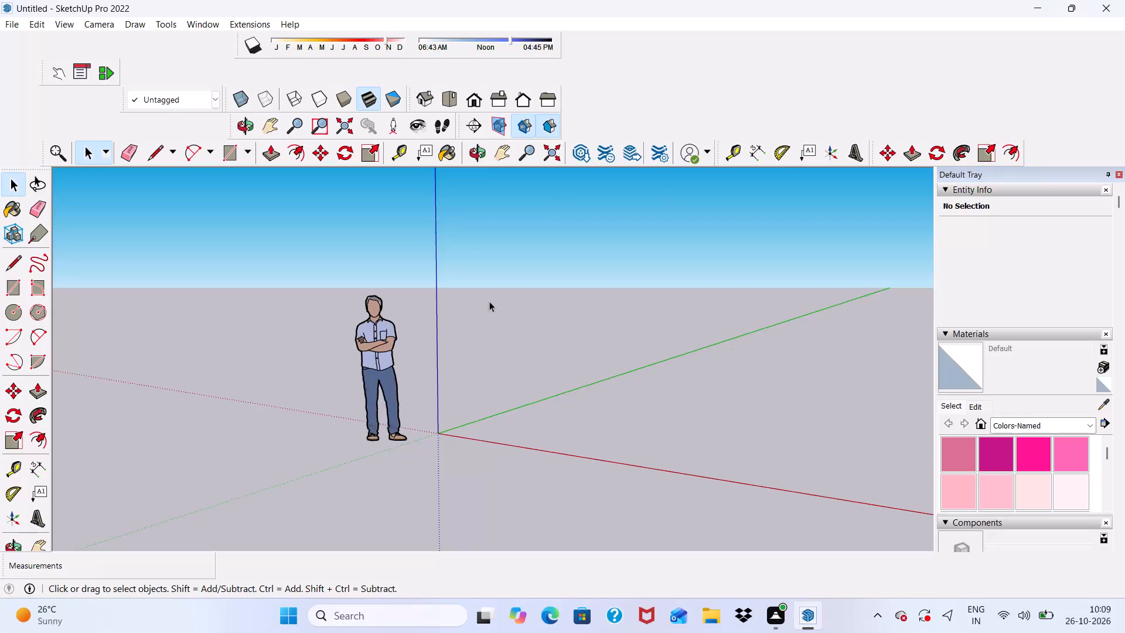
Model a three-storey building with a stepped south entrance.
Draw a 30' by 30' square on the ground plane beside the scale figure.
{"action": "scroll", "coordinate": [514, 372], "scroll_direction": "up", "scroll_amount": 4}
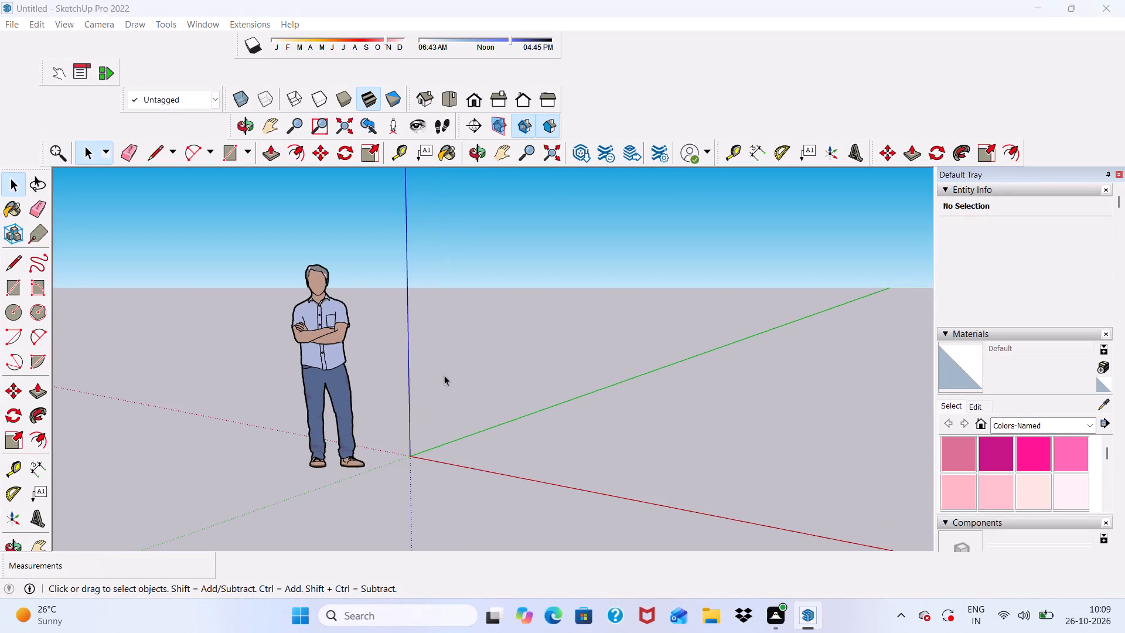
{"action": "middle_click_drag", "start_coordinate": [441, 379], "coordinate": [627, 369]}
{"action": "scroll", "coordinate": [603, 339], "scroll_direction": "up", "scroll_amount": 6}
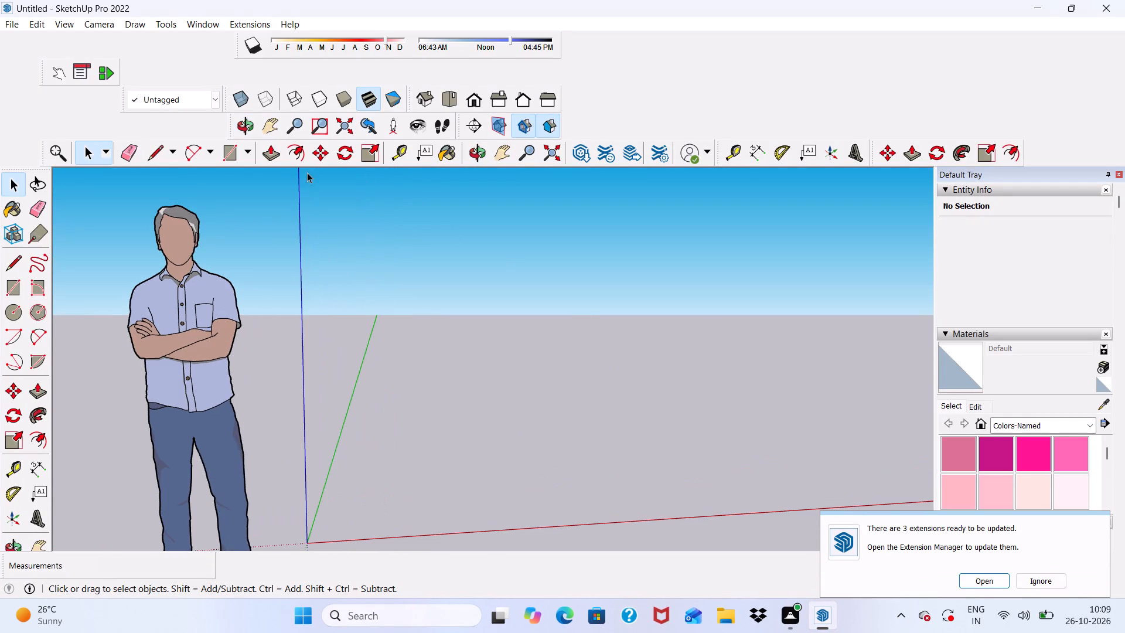
{"action": "left_click", "coordinate": [230, 163]}
{"action": "scroll", "coordinate": [421, 297], "scroll_direction": "up", "scroll_amount": 3}
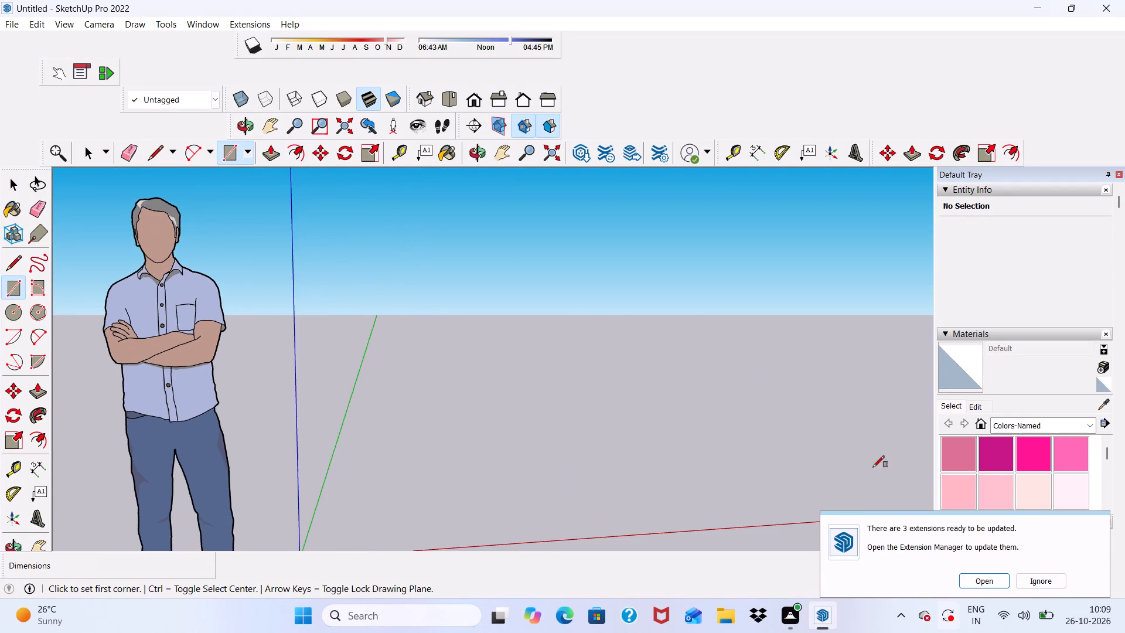
{"action": "scroll", "coordinate": [765, 376], "scroll_direction": "down", "scroll_amount": 6}
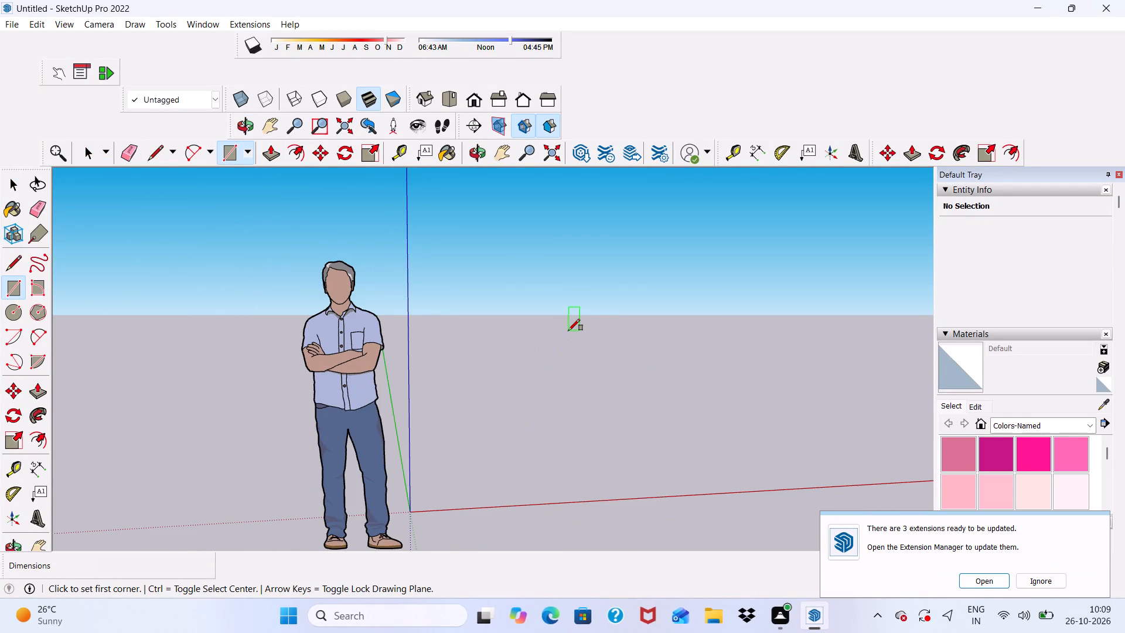
{"action": "scroll", "coordinate": [568, 331], "scroll_direction": "up", "scroll_amount": 5}
{"action": "middle_click_drag", "start_coordinate": [471, 341], "coordinate": [499, 343]}
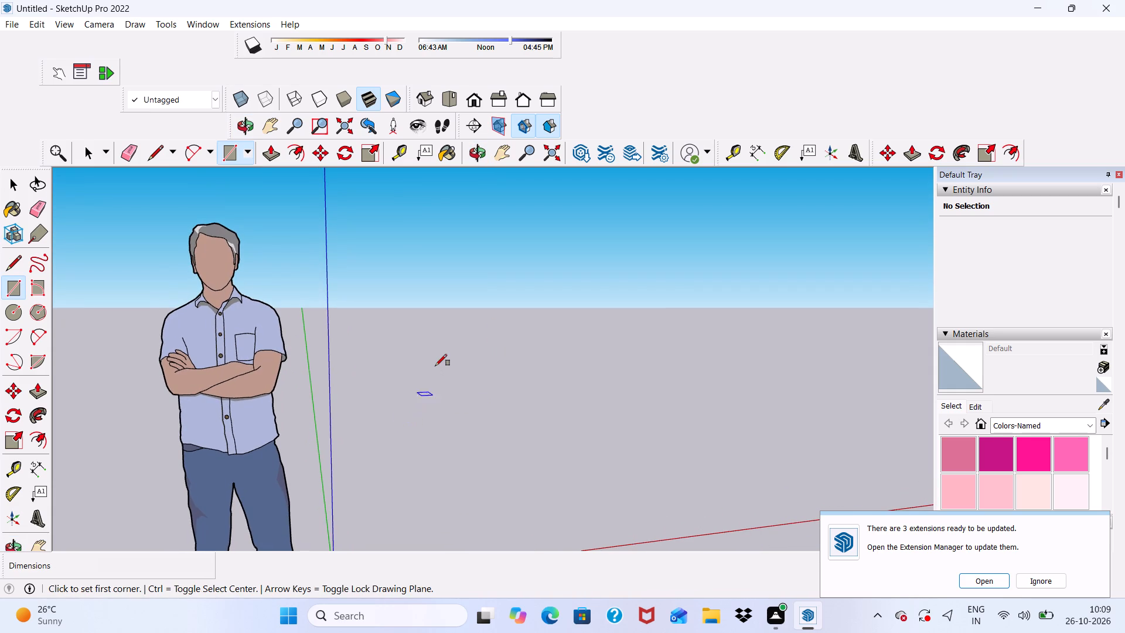
{"action": "middle_click_drag", "start_coordinate": [438, 359], "coordinate": [425, 351]}
{"action": "scroll", "coordinate": [417, 331], "scroll_direction": "down", "scroll_amount": 4}
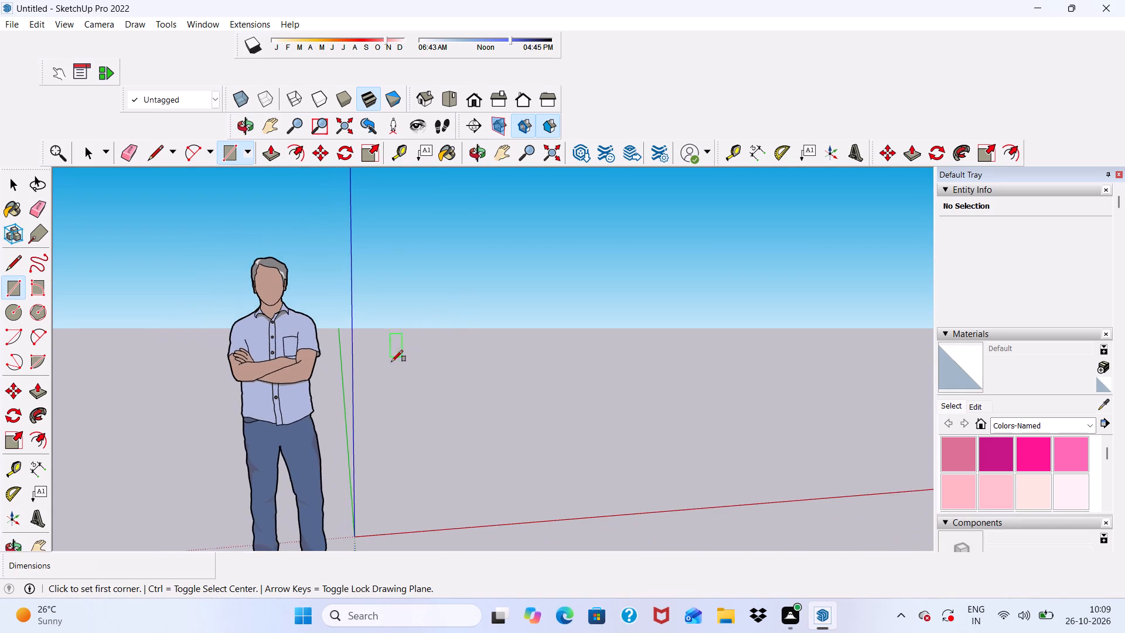
{"action": "scroll", "coordinate": [488, 349], "scroll_direction": "up", "scroll_amount": 4}
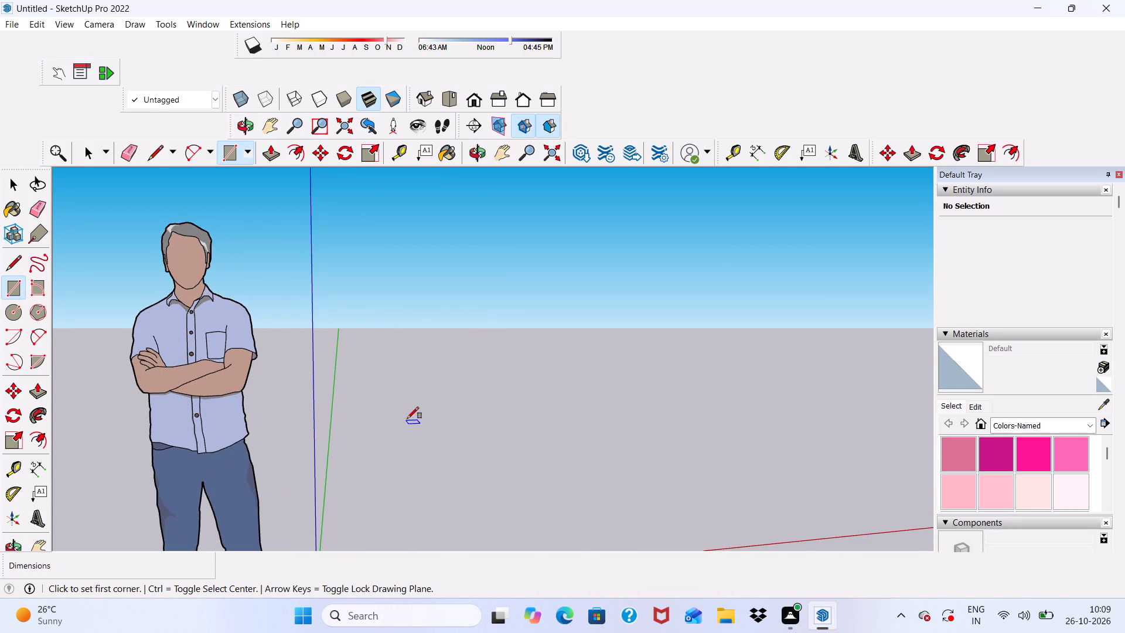
{"action": "left_click", "coordinate": [397, 403]}
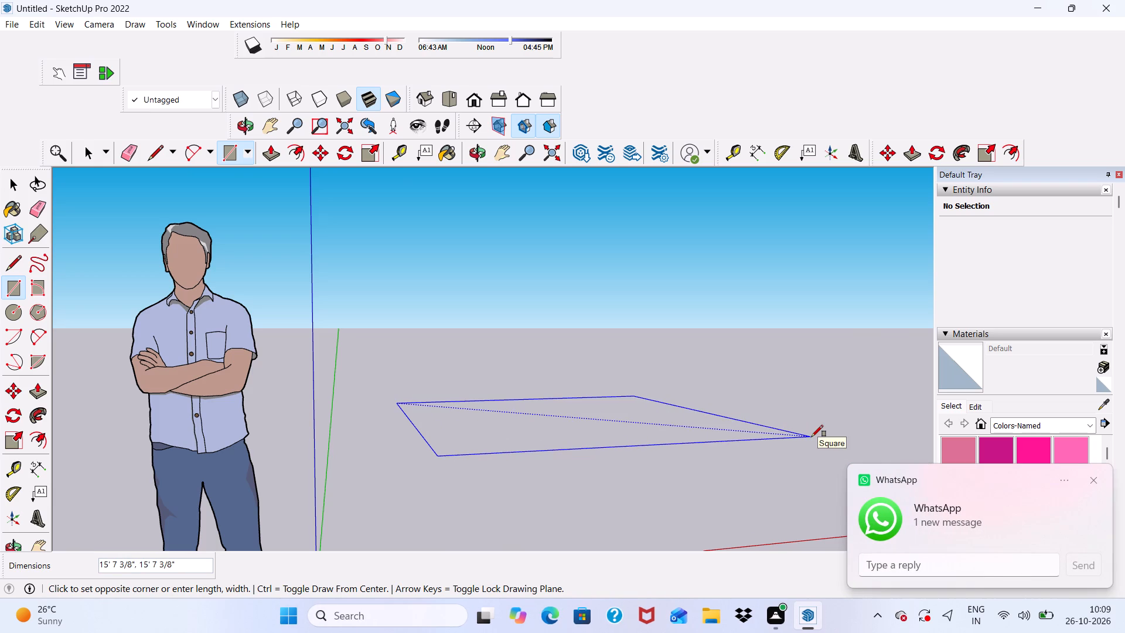
{"action": "type", "text": "30',30'"}
{"action": "key", "text": "Return"}
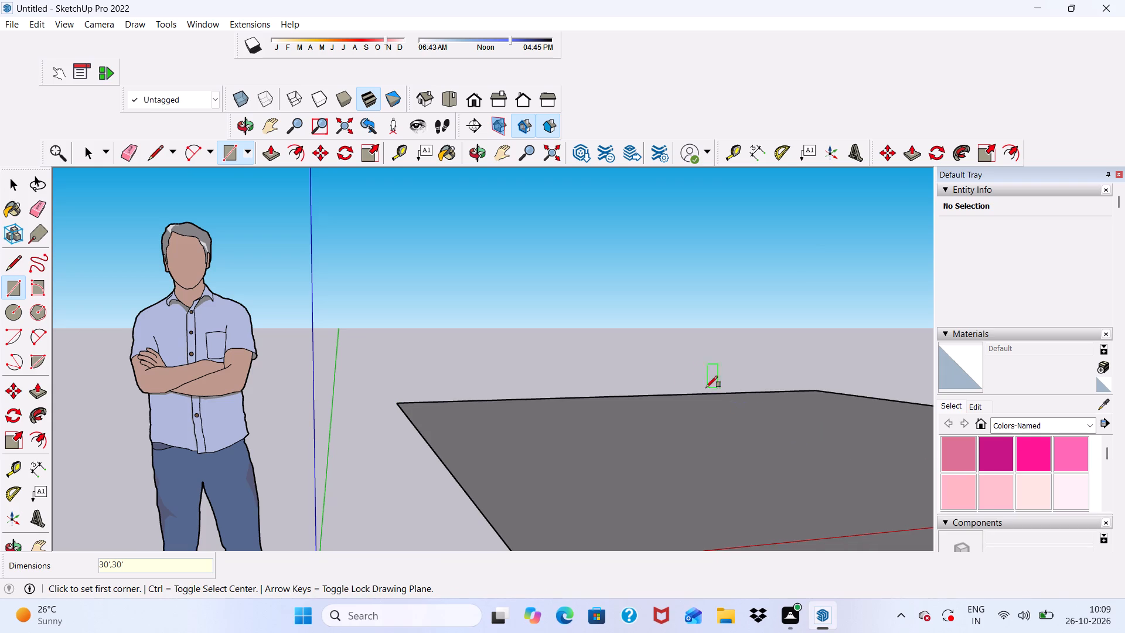
{"action": "key", "text": "space"}
Move the whole square, face and edges, about 12' 2" across the ground plane, clear of the red axis.
{"action": "scroll", "coordinate": [582, 367], "scroll_direction": "down", "scroll_amount": 11}
{"action": "scroll", "coordinate": [591, 428], "scroll_direction": "up", "scroll_amount": 1}
{"action": "middle_click_drag", "start_coordinate": [591, 428], "coordinate": [541, 588]}
{"action": "scroll", "coordinate": [553, 421], "scroll_direction": "up", "scroll_amount": 5}
{"action": "scroll", "coordinate": [499, 372], "scroll_direction": "down", "scroll_amount": 4}
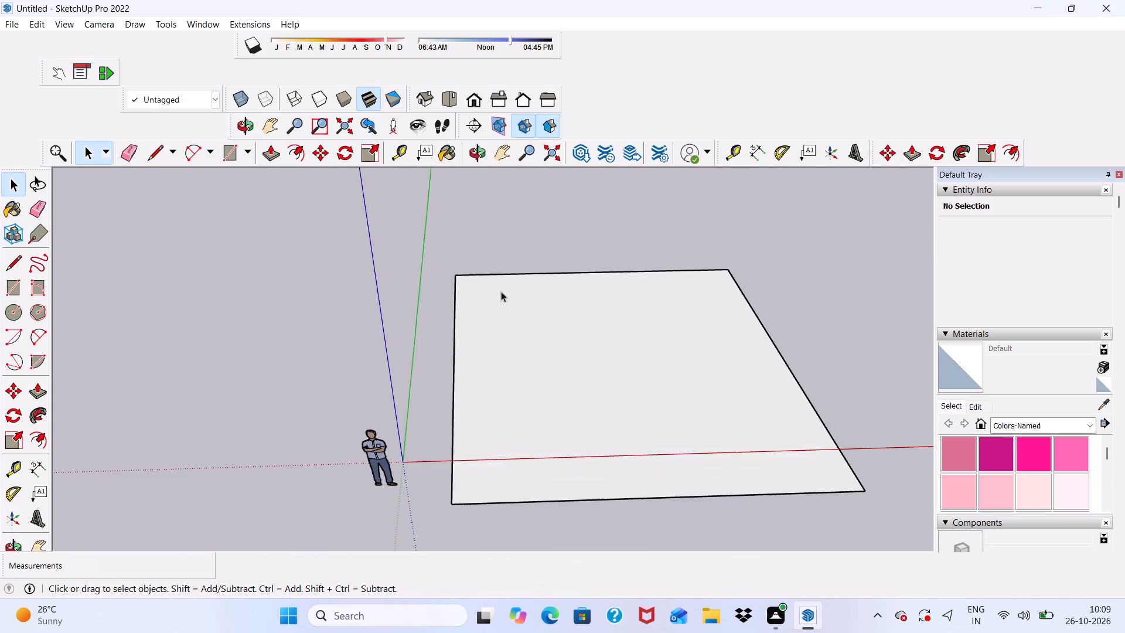
{"action": "scroll", "coordinate": [501, 291], "scroll_direction": "down", "scroll_amount": 3}
{"action": "scroll", "coordinate": [486, 403], "scroll_direction": "up", "scroll_amount": 3}
{"action": "double_click", "coordinate": [457, 373]}
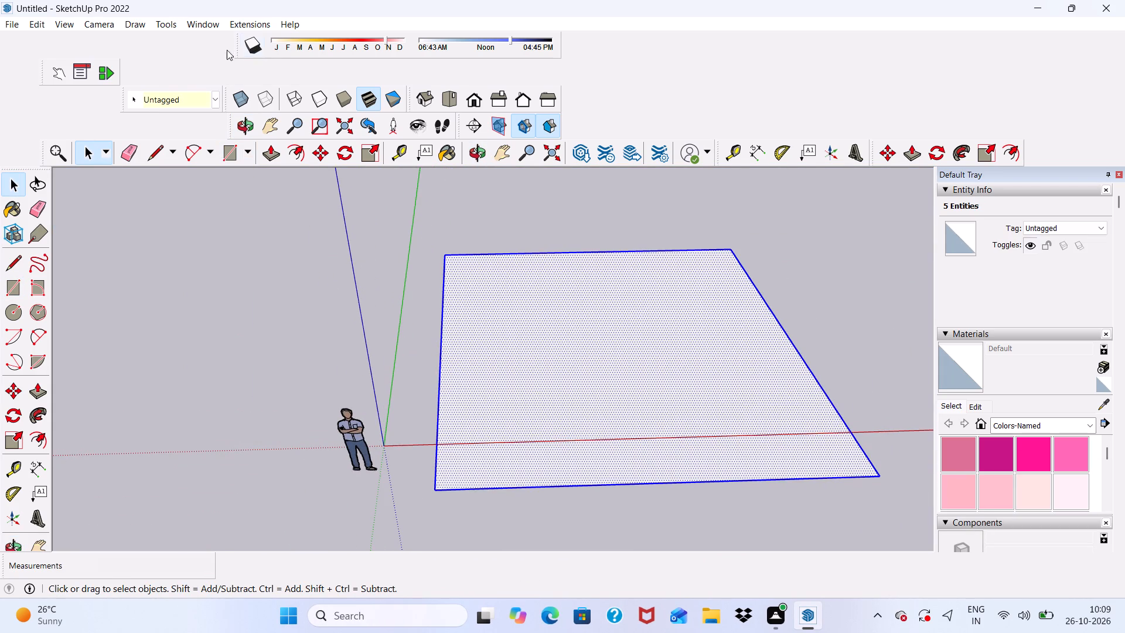
{"action": "left_click", "coordinate": [319, 147]}
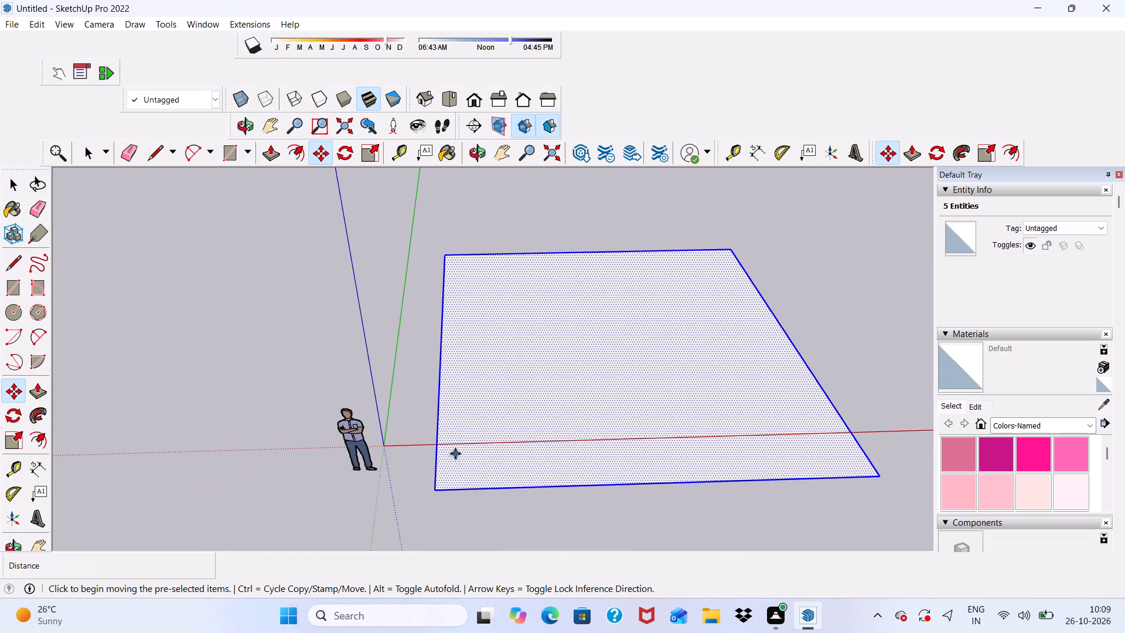
{"action": "left_click", "coordinate": [441, 489]}
{"action": "left_click", "coordinate": [531, 387]}
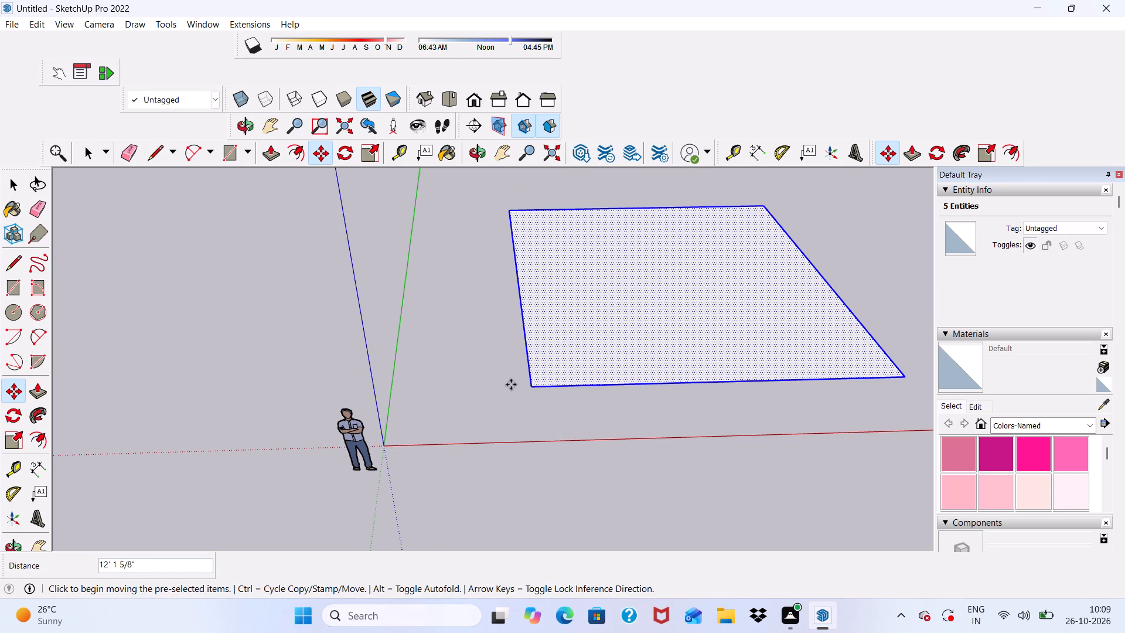
{"action": "key", "text": "space"}
{"action": "left_click", "coordinate": [497, 380]}
Offset the square face's outline inward by 9" to form a perimeter wall strip.
{"action": "scroll", "coordinate": [380, 353], "scroll_direction": "down", "scroll_amount": 5}
{"action": "middle_click_drag", "start_coordinate": [565, 365], "coordinate": [412, 315]}
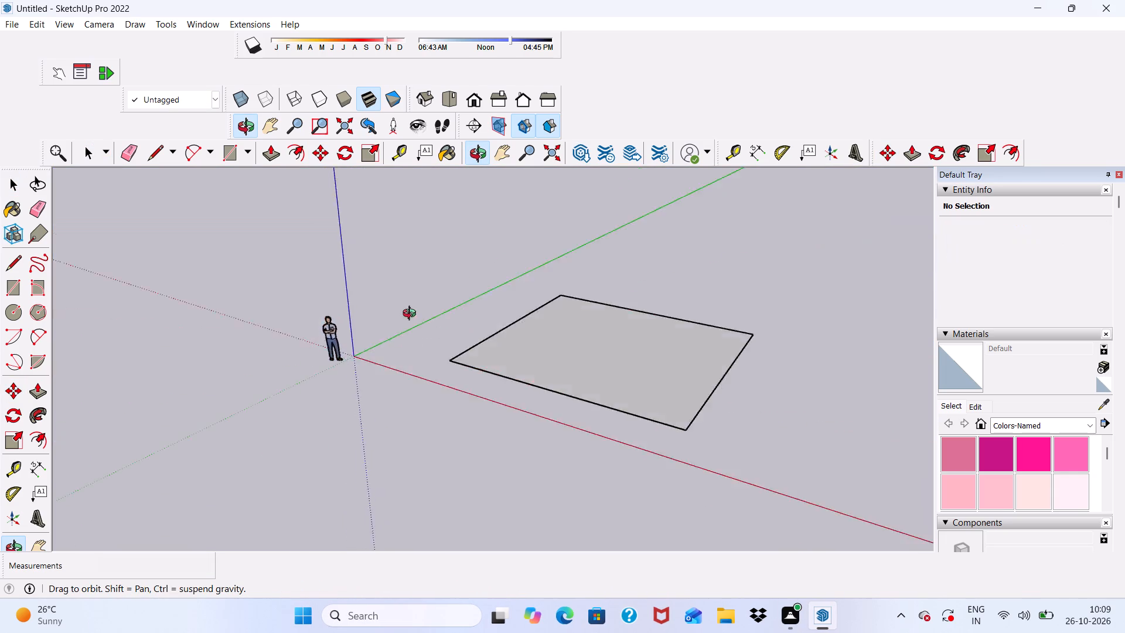
{"action": "middle_click_drag", "start_coordinate": [412, 315], "coordinate": [499, 427]}
{"action": "scroll", "coordinate": [458, 274], "scroll_direction": "up", "scroll_amount": 5}
{"action": "left_click_drag", "start_coordinate": [299, 148], "coordinate": [310, 159]}
{"action": "left_click", "coordinate": [562, 324]}
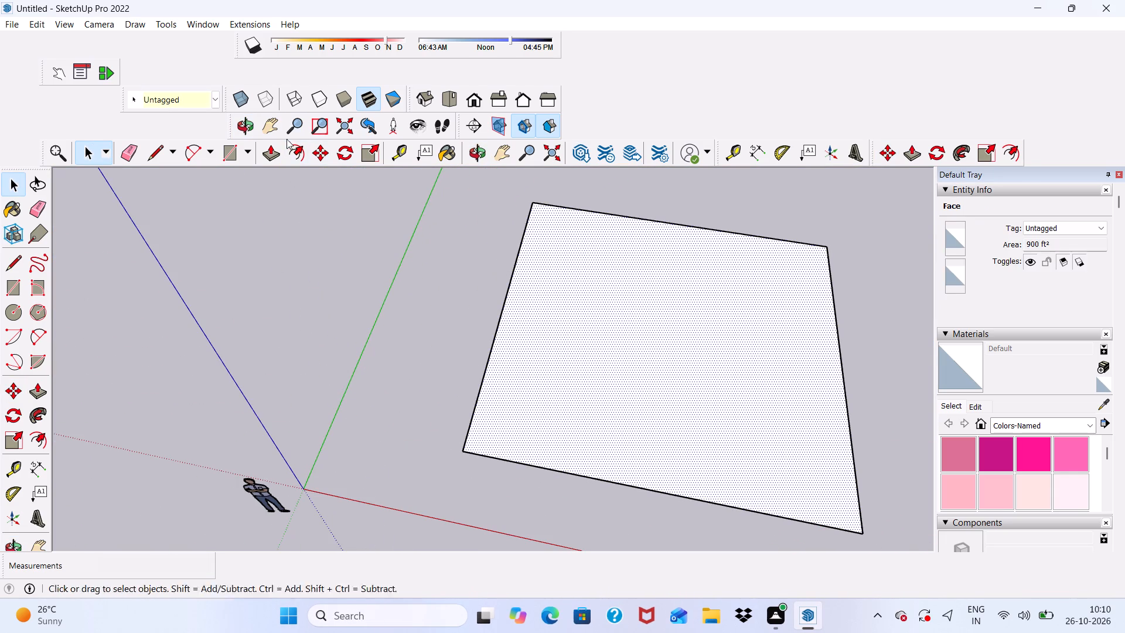
{"action": "left_click", "coordinate": [289, 145]}
{"action": "left_click", "coordinate": [541, 325]}
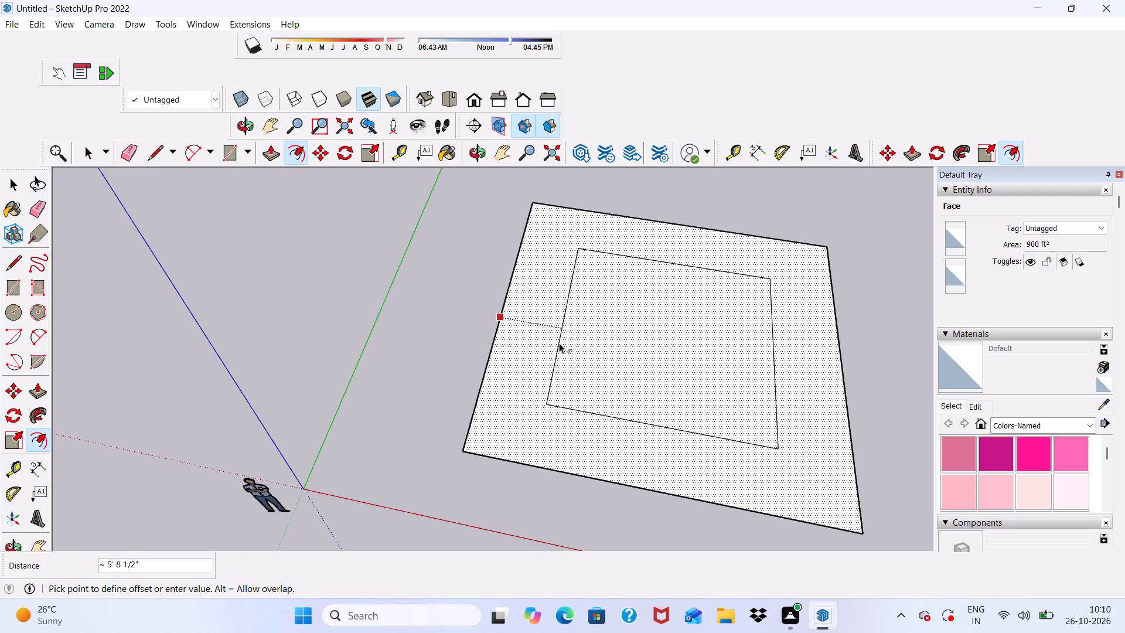
{"action": "type", "text": "9\""}
{"action": "key", "text": "Return"}
{"action": "key", "text": "space"}
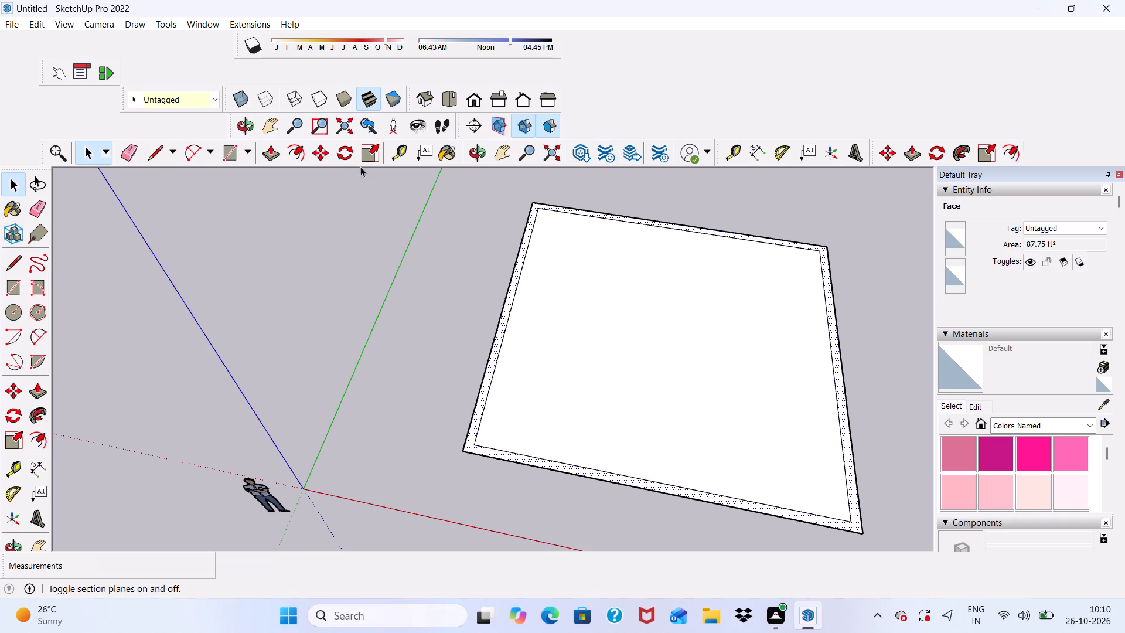
{"action": "left_click", "coordinate": [464, 273]}
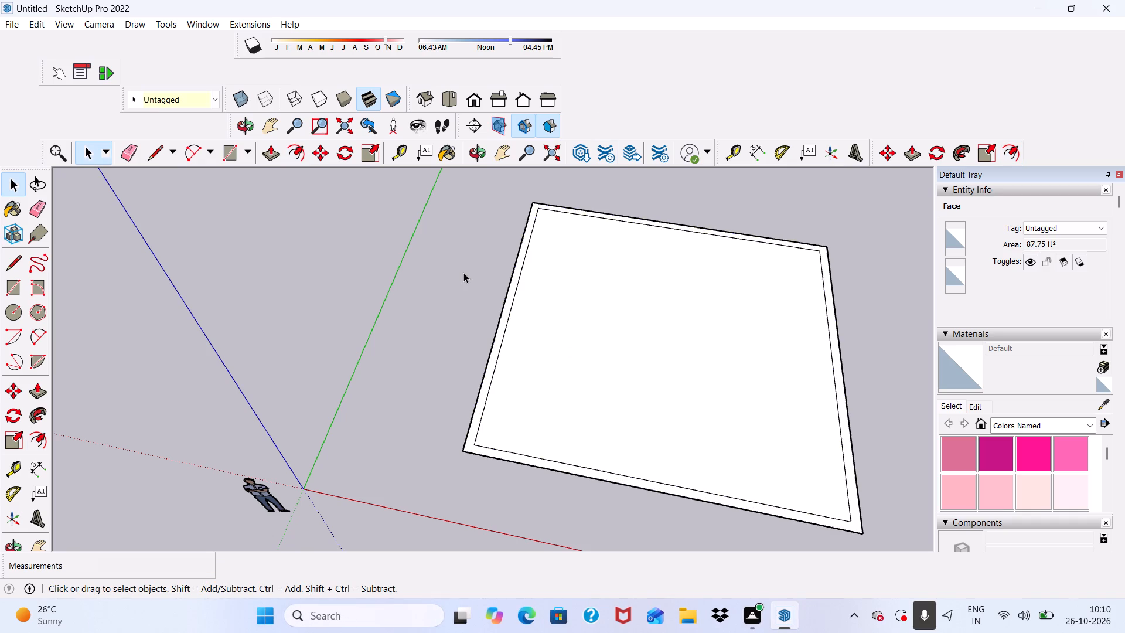
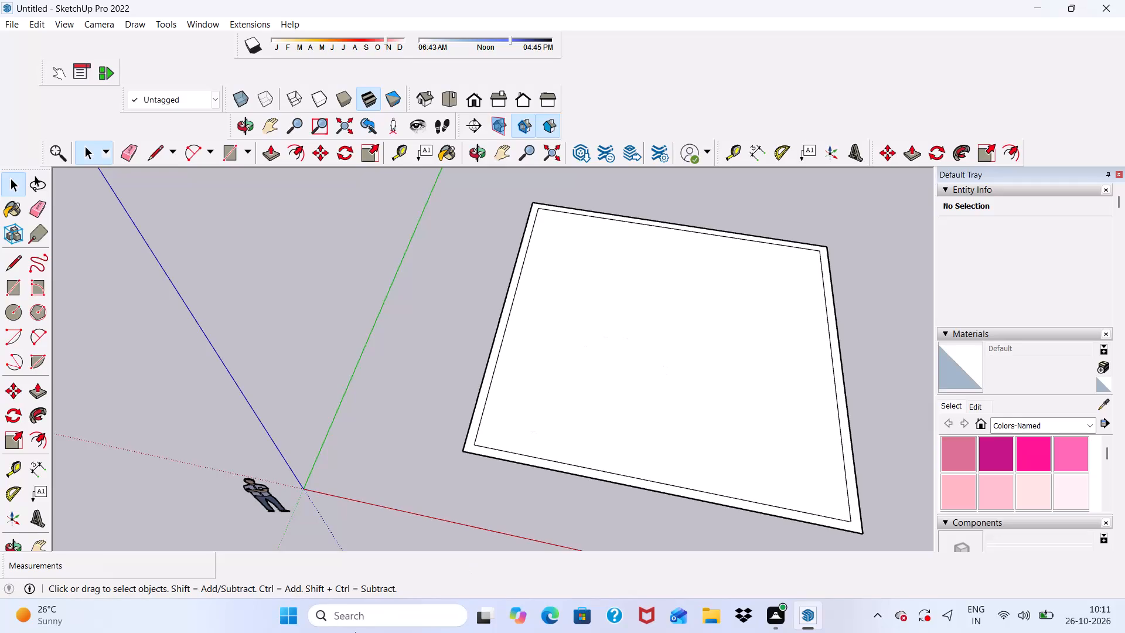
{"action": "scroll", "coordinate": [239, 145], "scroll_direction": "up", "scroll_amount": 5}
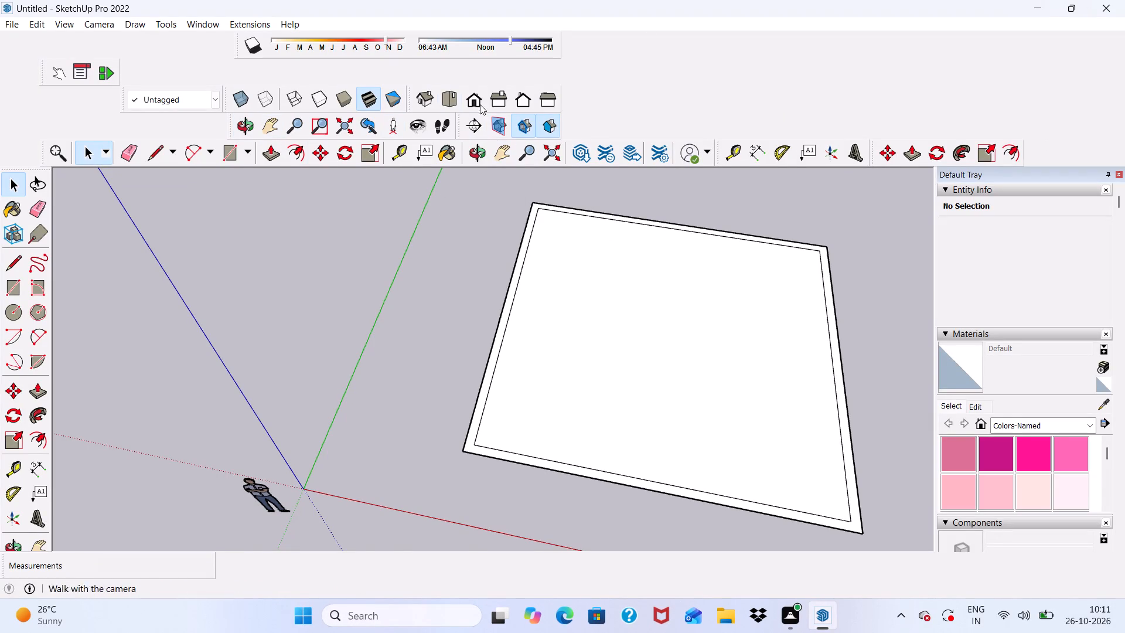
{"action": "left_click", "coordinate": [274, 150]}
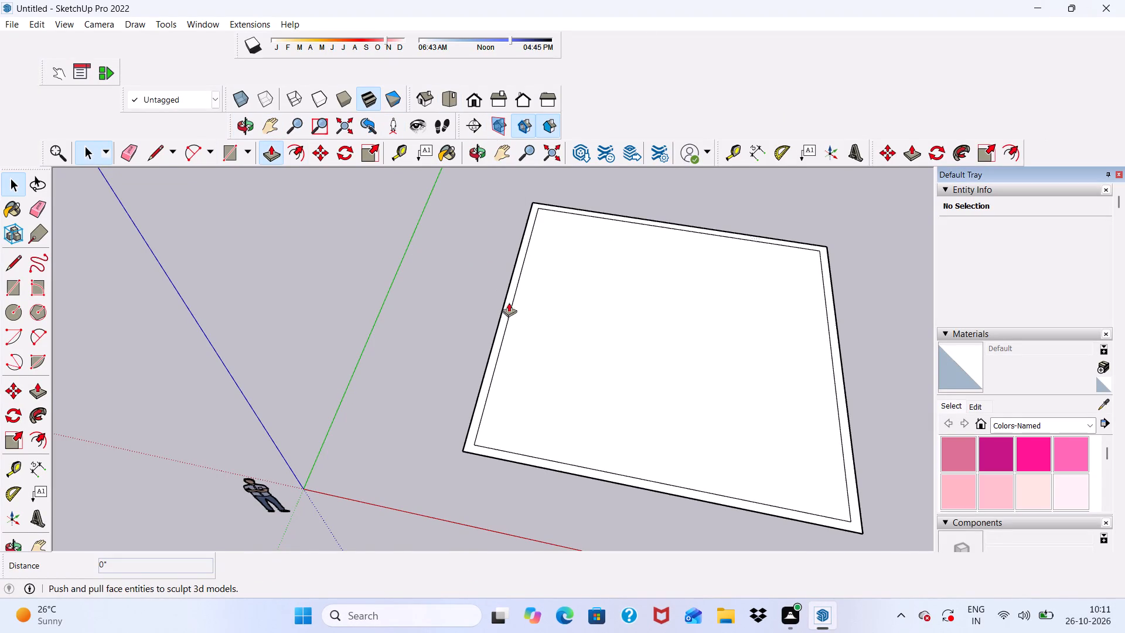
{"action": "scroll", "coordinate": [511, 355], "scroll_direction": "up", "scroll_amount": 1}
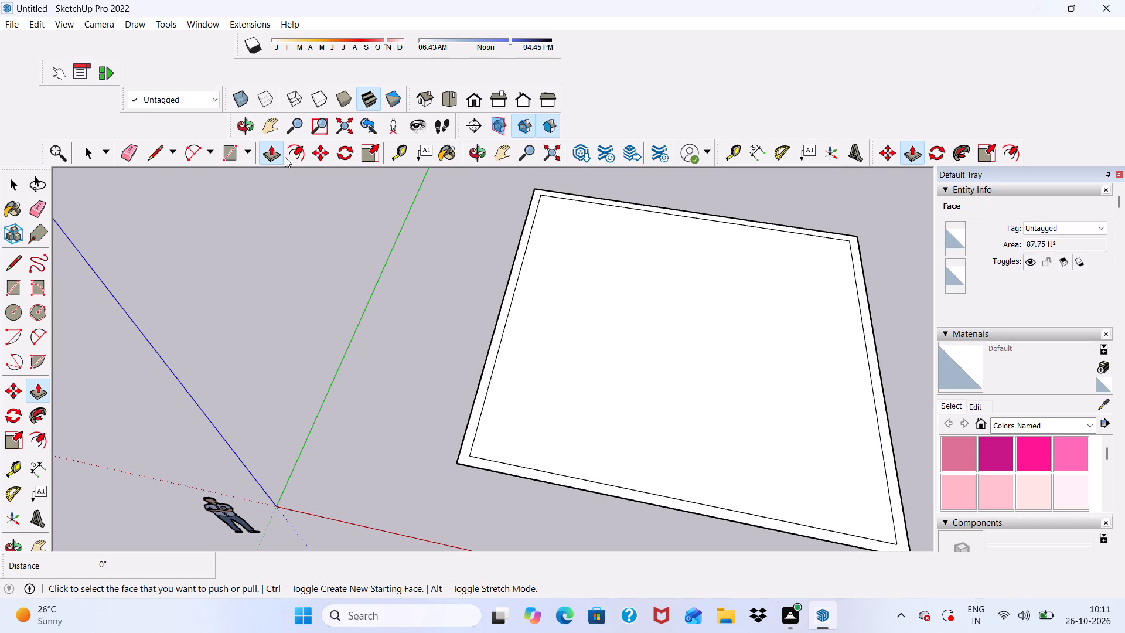
Place a guide line about 10' 1" inside the square, parallel to the inner edge of the wall strip nearest the red axis.
{"action": "left_click", "coordinate": [401, 149]}
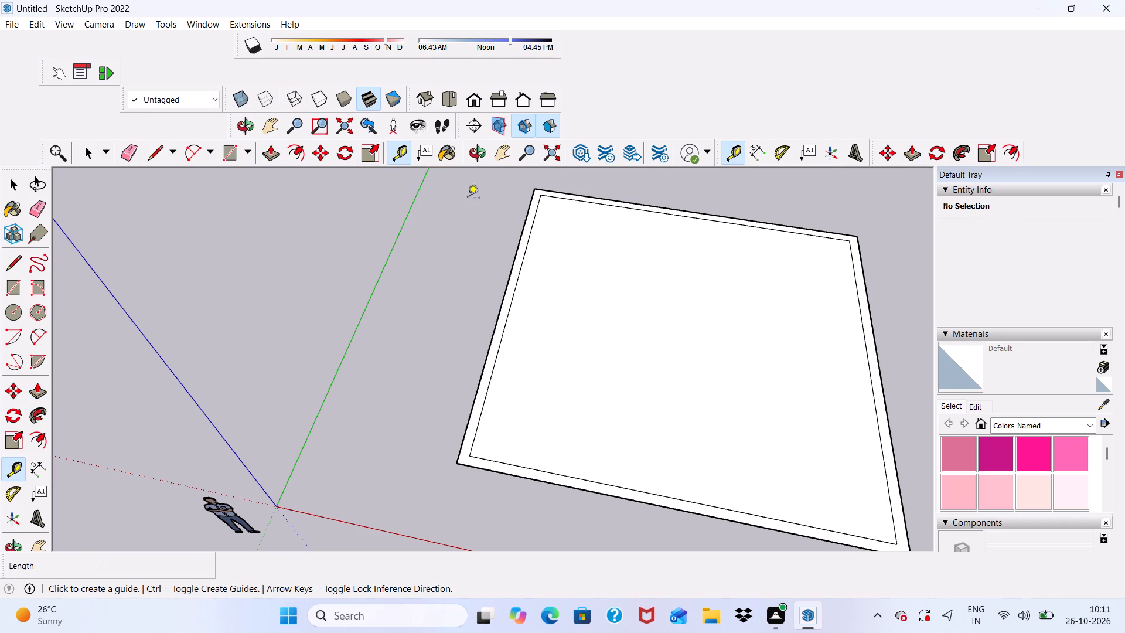
{"action": "scroll", "coordinate": [697, 387], "scroll_direction": "down", "scroll_amount": 5}
{"action": "scroll", "coordinate": [621, 455], "scroll_direction": "up", "scroll_amount": 10}
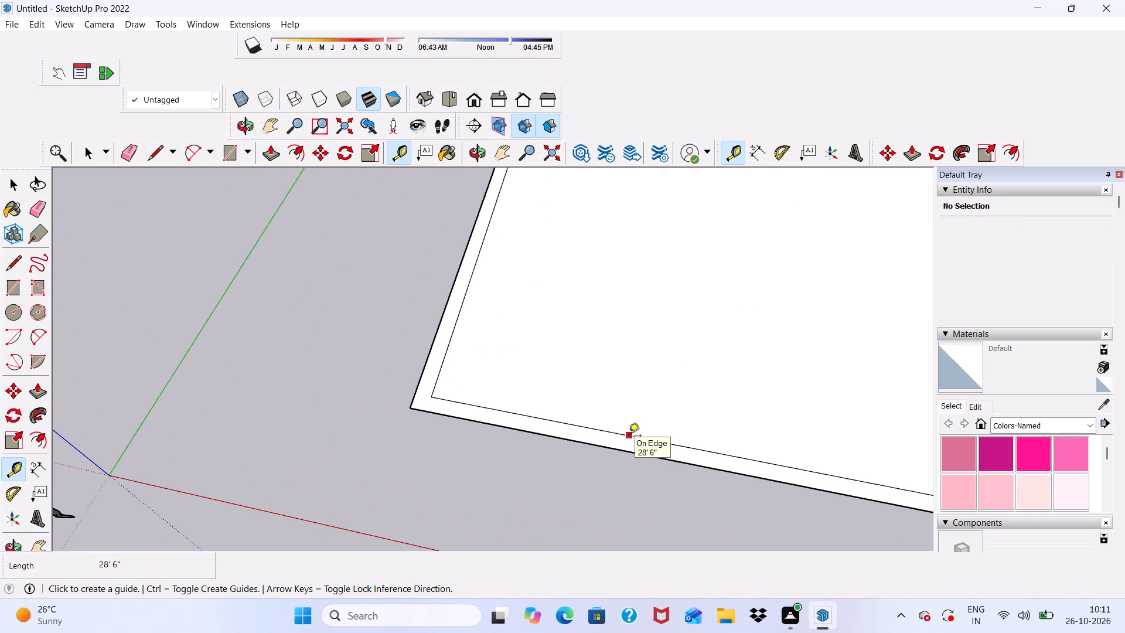
{"action": "left_click", "coordinate": [629, 436]}
{"action": "scroll", "coordinate": [643, 229], "scroll_direction": "down", "scroll_amount": 4}
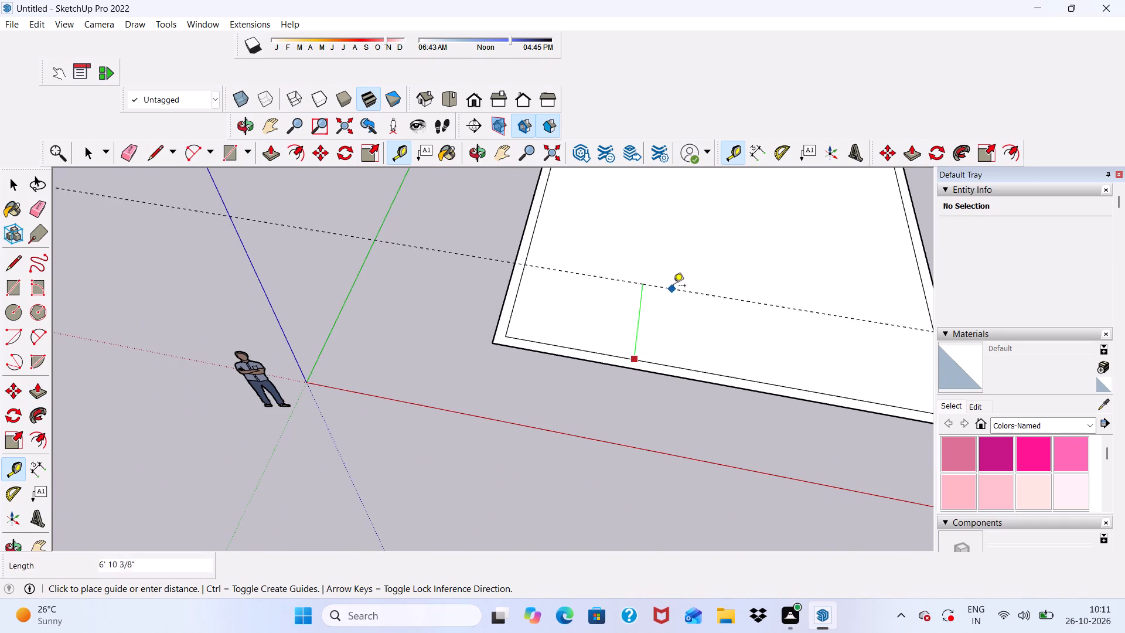
{"action": "left_click", "coordinate": [704, 262]}
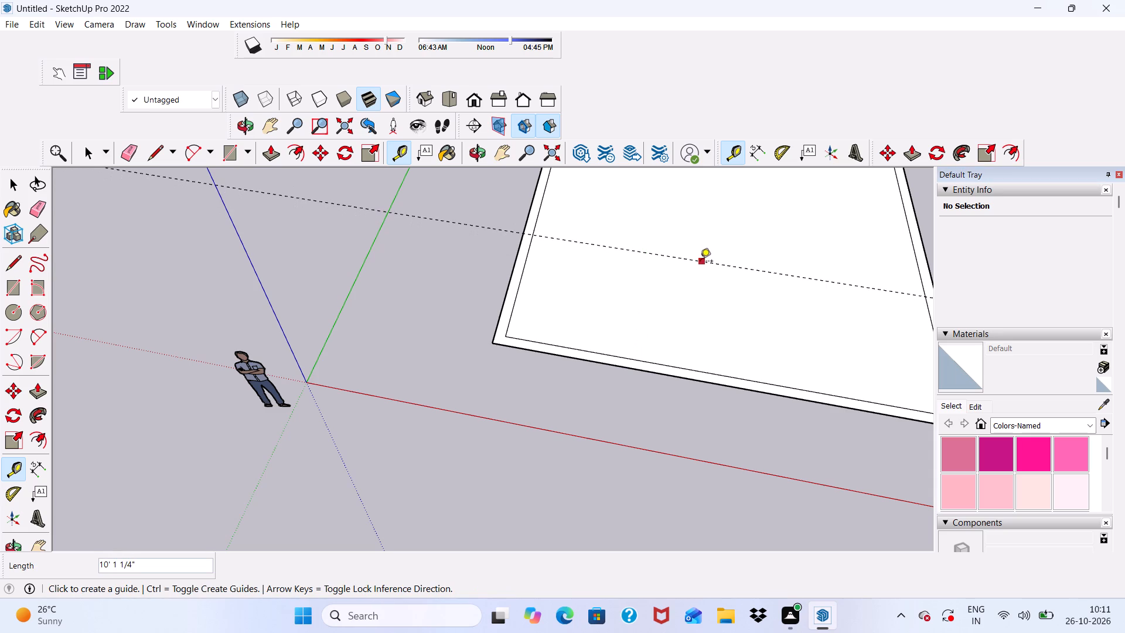
Place a second parallel guide 6" from the first one, on the side toward the red axis.
{"action": "left_click", "coordinate": [700, 262]}
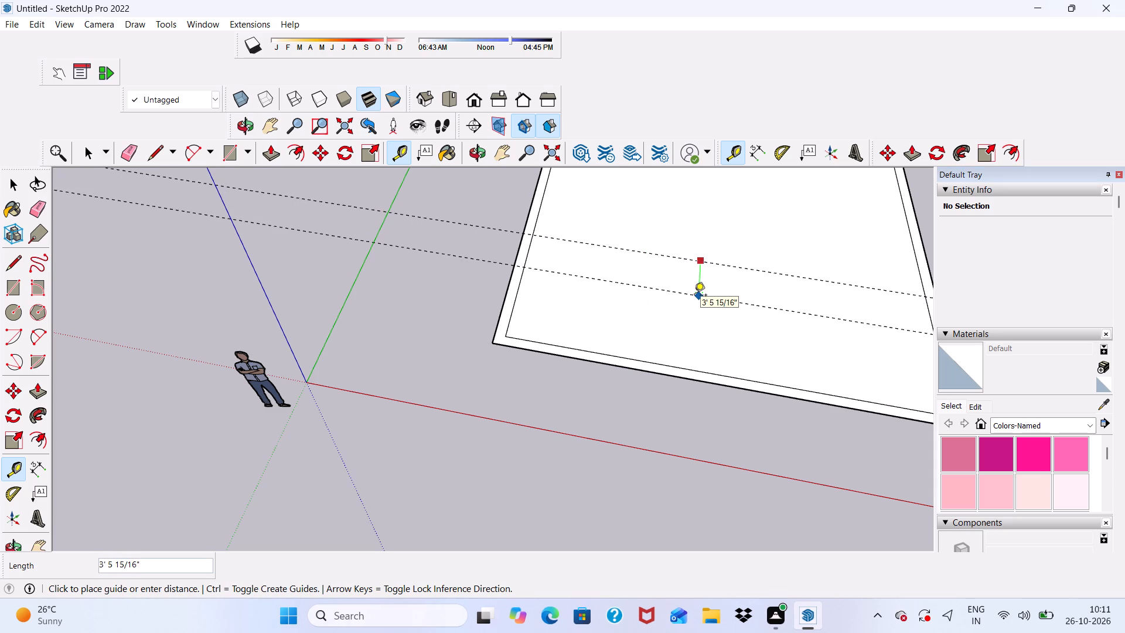
{"action": "type", "text": "6\""}
{"action": "key", "text": "Return"}
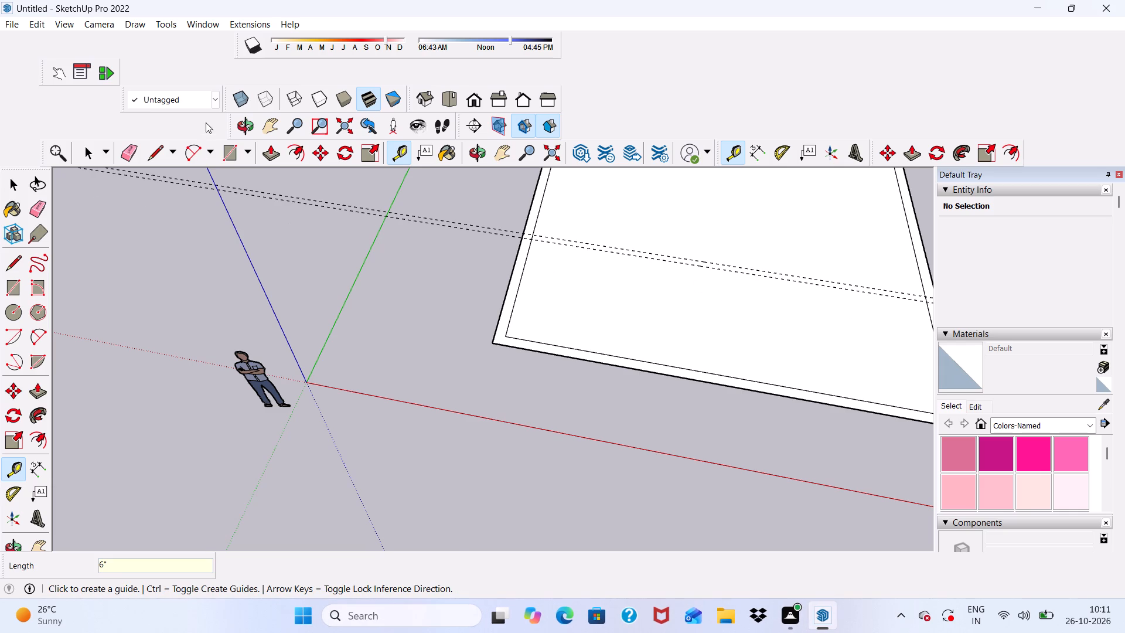
Draw a line along the guide farther from the red axis, spanning the square between its opposite outer edges.
{"action": "left_click", "coordinate": [159, 148]}
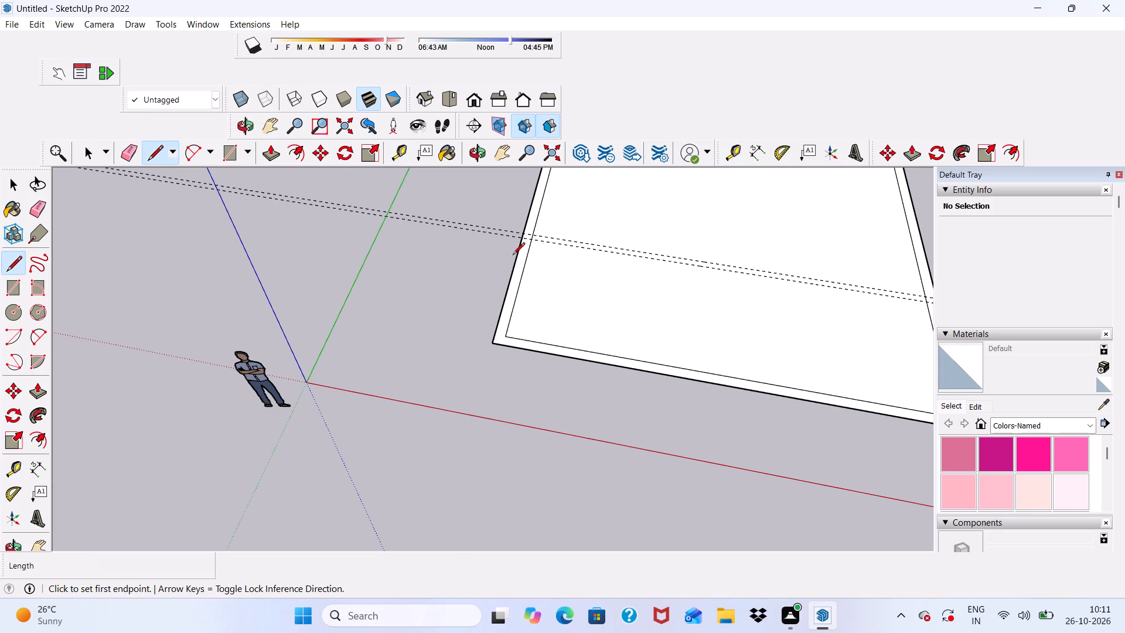
{"action": "scroll", "coordinate": [572, 260], "scroll_direction": "up", "scroll_amount": 6}
{"action": "scroll", "coordinate": [577, 212], "scroll_direction": "down", "scroll_amount": 7}
{"action": "scroll", "coordinate": [411, 392], "scroll_direction": "down", "scroll_amount": 1}
{"action": "middle_click_drag", "start_coordinate": [733, 386], "coordinate": [792, 527]}
{"action": "scroll", "coordinate": [515, 236], "scroll_direction": "up", "scroll_amount": 1}
{"action": "scroll", "coordinate": [478, 308], "scroll_direction": "down", "scroll_amount": 4}
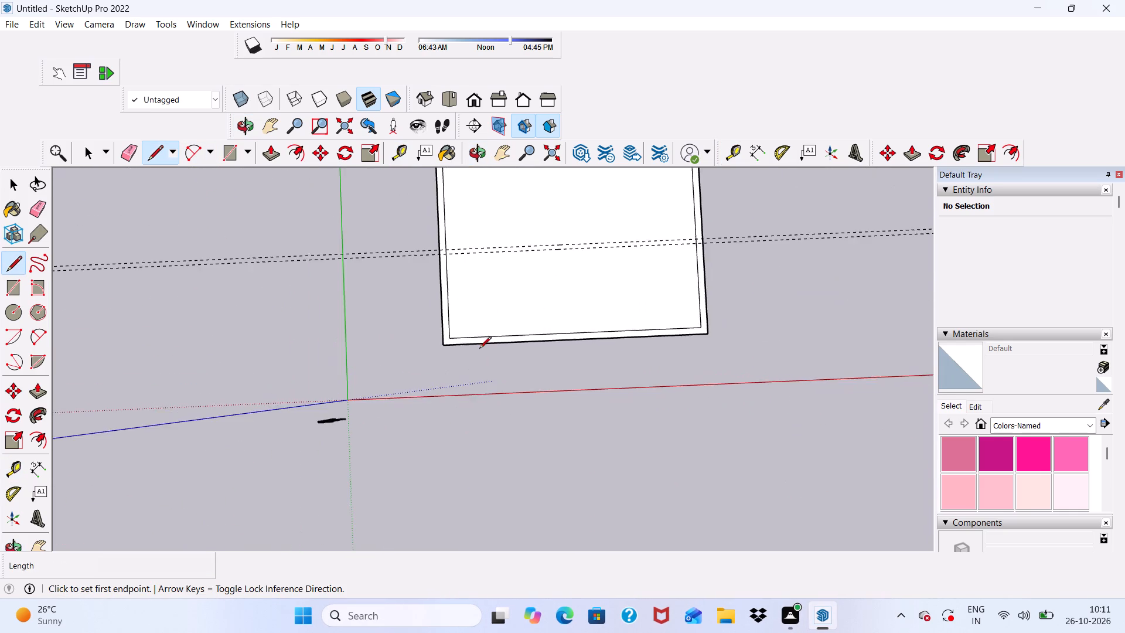
{"action": "scroll", "coordinate": [479, 349], "scroll_direction": "down", "scroll_amount": 7}
{"action": "scroll", "coordinate": [535, 174], "scroll_direction": "down", "scroll_amount": 4}
{"action": "scroll", "coordinate": [525, 142], "scroll_direction": "up", "scroll_amount": 15}
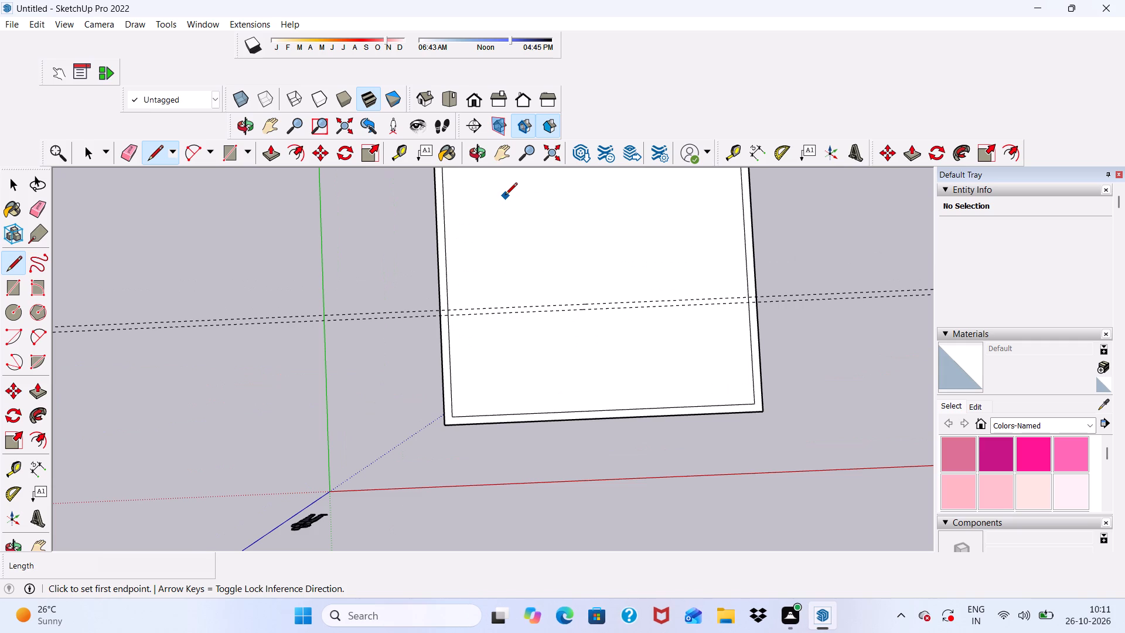
{"action": "scroll", "coordinate": [497, 326], "scroll_direction": "up", "scroll_amount": 20}
{"action": "scroll", "coordinate": [497, 326], "scroll_direction": "up", "scroll_amount": 1}
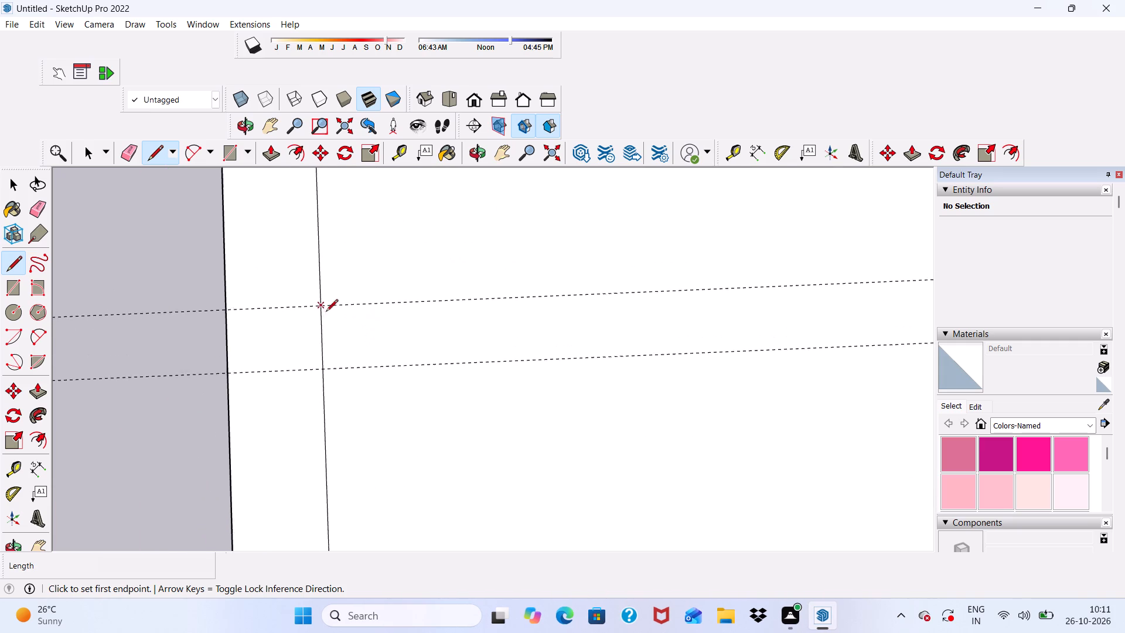
{"action": "scroll", "coordinate": [326, 312], "scroll_direction": "up", "scroll_amount": 9}
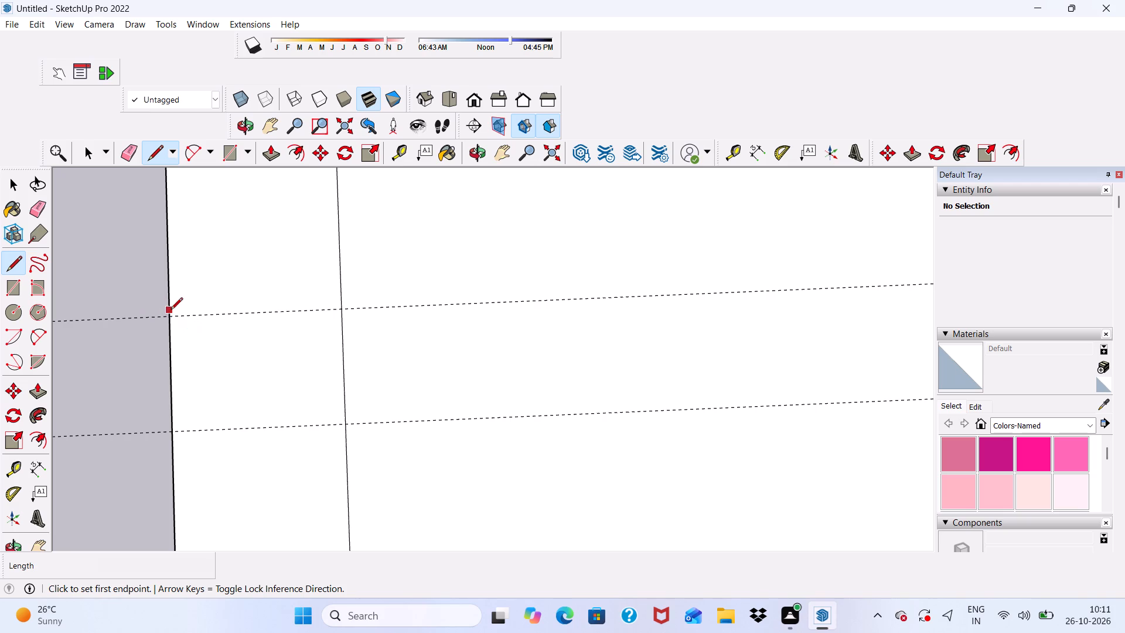
{"action": "left_click", "coordinate": [168, 318]}
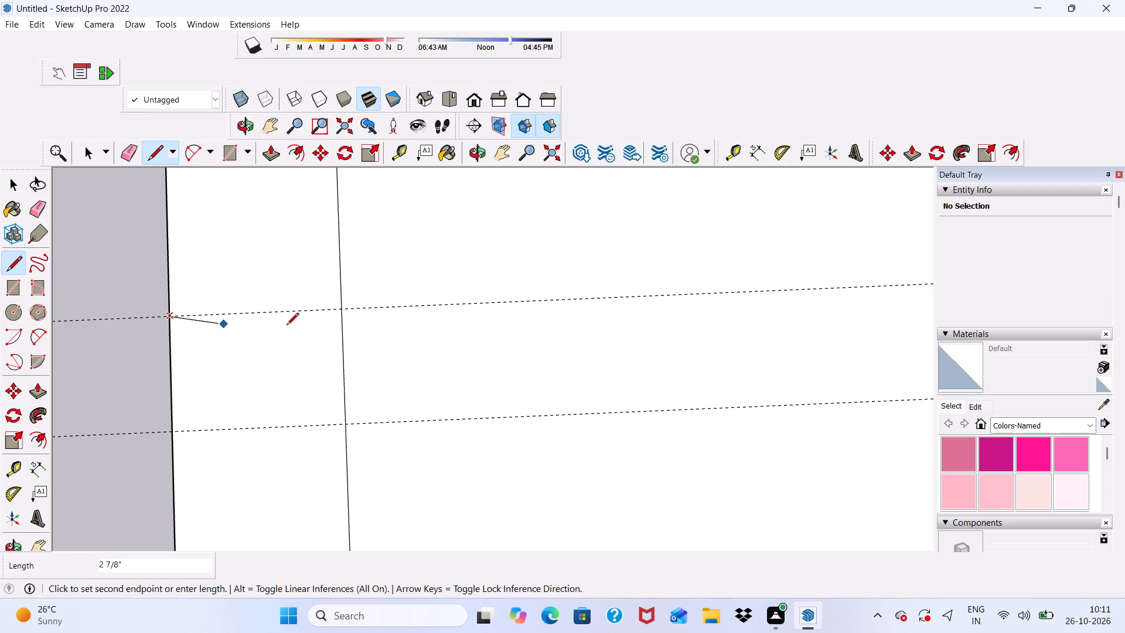
{"action": "scroll", "coordinate": [397, 360], "scroll_direction": "down", "scroll_amount": 20}
{"action": "scroll", "coordinate": [397, 360], "scroll_direction": "down", "scroll_amount": 10}
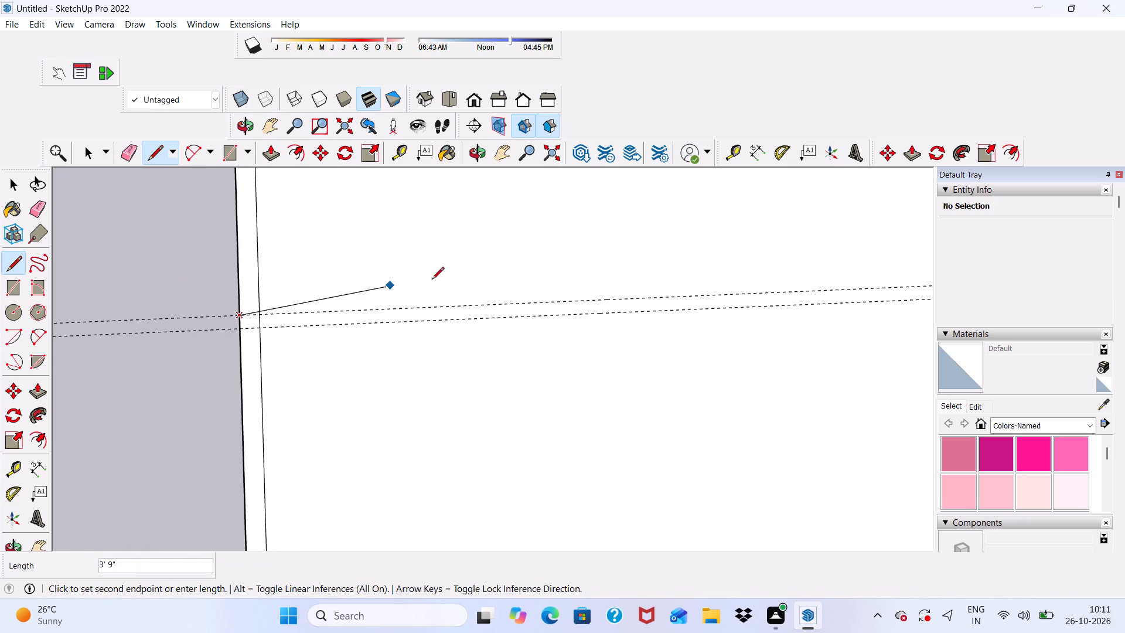
{"action": "scroll", "coordinate": [432, 280], "scroll_direction": "down", "scroll_amount": 12}
{"action": "scroll", "coordinate": [619, 251], "scroll_direction": "up", "scroll_amount": 11}
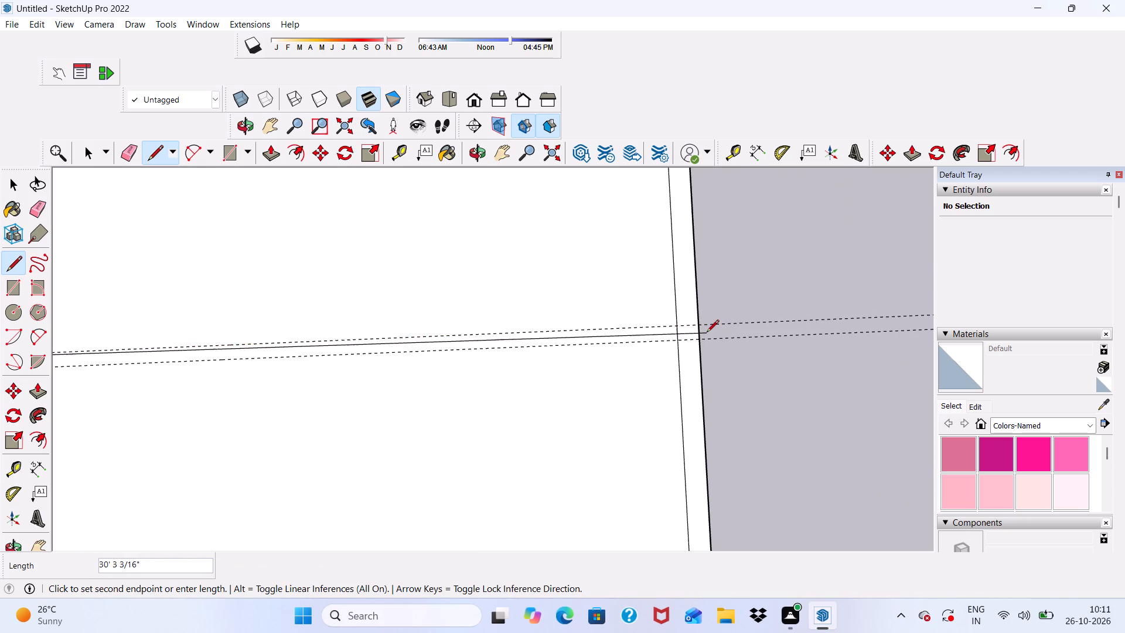
{"action": "left_click", "coordinate": [697, 325]}
Draw a 30' line along the guide nearer the red axis, from one outer edge of the square to the other.
{"action": "scroll", "coordinate": [558, 303], "scroll_direction": "down", "scroll_amount": 11}
{"action": "scroll", "coordinate": [401, 290], "scroll_direction": "up", "scroll_amount": 3}
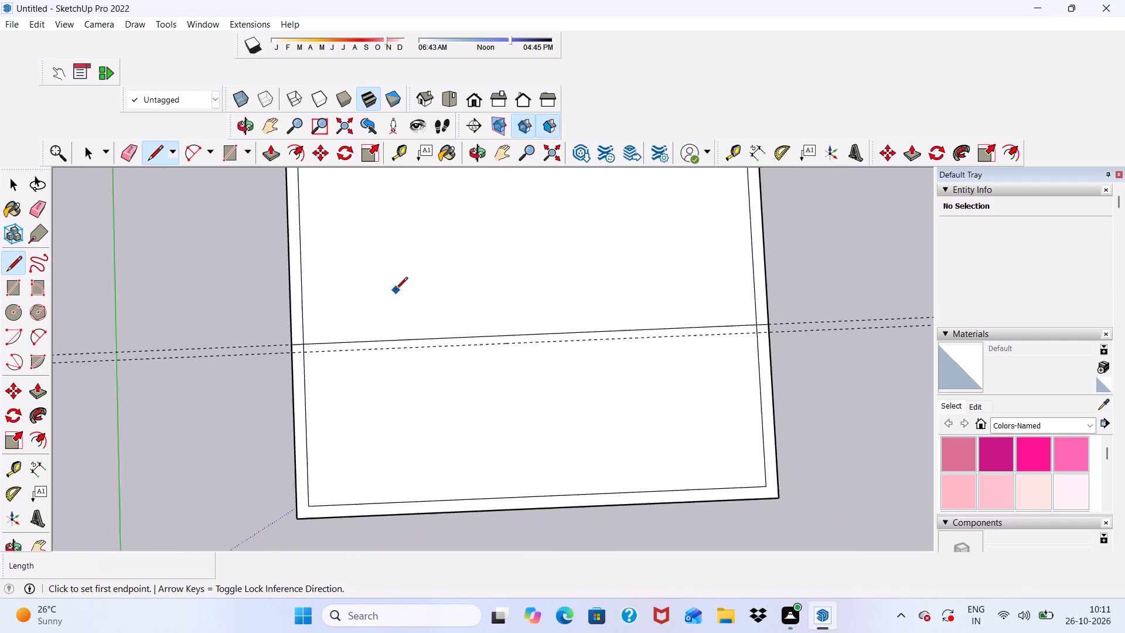
{"action": "scroll", "coordinate": [396, 290], "scroll_direction": "up", "scroll_amount": 3}
{"action": "scroll", "coordinate": [407, 368], "scroll_direction": "down", "scroll_amount": 1}
{"action": "scroll", "coordinate": [319, 416], "scroll_direction": "up", "scroll_amount": 3}
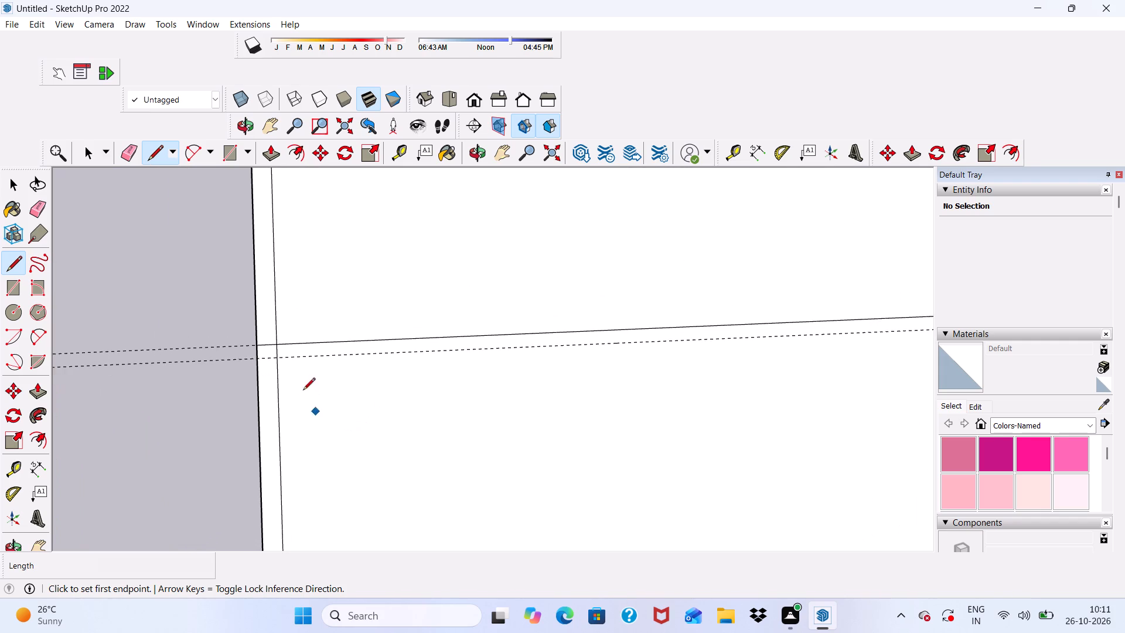
{"action": "scroll", "coordinate": [240, 374], "scroll_direction": "up", "scroll_amount": 16}
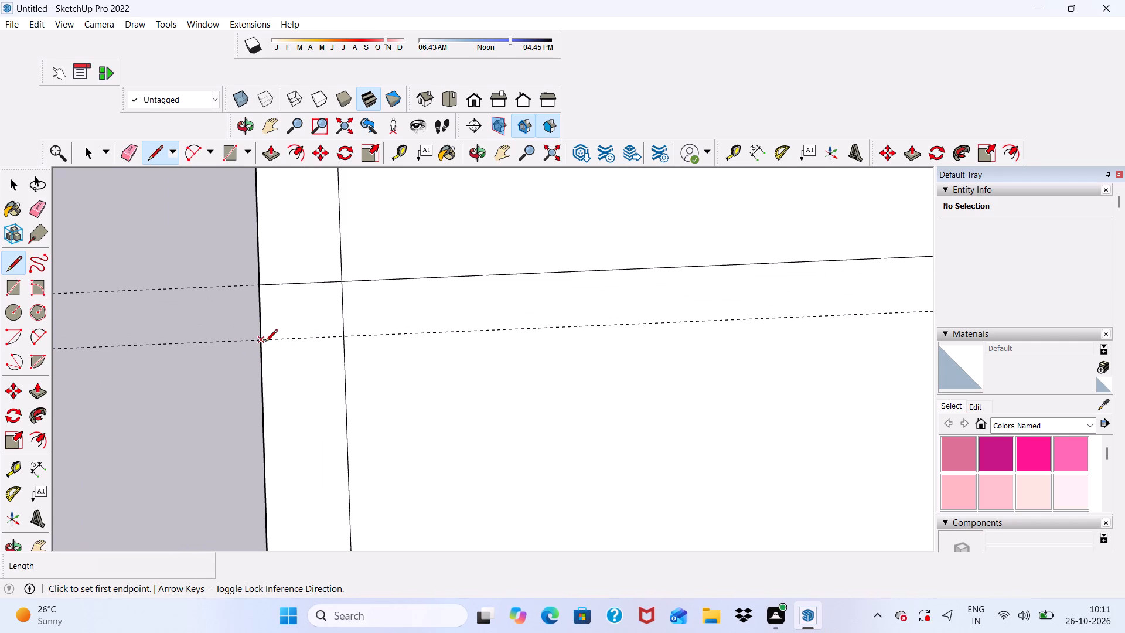
{"action": "left_click", "coordinate": [261, 343]}
{"action": "scroll", "coordinate": [378, 337], "scroll_direction": "down", "scroll_amount": 14}
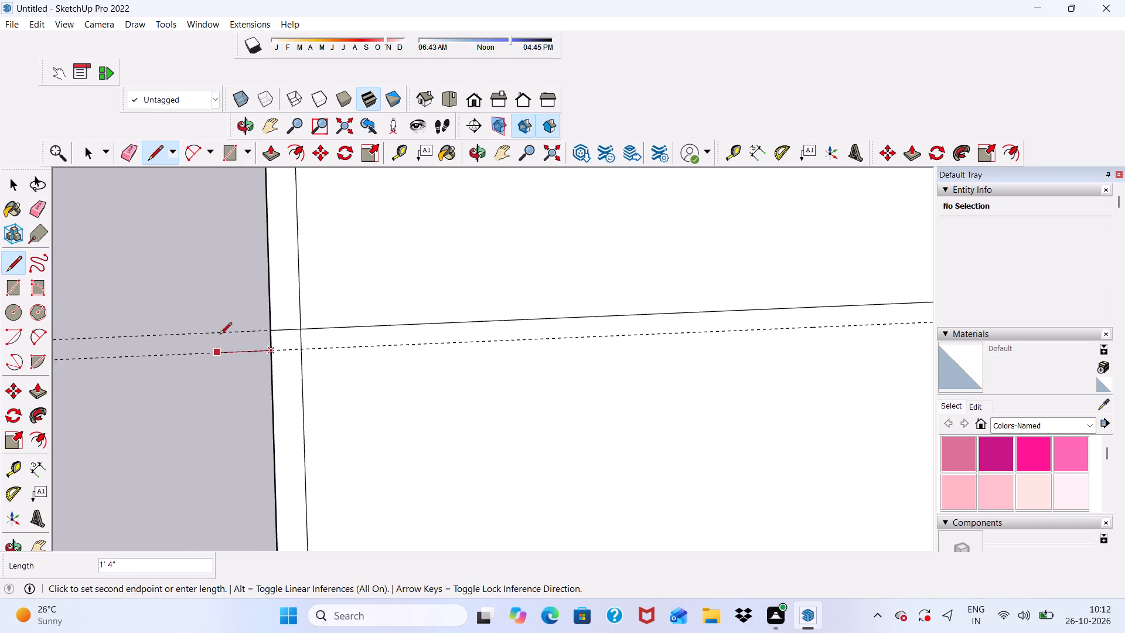
{"action": "scroll", "coordinate": [220, 335], "scroll_direction": "down", "scroll_amount": 5}
{"action": "scroll", "coordinate": [548, 335], "scroll_direction": "down", "scroll_amount": 13}
{"action": "scroll", "coordinate": [582, 339], "scroll_direction": "up", "scroll_amount": 7}
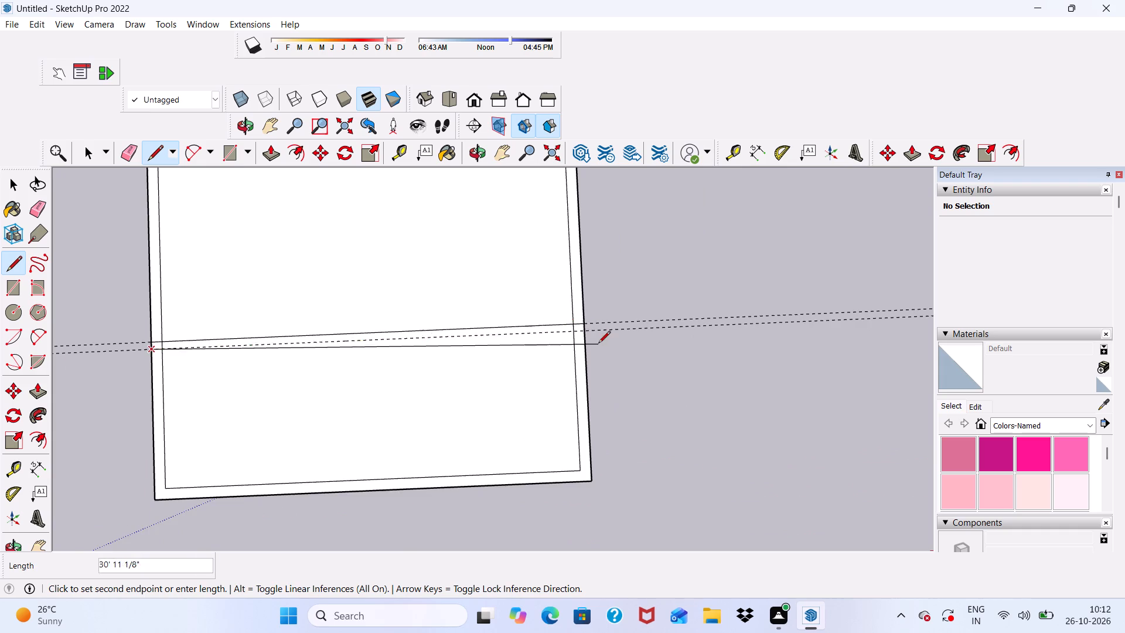
{"action": "scroll", "coordinate": [598, 344], "scroll_direction": "up", "scroll_amount": 8}
{"action": "left_click", "coordinate": [580, 325]}
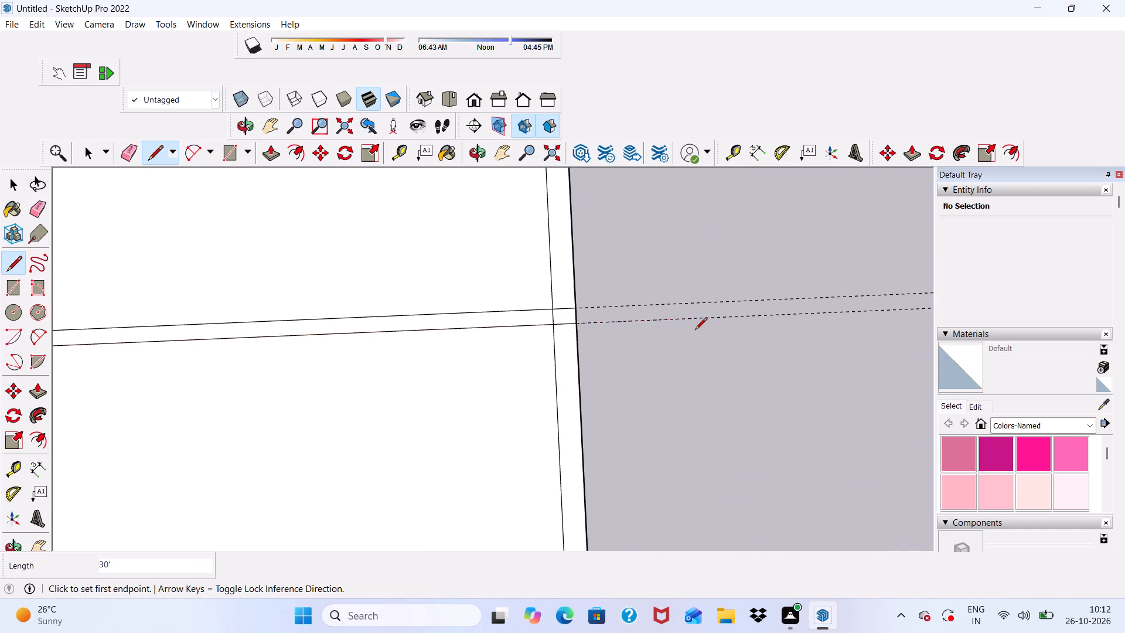
{"action": "key", "text": "space"}
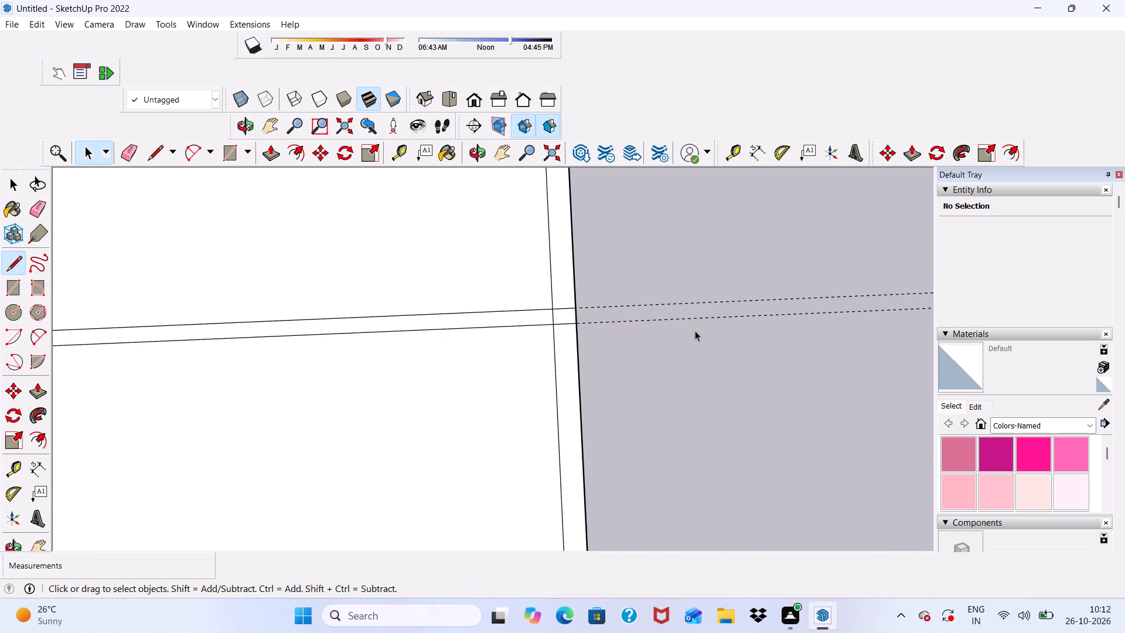
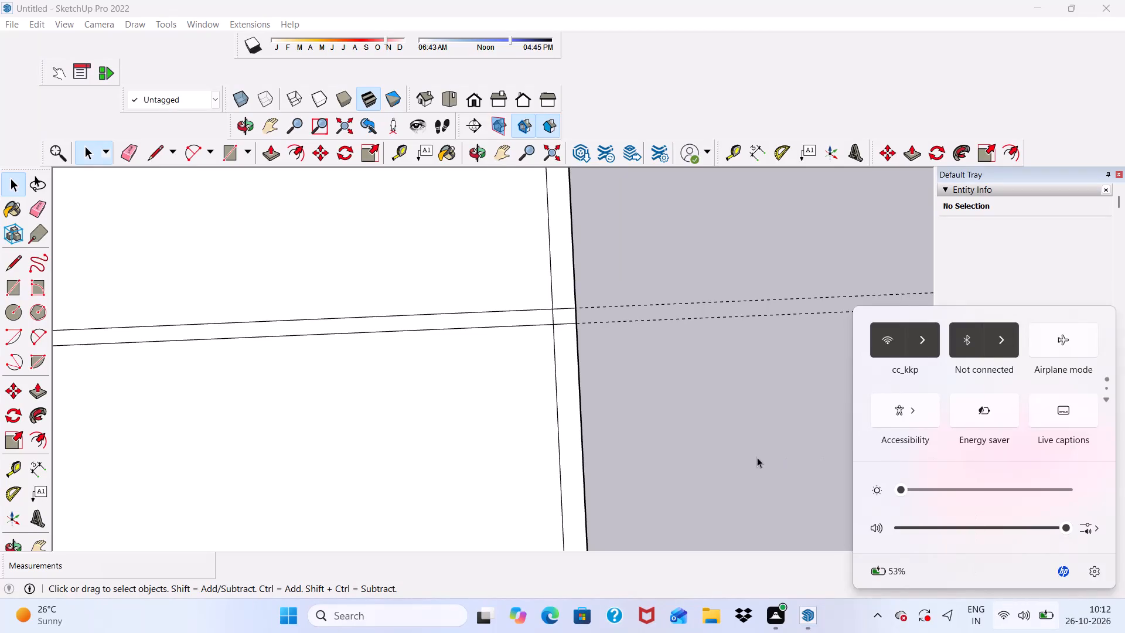
Erase the two parallel dashed guide lines that extend past the square on either side of the partition.
{"action": "left_click", "coordinate": [757, 457]}
{"action": "scroll", "coordinate": [615, 424], "scroll_direction": "down", "scroll_amount": 17}
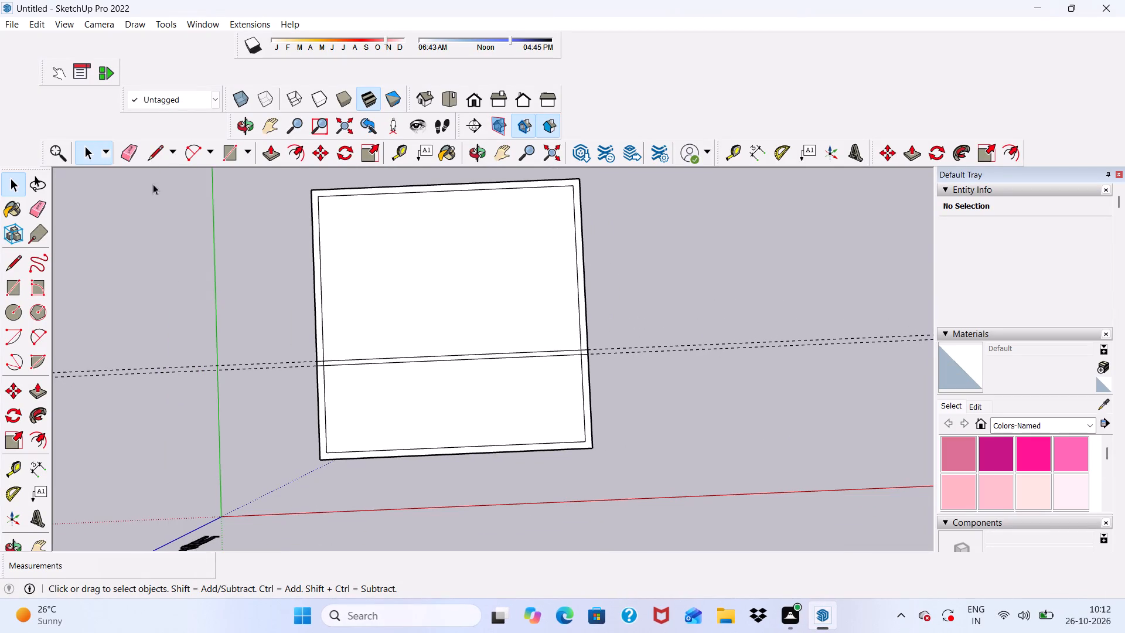
{"action": "left_click", "coordinate": [124, 150]}
{"action": "scroll", "coordinate": [233, 260], "scroll_direction": "down", "scroll_amount": 1}
{"action": "scroll", "coordinate": [227, 499], "scroll_direction": "up", "scroll_amount": 8}
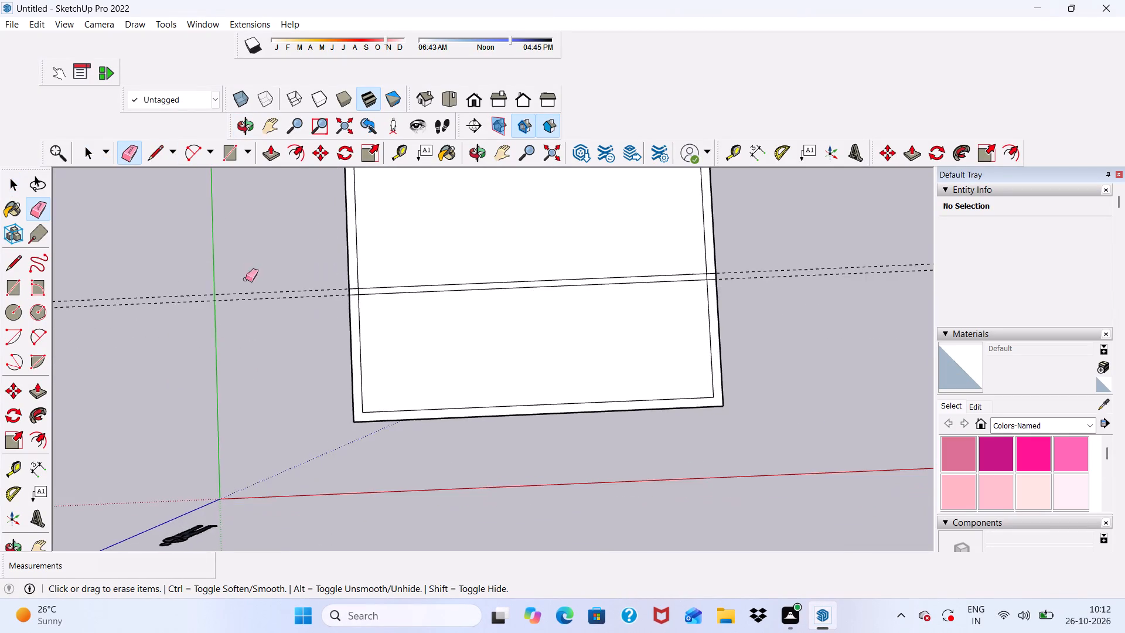
{"action": "scroll", "coordinate": [246, 279], "scroll_direction": "up", "scroll_amount": 4}
{"action": "left_click_drag", "start_coordinate": [256, 250], "coordinate": [296, 377]}
{"action": "left_click_drag", "start_coordinate": [316, 289], "coordinate": [321, 316]}
{"action": "scroll", "coordinate": [315, 312], "scroll_direction": "down", "scroll_amount": 6}
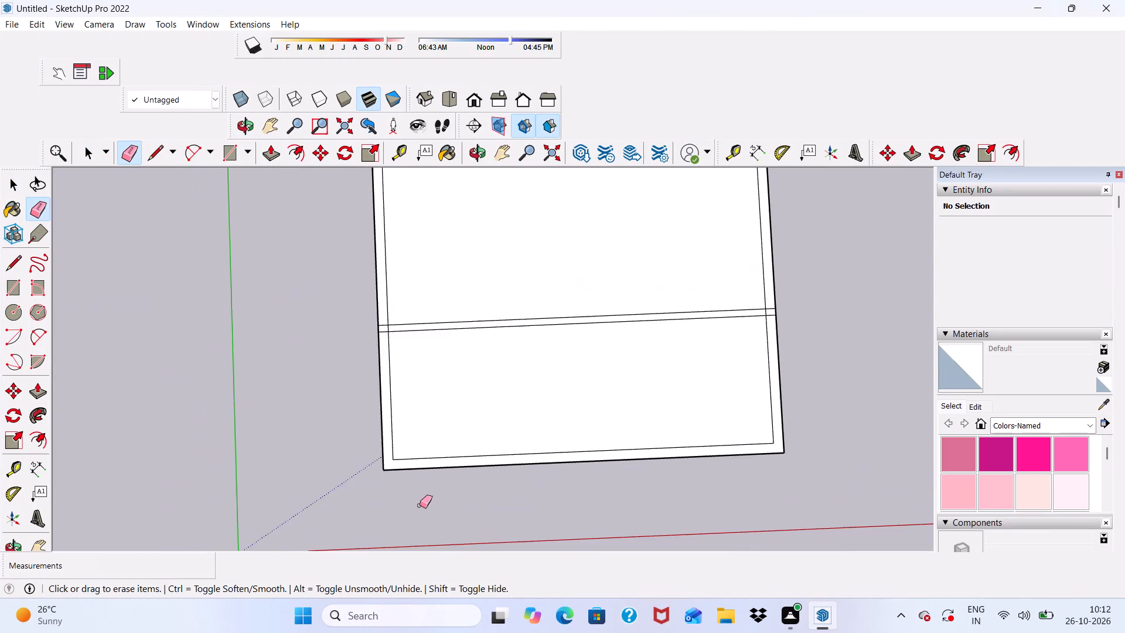
Erase the line segments crossing the wall junction at the partition's end nearest the green axis, keeping the partition line nearer the red axis whole.
{"action": "middle_click_drag", "start_coordinate": [423, 499], "coordinate": [404, 175]}
{"action": "scroll", "coordinate": [333, 224], "scroll_direction": "up", "scroll_amount": 1}
{"action": "scroll", "coordinate": [329, 262], "scroll_direction": "down", "scroll_amount": 5}
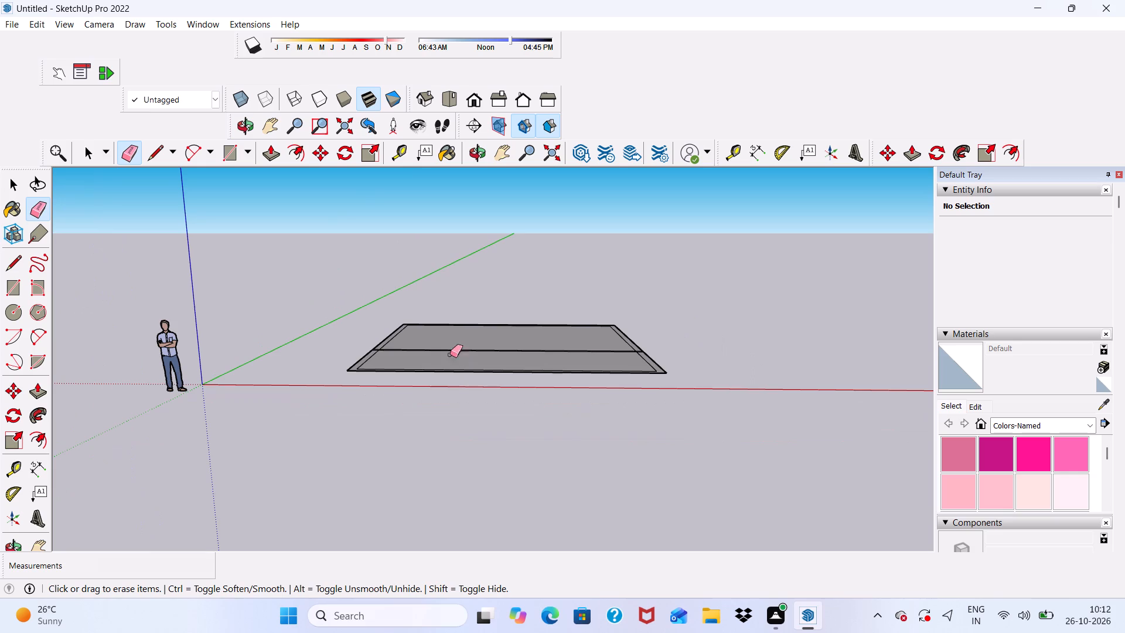
{"action": "scroll", "coordinate": [426, 306], "scroll_direction": "up", "scroll_amount": 6}
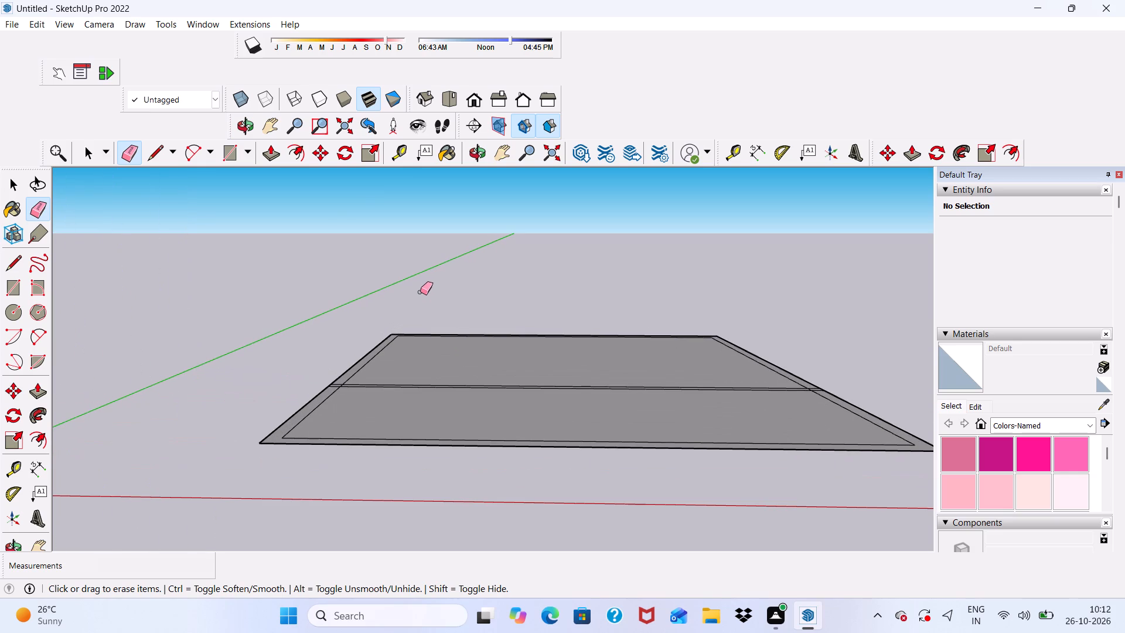
{"action": "scroll", "coordinate": [420, 284], "scroll_direction": "up", "scroll_amount": 5}
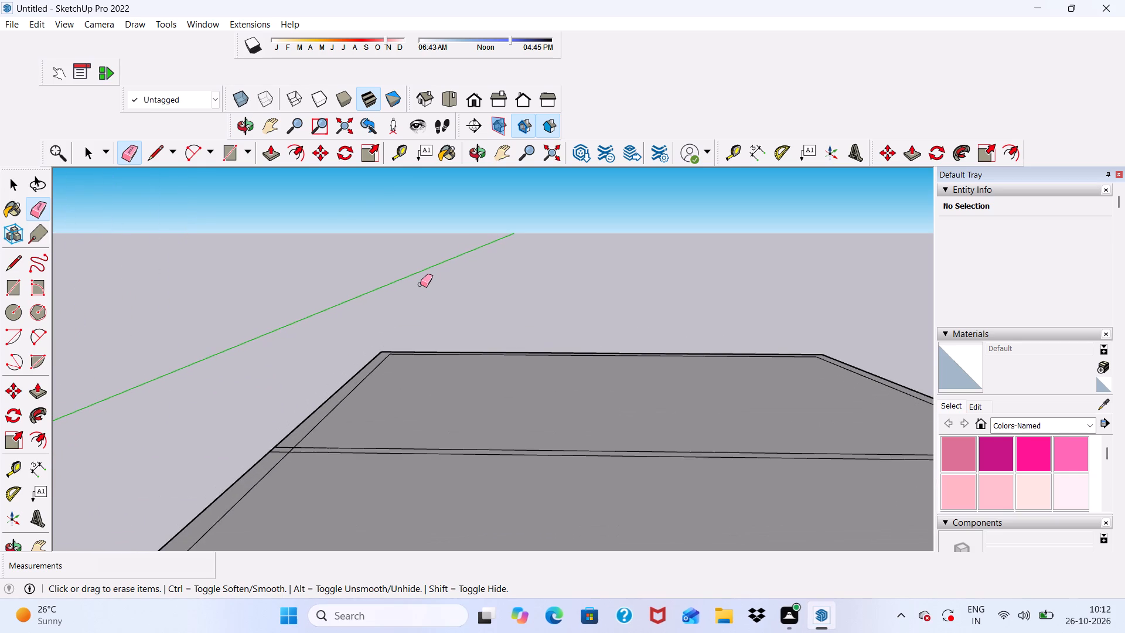
{"action": "scroll", "coordinate": [420, 284], "scroll_direction": "down", "scroll_amount": 6}
{"action": "scroll", "coordinate": [374, 316], "scroll_direction": "up", "scroll_amount": 1}
{"action": "middle_click_drag", "start_coordinate": [374, 316], "coordinate": [381, 339]}
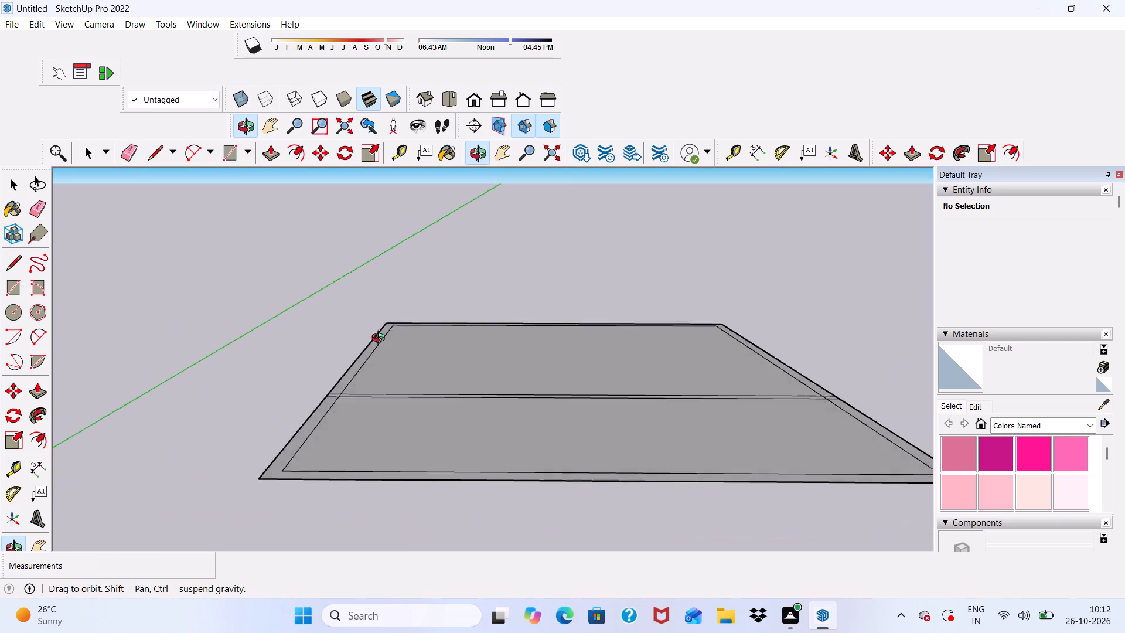
{"action": "middle_click_drag", "start_coordinate": [381, 339], "coordinate": [393, 399]}
{"action": "scroll", "coordinate": [386, 241], "scroll_direction": "down", "scroll_amount": 4}
{"action": "middle_click_drag", "start_coordinate": [492, 329], "coordinate": [524, 520]}
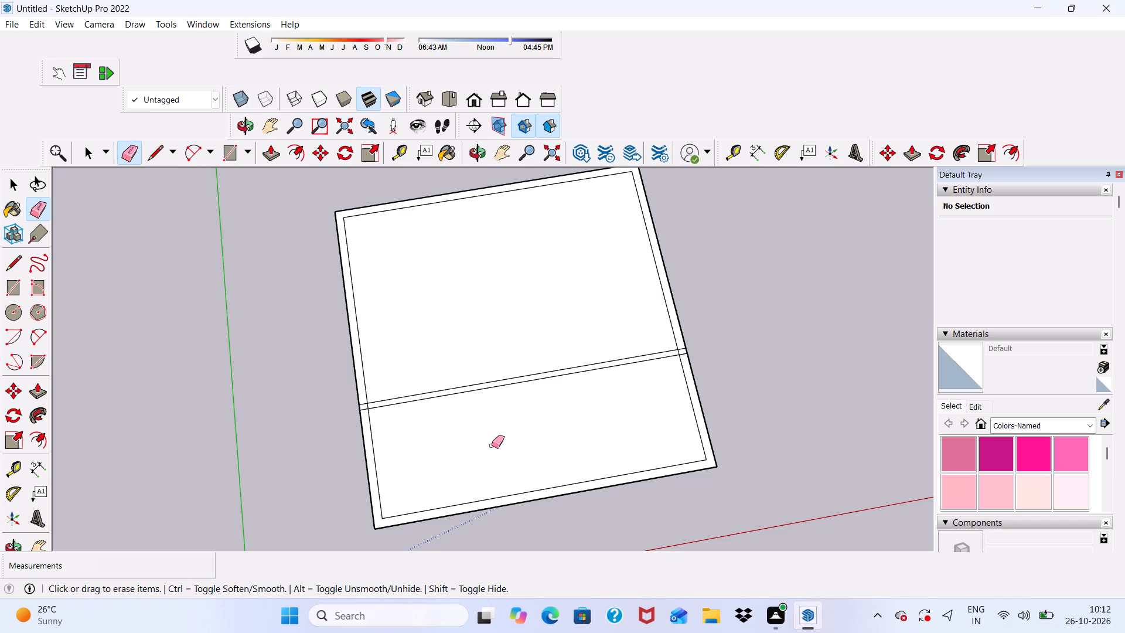
{"action": "scroll", "coordinate": [503, 544], "scroll_direction": "up", "scroll_amount": 5}
{"action": "scroll", "coordinate": [401, 396], "scroll_direction": "up", "scroll_amount": 12}
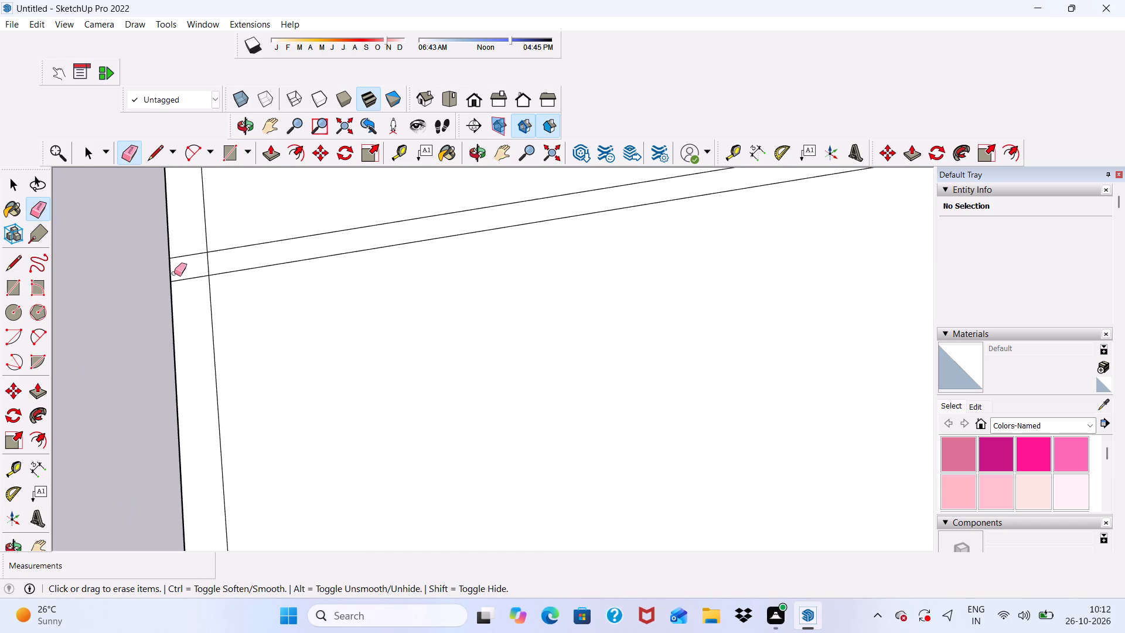
{"action": "scroll", "coordinate": [174, 273], "scroll_direction": "up", "scroll_amount": 4}
{"action": "left_click_drag", "start_coordinate": [194, 226], "coordinate": [199, 254]}
{"action": "left_click_drag", "start_coordinate": [224, 261], "coordinate": [232, 261]}
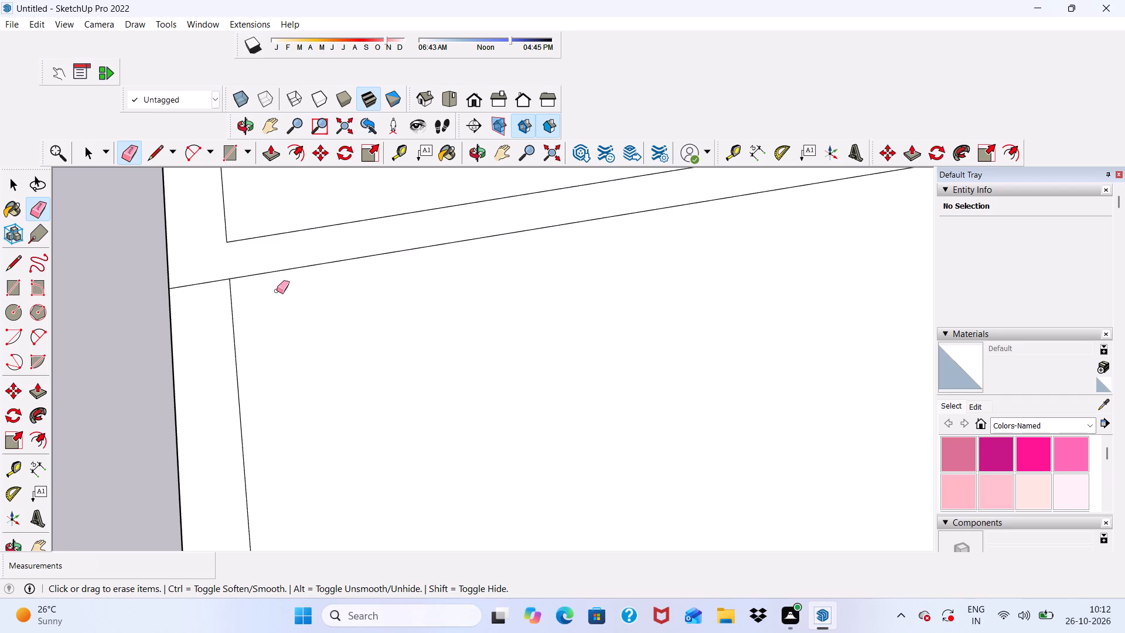
{"action": "left_click_drag", "start_coordinate": [227, 267], "coordinate": [219, 266]}
Erase the same crossing segments at the partition's end farther from the green axis, joining partition and perimeter wall around the larger room.
{"action": "scroll", "coordinate": [152, 261], "scroll_direction": "down", "scroll_amount": 18}
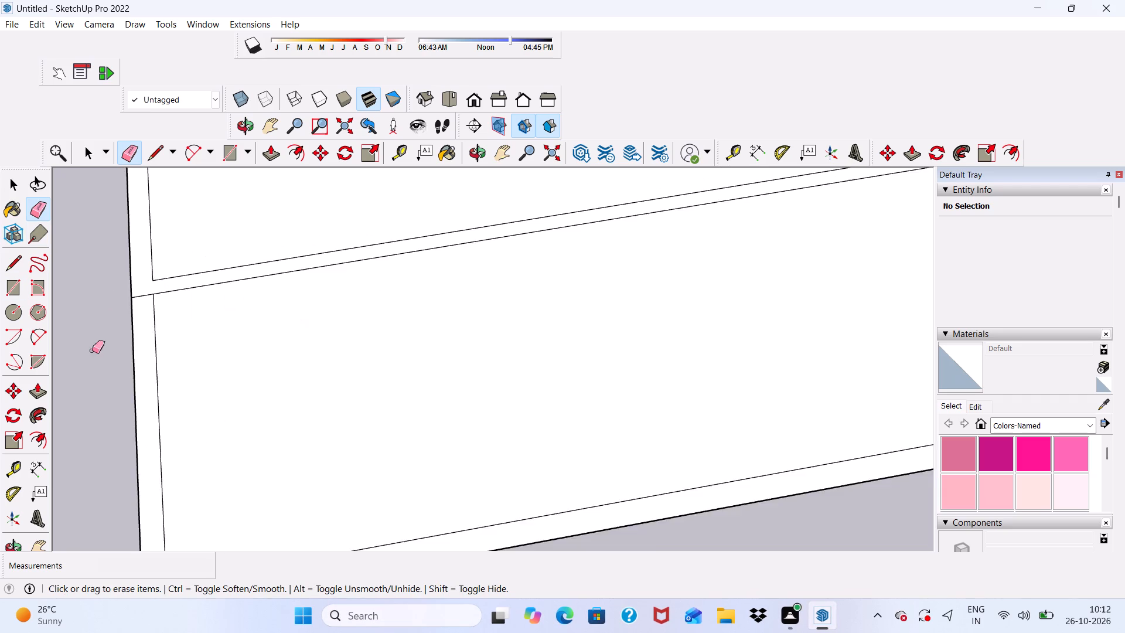
{"action": "scroll", "coordinate": [70, 336], "scroll_direction": "up", "scroll_amount": 1}
{"action": "scroll", "coordinate": [38, 406], "scroll_direction": "down", "scroll_amount": 20}
{"action": "scroll", "coordinate": [38, 406], "scroll_direction": "down", "scroll_amount": 3}
{"action": "scroll", "coordinate": [487, 236], "scroll_direction": "up", "scroll_amount": 8}
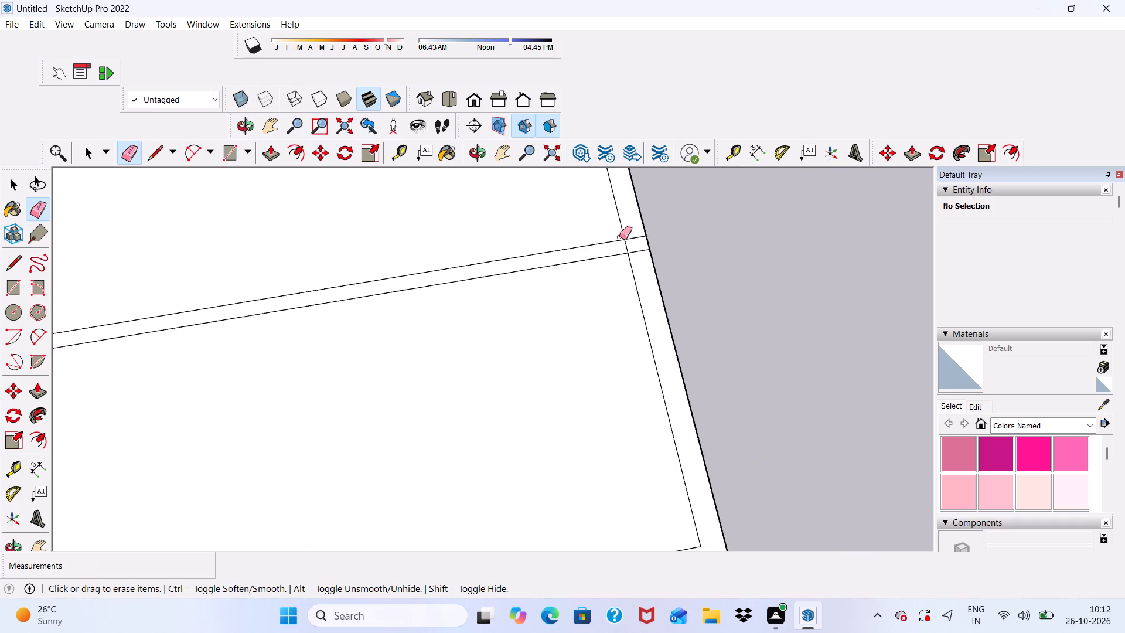
{"action": "scroll", "coordinate": [619, 237], "scroll_direction": "up", "scroll_amount": 11}
{"action": "left_click_drag", "start_coordinate": [633, 227], "coordinate": [639, 265]}
{"action": "left_click_drag", "start_coordinate": [613, 270], "coordinate": [607, 281]}
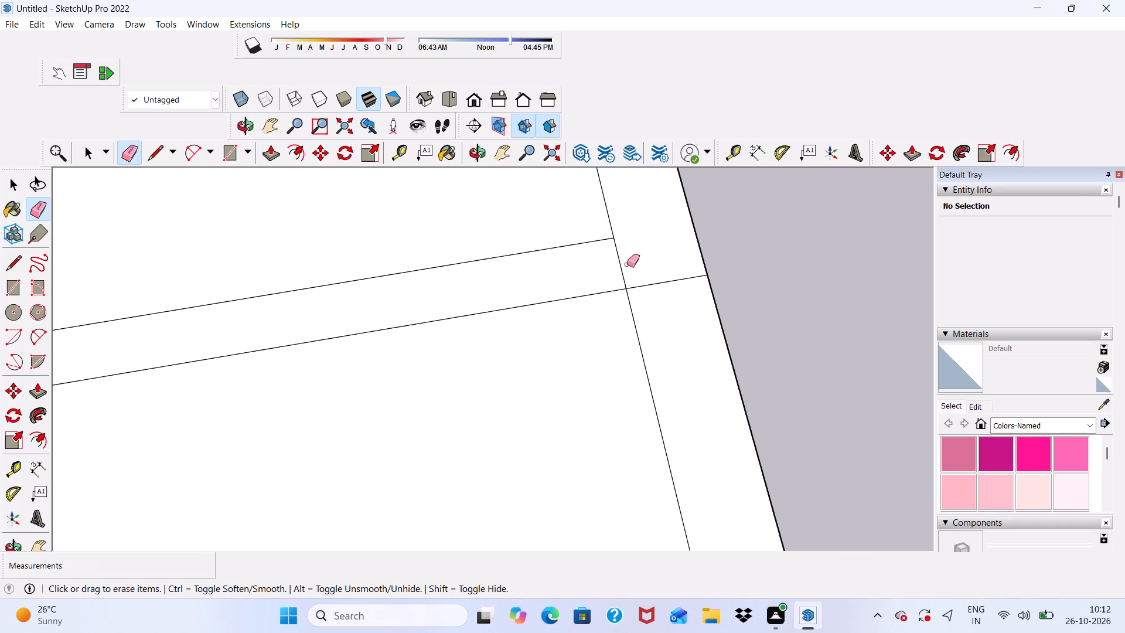
{"action": "left_click_drag", "start_coordinate": [623, 267], "coordinate": [581, 284]}
{"action": "key", "text": "space"}
Push/Pull the wall strip around the larger room, including the partition, up to a height of 10'.
{"action": "scroll", "coordinate": [664, 323], "scroll_direction": "down", "scroll_amount": 6}
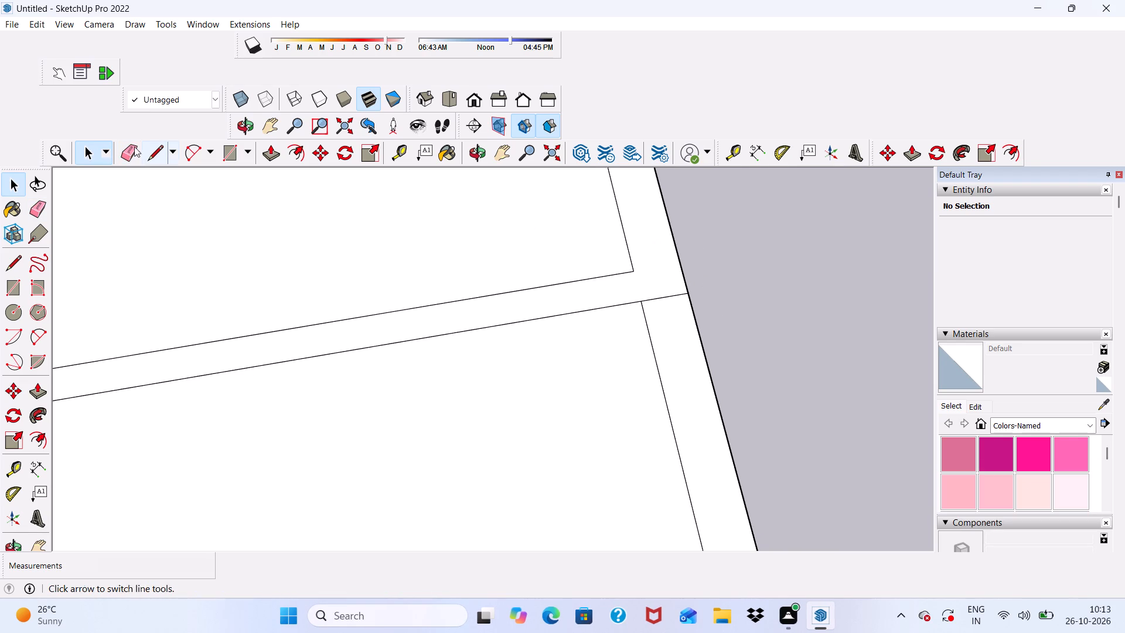
{"action": "scroll", "coordinate": [253, 298], "scroll_direction": "down", "scroll_amount": 16}
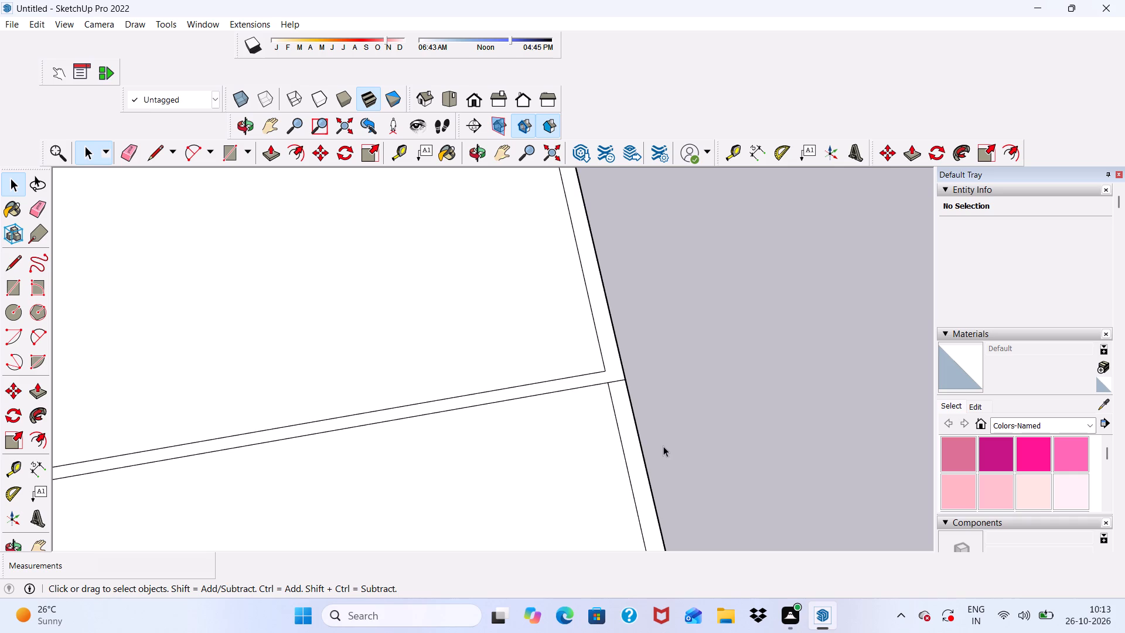
{"action": "scroll", "coordinate": [605, 464], "scroll_direction": "down", "scroll_amount": 11}
{"action": "scroll", "coordinate": [606, 462], "scroll_direction": "up", "scroll_amount": 6}
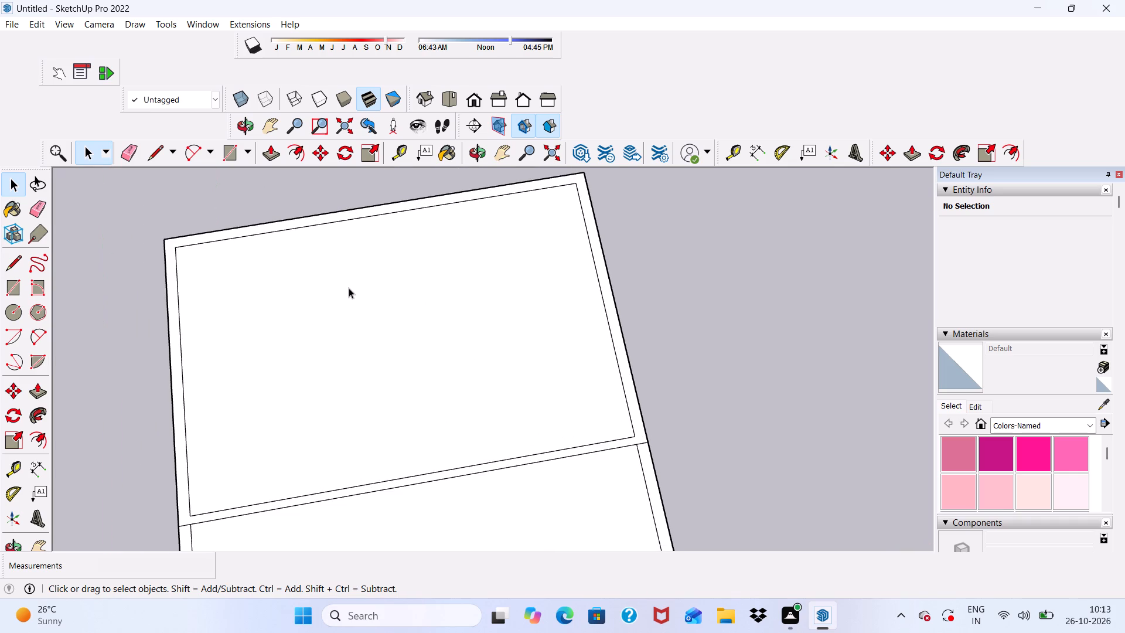
{"action": "scroll", "coordinate": [227, 457], "scroll_direction": "up", "scroll_amount": 2}
{"action": "left_click", "coordinate": [272, 146]}
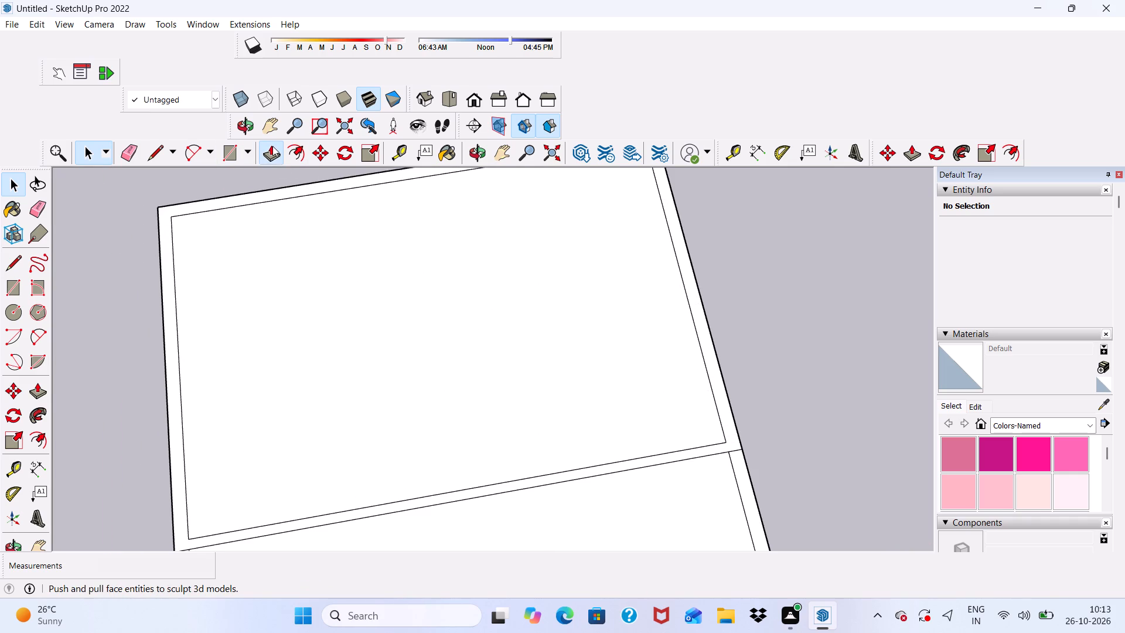
{"action": "scroll", "coordinate": [332, 332], "scroll_direction": "down", "scroll_amount": 5}
{"action": "scroll", "coordinate": [103, 507], "scroll_direction": "up", "scroll_amount": 5}
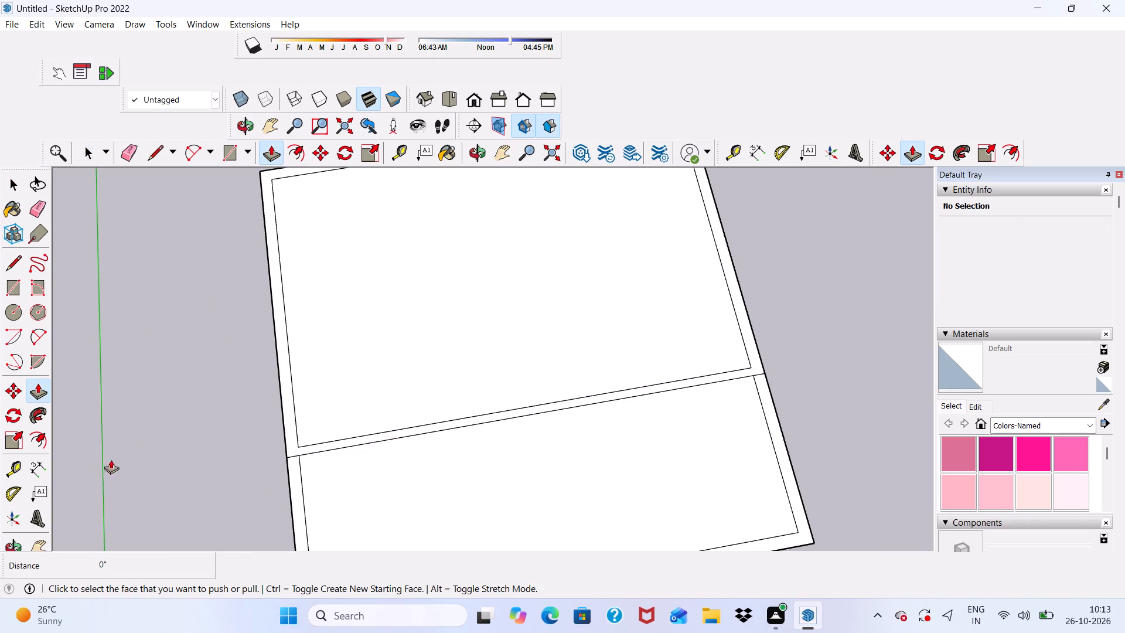
{"action": "scroll", "coordinate": [302, 400], "scroll_direction": "up", "scroll_amount": 5}
{"action": "scroll", "coordinate": [302, 401], "scroll_direction": "down", "scroll_amount": 1}
{"action": "scroll", "coordinate": [283, 456], "scroll_direction": "up", "scroll_amount": 4}
{"action": "left_click", "coordinate": [282, 469]}
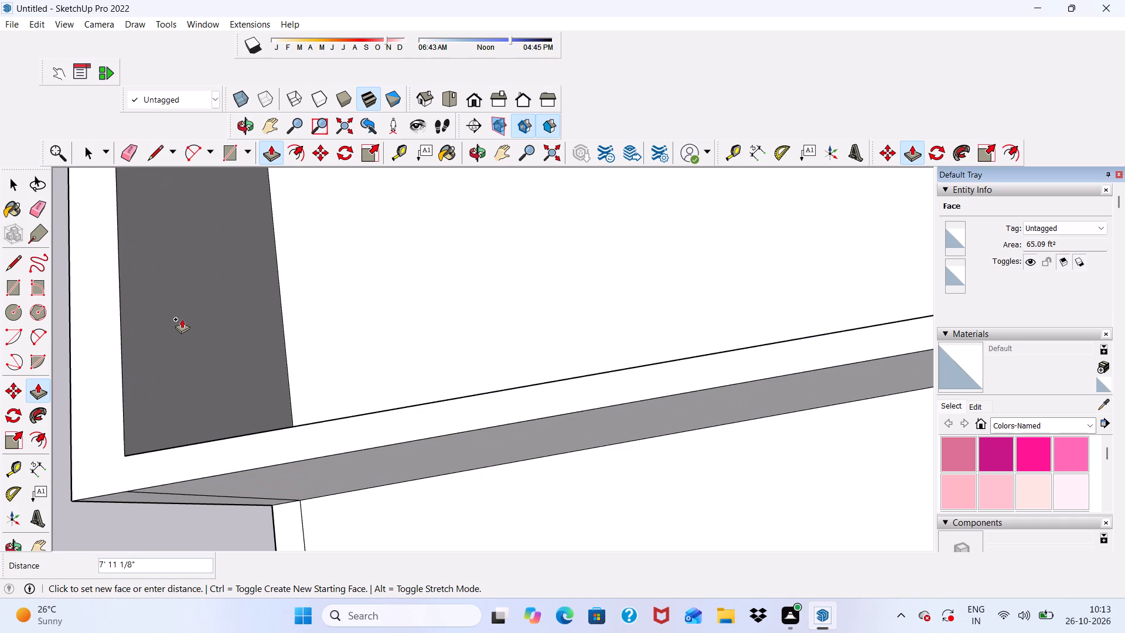
{"action": "type", "text": "10"}
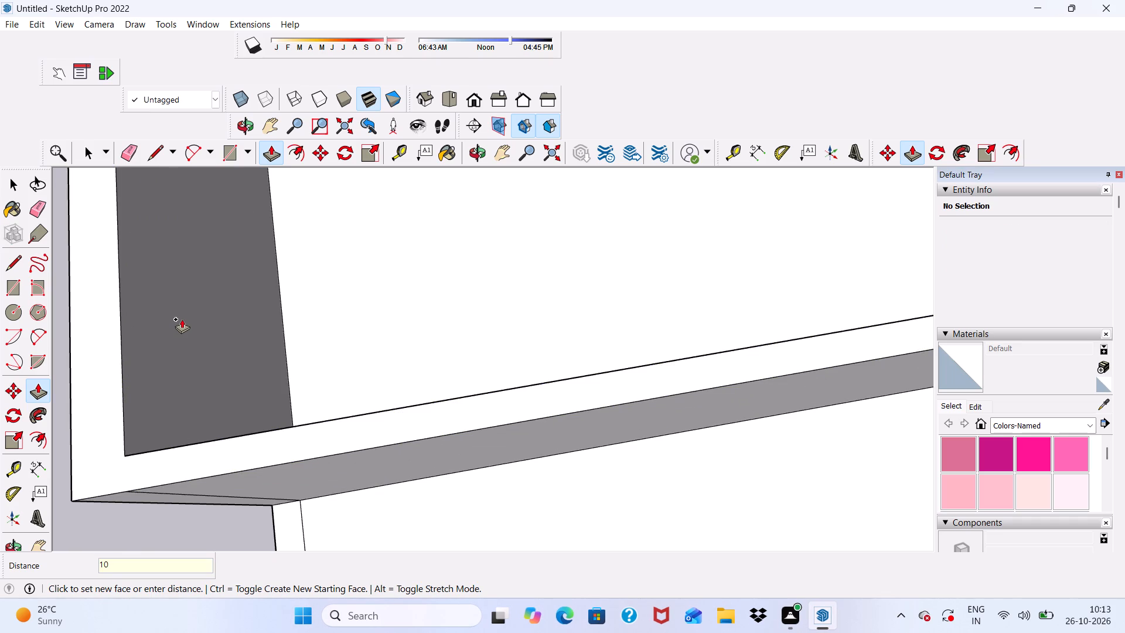
{"action": "key", "text": "apostrophe"}
{"action": "key", "text": "Return"}
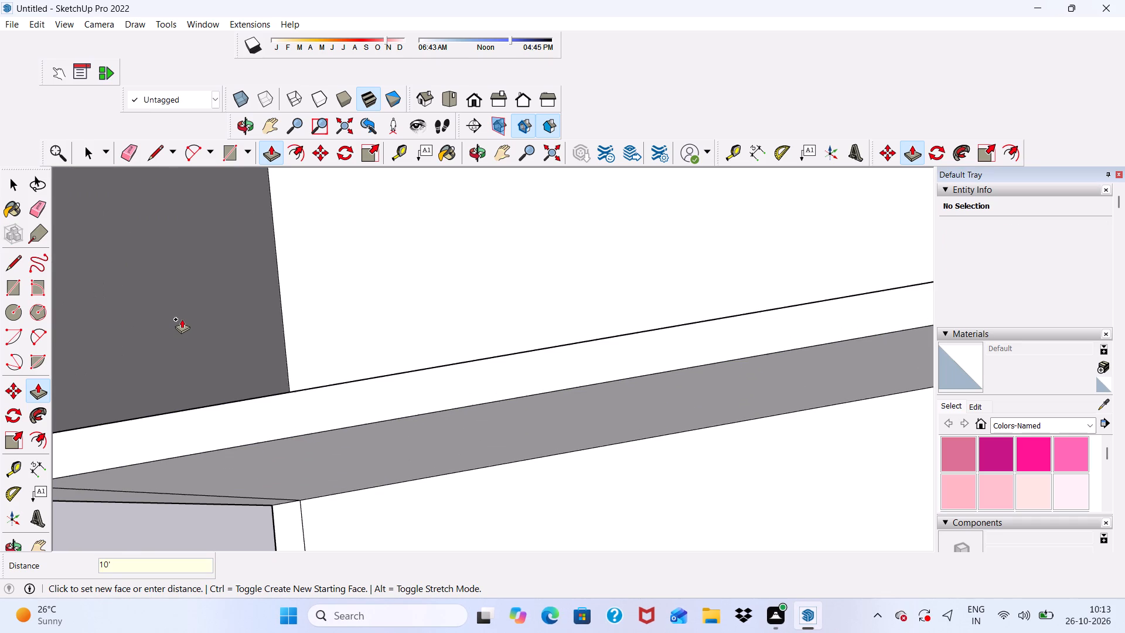
{"action": "key", "text": "space"}
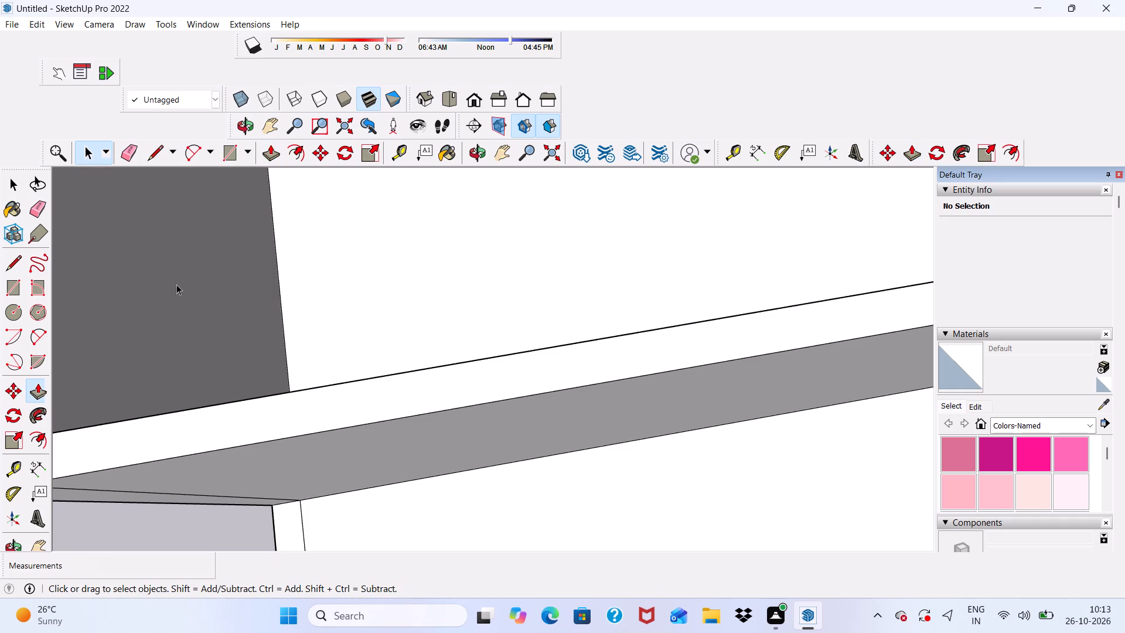
Erase the vertical seam line on the partition wall's outer face, at the end nearest the green axis.
{"action": "scroll", "coordinate": [204, 308], "scroll_direction": "down", "scroll_amount": 9}
{"action": "middle_click_drag", "start_coordinate": [313, 356], "coordinate": [160, 0]}
{"action": "scroll", "coordinate": [292, 312], "scroll_direction": "up", "scroll_amount": 4}
{"action": "scroll", "coordinate": [301, 331], "scroll_direction": "down", "scroll_amount": 3}
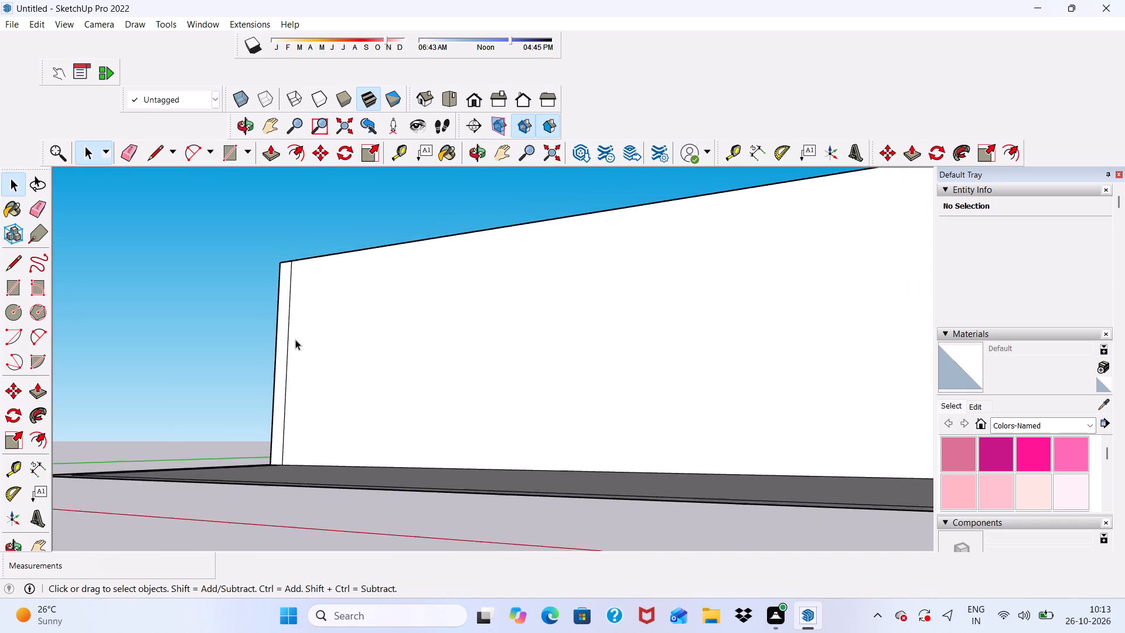
{"action": "scroll", "coordinate": [295, 339], "scroll_direction": "down", "scroll_amount": 2}
{"action": "middle_click_drag", "start_coordinate": [298, 341], "coordinate": [445, 383]}
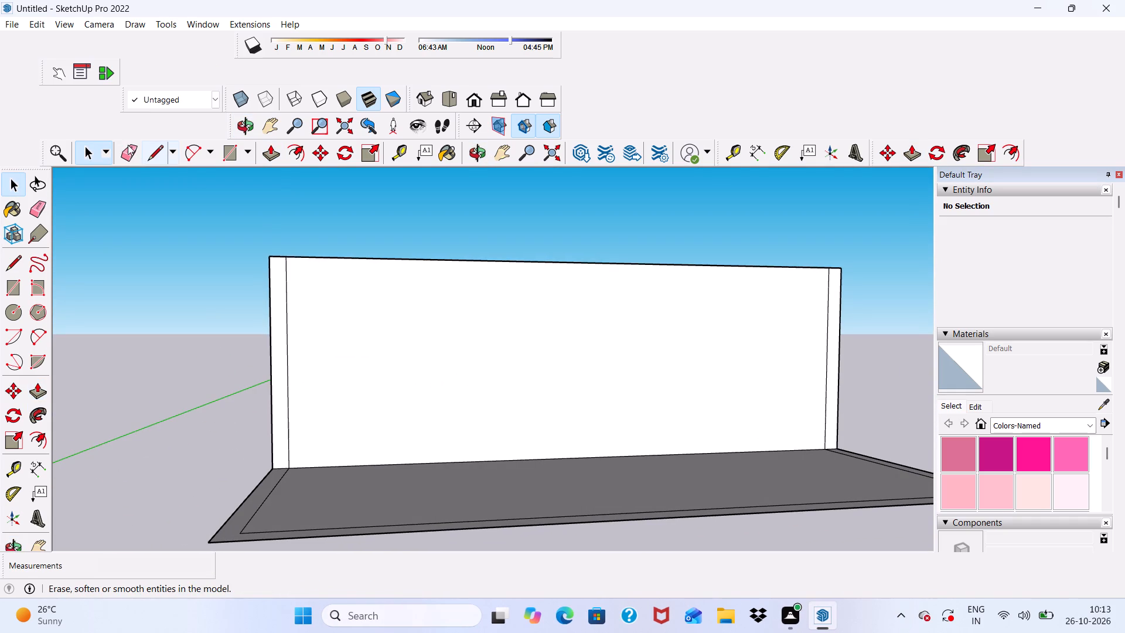
{"action": "left_click", "coordinate": [133, 147]}
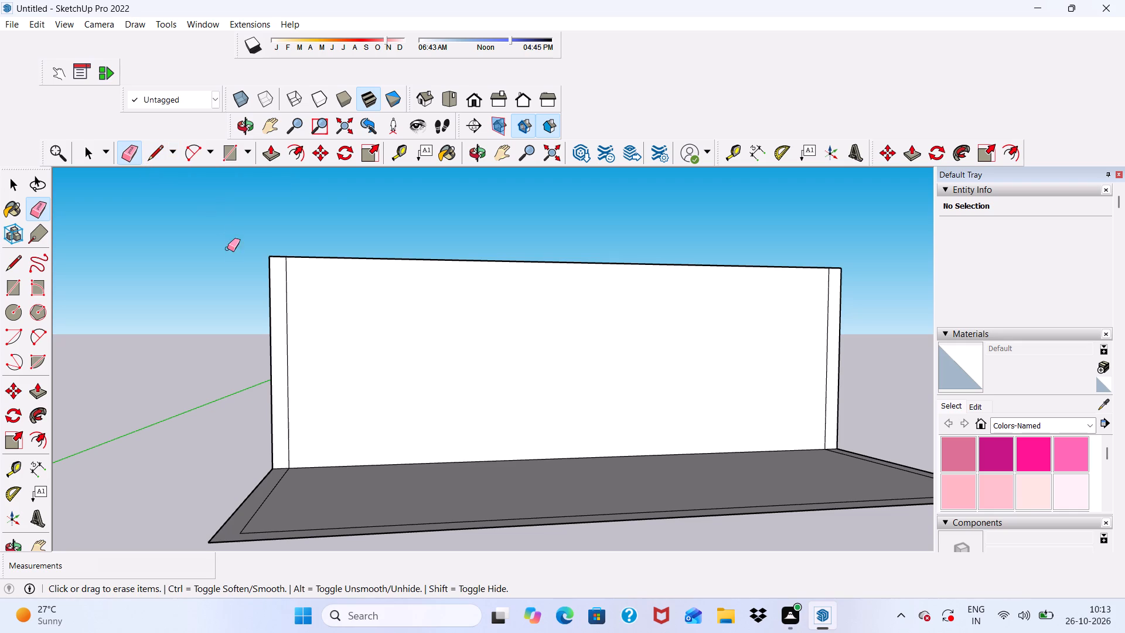
{"action": "scroll", "coordinate": [274, 302], "scroll_direction": "up", "scroll_amount": 5}
{"action": "left_click_drag", "start_coordinate": [274, 302], "coordinate": [291, 302]}
{"action": "scroll", "coordinate": [241, 299], "scroll_direction": "down", "scroll_amount": 2}
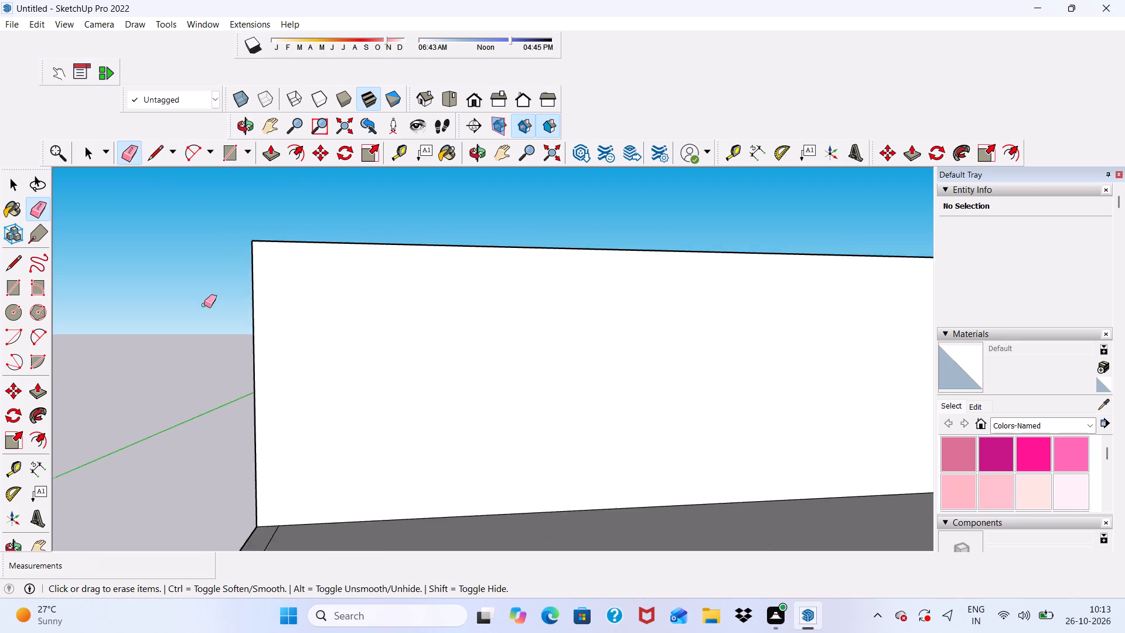
Erase the vertical seam line at the other end of the partition wall's outer face.
{"action": "scroll", "coordinate": [204, 305], "scroll_direction": "down", "scroll_amount": 10}
{"action": "scroll", "coordinate": [377, 320], "scroll_direction": "up", "scroll_amount": 1}
{"action": "scroll", "coordinate": [377, 320], "scroll_direction": "down", "scroll_amount": 2}
{"action": "middle_click_drag", "start_coordinate": [377, 318], "coordinate": [360, 397]}
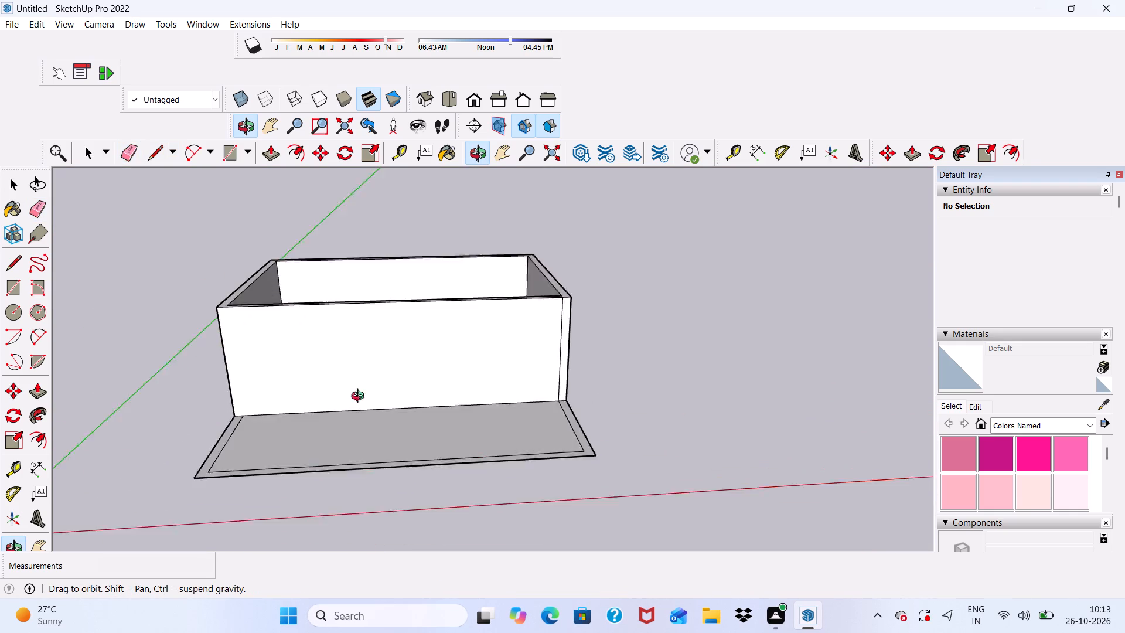
{"action": "middle_click_drag", "start_coordinate": [360, 397], "coordinate": [339, 406]}
{"action": "scroll", "coordinate": [435, 329], "scroll_direction": "up", "scroll_amount": 6}
{"action": "scroll", "coordinate": [618, 345], "scroll_direction": "up", "scroll_amount": 7}
{"action": "left_click_drag", "start_coordinate": [635, 326], "coordinate": [644, 335]}
{"action": "scroll", "coordinate": [601, 320], "scroll_direction": "down", "scroll_amount": 8}
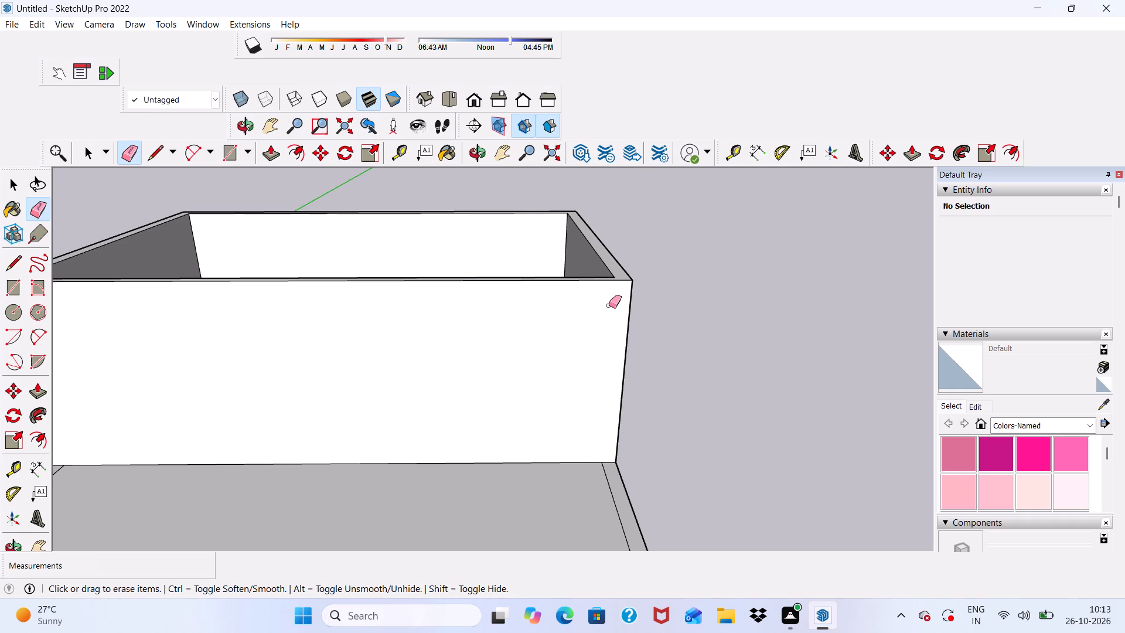
{"action": "scroll", "coordinate": [615, 294], "scroll_direction": "down", "scroll_amount": 4}
{"action": "middle_click_drag", "start_coordinate": [633, 300], "coordinate": [504, 338]}
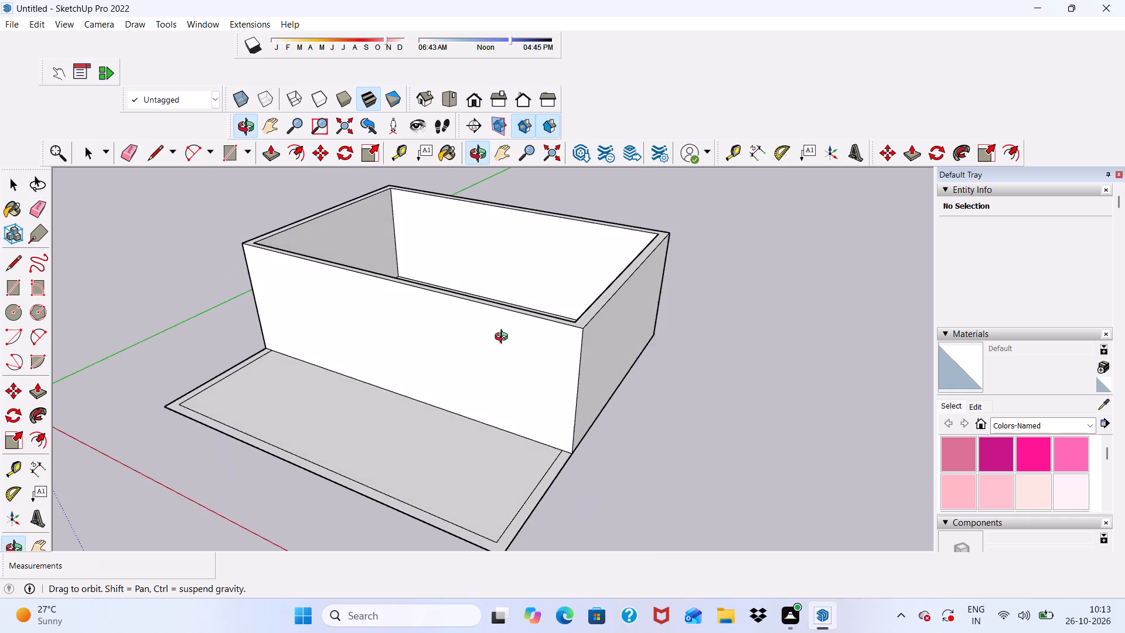
{"action": "middle_click_drag", "start_coordinate": [504, 338], "coordinate": [621, 333]}
{"action": "key", "text": "space"}
Draw a rectangle about 20' 6" by 19' 7 3/4" across the raised walls' tops, starting at the outer corner opposite the partition, nearest the green axis.
{"action": "scroll", "coordinate": [502, 340], "scroll_direction": "down", "scroll_amount": 5}
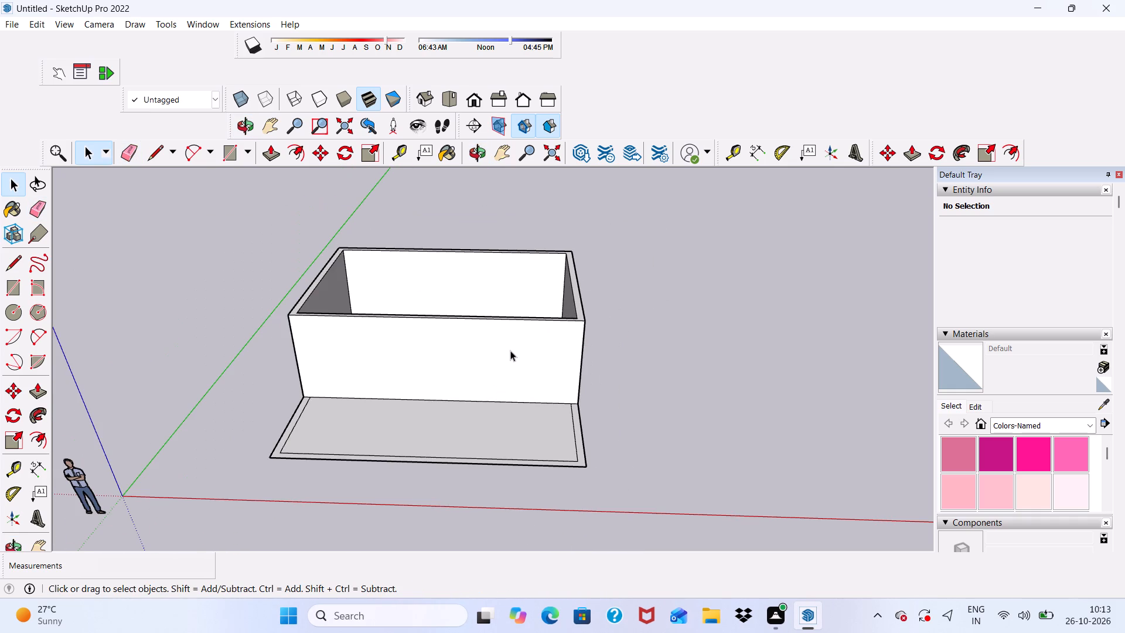
{"action": "scroll", "coordinate": [510, 348], "scroll_direction": "down", "scroll_amount": 2}
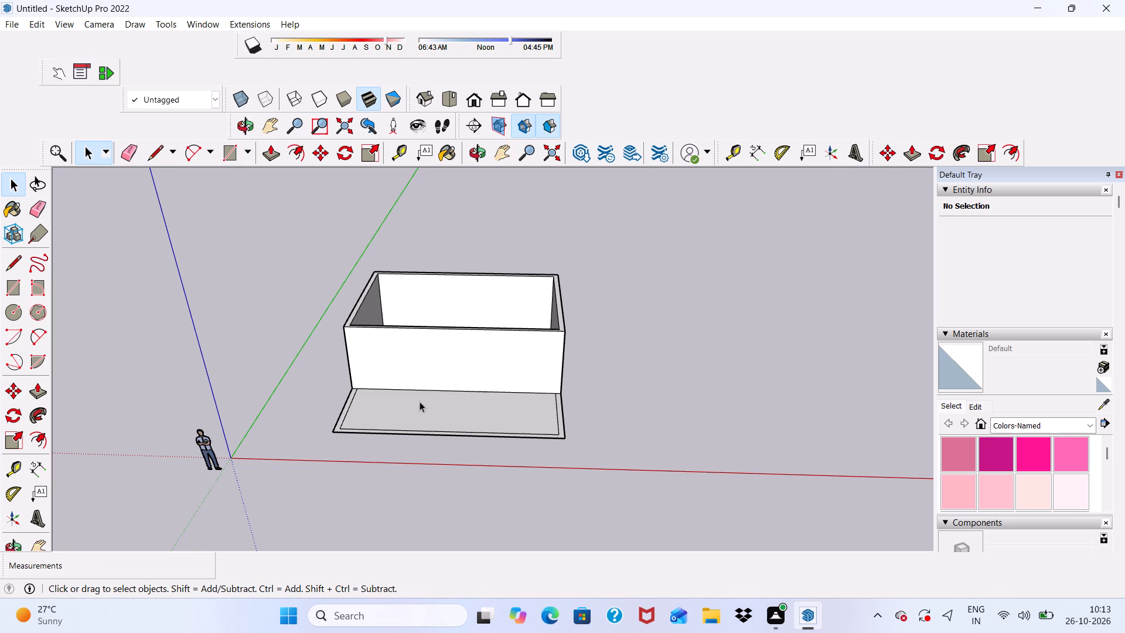
{"action": "scroll", "coordinate": [255, 229], "scroll_direction": "up", "scroll_amount": 2}
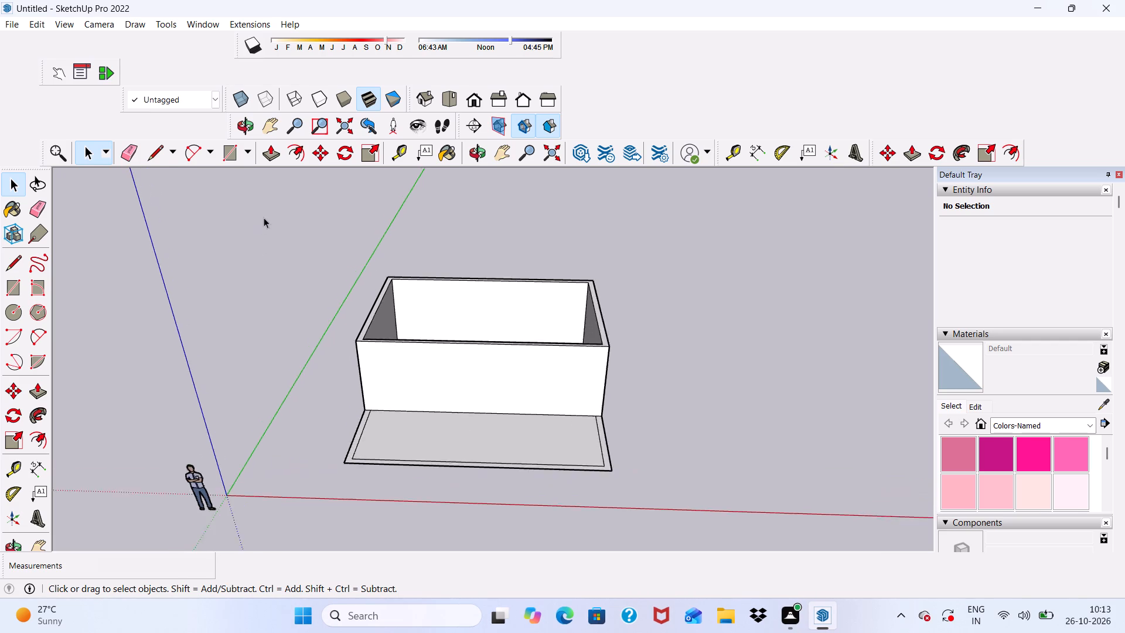
{"action": "scroll", "coordinate": [304, 222], "scroll_direction": "down", "scroll_amount": 4}
{"action": "middle_click_drag", "start_coordinate": [390, 302], "coordinate": [390, 173]}
{"action": "scroll", "coordinate": [395, 210], "scroll_direction": "up", "scroll_amount": 6}
{"action": "middle_click_drag", "start_coordinate": [421, 293], "coordinate": [379, 468]}
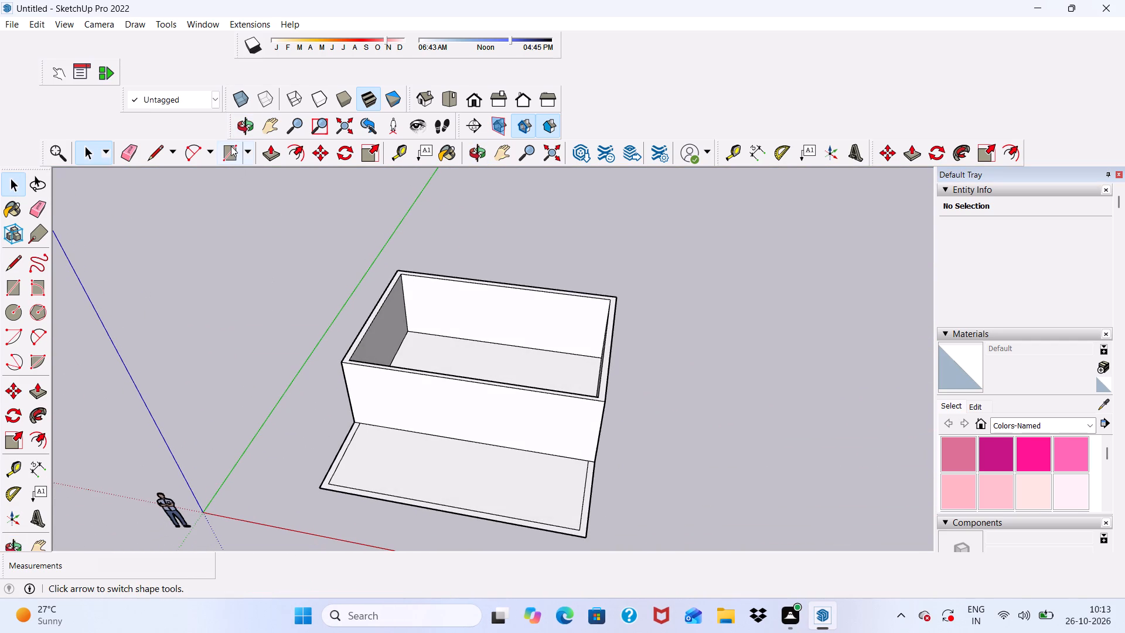
{"action": "left_click_drag", "start_coordinate": [231, 145], "coordinate": [233, 156]}
{"action": "scroll", "coordinate": [463, 251], "scroll_direction": "up", "scroll_amount": 6}
{"action": "scroll", "coordinate": [437, 246], "scroll_direction": "down", "scroll_amount": 4}
{"action": "scroll", "coordinate": [414, 272], "scroll_direction": "up", "scroll_amount": 11}
{"action": "scroll", "coordinate": [370, 267], "scroll_direction": "down", "scroll_amount": 2}
{"action": "scroll", "coordinate": [327, 300], "scroll_direction": "up", "scroll_amount": 6}
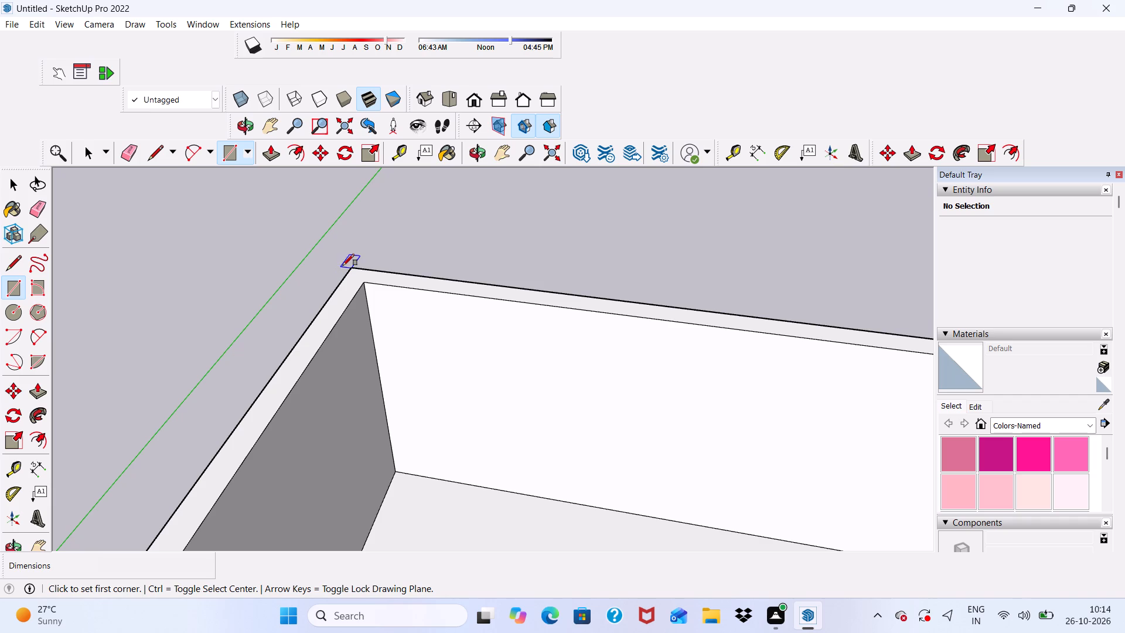
{"action": "left_click", "coordinate": [351, 266]}
{"action": "scroll", "coordinate": [437, 283], "scroll_direction": "down", "scroll_amount": 6}
{"action": "scroll", "coordinate": [518, 271], "scroll_direction": "down", "scroll_amount": 7}
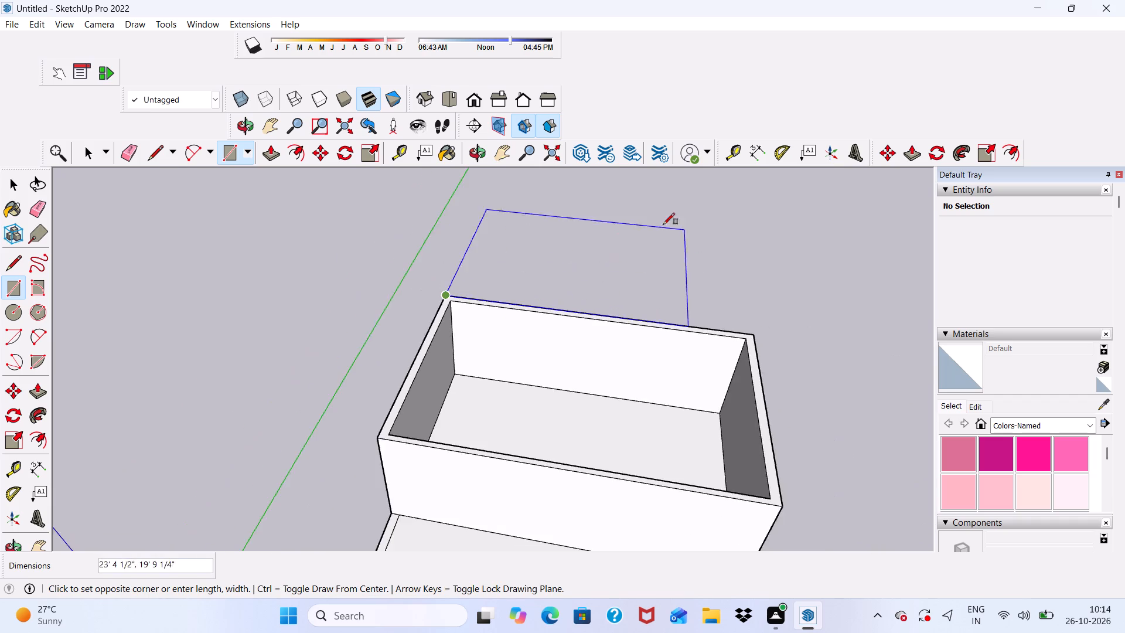
{"action": "scroll", "coordinate": [663, 224], "scroll_direction": "down", "scroll_amount": 3}
{"action": "scroll", "coordinate": [638, 415], "scroll_direction": "up", "scroll_amount": 5}
{"action": "left_click", "coordinate": [638, 415]}
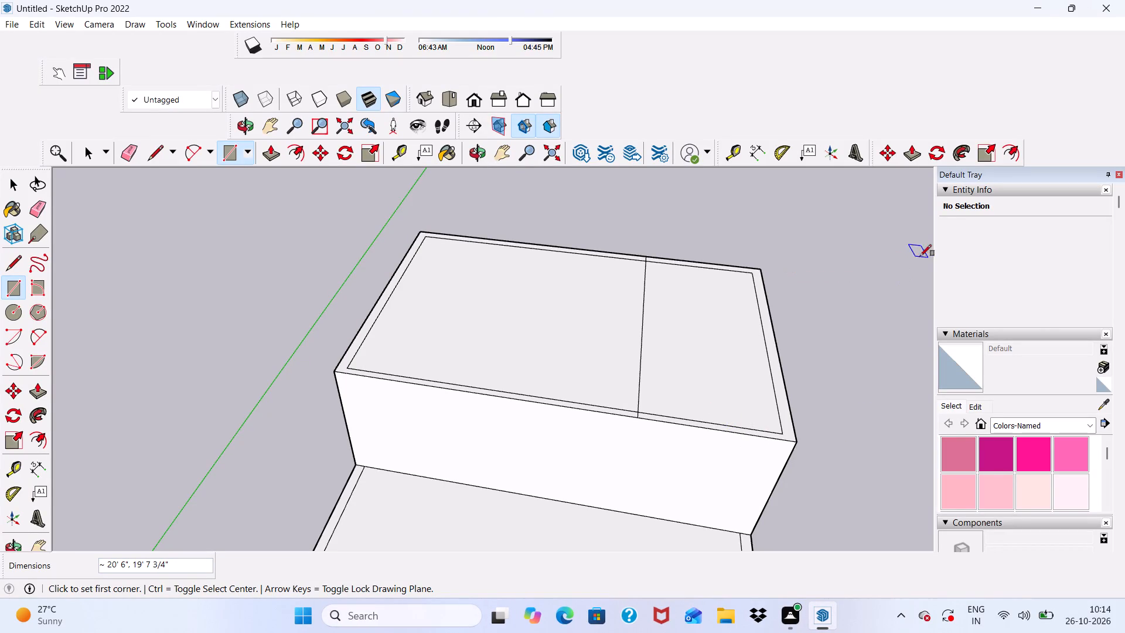
Erase the long dividing line crossing the roof face between the inner wall edges.
{"action": "scroll", "coordinate": [696, 335], "scroll_direction": "up", "scroll_amount": 3}
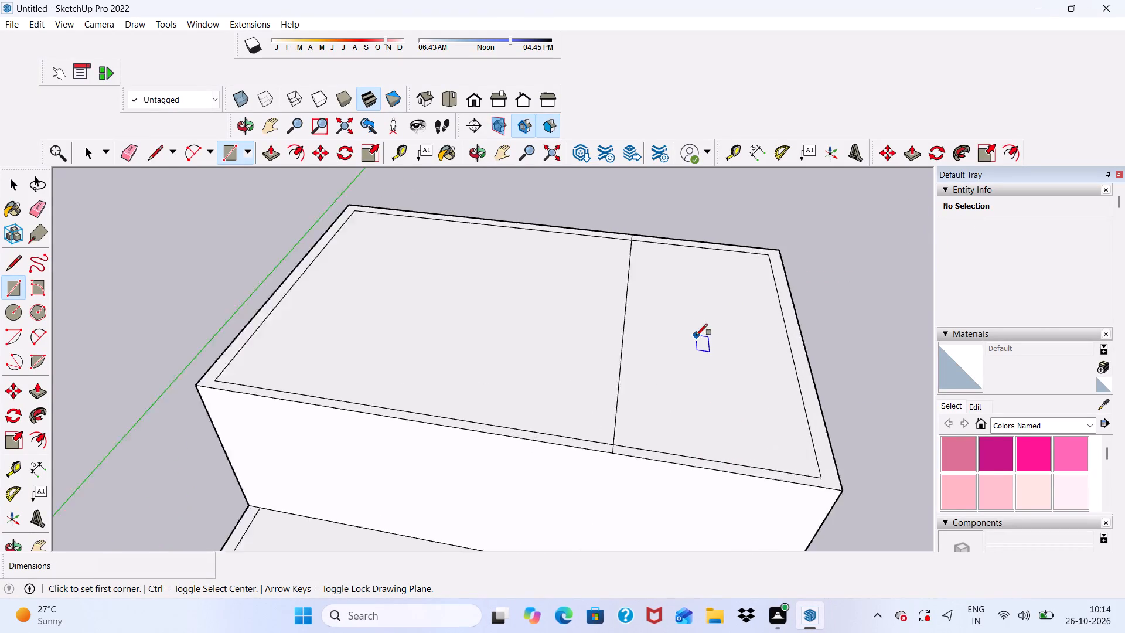
{"action": "scroll", "coordinate": [696, 335], "scroll_direction": "up", "scroll_amount": 6}
{"action": "left_click_drag", "start_coordinate": [128, 147], "coordinate": [162, 169]}
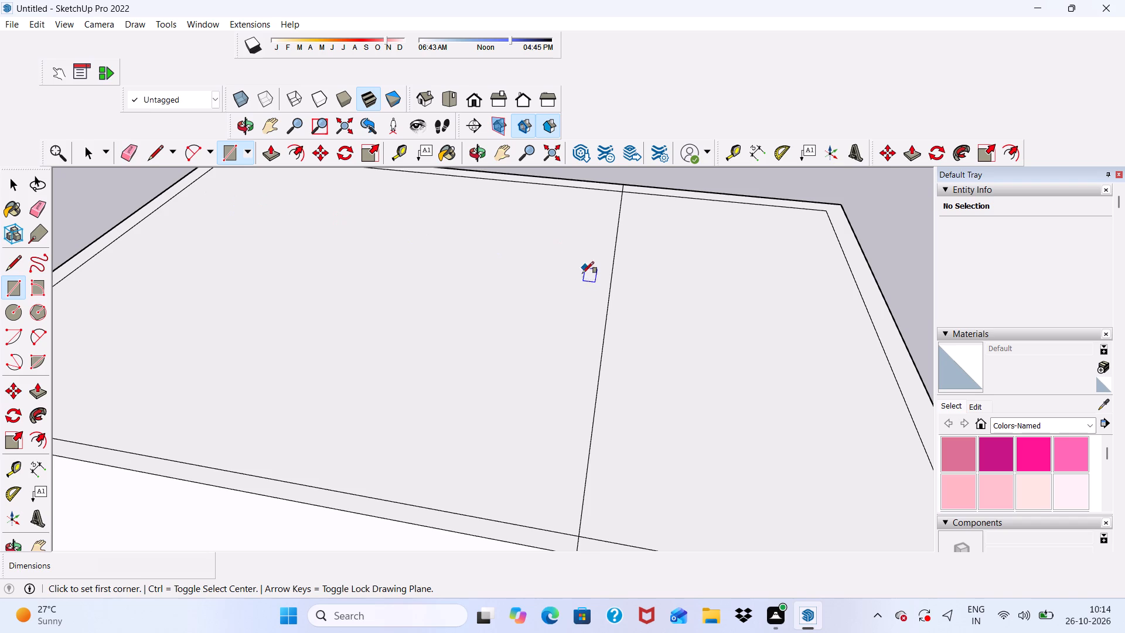
{"action": "left_click", "coordinate": [582, 273]}
{"action": "left_click", "coordinate": [118, 148]}
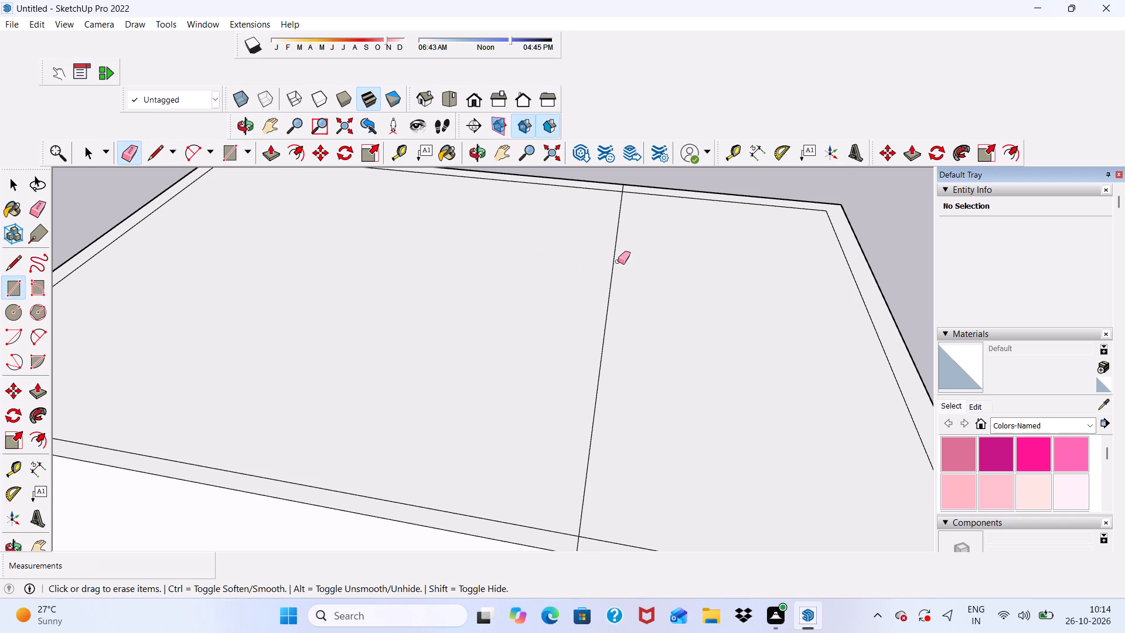
{"action": "left_click_drag", "start_coordinate": [639, 281], "coordinate": [677, 296]}
{"action": "left_click_drag", "start_coordinate": [623, 274], "coordinate": [574, 331]}
Erase the two short leftover segments of the dividing line across the tops of the opposite walls.
{"action": "scroll", "coordinate": [496, 294], "scroll_direction": "down", "scroll_amount": 6}
{"action": "scroll", "coordinate": [524, 266], "scroll_direction": "up", "scroll_amount": 13}
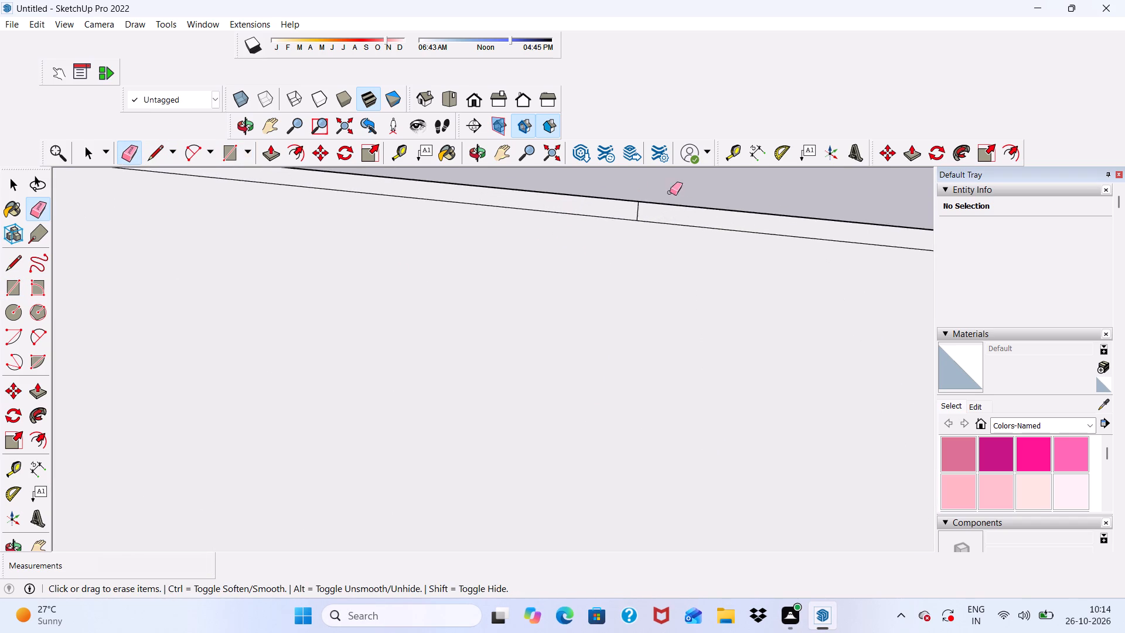
{"action": "scroll", "coordinate": [670, 192], "scroll_direction": "up", "scroll_amount": 12}
{"action": "left_click_drag", "start_coordinate": [608, 229], "coordinate": [652, 249]}
{"action": "scroll", "coordinate": [515, 238], "scroll_direction": "down", "scroll_amount": 20}
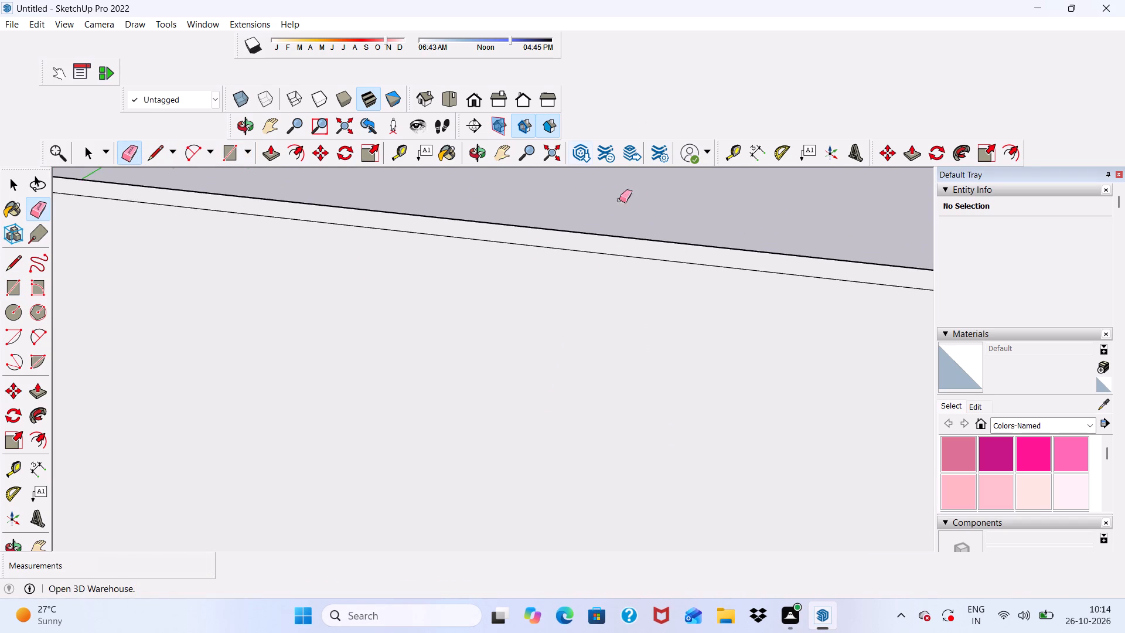
{"action": "scroll", "coordinate": [619, 200], "scroll_direction": "down", "scroll_amount": 16}
{"action": "scroll", "coordinate": [526, 428], "scroll_direction": "up", "scroll_amount": 16}
{"action": "left_click_drag", "start_coordinate": [522, 302], "coordinate": [538, 306]}
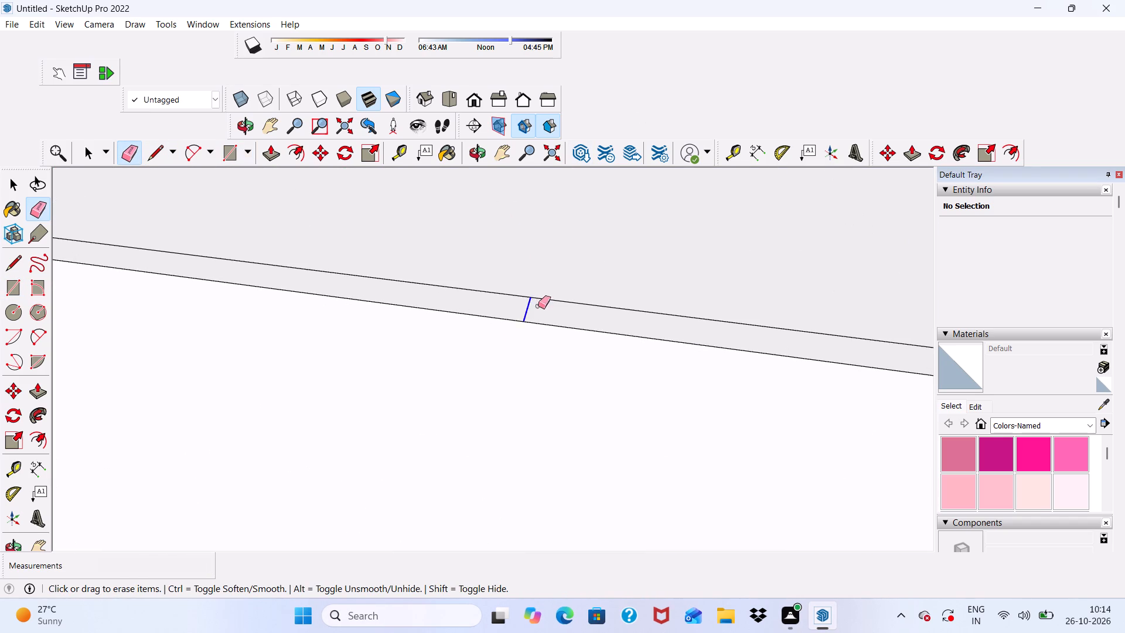
{"action": "left_click_drag", "start_coordinate": [538, 306], "coordinate": [548, 309]}
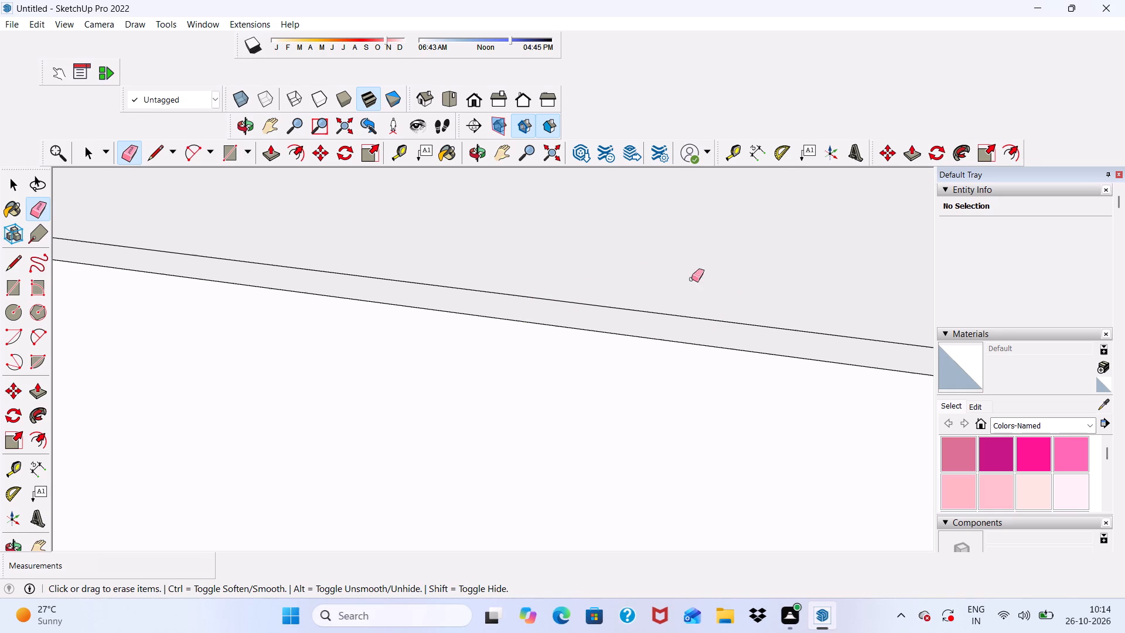
Push/Pull the wall-top strip around the roof face up by 2' to form a parapet.
{"action": "scroll", "coordinate": [562, 301], "scroll_direction": "down", "scroll_amount": 14}
{"action": "middle_click_drag", "start_coordinate": [610, 329], "coordinate": [671, 374]}
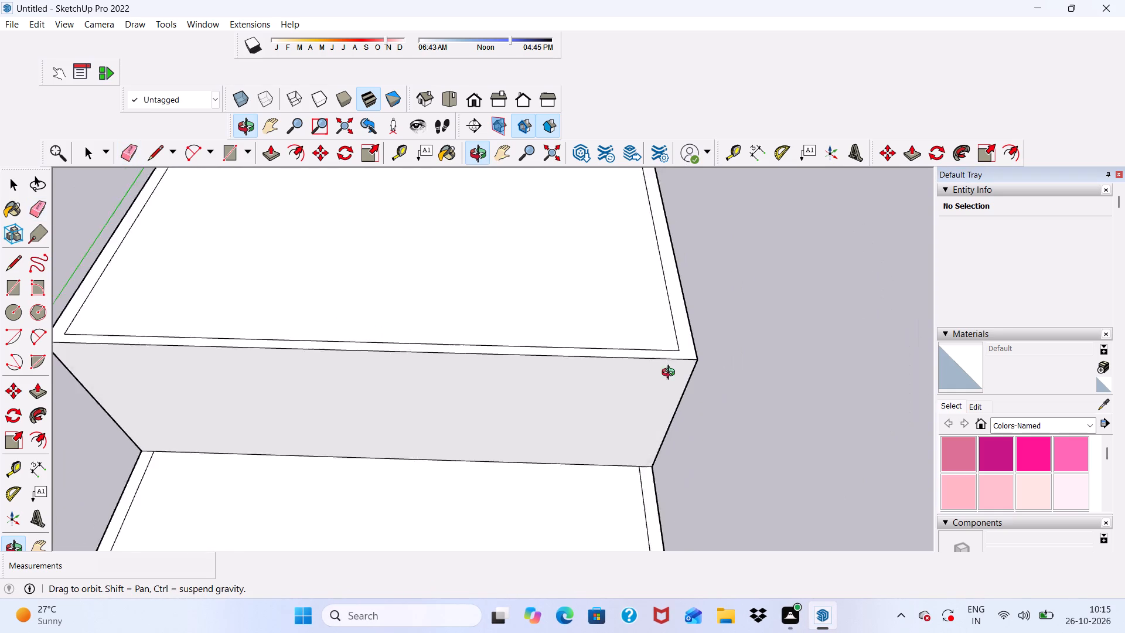
{"action": "middle_click_drag", "start_coordinate": [671, 374], "coordinate": [678, 374]}
{"action": "scroll", "coordinate": [451, 377], "scroll_direction": "down", "scroll_amount": 6}
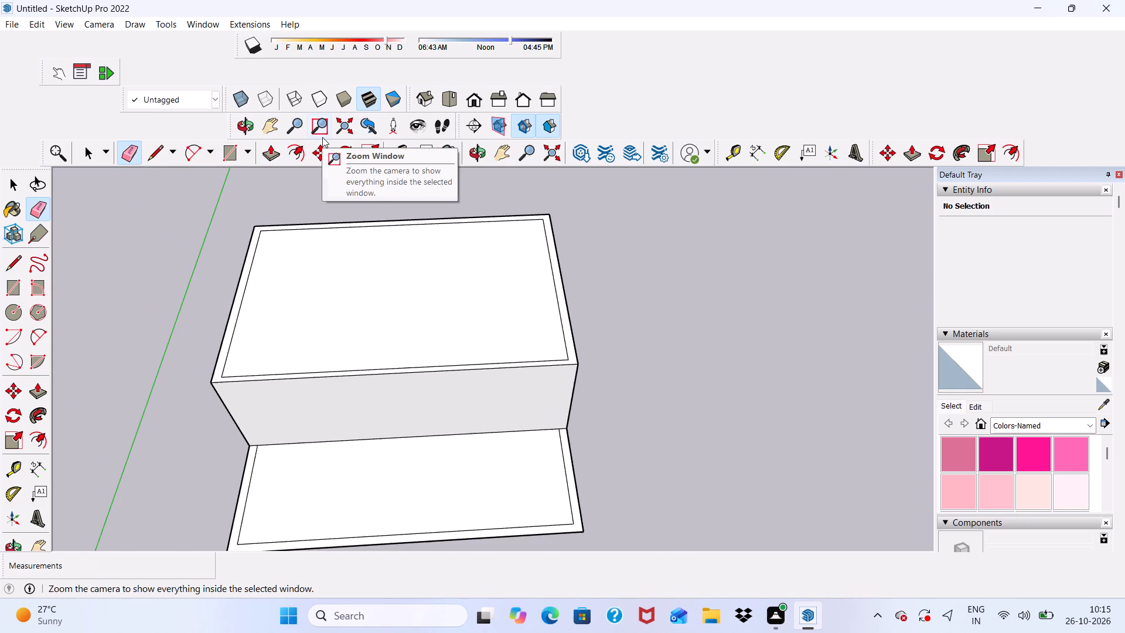
{"action": "key", "text": "space"}
{"action": "scroll", "coordinate": [379, 268], "scroll_direction": "down", "scroll_amount": 4}
{"action": "scroll", "coordinate": [381, 314], "scroll_direction": "up", "scroll_amount": 6}
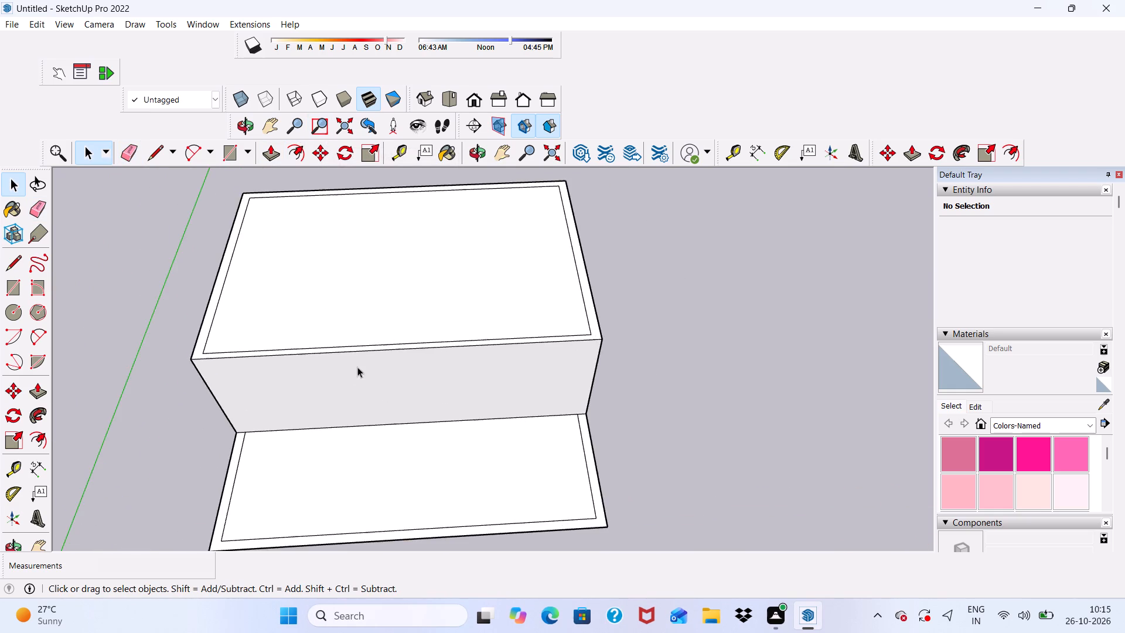
{"action": "middle_click_drag", "start_coordinate": [330, 373], "coordinate": [323, 281]}
{"action": "scroll", "coordinate": [330, 373], "scroll_direction": "up", "scroll_amount": 3}
{"action": "scroll", "coordinate": [330, 373], "scroll_direction": "down", "scroll_amount": 1}
{"action": "middle_click_drag", "start_coordinate": [313, 329], "coordinate": [296, 445]}
{"action": "scroll", "coordinate": [294, 445], "scroll_direction": "up", "scroll_amount": 1}
{"action": "scroll", "coordinate": [88, 305], "scroll_direction": "up", "scroll_amount": 5}
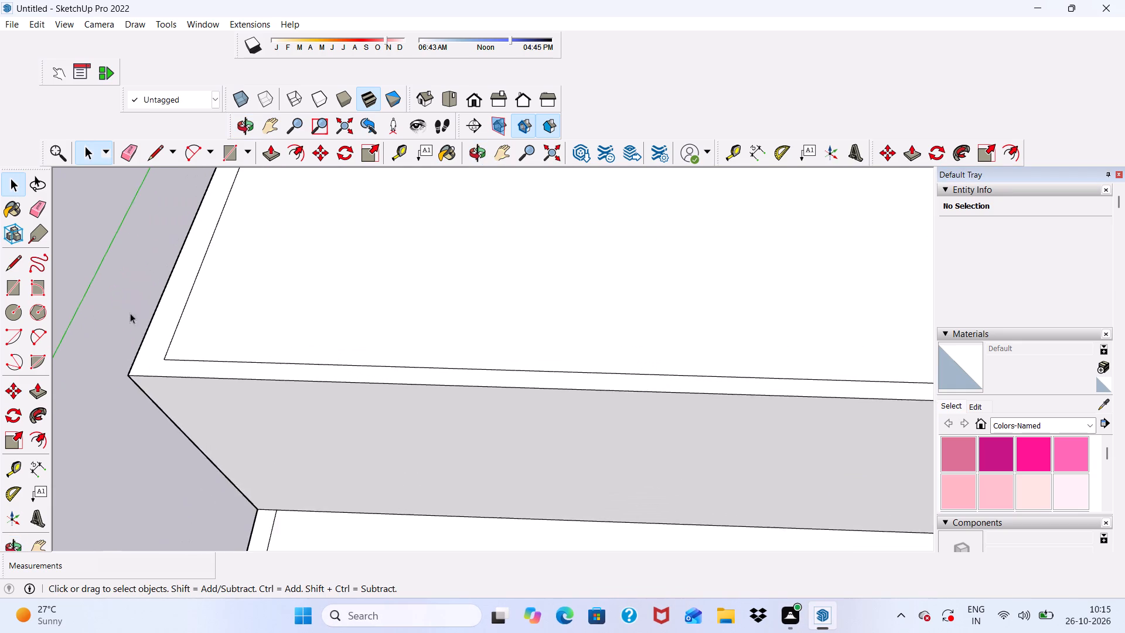
{"action": "scroll", "coordinate": [130, 313], "scroll_direction": "up", "scroll_amount": 11}
{"action": "left_click", "coordinate": [158, 366]}
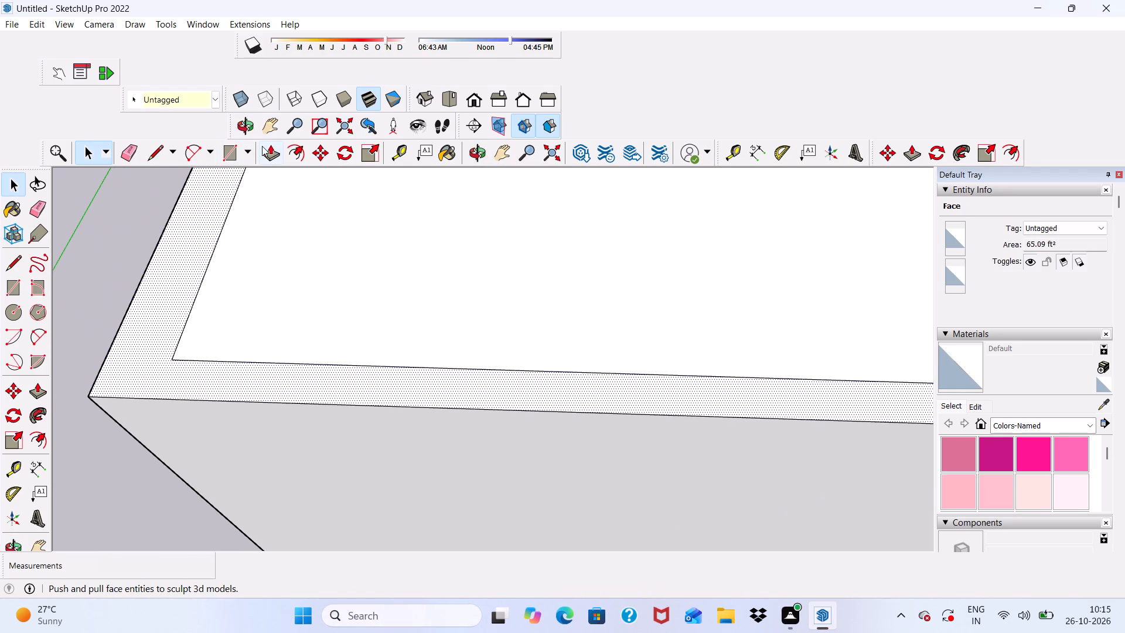
{"action": "left_click", "coordinate": [266, 144]}
{"action": "left_click", "coordinate": [211, 379]}
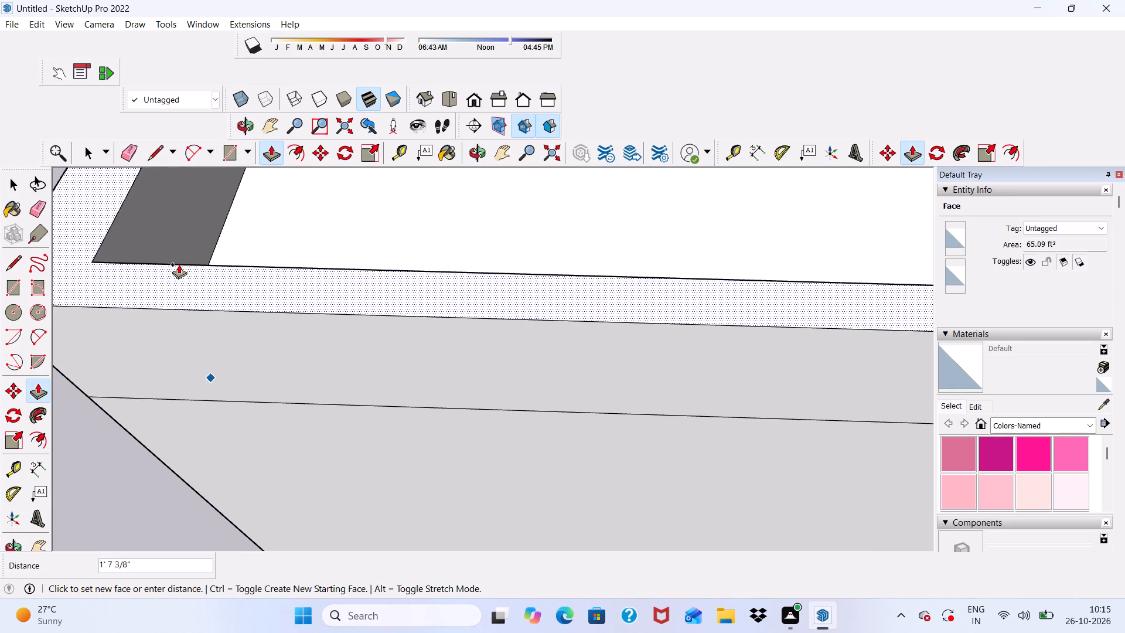
{"action": "type", "text": "2'"}
{"action": "key", "text": "Return"}
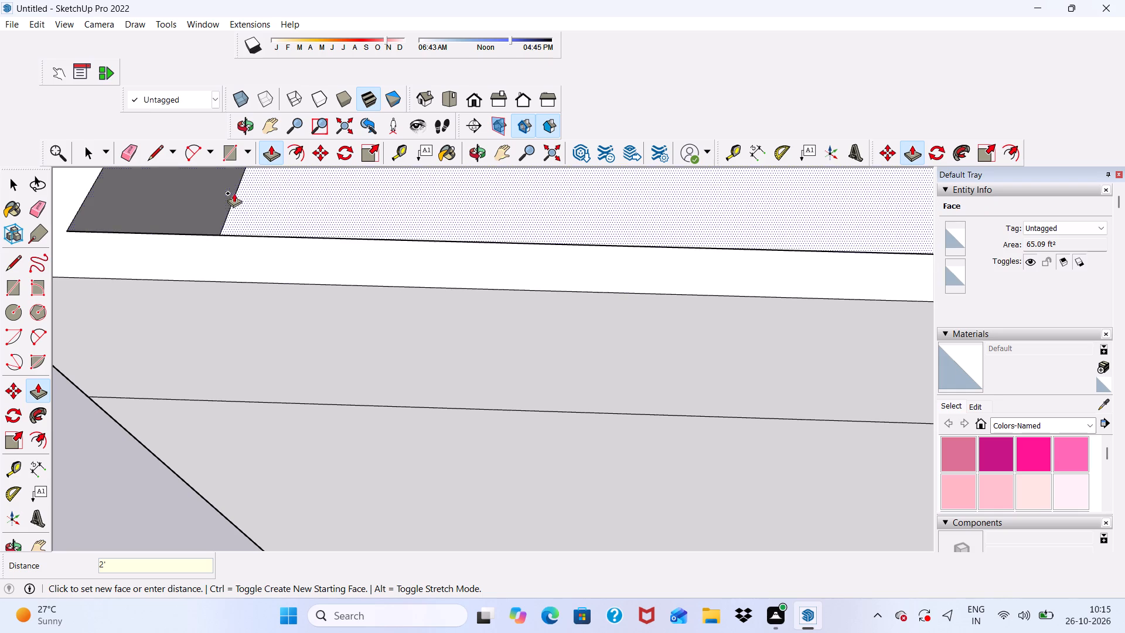
Draw a rectangle 30' by about 5 1/2" on the partition wall's outer face, directly above the seam at the parapet's base.
{"action": "left_click", "coordinate": [230, 142]}
{"action": "scroll", "coordinate": [267, 429], "scroll_direction": "down", "scroll_amount": 11}
{"action": "middle_click_drag", "start_coordinate": [213, 392], "coordinate": [210, 204]}
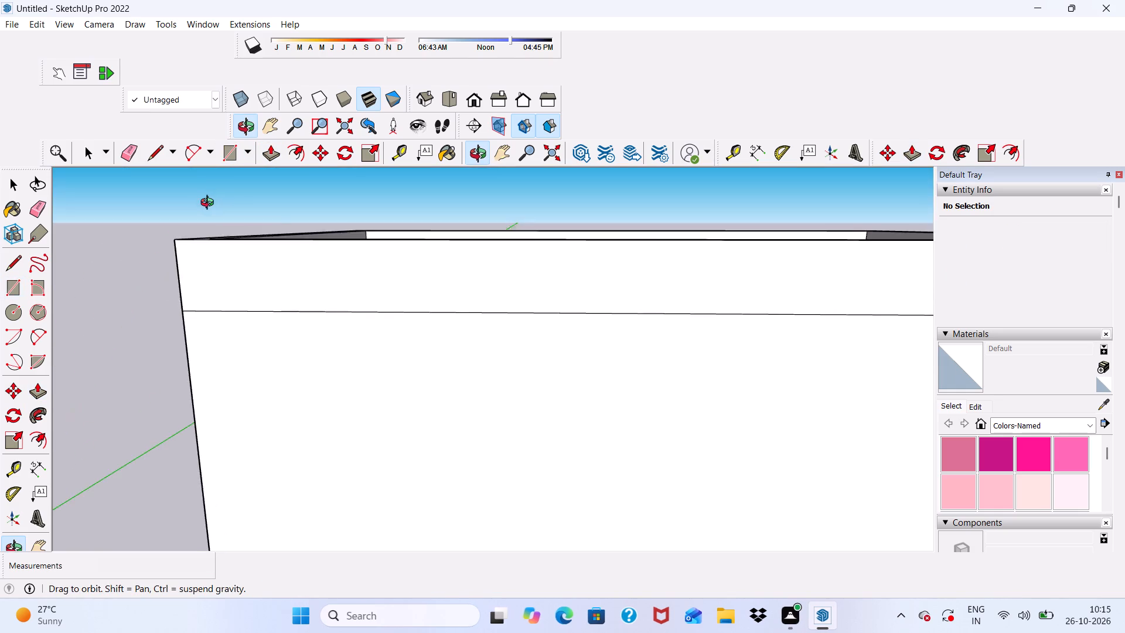
{"action": "middle_click_drag", "start_coordinate": [210, 204], "coordinate": [207, 212]}
{"action": "scroll", "coordinate": [190, 233], "scroll_direction": "up", "scroll_amount": 6}
{"action": "scroll", "coordinate": [172, 425], "scroll_direction": "up", "scroll_amount": 5}
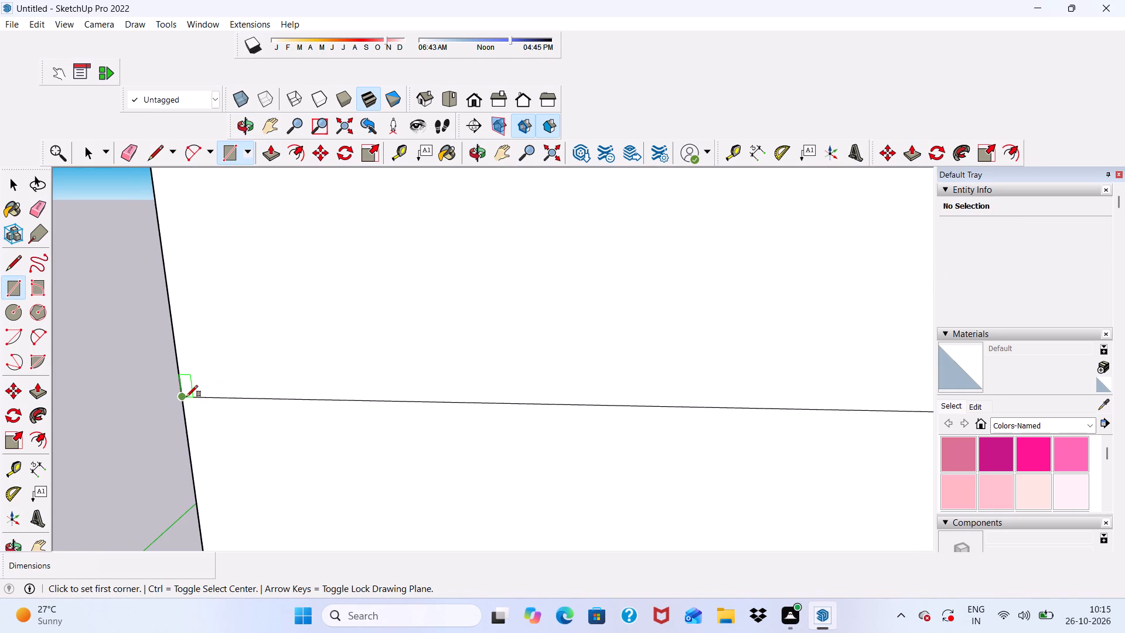
{"action": "left_click", "coordinate": [183, 397]}
{"action": "scroll", "coordinate": [151, 326], "scroll_direction": "down", "scroll_amount": 17}
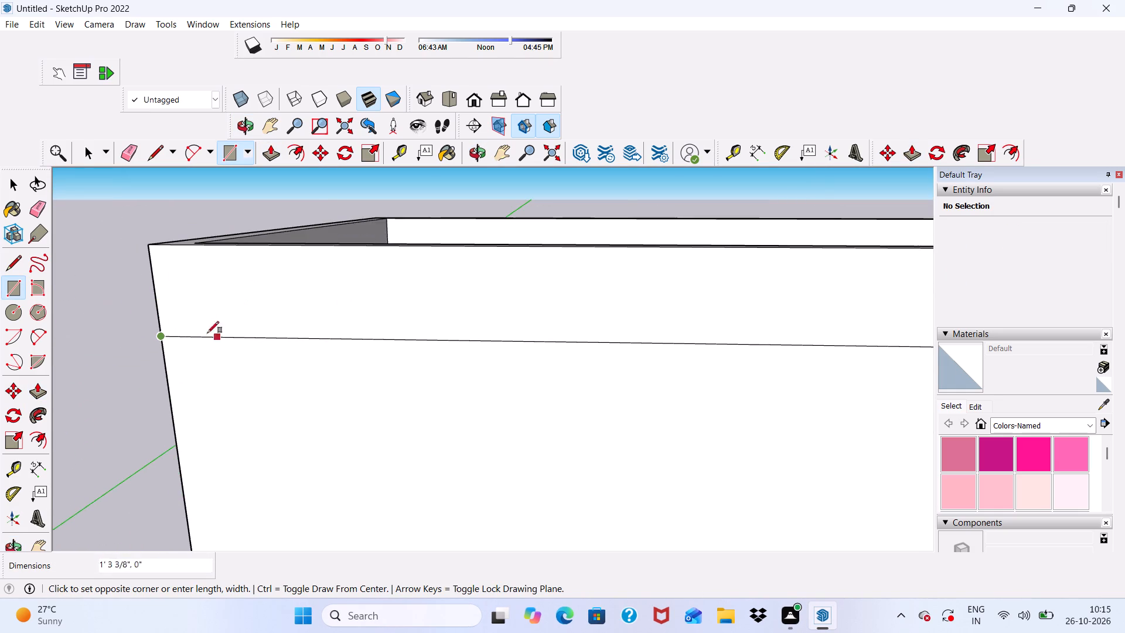
{"action": "scroll", "coordinate": [194, 324], "scroll_direction": "down", "scroll_amount": 6}
{"action": "scroll", "coordinate": [214, 329], "scroll_direction": "up", "scroll_amount": 2}
{"action": "scroll", "coordinate": [216, 330], "scroll_direction": "down", "scroll_amount": 5}
{"action": "scroll", "coordinate": [789, 330], "scroll_direction": "up", "scroll_amount": 6}
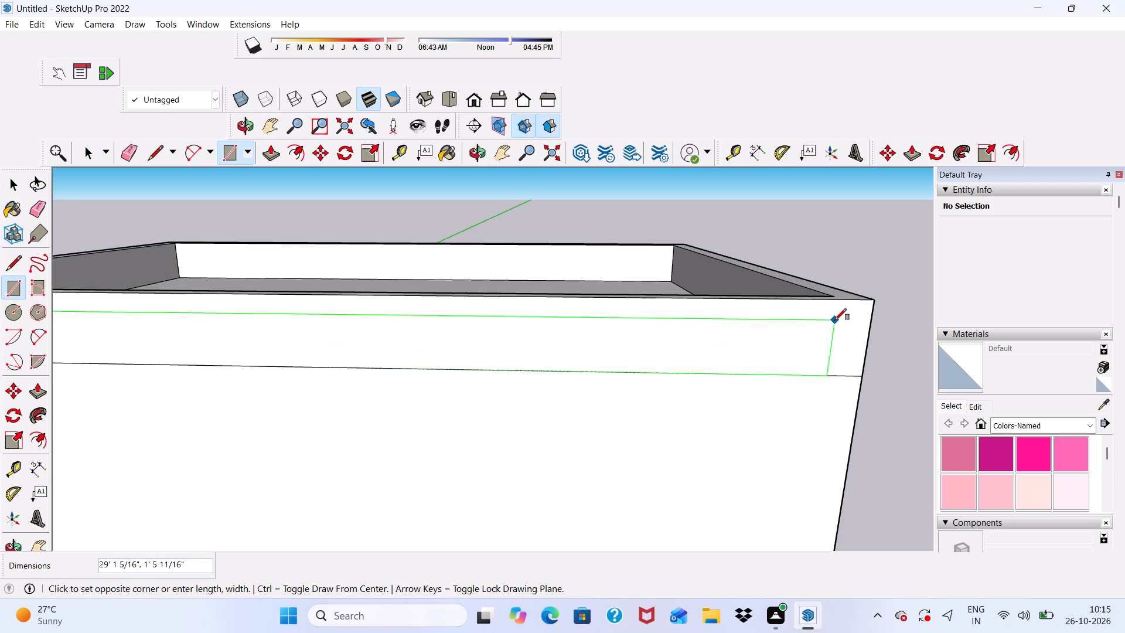
{"action": "scroll", "coordinate": [882, 333], "scroll_direction": "up", "scroll_amount": 4}
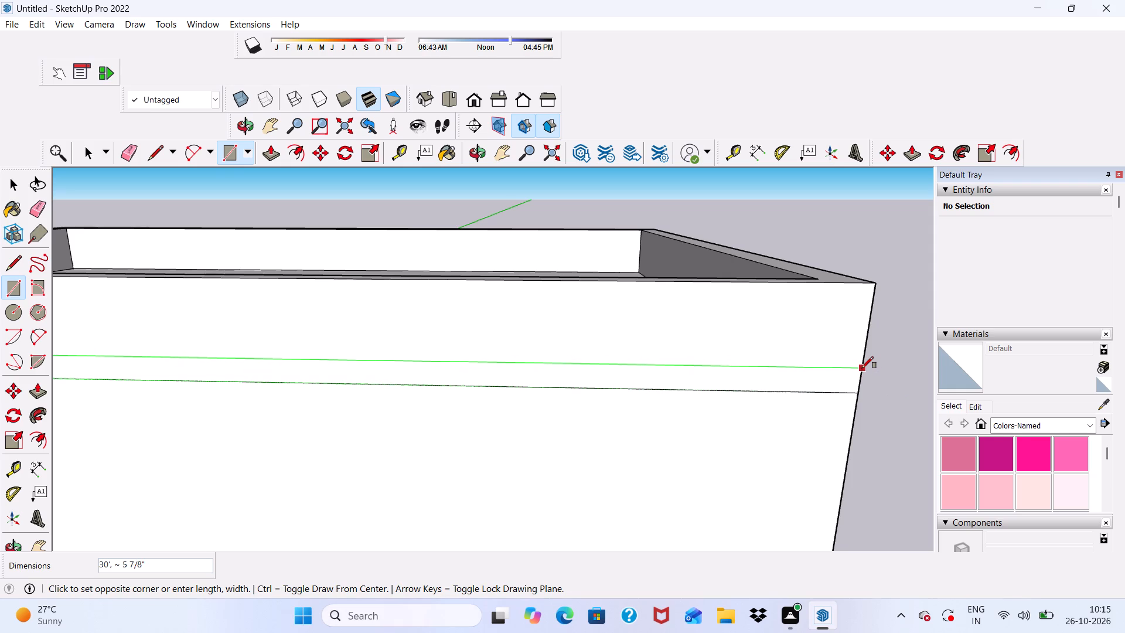
{"action": "left_click", "coordinate": [862, 369]}
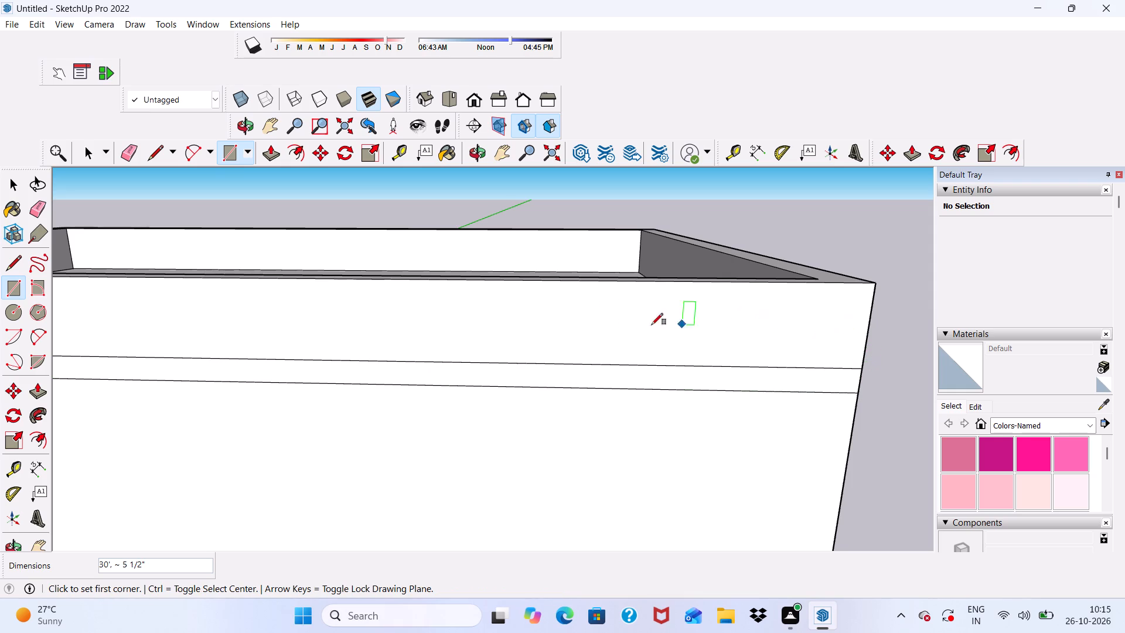
Push/Pull the narrow strip at the parapet's base outward 1' over the smaller room to form a projecting ledge.
{"action": "key", "text": "space"}
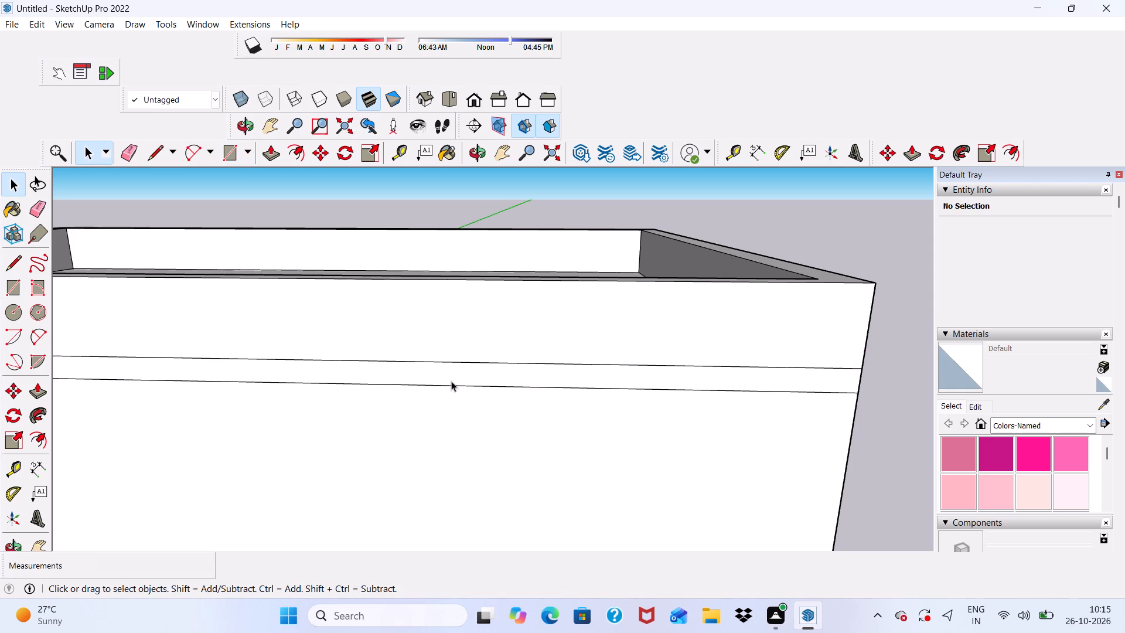
{"action": "scroll", "coordinate": [369, 399], "scroll_direction": "up", "scroll_amount": 5}
{"action": "left_click", "coordinate": [356, 352]}
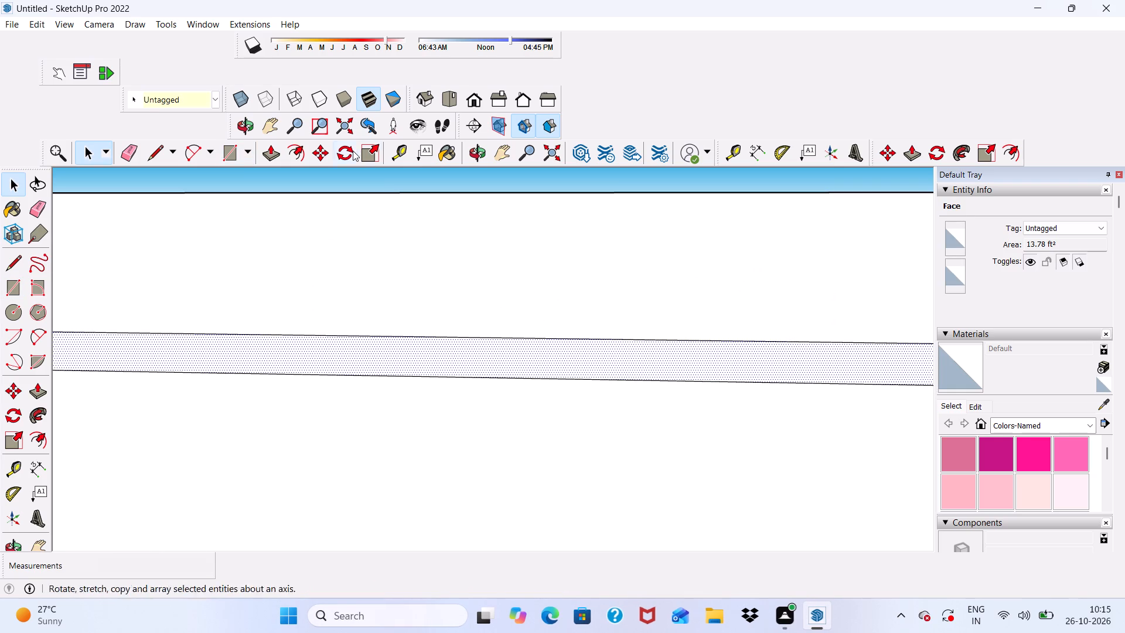
{"action": "left_click", "coordinate": [268, 154]}
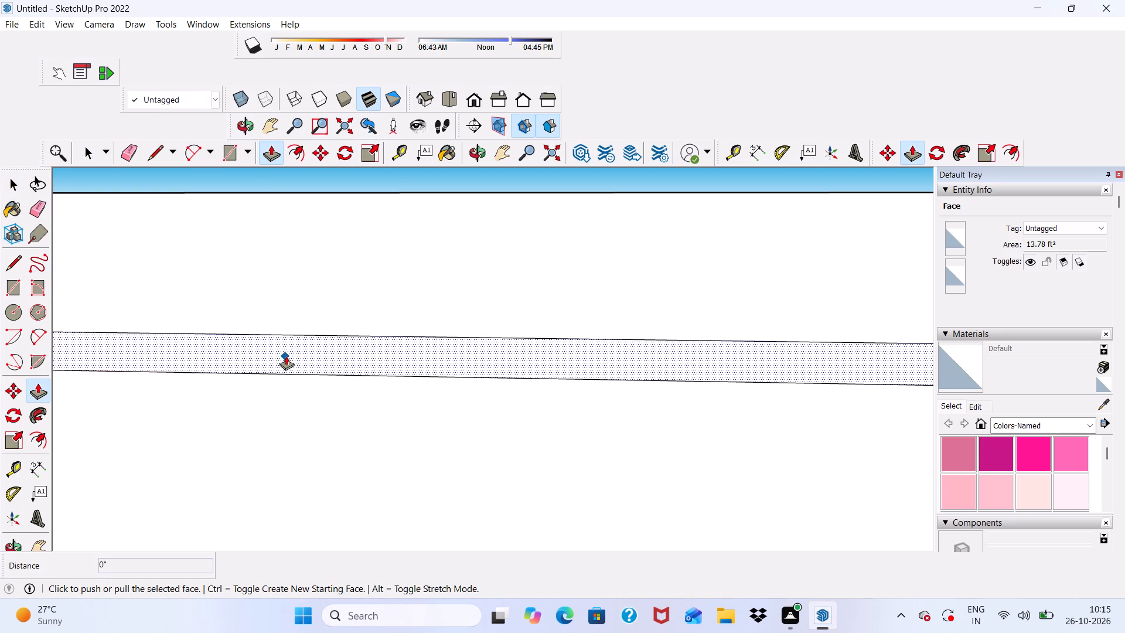
{"action": "left_click", "coordinate": [290, 345]}
{"action": "scroll", "coordinate": [282, 366], "scroll_direction": "down", "scroll_amount": 11}
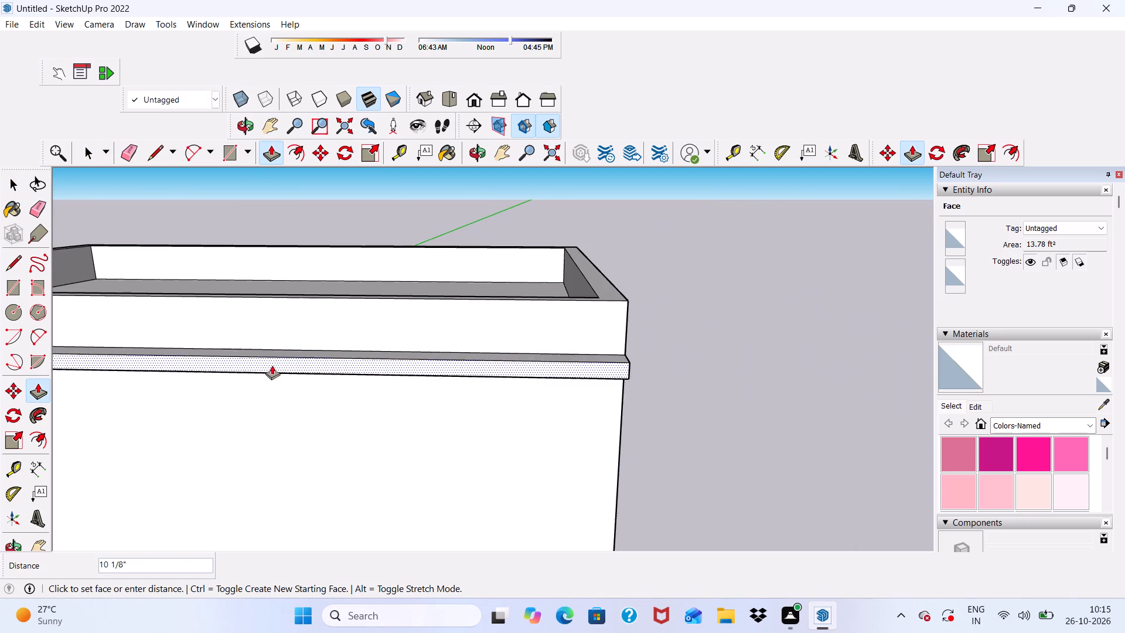
{"action": "scroll", "coordinate": [263, 393], "scroll_direction": "down", "scroll_amount": 3}
{"action": "middle_click_drag", "start_coordinate": [285, 406], "coordinate": [162, 470]}
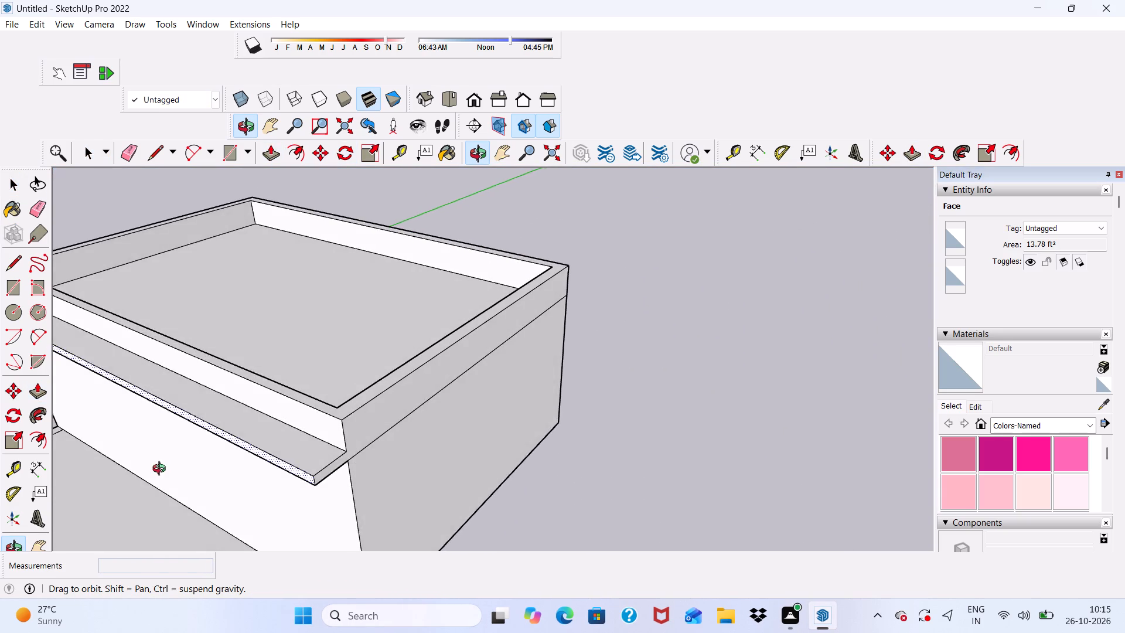
{"action": "middle_click_drag", "start_coordinate": [162, 470], "coordinate": [159, 470]}
{"action": "scroll", "coordinate": [158, 449], "scroll_direction": "up", "scroll_amount": 5}
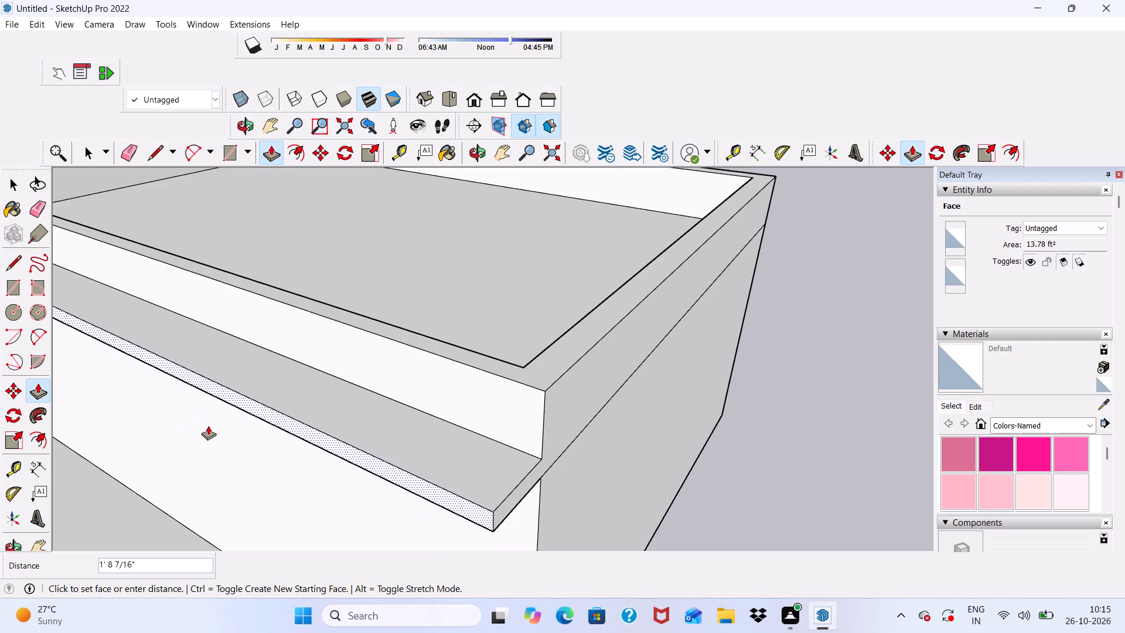
{"action": "scroll", "coordinate": [192, 355], "scroll_direction": "down", "scroll_amount": 14}
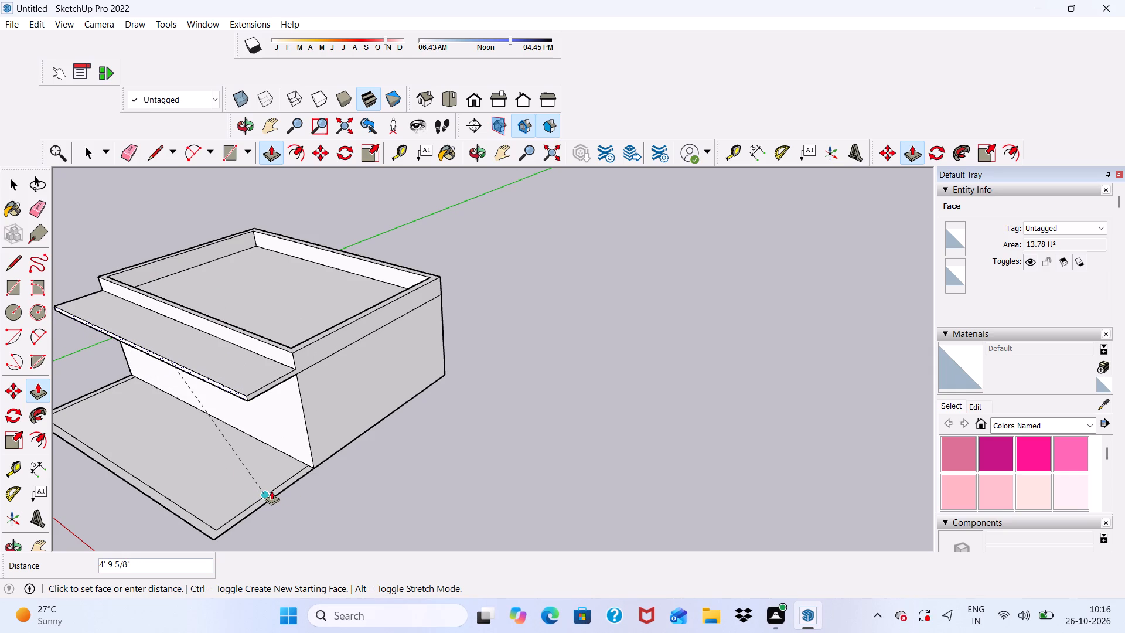
{"action": "type", "text": "1'"}
{"action": "key", "text": "Return"}
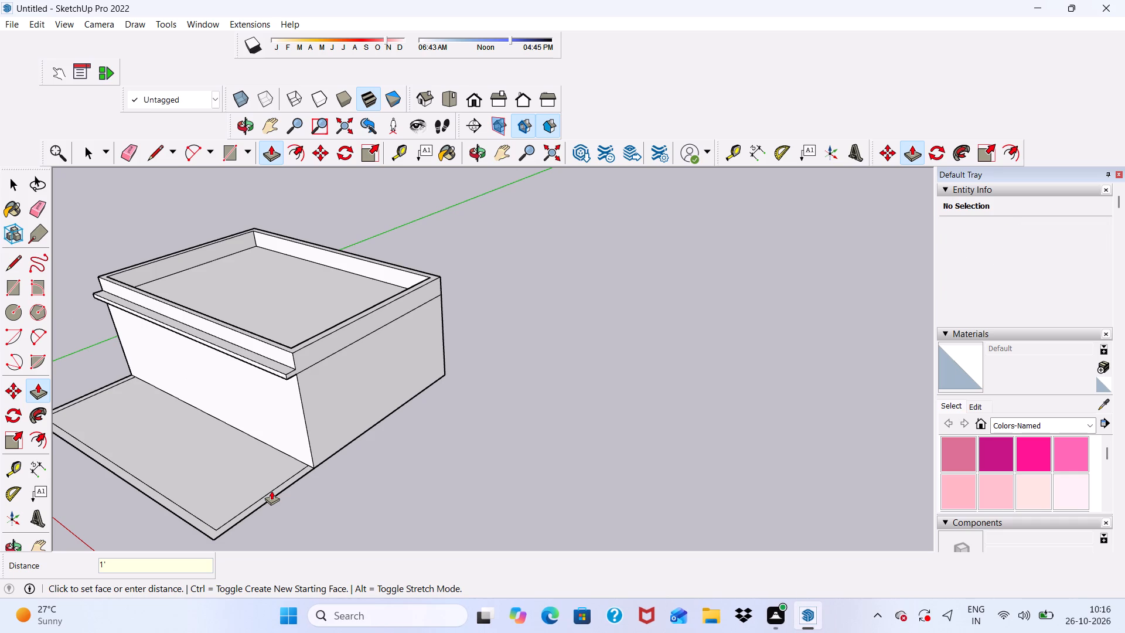
Undo the 1' ledge extrusion and Push/Pull the narrow strip at the parapet's base outward 4' over the smaller room.
{"action": "key", "text": "ctrl+z"}
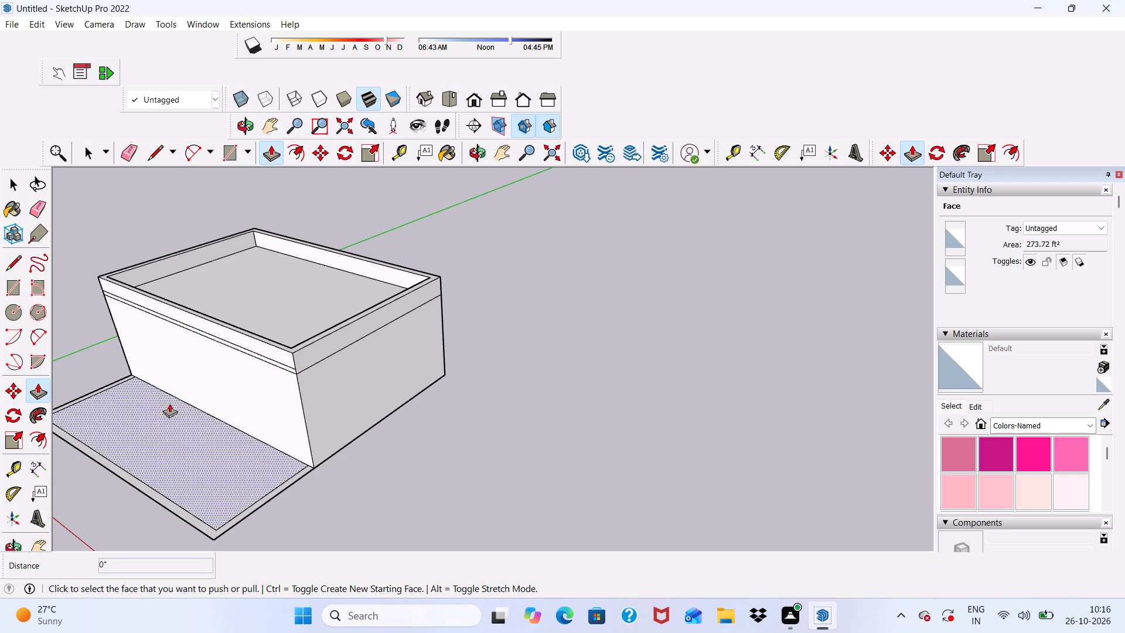
{"action": "scroll", "coordinate": [259, 345], "scroll_direction": "up", "scroll_amount": 6}
{"action": "scroll", "coordinate": [342, 345], "scroll_direction": "up", "scroll_amount": 7}
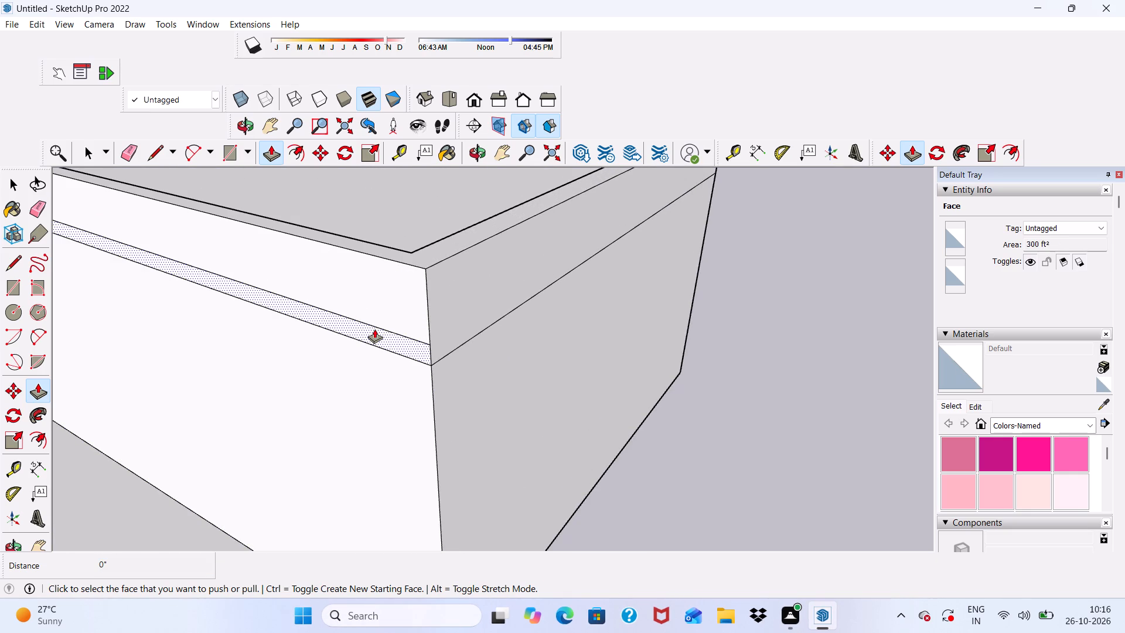
{"action": "left_click", "coordinate": [374, 329]}
{"action": "scroll", "coordinate": [291, 383], "scroll_direction": "down", "scroll_amount": 20}
{"action": "scroll", "coordinate": [291, 383], "scroll_direction": "down", "scroll_amount": 1}
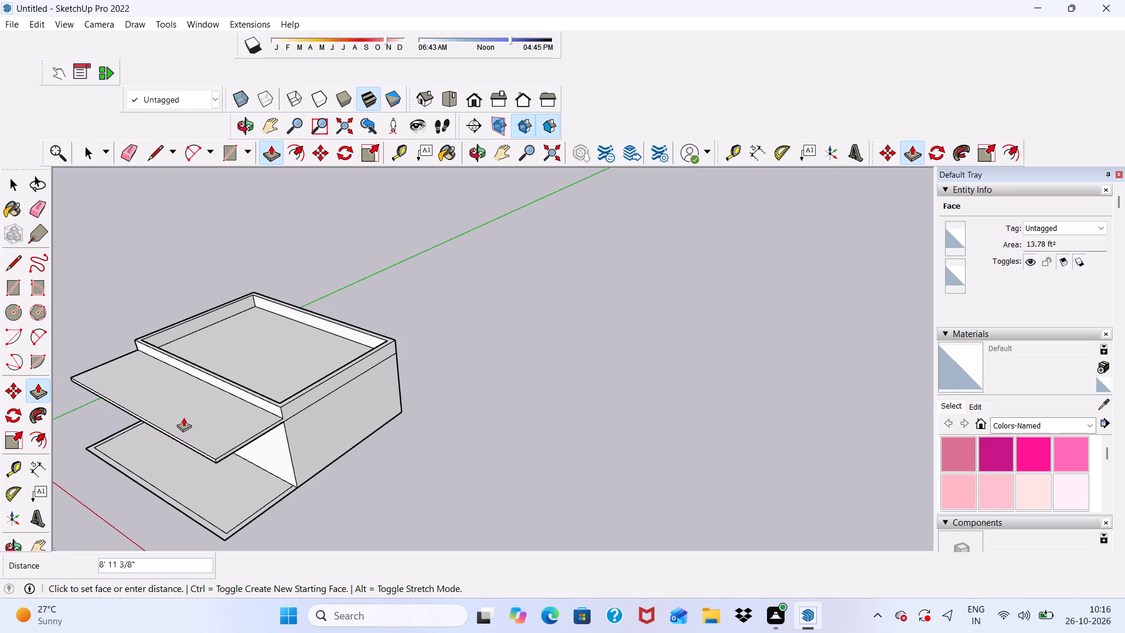
{"action": "type", "text": "4'"}
{"action": "key", "text": "Return"}
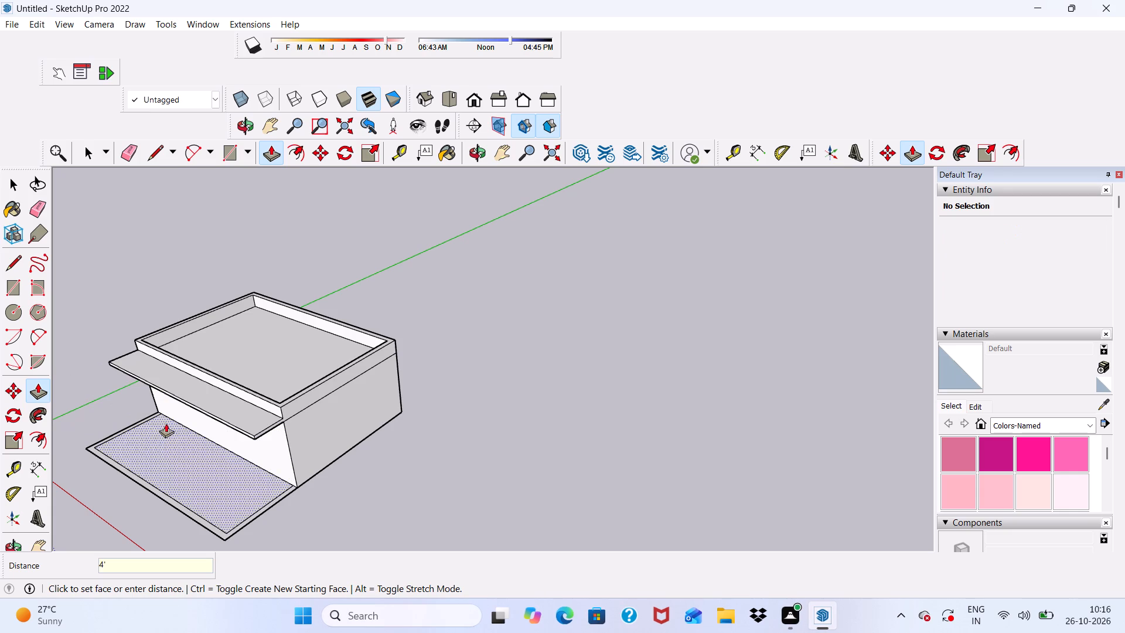
{"action": "key", "text": "space"}
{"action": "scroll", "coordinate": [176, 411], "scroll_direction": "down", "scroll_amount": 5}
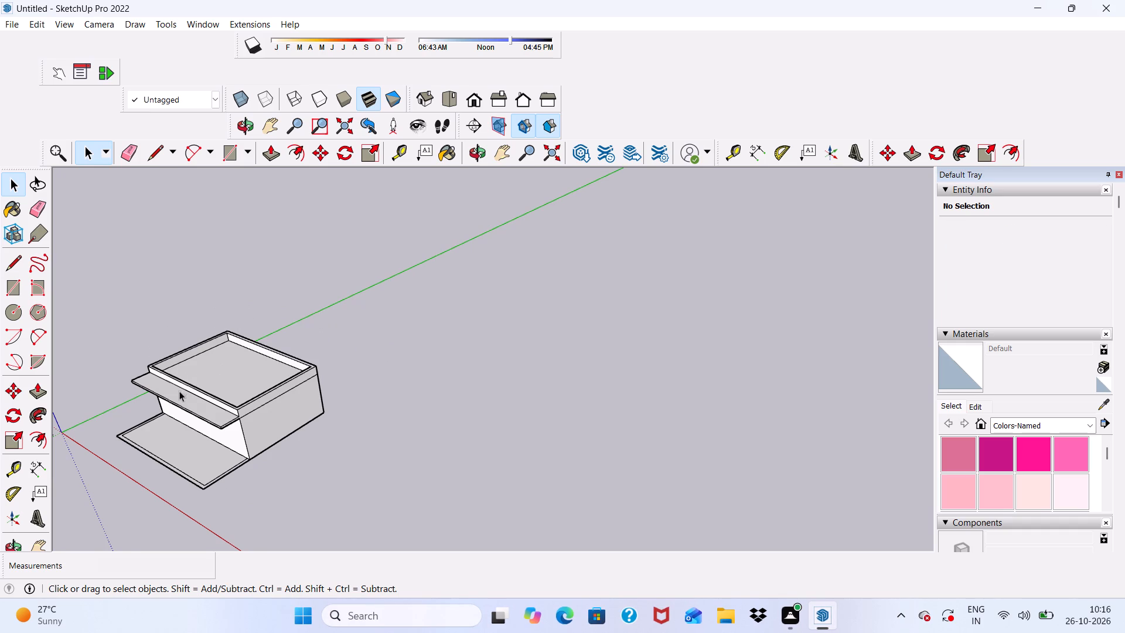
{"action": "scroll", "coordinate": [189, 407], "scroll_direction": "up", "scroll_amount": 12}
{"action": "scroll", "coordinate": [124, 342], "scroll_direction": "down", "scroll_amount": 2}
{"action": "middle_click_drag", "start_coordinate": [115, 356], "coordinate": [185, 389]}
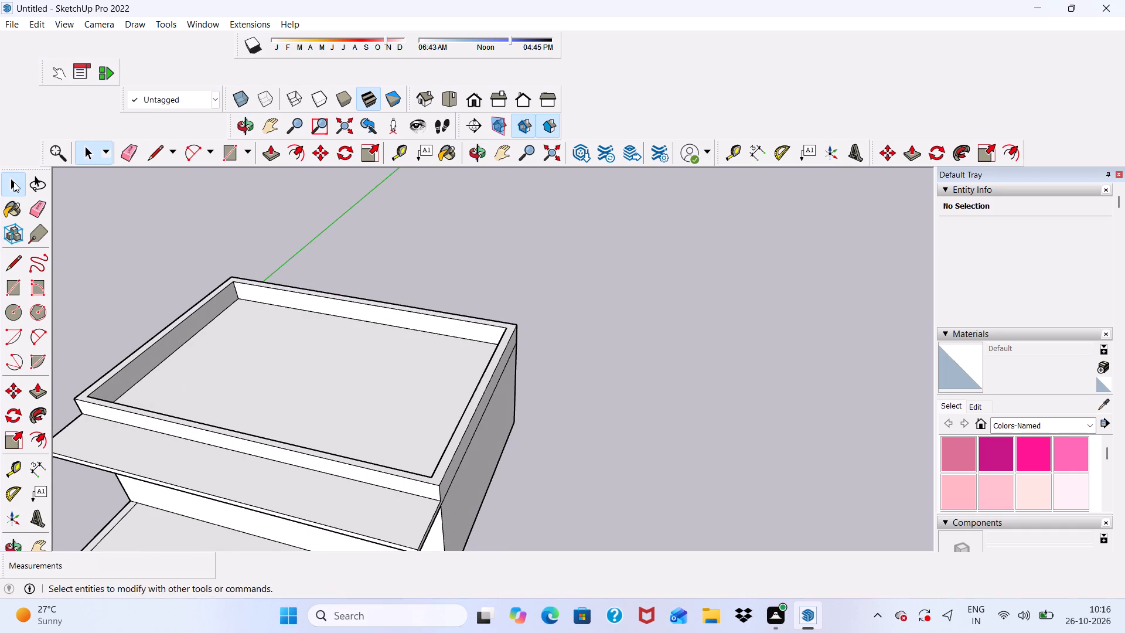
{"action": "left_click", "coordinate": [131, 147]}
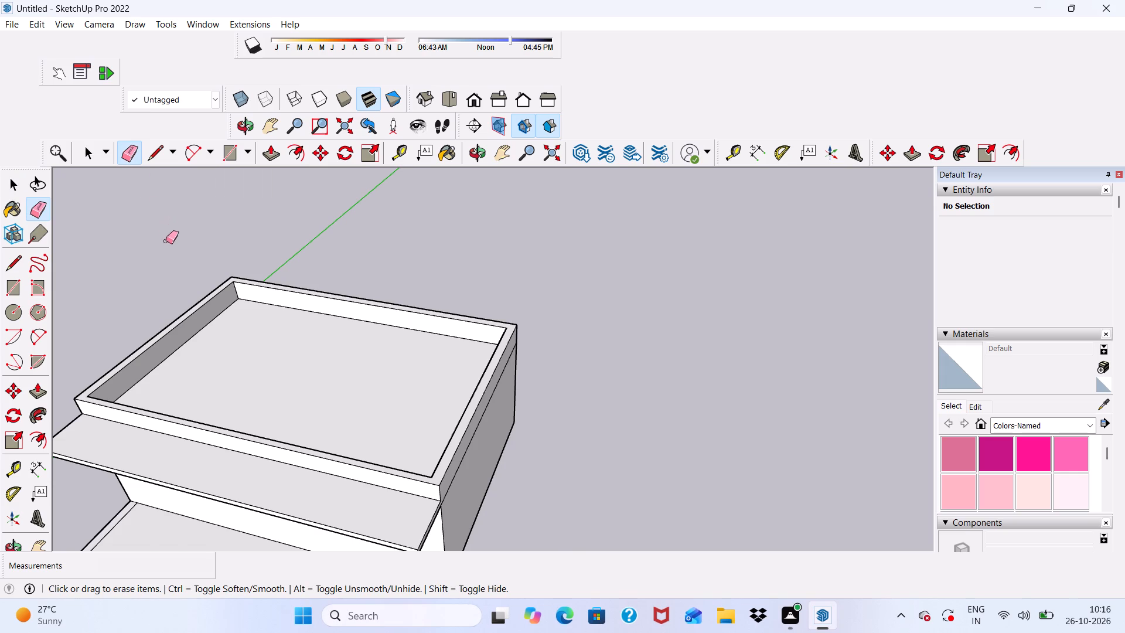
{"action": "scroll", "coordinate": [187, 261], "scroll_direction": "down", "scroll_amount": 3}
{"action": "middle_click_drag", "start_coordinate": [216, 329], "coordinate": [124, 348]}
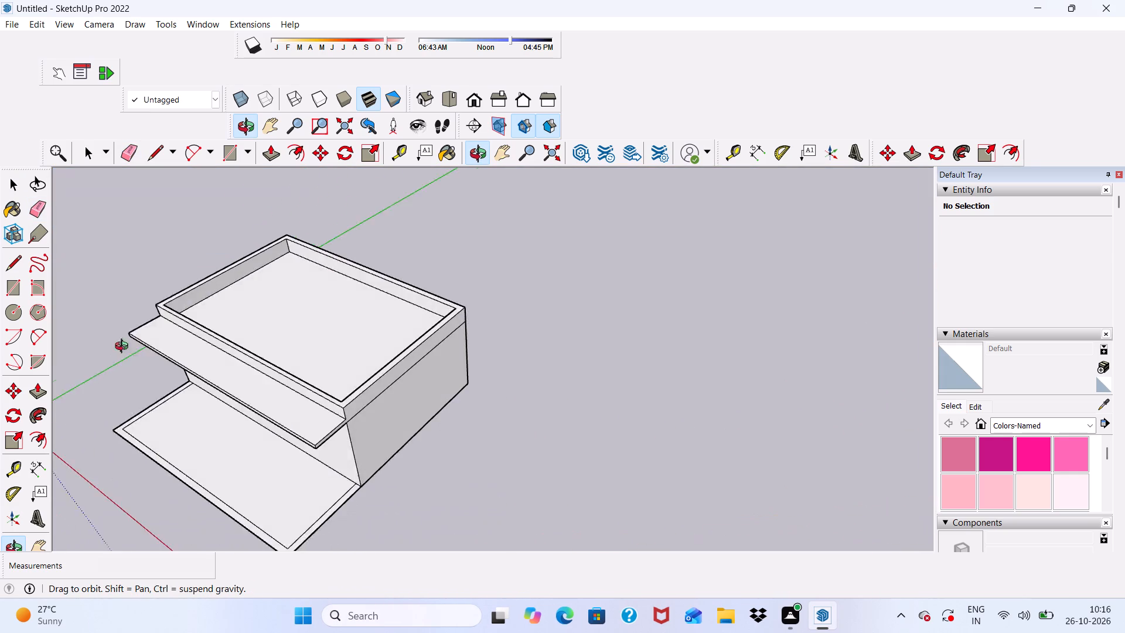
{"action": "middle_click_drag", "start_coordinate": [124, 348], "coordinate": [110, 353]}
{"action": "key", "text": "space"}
Push/Pull the parapet's top face down about 1' 6 1/2" to the level of the ledge's top surface.
{"action": "scroll", "coordinate": [196, 327], "scroll_direction": "up", "scroll_amount": 11}
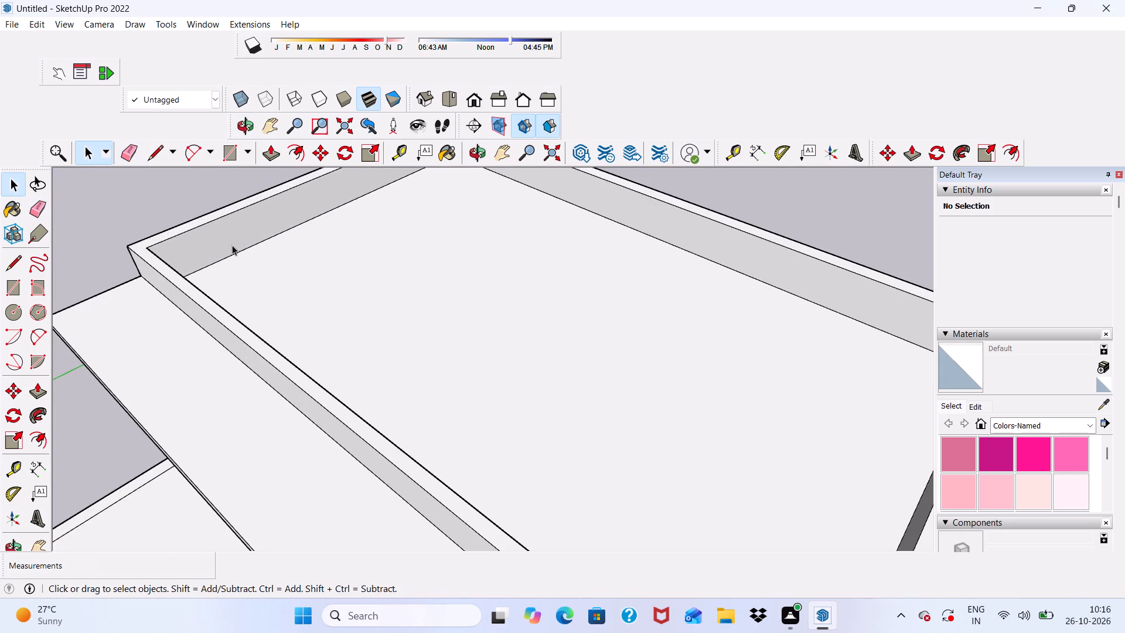
{"action": "scroll", "coordinate": [161, 264], "scroll_direction": "up", "scroll_amount": 11}
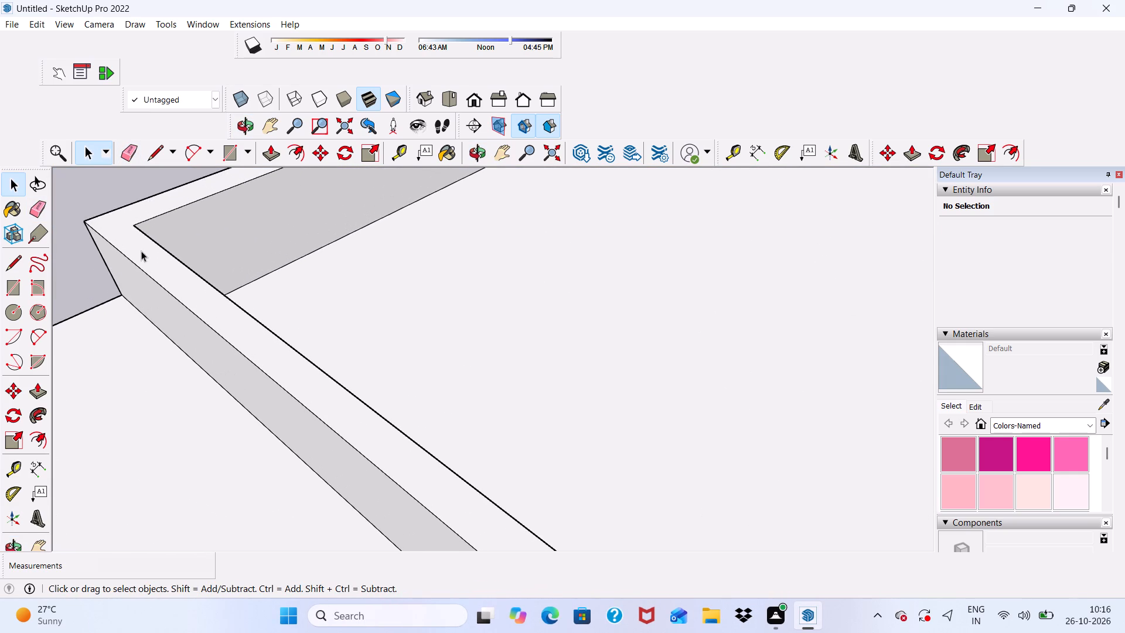
{"action": "left_click", "coordinate": [141, 249]}
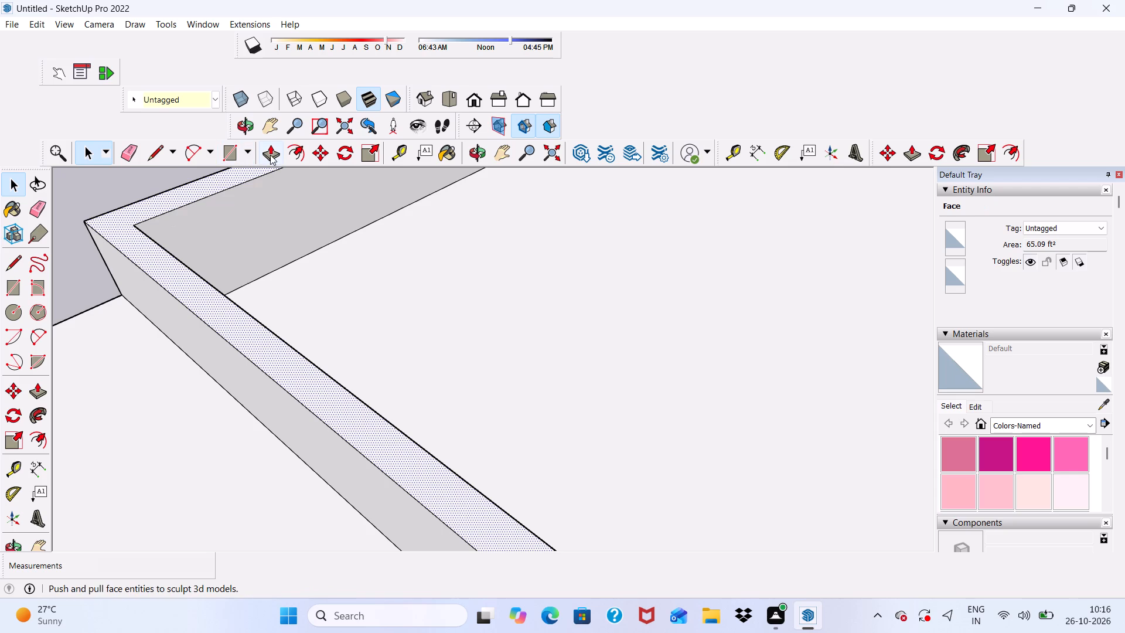
{"action": "left_click", "coordinate": [270, 155]}
{"action": "left_click", "coordinate": [187, 281]}
{"action": "left_click", "coordinate": [139, 347]}
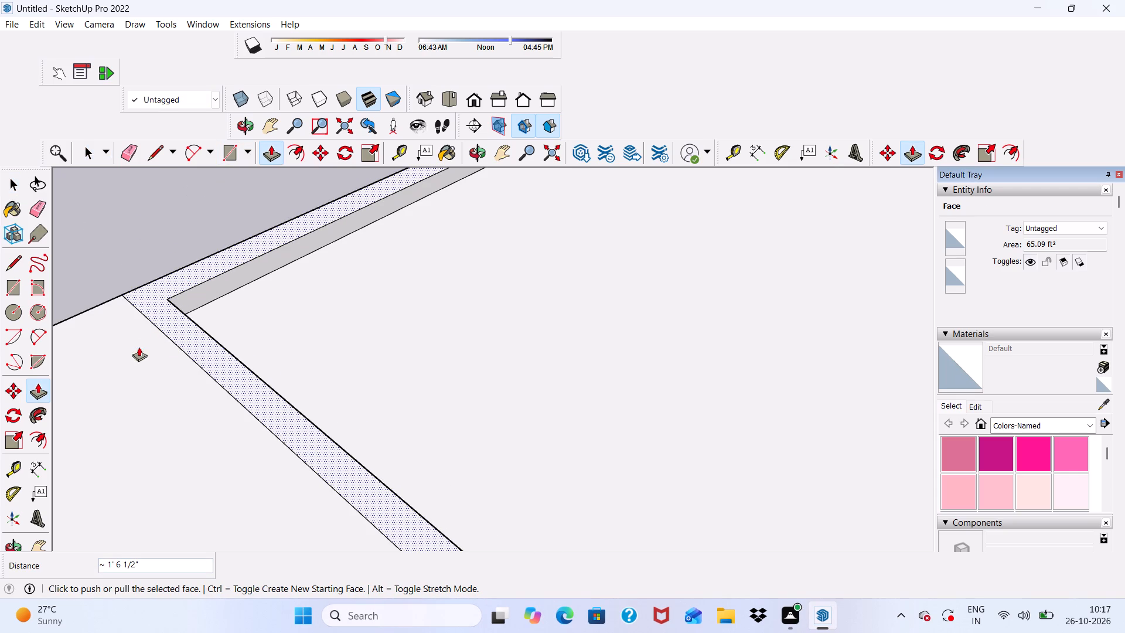
Push/Pull the recessed roof face up about 5 1/2", flush with the surrounding rim.
{"action": "scroll", "coordinate": [146, 290], "scroll_direction": "down", "scroll_amount": 13}
{"action": "middle_click_drag", "start_coordinate": [236, 327], "coordinate": [173, 257]}
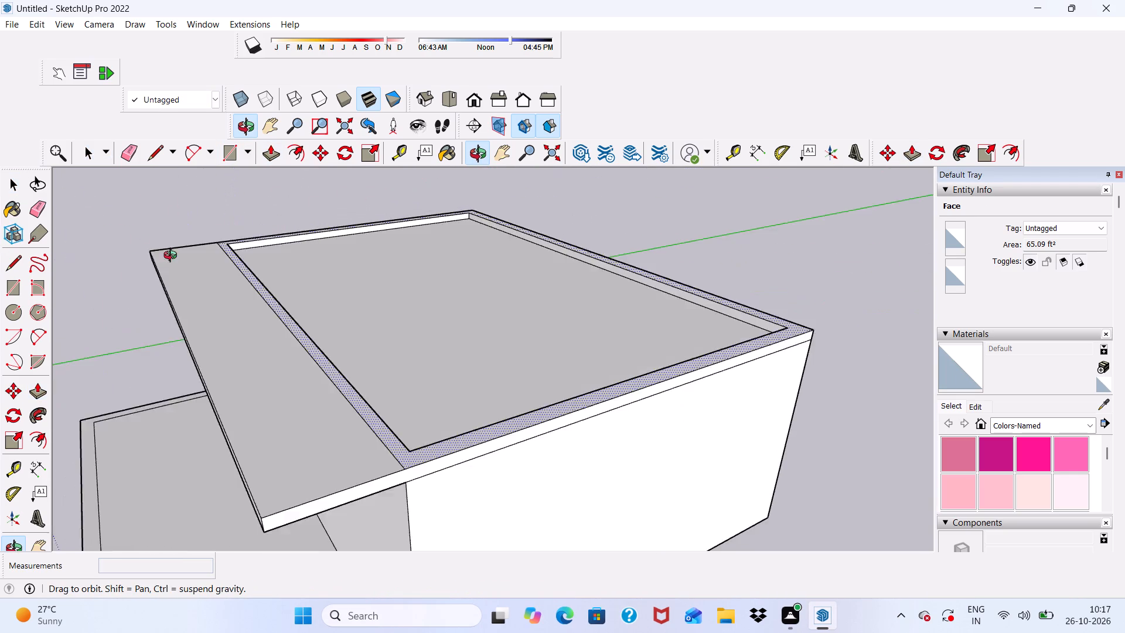
{"action": "middle_click_drag", "start_coordinate": [173, 257], "coordinate": [103, 281]}
{"action": "key", "text": "space"}
{"action": "scroll", "coordinate": [452, 352], "scroll_direction": "up", "scroll_amount": 2}
{"action": "left_click", "coordinate": [438, 336]}
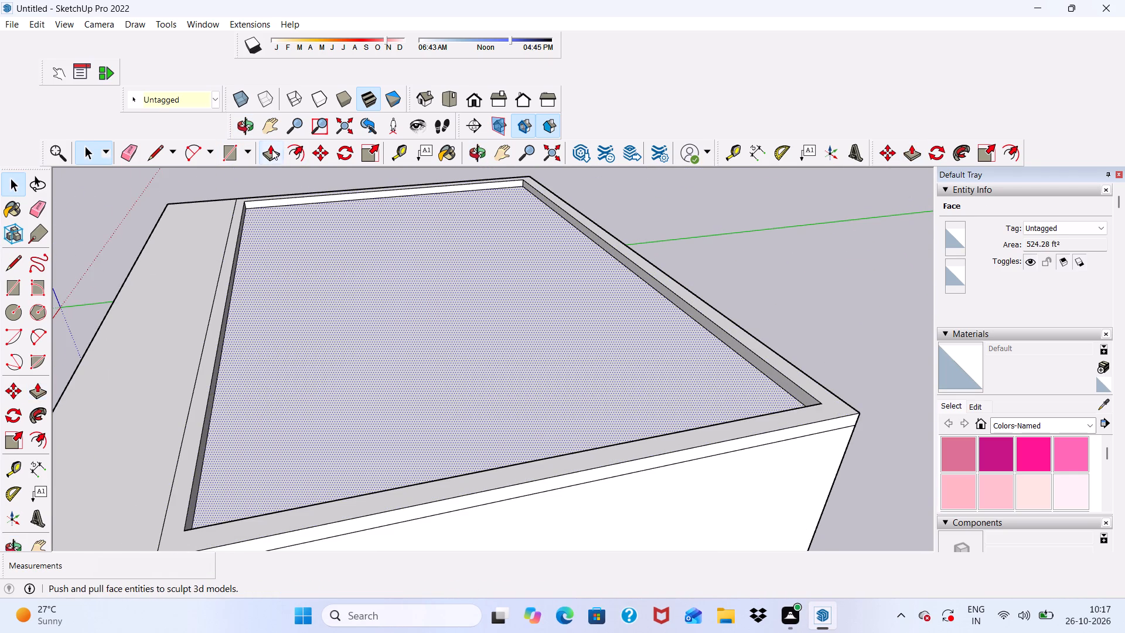
{"action": "left_click_drag", "start_coordinate": [272, 149], "coordinate": [275, 159]}
{"action": "left_click", "coordinate": [333, 307]}
{"action": "left_click", "coordinate": [203, 338]}
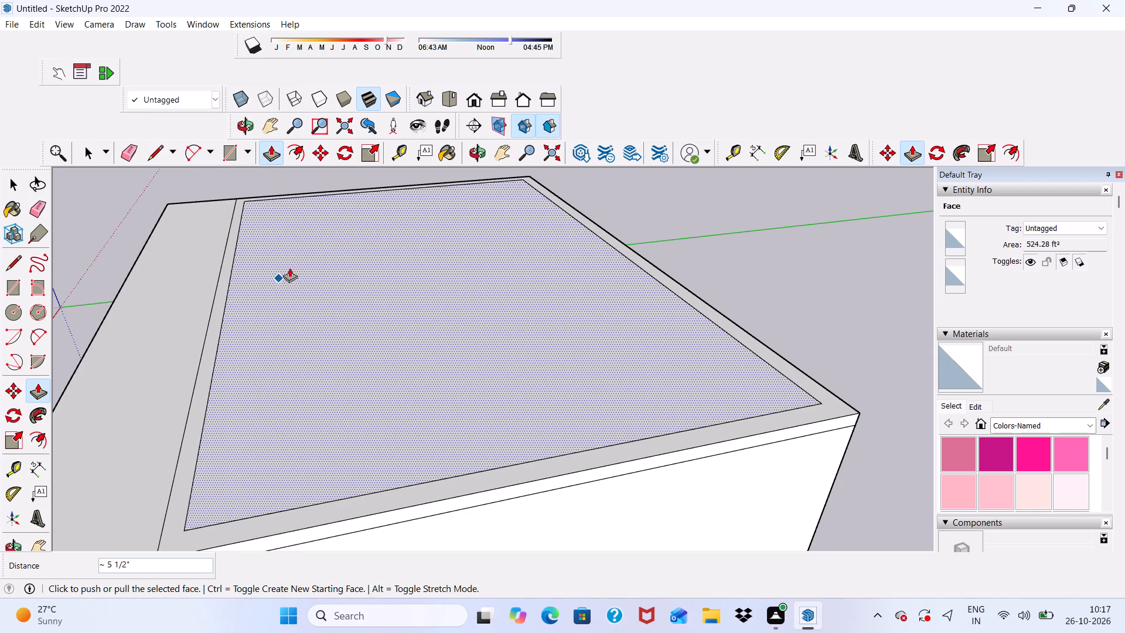
Erase the roof's inner outline along one side wall and the two parallel lines where the roof meets the ledge.
{"action": "scroll", "coordinate": [312, 238], "scroll_direction": "down", "scroll_amount": 8}
{"action": "middle_click_drag", "start_coordinate": [349, 322], "coordinate": [627, 390]}
{"action": "scroll", "coordinate": [359, 353], "scroll_direction": "down", "scroll_amount": 2}
{"action": "middle_click_drag", "start_coordinate": [207, 443], "coordinate": [359, 418]}
{"action": "scroll", "coordinate": [207, 443], "scroll_direction": "down", "scroll_amount": 1}
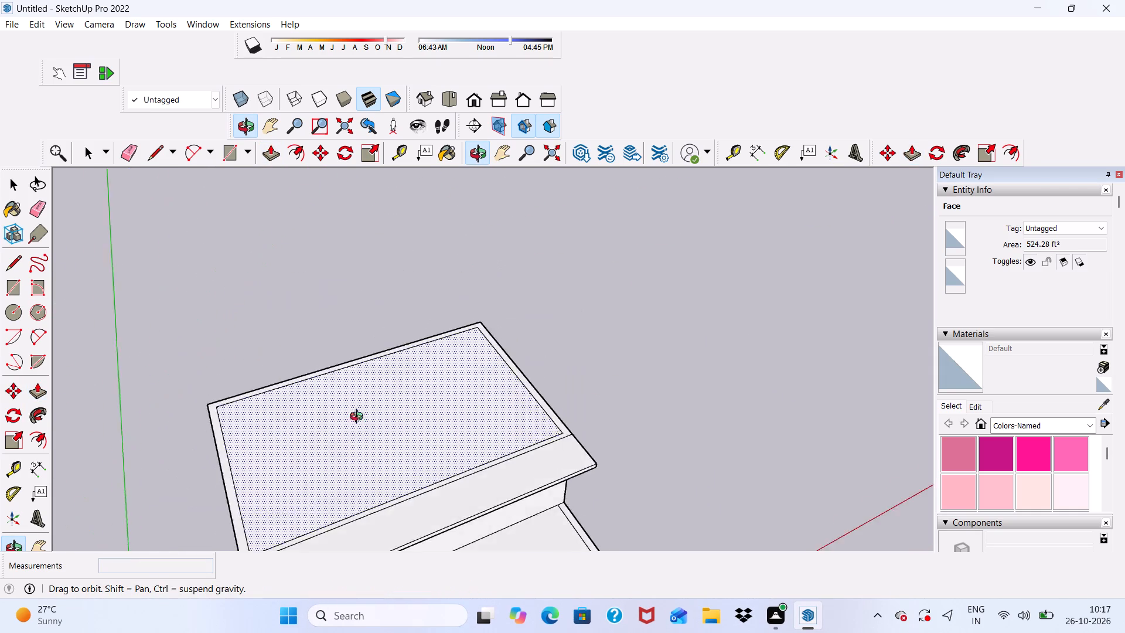
{"action": "middle_click_drag", "start_coordinate": [359, 418], "coordinate": [250, 502]}
{"action": "key", "text": "space"}
{"action": "scroll", "coordinate": [202, 511], "scroll_direction": "up", "scroll_amount": 6}
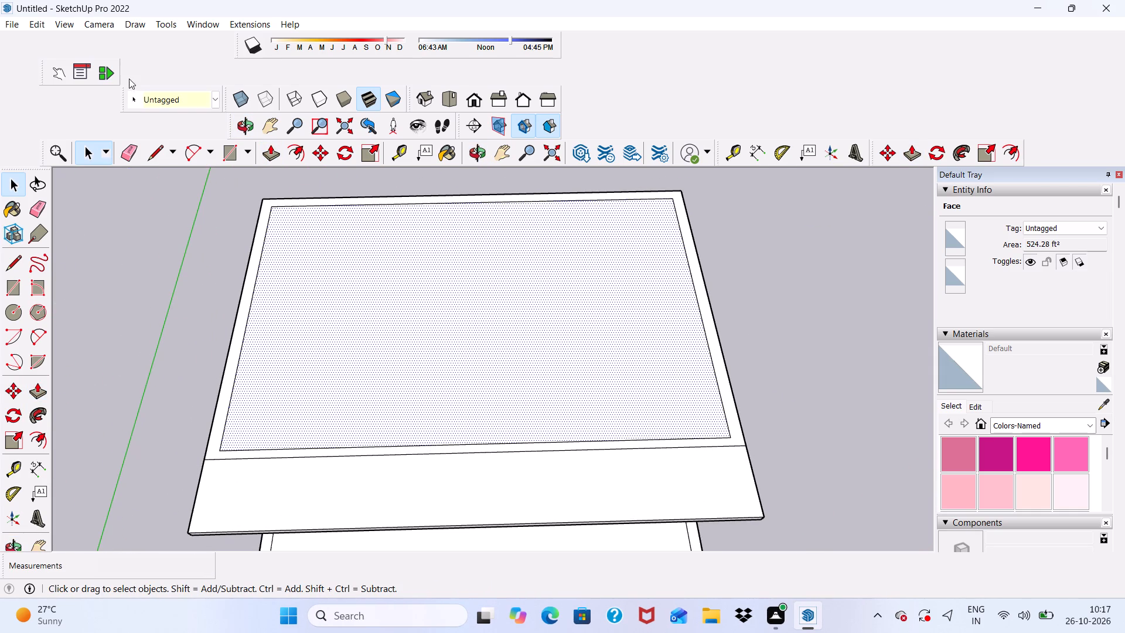
{"action": "left_click_drag", "start_coordinate": [128, 145], "coordinate": [135, 155]}
{"action": "scroll", "coordinate": [278, 331], "scroll_direction": "up", "scroll_amount": 8}
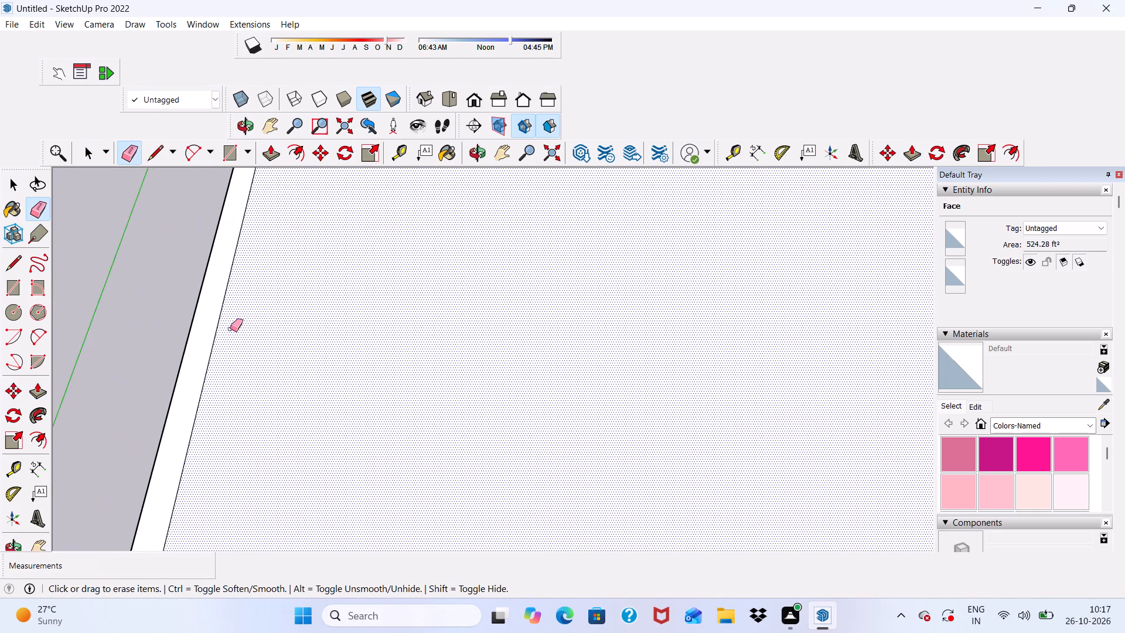
{"action": "scroll", "coordinate": [230, 329], "scroll_direction": "down", "scroll_amount": 1}
{"action": "left_click_drag", "start_coordinate": [227, 294], "coordinate": [229, 324]}
{"action": "scroll", "coordinate": [228, 294], "scroll_direction": "down", "scroll_amount": 6}
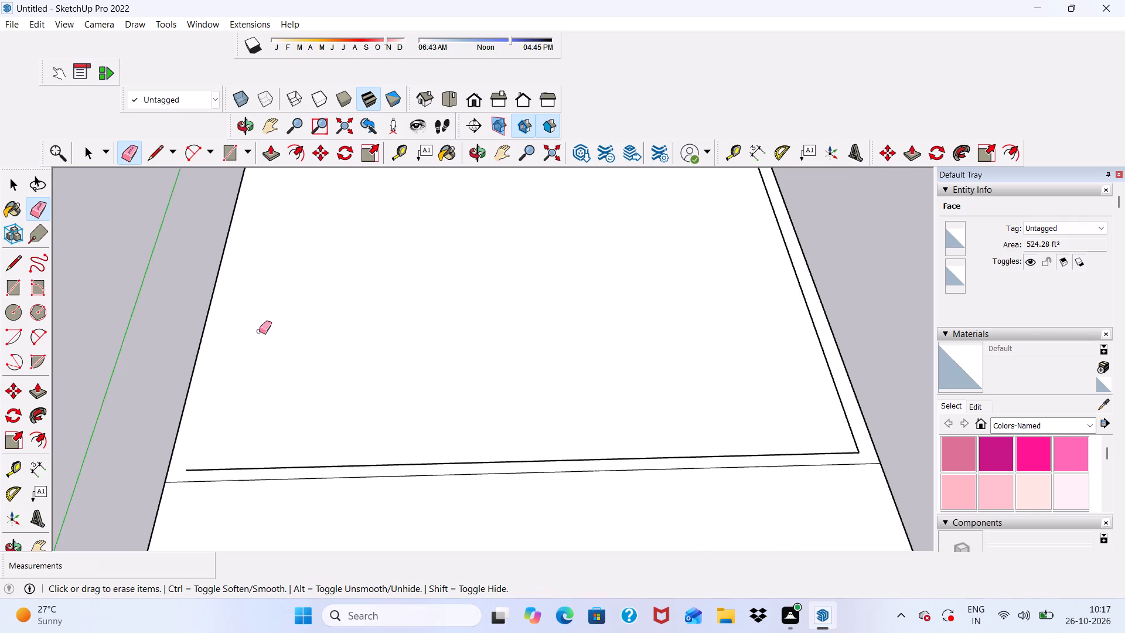
{"action": "scroll", "coordinate": [237, 461], "scroll_direction": "down", "scroll_amount": 6}
{"action": "scroll", "coordinate": [234, 468], "scroll_direction": "up", "scroll_amount": 1}
{"action": "left_click_drag", "start_coordinate": [236, 445], "coordinate": [252, 495]}
{"action": "left_click_drag", "start_coordinate": [240, 451], "coordinate": [250, 475]}
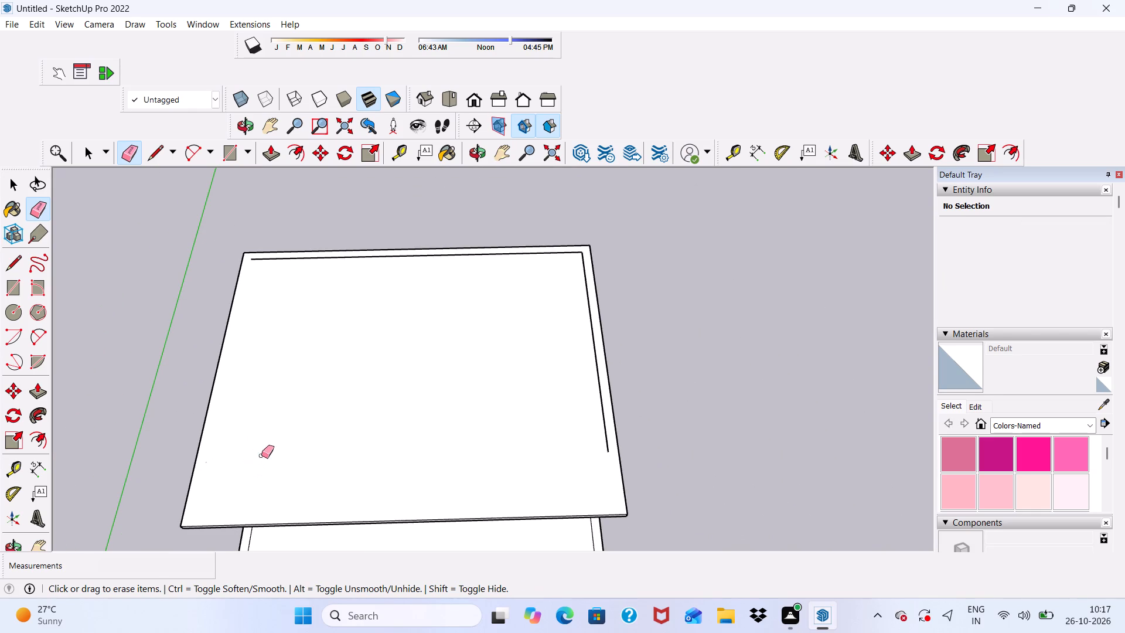
Erase the two remaining inner outline edges along the opposite side and the far end to merge the roof top.
{"action": "scroll", "coordinate": [614, 428], "scroll_direction": "up", "scroll_amount": 9}
{"action": "left_click_drag", "start_coordinate": [602, 414], "coordinate": [598, 414]}
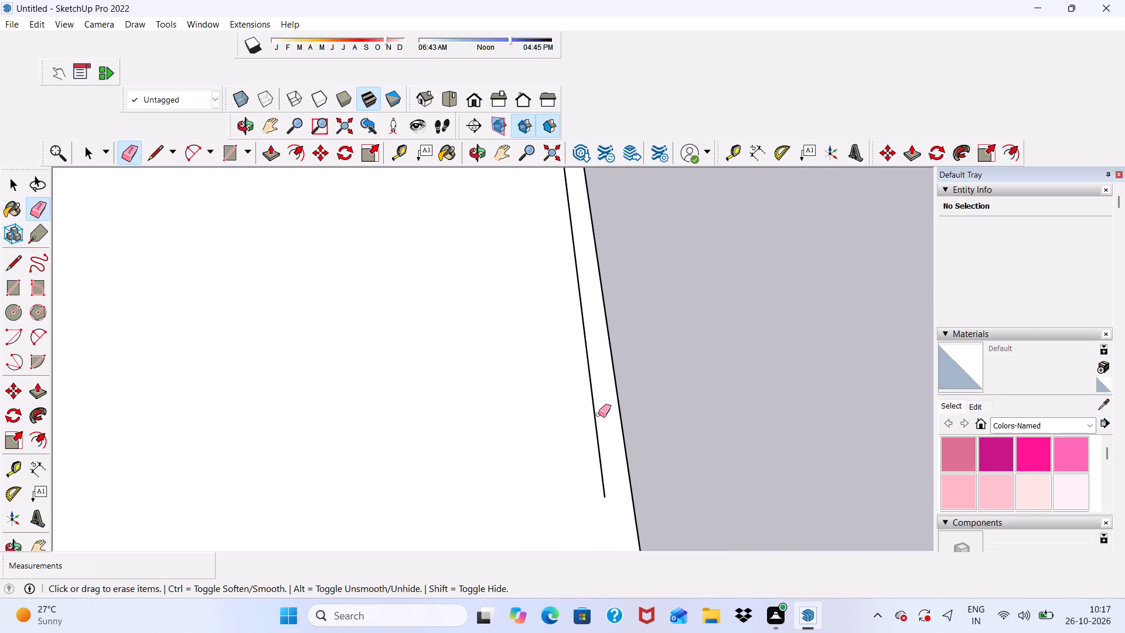
{"action": "left_click_drag", "start_coordinate": [598, 414], "coordinate": [594, 418]}
{"action": "scroll", "coordinate": [589, 418], "scroll_direction": "down", "scroll_amount": 12}
{"action": "scroll", "coordinate": [460, 270], "scroll_direction": "up", "scroll_amount": 10}
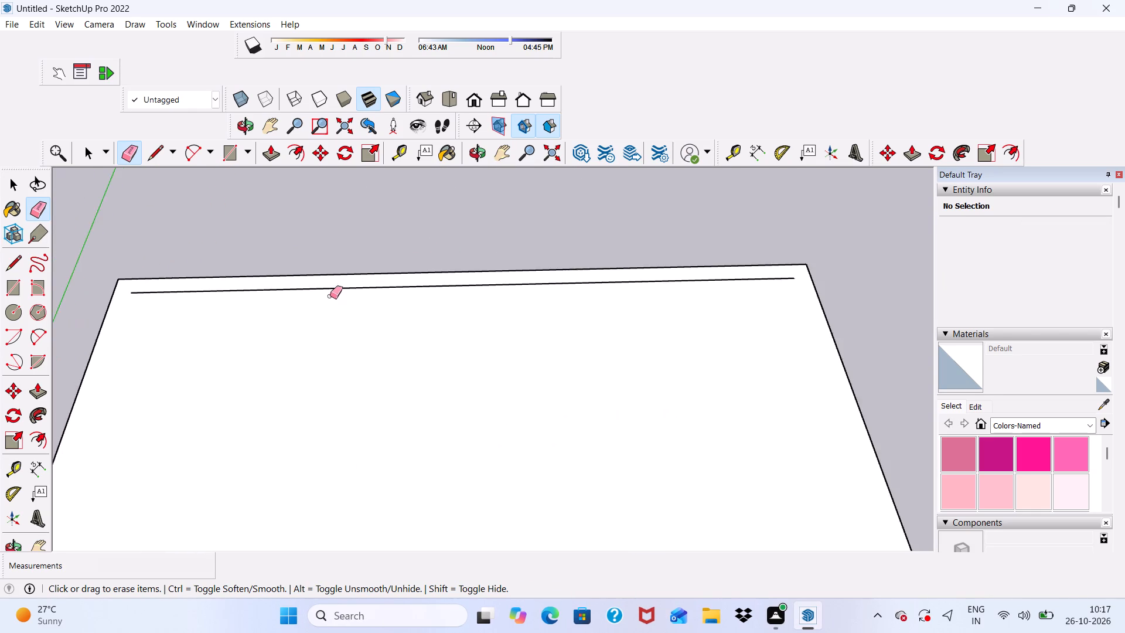
{"action": "scroll", "coordinate": [330, 296], "scroll_direction": "up", "scroll_amount": 4}
{"action": "left_click_drag", "start_coordinate": [318, 276], "coordinate": [317, 290]}
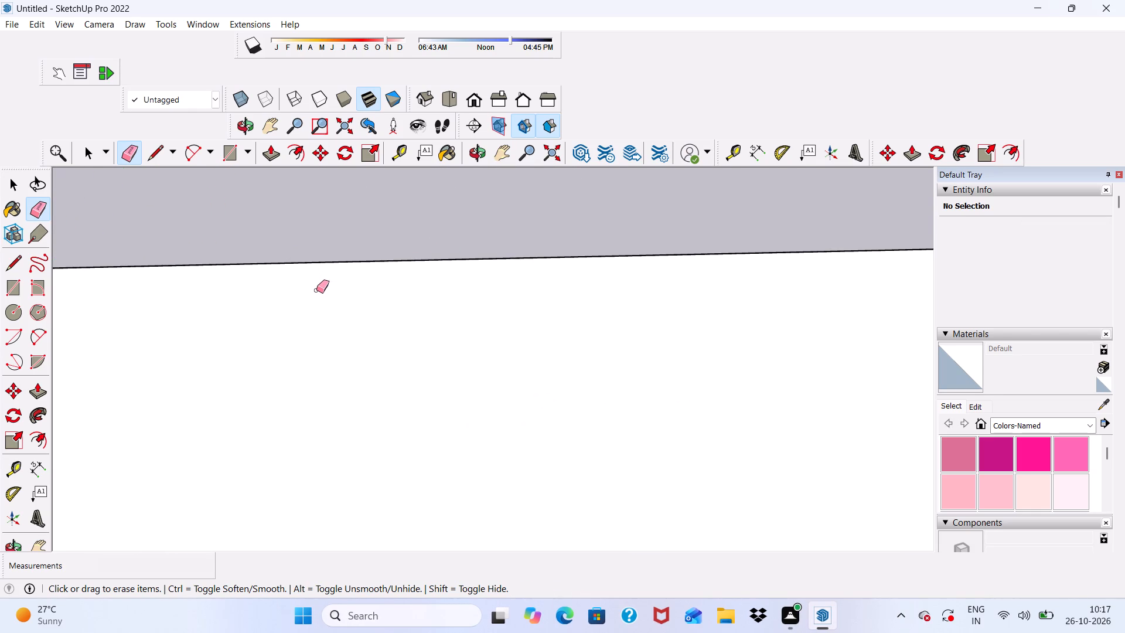
{"action": "left_click", "coordinate": [316, 290]}
{"action": "key", "text": "space"}
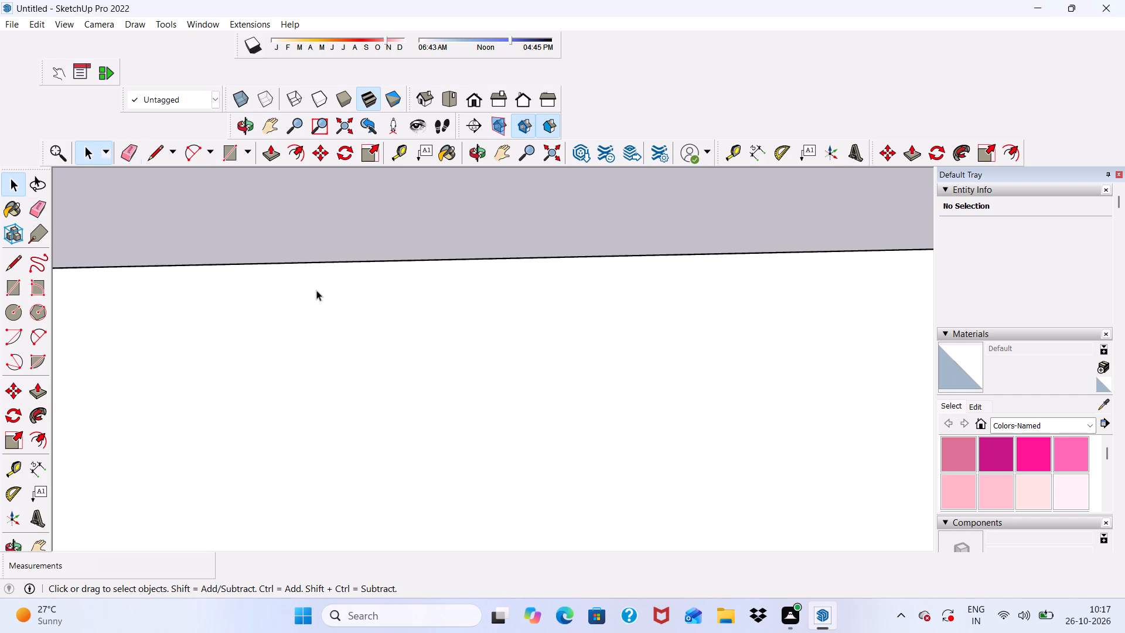
Offset the outline of the merged roof top inward by 9".
{"action": "scroll", "coordinate": [316, 290], "scroll_direction": "down", "scroll_amount": 10}
{"action": "middle_click_drag", "start_coordinate": [306, 321], "coordinate": [81, 391]}
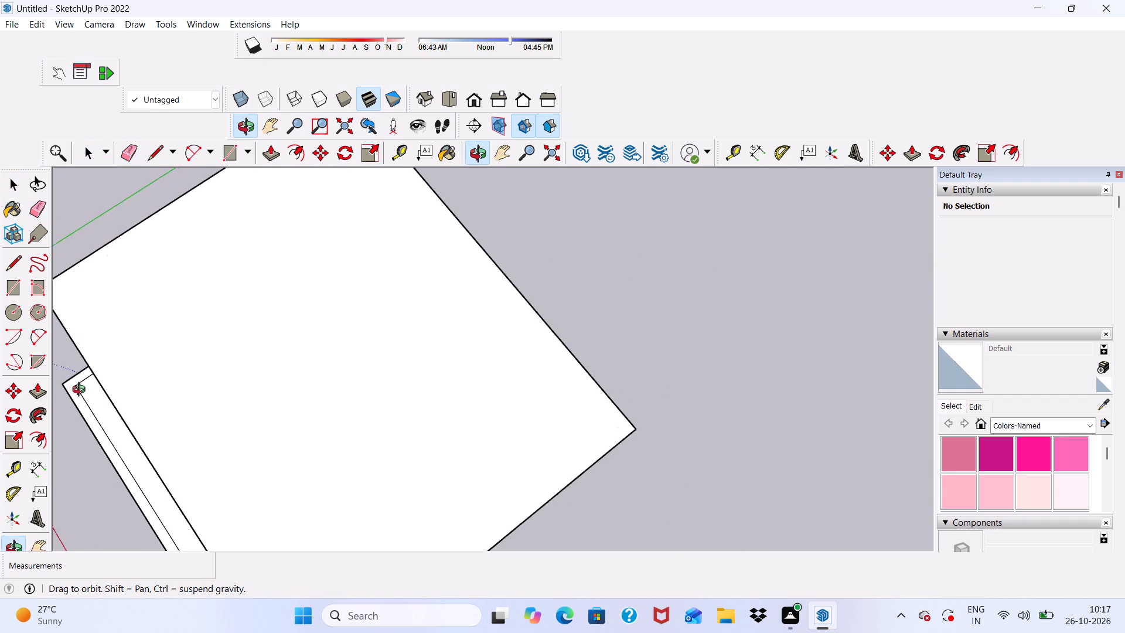
{"action": "middle_click_drag", "start_coordinate": [81, 391], "coordinate": [282, 403]}
{"action": "scroll", "coordinate": [357, 346], "scroll_direction": "down", "scroll_amount": 4}
{"action": "middle_click_drag", "start_coordinate": [357, 364], "coordinate": [349, 443]}
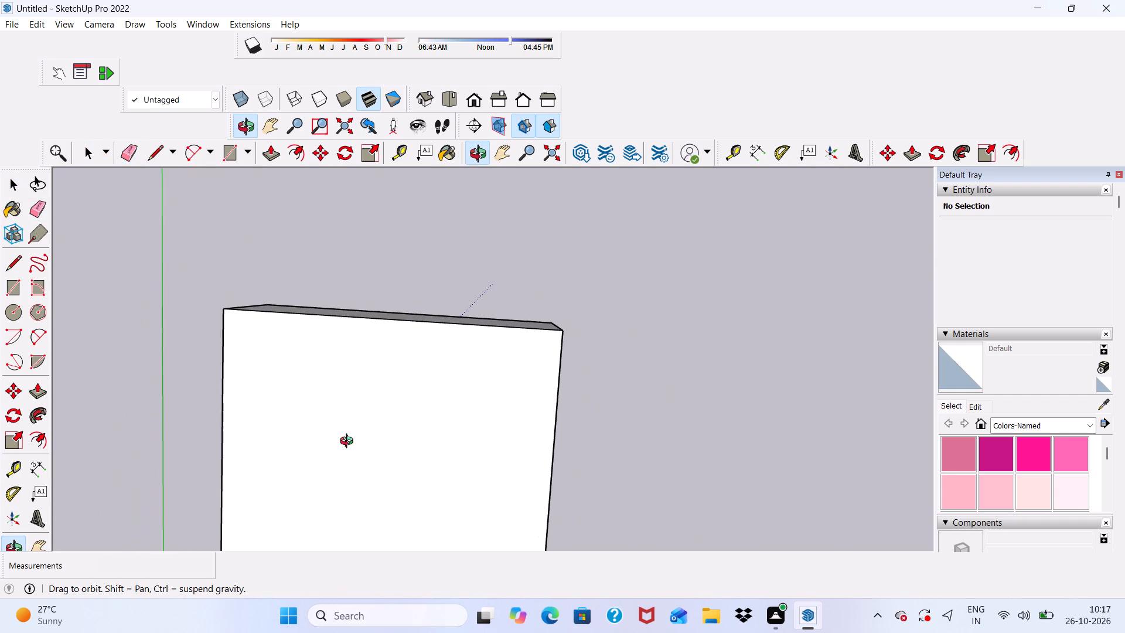
{"action": "middle_click_drag", "start_coordinate": [349, 443], "coordinate": [349, 443]}
{"action": "middle_click_drag", "start_coordinate": [325, 386], "coordinate": [327, 268]}
{"action": "scroll", "coordinate": [326, 247], "scroll_direction": "down", "scroll_amount": 9}
{"action": "middle_click_drag", "start_coordinate": [391, 359], "coordinate": [384, 326]}
{"action": "scroll", "coordinate": [384, 326], "scroll_direction": "up", "scroll_amount": 10}
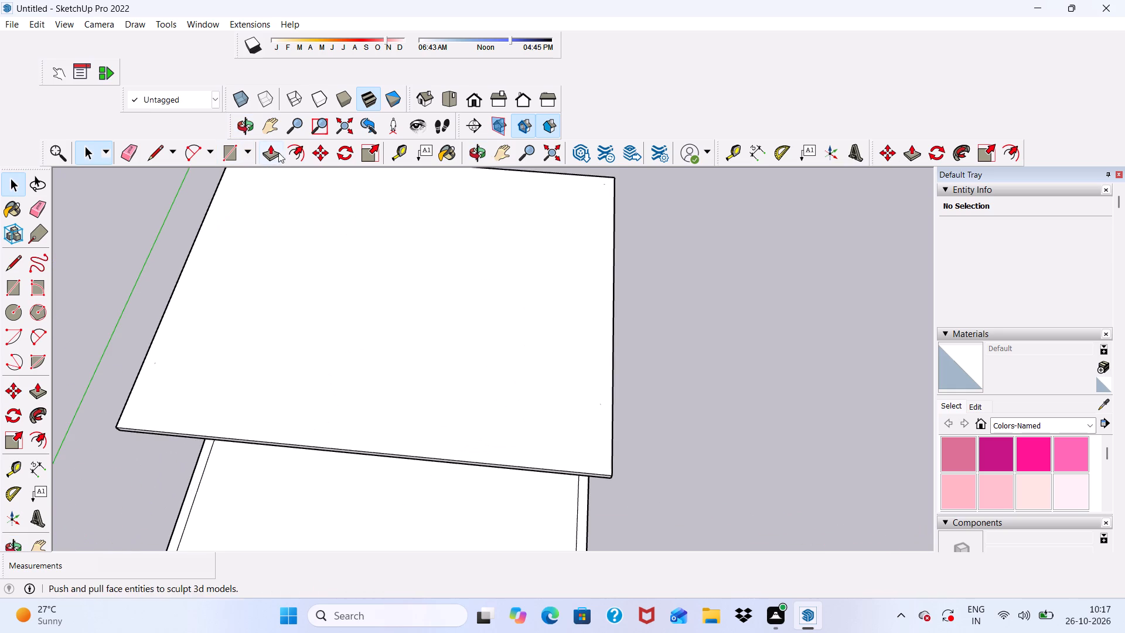
{"action": "left_click", "coordinate": [290, 151]}
{"action": "left_click", "coordinate": [196, 350]}
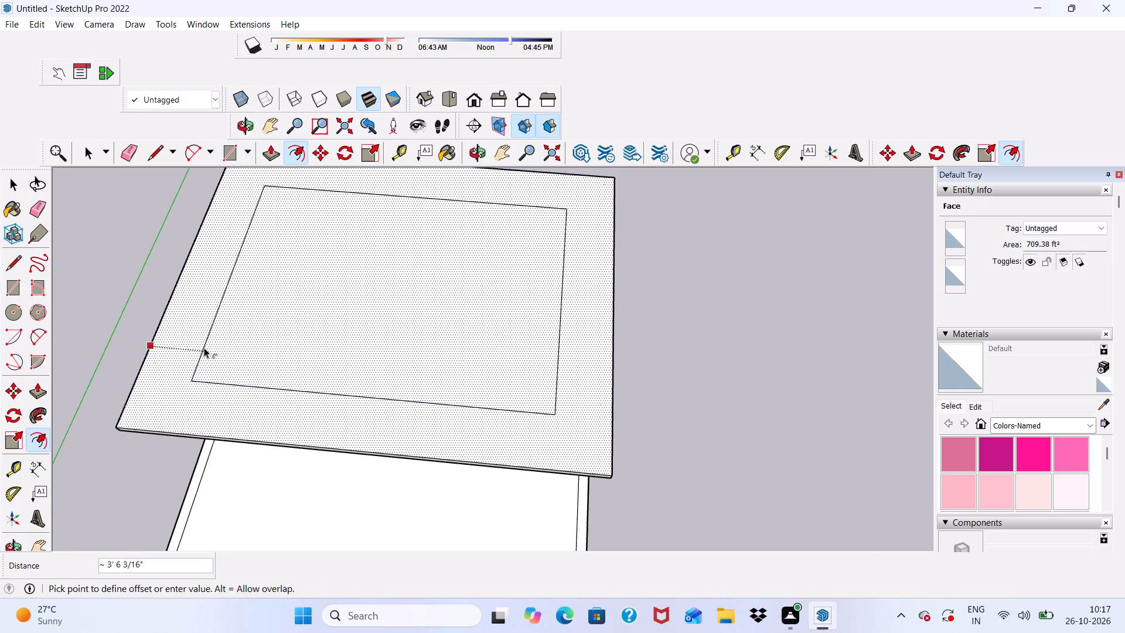
{"action": "type", "text": "9\""}
{"action": "key", "text": "Return"}
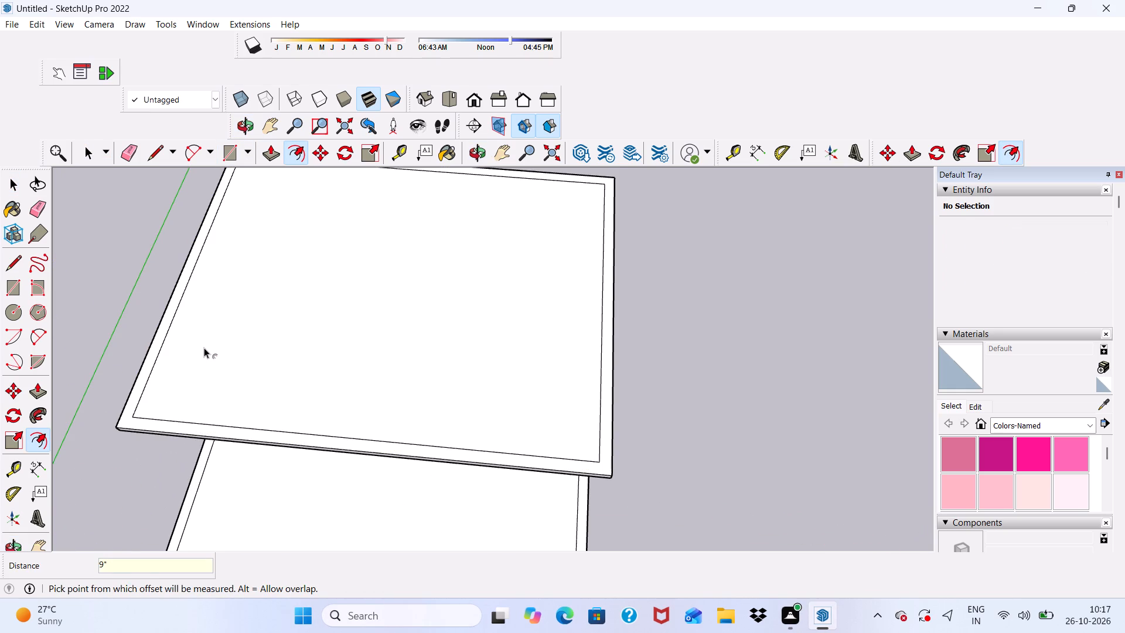
{"action": "key", "text": "space"}
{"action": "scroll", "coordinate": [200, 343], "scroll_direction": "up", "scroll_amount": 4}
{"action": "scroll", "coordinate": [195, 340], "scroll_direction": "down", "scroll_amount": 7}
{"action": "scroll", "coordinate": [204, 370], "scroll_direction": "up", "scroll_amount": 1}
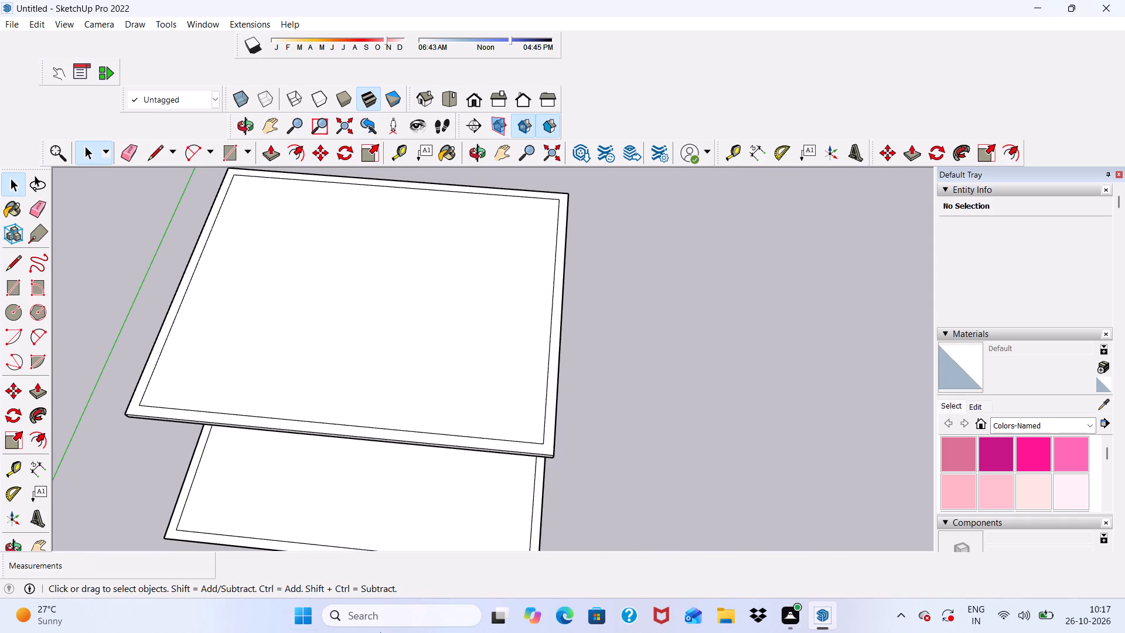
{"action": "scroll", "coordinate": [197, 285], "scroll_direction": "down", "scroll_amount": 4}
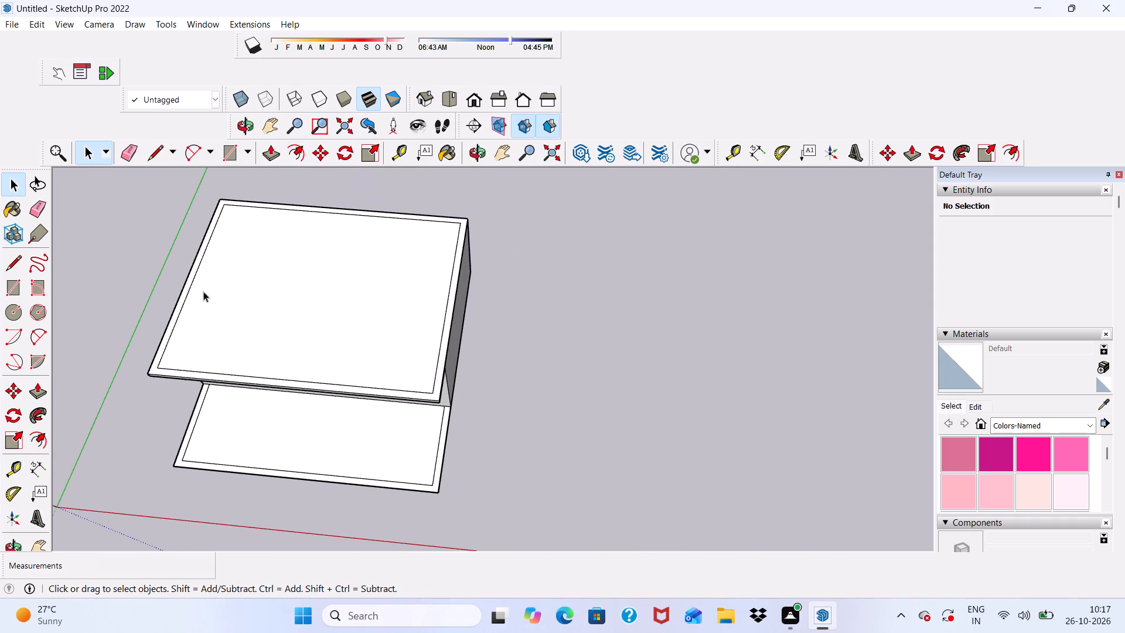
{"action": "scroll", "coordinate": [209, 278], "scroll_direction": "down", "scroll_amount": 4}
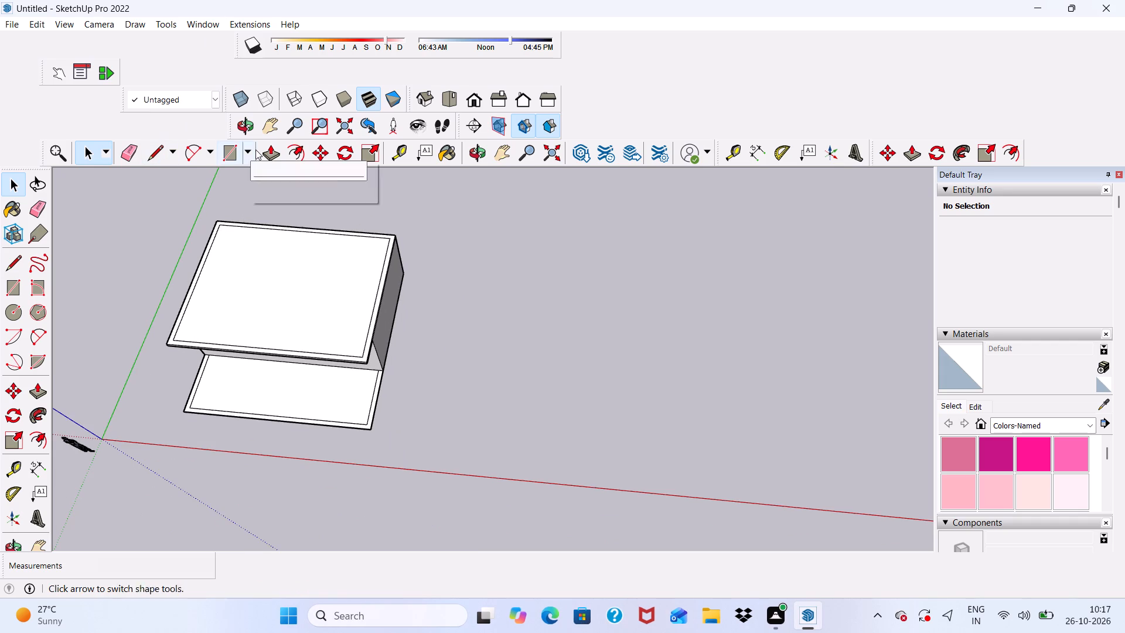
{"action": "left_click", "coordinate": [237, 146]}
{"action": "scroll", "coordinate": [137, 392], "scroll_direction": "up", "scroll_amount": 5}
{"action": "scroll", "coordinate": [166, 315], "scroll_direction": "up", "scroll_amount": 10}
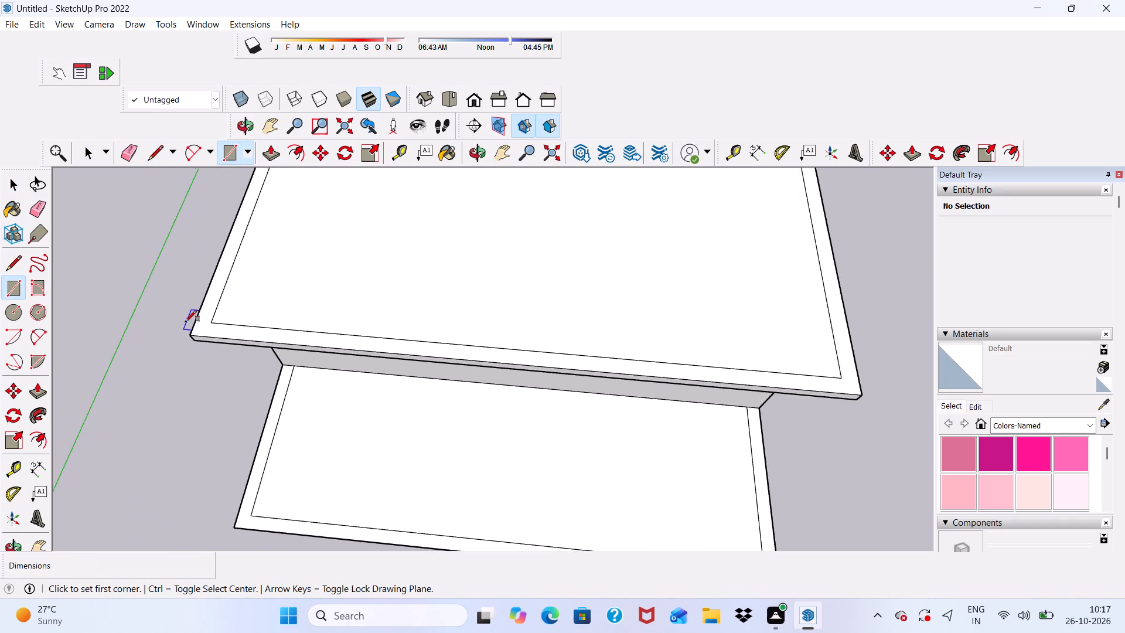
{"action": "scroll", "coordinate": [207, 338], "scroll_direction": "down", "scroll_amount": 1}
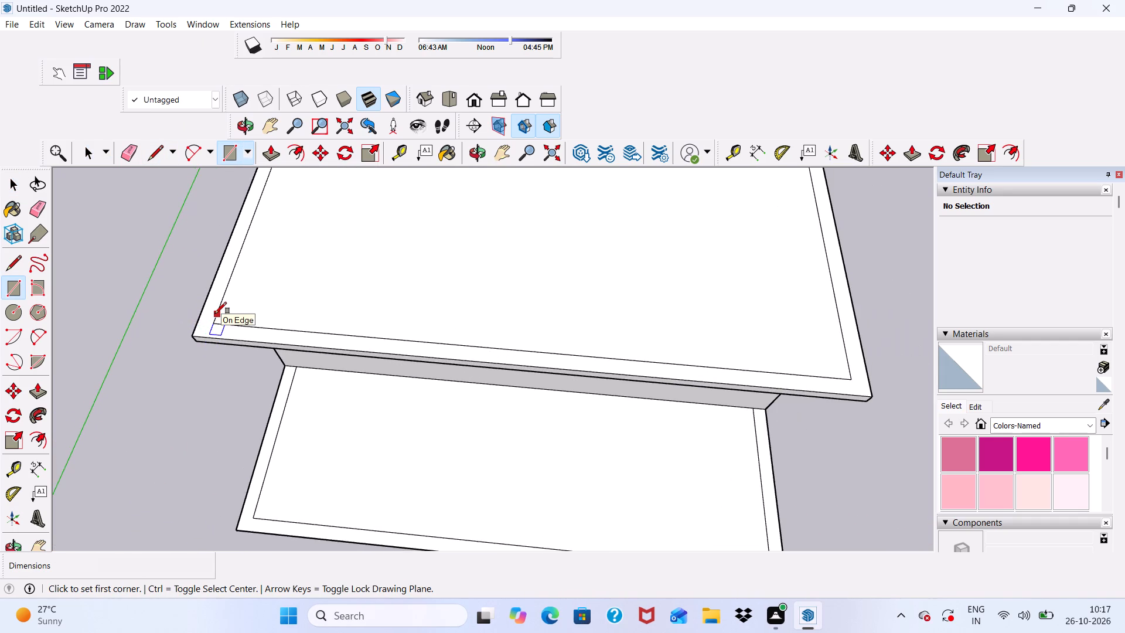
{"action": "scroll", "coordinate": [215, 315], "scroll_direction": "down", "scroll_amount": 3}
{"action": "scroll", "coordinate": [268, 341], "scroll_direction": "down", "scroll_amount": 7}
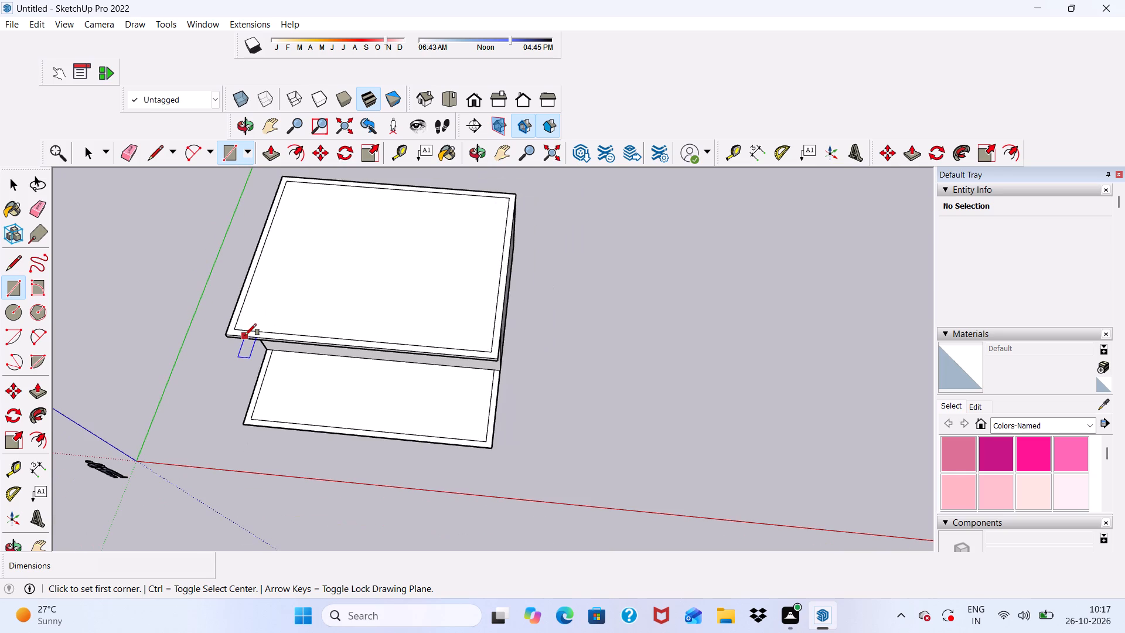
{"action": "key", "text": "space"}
Push/Pull the underside of the roof overhang above the lower ledge down by about 8 9/16".
{"action": "scroll", "coordinate": [333, 330], "scroll_direction": "up", "scroll_amount": 3}
{"action": "scroll", "coordinate": [329, 341], "scroll_direction": "down", "scroll_amount": 1}
{"action": "middle_click_drag", "start_coordinate": [329, 350], "coordinate": [317, 177]}
{"action": "scroll", "coordinate": [323, 138], "scroll_direction": "up", "scroll_amount": 3}
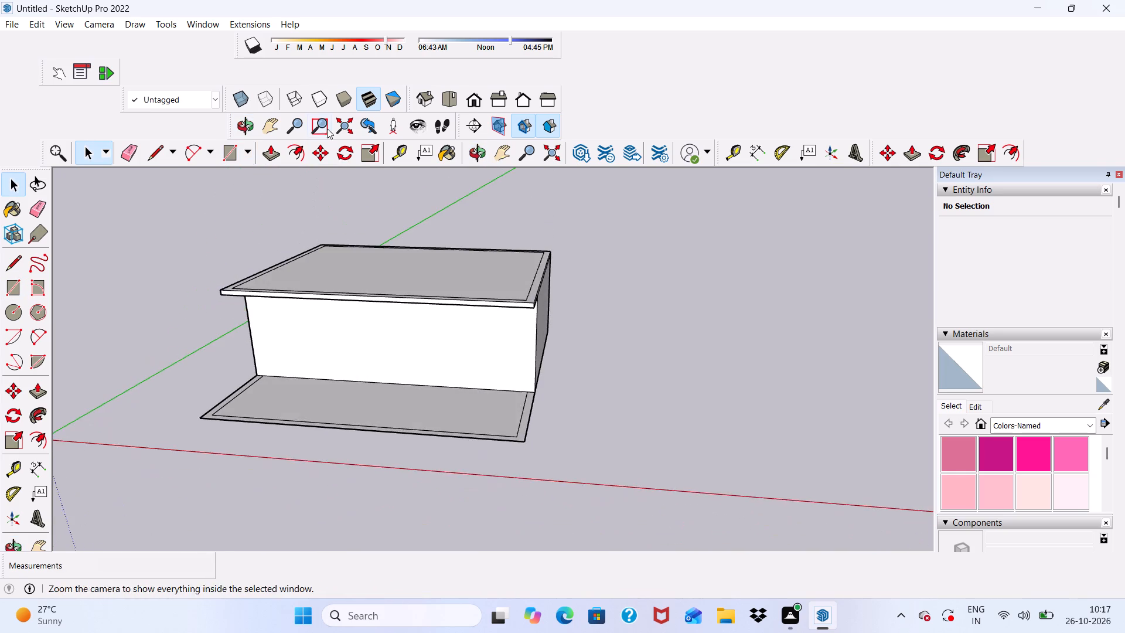
{"action": "scroll", "coordinate": [327, 128], "scroll_direction": "up", "scroll_amount": 4}
{"action": "scroll", "coordinate": [291, 390], "scroll_direction": "up", "scroll_amount": 1}
{"action": "middle_click_drag", "start_coordinate": [291, 390], "coordinate": [338, 335]}
{"action": "scroll", "coordinate": [337, 315], "scroll_direction": "down", "scroll_amount": 1}
{"action": "scroll", "coordinate": [277, 161], "scroll_direction": "up", "scroll_amount": 7}
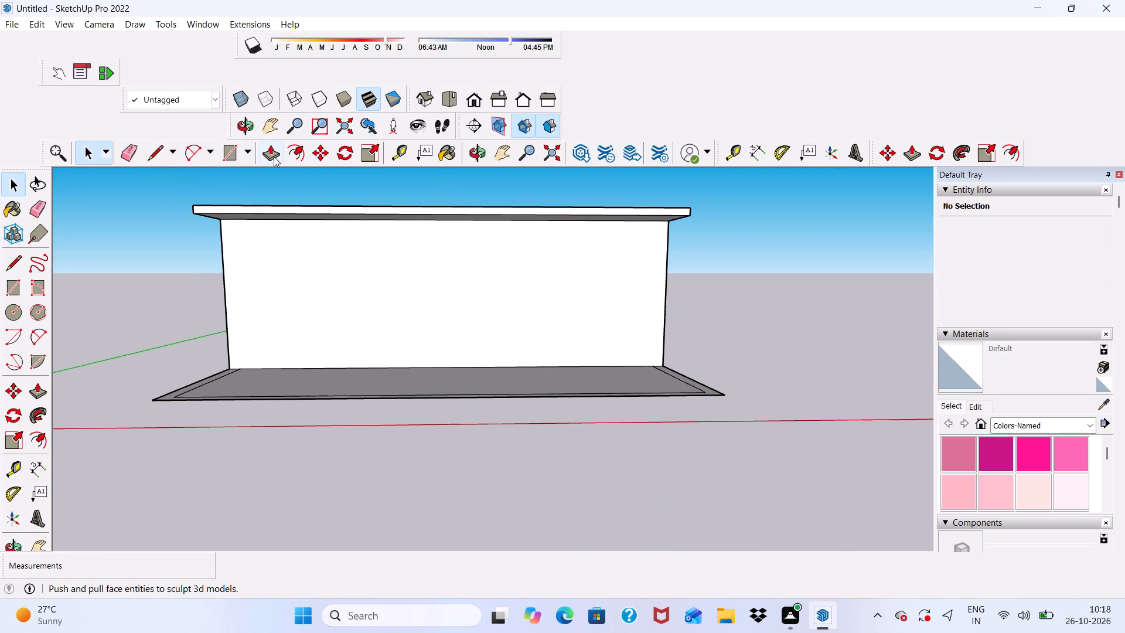
{"action": "scroll", "coordinate": [272, 156], "scroll_direction": "down", "scroll_amount": 1}
{"action": "scroll", "coordinate": [238, 237], "scroll_direction": "up", "scroll_amount": 5}
{"action": "scroll", "coordinate": [299, 253], "scroll_direction": "up", "scroll_amount": 1}
{"action": "scroll", "coordinate": [302, 237], "scroll_direction": "down", "scroll_amount": 5}
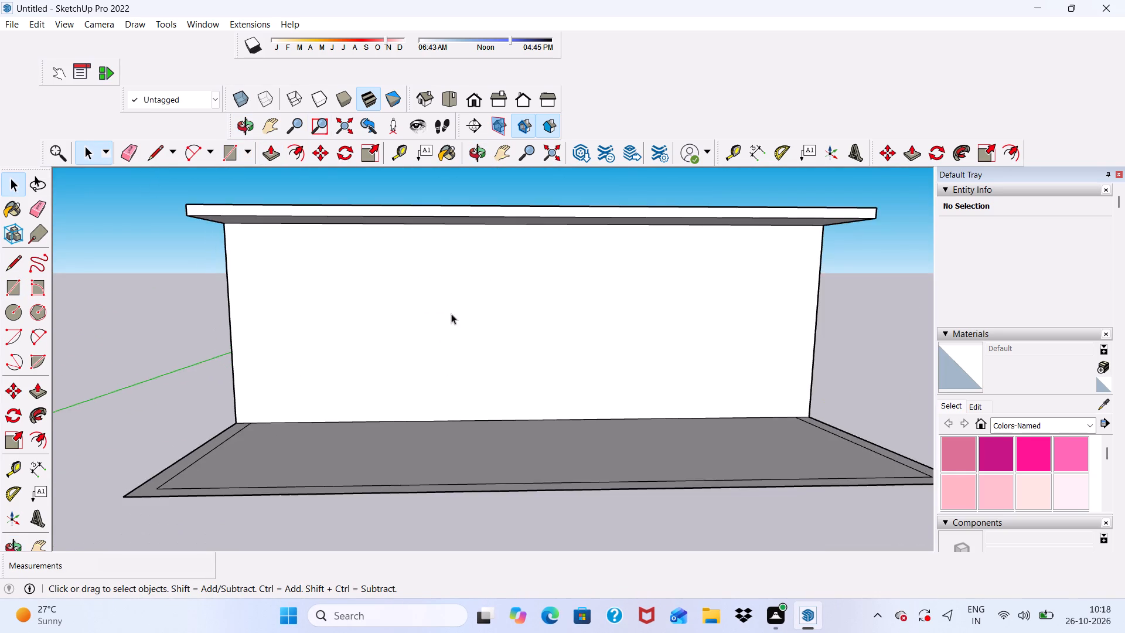
{"action": "middle_click_drag", "start_coordinate": [454, 335], "coordinate": [456, 239]}
{"action": "scroll", "coordinate": [456, 239], "scroll_direction": "up", "scroll_amount": 5}
{"action": "scroll", "coordinate": [456, 239], "scroll_direction": "down", "scroll_amount": 4}
{"action": "middle_click_drag", "start_coordinate": [455, 256], "coordinate": [461, 318]}
{"action": "scroll", "coordinate": [425, 261], "scroll_direction": "up", "scroll_amount": 4}
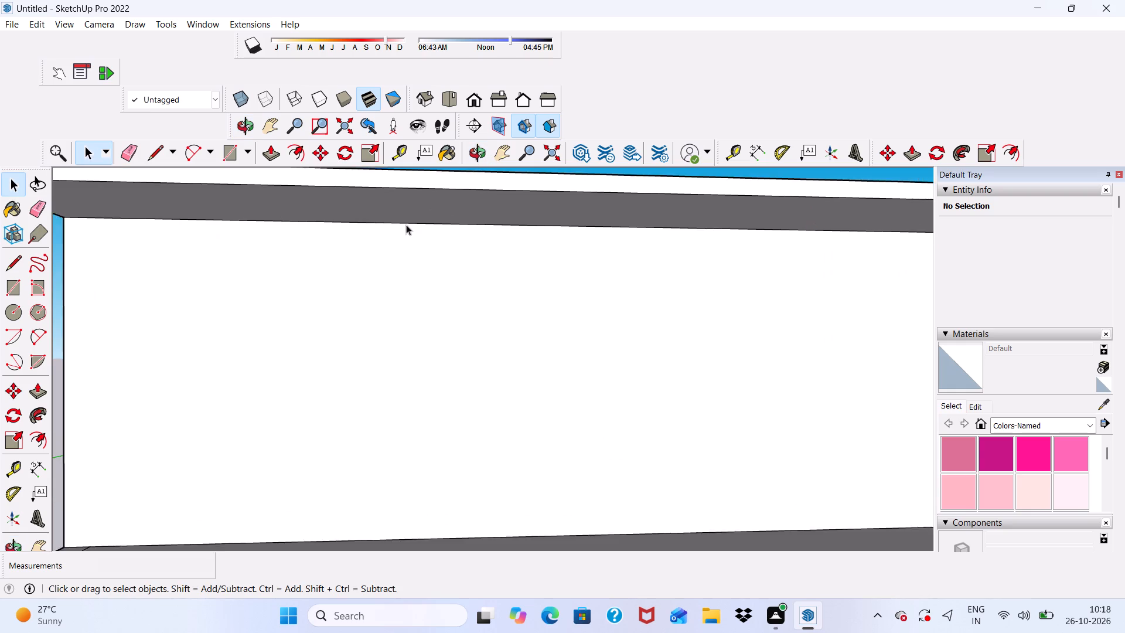
{"action": "scroll", "coordinate": [406, 224], "scroll_direction": "up", "scroll_amount": 4}
{"action": "left_click", "coordinate": [388, 208]}
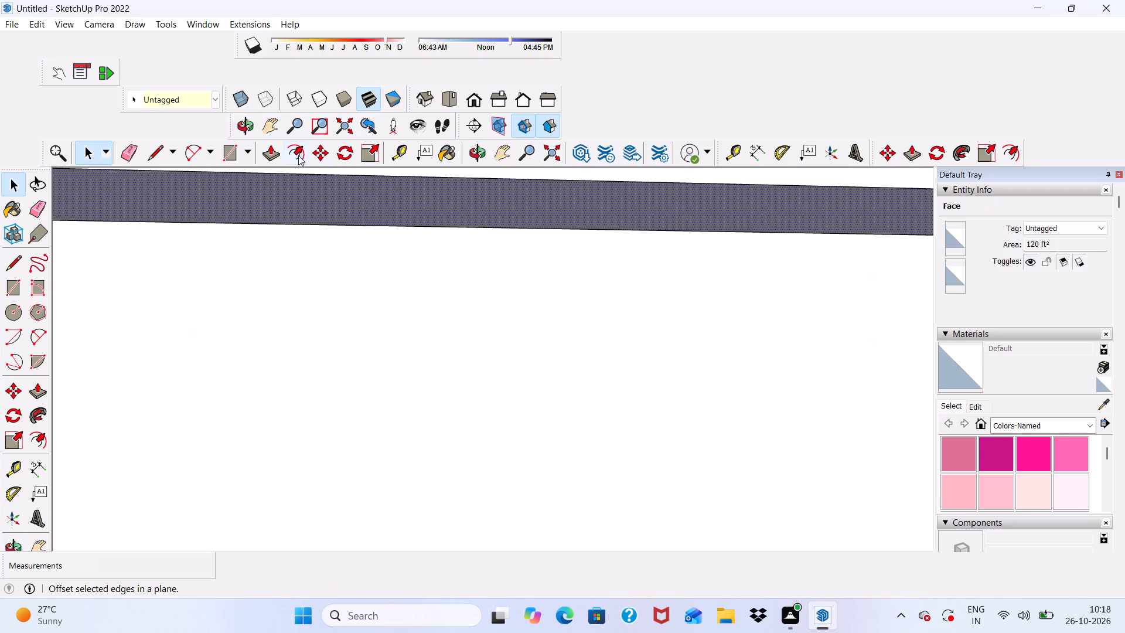
{"action": "left_click", "coordinate": [267, 156]}
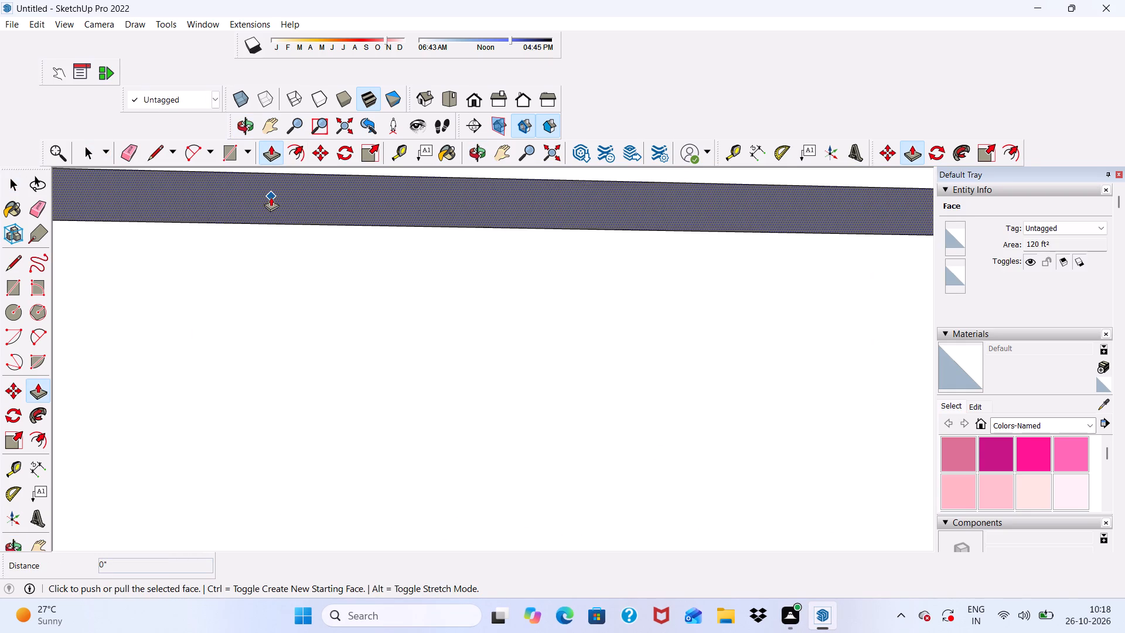
{"action": "left_click", "coordinate": [271, 197]}
{"action": "left_click", "coordinate": [270, 233]}
{"action": "scroll", "coordinate": [228, 281], "scroll_direction": "down", "scroll_amount": 5}
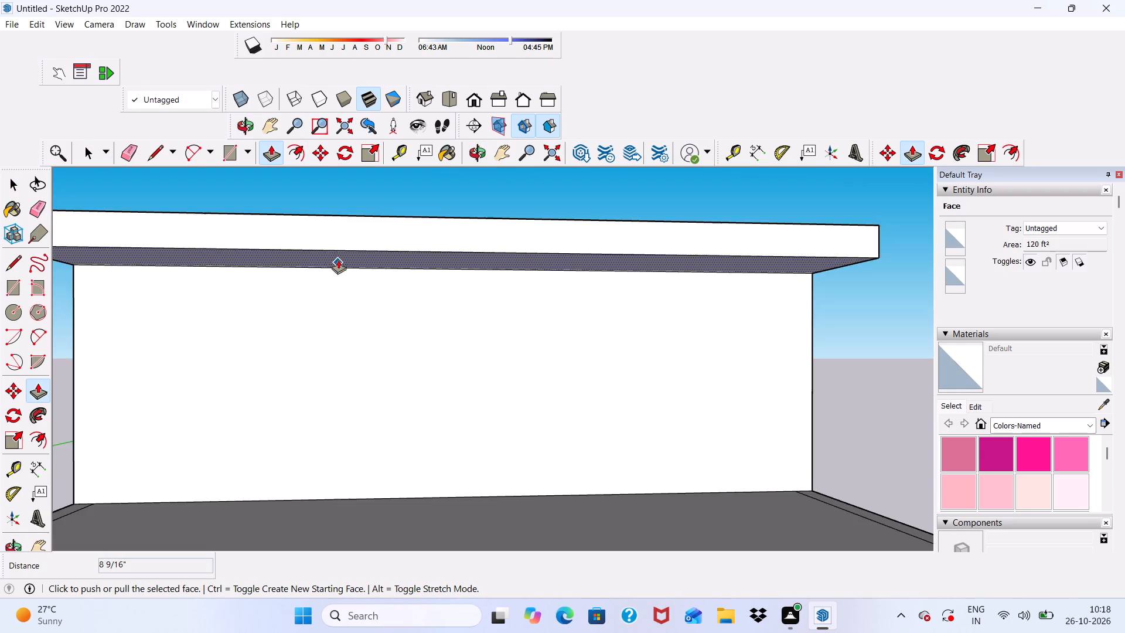
{"action": "scroll", "coordinate": [338, 260], "scroll_direction": "down", "scroll_amount": 6}
Push/Pull the same overhang underside down by a further 1 15/16" or so.
{"action": "middle_click_drag", "start_coordinate": [333, 253], "coordinate": [332, 169]}
{"action": "scroll", "coordinate": [332, 169], "scroll_direction": "up", "scroll_amount": 7}
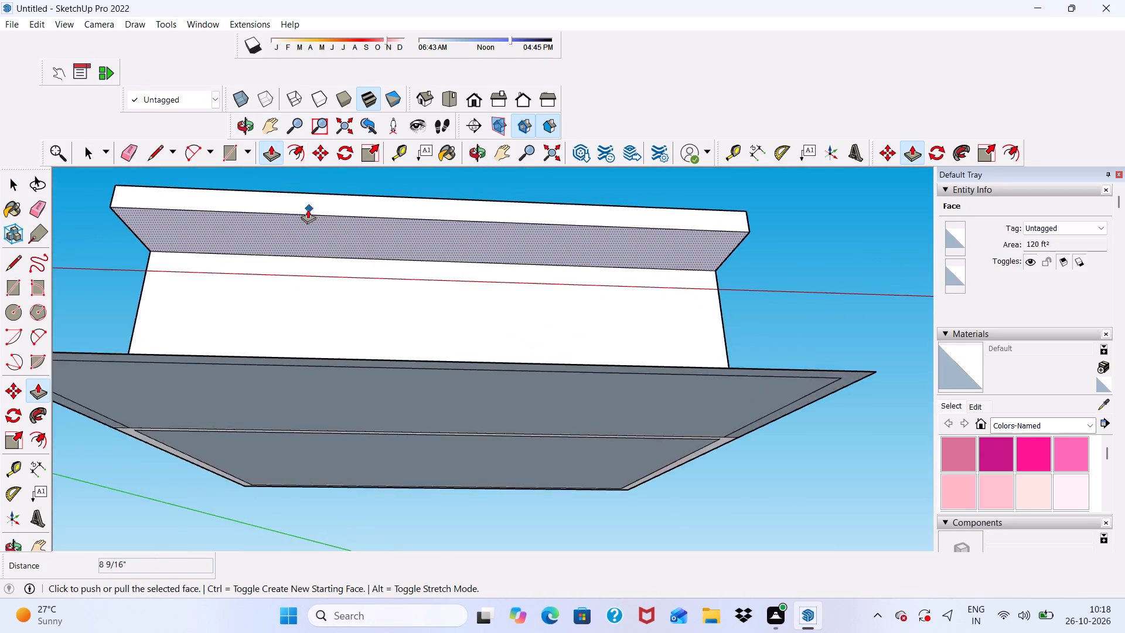
{"action": "scroll", "coordinate": [308, 209], "scroll_direction": "up", "scroll_amount": 9}
{"action": "left_click", "coordinate": [287, 225]}
{"action": "left_click", "coordinate": [278, 232]}
{"action": "scroll", "coordinate": [279, 224], "scroll_direction": "down", "scroll_amount": 2}
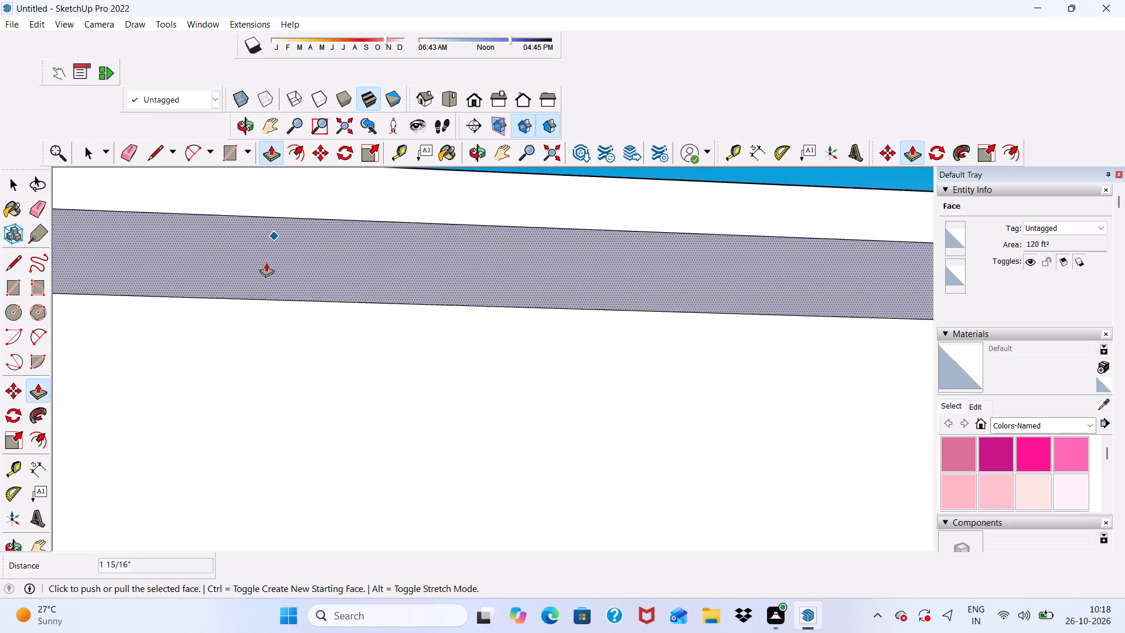
{"action": "scroll", "coordinate": [266, 263], "scroll_direction": "down", "scroll_amount": 9}
{"action": "key", "text": "space"}
{"action": "scroll", "coordinate": [329, 250], "scroll_direction": "down", "scroll_amount": 4}
Examine the thickened roof overhang and the wall beneath it from several sides.
{"action": "middle_click_drag", "start_coordinate": [325, 271], "coordinate": [189, 301]}
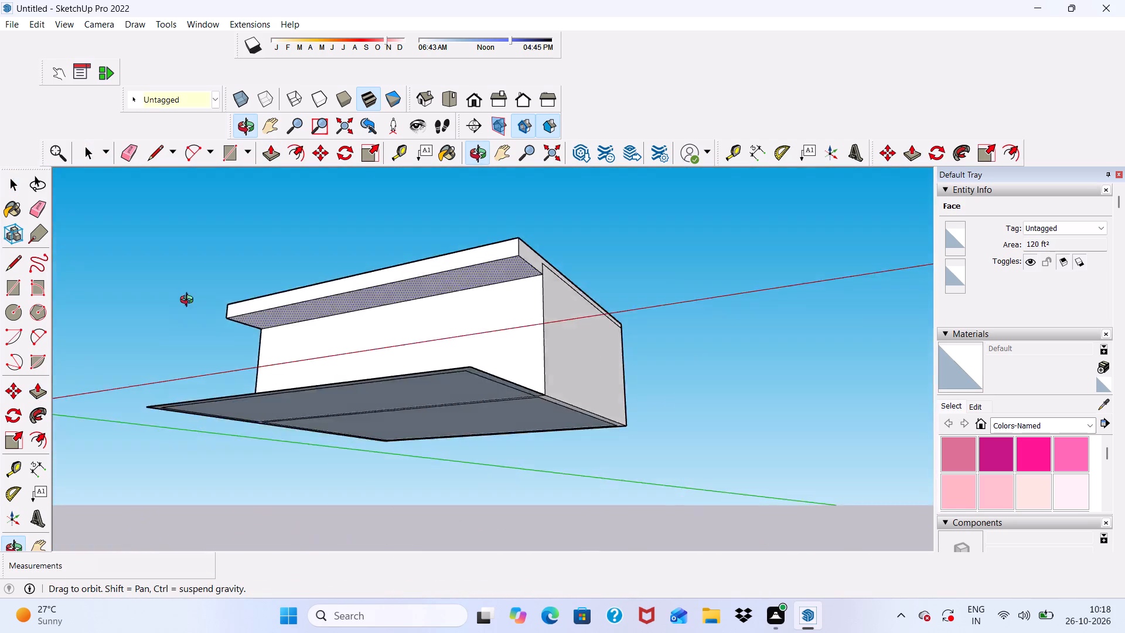
{"action": "middle_click_drag", "start_coordinate": [189, 301], "coordinate": [243, 350]}
{"action": "middle_click_drag", "start_coordinate": [247, 343], "coordinate": [240, 476]}
{"action": "scroll", "coordinate": [299, 403], "scroll_direction": "up", "scroll_amount": 5}
{"action": "scroll", "coordinate": [320, 332], "scroll_direction": "down", "scroll_amount": 1}
{"action": "middle_click_drag", "start_coordinate": [320, 332], "coordinate": [432, 270]}
{"action": "scroll", "coordinate": [347, 305], "scroll_direction": "down", "scroll_amount": 3}
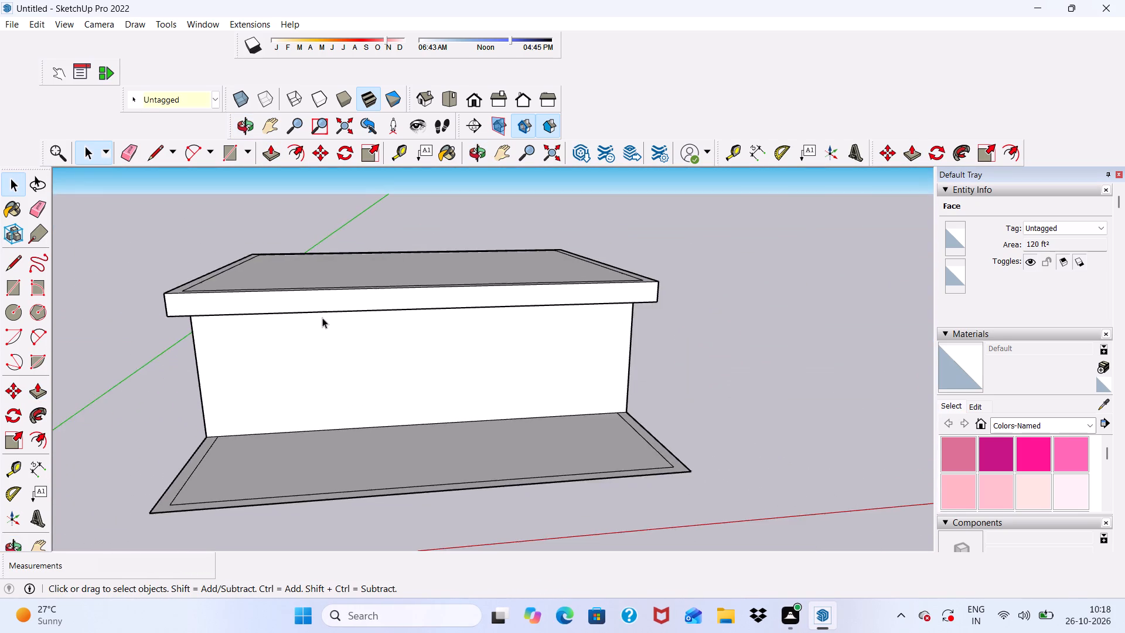
{"action": "scroll", "coordinate": [322, 318], "scroll_direction": "down", "scroll_amount": 9}
{"action": "middle_click_drag", "start_coordinate": [295, 326], "coordinate": [296, 249]}
{"action": "scroll", "coordinate": [296, 249], "scroll_direction": "up", "scroll_amount": 5}
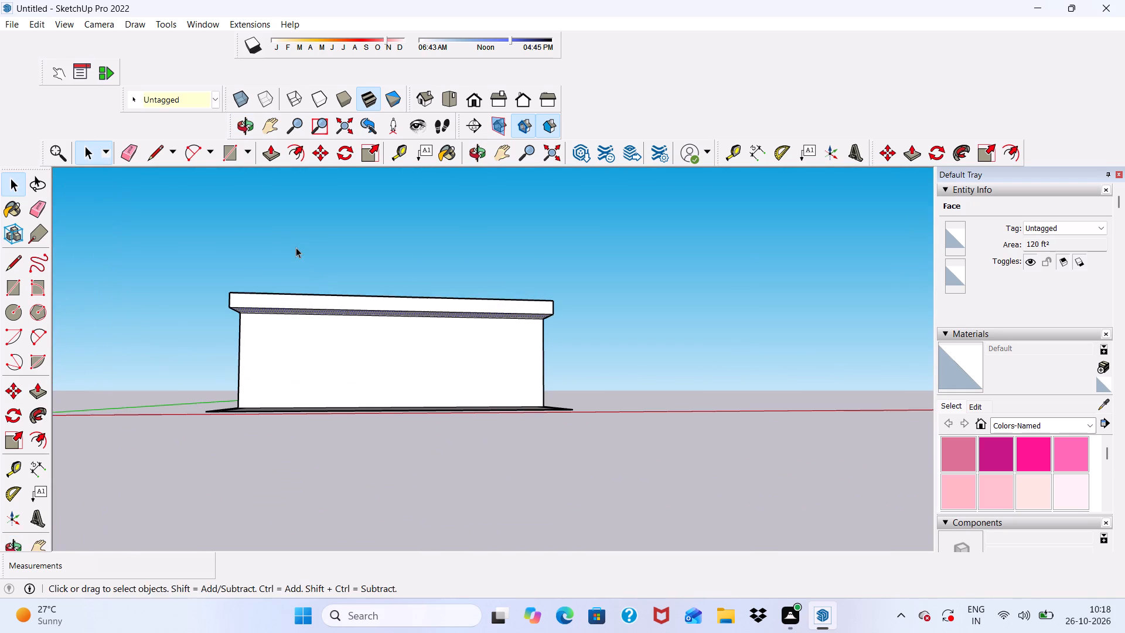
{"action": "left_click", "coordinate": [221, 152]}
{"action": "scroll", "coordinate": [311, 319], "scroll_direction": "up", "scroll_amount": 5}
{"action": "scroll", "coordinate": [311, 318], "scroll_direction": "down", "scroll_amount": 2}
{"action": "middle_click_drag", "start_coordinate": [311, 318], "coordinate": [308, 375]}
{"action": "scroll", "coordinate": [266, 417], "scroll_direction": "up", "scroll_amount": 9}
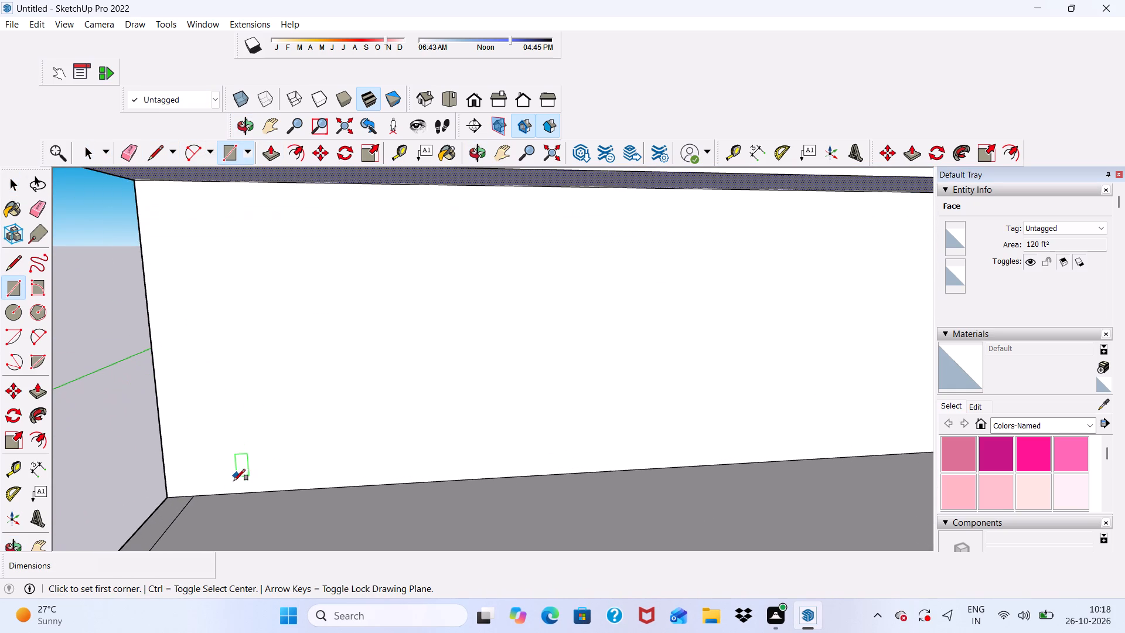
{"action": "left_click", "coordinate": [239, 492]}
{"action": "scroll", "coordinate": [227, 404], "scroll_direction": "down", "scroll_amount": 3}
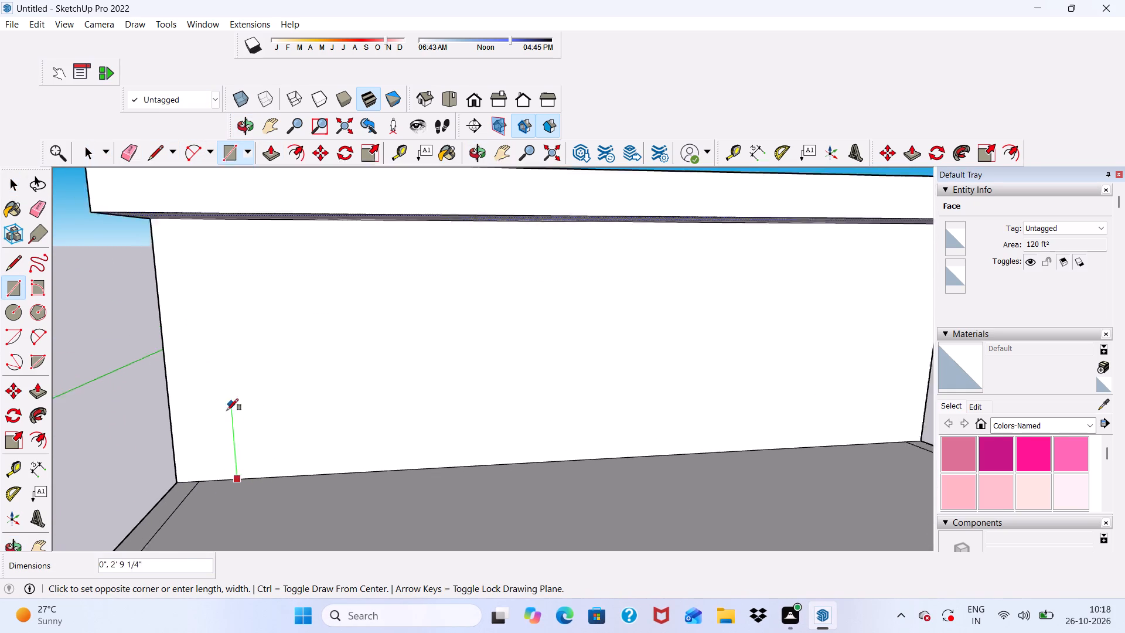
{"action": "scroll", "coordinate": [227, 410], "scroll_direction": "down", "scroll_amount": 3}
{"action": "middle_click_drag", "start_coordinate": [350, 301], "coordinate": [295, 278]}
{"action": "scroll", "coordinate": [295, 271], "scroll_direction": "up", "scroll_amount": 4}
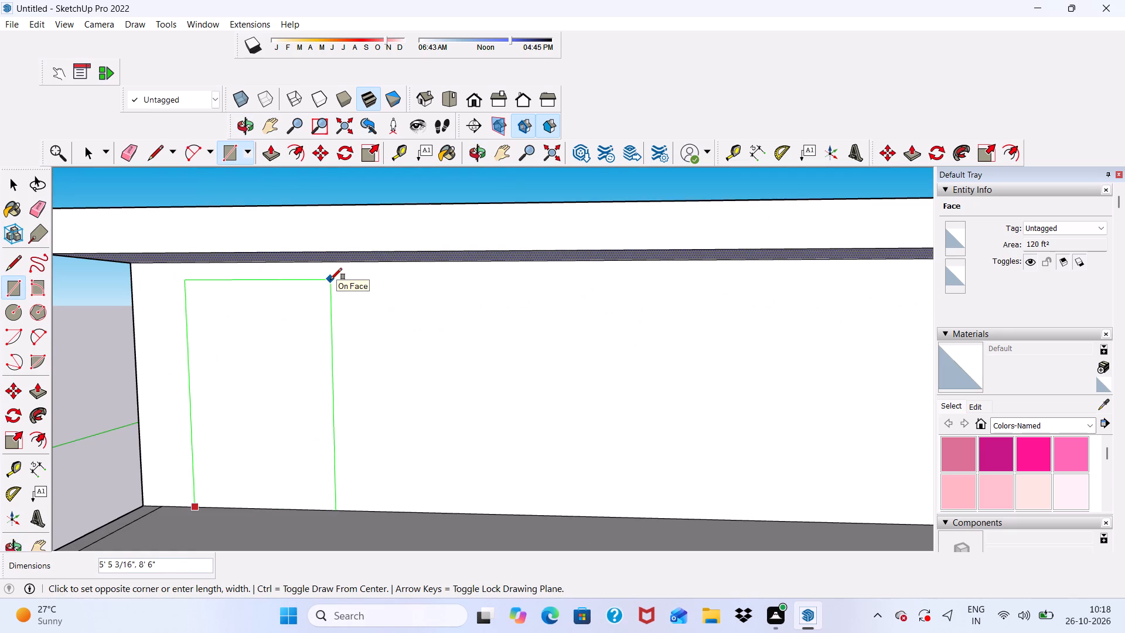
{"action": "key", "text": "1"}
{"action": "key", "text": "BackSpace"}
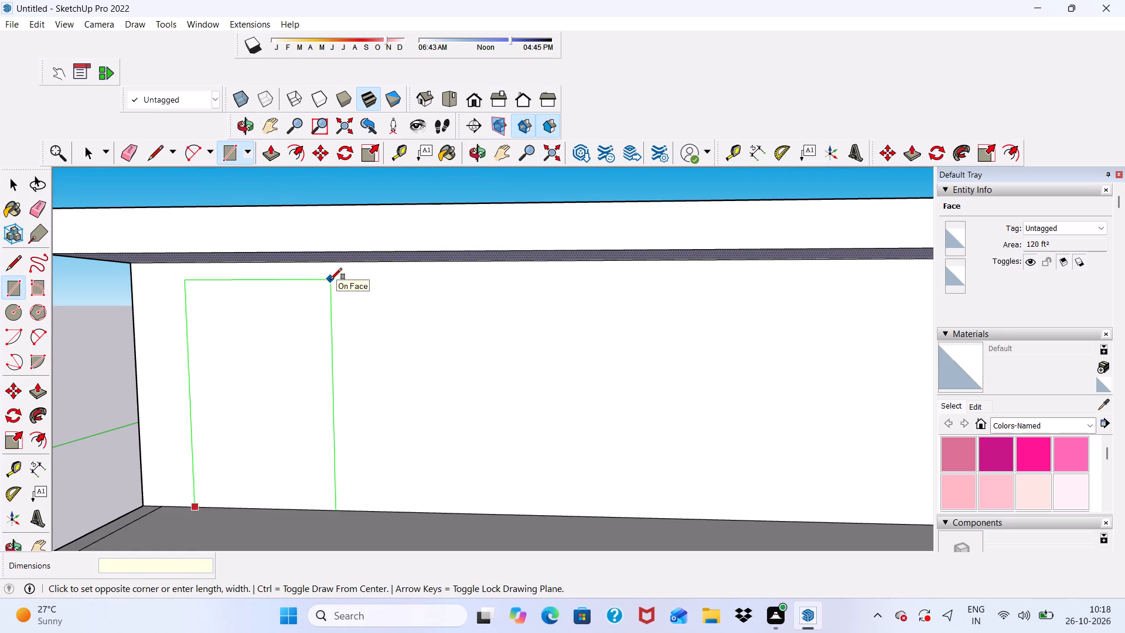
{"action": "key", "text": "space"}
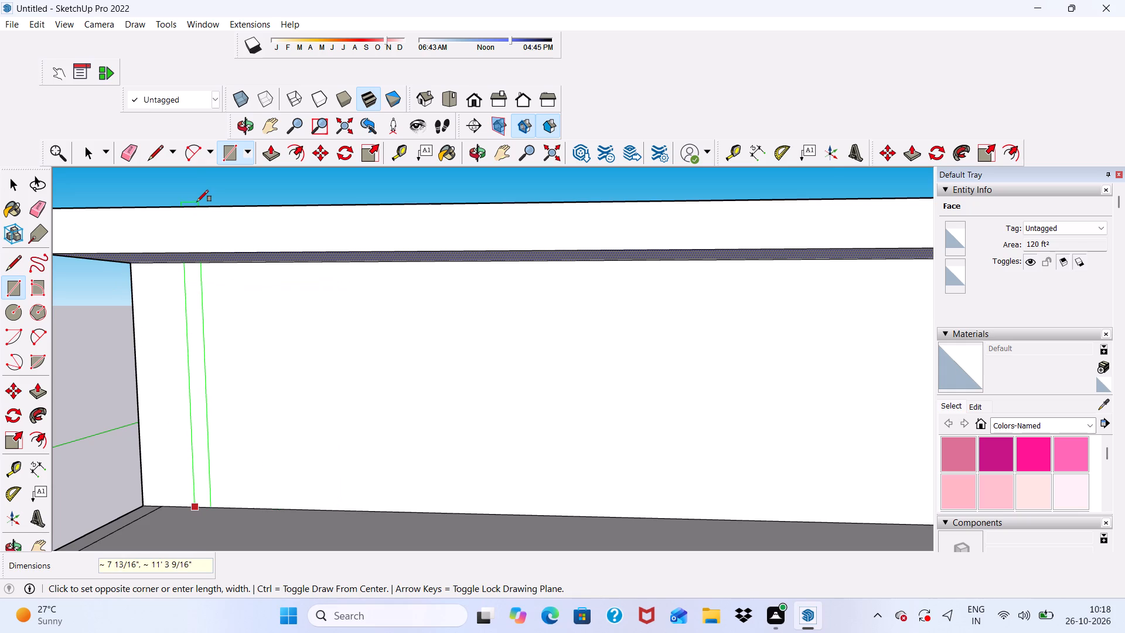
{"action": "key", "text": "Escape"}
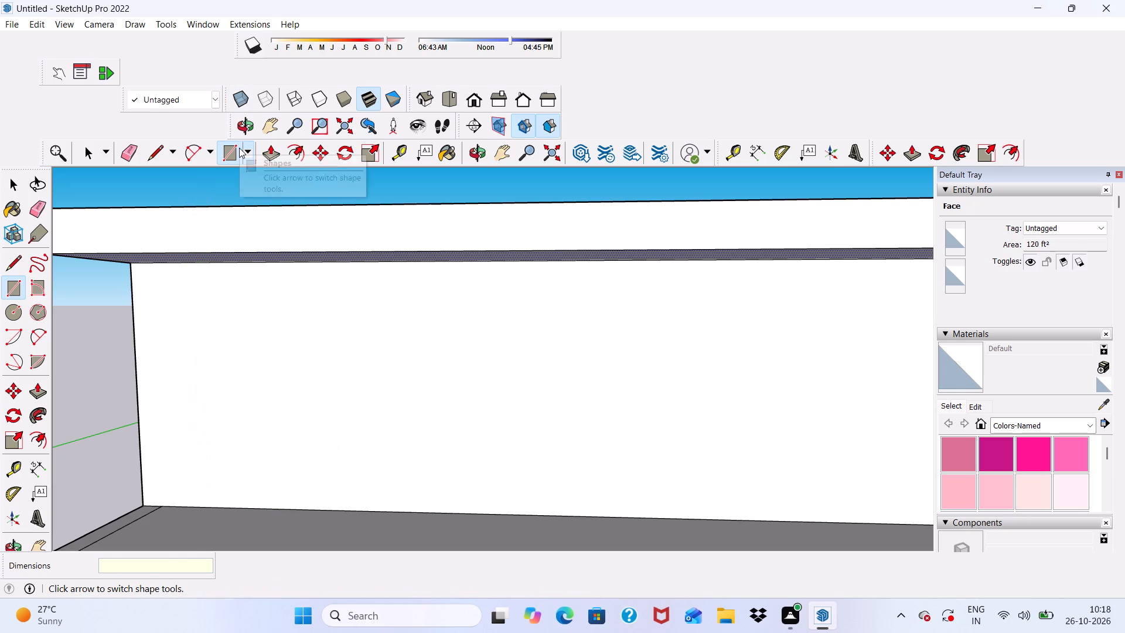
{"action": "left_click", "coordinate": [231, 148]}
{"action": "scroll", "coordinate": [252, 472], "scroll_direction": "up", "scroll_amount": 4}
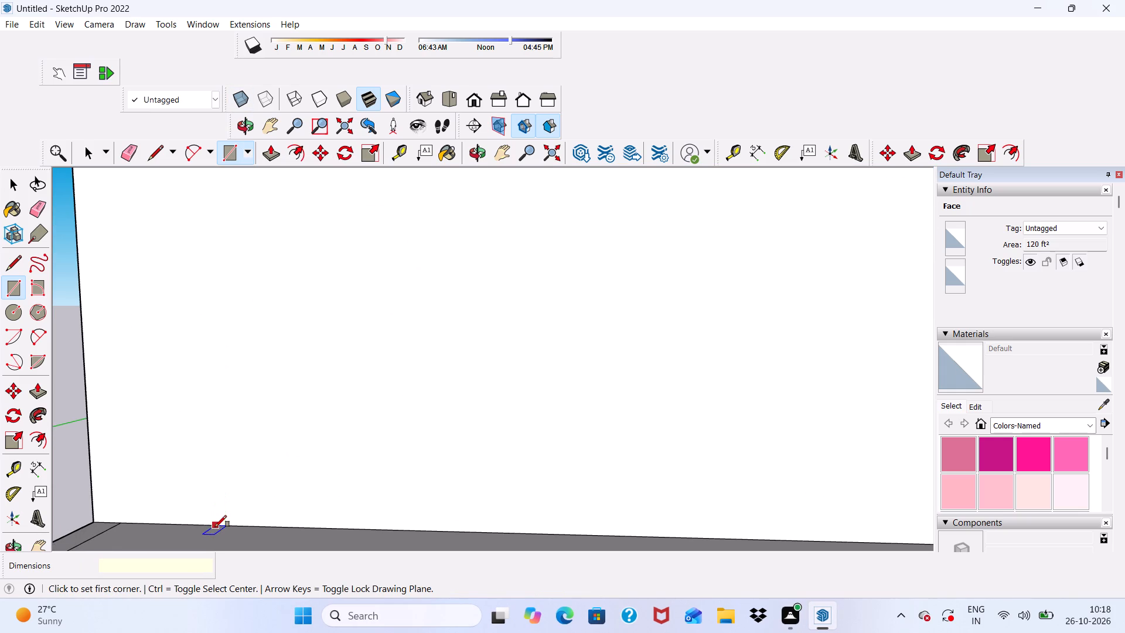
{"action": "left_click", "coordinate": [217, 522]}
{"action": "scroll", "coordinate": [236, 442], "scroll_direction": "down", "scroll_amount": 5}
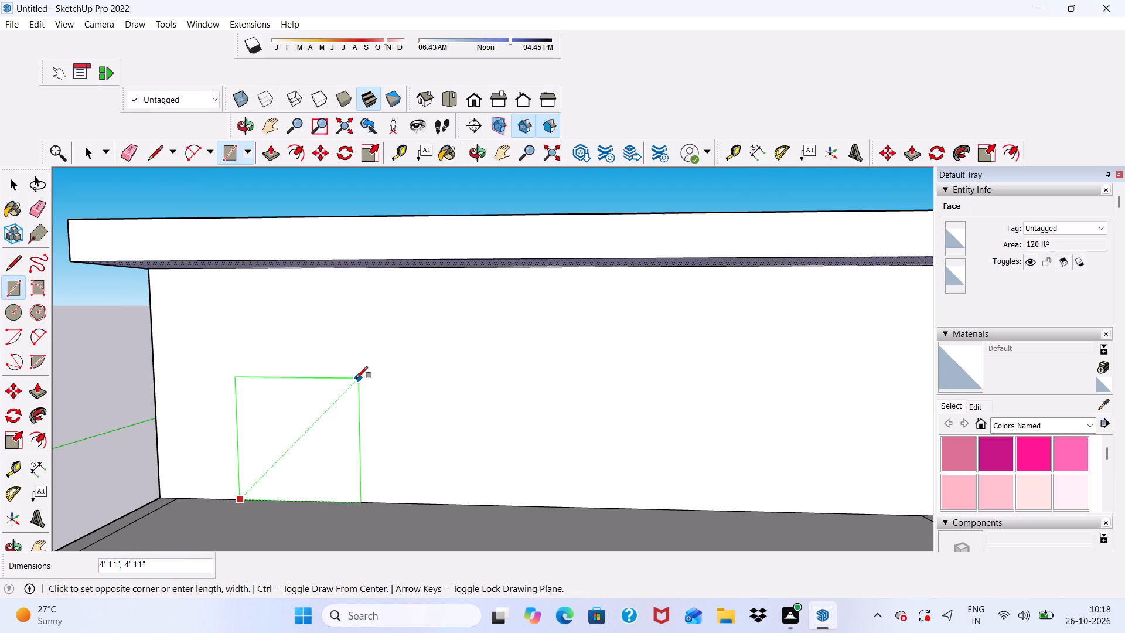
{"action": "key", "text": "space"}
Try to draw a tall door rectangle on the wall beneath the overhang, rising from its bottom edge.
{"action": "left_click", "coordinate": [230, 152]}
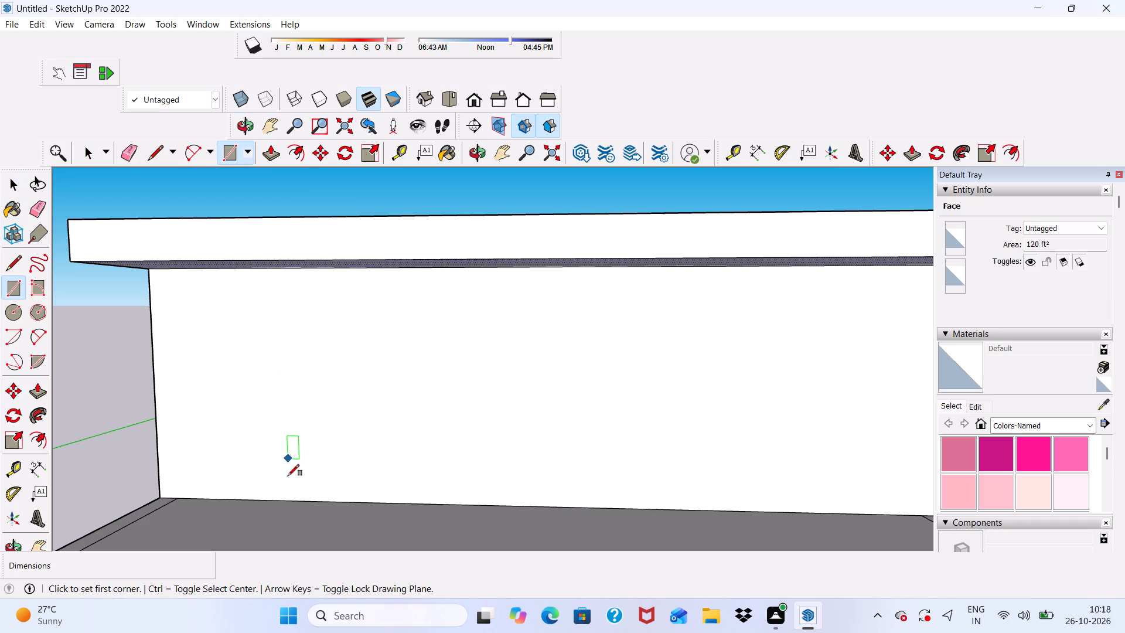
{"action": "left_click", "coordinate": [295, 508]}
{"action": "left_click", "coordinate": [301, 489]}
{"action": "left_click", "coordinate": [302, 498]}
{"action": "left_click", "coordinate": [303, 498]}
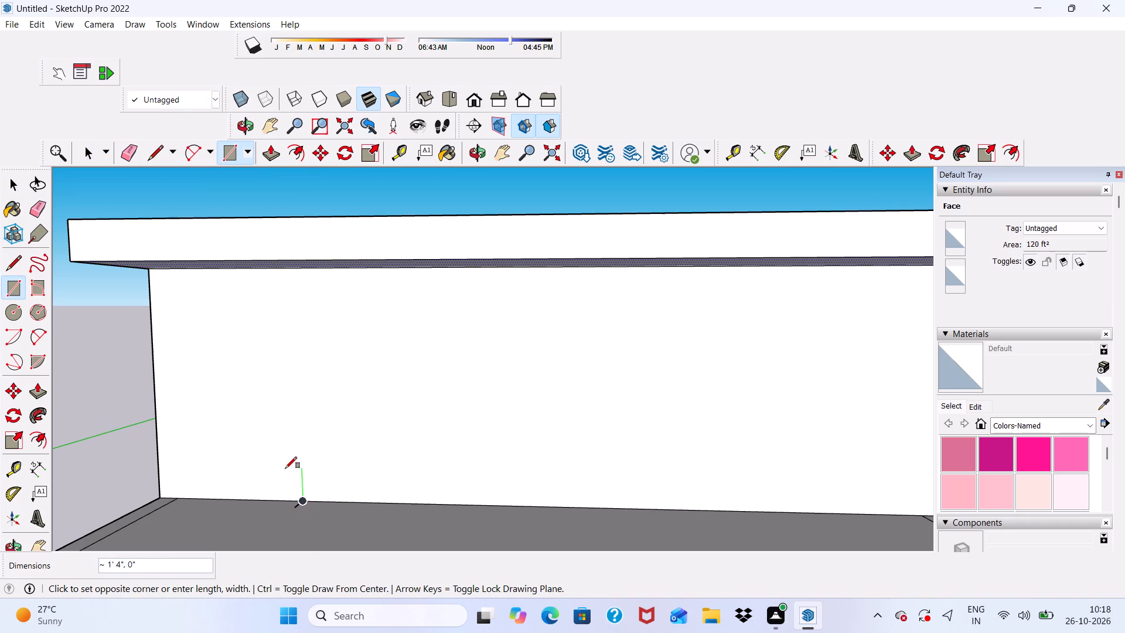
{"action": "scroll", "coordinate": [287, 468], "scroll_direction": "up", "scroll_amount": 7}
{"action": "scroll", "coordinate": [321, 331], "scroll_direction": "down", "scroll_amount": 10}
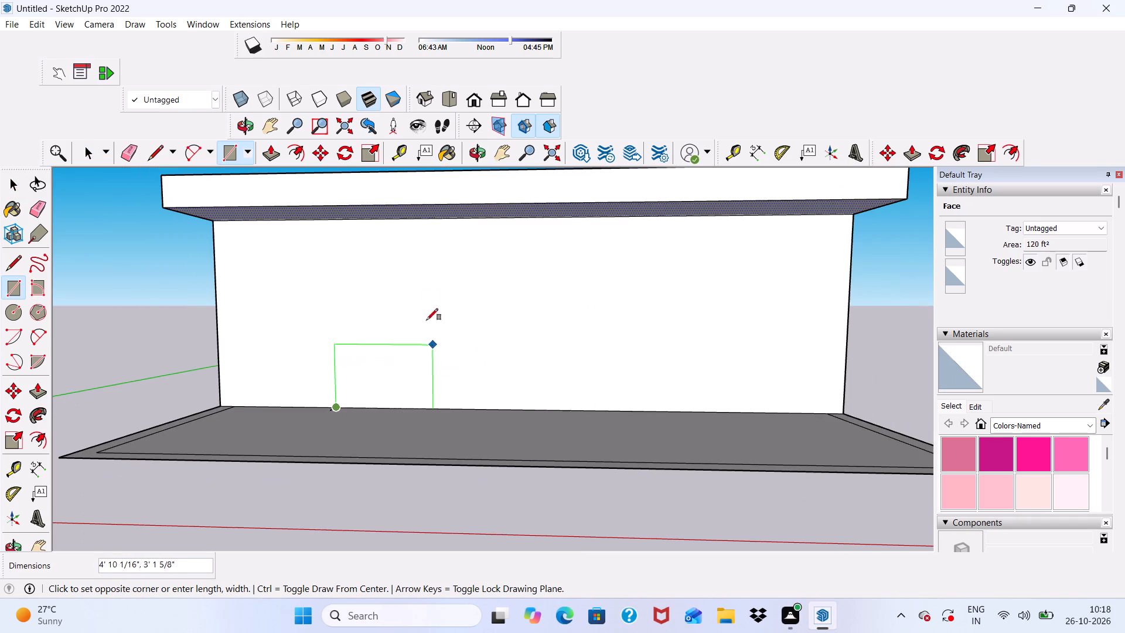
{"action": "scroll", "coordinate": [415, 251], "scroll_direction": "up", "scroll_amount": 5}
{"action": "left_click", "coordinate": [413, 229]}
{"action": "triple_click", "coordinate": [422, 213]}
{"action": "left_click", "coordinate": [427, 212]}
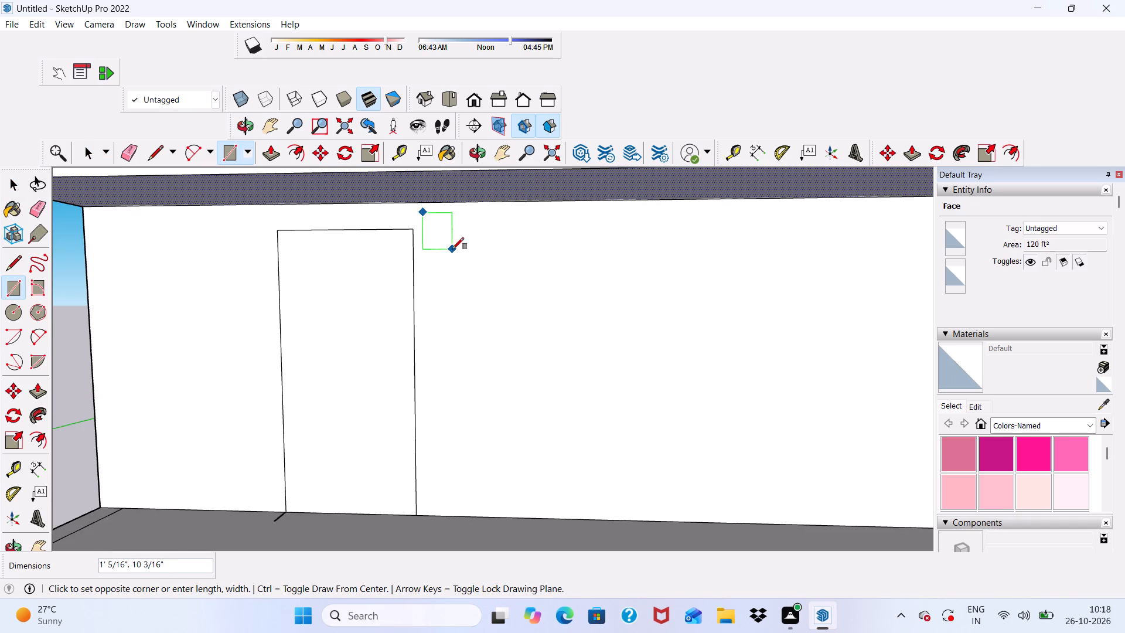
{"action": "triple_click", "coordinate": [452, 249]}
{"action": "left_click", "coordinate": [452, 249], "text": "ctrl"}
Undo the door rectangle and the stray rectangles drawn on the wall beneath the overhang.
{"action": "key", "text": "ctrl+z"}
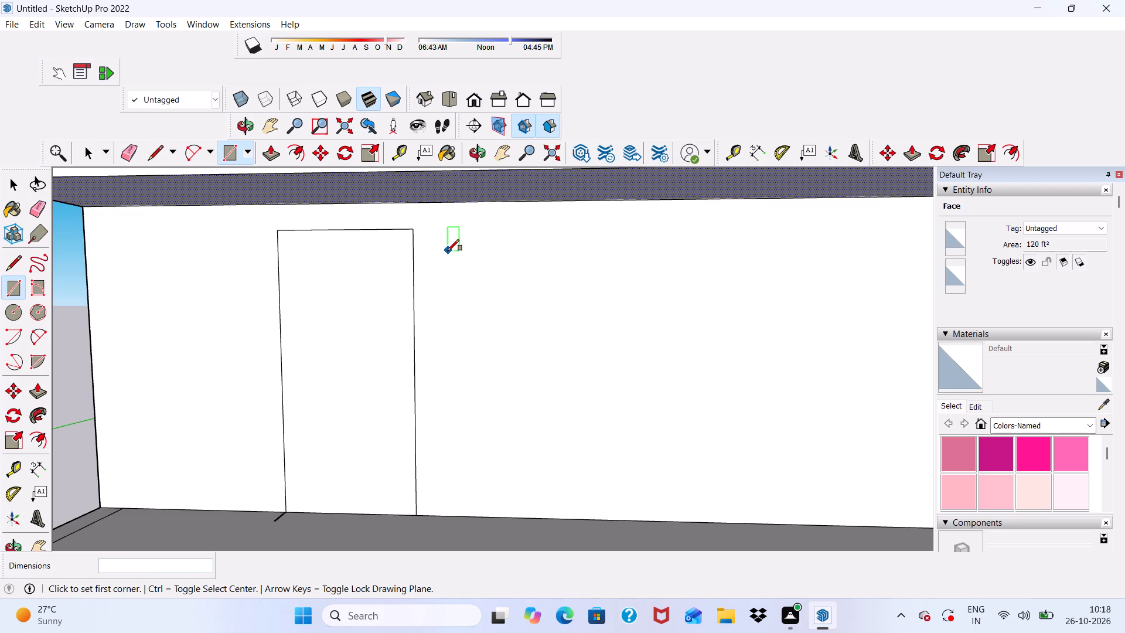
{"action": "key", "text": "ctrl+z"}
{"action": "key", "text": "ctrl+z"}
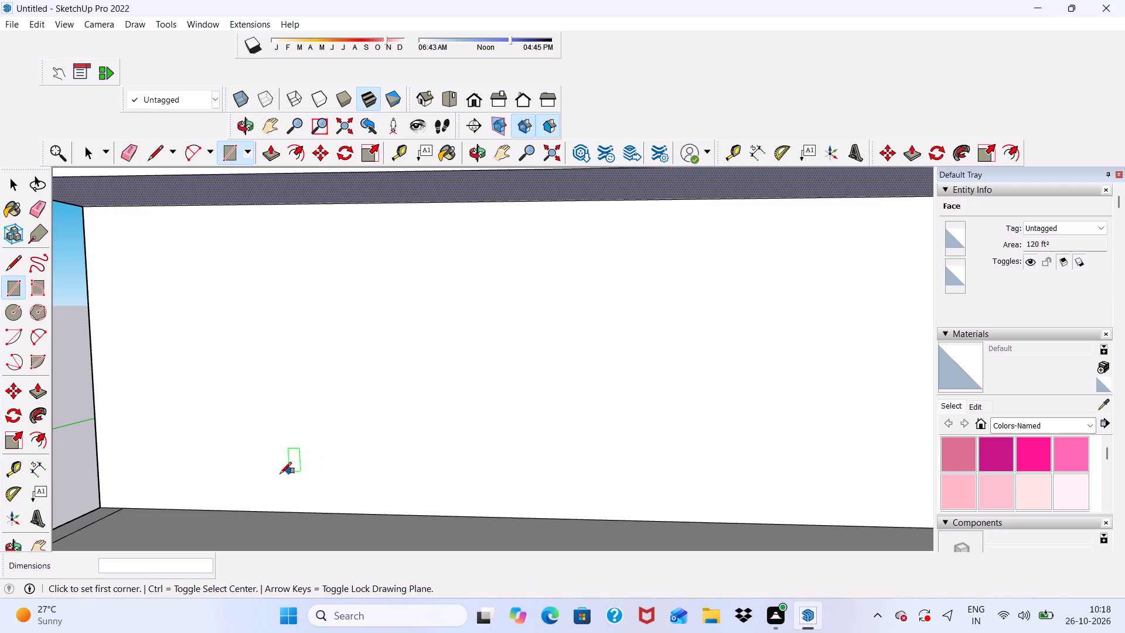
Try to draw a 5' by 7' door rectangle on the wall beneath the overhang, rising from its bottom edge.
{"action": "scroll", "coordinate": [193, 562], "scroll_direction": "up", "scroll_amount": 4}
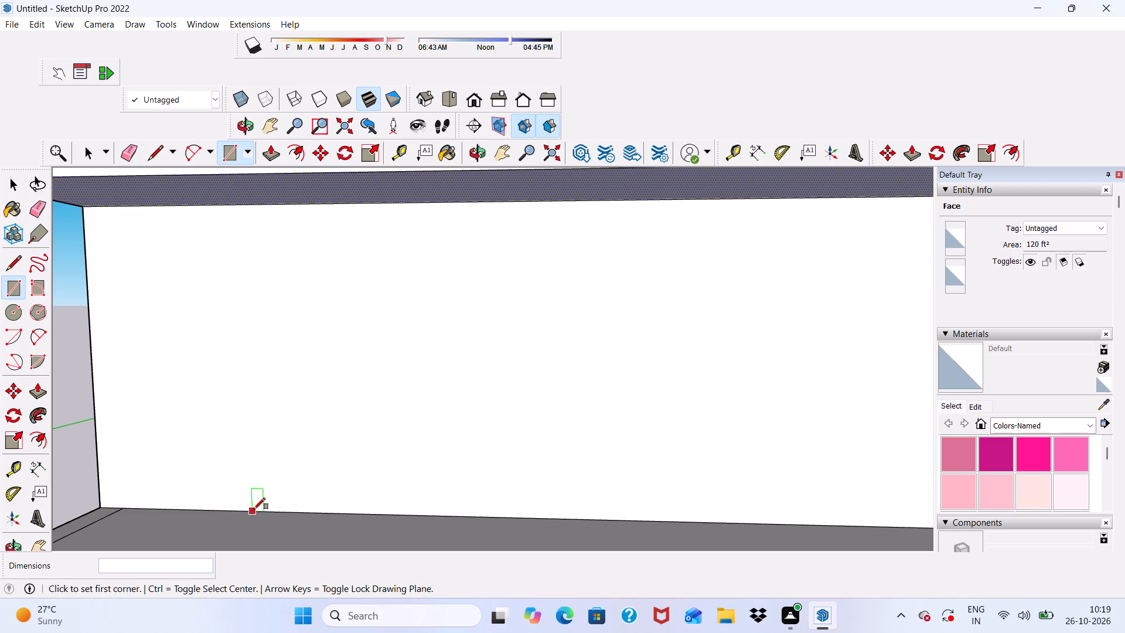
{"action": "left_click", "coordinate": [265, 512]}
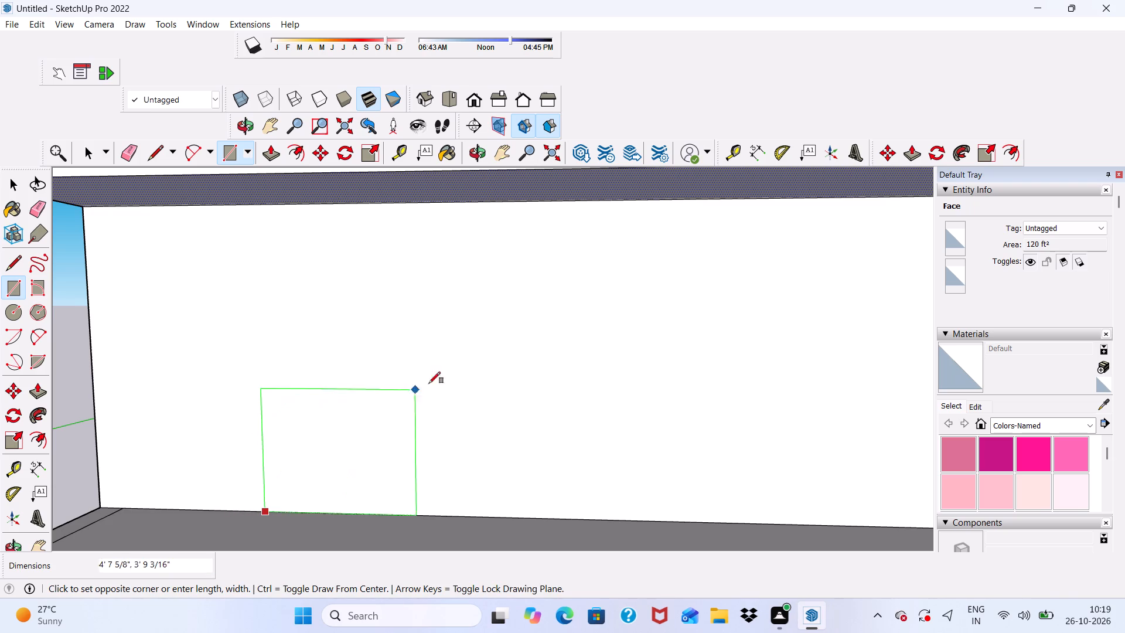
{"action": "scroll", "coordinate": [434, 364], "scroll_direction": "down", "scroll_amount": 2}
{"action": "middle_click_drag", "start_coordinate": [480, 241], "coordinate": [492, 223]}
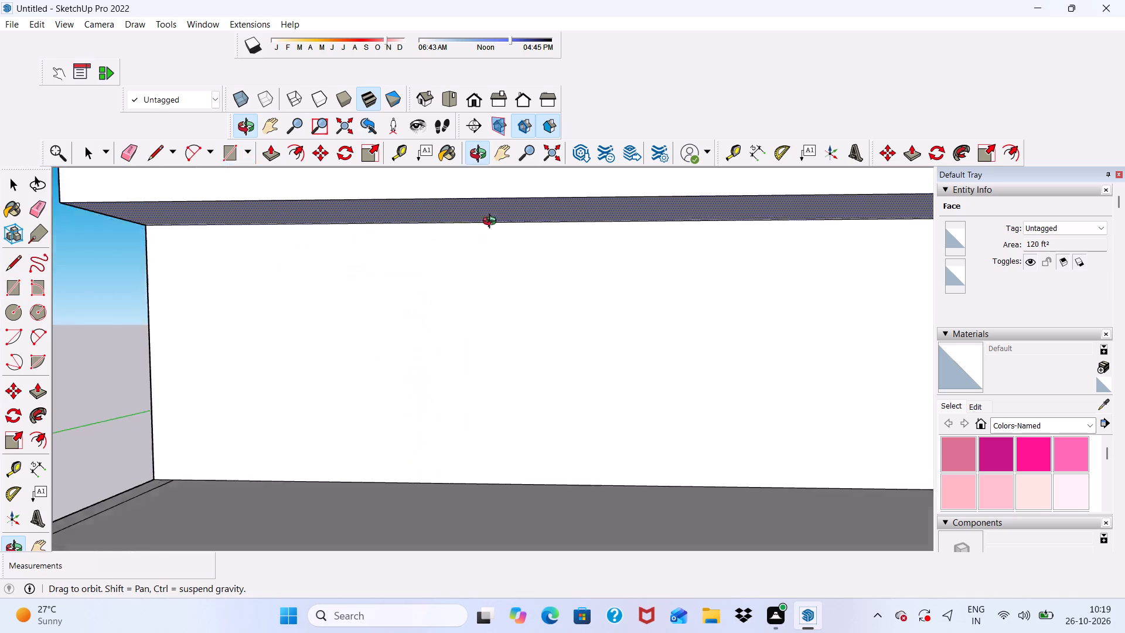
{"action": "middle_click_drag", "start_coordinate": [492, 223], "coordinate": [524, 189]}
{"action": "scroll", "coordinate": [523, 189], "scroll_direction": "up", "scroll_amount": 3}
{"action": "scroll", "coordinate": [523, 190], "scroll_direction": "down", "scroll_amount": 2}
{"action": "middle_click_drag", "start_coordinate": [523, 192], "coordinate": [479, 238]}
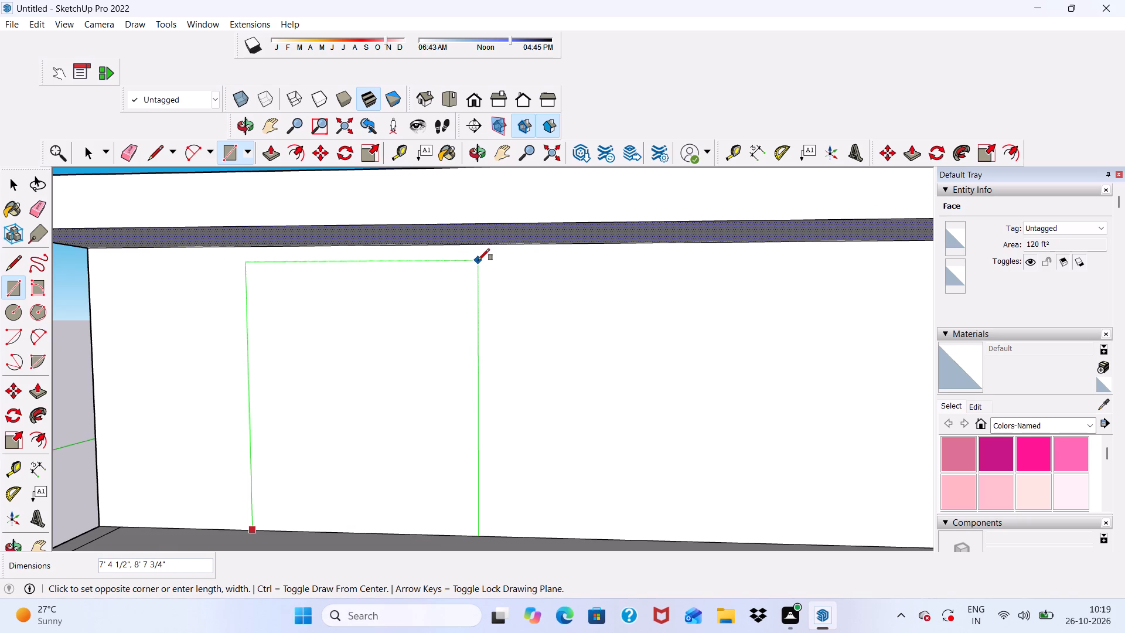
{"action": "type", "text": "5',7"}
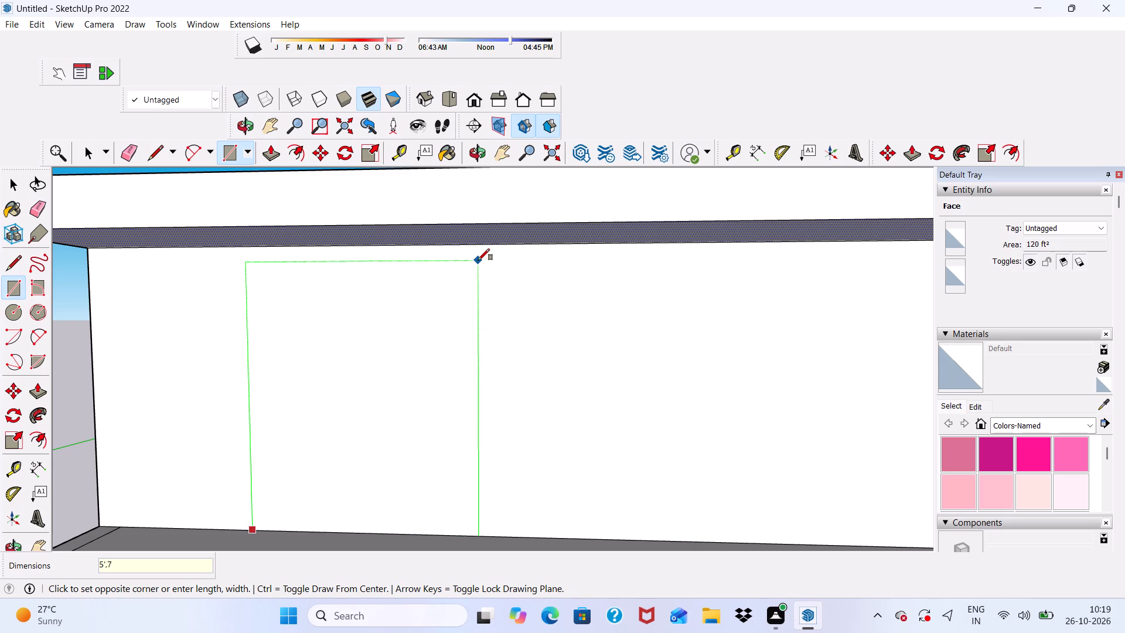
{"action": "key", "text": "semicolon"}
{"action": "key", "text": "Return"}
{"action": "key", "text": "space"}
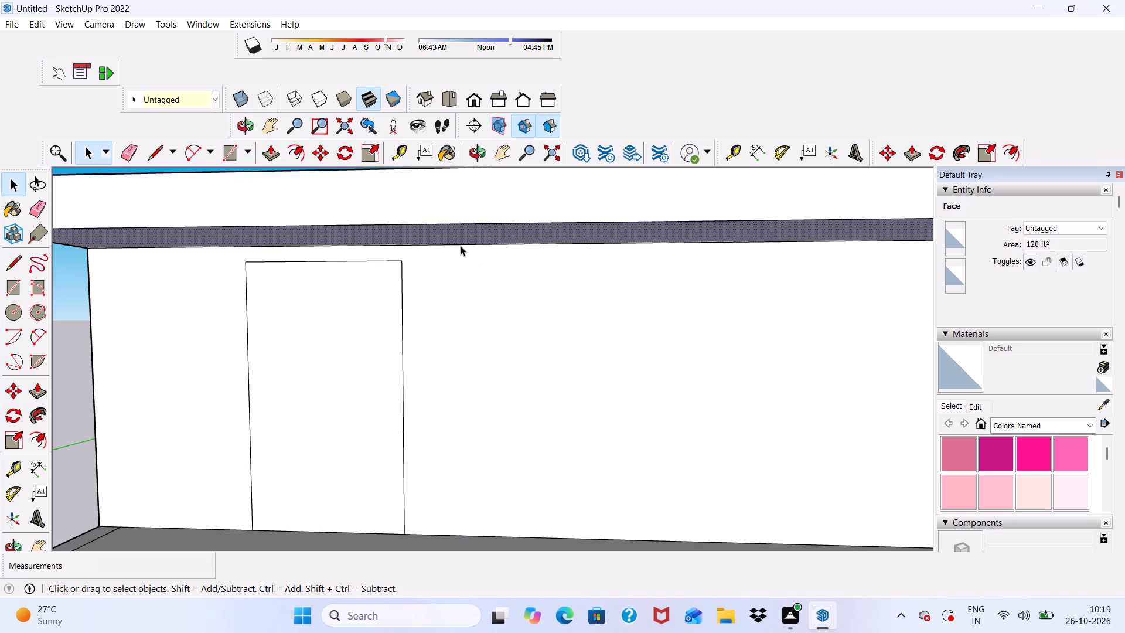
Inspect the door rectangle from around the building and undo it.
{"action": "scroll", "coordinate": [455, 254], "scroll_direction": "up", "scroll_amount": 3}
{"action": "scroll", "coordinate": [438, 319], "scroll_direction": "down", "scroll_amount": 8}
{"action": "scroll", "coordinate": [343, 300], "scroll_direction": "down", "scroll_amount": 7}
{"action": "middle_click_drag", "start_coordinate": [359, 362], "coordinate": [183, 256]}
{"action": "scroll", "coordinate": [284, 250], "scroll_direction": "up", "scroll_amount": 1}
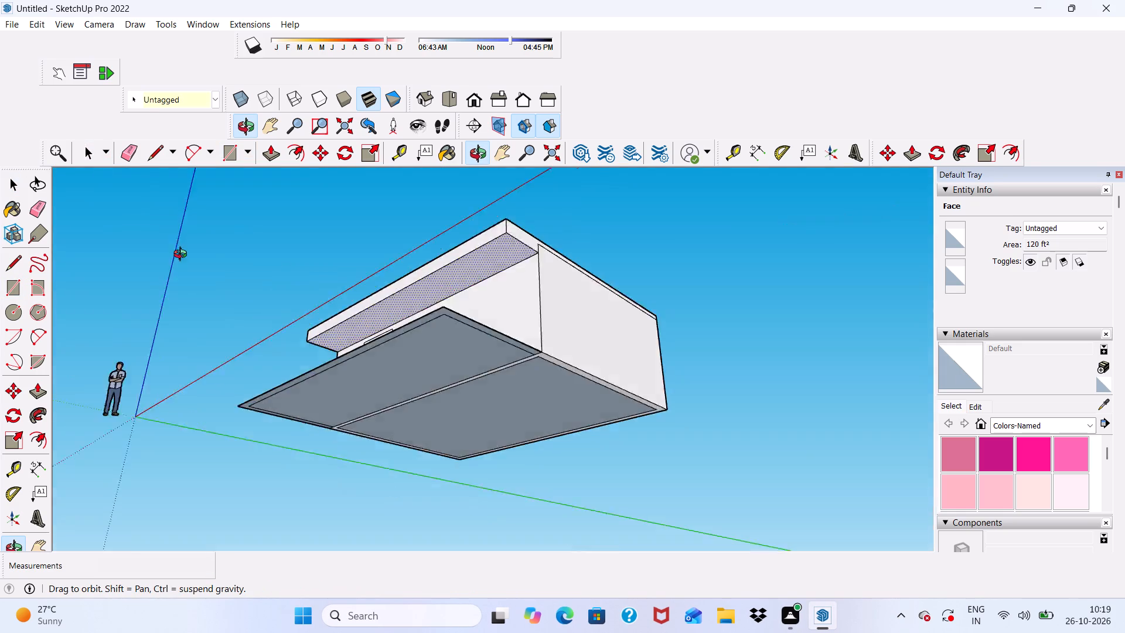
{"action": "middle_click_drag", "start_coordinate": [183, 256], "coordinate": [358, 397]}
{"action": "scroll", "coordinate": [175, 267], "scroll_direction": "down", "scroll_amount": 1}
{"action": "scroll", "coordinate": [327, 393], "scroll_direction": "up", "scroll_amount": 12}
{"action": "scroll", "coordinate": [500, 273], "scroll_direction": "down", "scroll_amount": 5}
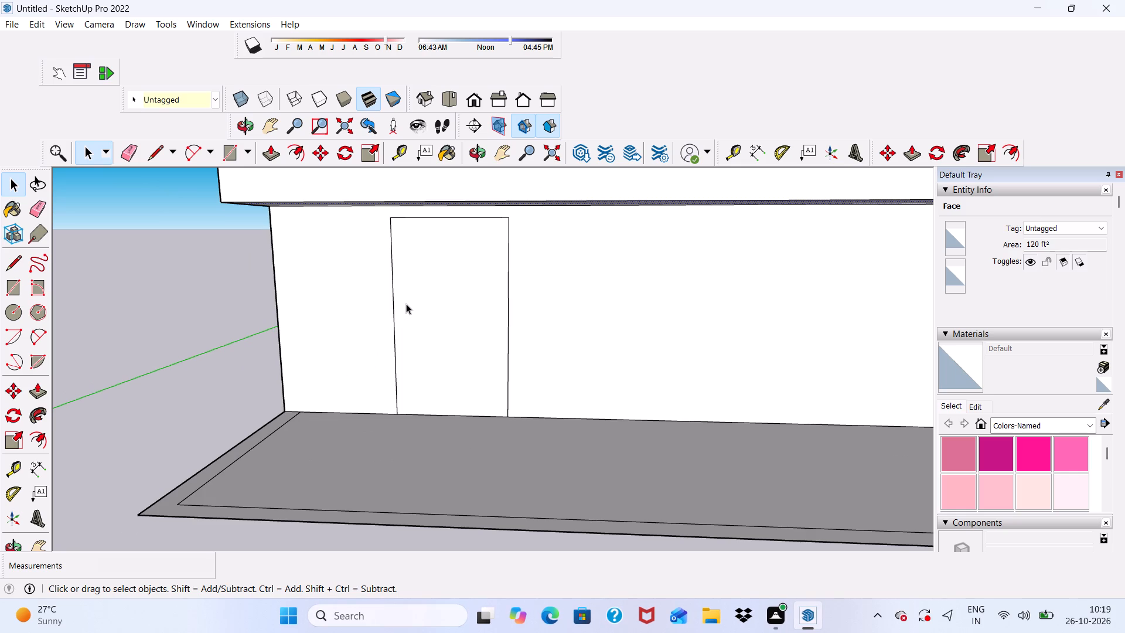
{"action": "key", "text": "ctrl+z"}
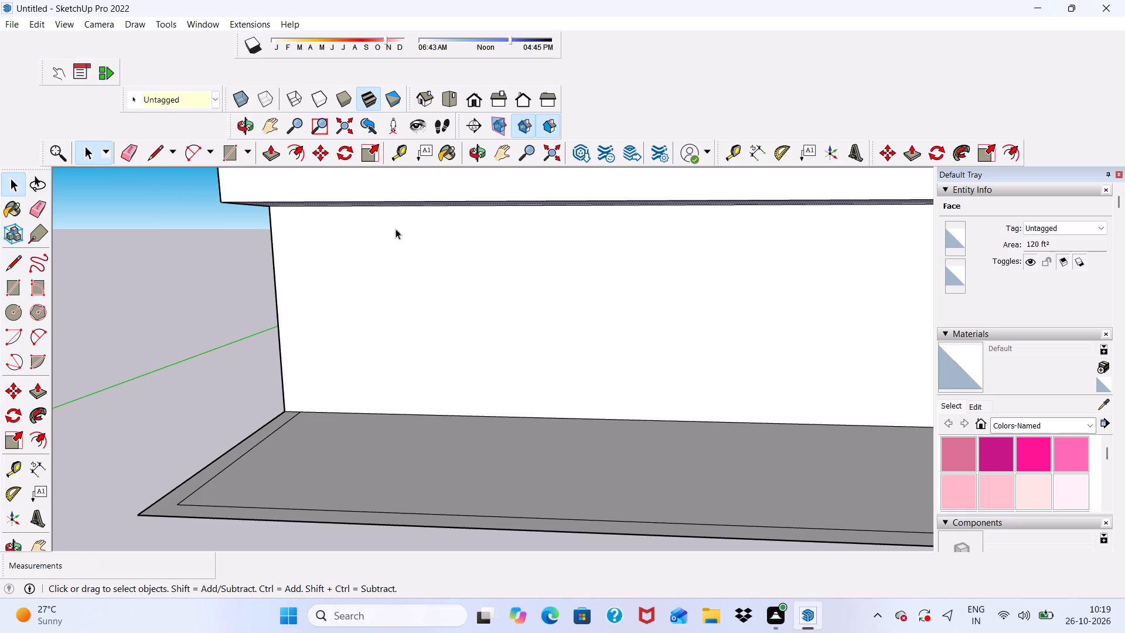
Draw a 7' by 7' door rectangle on the wall beneath the overhang, rising from the wall's bottom edge.
{"action": "left_click", "coordinate": [226, 154]}
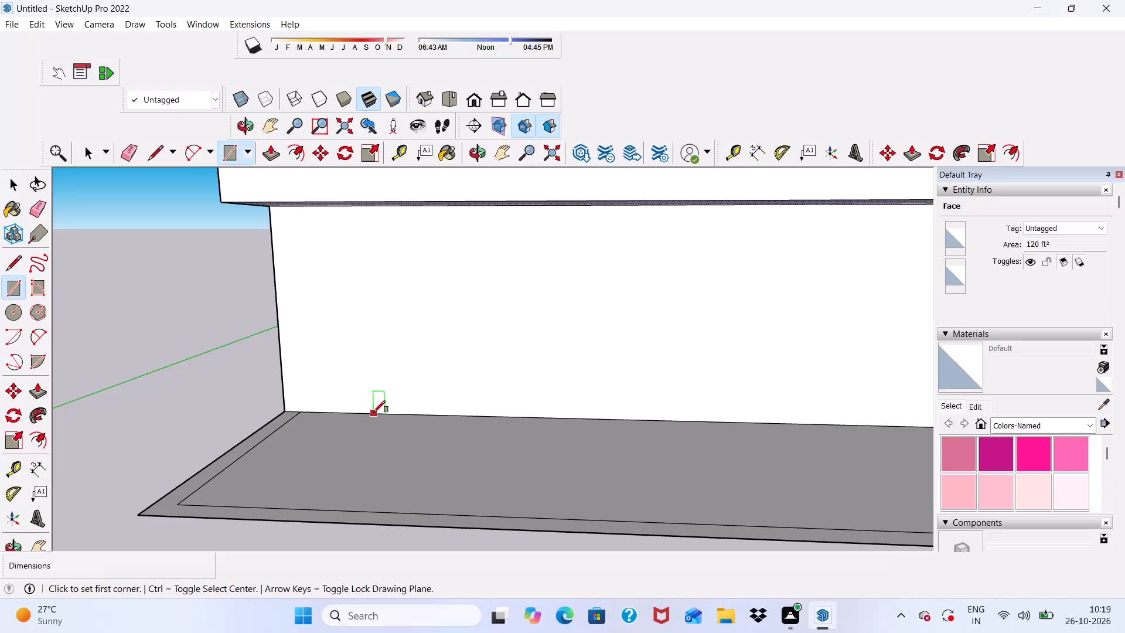
{"action": "left_click", "coordinate": [381, 413]}
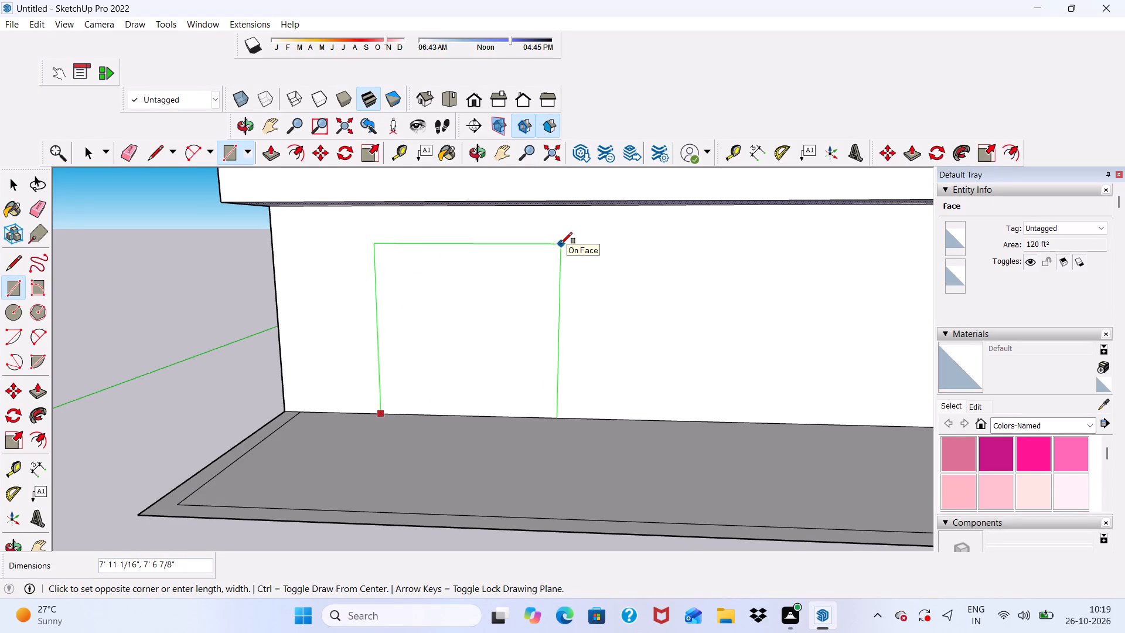
{"action": "type", "text": "7',7'"}
{"action": "key", "text": "Return"}
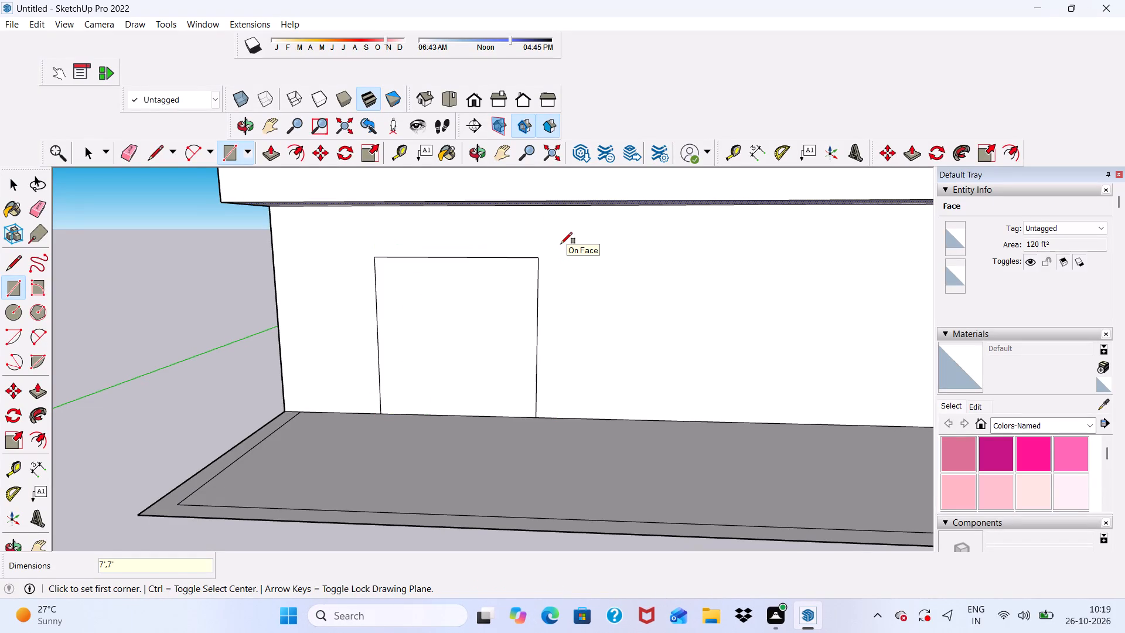
{"action": "key", "text": "space"}
Offset the door rectangle's outline outward by 6" to form a door frame border.
{"action": "scroll", "coordinate": [526, 240], "scroll_direction": "down", "scroll_amount": 4}
{"action": "middle_click_drag", "start_coordinate": [521, 366], "coordinate": [521, 329]}
{"action": "scroll", "coordinate": [521, 329], "scroll_direction": "up", "scroll_amount": 6}
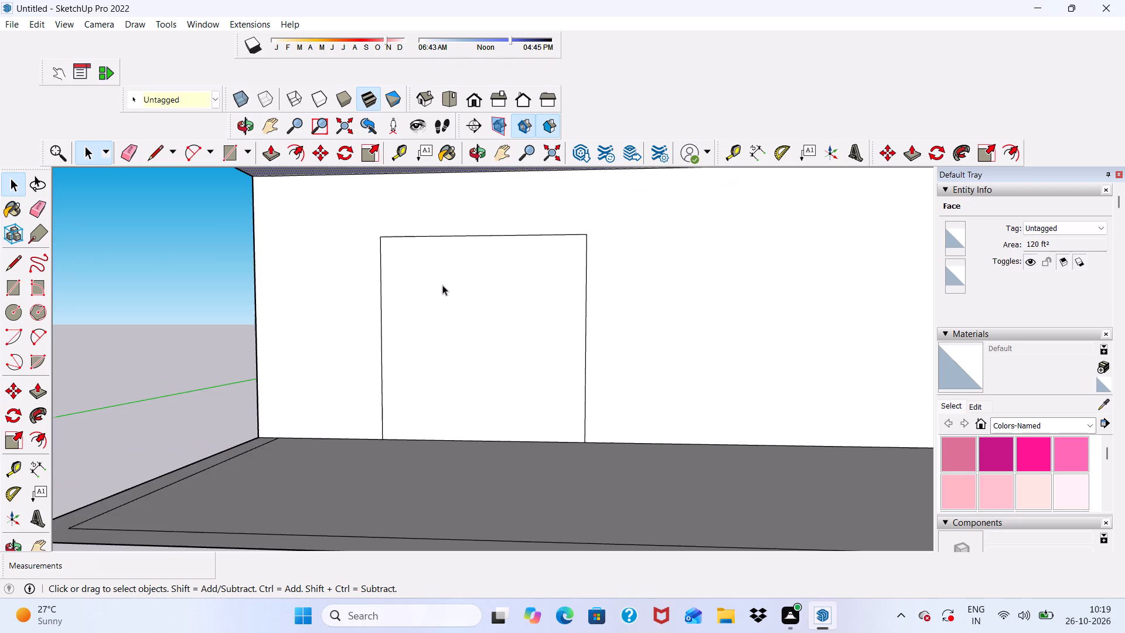
{"action": "scroll", "coordinate": [442, 285], "scroll_direction": "up", "scroll_amount": 2}
{"action": "left_click_drag", "start_coordinate": [296, 148], "coordinate": [305, 159]}
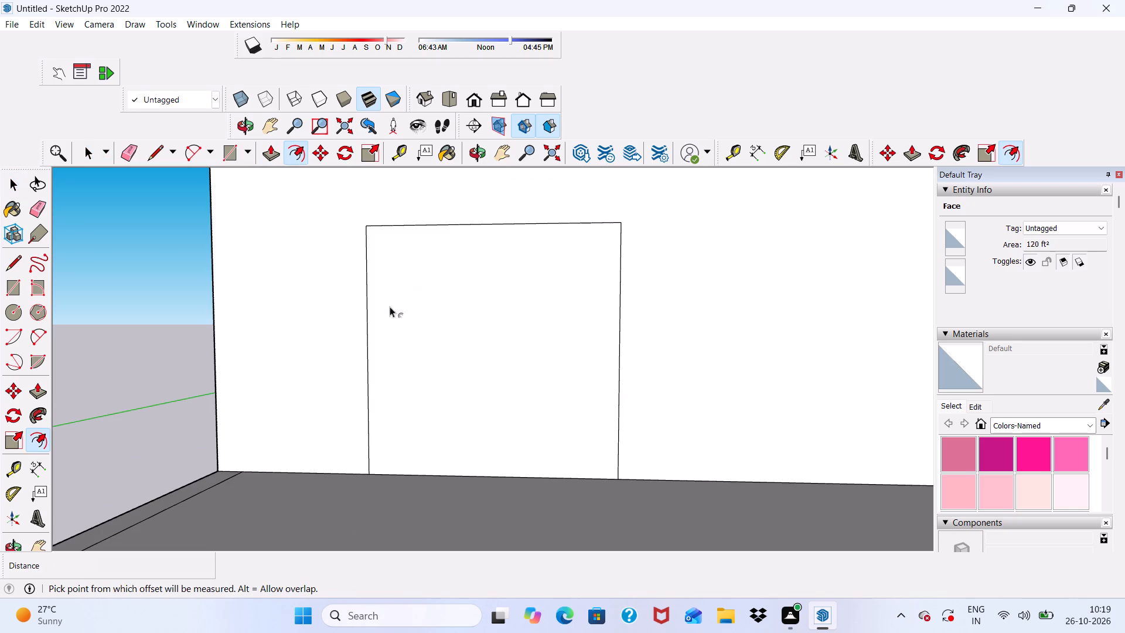
{"action": "left_click", "coordinate": [391, 298]}
{"action": "key", "text": "space"}
{"action": "left_click", "coordinate": [418, 297]}
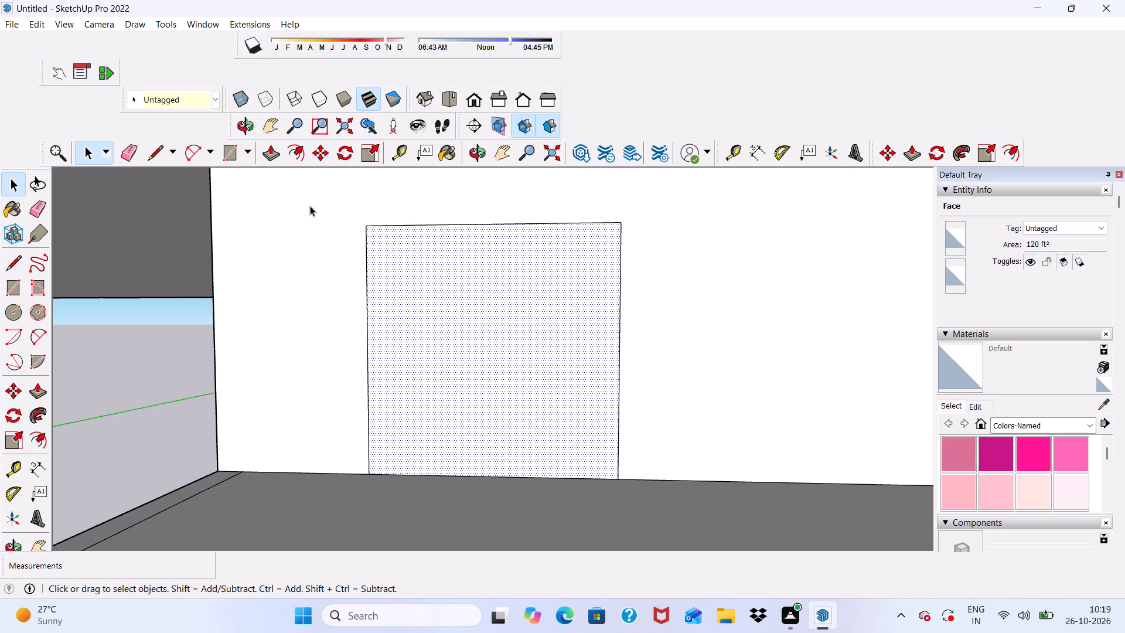
{"action": "left_click", "coordinate": [304, 150]}
{"action": "left_click", "coordinate": [384, 297]}
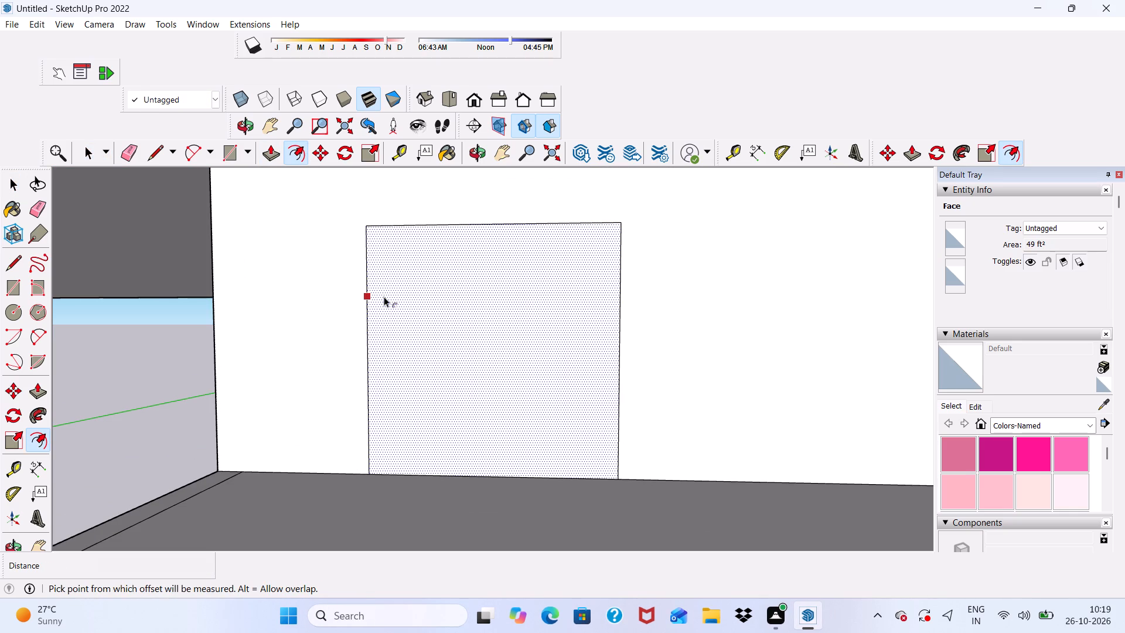
{"action": "type", "text": "6\""}
{"action": "key", "text": "Return"}
{"action": "key", "text": "space"}
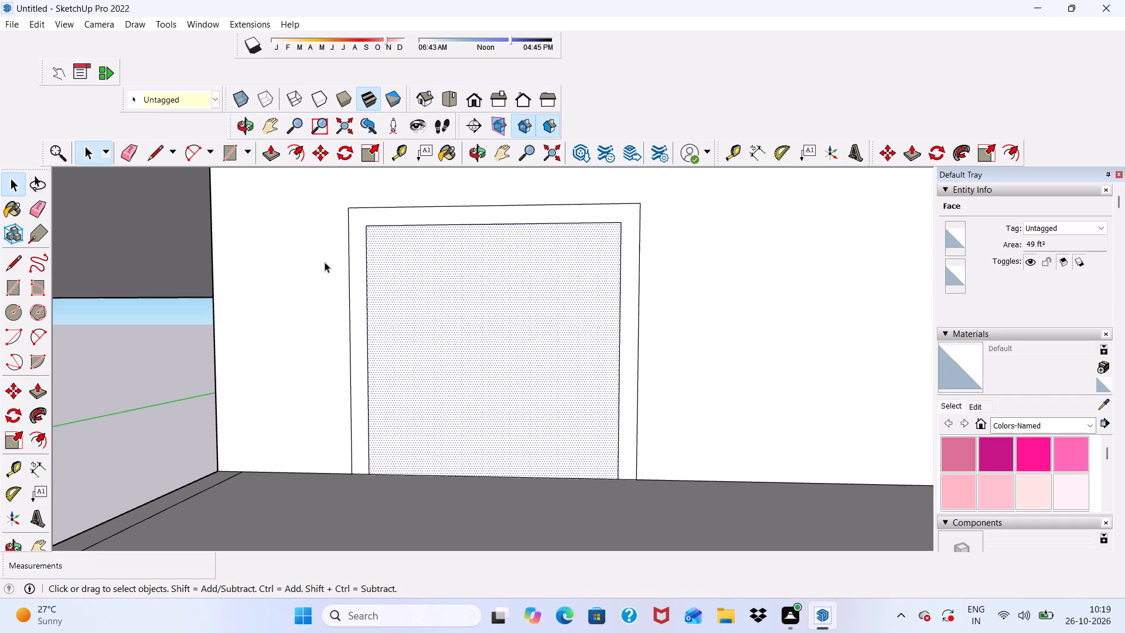
{"action": "left_click", "coordinate": [53, 342]}
{"action": "left_click", "coordinate": [83, 337]}
Erase the edges of the door frame's bottom strip that project below the floor slab.
{"action": "scroll", "coordinate": [190, 322], "scroll_direction": "down", "scroll_amount": 6}
{"action": "middle_click_drag", "start_coordinate": [306, 359], "coordinate": [329, 316]}
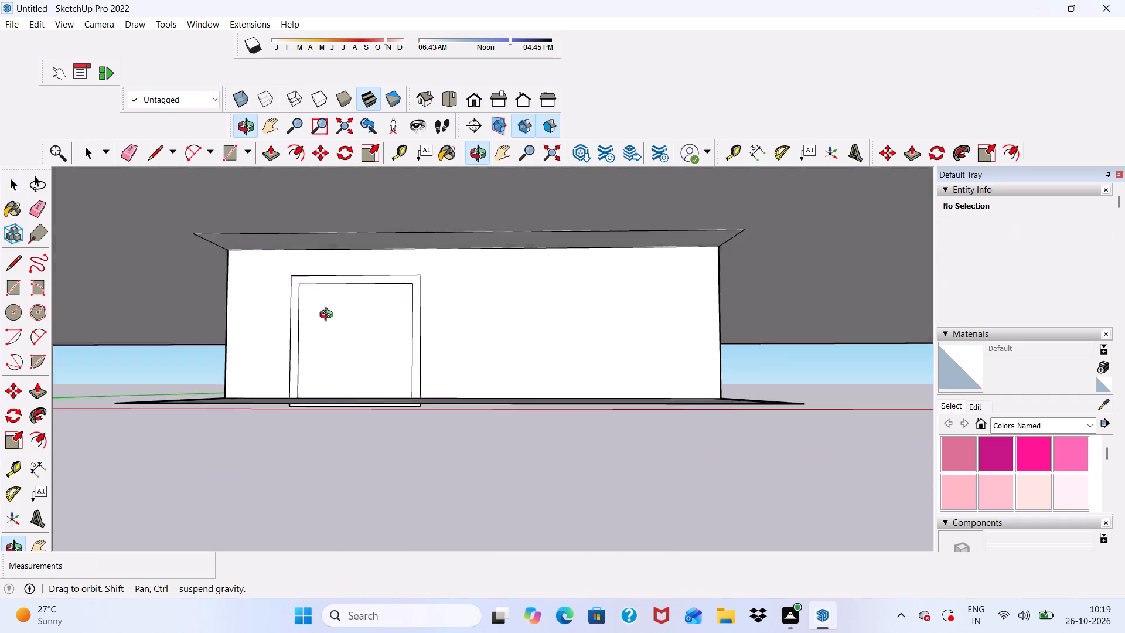
{"action": "middle_click_drag", "start_coordinate": [329, 316], "coordinate": [343, 365]}
{"action": "scroll", "coordinate": [334, 285], "scroll_direction": "up", "scroll_amount": 5}
{"action": "scroll", "coordinate": [329, 253], "scroll_direction": "down", "scroll_amount": 5}
{"action": "middle_click_drag", "start_coordinate": [329, 292], "coordinate": [342, 160]}
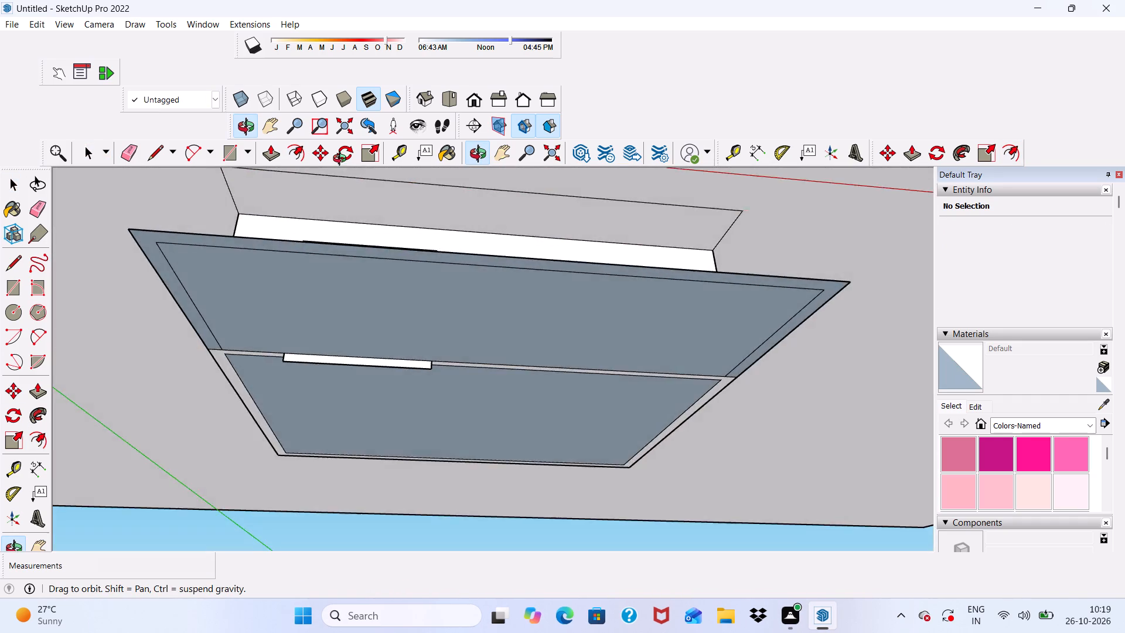
{"action": "middle_click_drag", "start_coordinate": [342, 160], "coordinate": [384, 148]}
{"action": "scroll", "coordinate": [378, 156], "scroll_direction": "up", "scroll_amount": 6}
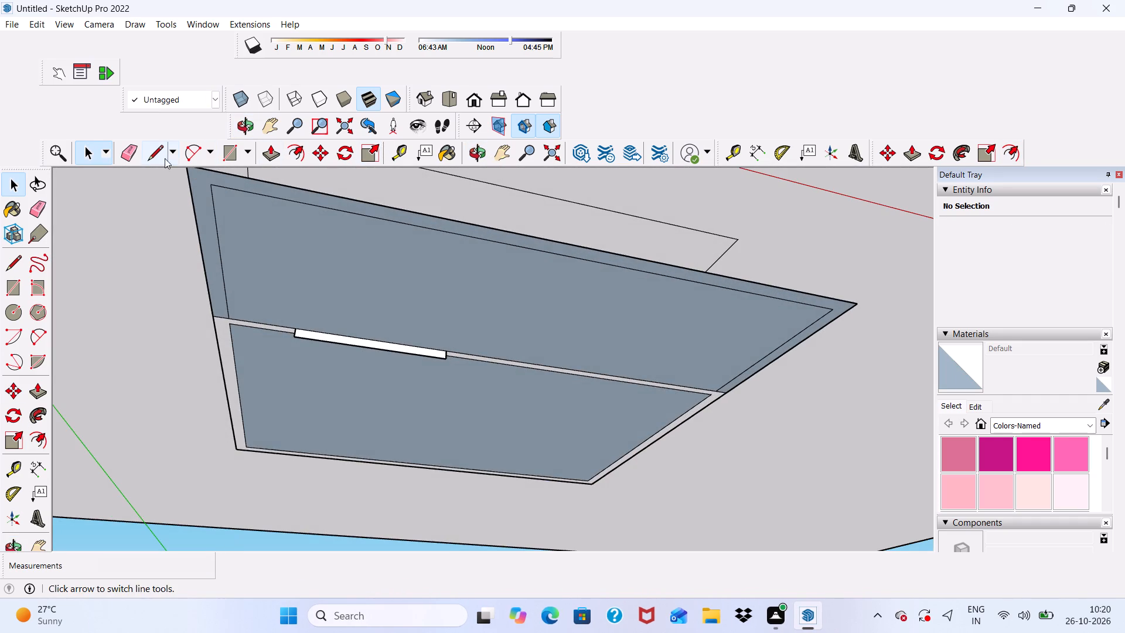
{"action": "left_click", "coordinate": [132, 155]}
{"action": "scroll", "coordinate": [261, 317], "scroll_direction": "up", "scroll_amount": 17}
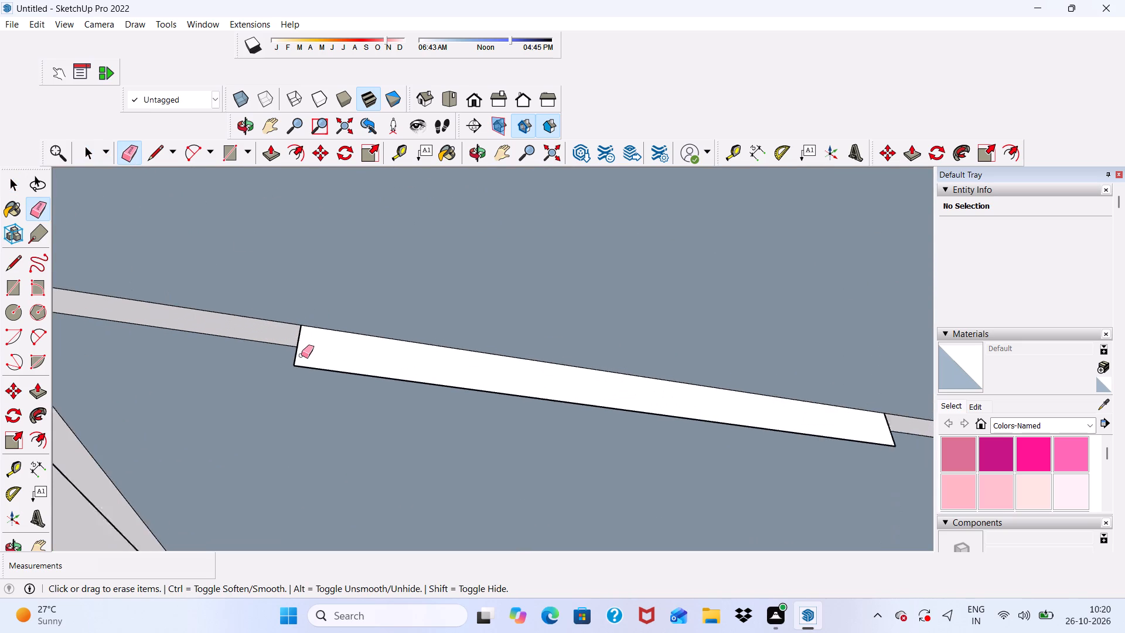
{"action": "scroll", "coordinate": [301, 355], "scroll_direction": "up", "scroll_amount": 1}
{"action": "left_click_drag", "start_coordinate": [297, 325], "coordinate": [300, 332]}
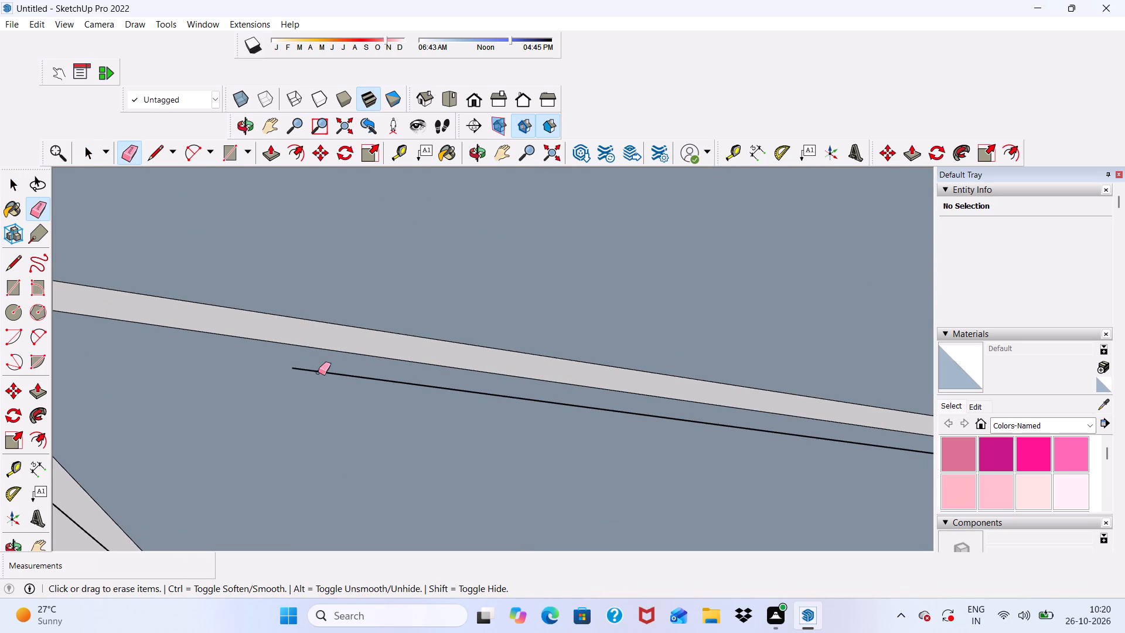
{"action": "left_click", "coordinate": [318, 372]}
{"action": "scroll", "coordinate": [216, 363], "scroll_direction": "down", "scroll_amount": 6}
{"action": "scroll", "coordinate": [519, 421], "scroll_direction": "down", "scroll_amount": 2}
{"action": "scroll", "coordinate": [645, 435], "scroll_direction": "up", "scroll_amount": 5}
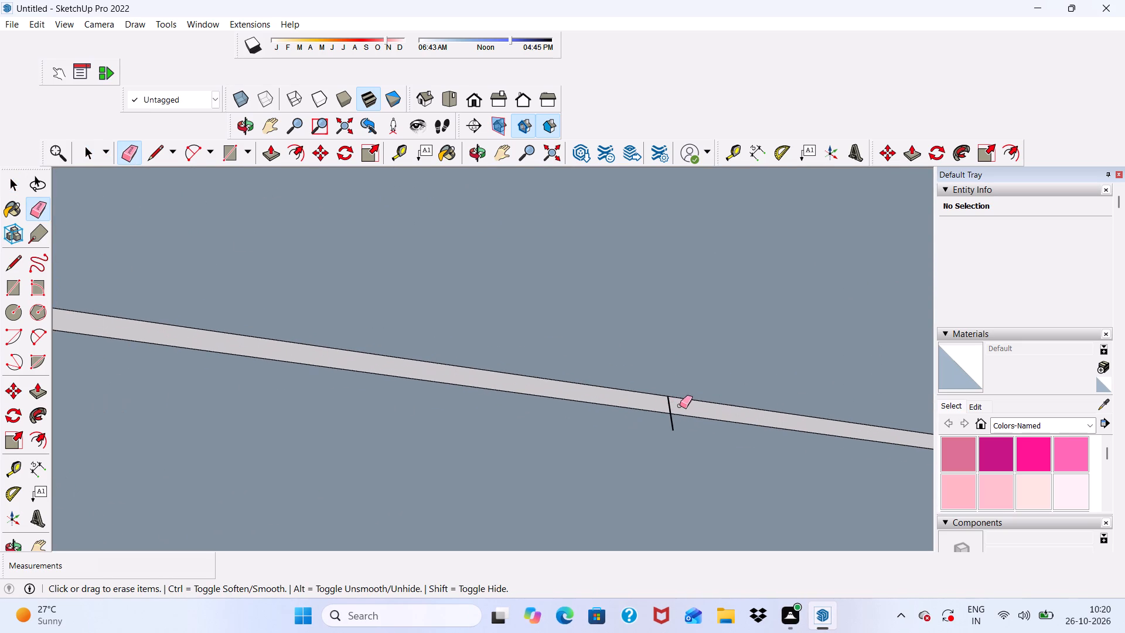
{"action": "scroll", "coordinate": [681, 406], "scroll_direction": "up", "scroll_amount": 11}
{"action": "left_click", "coordinate": [649, 416]}
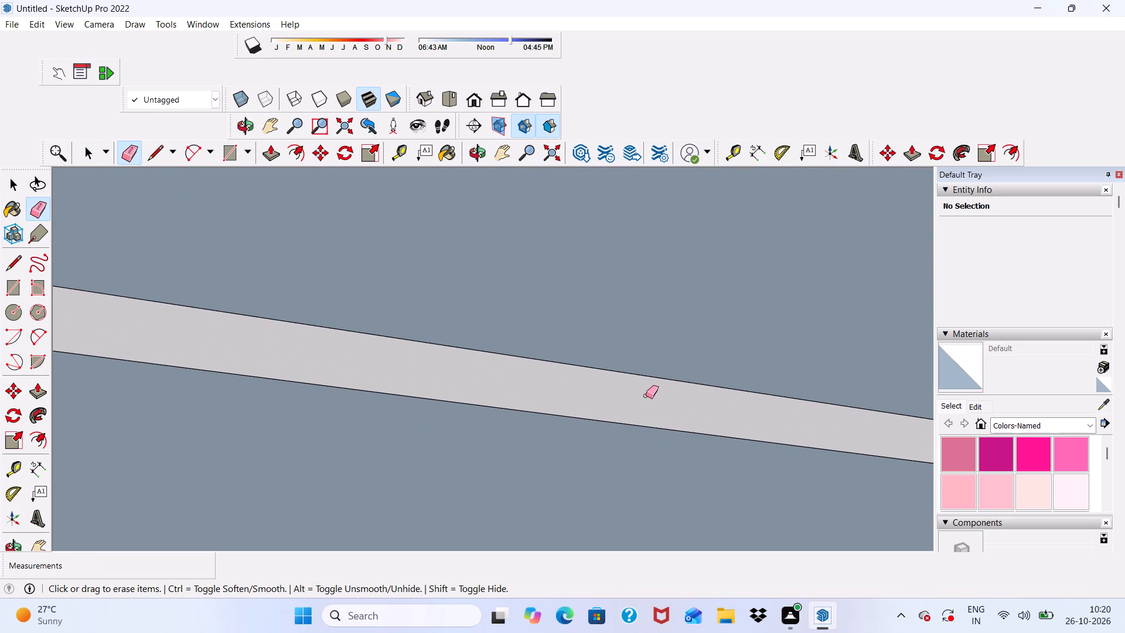
{"action": "scroll", "coordinate": [540, 376], "scroll_direction": "down", "scroll_amount": 2}
{"action": "key", "text": "space"}
Examine the base of the door frame and the floor slab from above and below.
{"action": "scroll", "coordinate": [505, 318], "scroll_direction": "down", "scroll_amount": 7}
{"action": "middle_click_drag", "start_coordinate": [504, 318], "coordinate": [445, 497]}
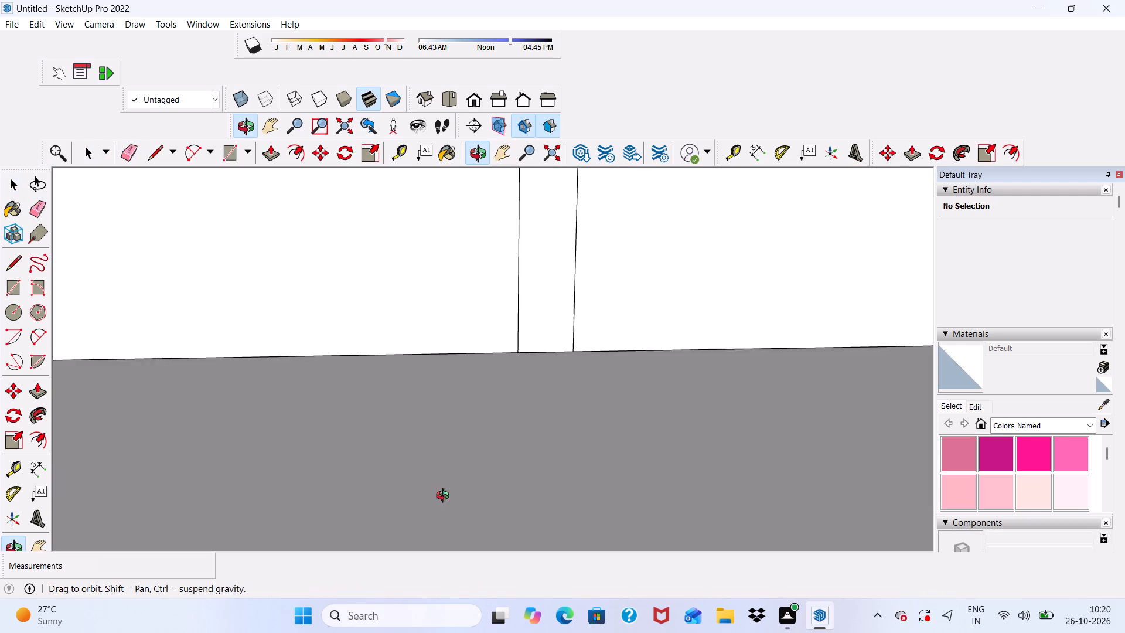
{"action": "middle_click_drag", "start_coordinate": [445, 497], "coordinate": [443, 499]}
{"action": "scroll", "coordinate": [415, 358], "scroll_direction": "down", "scroll_amount": 10}
{"action": "scroll", "coordinate": [449, 324], "scroll_direction": "down", "scroll_amount": 7}
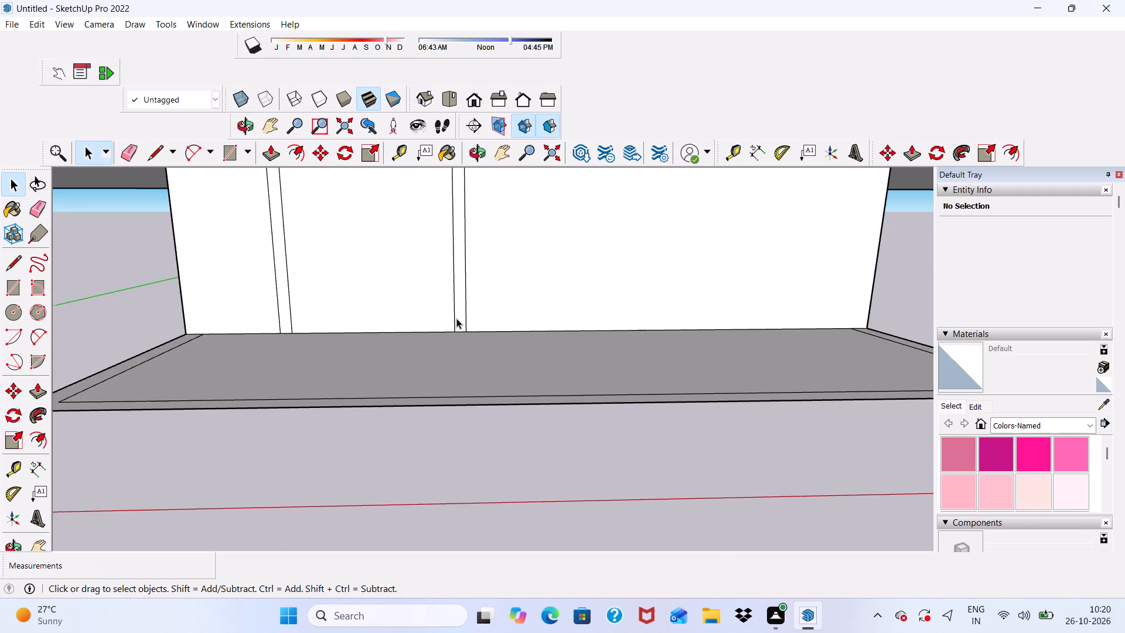
{"action": "scroll", "coordinate": [456, 318], "scroll_direction": "down", "scroll_amount": 3}
{"action": "scroll", "coordinate": [372, 242], "scroll_direction": "up", "scroll_amount": 5}
{"action": "scroll", "coordinate": [372, 242], "scroll_direction": "down", "scroll_amount": 5}
{"action": "middle_click_drag", "start_coordinate": [408, 295], "coordinate": [395, 202]}
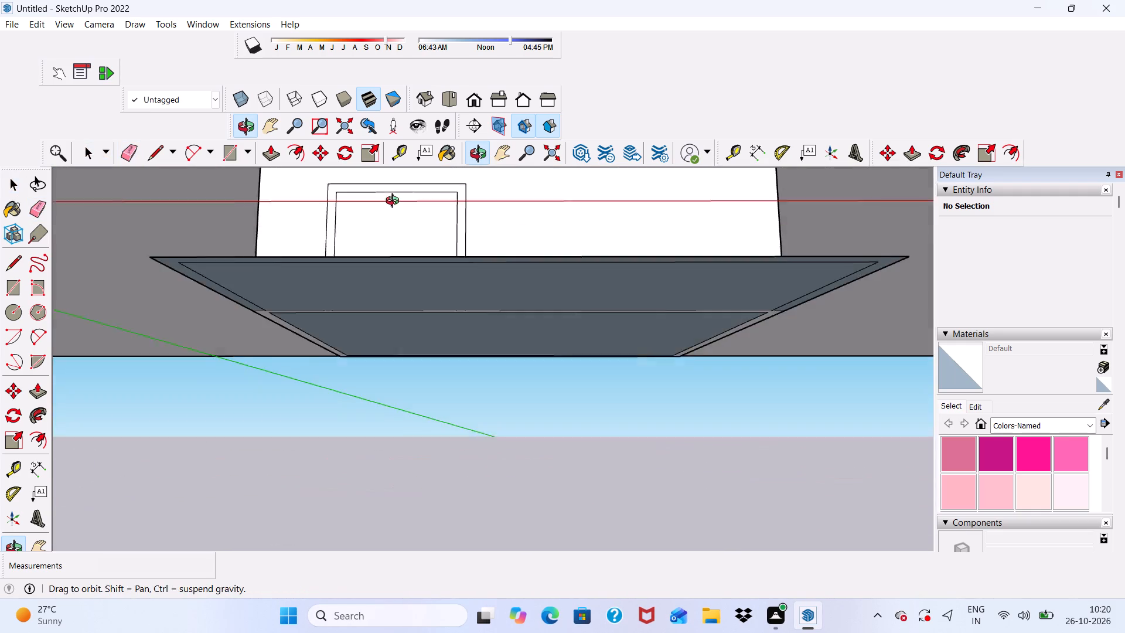
{"action": "middle_click_drag", "start_coordinate": [395, 202], "coordinate": [394, 201]}
{"action": "middle_click_drag", "start_coordinate": [395, 214], "coordinate": [422, 333]}
{"action": "scroll", "coordinate": [417, 325], "scroll_direction": "up", "scroll_amount": 3}
Erase the long edge running parallel to the door wall on the roof overhang's underside.
{"action": "left_click", "coordinate": [473, 91]}
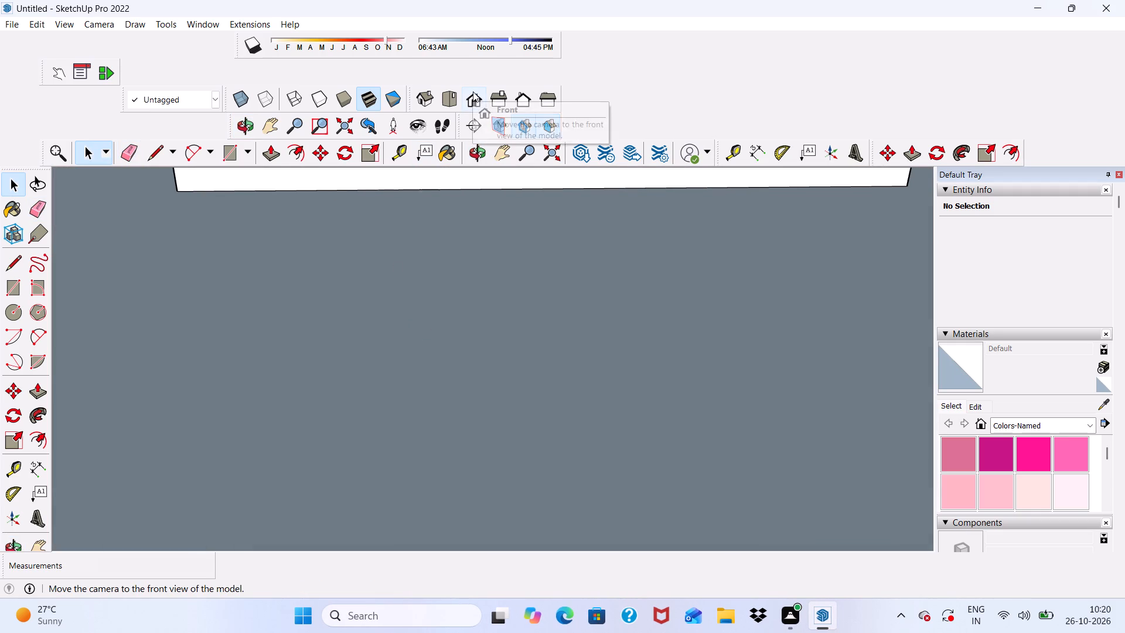
{"action": "scroll", "coordinate": [482, 217], "scroll_direction": "down", "scroll_amount": 5}
{"action": "scroll", "coordinate": [480, 274], "scroll_direction": "up", "scroll_amount": 6}
{"action": "scroll", "coordinate": [431, 265], "scroll_direction": "up", "scroll_amount": 3}
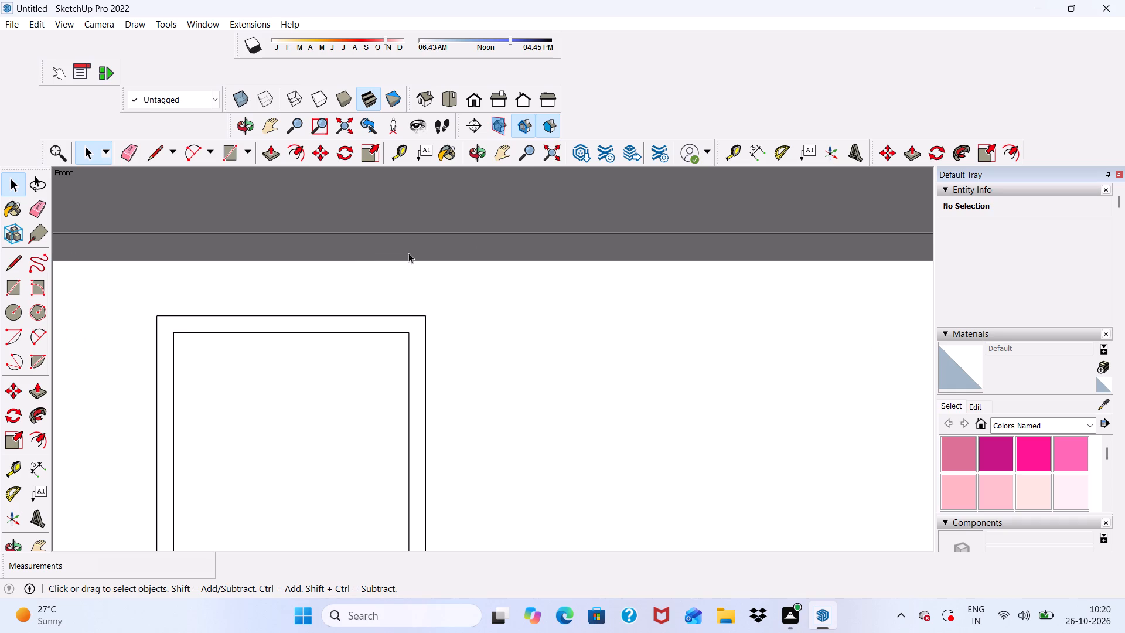
{"action": "scroll", "coordinate": [375, 256], "scroll_direction": "down", "scroll_amount": 1}
{"action": "middle_click_drag", "start_coordinate": [364, 205], "coordinate": [349, 173]}
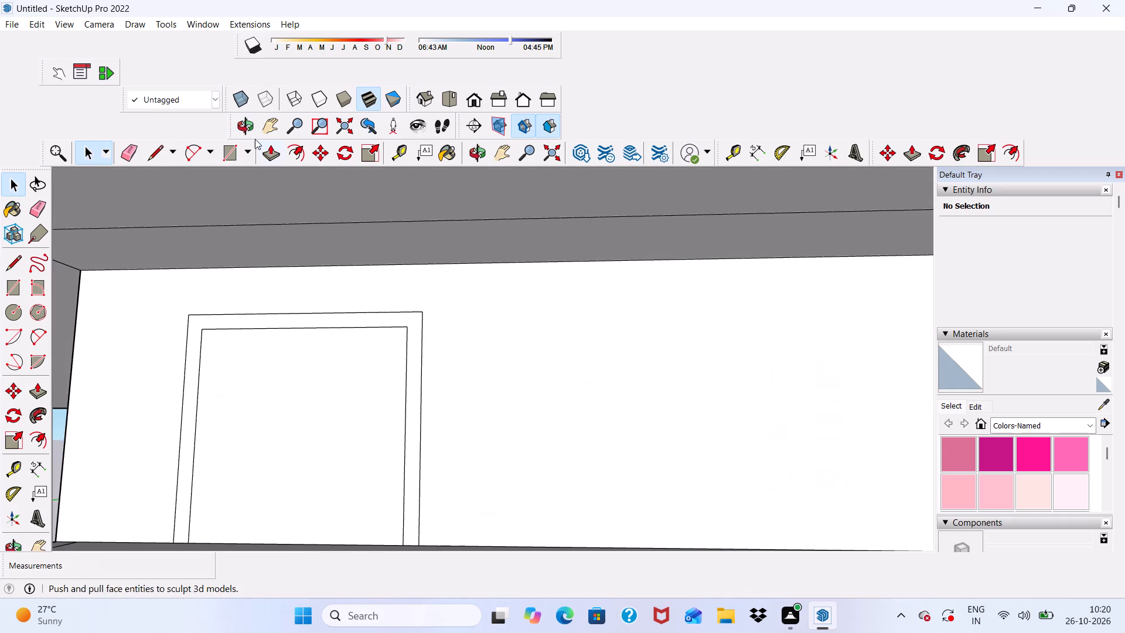
{"action": "left_click", "coordinate": [130, 142]}
{"action": "left_click_drag", "start_coordinate": [196, 204], "coordinate": [211, 230]}
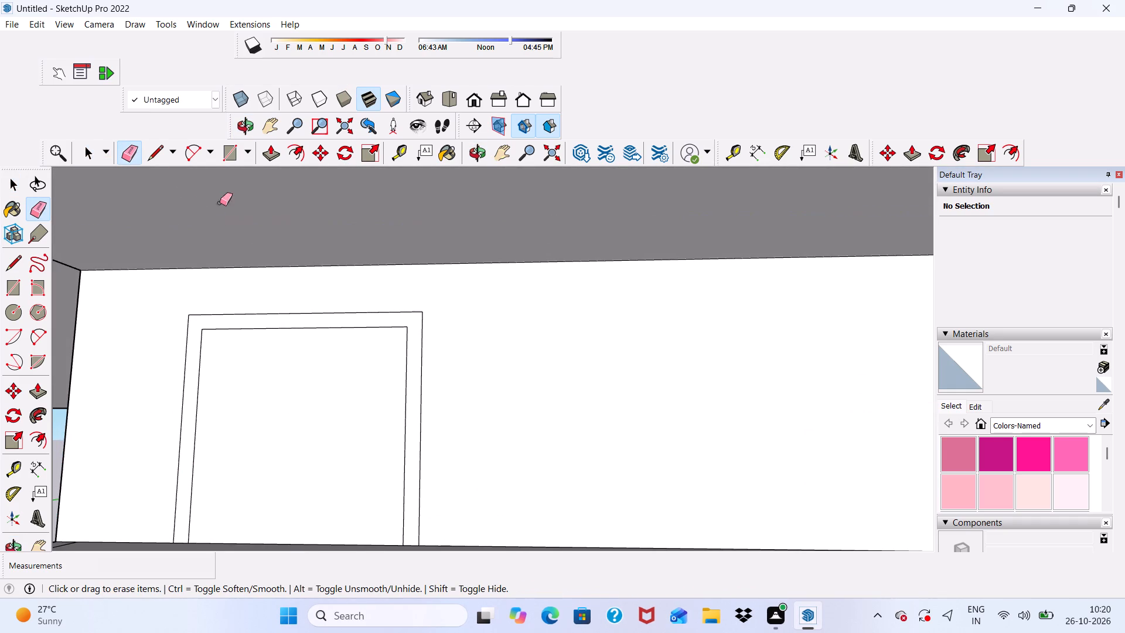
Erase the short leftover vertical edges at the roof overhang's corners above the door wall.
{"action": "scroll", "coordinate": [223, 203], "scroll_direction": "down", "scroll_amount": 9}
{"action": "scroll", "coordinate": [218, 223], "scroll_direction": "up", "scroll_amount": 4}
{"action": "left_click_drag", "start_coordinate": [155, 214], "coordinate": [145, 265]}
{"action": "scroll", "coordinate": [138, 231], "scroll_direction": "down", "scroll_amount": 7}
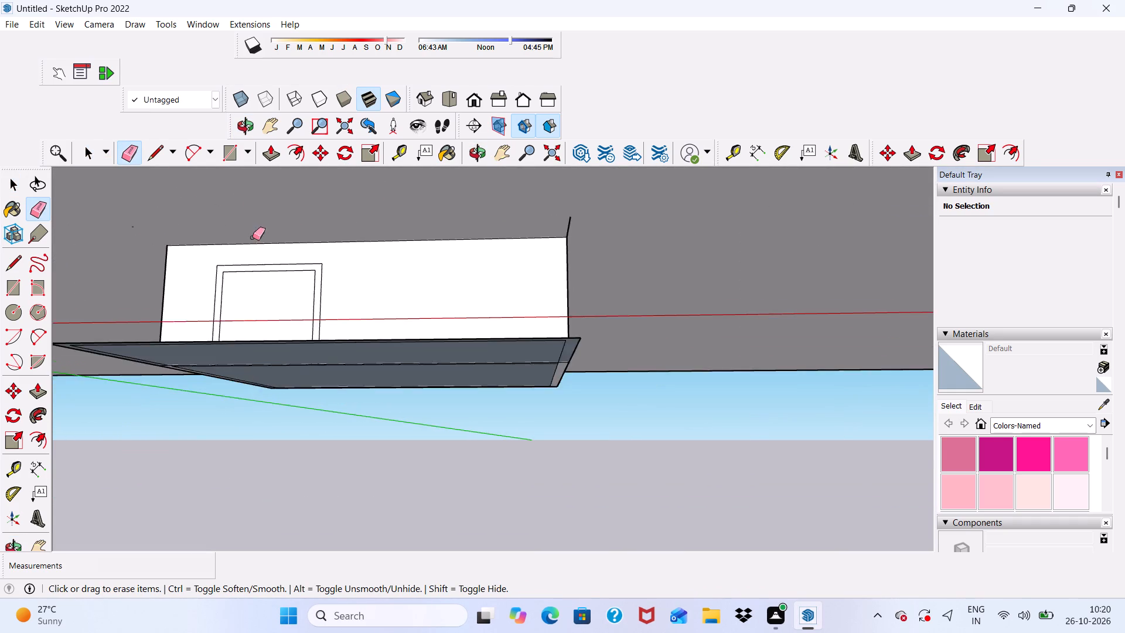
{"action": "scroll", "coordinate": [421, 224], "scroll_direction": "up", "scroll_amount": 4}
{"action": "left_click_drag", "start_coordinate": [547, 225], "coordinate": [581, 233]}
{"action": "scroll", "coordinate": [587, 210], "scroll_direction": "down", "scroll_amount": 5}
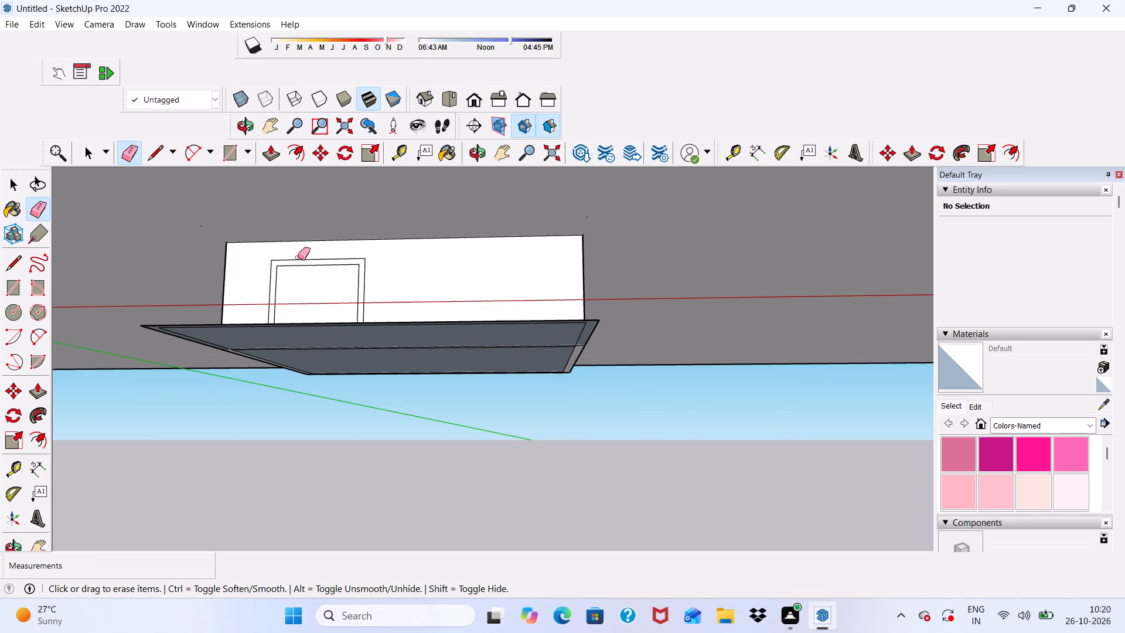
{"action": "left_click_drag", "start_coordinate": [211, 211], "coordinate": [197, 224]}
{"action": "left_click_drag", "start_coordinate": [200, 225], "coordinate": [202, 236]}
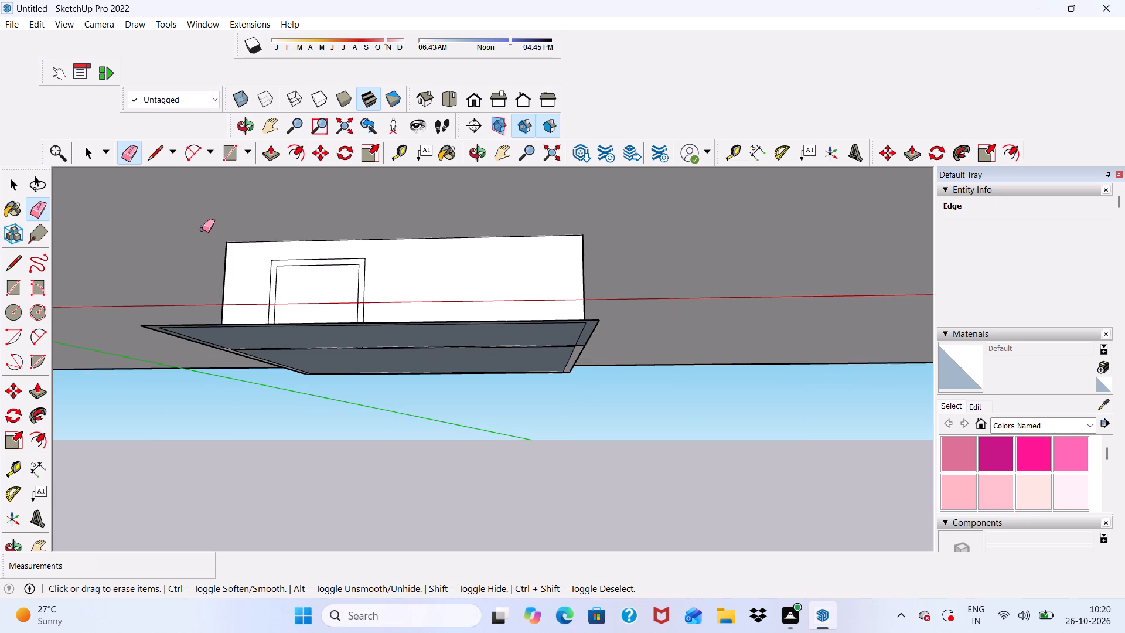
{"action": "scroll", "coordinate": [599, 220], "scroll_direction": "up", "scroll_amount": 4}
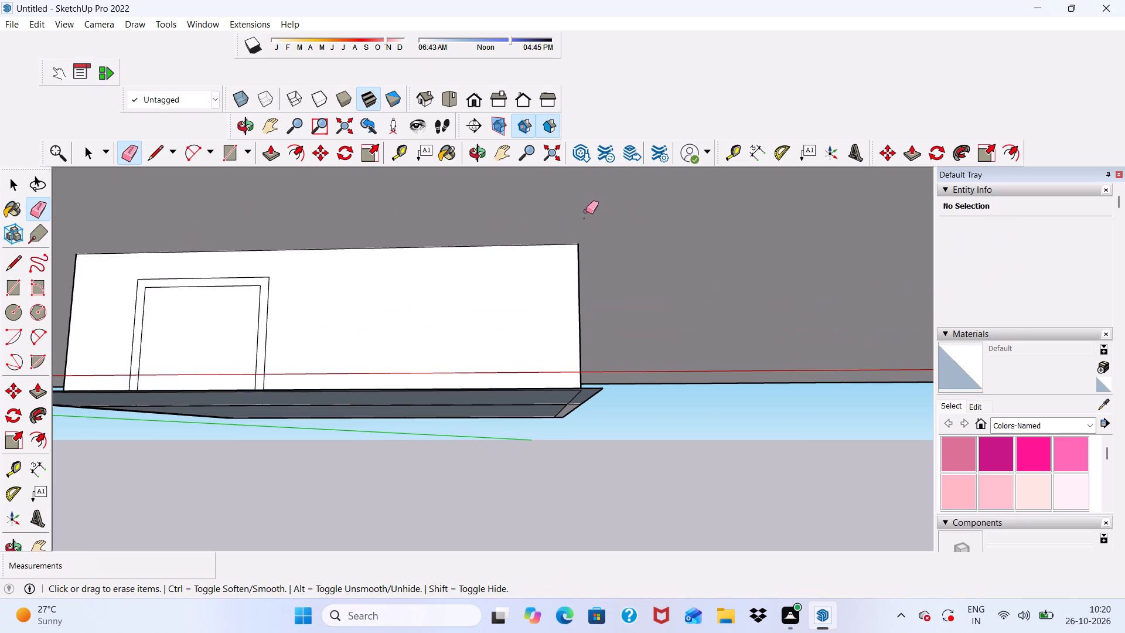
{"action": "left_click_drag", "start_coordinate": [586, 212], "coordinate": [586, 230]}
Examine the roof overhang, wall and floor slab from below and above for damage around the erased edges.
{"action": "middle_click_drag", "start_coordinate": [583, 217], "coordinate": [248, 133]}
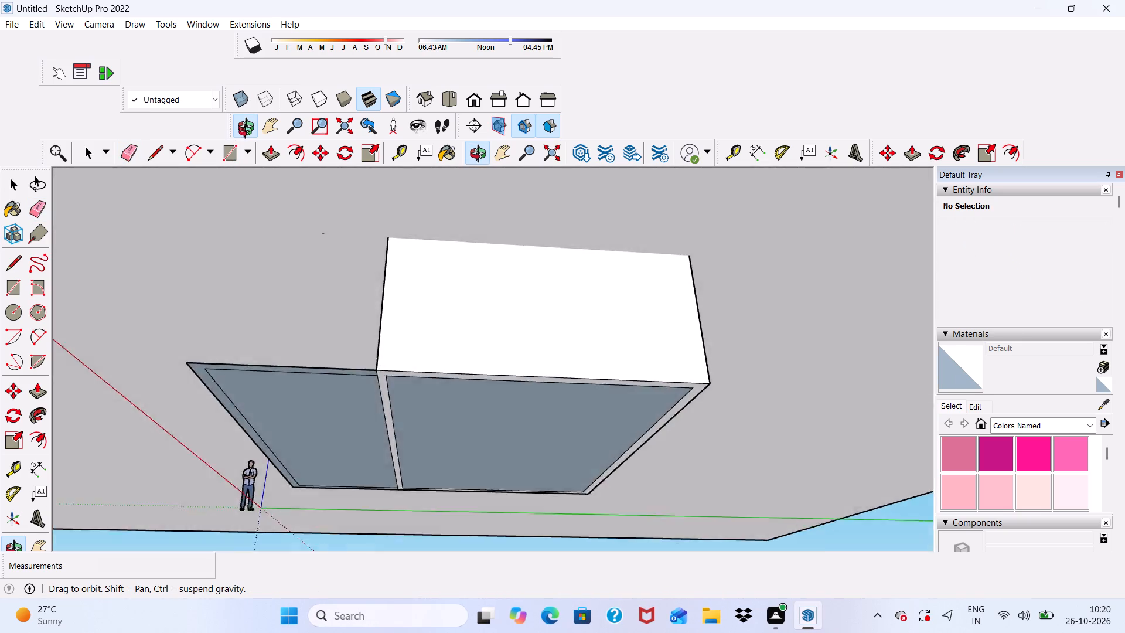
{"action": "middle_click_drag", "start_coordinate": [248, 133], "coordinate": [601, 300]}
{"action": "key", "text": "space"}
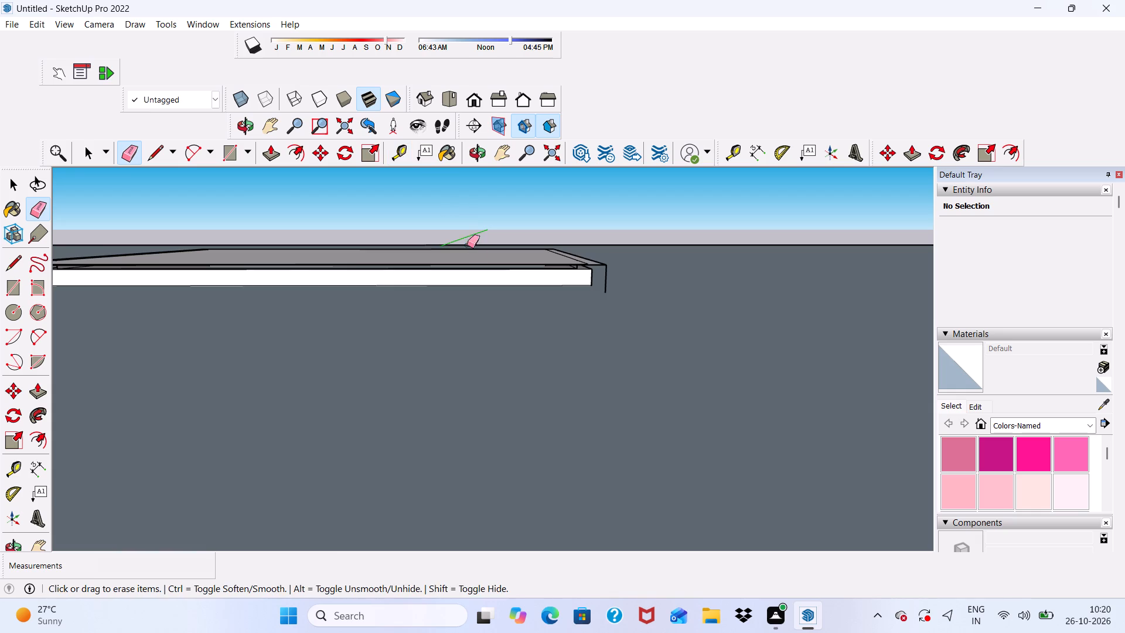
{"action": "scroll", "coordinate": [473, 256], "scroll_direction": "down", "scroll_amount": 3}
{"action": "key", "text": "space"}
{"action": "scroll", "coordinate": [478, 271], "scroll_direction": "down", "scroll_amount": 7}
{"action": "scroll", "coordinate": [474, 190], "scroll_direction": "up", "scroll_amount": 1}
{"action": "left_click", "coordinate": [475, 86]}
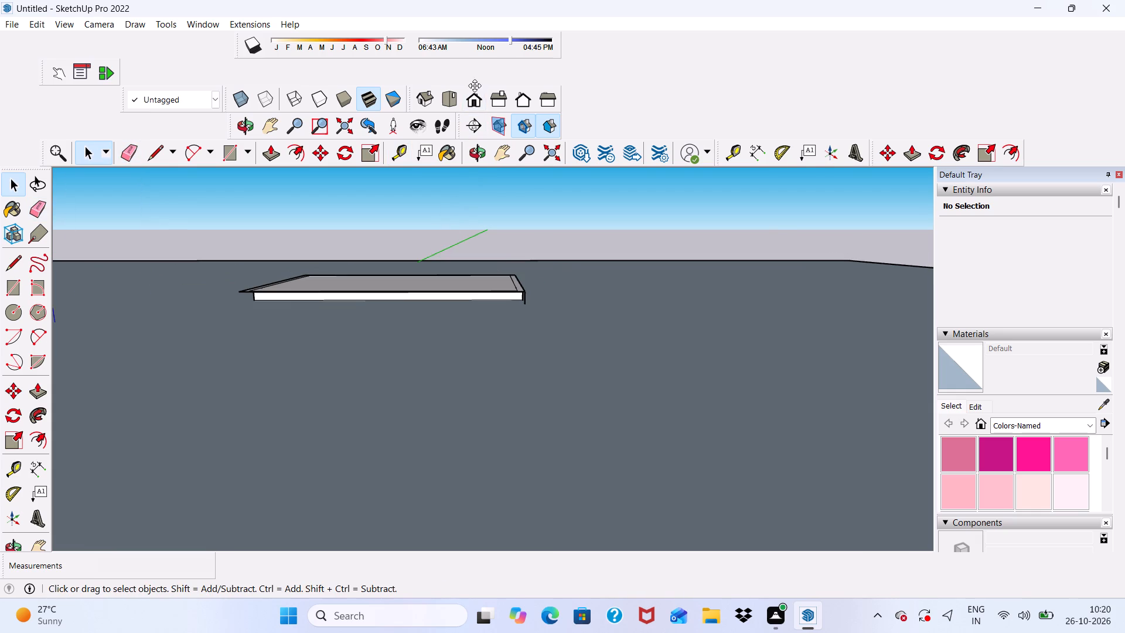
{"action": "scroll", "coordinate": [421, 251], "scroll_direction": "down", "scroll_amount": 2}
{"action": "middle_click_drag", "start_coordinate": [421, 278], "coordinate": [310, 119]}
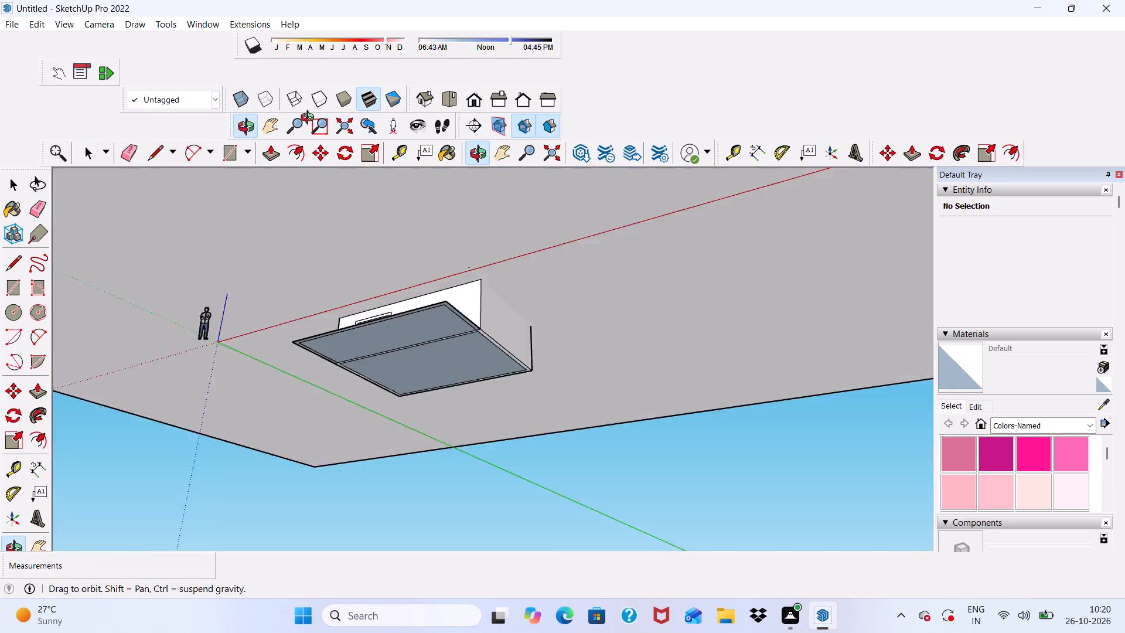
{"action": "middle_click_drag", "start_coordinate": [310, 119], "coordinate": [254, 314]}
{"action": "scroll", "coordinate": [333, 305], "scroll_direction": "up", "scroll_amount": 6}
{"action": "scroll", "coordinate": [556, 241], "scroll_direction": "up", "scroll_amount": 2}
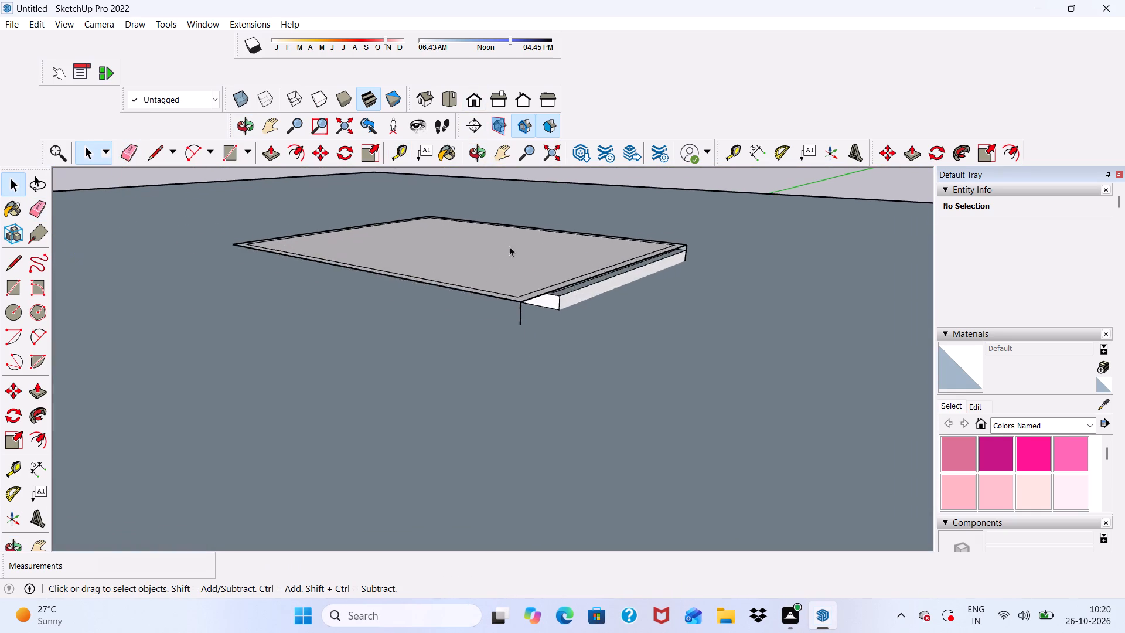
{"action": "scroll", "coordinate": [509, 246], "scroll_direction": "up", "scroll_amount": 2}
{"action": "scroll", "coordinate": [434, 284], "scroll_direction": "down", "scroll_amount": 1}
{"action": "middle_click_drag", "start_coordinate": [441, 298], "coordinate": [270, 314]}
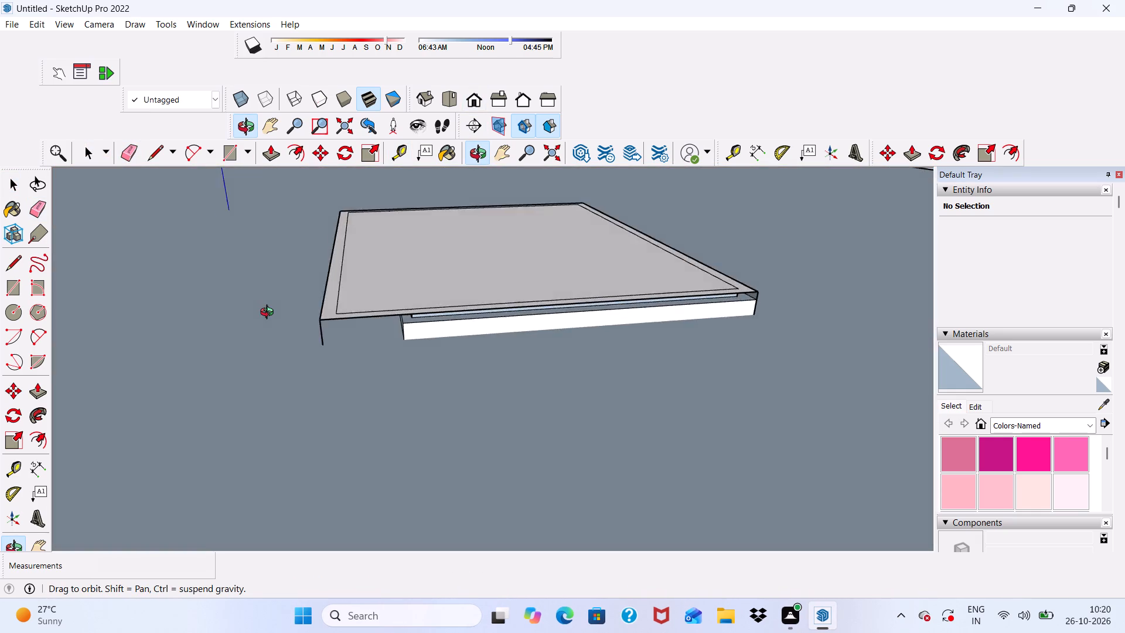
{"action": "middle_click_drag", "start_coordinate": [270, 314], "coordinate": [438, 261]}
{"action": "middle_click_drag", "start_coordinate": [439, 260], "coordinate": [609, 280]}
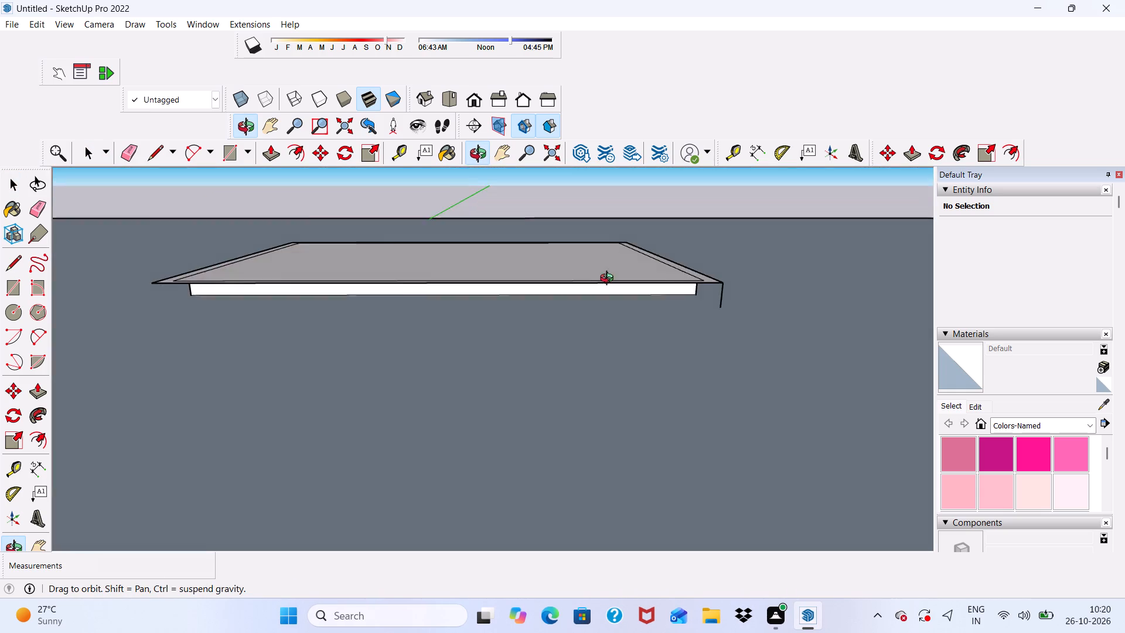
{"action": "middle_click_drag", "start_coordinate": [609, 280], "coordinate": [610, 282]}
{"action": "scroll", "coordinate": [599, 266], "scroll_direction": "up", "scroll_amount": 1}
{"action": "scroll", "coordinate": [396, 236], "scroll_direction": "down", "scroll_amount": 16}
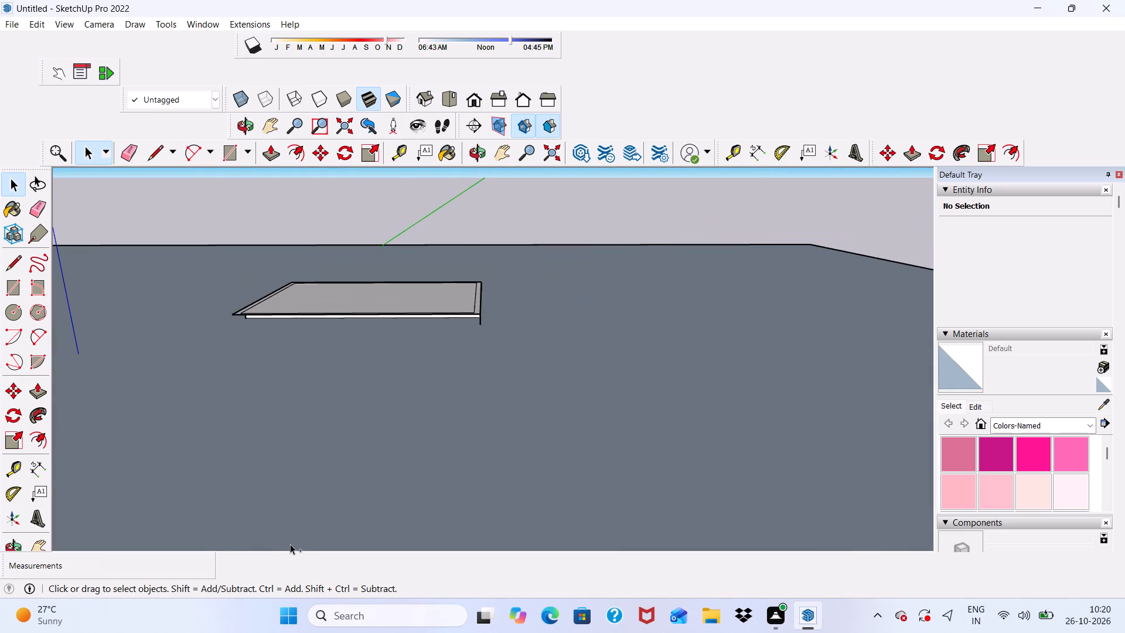
Undo the edge erasures and the door frame offset, back to the complete roof and the plain door rectangle.
{"action": "key", "text": "z"}
{"action": "key", "text": "ctrl+z"}
{"action": "scroll", "coordinate": [316, 390], "scroll_direction": "up", "scroll_amount": 1}
{"action": "key", "text": "ctrl+z"}
{"action": "key", "text": "ctrl+z"}
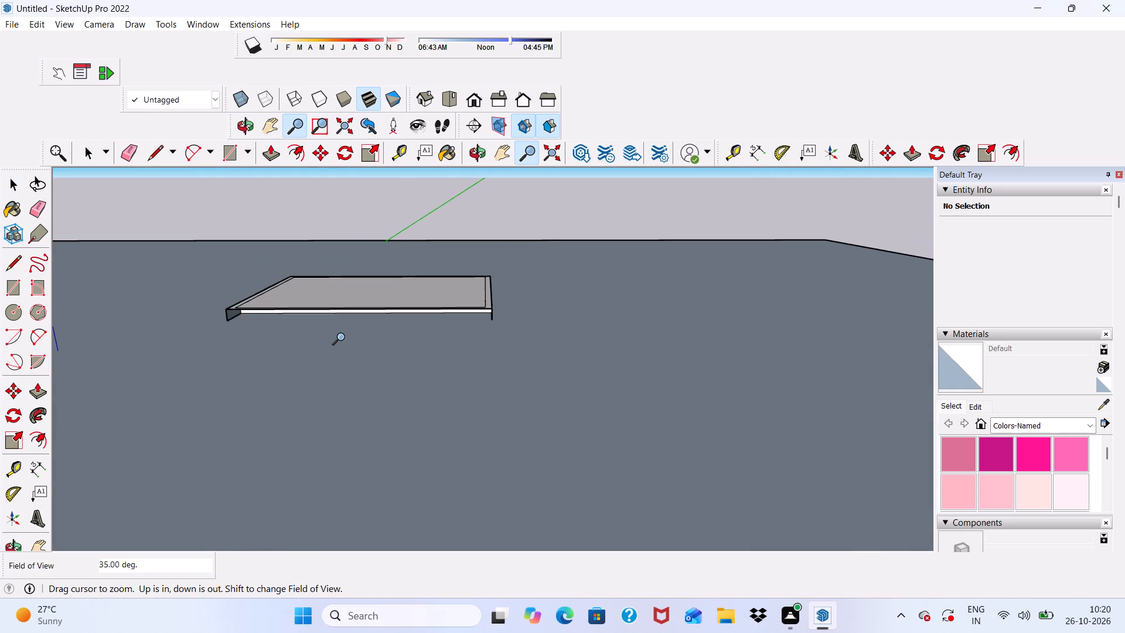
{"action": "key", "text": "ctrl+z"}
{"action": "key", "text": "ctrl+z"}
{"action": "scroll", "coordinate": [325, 304], "scroll_direction": "down", "scroll_amount": 11, "text": "ctrl"}
{"action": "key", "text": "ctrl+z"}
{"action": "key", "text": "z"}
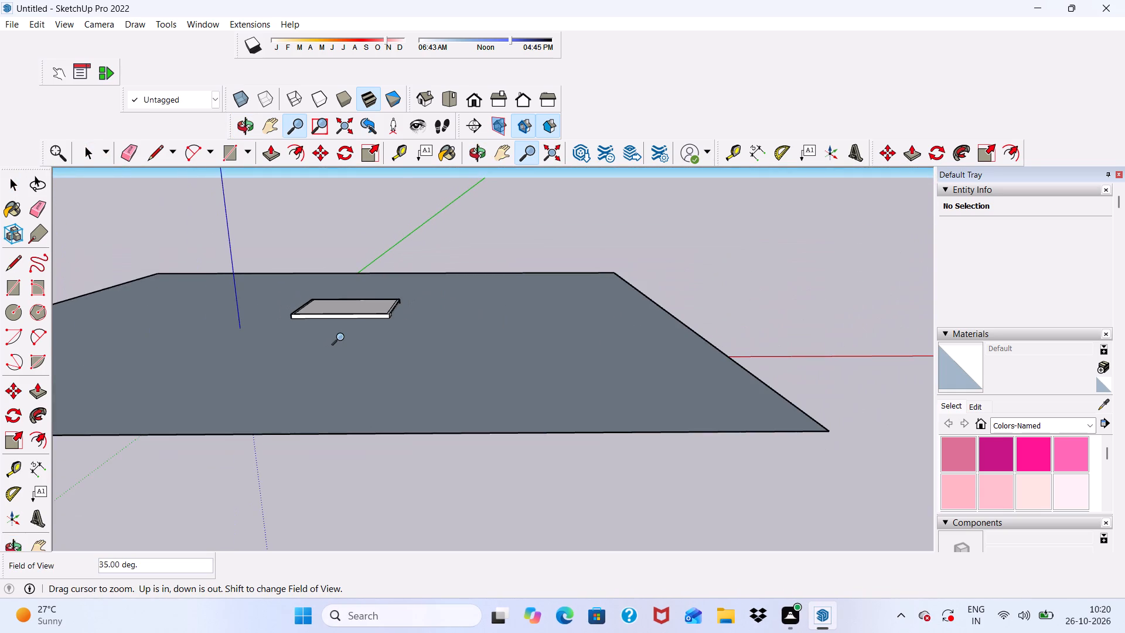
{"action": "key", "text": "ctrl+z"}
{"action": "scroll", "coordinate": [343, 337], "scroll_direction": "down", "scroll_amount": 1, "text": "ctrl"}
{"action": "middle_click_drag", "start_coordinate": [352, 376], "coordinate": [580, 272]}
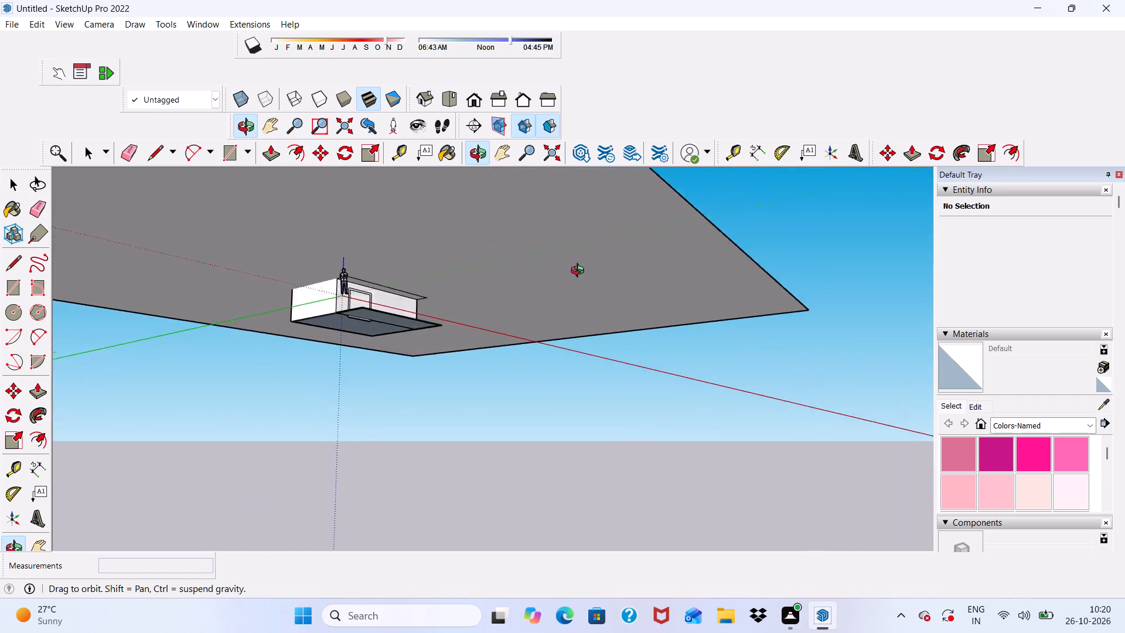
{"action": "middle_click_drag", "start_coordinate": [580, 272], "coordinate": [448, 315]}
{"action": "key", "text": "ctrl+z"}
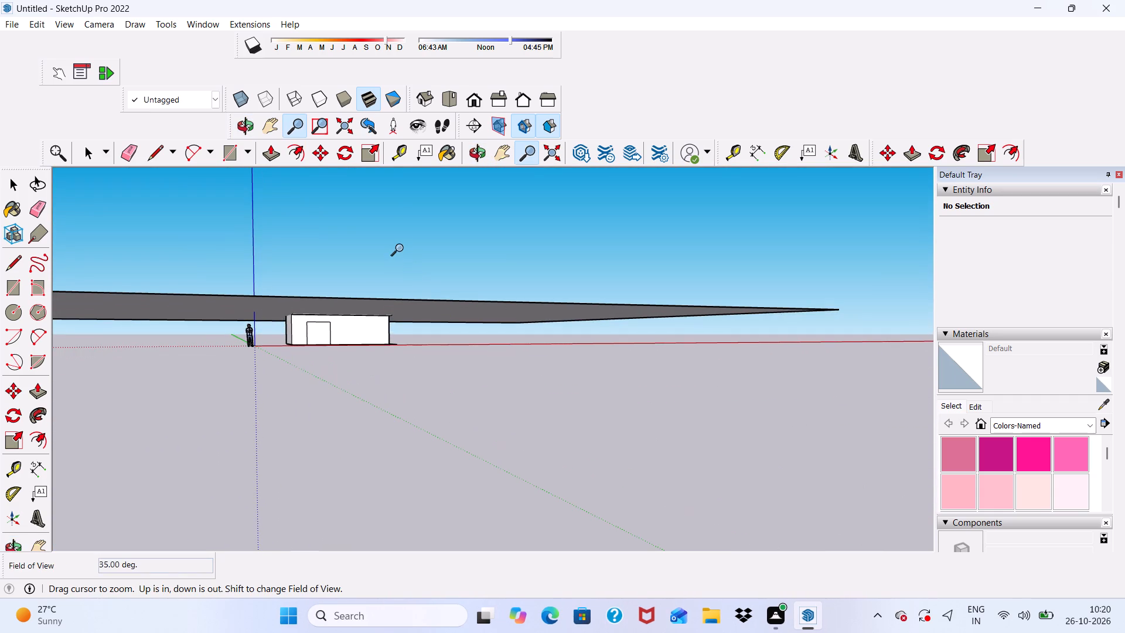
{"action": "scroll", "coordinate": [401, 248], "scroll_direction": "up", "scroll_amount": 3, "text": "ctrl"}
{"action": "scroll", "coordinate": [400, 248], "scroll_direction": "down", "scroll_amount": 1, "text": "ctrl"}
{"action": "key", "text": "ctrl+z"}
{"action": "middle_click_drag", "start_coordinate": [398, 275], "coordinate": [199, 400]}
{"action": "scroll", "coordinate": [265, 275], "scroll_direction": "up", "scroll_amount": 6}
{"action": "key", "text": "space"}
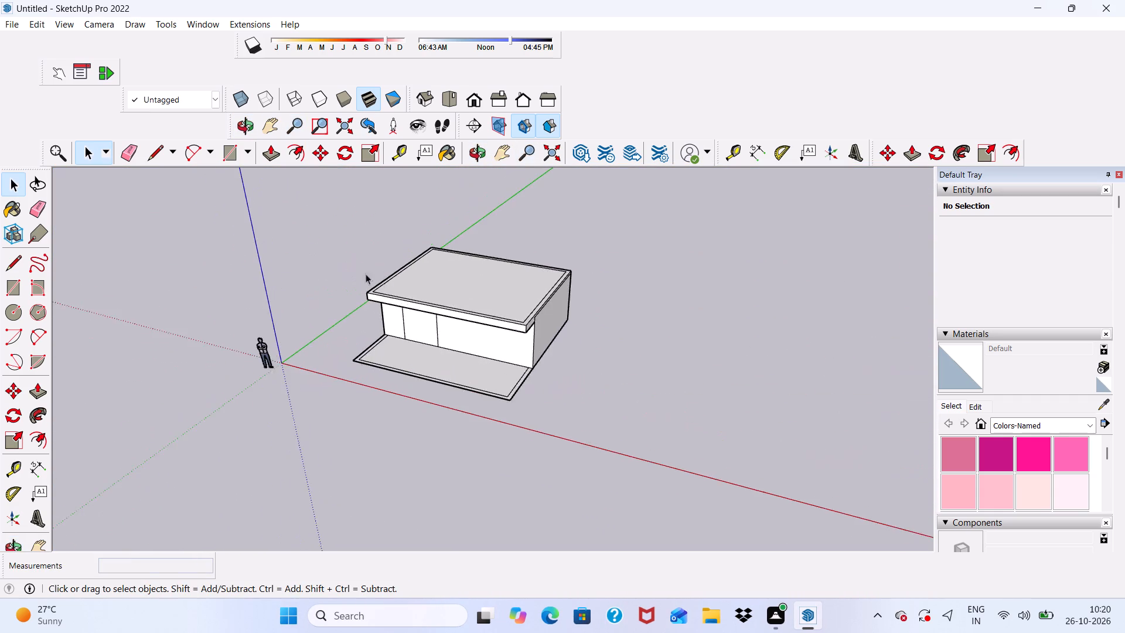
Offset the door rectangle's outline outward by 6" to form the door frame border.
{"action": "scroll", "coordinate": [366, 274], "scroll_direction": "up", "scroll_amount": 8}
{"action": "middle_click_drag", "start_coordinate": [366, 356], "coordinate": [456, 215]}
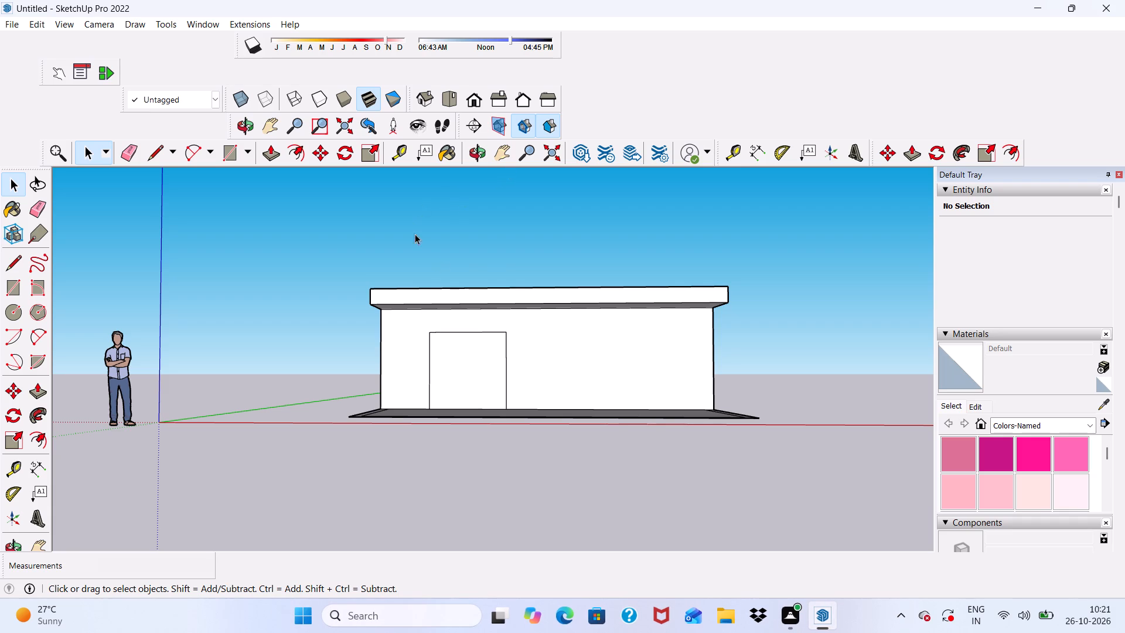
{"action": "scroll", "coordinate": [440, 415], "scroll_direction": "up", "scroll_amount": 3}
{"action": "scroll", "coordinate": [420, 342], "scroll_direction": "up", "scroll_amount": 6}
{"action": "left_click", "coordinate": [297, 153]}
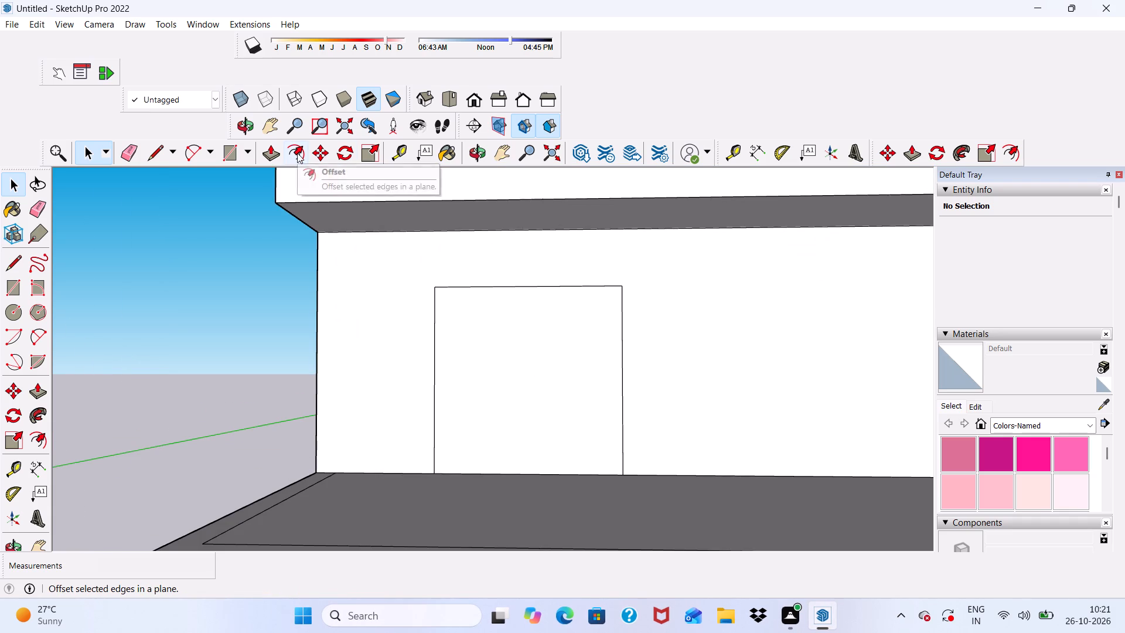
{"action": "left_click", "coordinate": [444, 325]}
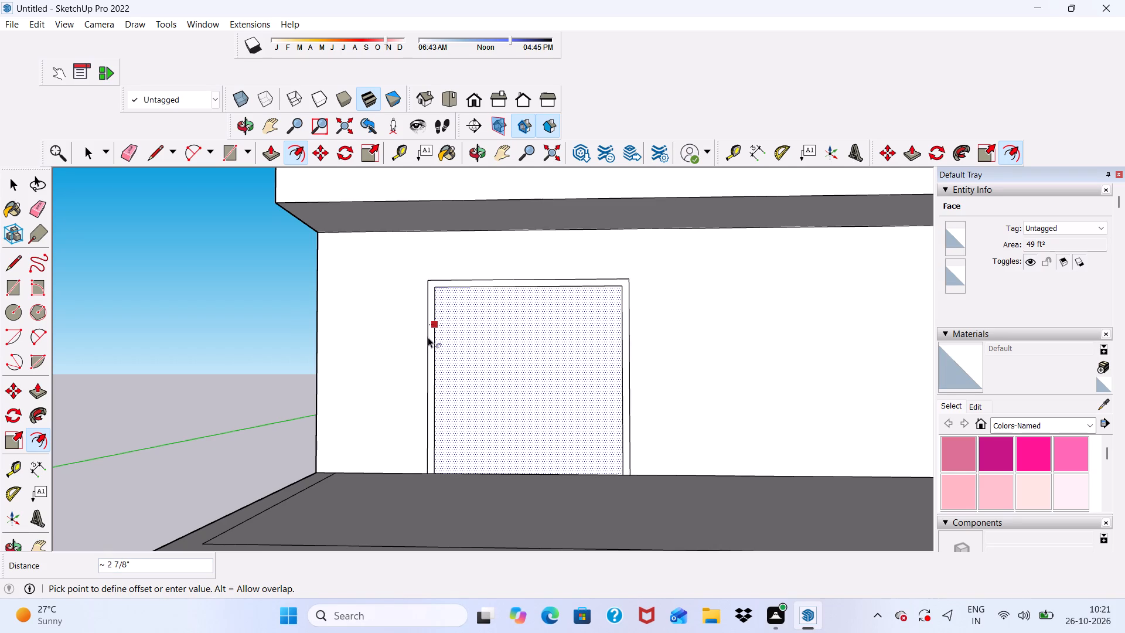
{"action": "type", "text": "6\""}
{"action": "key", "text": "Return"}
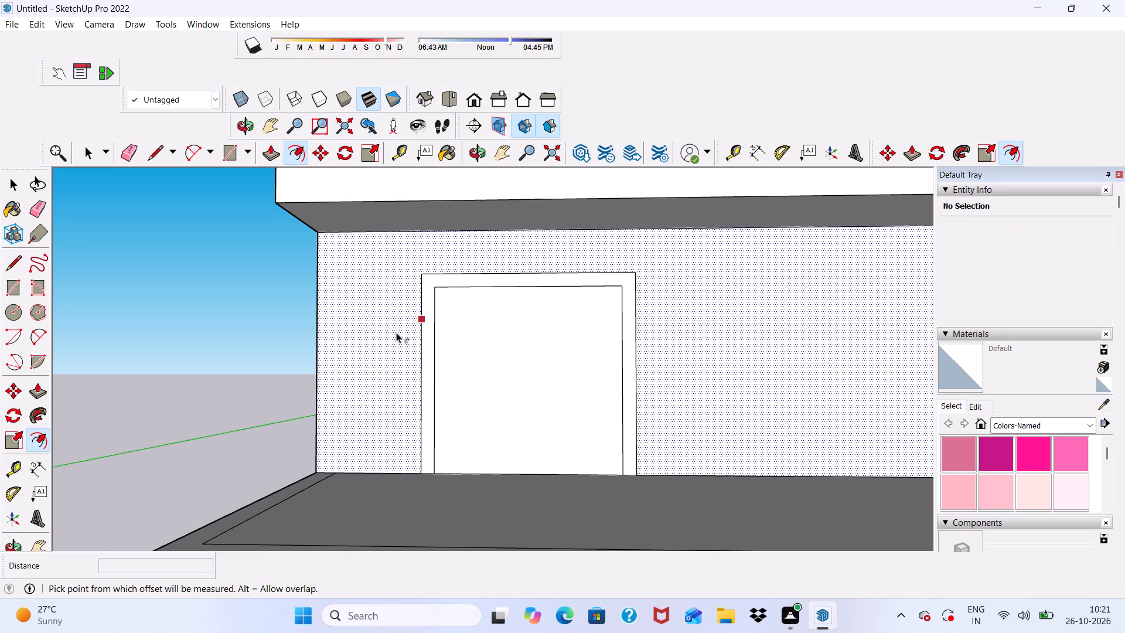
{"action": "key", "text": "space"}
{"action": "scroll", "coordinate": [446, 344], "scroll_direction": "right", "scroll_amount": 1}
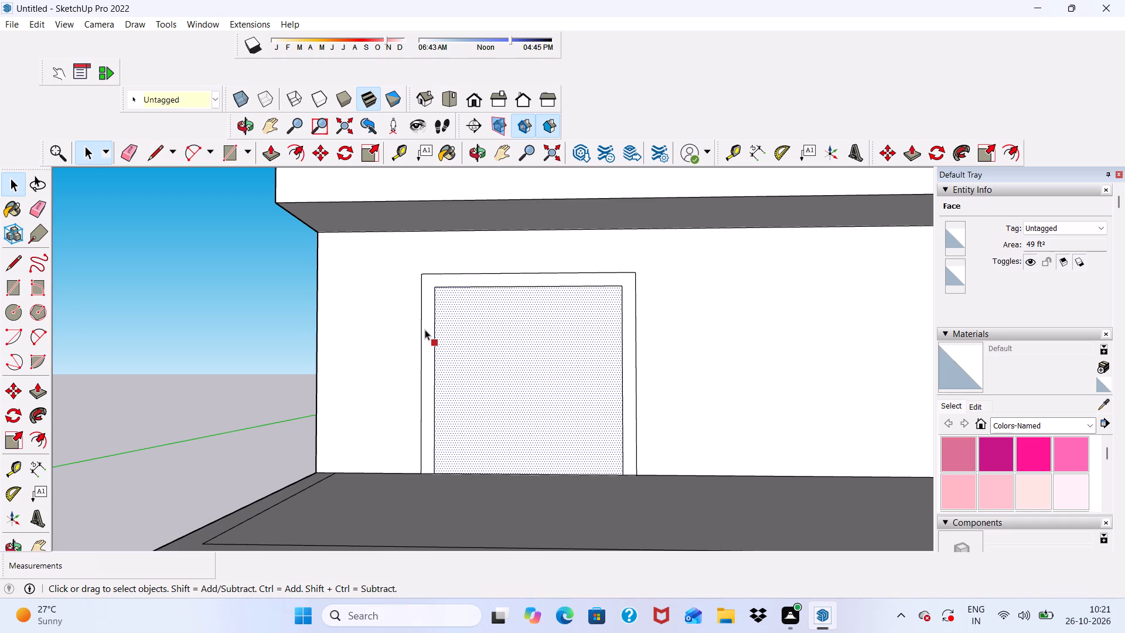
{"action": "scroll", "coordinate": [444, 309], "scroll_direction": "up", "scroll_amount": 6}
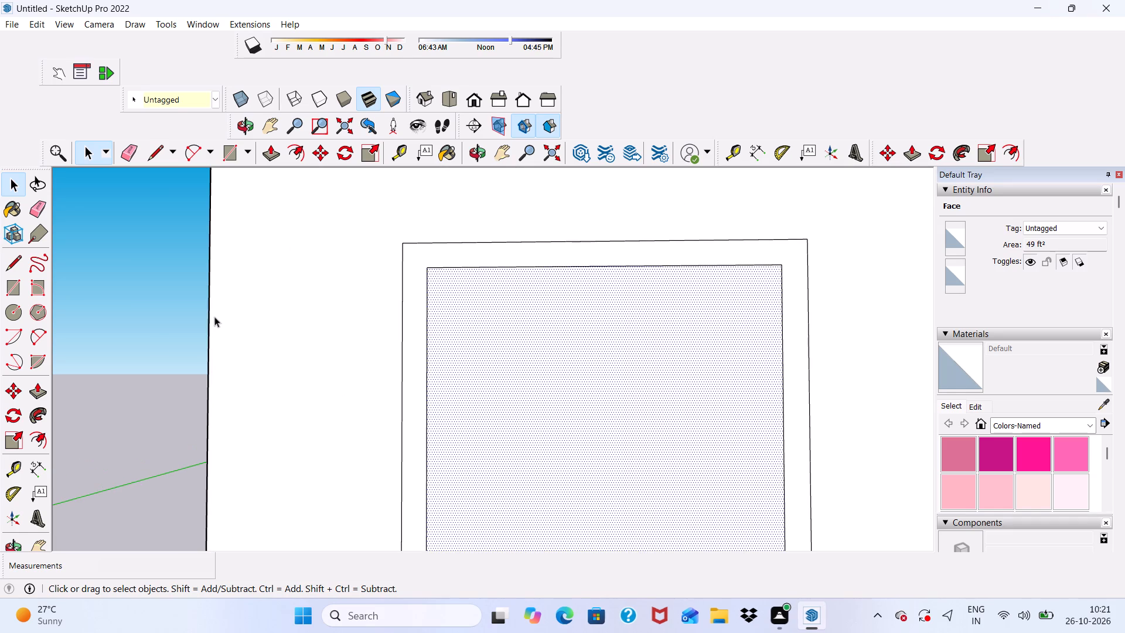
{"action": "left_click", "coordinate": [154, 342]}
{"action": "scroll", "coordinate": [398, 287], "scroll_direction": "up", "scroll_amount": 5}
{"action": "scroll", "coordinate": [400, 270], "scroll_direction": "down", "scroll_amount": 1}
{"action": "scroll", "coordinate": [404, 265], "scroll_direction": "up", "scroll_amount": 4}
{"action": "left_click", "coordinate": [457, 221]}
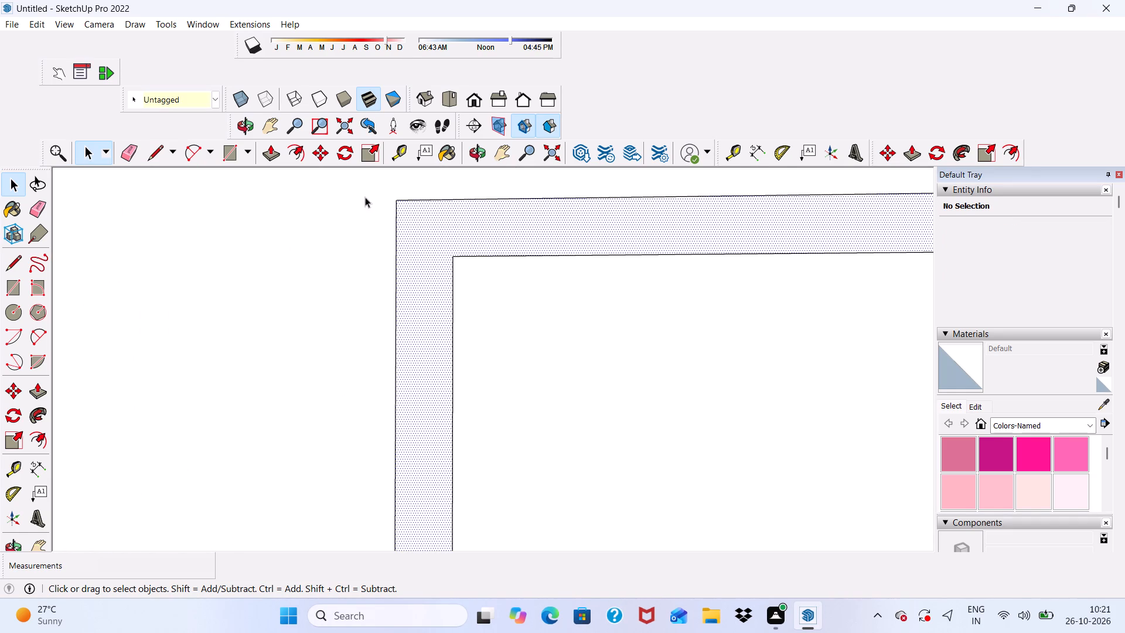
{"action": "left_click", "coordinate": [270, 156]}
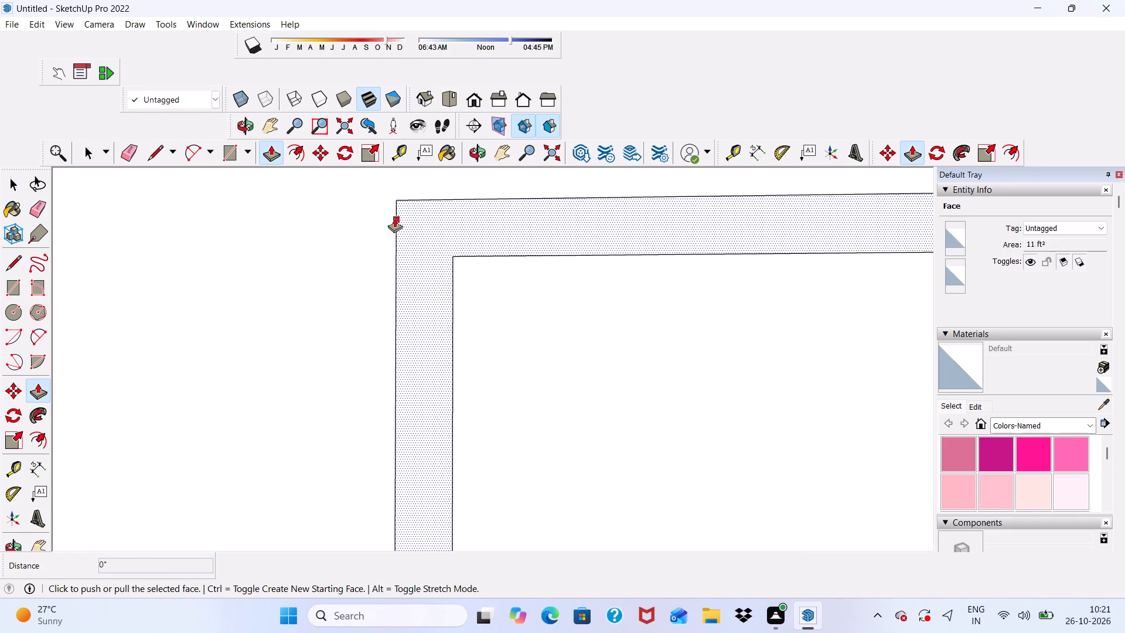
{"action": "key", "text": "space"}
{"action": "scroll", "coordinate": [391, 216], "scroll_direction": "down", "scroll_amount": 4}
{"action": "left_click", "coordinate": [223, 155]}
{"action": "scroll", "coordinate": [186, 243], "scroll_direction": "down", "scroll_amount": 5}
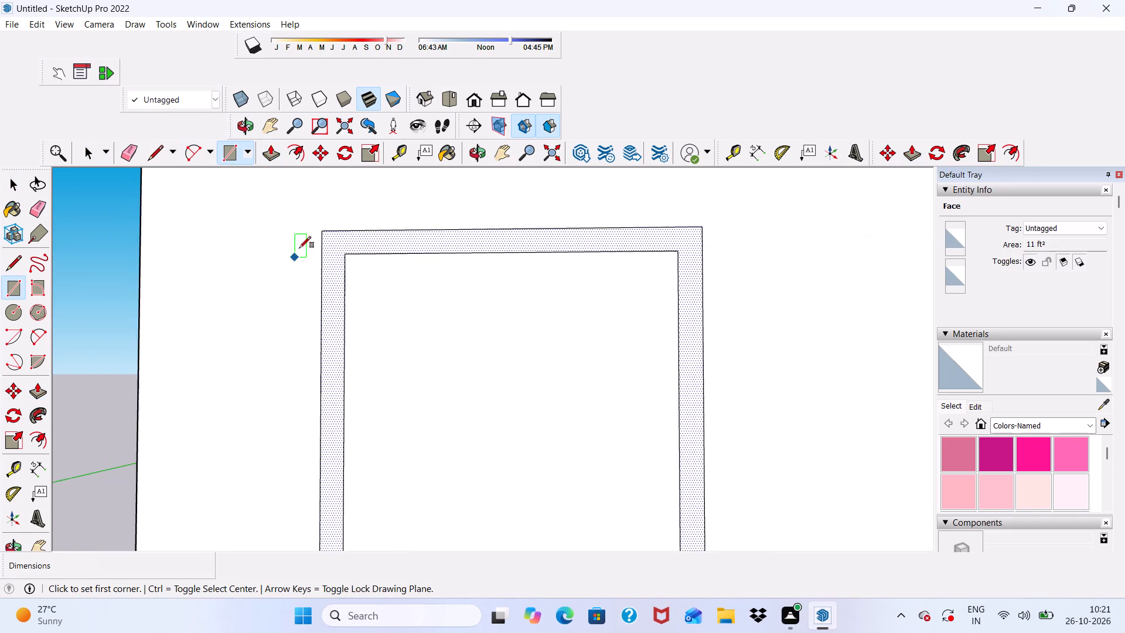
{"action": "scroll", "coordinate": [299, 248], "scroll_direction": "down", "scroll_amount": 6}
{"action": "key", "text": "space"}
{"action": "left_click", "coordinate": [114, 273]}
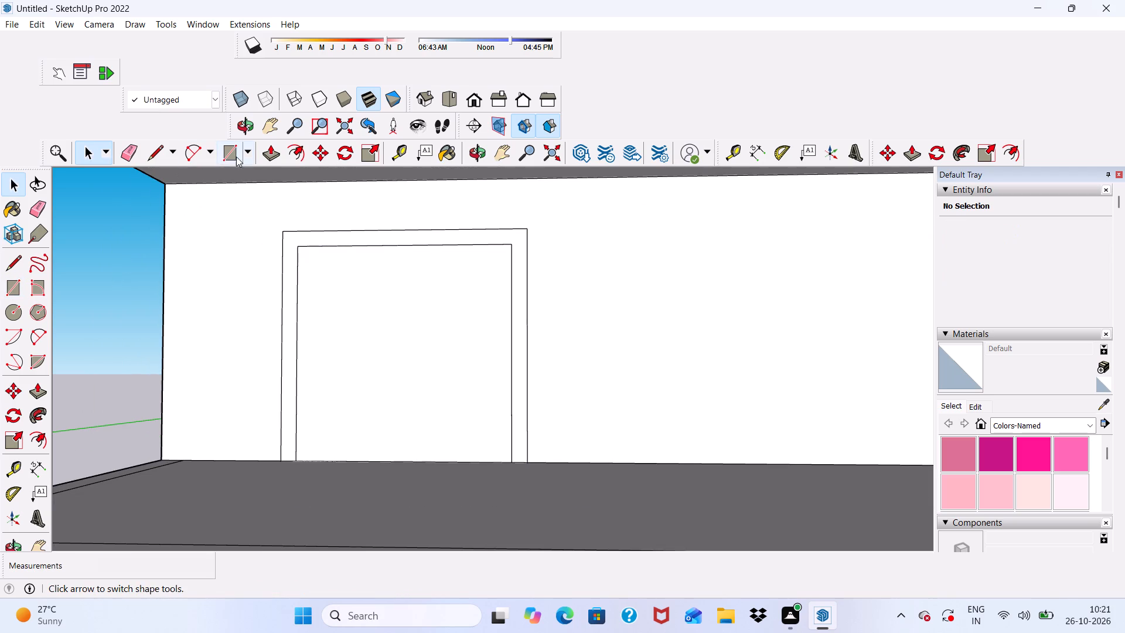
Draw a rectangle about 3' wide and 7' high inside the door opening, from its top edge down to the floor.
{"action": "left_click", "coordinate": [230, 158]}
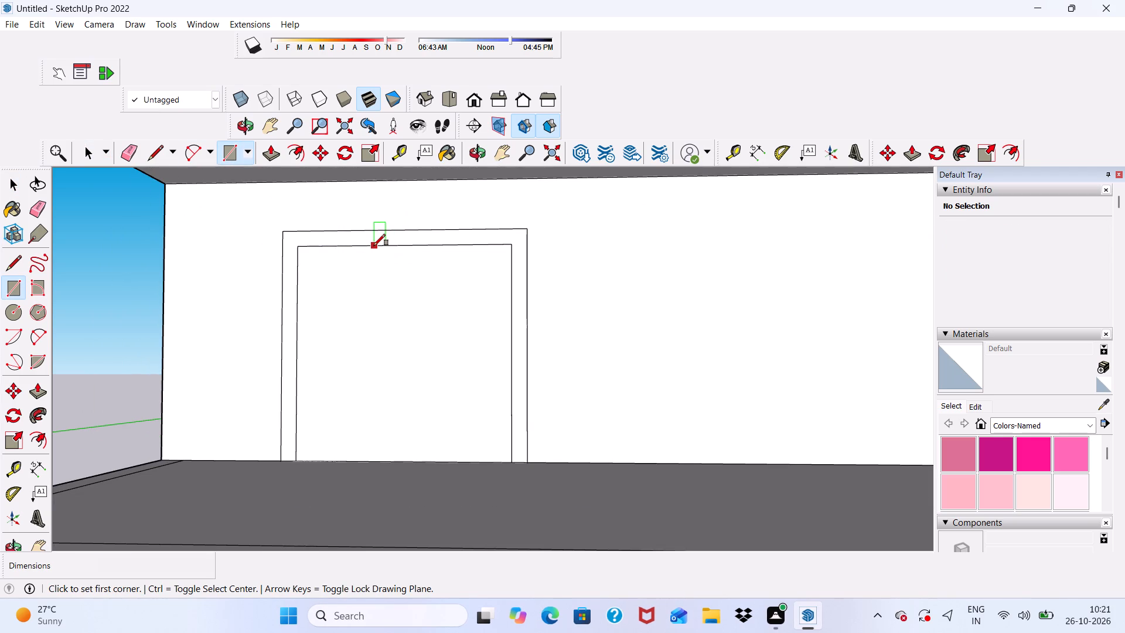
{"action": "left_click", "coordinate": [363, 249]}
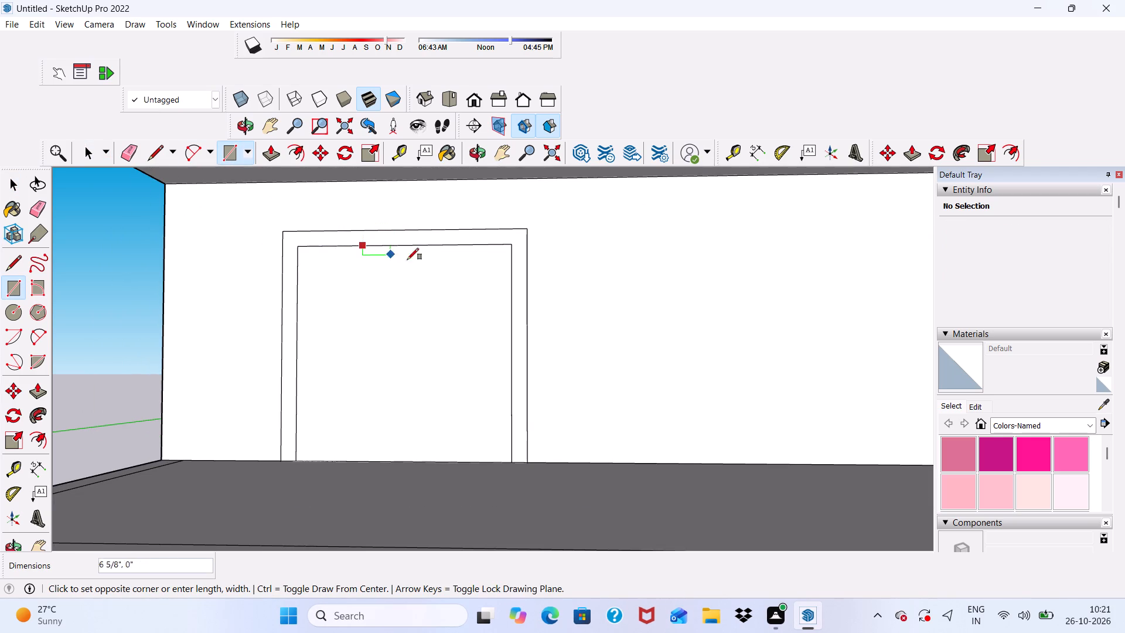
{"action": "scroll", "coordinate": [495, 402], "scroll_direction": "down", "scroll_amount": 5}
{"action": "scroll", "coordinate": [498, 418], "scroll_direction": "up", "scroll_amount": 5}
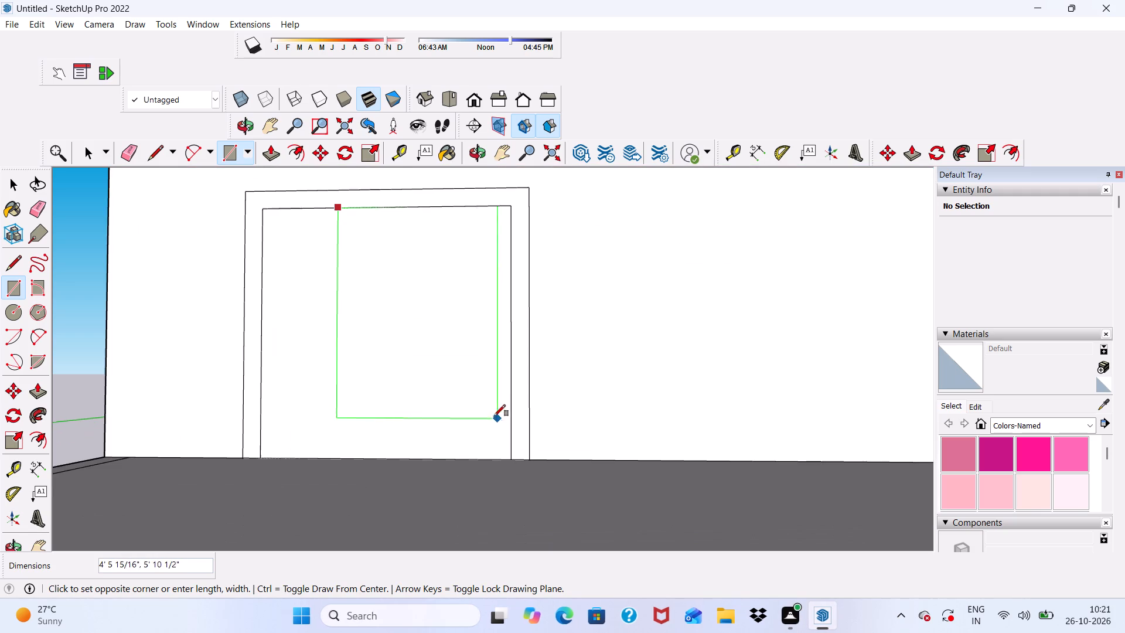
{"action": "scroll", "coordinate": [494, 416], "scroll_direction": "up", "scroll_amount": 1}
{"action": "scroll", "coordinate": [445, 460], "scroll_direction": "up", "scroll_amount": 1}
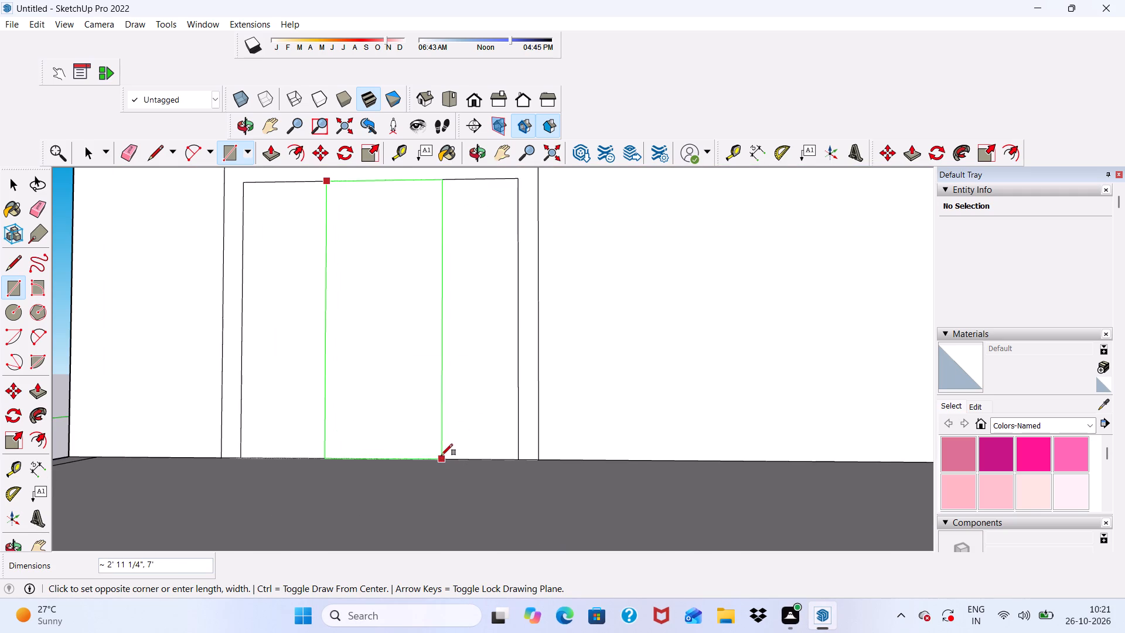
{"action": "scroll", "coordinate": [412, 461], "scroll_direction": "up", "scroll_amount": 4}
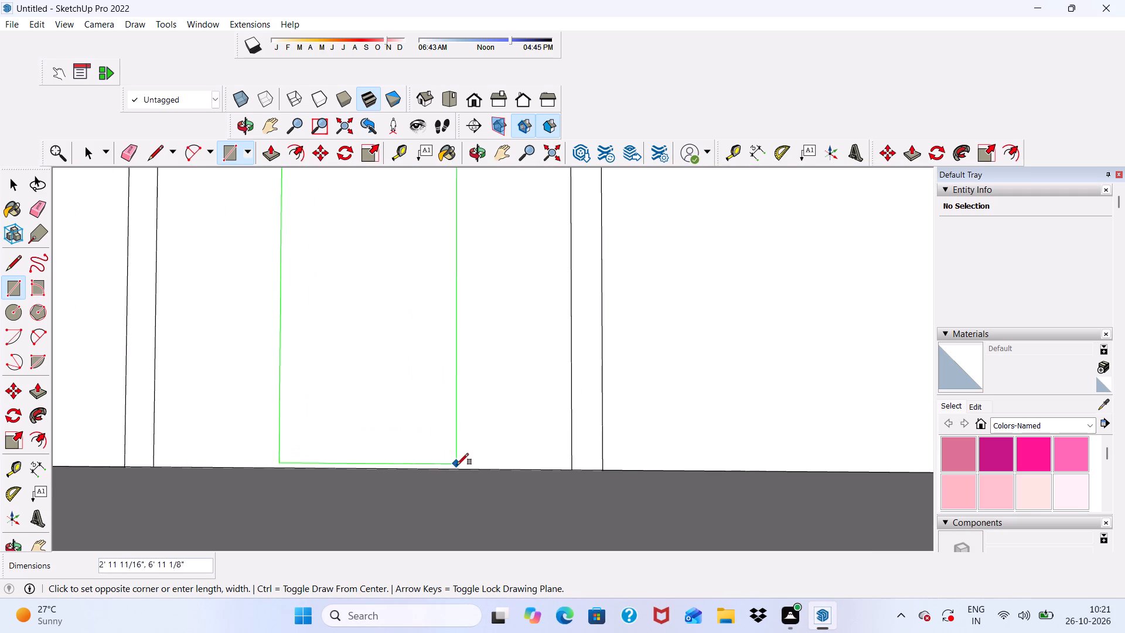
{"action": "left_click", "coordinate": [468, 468]}
{"action": "scroll", "coordinate": [468, 457], "scroll_direction": "down", "scroll_amount": 12}
{"action": "scroll", "coordinate": [475, 461], "scroll_direction": "up", "scroll_amount": 1}
{"action": "middle_click_drag", "start_coordinate": [475, 461], "coordinate": [475, 462]}
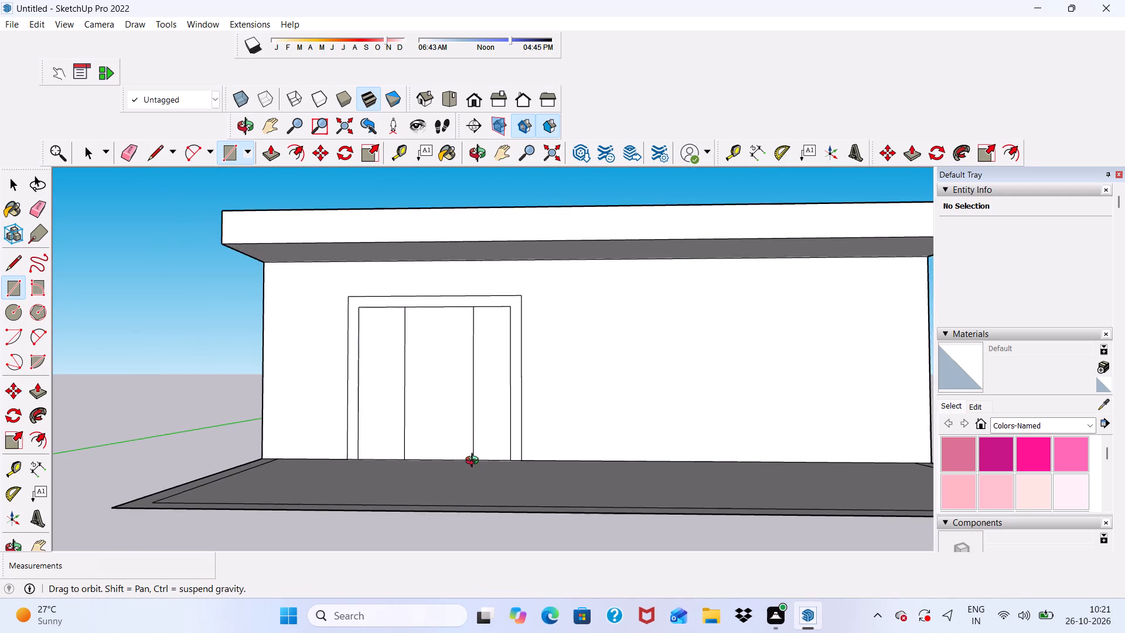
{"action": "middle_click_drag", "start_coordinate": [475, 462], "coordinate": [507, 502]}
{"action": "key", "text": "space"}
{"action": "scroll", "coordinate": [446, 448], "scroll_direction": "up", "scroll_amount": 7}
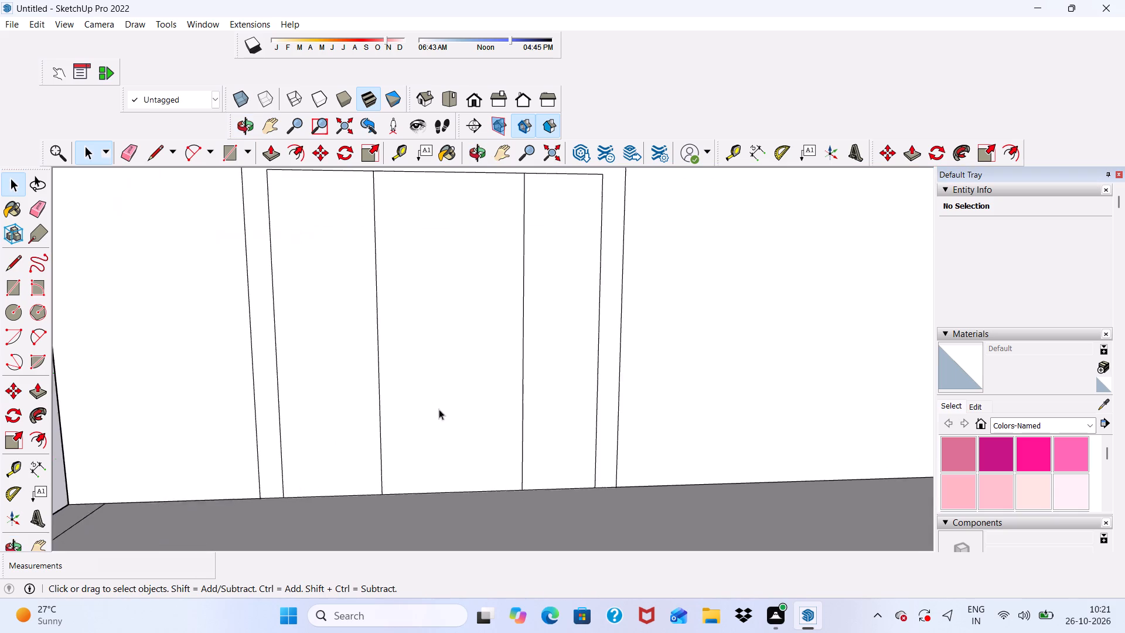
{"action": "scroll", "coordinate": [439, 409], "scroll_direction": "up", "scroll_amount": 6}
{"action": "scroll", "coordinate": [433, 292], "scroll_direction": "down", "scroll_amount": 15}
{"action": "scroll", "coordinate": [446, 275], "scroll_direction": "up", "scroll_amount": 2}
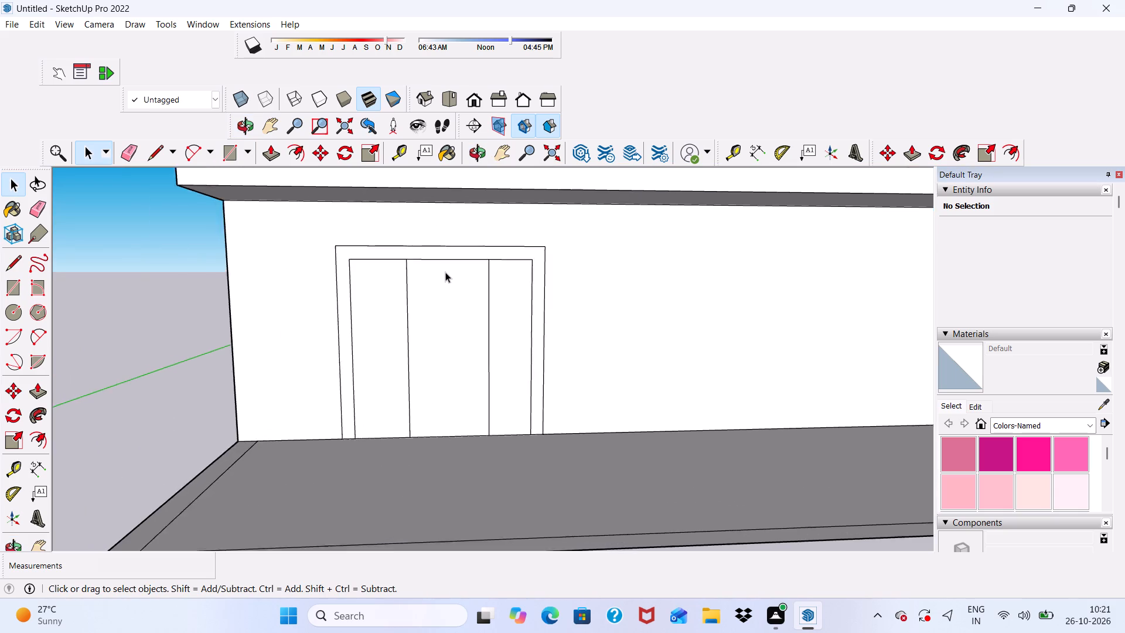
Undo the rectangle just drawn inside the door opening.
{"action": "scroll", "coordinate": [445, 272], "scroll_direction": "up", "scroll_amount": 4}
{"action": "key", "text": "ctrl+z"}
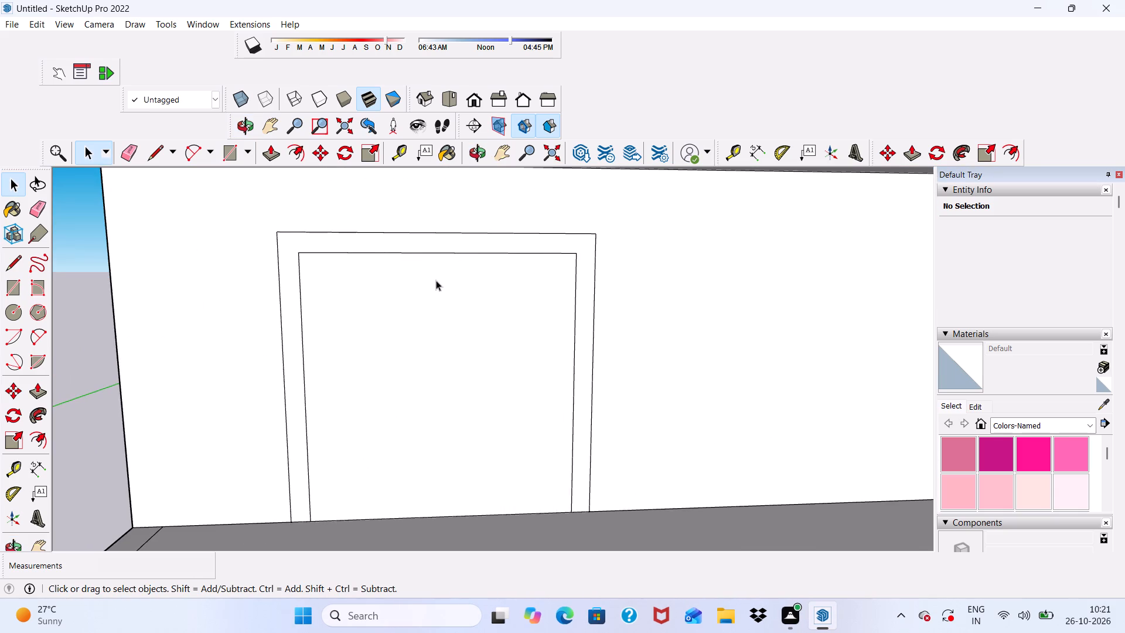
Draw a rectangle about 4' 7" wide and 7' high inside the door opening, from its top edge to the floor.
{"action": "left_click_drag", "start_coordinate": [434, 280], "coordinate": [385, 257]}
{"action": "left_click", "coordinate": [231, 157]}
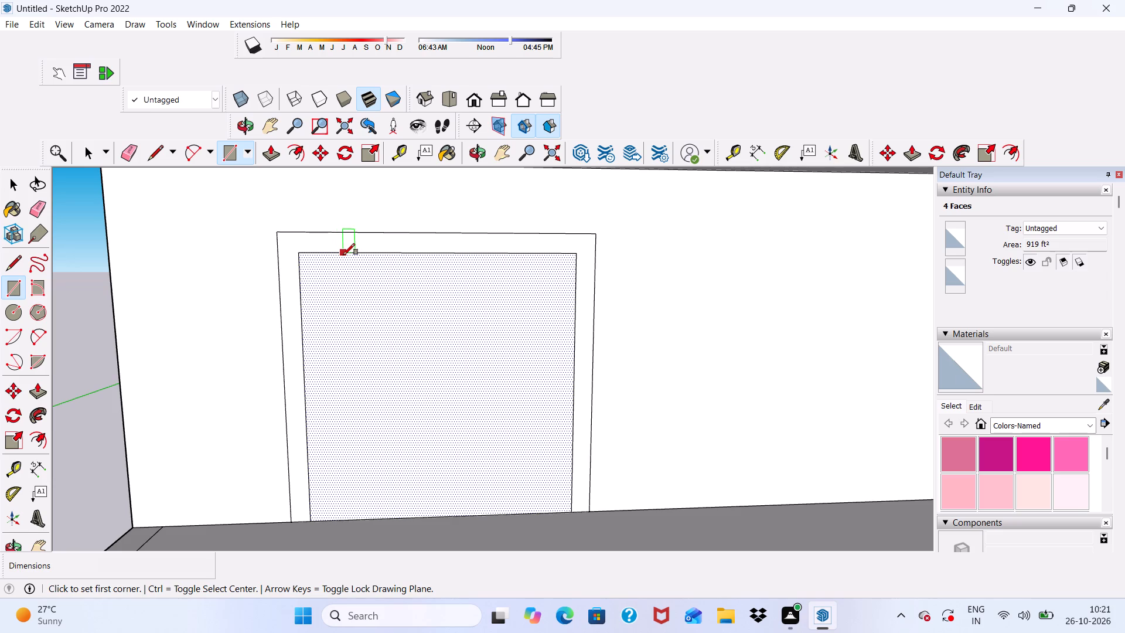
{"action": "left_click", "coordinate": [343, 255]}
{"action": "scroll", "coordinate": [386, 306], "scroll_direction": "down", "scroll_amount": 3}
{"action": "scroll", "coordinate": [543, 520], "scroll_direction": "up", "scroll_amount": 5}
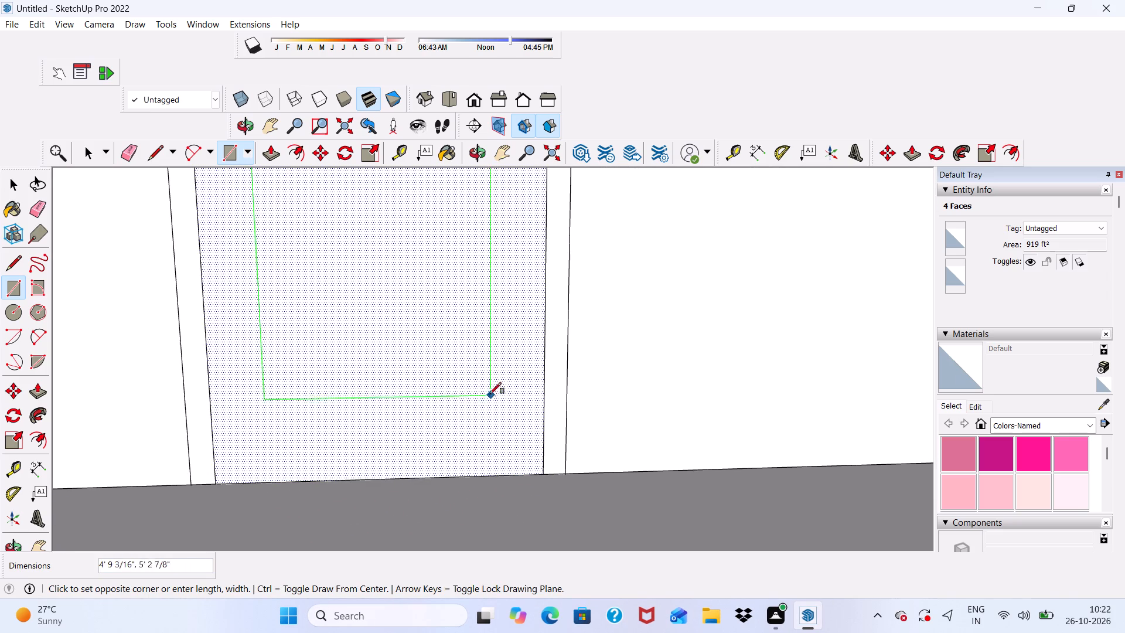
{"action": "left_click", "coordinate": [484, 474]}
{"action": "scroll", "coordinate": [471, 474], "scroll_direction": "down", "scroll_amount": 8}
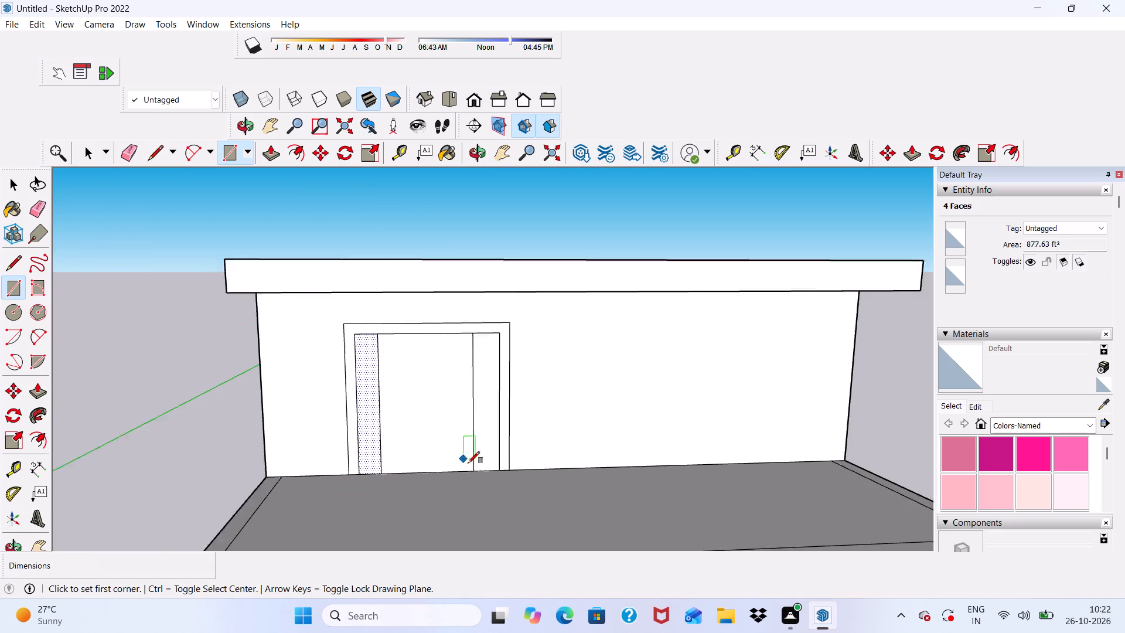
{"action": "scroll", "coordinate": [468, 463], "scroll_direction": "down", "scroll_amount": 2}
{"action": "left_click_drag", "start_coordinate": [480, 373], "coordinate": [463, 326]}
{"action": "key", "text": "space"}
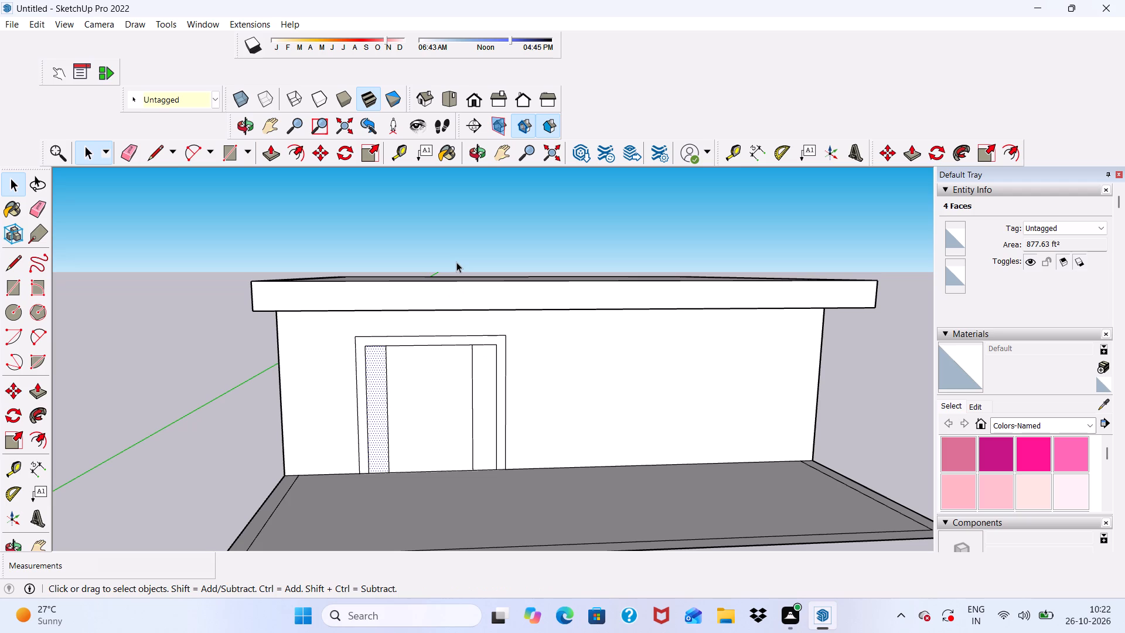
{"action": "key", "text": "space"}
Offset the wide middle rectangle's outline inward to form an even border around an inner door panel.
{"action": "scroll", "coordinate": [443, 321], "scroll_direction": "up", "scroll_amount": 4}
{"action": "left_click", "coordinate": [427, 384]}
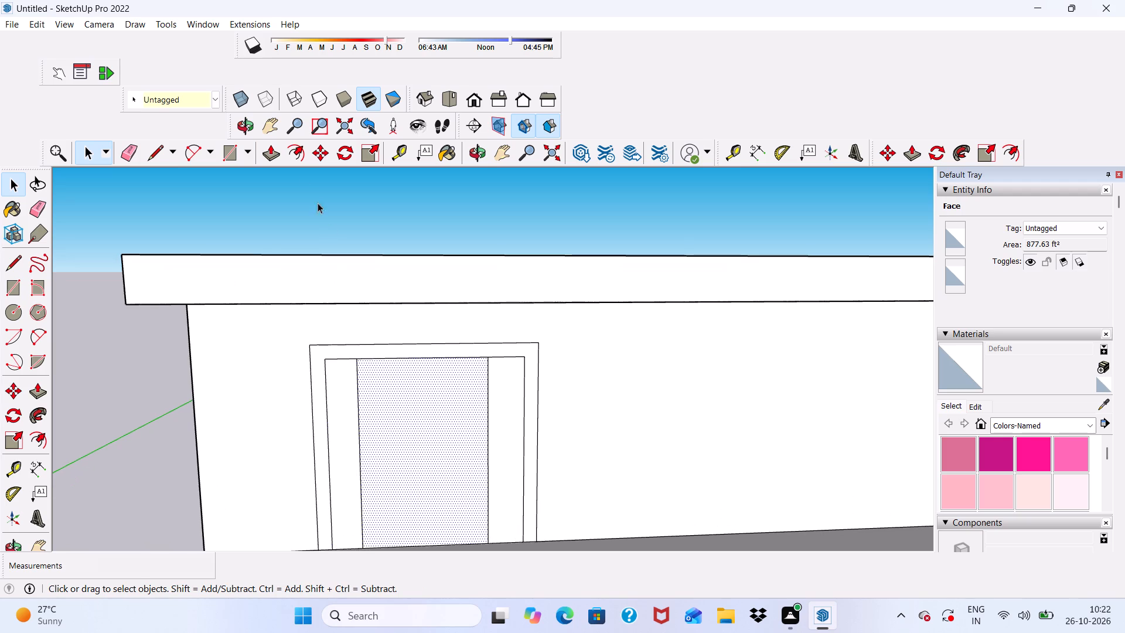
{"action": "left_click", "coordinate": [293, 155]}
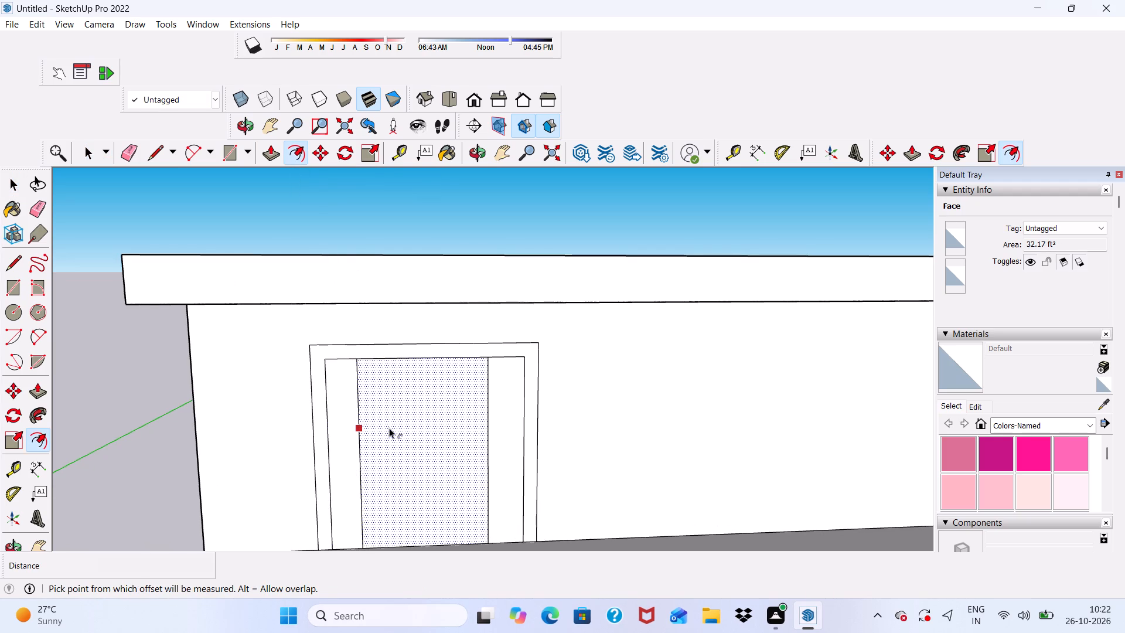
{"action": "left_click", "coordinate": [389, 428]}
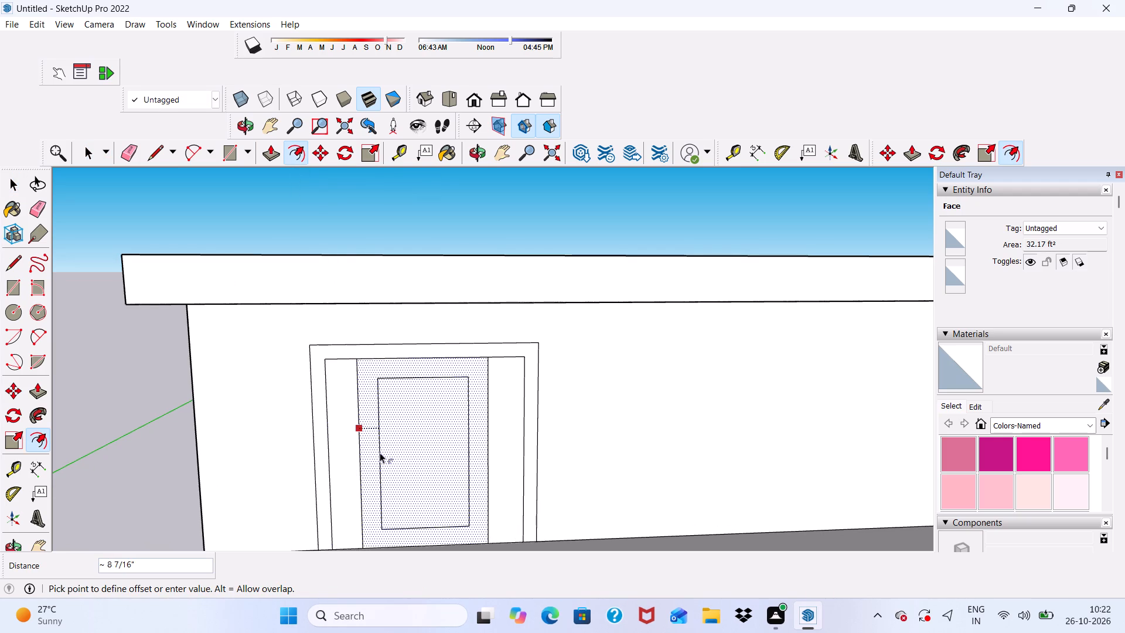
{"action": "scroll", "coordinate": [381, 463], "scroll_direction": "up", "scroll_amount": 2}
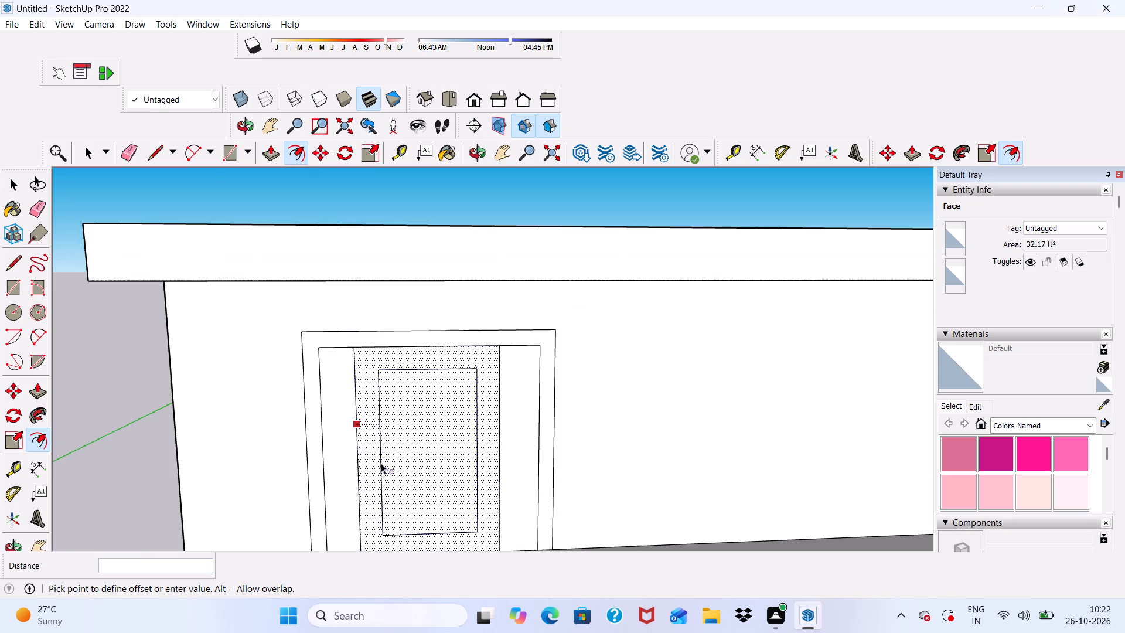
{"action": "scroll", "coordinate": [381, 463], "scroll_direction": "up", "scroll_amount": 2}
{"action": "scroll", "coordinate": [377, 448], "scroll_direction": "down", "scroll_amount": 4}
{"action": "scroll", "coordinate": [380, 469], "scroll_direction": "up", "scroll_amount": 1}
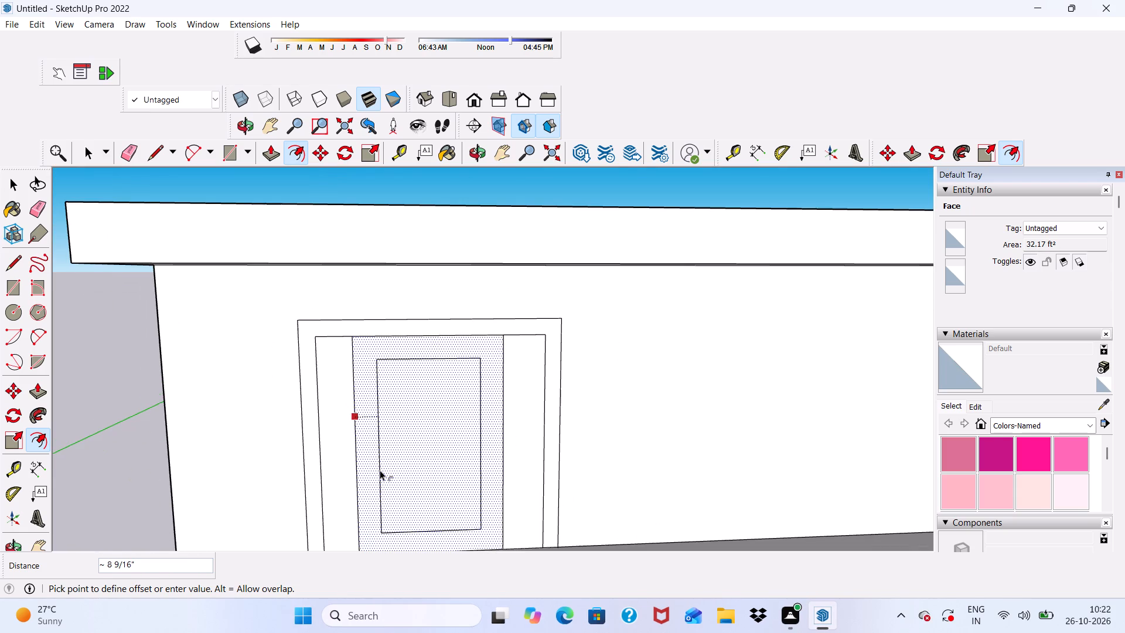
{"action": "left_click", "coordinate": [376, 454]}
{"action": "key", "text": "space"}
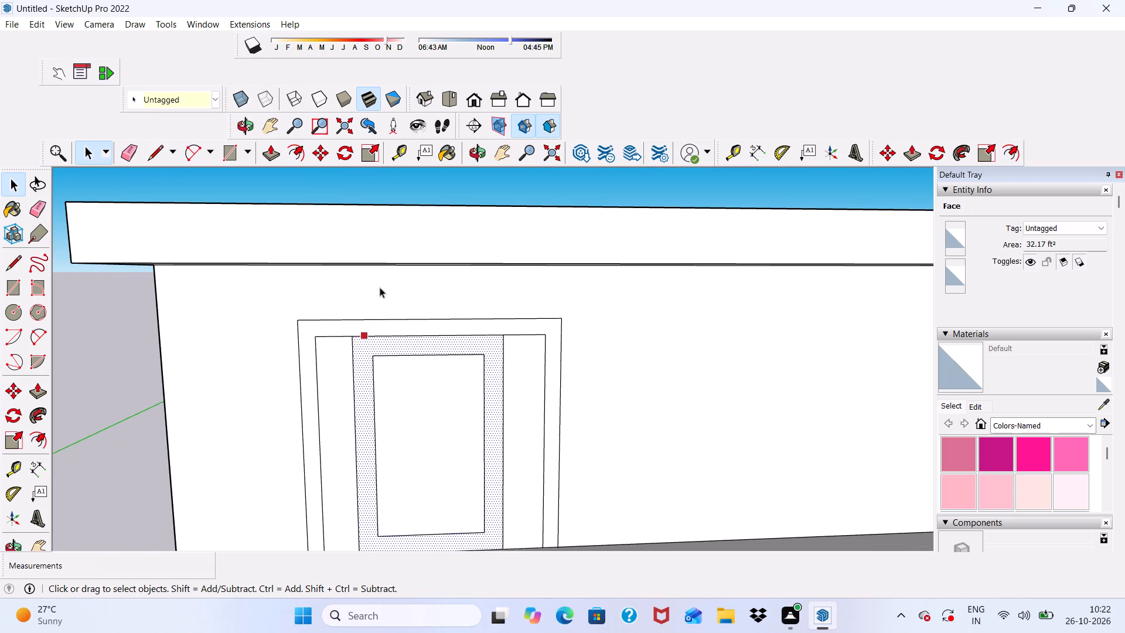
{"action": "key", "text": "space"}
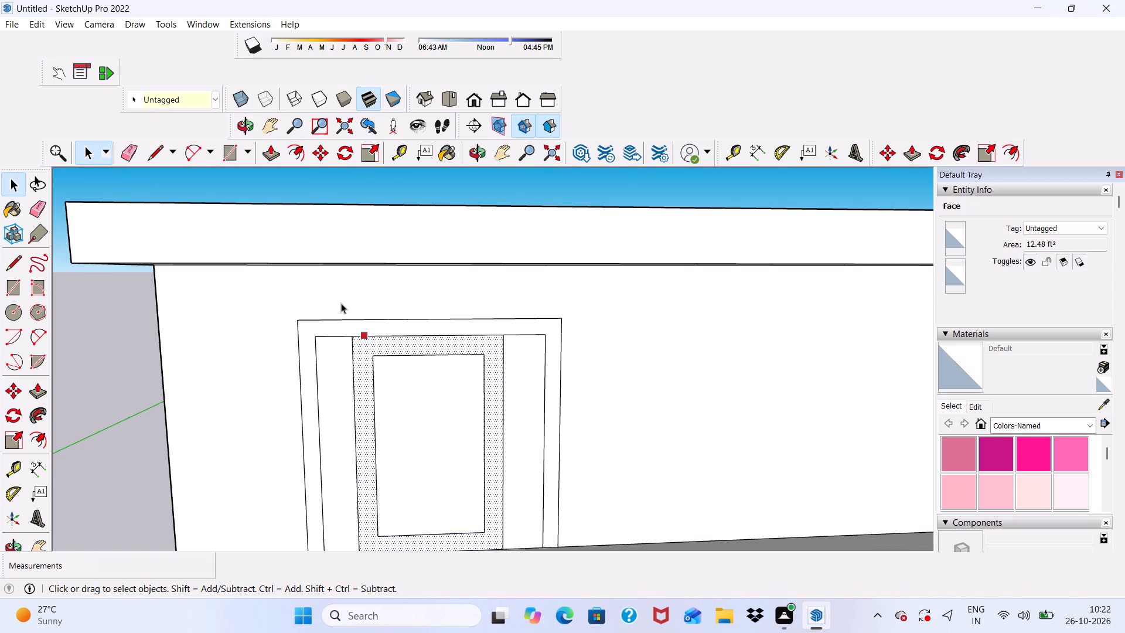
Draw a vertical strip about 5 1/2" wide and 7' high through the door's middle, from the opening's top edge to the floor.
{"action": "scroll", "coordinate": [316, 308], "scroll_direction": "down", "scroll_amount": 8}
{"action": "left_click", "coordinate": [208, 315]}
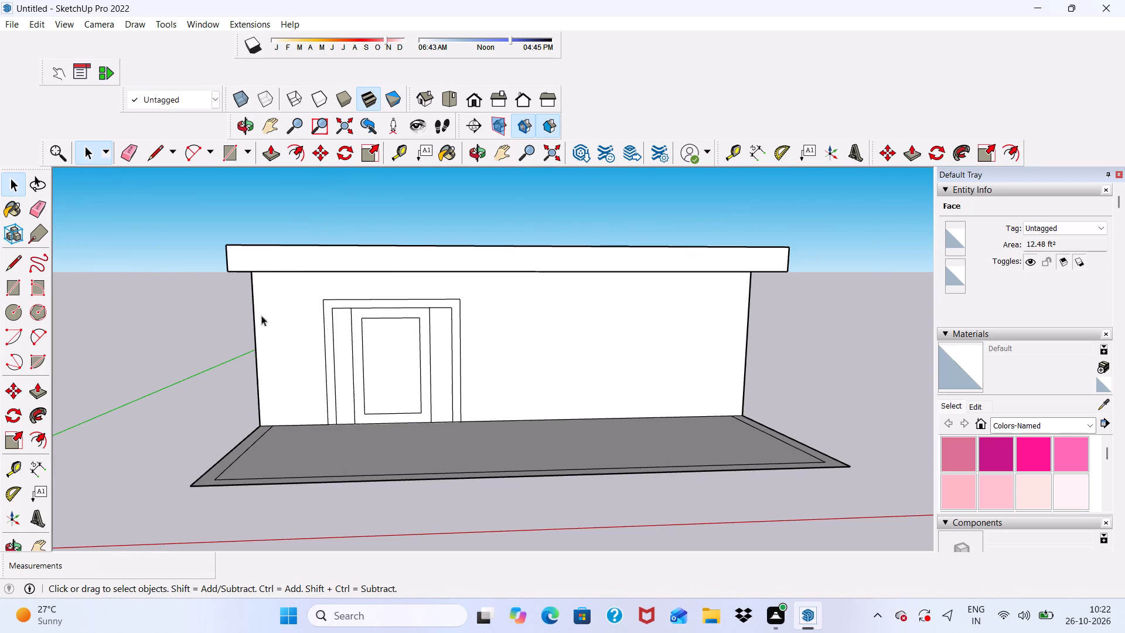
{"action": "scroll", "coordinate": [360, 330], "scroll_direction": "up", "scroll_amount": 3}
{"action": "left_click", "coordinate": [221, 146]}
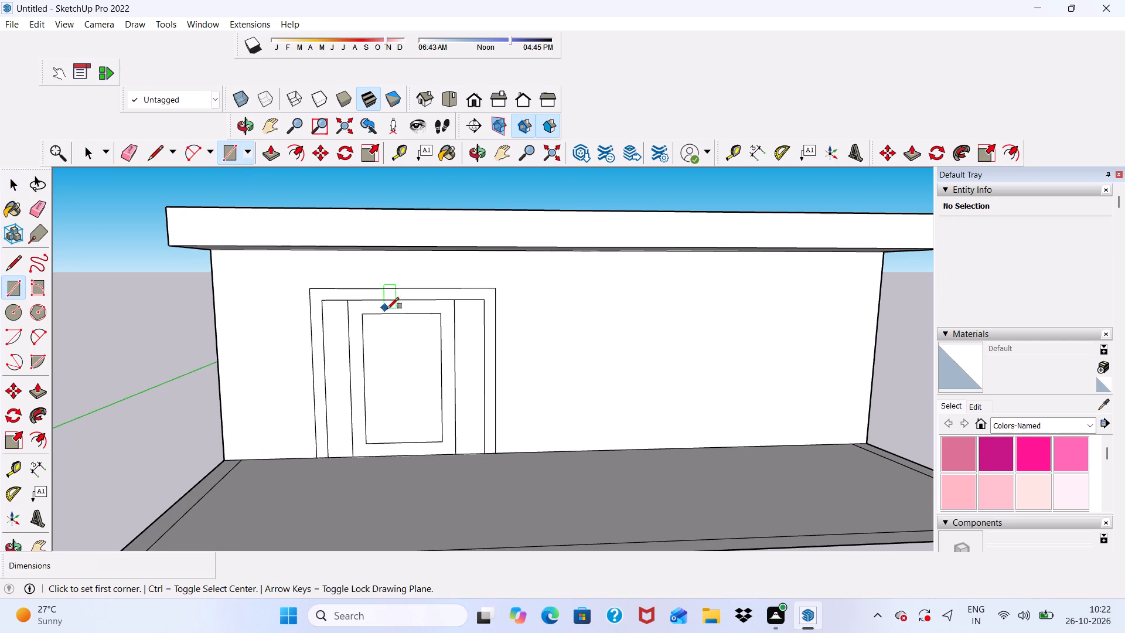
{"action": "scroll", "coordinate": [388, 309], "scroll_direction": "up", "scroll_amount": 3}
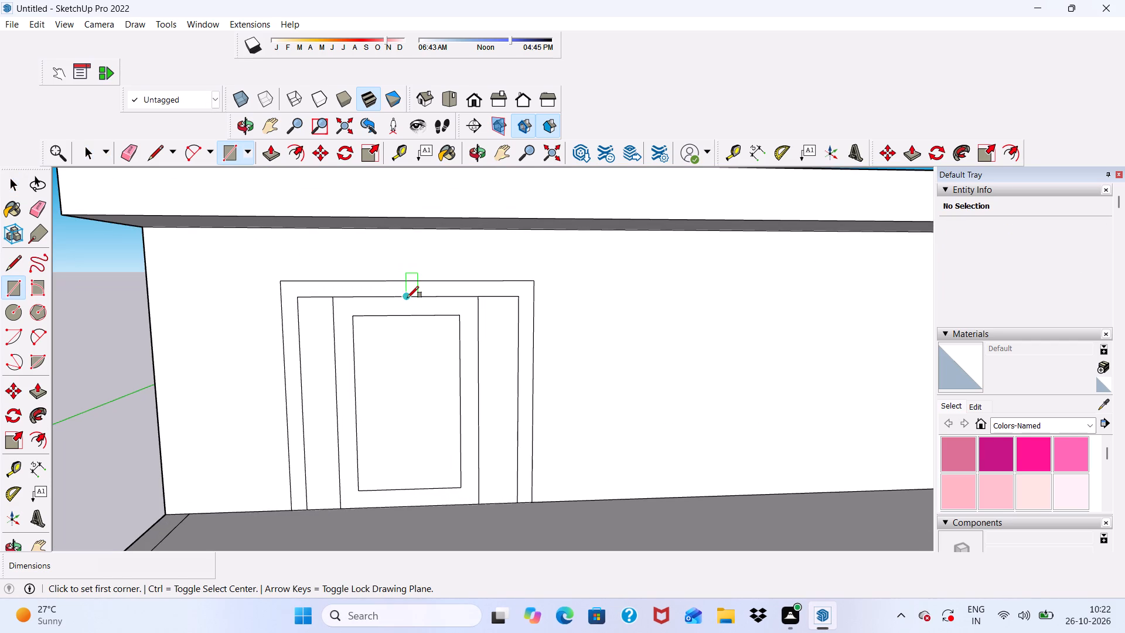
{"action": "left_click", "coordinate": [407, 298]}
{"action": "scroll", "coordinate": [422, 524], "scroll_direction": "up", "scroll_amount": 8}
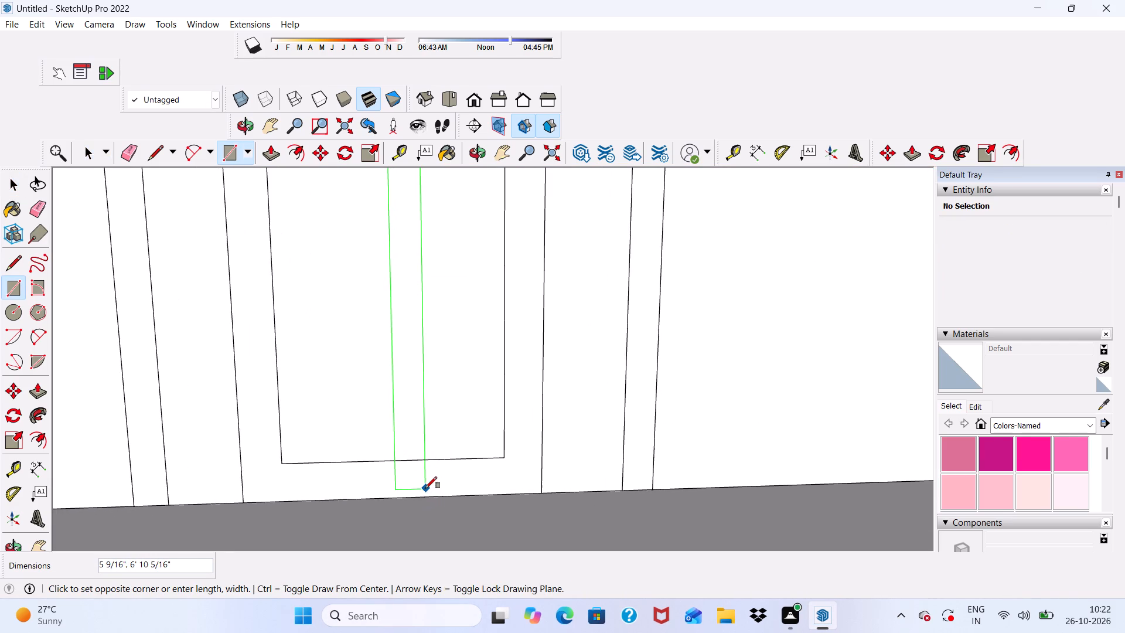
{"action": "left_click", "coordinate": [425, 494]}
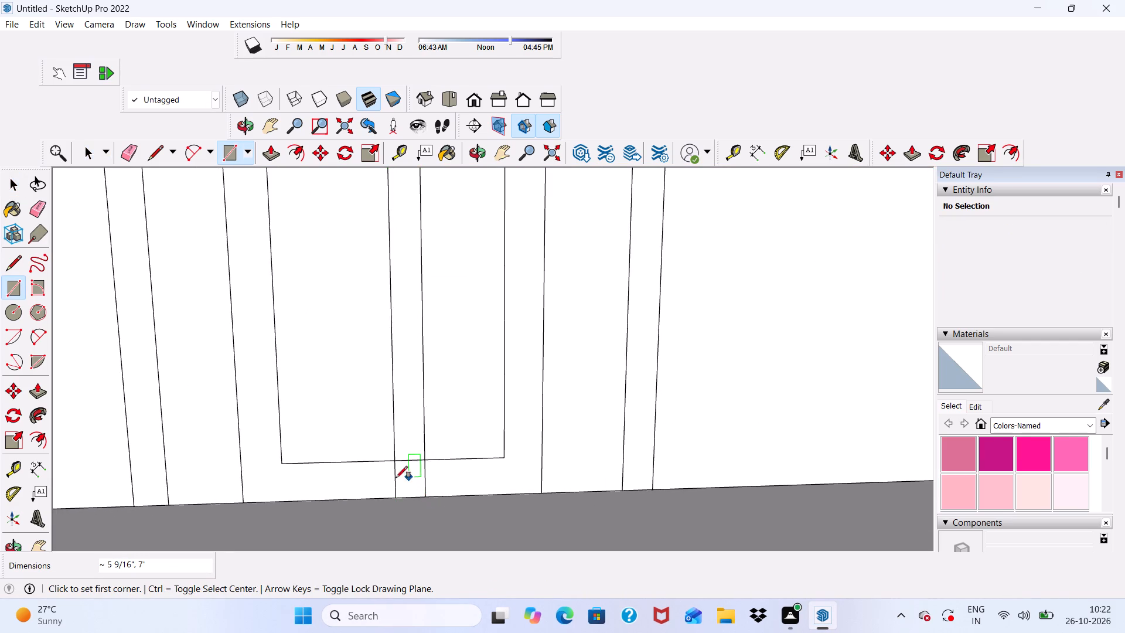
{"action": "scroll", "coordinate": [390, 480], "scroll_direction": "down", "scroll_amount": 10}
{"action": "key", "text": "space"}
Erase the strip's lines above and below the inner panel and the panel edges crossing it, leaving two separate panel outlines.
{"action": "left_click", "coordinate": [129, 146]}
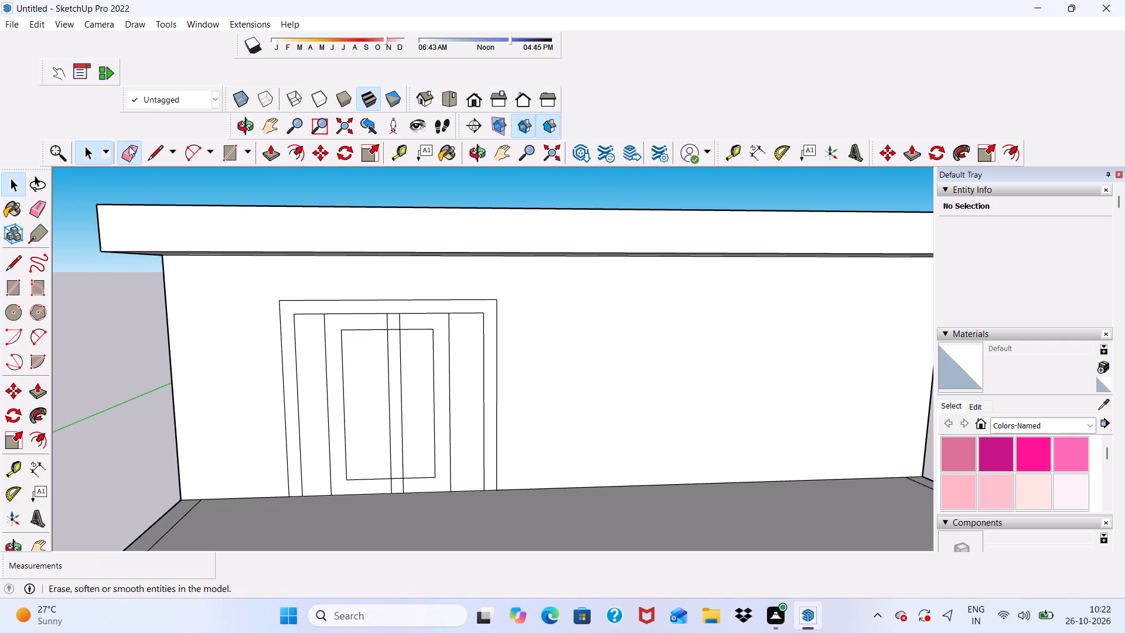
{"action": "scroll", "coordinate": [438, 316], "scroll_direction": "up", "scroll_amount": 15}
{"action": "left_click_drag", "start_coordinate": [343, 330], "coordinate": [366, 349]}
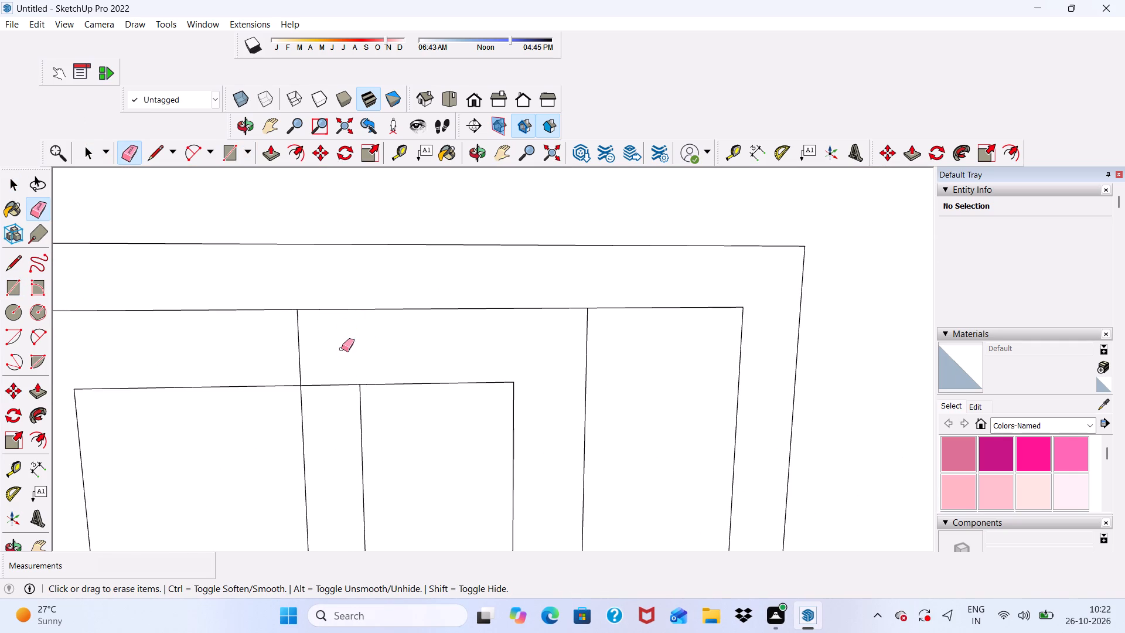
{"action": "left_click_drag", "start_coordinate": [336, 344], "coordinate": [294, 343]}
{"action": "left_click_drag", "start_coordinate": [313, 372], "coordinate": [319, 414]}
{"action": "scroll", "coordinate": [327, 296], "scroll_direction": "down", "scroll_amount": 8}
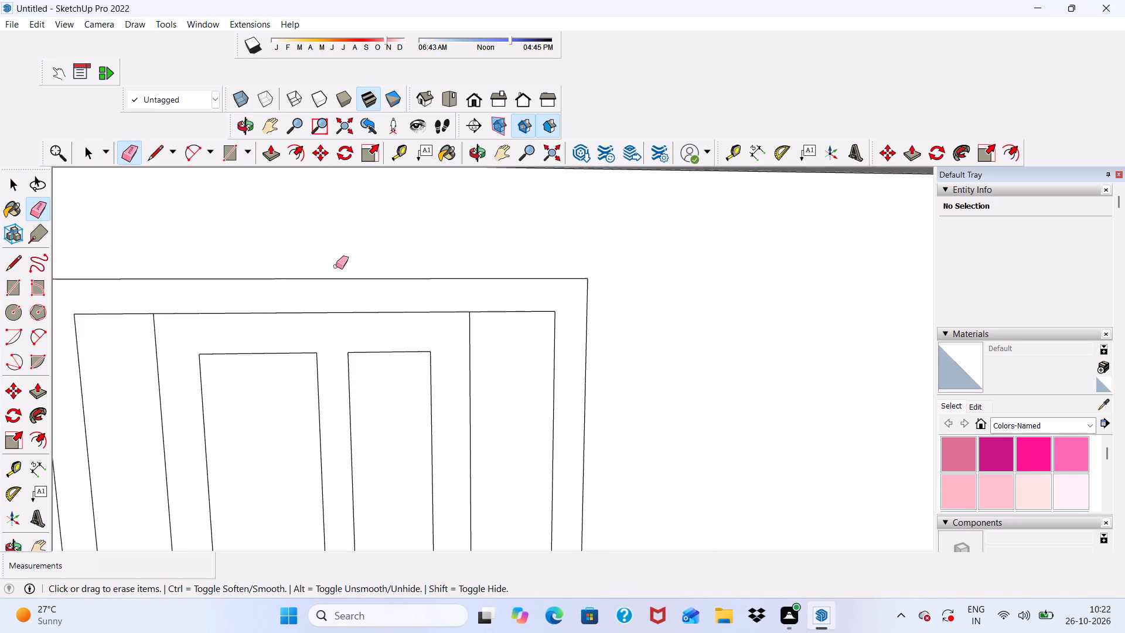
{"action": "scroll", "coordinate": [336, 266], "scroll_direction": "down", "scroll_amount": 8}
{"action": "middle_click_drag", "start_coordinate": [377, 398], "coordinate": [377, 407]}
{"action": "scroll", "coordinate": [356, 479], "scroll_direction": "up", "scroll_amount": 13}
{"action": "left_click_drag", "start_coordinate": [347, 483], "coordinate": [348, 511]}
{"action": "left_click_drag", "start_coordinate": [322, 523], "coordinate": [376, 511]}
{"action": "scroll", "coordinate": [370, 515], "scroll_direction": "down", "scroll_amount": 6}
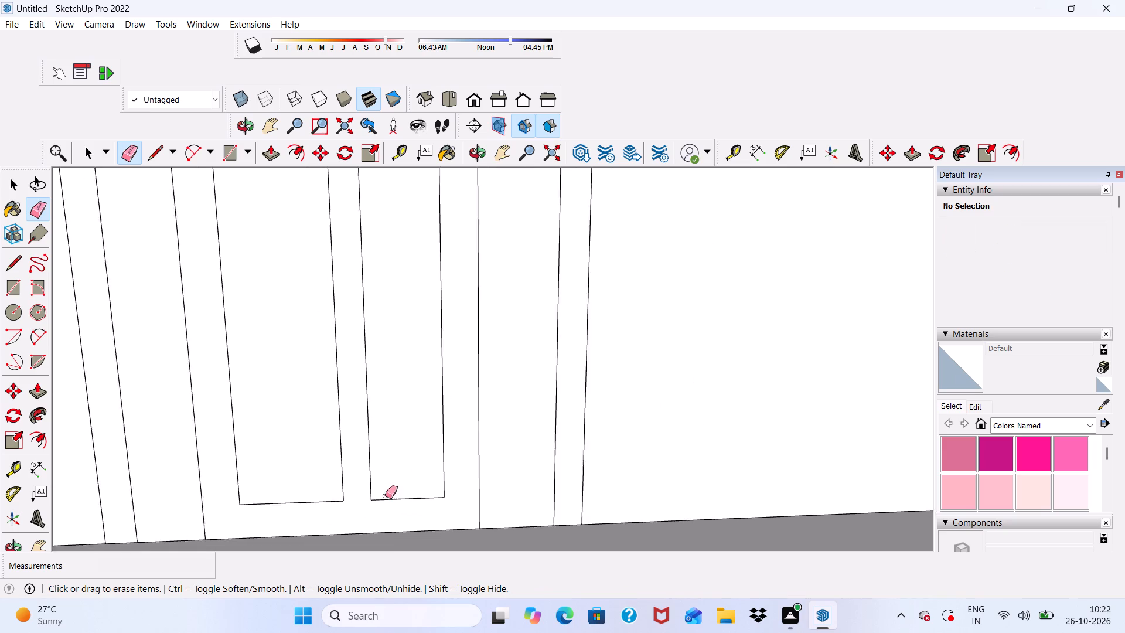
{"action": "scroll", "coordinate": [385, 496], "scroll_direction": "down", "scroll_amount": 7}
{"action": "key", "text": "space"}
Push/Pull the outer door frame face outward from the wall by 6".
{"action": "scroll", "coordinate": [328, 337], "scroll_direction": "up", "scroll_amount": 6}
{"action": "left_click", "coordinate": [318, 307]}
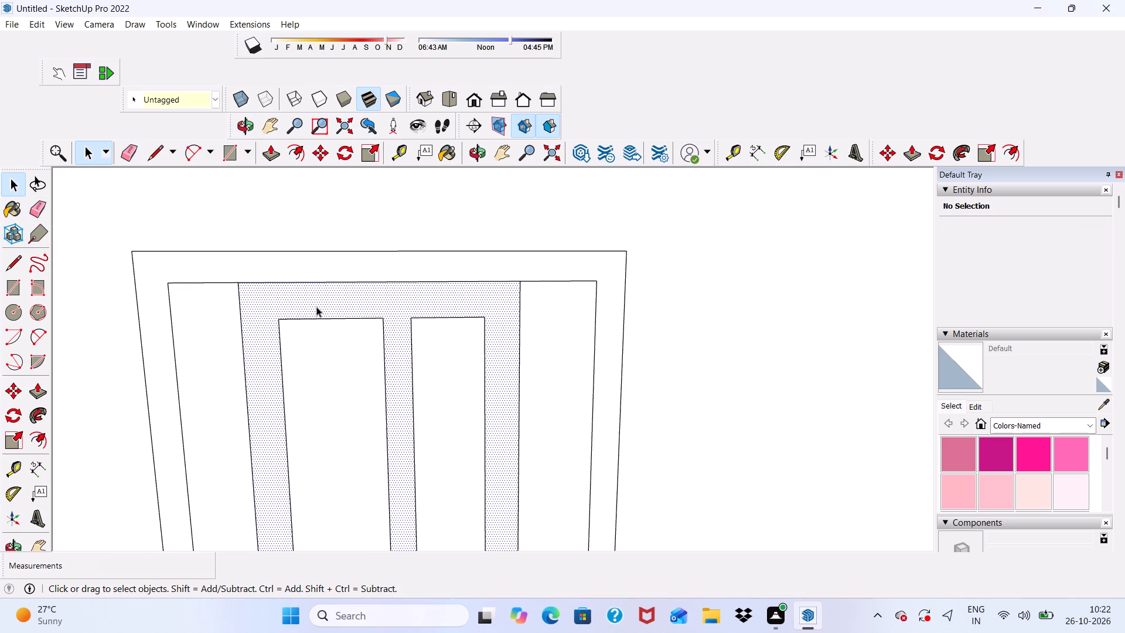
{"action": "left_click", "coordinate": [307, 267]}
{"action": "left_click", "coordinate": [267, 147]}
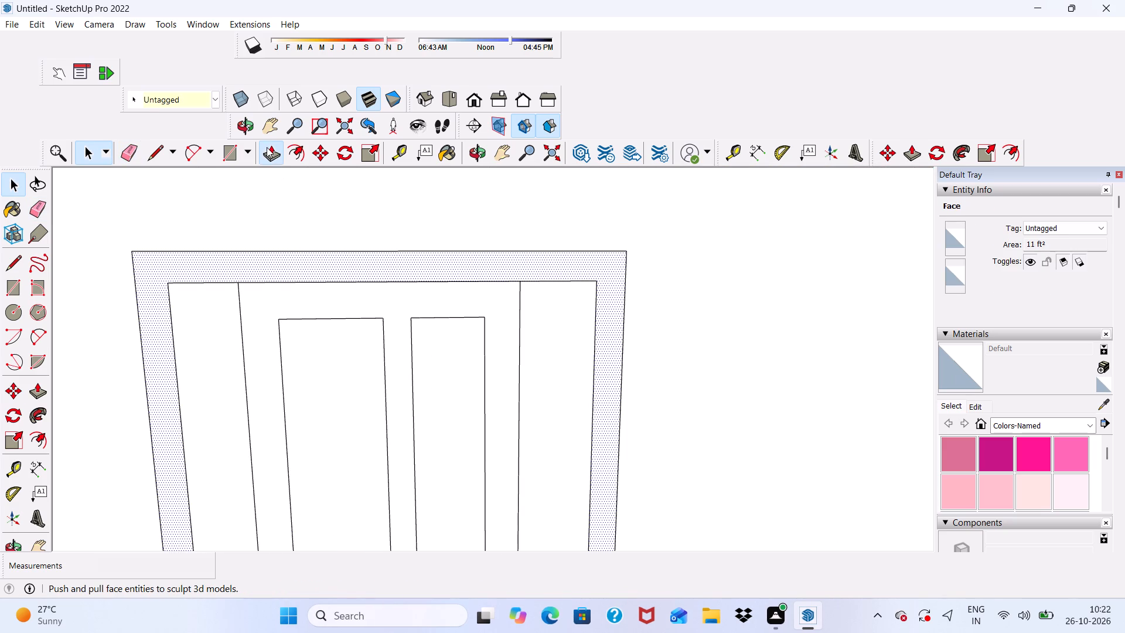
{"action": "scroll", "coordinate": [323, 246], "scroll_direction": "up", "scroll_amount": 3}
{"action": "left_click", "coordinate": [327, 277]}
{"action": "scroll", "coordinate": [284, 257], "scroll_direction": "down", "scroll_amount": 5}
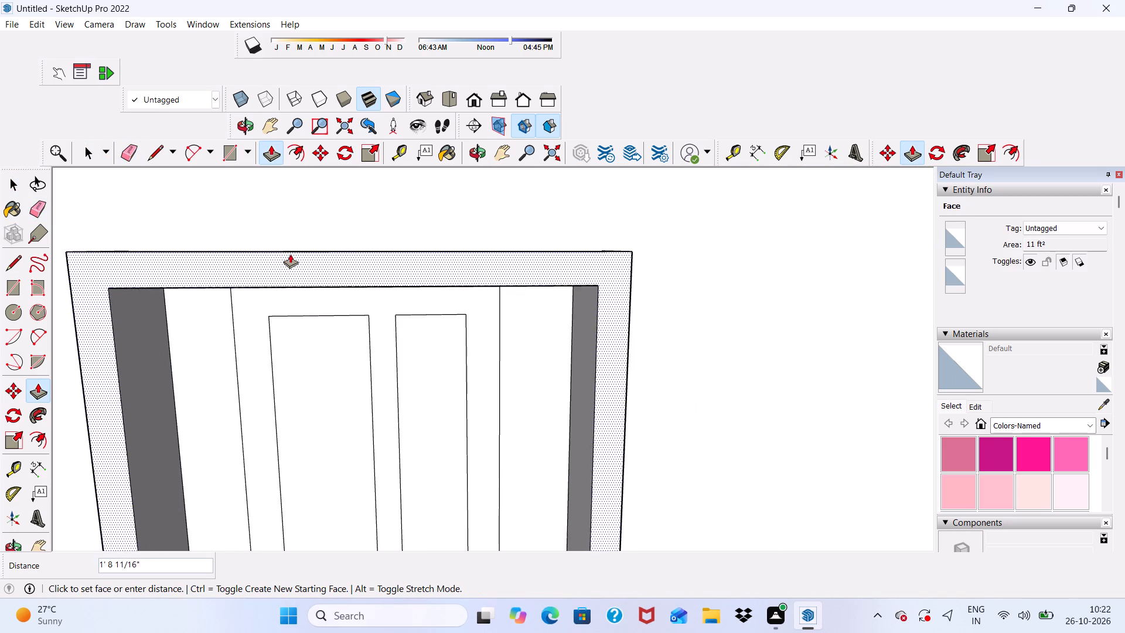
{"action": "scroll", "coordinate": [291, 252], "scroll_direction": "down", "scroll_amount": 1}
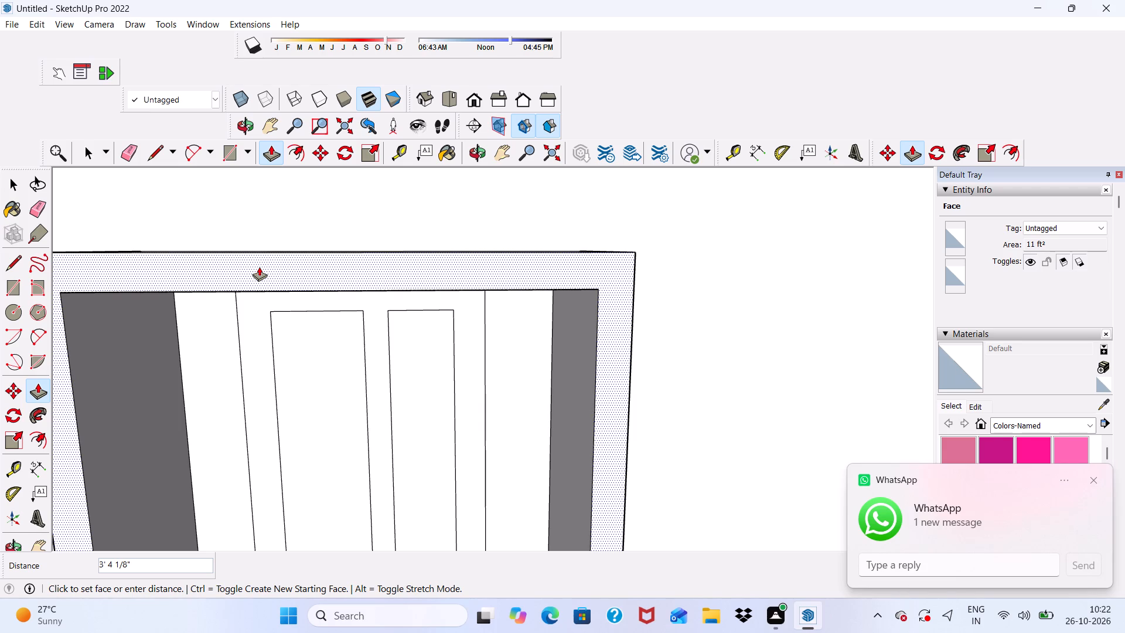
{"action": "key", "text": "6"}
{"action": "key", "text": "shift+quotedbl"}
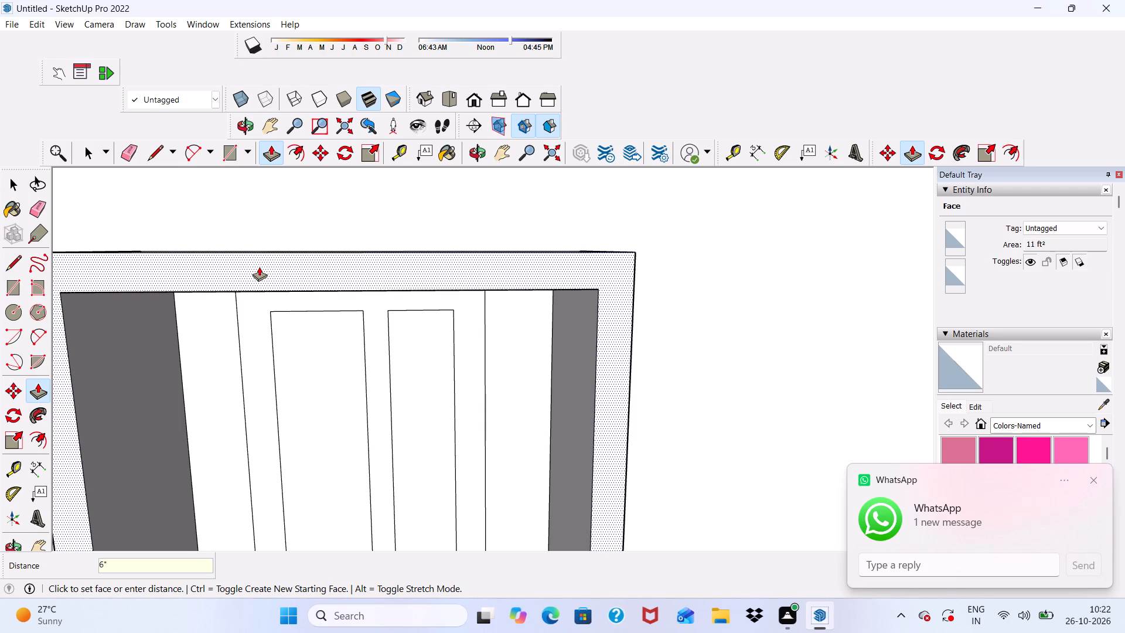
{"action": "key", "text": "Return"}
{"action": "scroll", "coordinate": [264, 282], "scroll_direction": "down", "scroll_amount": 9}
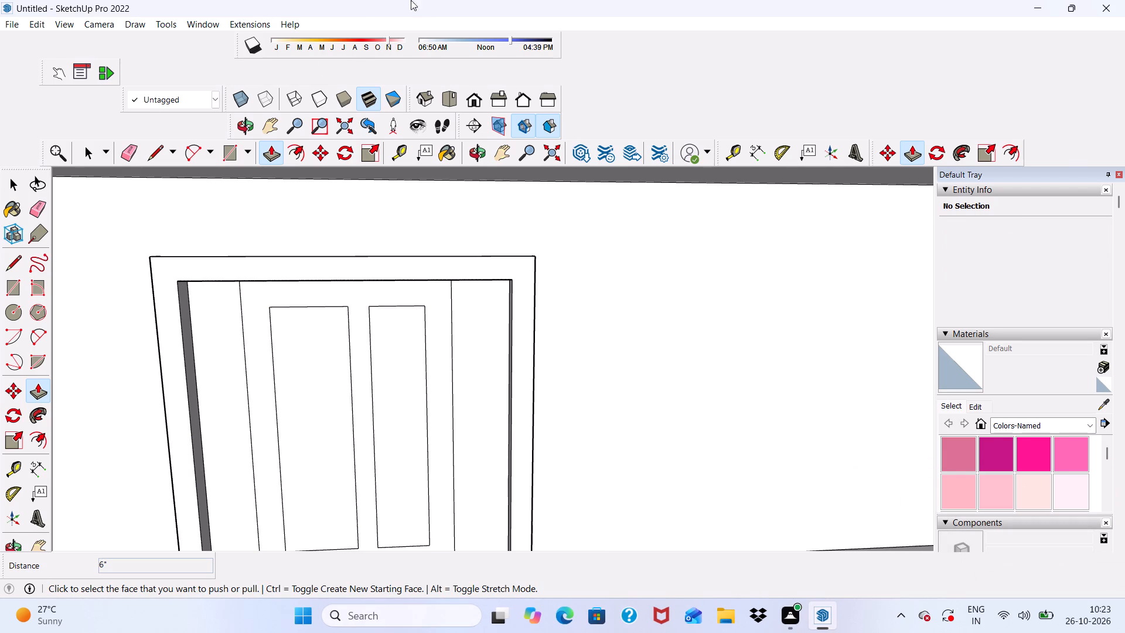
Push/Pull the door face surrounding the two inner panels outward by 3".
{"action": "scroll", "coordinate": [367, 0], "scroll_direction": "up", "scroll_amount": 1}
{"action": "scroll", "coordinate": [628, 527], "scroll_direction": "down", "scroll_amount": 4}
{"action": "middle_click_drag", "start_coordinate": [646, 521], "coordinate": [425, 452]}
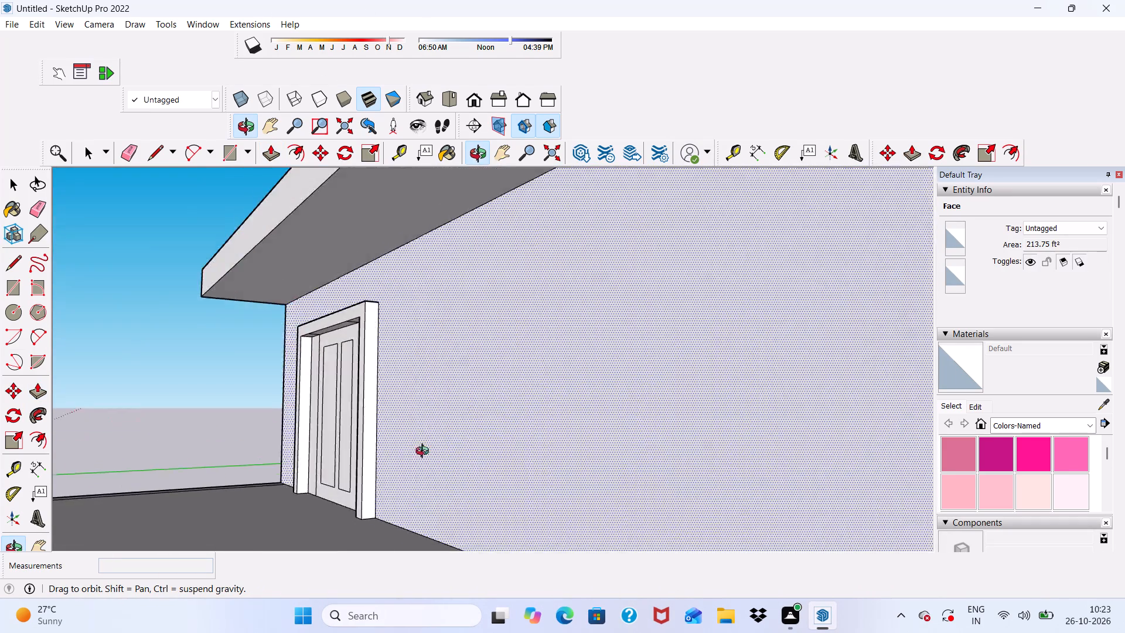
{"action": "middle_click_drag", "start_coordinate": [425, 452], "coordinate": [687, 467]}
{"action": "scroll", "coordinate": [654, 421], "scroll_direction": "up", "scroll_amount": 5}
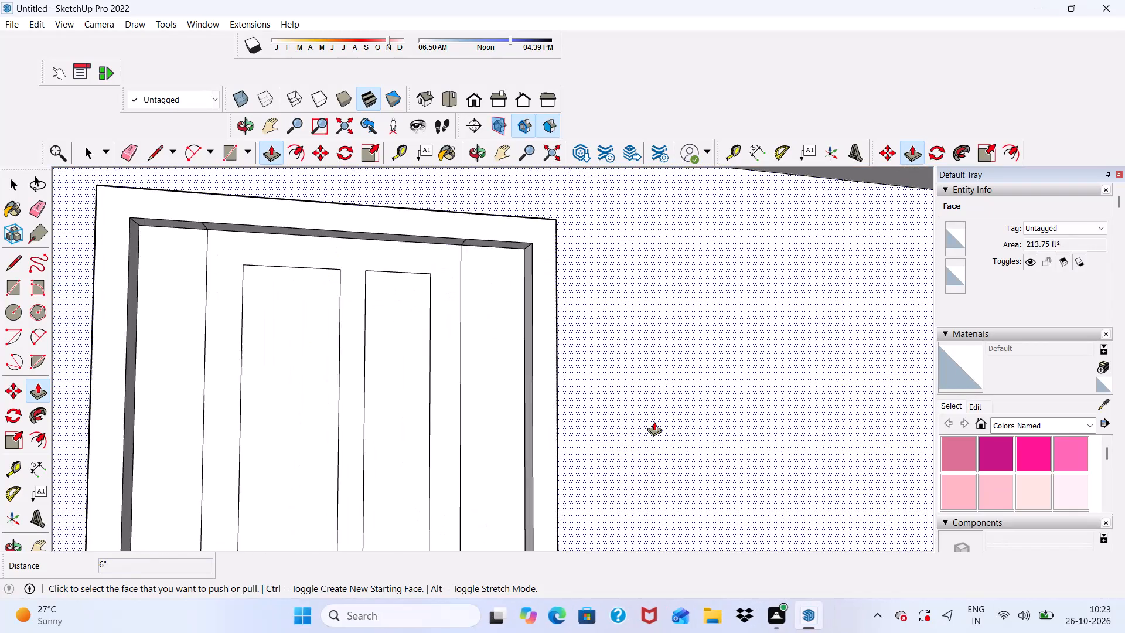
{"action": "scroll", "coordinate": [502, 302], "scroll_direction": "up", "scroll_amount": 4}
{"action": "left_click", "coordinate": [363, 256]}
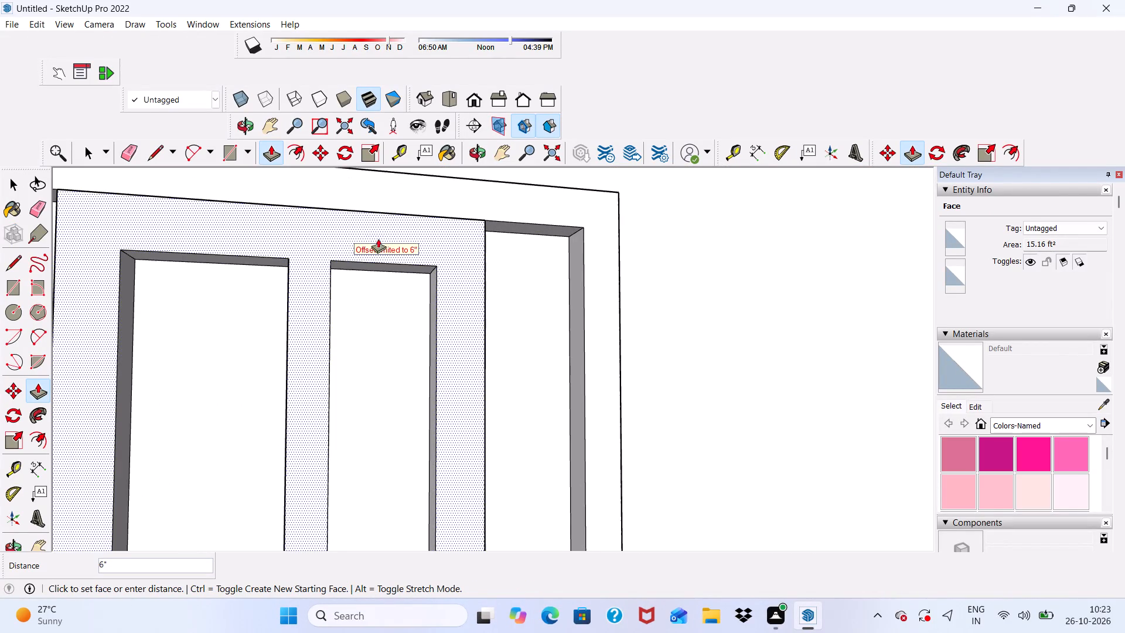
{"action": "type", "text": "3\""}
{"action": "key", "text": "Return"}
{"action": "key", "text": "space"}
Examine the raised door frame, door face and recessed panels from near and far.
{"action": "scroll", "coordinate": [369, 240], "scroll_direction": "down", "scroll_amount": 3}
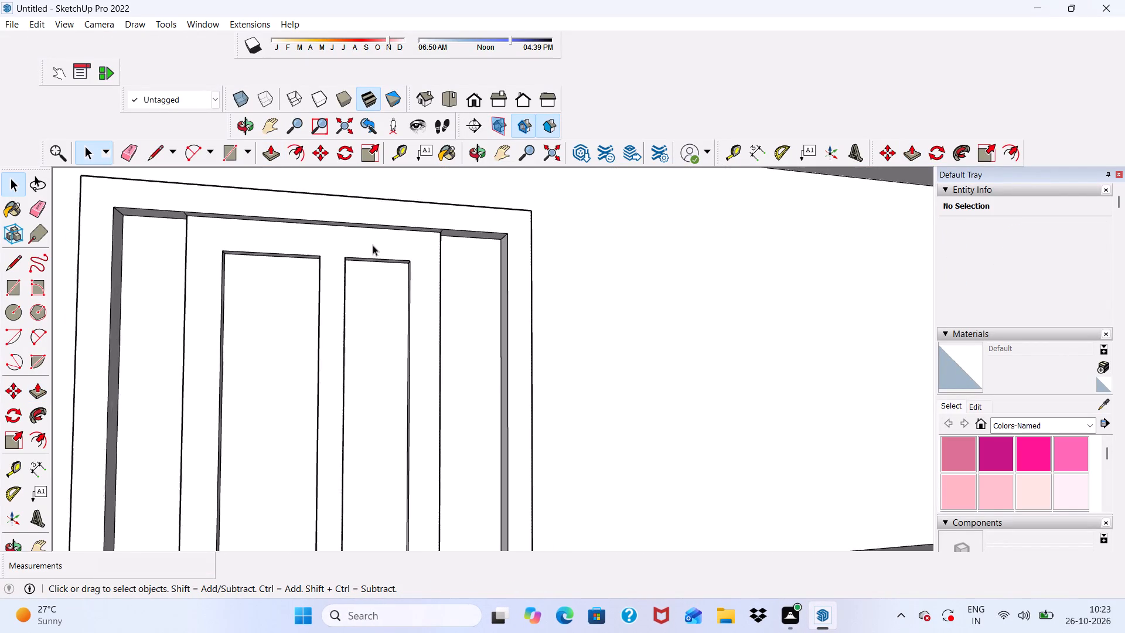
{"action": "scroll", "coordinate": [373, 245], "scroll_direction": "down", "scroll_amount": 10}
{"action": "middle_click_drag", "start_coordinate": [437, 337], "coordinate": [405, 399]}
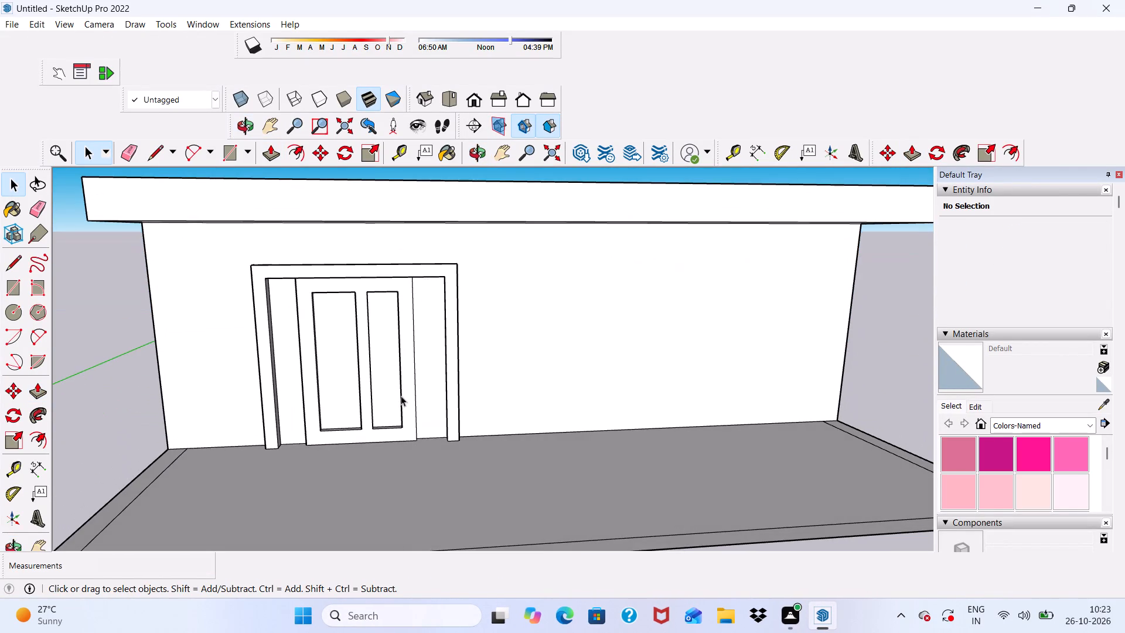
{"action": "scroll", "coordinate": [355, 309], "scroll_direction": "up", "scroll_amount": 12}
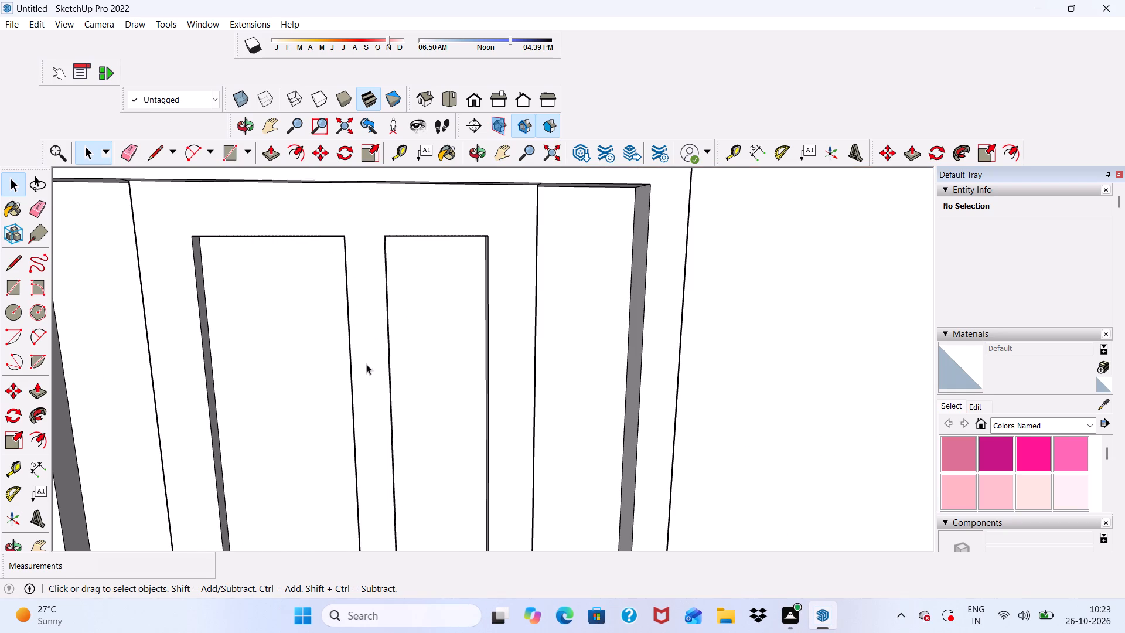
{"action": "scroll", "coordinate": [348, 415], "scroll_direction": "down", "scroll_amount": 2}
{"action": "scroll", "coordinate": [207, 321], "scroll_direction": "up", "scroll_amount": 5}
{"action": "scroll", "coordinate": [244, 302], "scroll_direction": "down", "scroll_amount": 7}
{"action": "scroll", "coordinate": [422, 363], "scroll_direction": "down", "scroll_amount": 1}
{"action": "middle_click_drag", "start_coordinate": [422, 366], "coordinate": [431, 325]}
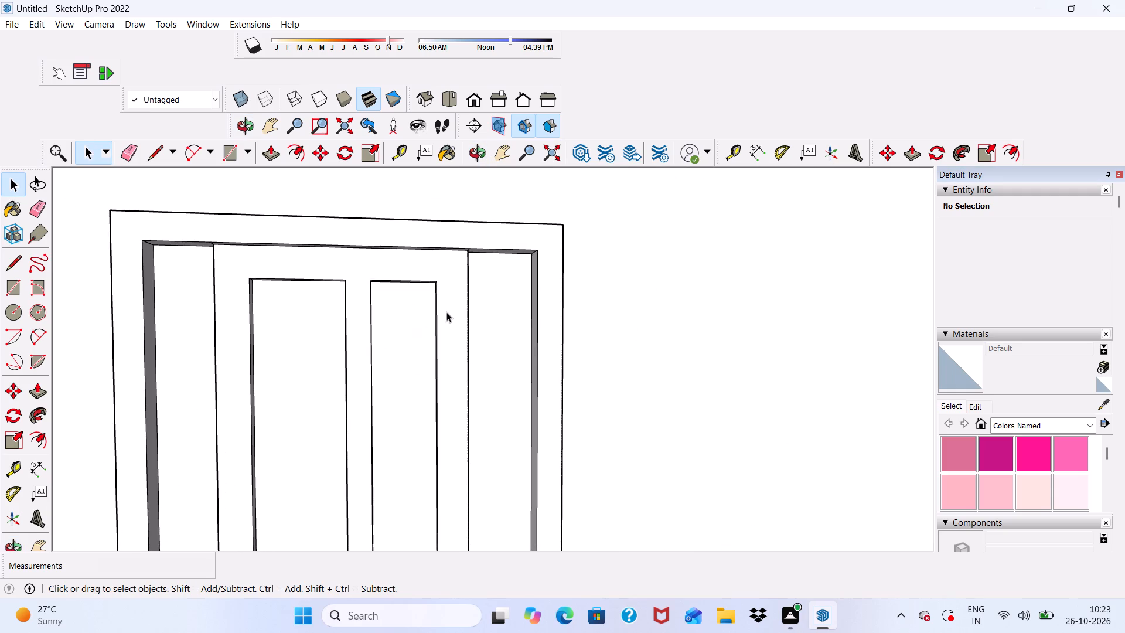
{"action": "scroll", "coordinate": [537, 311], "scroll_direction": "up", "scroll_amount": 9}
{"action": "scroll", "coordinate": [301, 273], "scroll_direction": "down", "scroll_amount": 9}
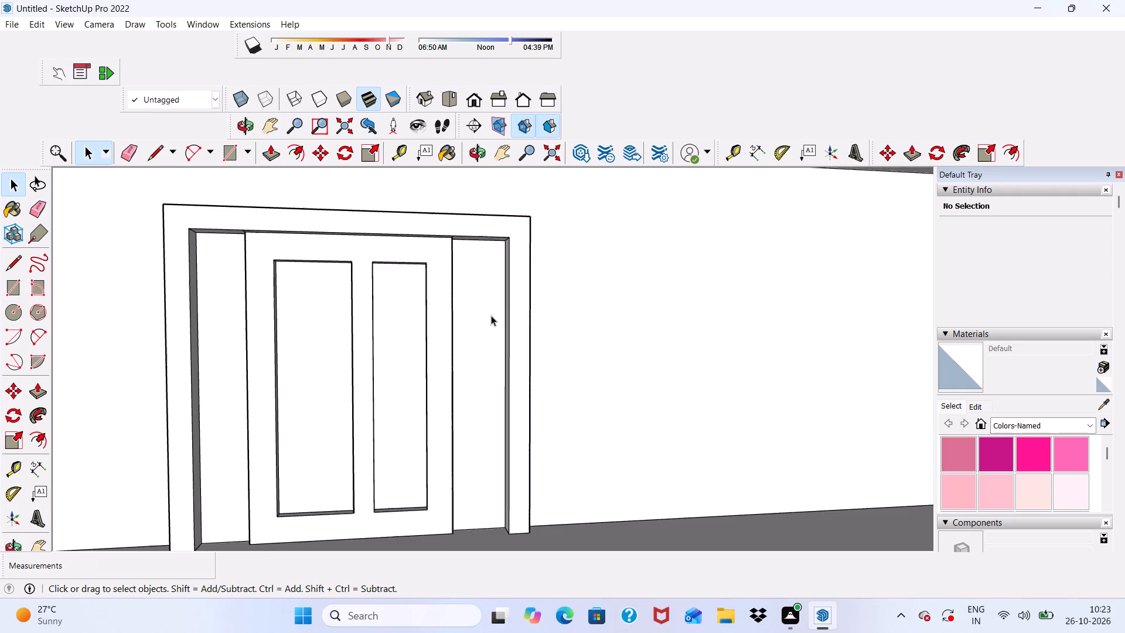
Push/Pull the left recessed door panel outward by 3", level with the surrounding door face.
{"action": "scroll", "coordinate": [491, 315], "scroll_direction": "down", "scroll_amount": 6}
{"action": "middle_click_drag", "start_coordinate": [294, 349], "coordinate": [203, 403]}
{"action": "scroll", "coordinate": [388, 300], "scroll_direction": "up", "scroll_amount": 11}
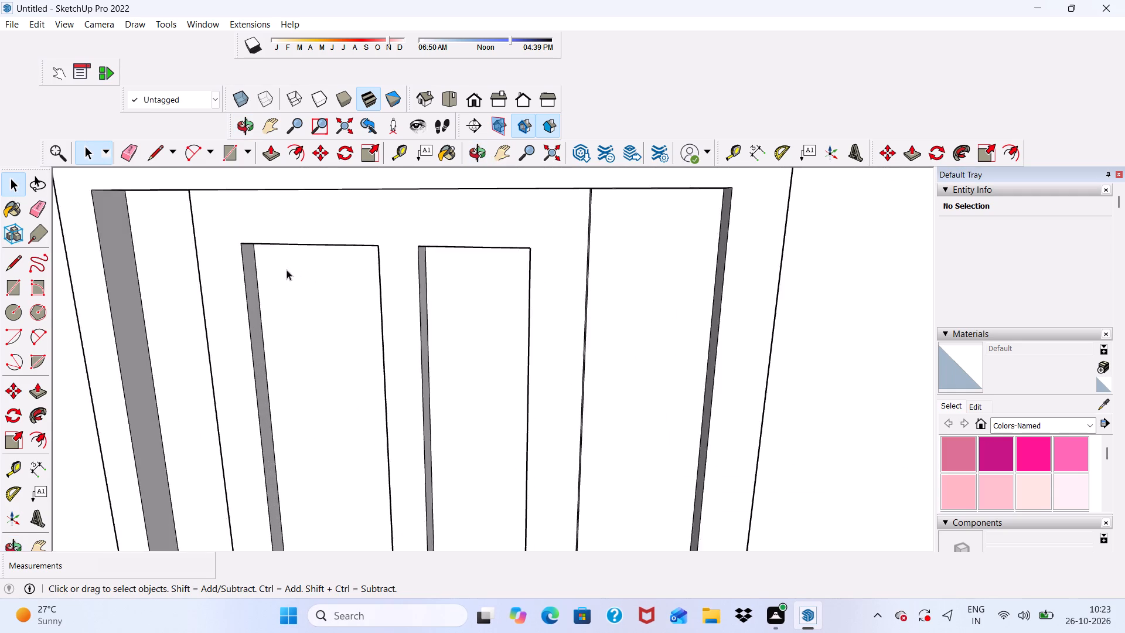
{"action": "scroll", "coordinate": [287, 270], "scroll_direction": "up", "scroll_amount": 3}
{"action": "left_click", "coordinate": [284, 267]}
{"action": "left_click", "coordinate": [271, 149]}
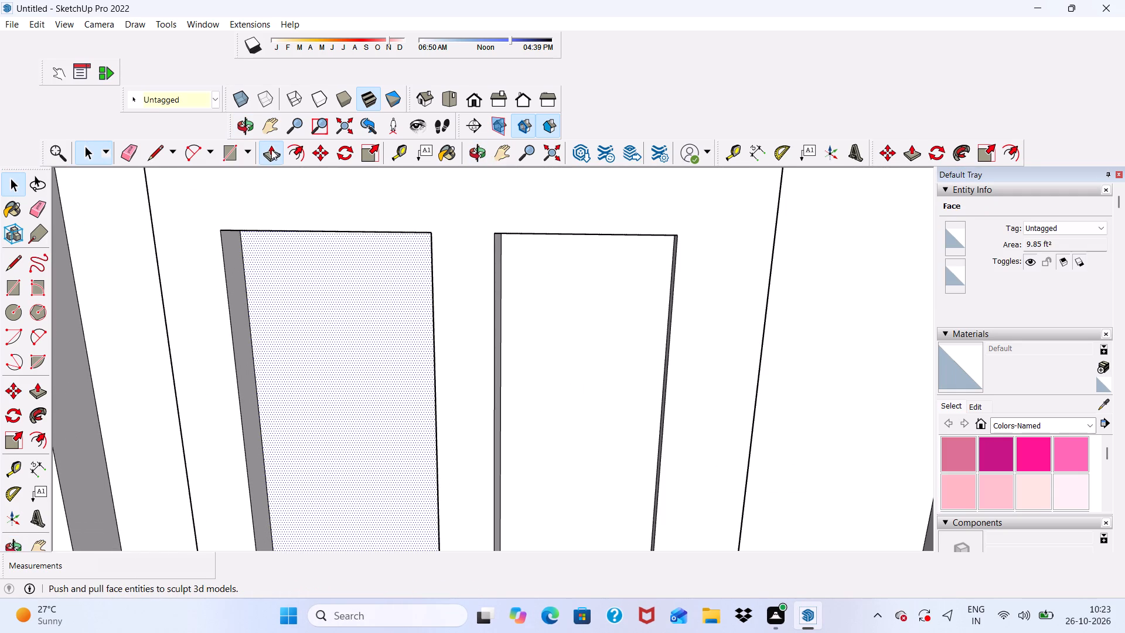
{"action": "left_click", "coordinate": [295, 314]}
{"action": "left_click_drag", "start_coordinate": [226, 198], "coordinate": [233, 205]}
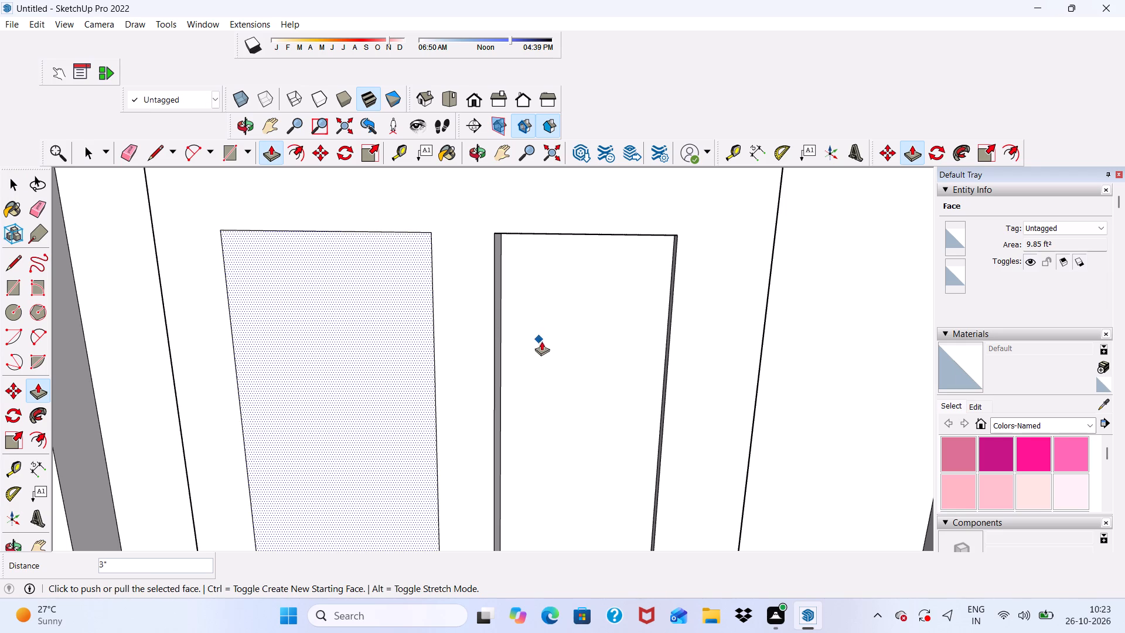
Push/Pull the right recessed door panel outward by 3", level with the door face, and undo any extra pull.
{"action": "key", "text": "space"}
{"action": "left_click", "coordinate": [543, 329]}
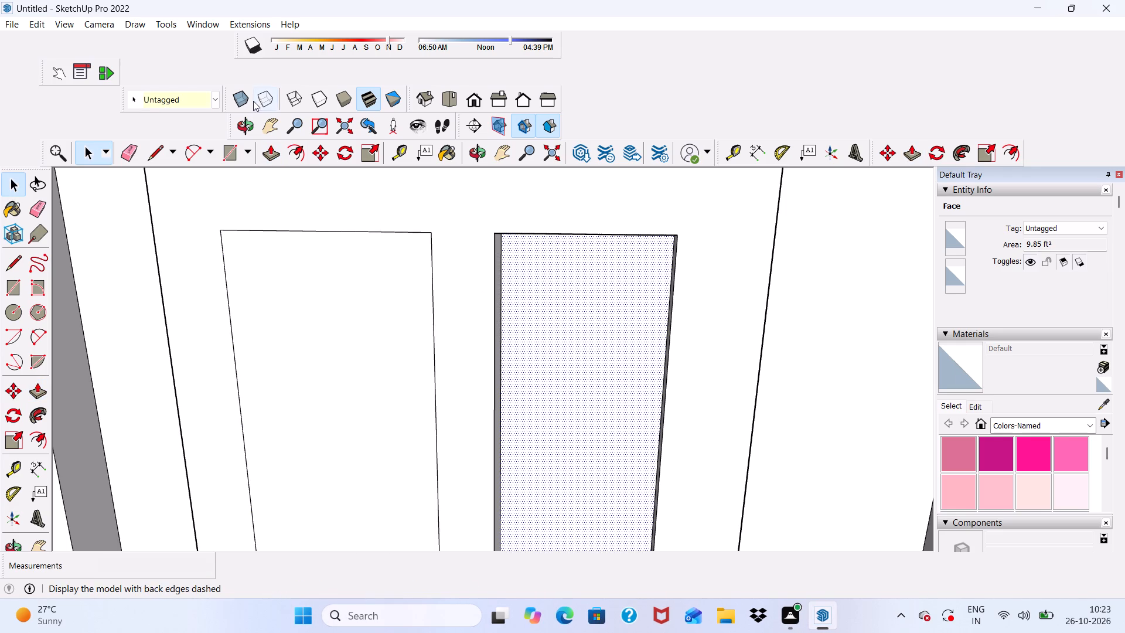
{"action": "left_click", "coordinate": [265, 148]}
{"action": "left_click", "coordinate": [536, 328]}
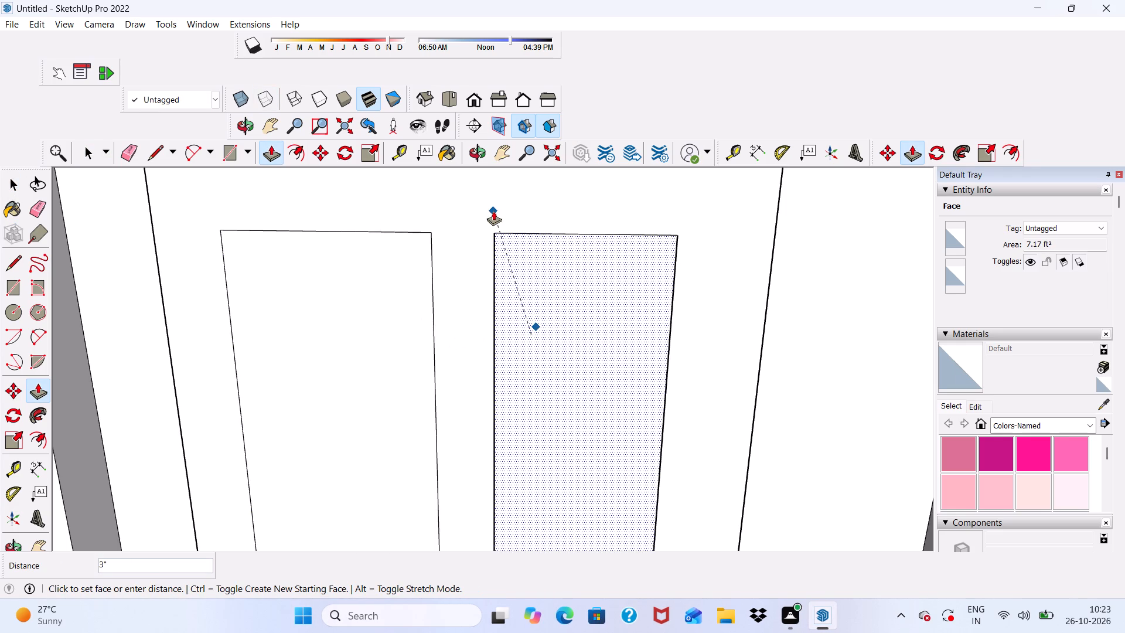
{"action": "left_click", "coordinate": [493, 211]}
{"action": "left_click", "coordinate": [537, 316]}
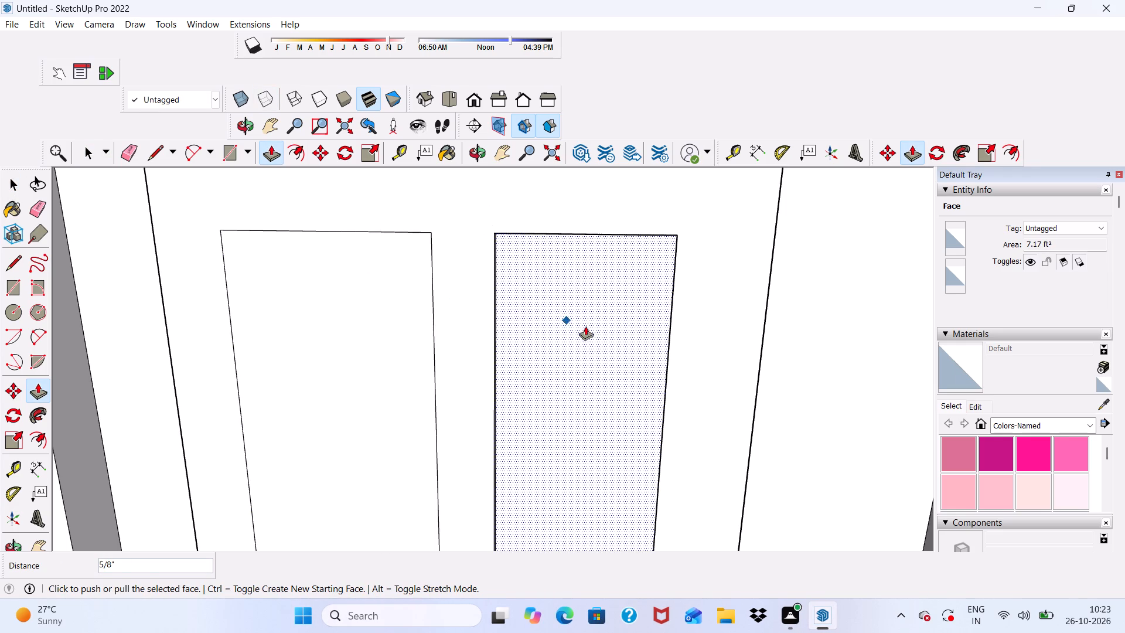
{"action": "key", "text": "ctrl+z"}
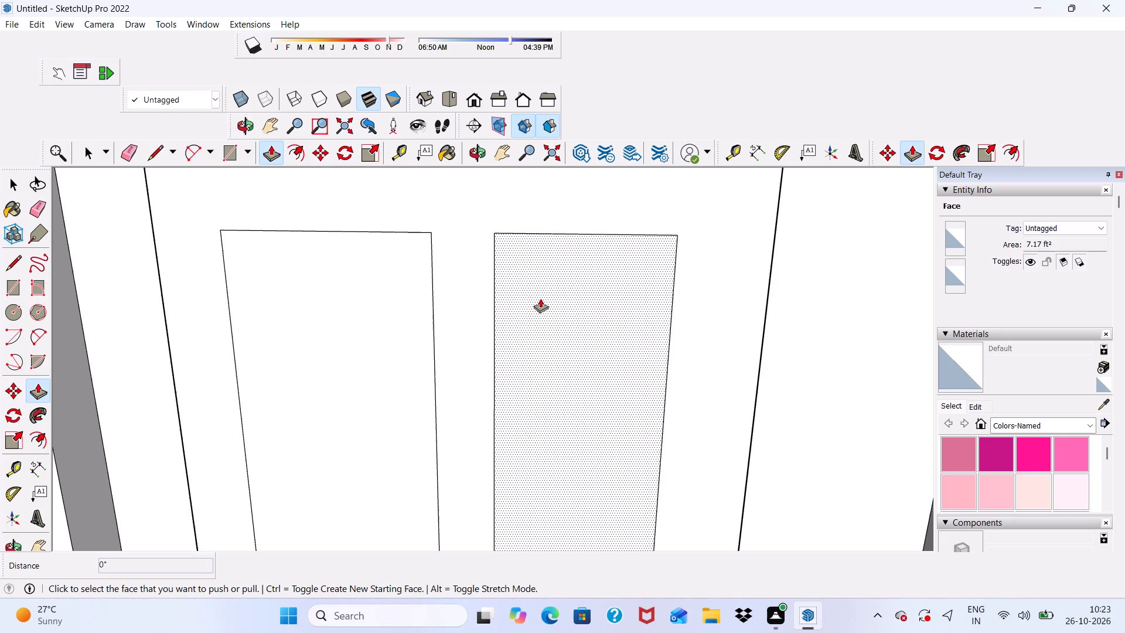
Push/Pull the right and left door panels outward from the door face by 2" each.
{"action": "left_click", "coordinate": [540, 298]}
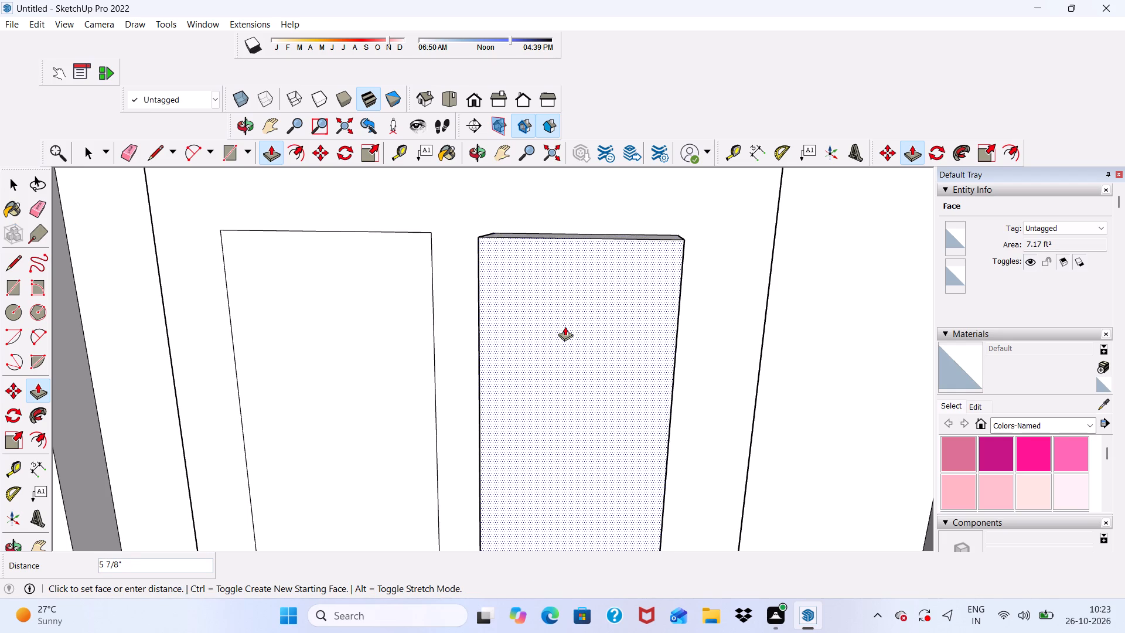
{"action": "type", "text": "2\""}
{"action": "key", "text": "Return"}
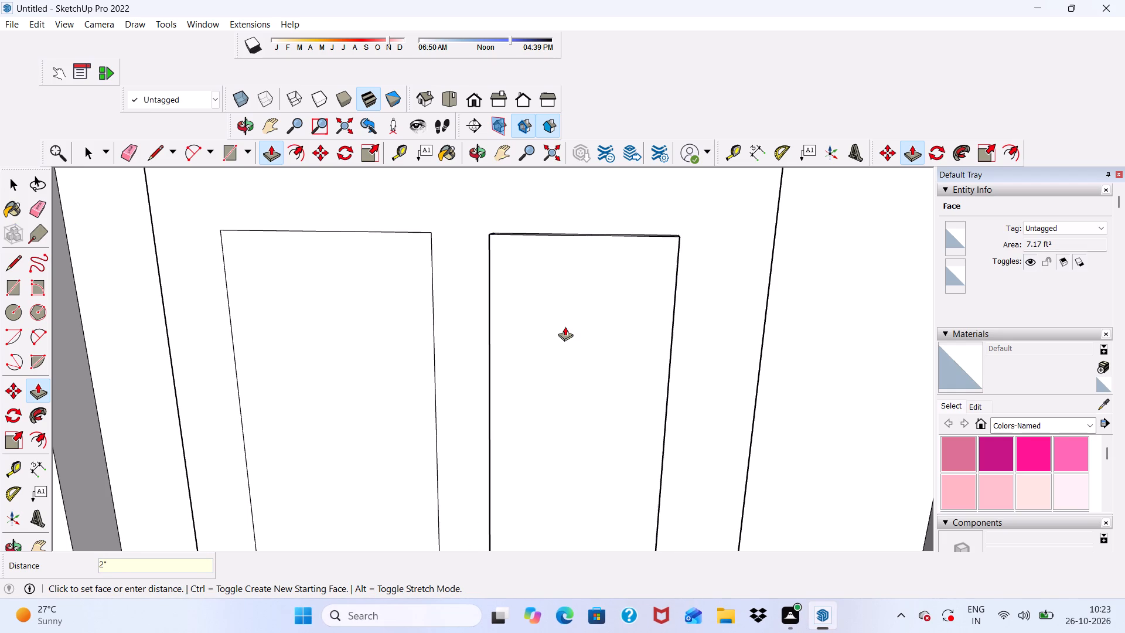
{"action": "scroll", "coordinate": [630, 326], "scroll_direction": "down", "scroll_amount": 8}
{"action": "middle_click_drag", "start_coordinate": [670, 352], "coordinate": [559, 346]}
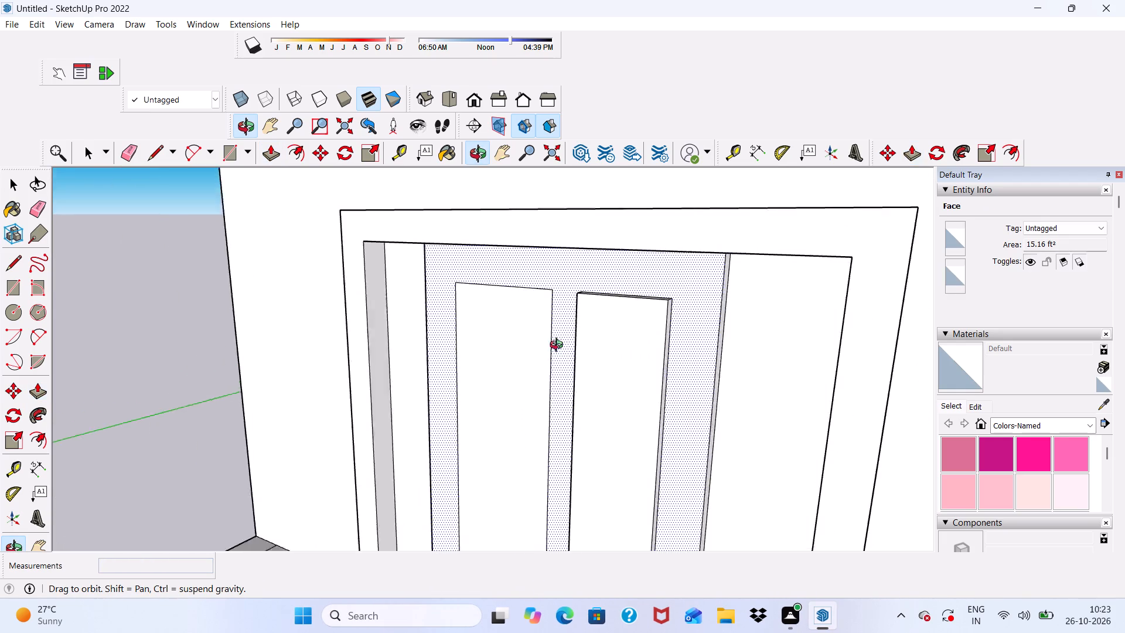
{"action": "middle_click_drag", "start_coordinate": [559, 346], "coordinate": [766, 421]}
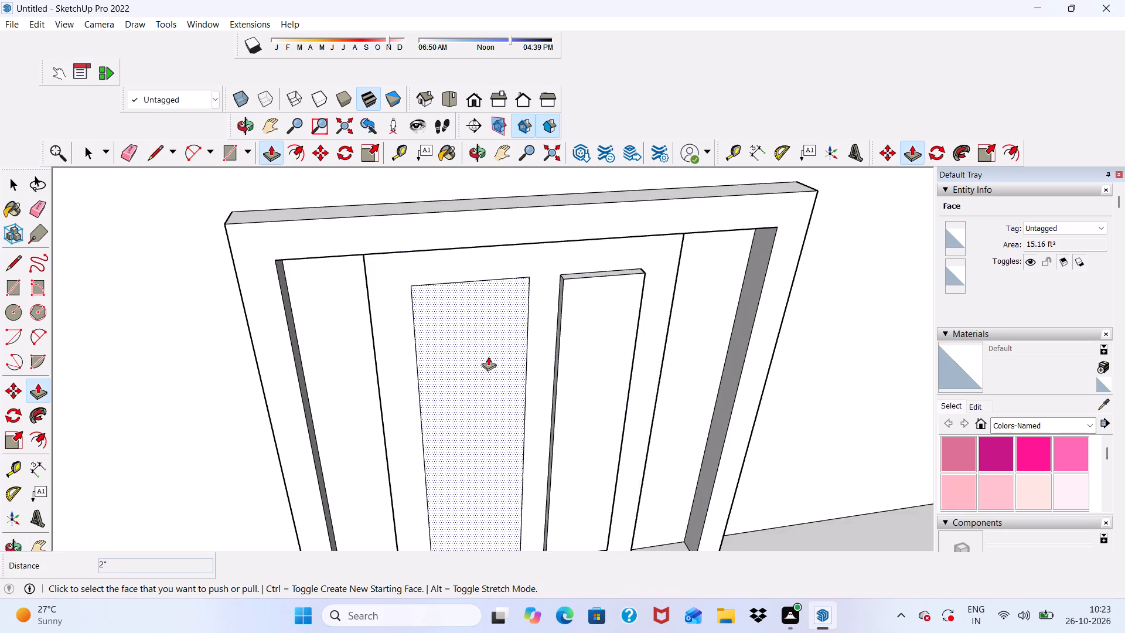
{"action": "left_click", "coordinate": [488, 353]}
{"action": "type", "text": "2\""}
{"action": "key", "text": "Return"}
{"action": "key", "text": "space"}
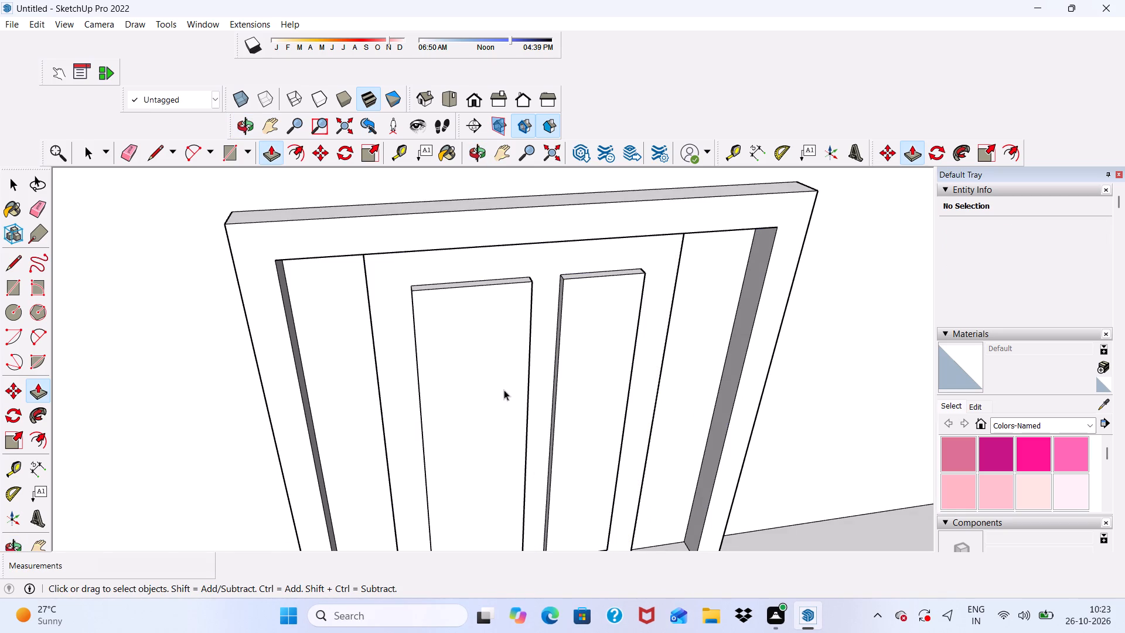
Examine the raised door panels from near, far and oblique viewpoints.
{"action": "scroll", "coordinate": [485, 375], "scroll_direction": "down", "scroll_amount": 9}
{"action": "middle_click_drag", "start_coordinate": [555, 411], "coordinate": [553, 331]}
{"action": "scroll", "coordinate": [560, 404], "scroll_direction": "up", "scroll_amount": 1}
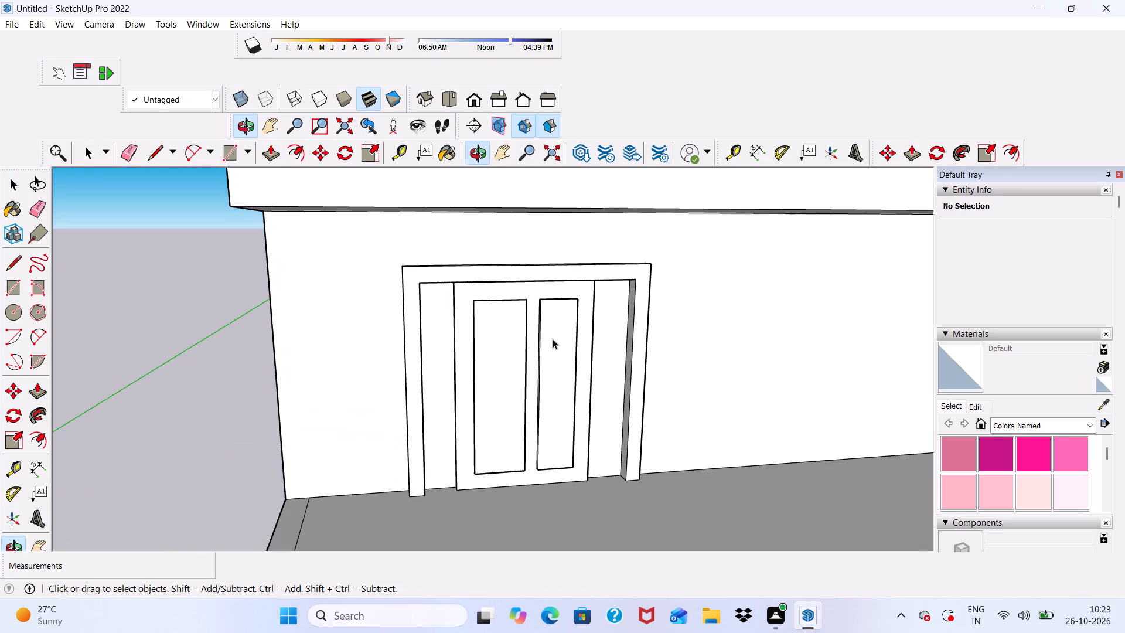
{"action": "scroll", "coordinate": [524, 409], "scroll_direction": "up", "scroll_amount": 6}
{"action": "scroll", "coordinate": [482, 349], "scroll_direction": "down", "scroll_amount": 7}
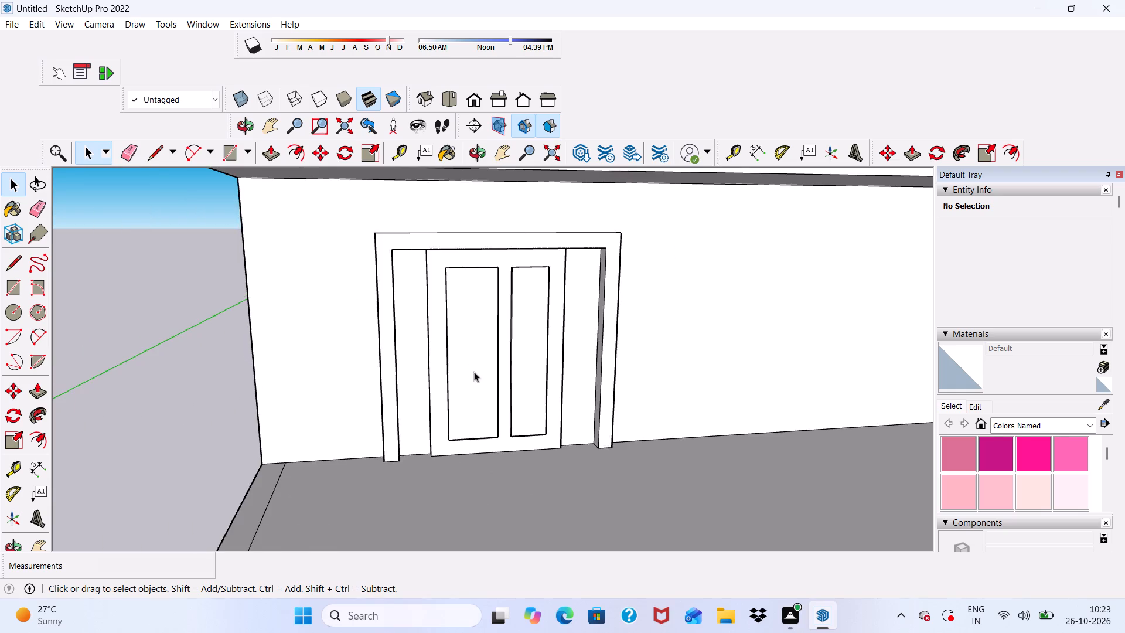
{"action": "middle_click_drag", "start_coordinate": [476, 372], "coordinate": [456, 378]}
{"action": "scroll", "coordinate": [529, 328], "scroll_direction": "up", "scroll_amount": 9}
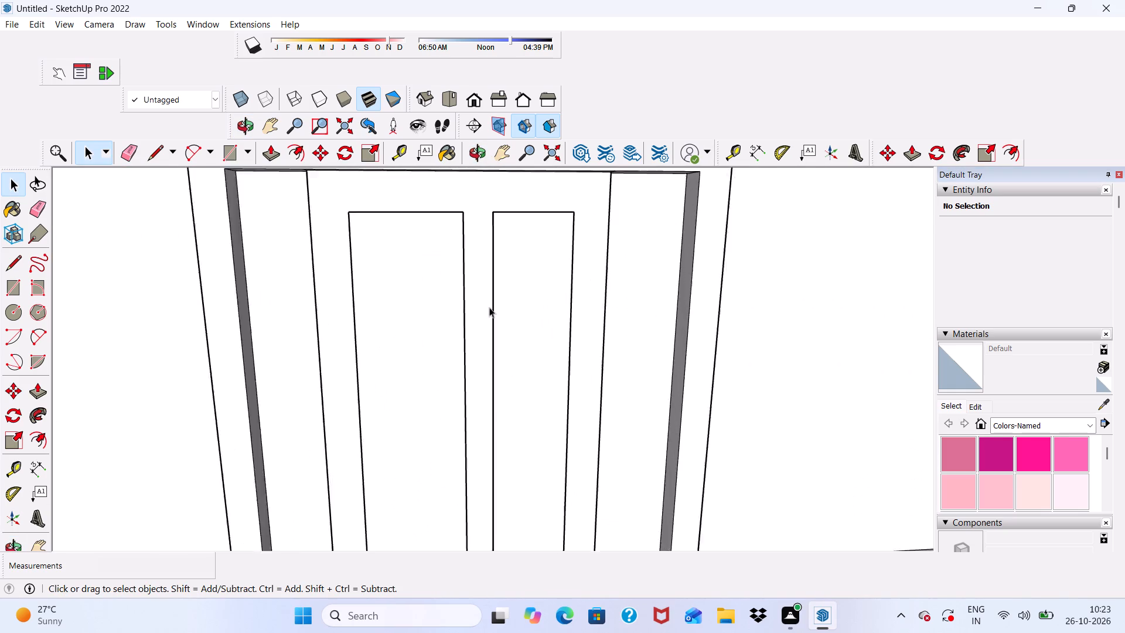
{"action": "scroll", "coordinate": [489, 307], "scroll_direction": "up", "scroll_amount": 3}
{"action": "middle_click_drag", "start_coordinate": [474, 317], "coordinate": [483, 285]}
{"action": "scroll", "coordinate": [490, 293], "scroll_direction": "down", "scroll_amount": 8}
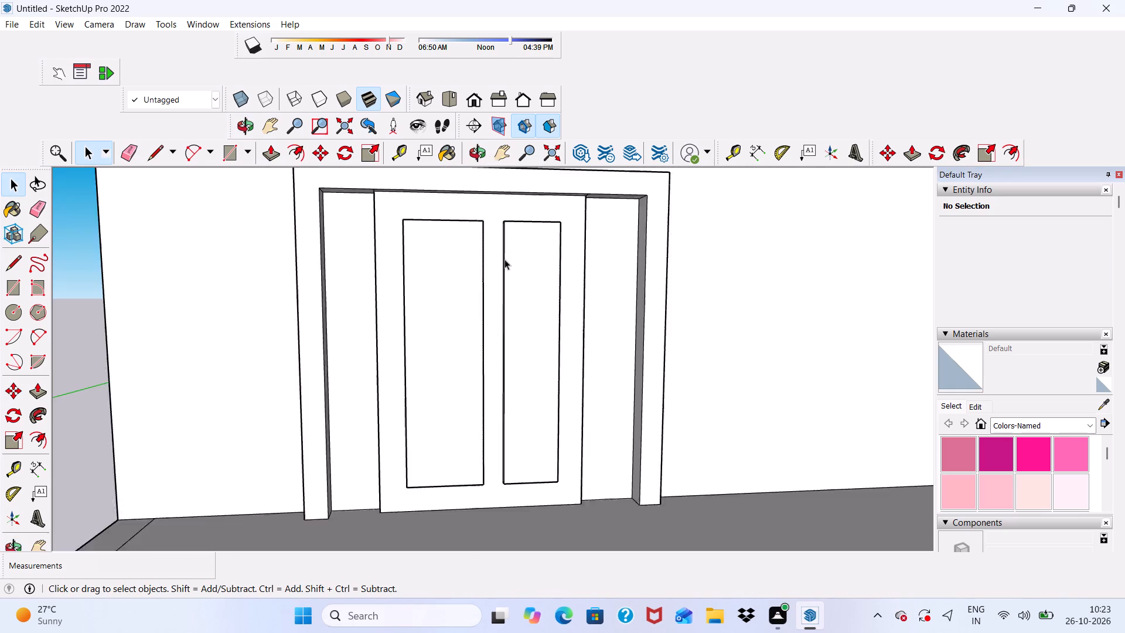
{"action": "scroll", "coordinate": [504, 259], "scroll_direction": "down", "scroll_amount": 9}
{"action": "middle_click_drag", "start_coordinate": [516, 338], "coordinate": [386, 342]}
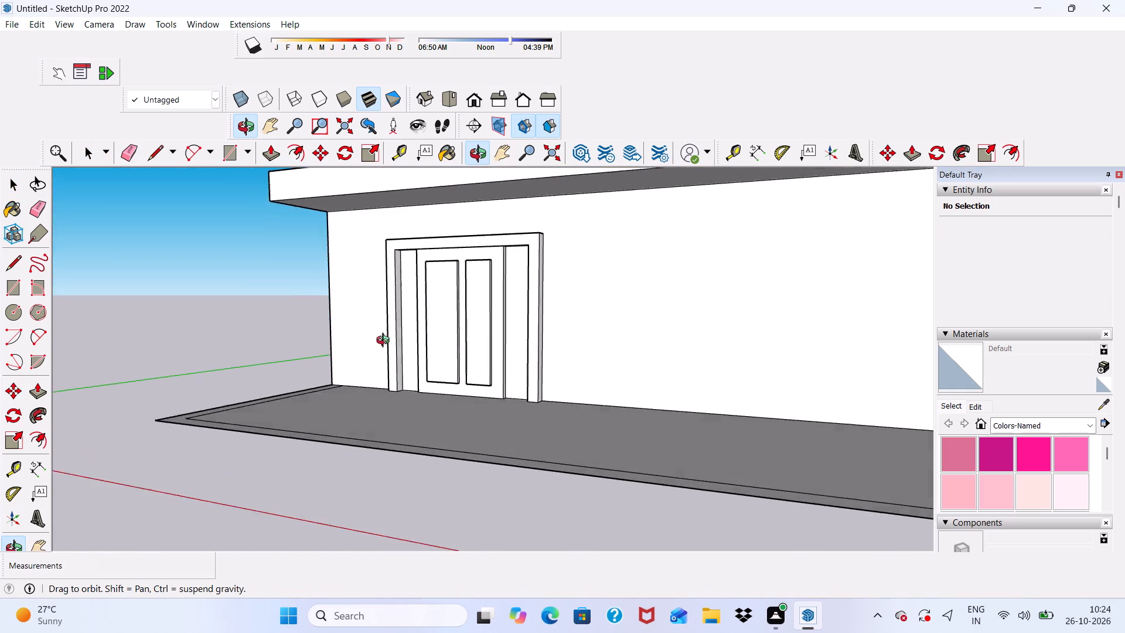
{"action": "middle_click_drag", "start_coordinate": [386, 342], "coordinate": [401, 366]}
{"action": "scroll", "coordinate": [407, 324], "scroll_direction": "up", "scroll_amount": 8}
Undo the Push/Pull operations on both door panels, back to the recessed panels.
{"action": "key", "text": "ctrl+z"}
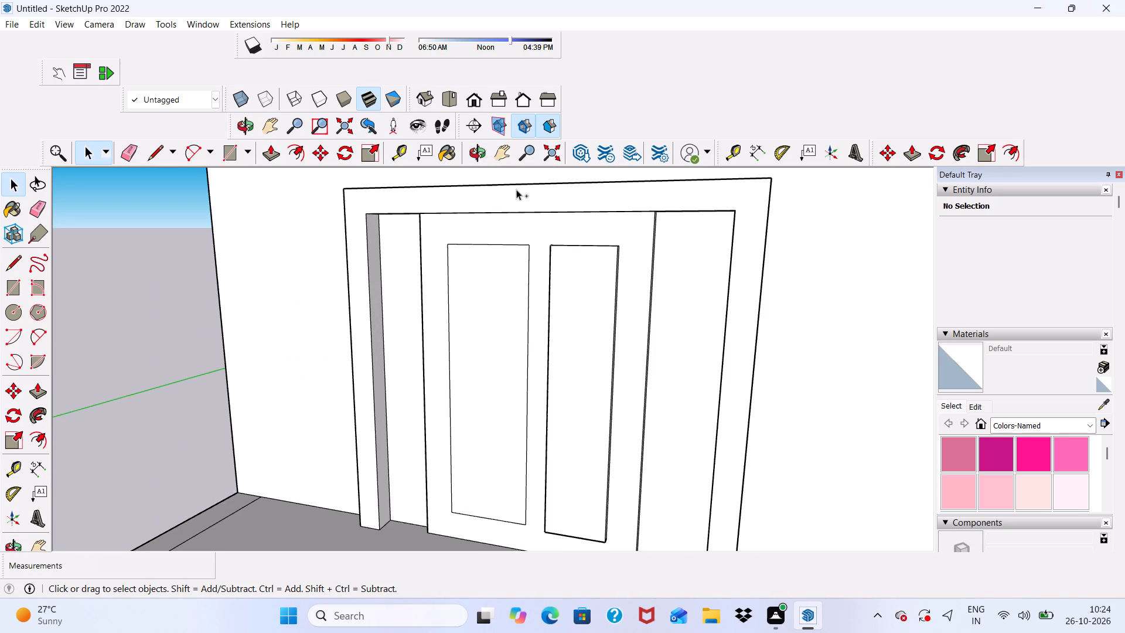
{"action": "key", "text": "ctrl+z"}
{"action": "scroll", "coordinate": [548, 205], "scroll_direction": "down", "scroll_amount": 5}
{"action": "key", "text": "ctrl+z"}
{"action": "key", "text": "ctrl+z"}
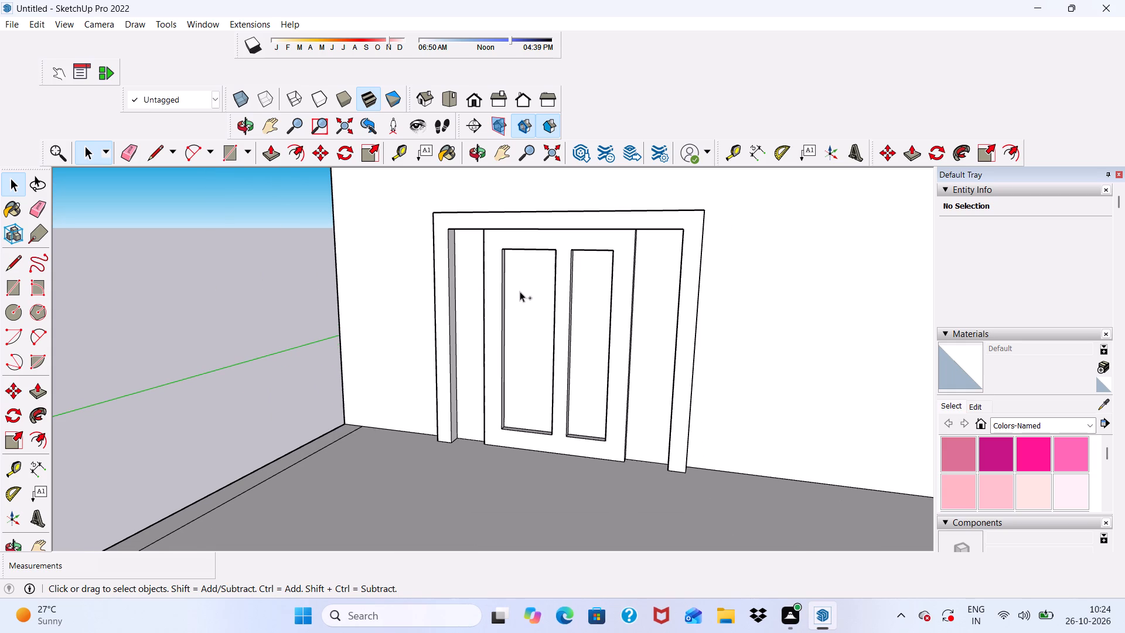
Erase the bottom edge and the two side edges of the leftover face protruding below the base under the door.
{"action": "scroll", "coordinate": [523, 286], "scroll_direction": "down", "scroll_amount": 5}
{"action": "key", "text": "space"}
{"action": "middle_click_drag", "start_coordinate": [478, 336], "coordinate": [567, 325]}
{"action": "scroll", "coordinate": [547, 307], "scroll_direction": "down", "scroll_amount": 4}
{"action": "middle_click_drag", "start_coordinate": [541, 375], "coordinate": [544, 283]}
{"action": "scroll", "coordinate": [544, 283], "scroll_direction": "up", "scroll_amount": 5}
{"action": "scroll", "coordinate": [544, 283], "scroll_direction": "down", "scroll_amount": 4}
{"action": "scroll", "coordinate": [541, 331], "scroll_direction": "up", "scroll_amount": 7}
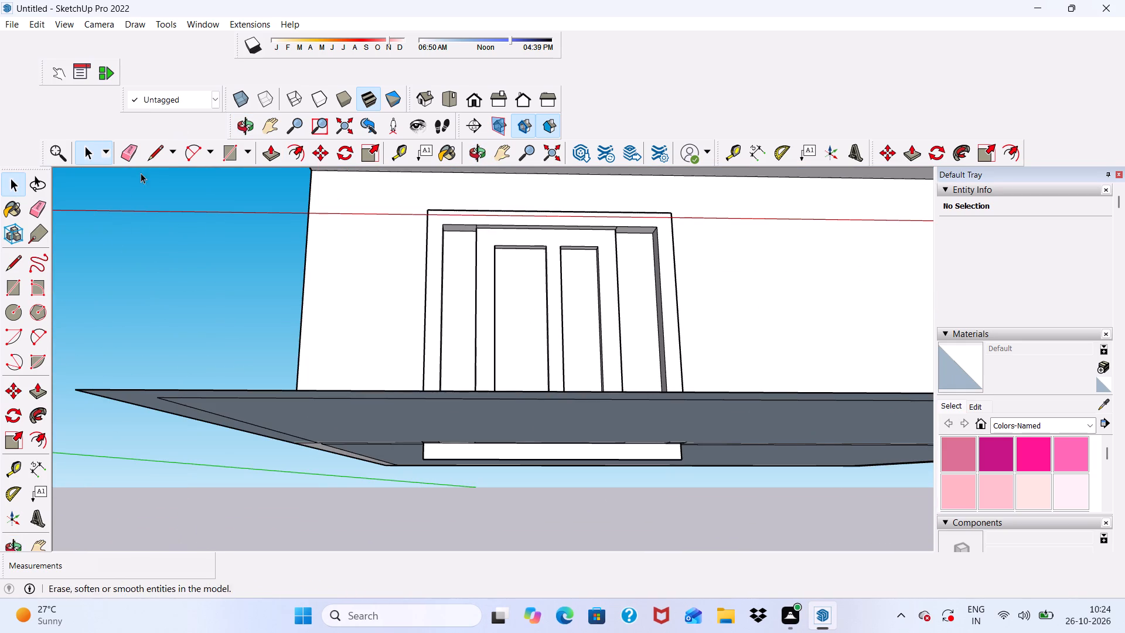
{"action": "left_click", "coordinate": [122, 158]}
{"action": "scroll", "coordinate": [517, 491], "scroll_direction": "up", "scroll_amount": 9}
{"action": "left_click_drag", "start_coordinate": [484, 405], "coordinate": [486, 419]}
{"action": "scroll", "coordinate": [159, 397], "scroll_direction": "up", "scroll_amount": 4}
{"action": "left_click", "coordinate": [103, 395]}
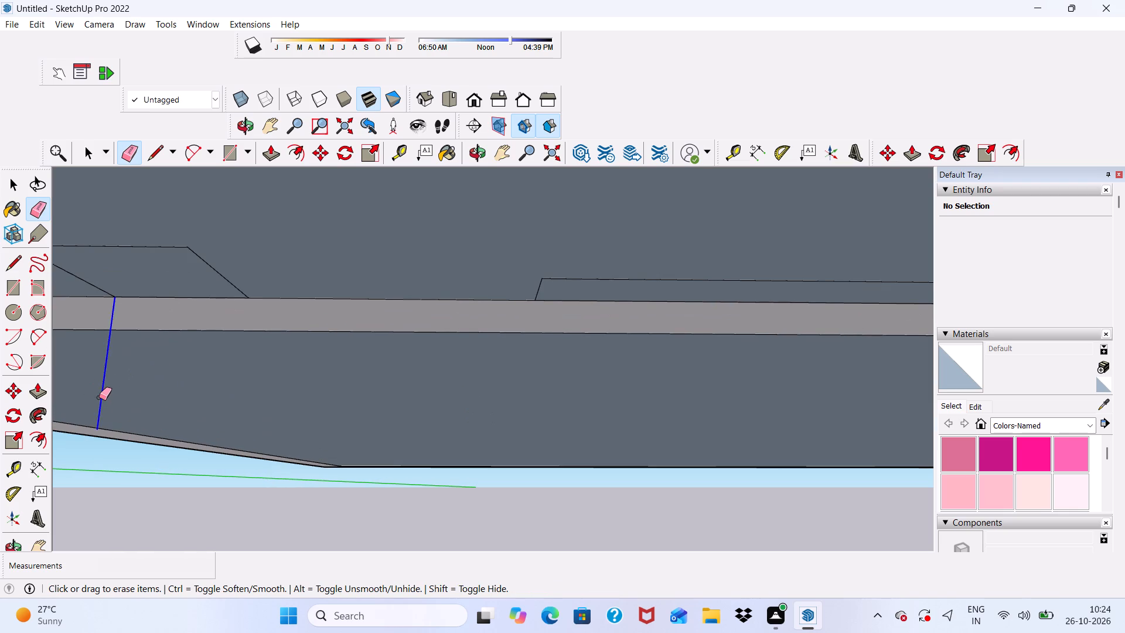
{"action": "scroll", "coordinate": [99, 375], "scroll_direction": "down", "scroll_amount": 17}
{"action": "scroll", "coordinate": [415, 385], "scroll_direction": "up", "scroll_amount": 14}
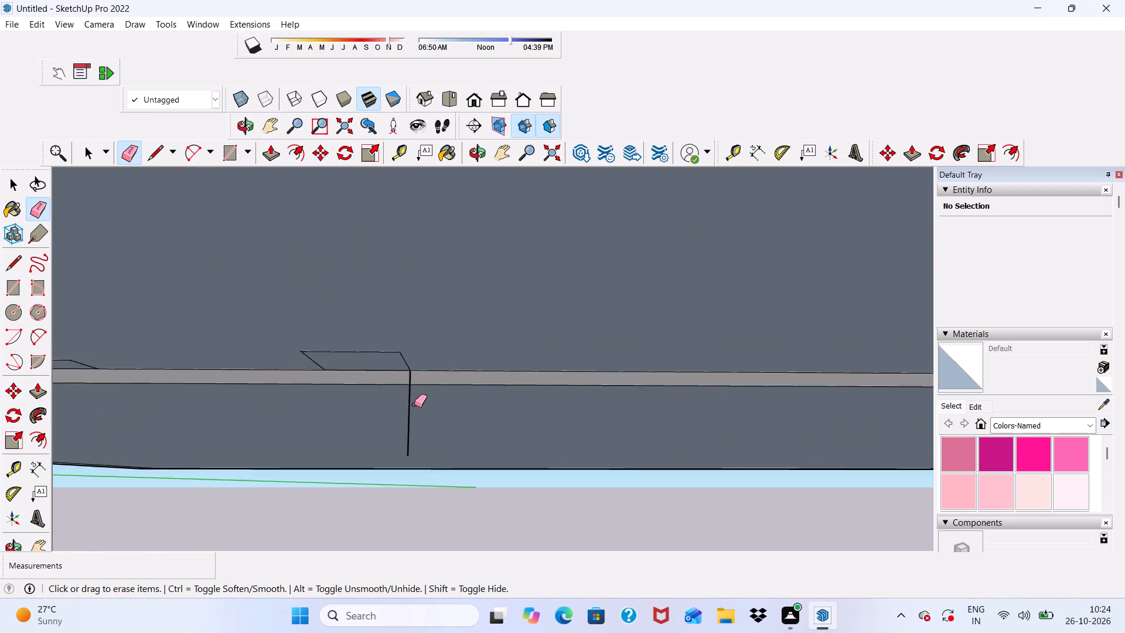
{"action": "scroll", "coordinate": [414, 404], "scroll_direction": "up", "scroll_amount": 8}
{"action": "left_click", "coordinate": [404, 346]}
{"action": "scroll", "coordinate": [404, 347], "scroll_direction": "down", "scroll_amount": 5}
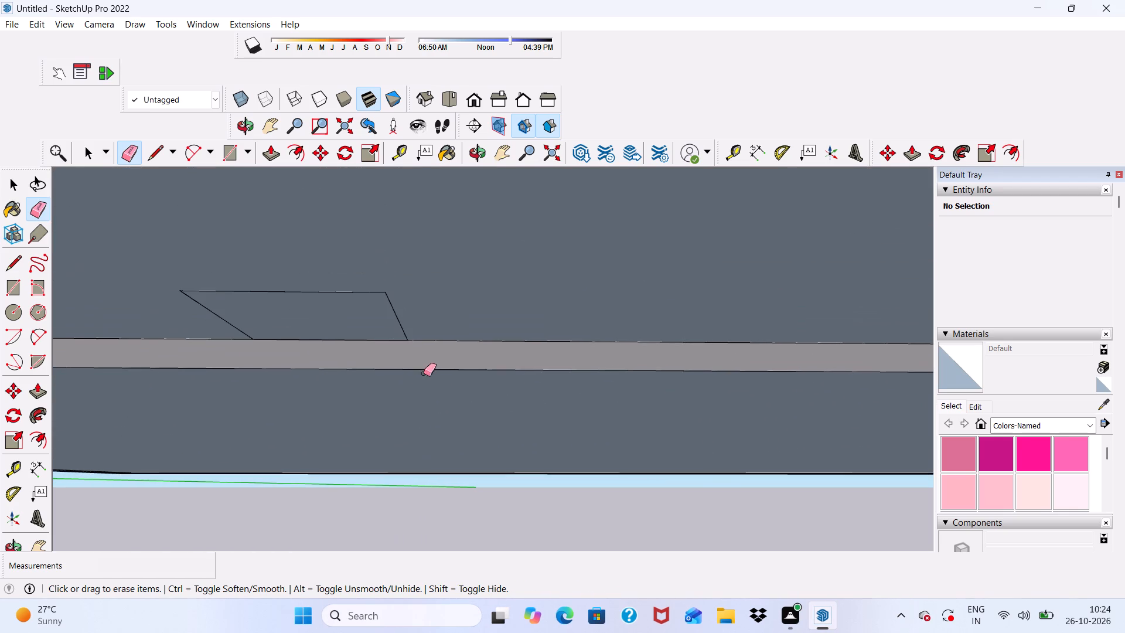
{"action": "key", "text": "space"}
Examine the base's underside, the door wall and the overall building from below and from the front.
{"action": "scroll", "coordinate": [443, 334], "scroll_direction": "down", "scroll_amount": 20}
{"action": "scroll", "coordinate": [443, 334], "scroll_direction": "down", "scroll_amount": 10}
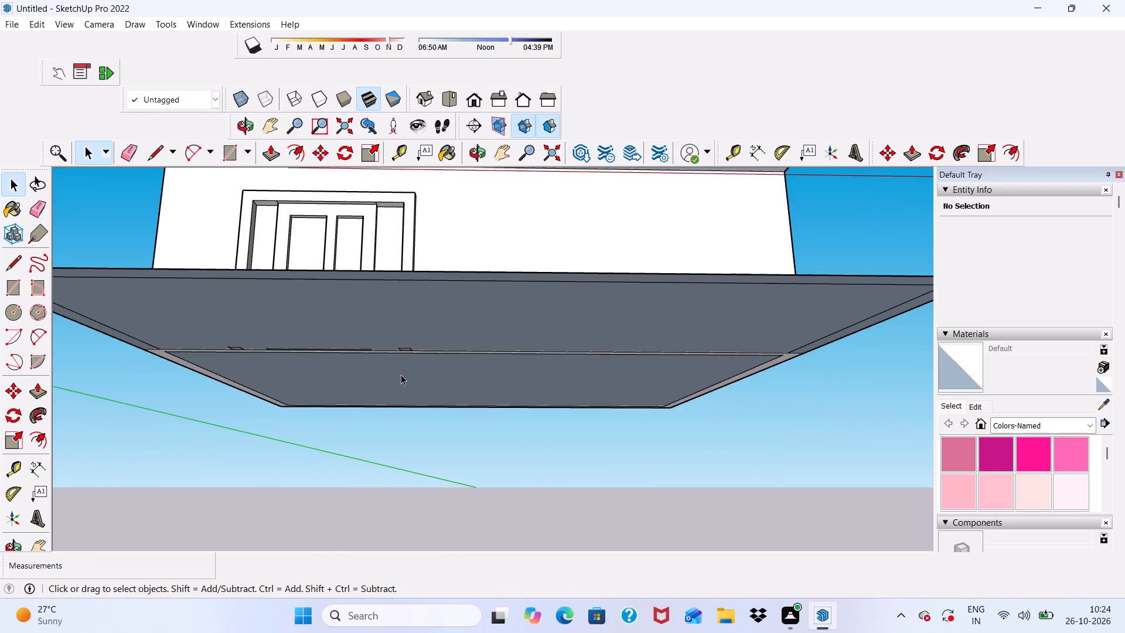
{"action": "middle_click_drag", "start_coordinate": [405, 326], "coordinate": [435, 503]}
{"action": "scroll", "coordinate": [367, 356], "scroll_direction": "down", "scroll_amount": 1}
{"action": "middle_click_drag", "start_coordinate": [376, 448], "coordinate": [307, 195]}
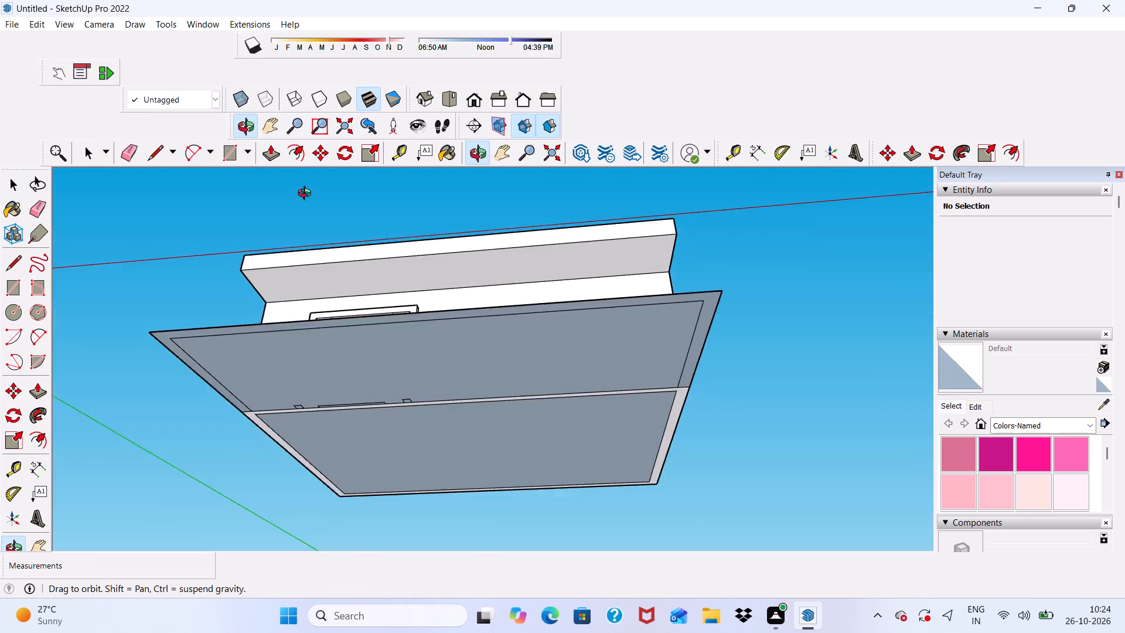
{"action": "middle_click_drag", "start_coordinate": [307, 195], "coordinate": [334, 417]}
{"action": "scroll", "coordinate": [399, 352], "scroll_direction": "up", "scroll_amount": 5}
{"action": "middle_click_drag", "start_coordinate": [399, 311], "coordinate": [404, 276]}
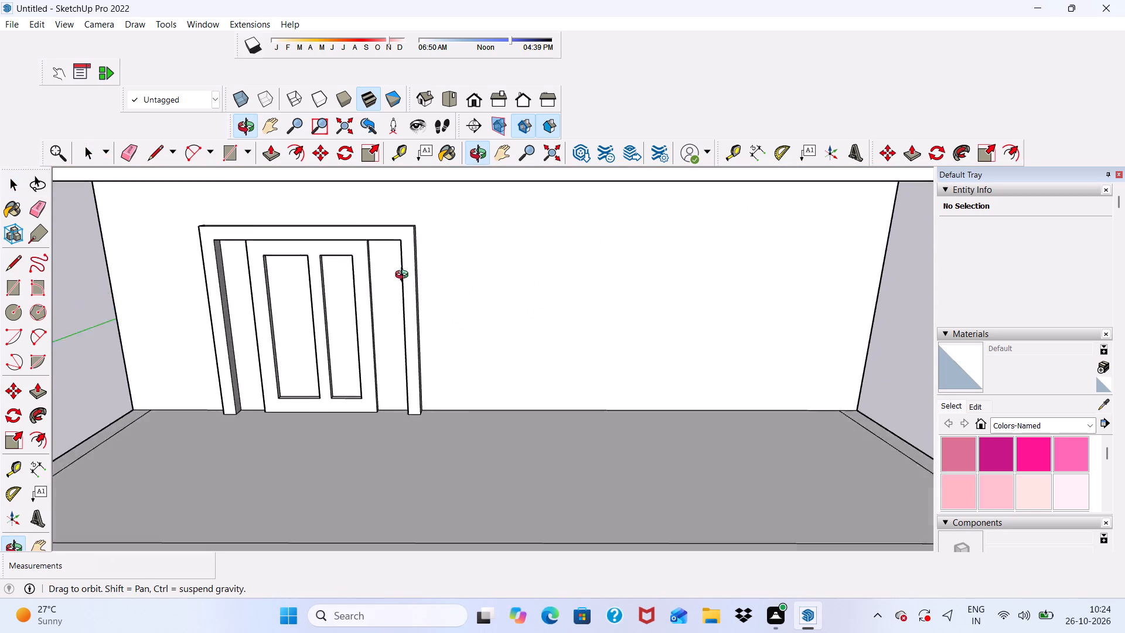
{"action": "middle_click_drag", "start_coordinate": [404, 276], "coordinate": [431, 240]}
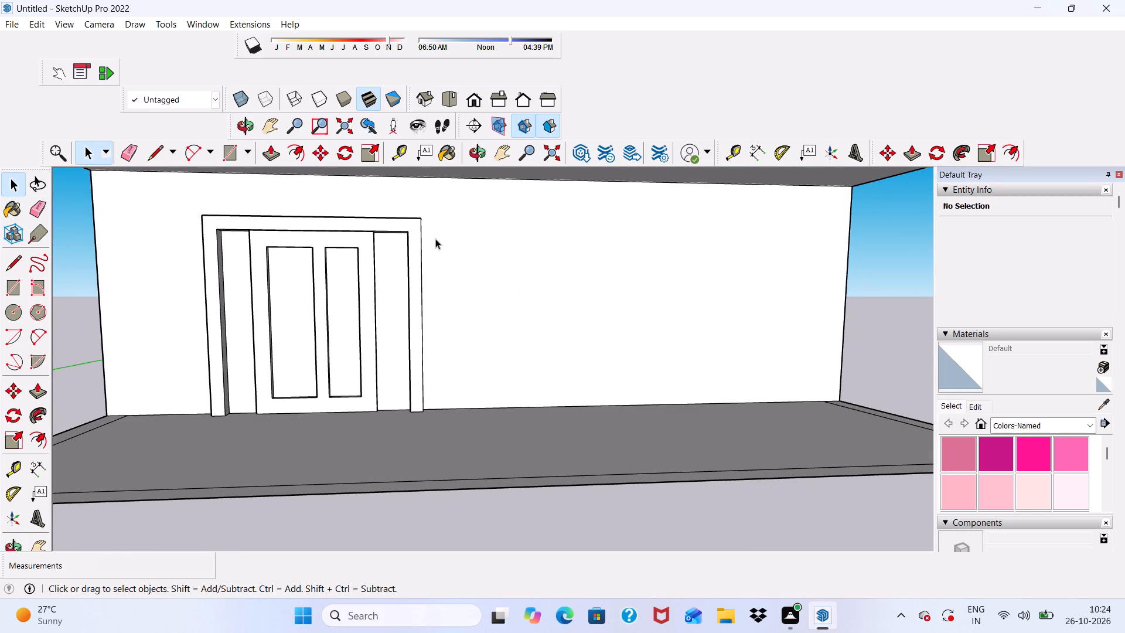
{"action": "scroll", "coordinate": [405, 269], "scroll_direction": "down", "scroll_amount": 9}
{"action": "scroll", "coordinate": [398, 305], "scroll_direction": "up", "scroll_amount": 1}
Draw a line along the red axis from the rear-left corner of the roof's inner outline to the roof's outer edge.
{"action": "middle_click_drag", "start_coordinate": [398, 305], "coordinate": [394, 475]}
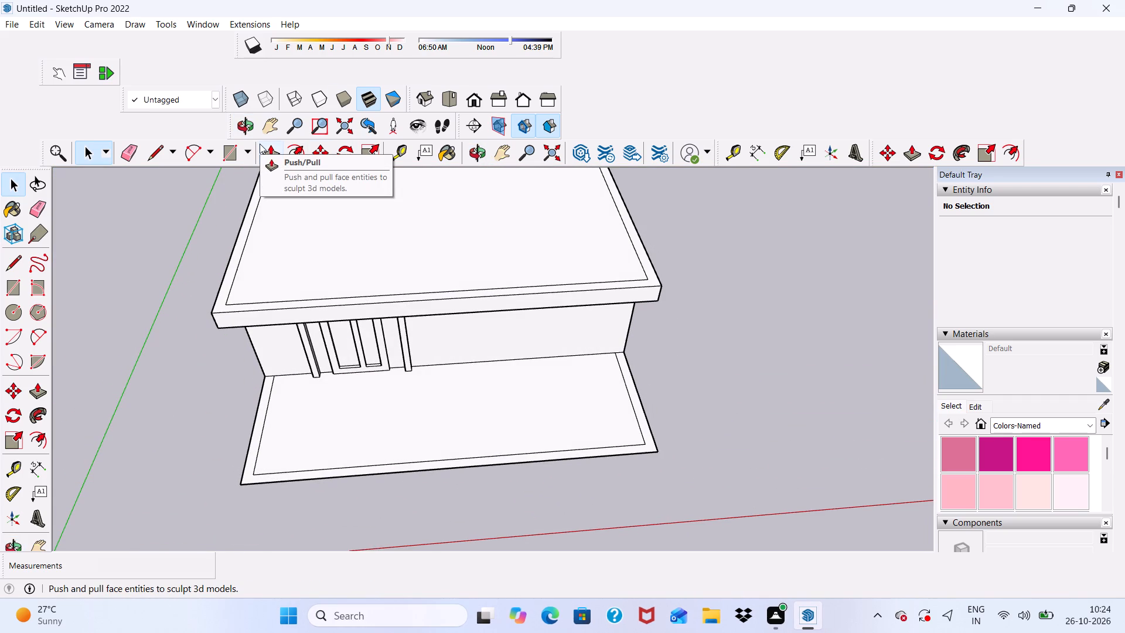
{"action": "left_click", "coordinate": [159, 150]}
{"action": "scroll", "coordinate": [343, 285], "scroll_direction": "up", "scroll_amount": 5}
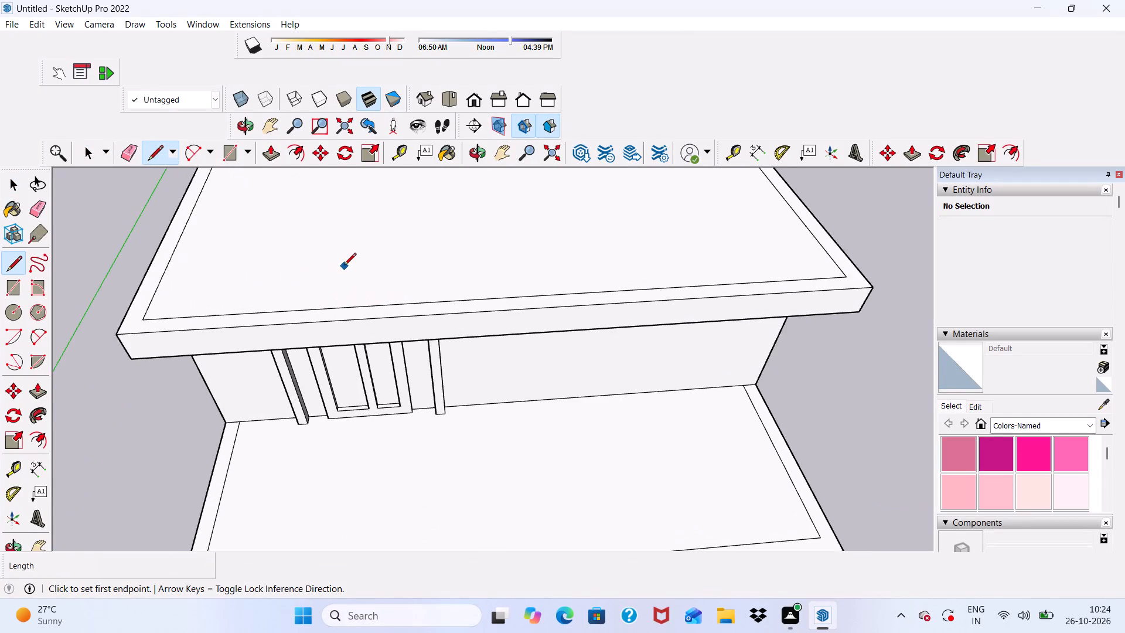
{"action": "scroll", "coordinate": [346, 267], "scroll_direction": "down", "scroll_amount": 1}
{"action": "middle_click_drag", "start_coordinate": [347, 269], "coordinate": [312, 442]}
{"action": "scroll", "coordinate": [308, 443], "scroll_direction": "down", "scroll_amount": 11}
{"action": "scroll", "coordinate": [264, 270], "scroll_direction": "up", "scroll_amount": 11}
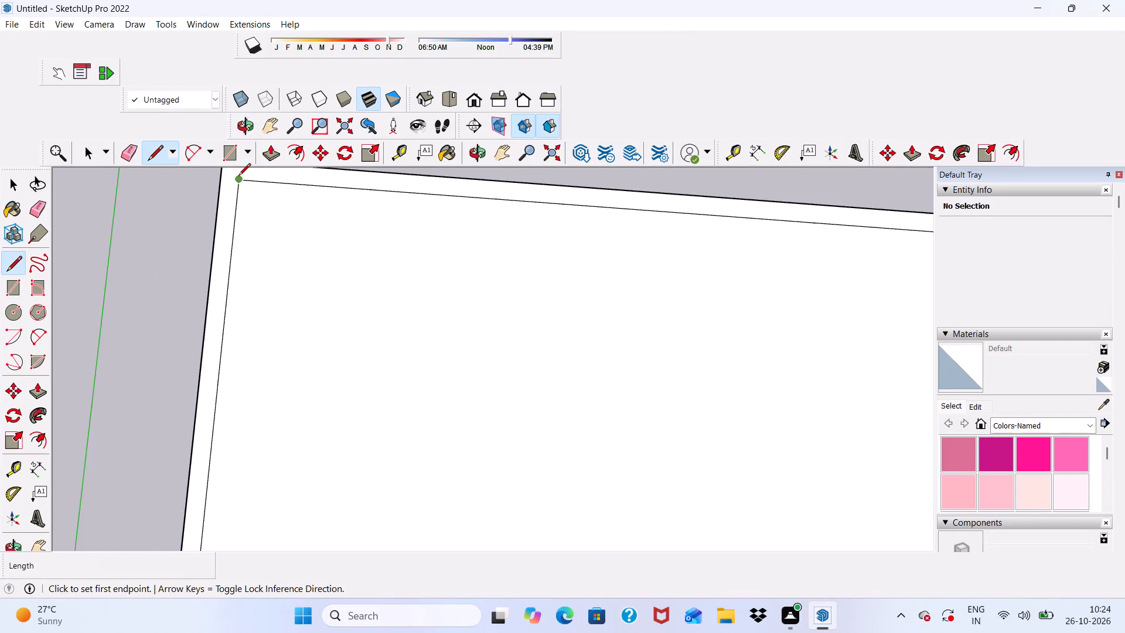
{"action": "scroll", "coordinate": [238, 176], "scroll_direction": "up", "scroll_amount": 14}
{"action": "left_click", "coordinate": [239, 189]}
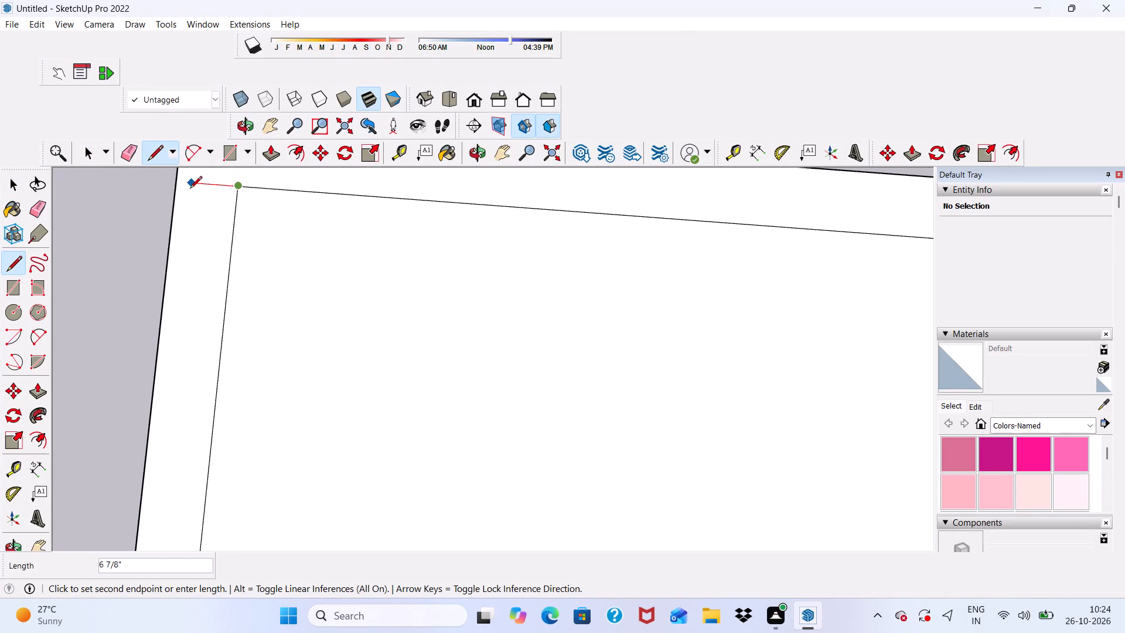
{"action": "left_click", "coordinate": [172, 182]}
Draw a 9" line along the green axis from the front-right corner of the roof's inner outline to the front outer edge.
{"action": "scroll", "coordinate": [220, 306], "scroll_direction": "down", "scroll_amount": 5}
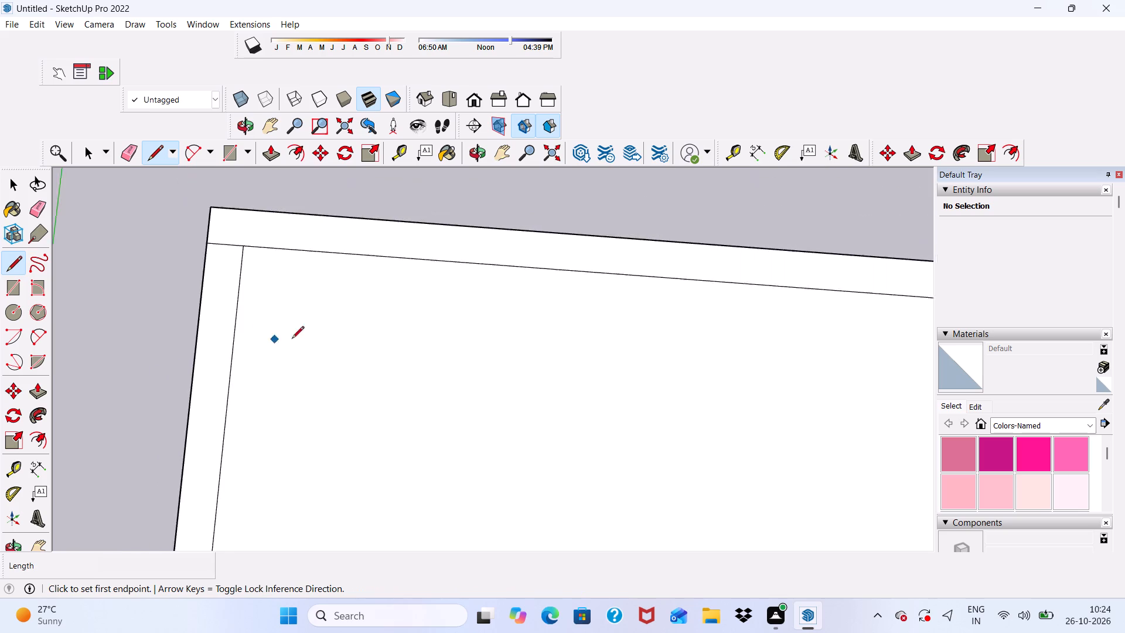
{"action": "scroll", "coordinate": [292, 339], "scroll_direction": "down", "scroll_amount": 2}
{"action": "scroll", "coordinate": [317, 293], "scroll_direction": "up", "scroll_amount": 2}
{"action": "scroll", "coordinate": [318, 278], "scroll_direction": "down", "scroll_amount": 20}
{"action": "scroll", "coordinate": [318, 278], "scroll_direction": "down", "scroll_amount": 9}
{"action": "scroll", "coordinate": [346, 383], "scroll_direction": "up", "scroll_amount": 4}
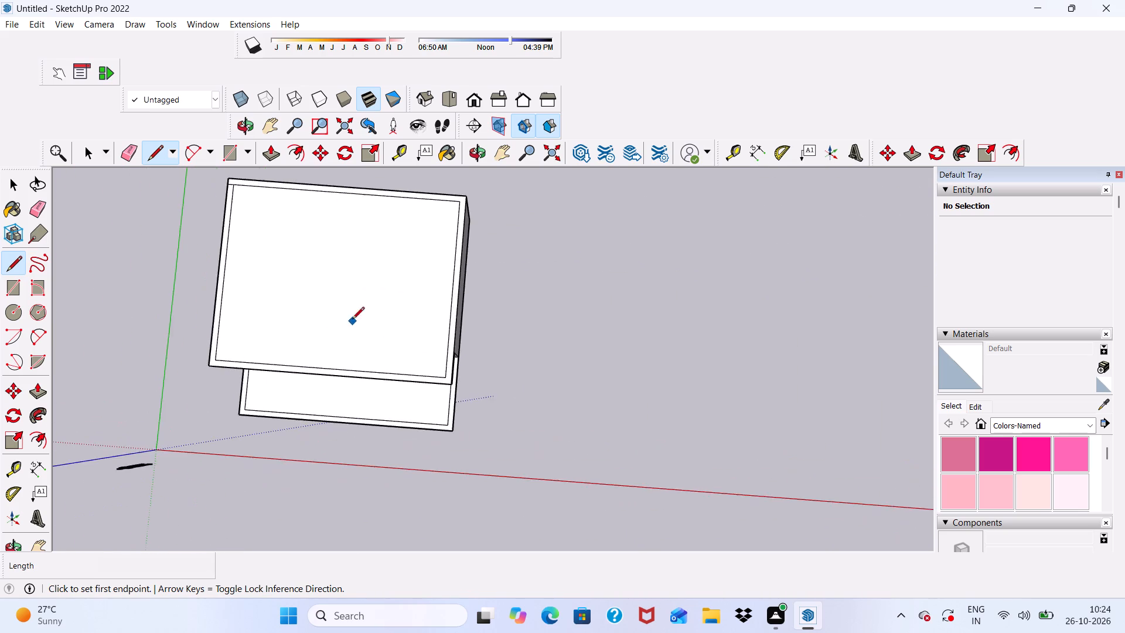
{"action": "scroll", "coordinate": [352, 320], "scroll_direction": "up", "scroll_amount": 20}
{"action": "scroll", "coordinate": [352, 320], "scroll_direction": "up", "scroll_amount": 9}
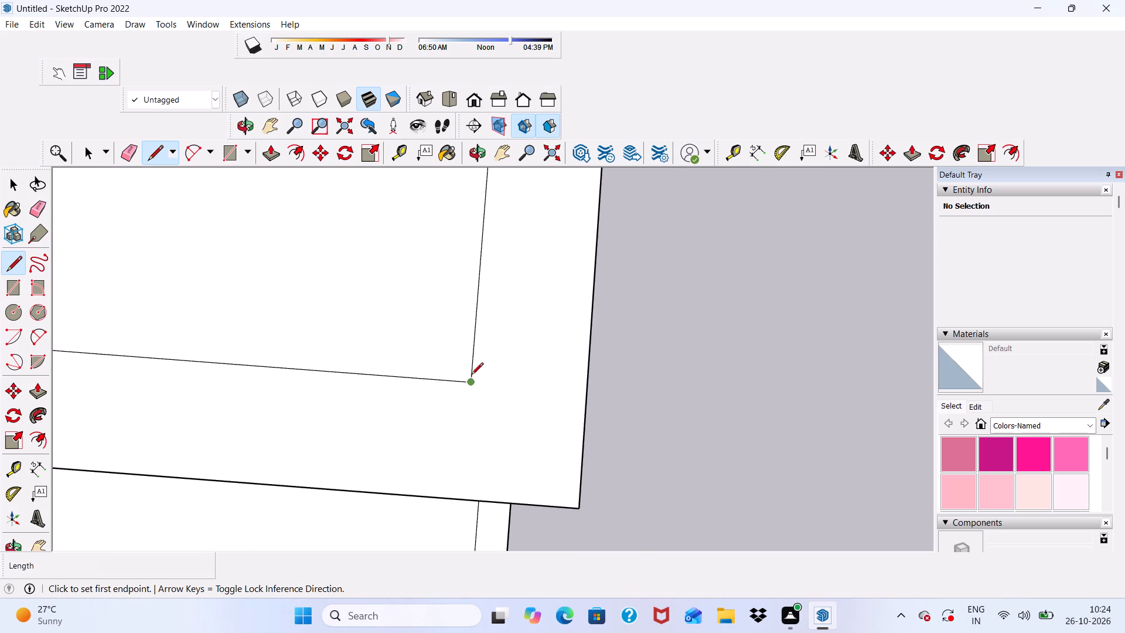
{"action": "left_click", "coordinate": [469, 386]}
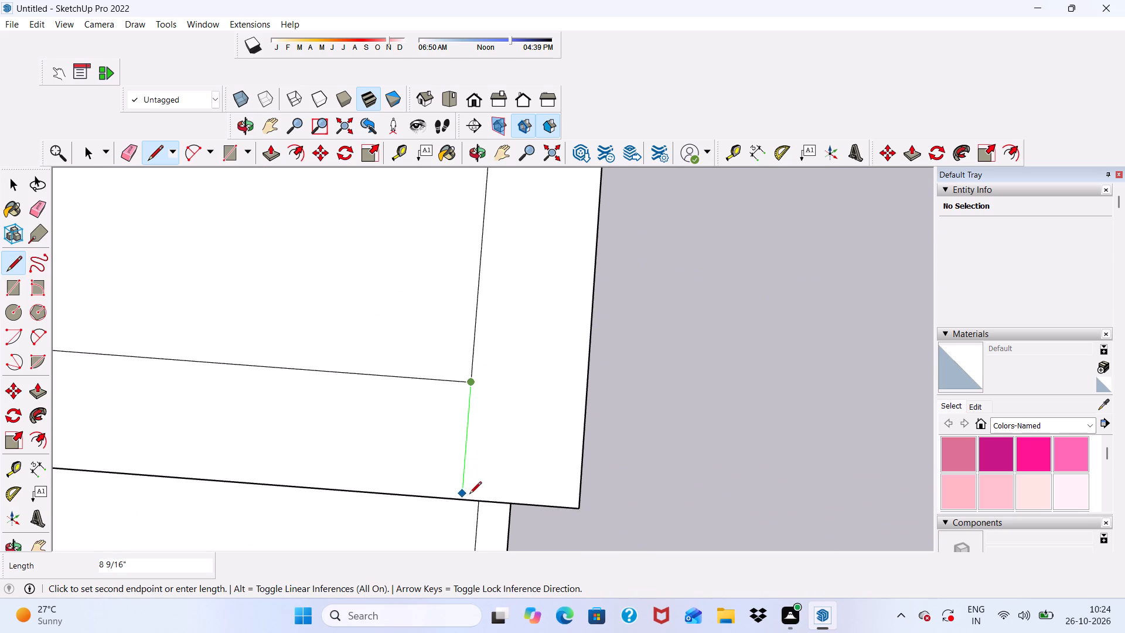
{"action": "left_click", "coordinate": [470, 497]}
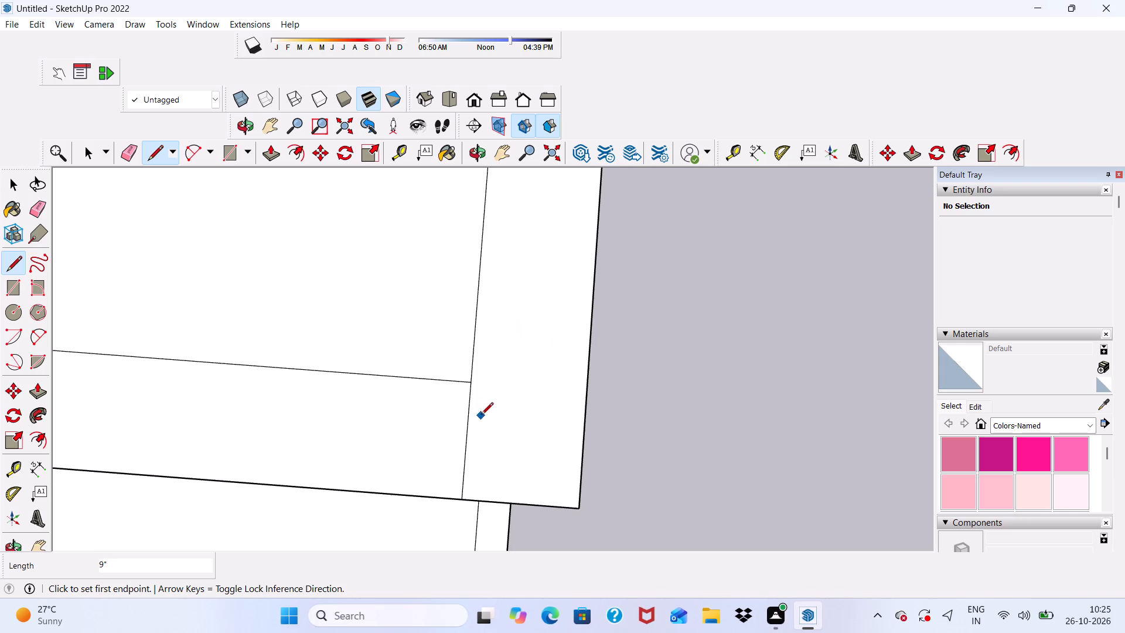
Push/Pull the roof border strip along the rear and right sides up 10' to form the upper walls.
{"action": "scroll", "coordinate": [428, 414], "scroll_direction": "down", "scroll_amount": 4}
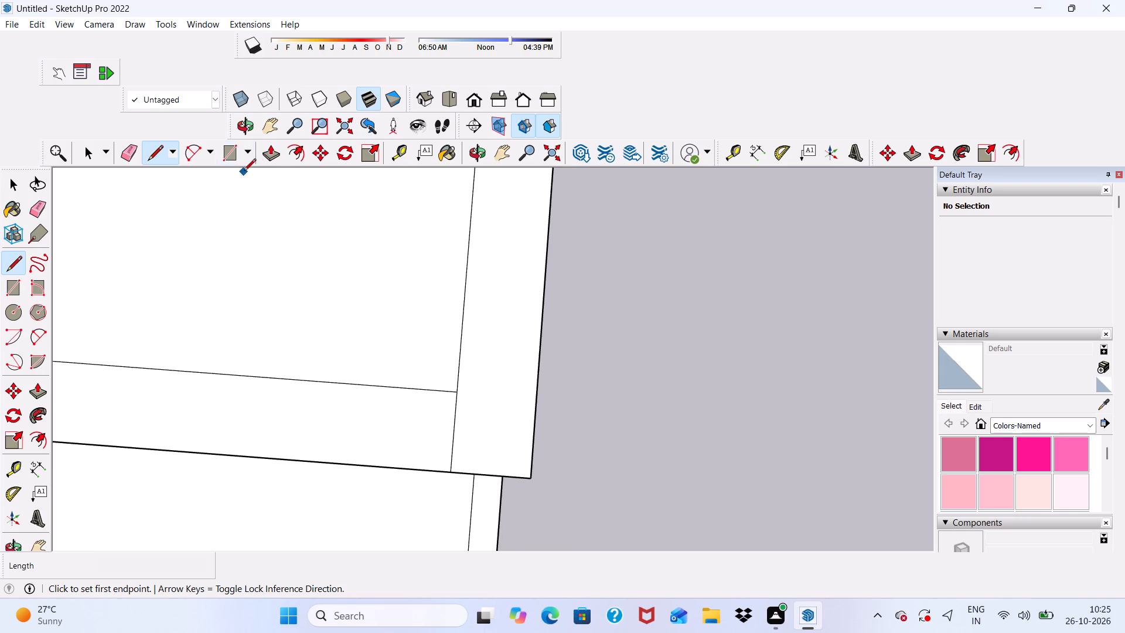
{"action": "left_click", "coordinate": [267, 151]}
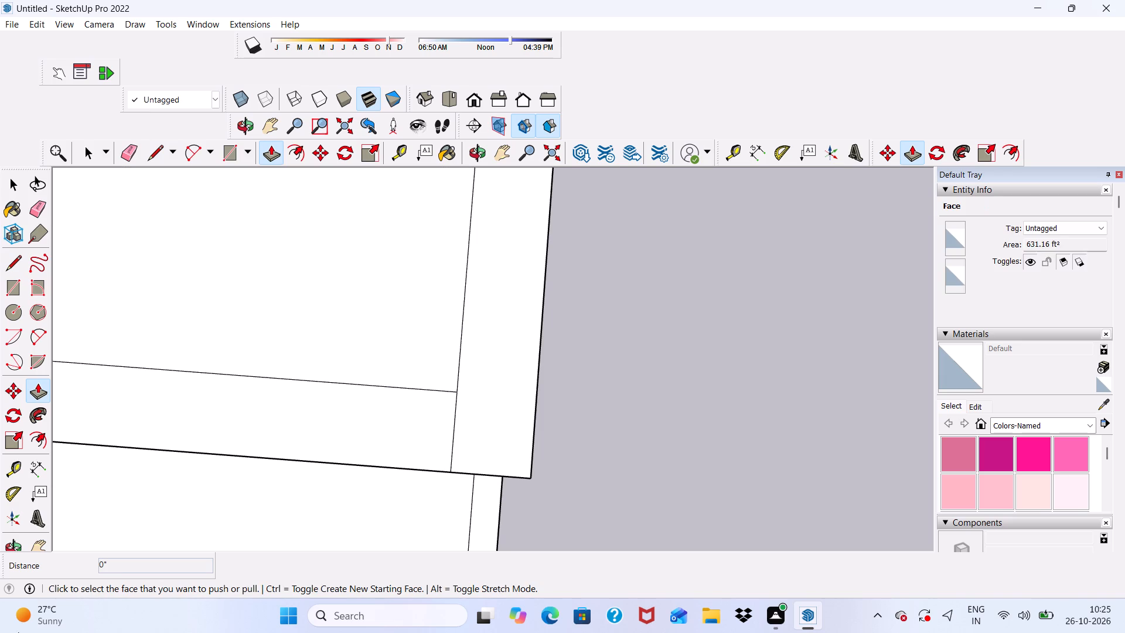
{"action": "left_click", "coordinate": [480, 383]}
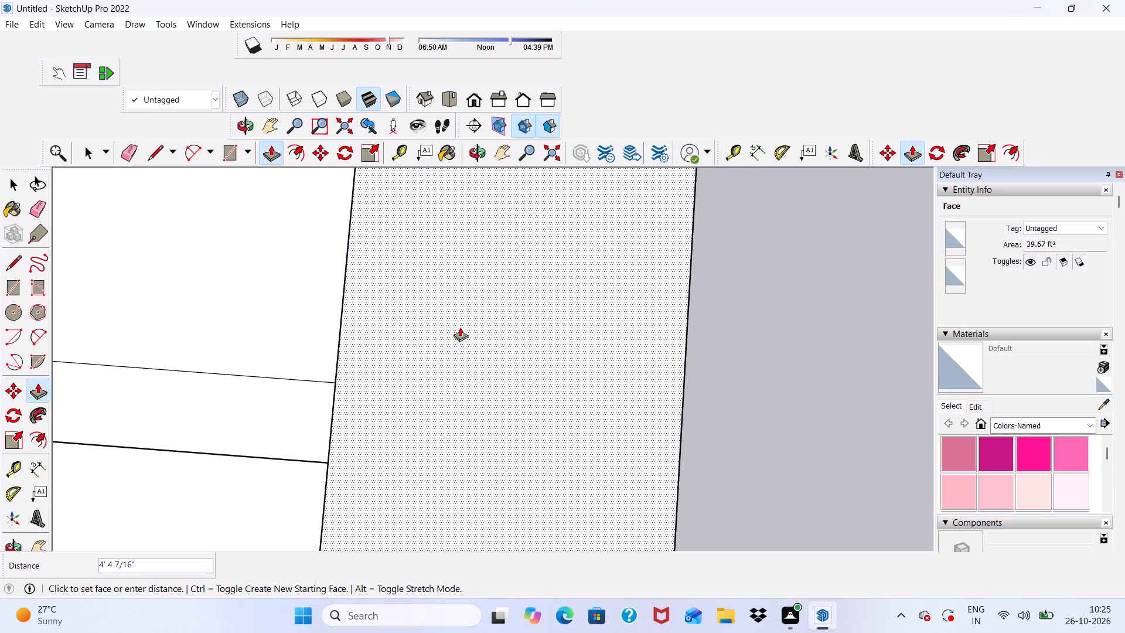
{"action": "type", "text": "10'"}
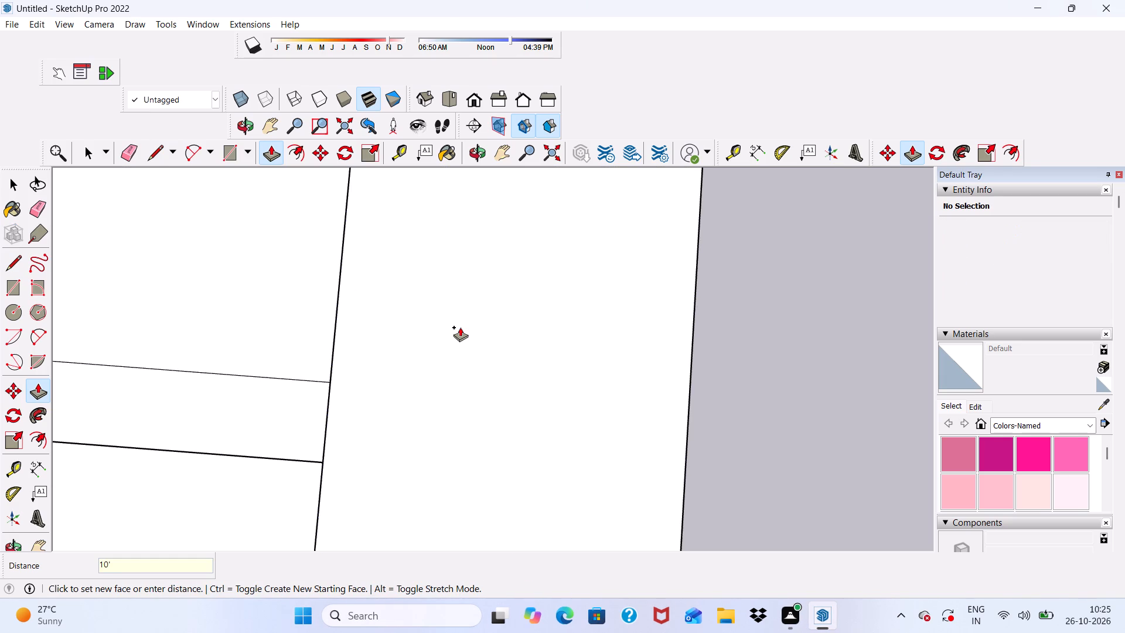
{"action": "key", "text": "Return"}
{"action": "scroll", "coordinate": [458, 325], "scroll_direction": "down", "scroll_amount": 9}
{"action": "key", "text": "space"}
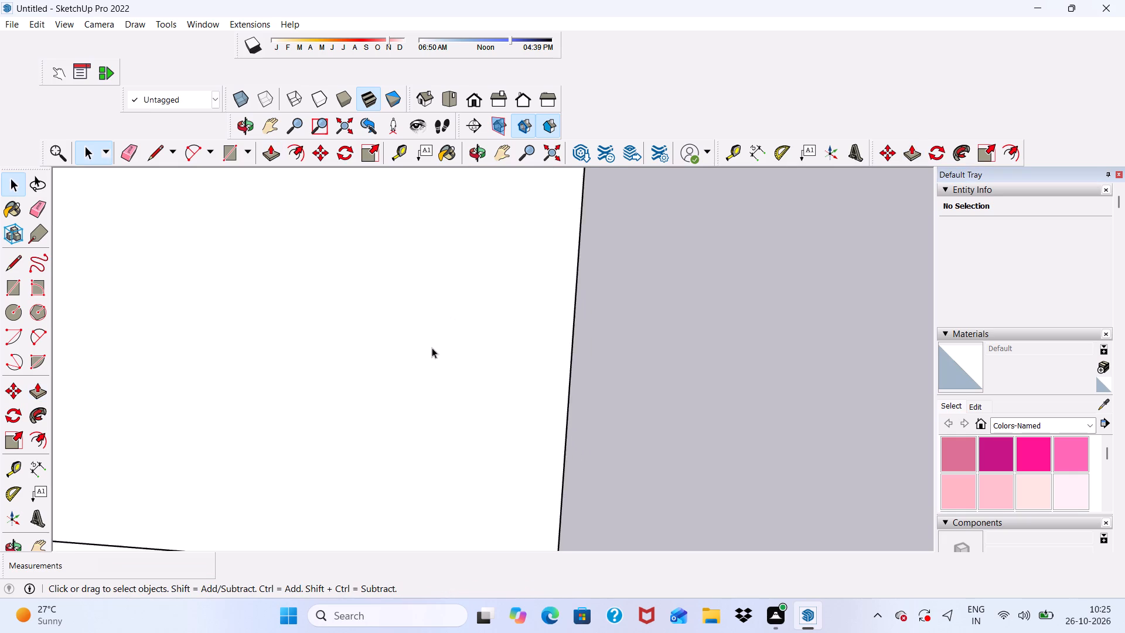
Erase the leftover vertical edges on the rear upper wall's left end and on the right upper wall's inner face.
{"action": "scroll", "coordinate": [432, 348], "scroll_direction": "down", "scroll_amount": 9}
{"action": "left_click", "coordinate": [478, 97]}
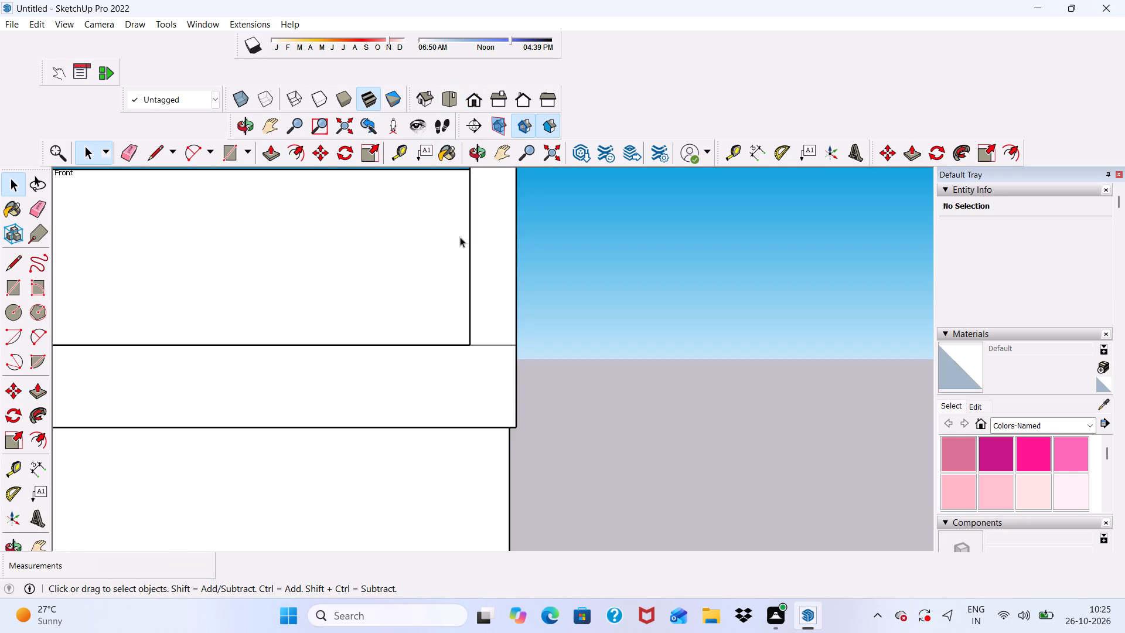
{"action": "scroll", "coordinate": [460, 237], "scroll_direction": "down", "scroll_amount": 10}
{"action": "middle_click_drag", "start_coordinate": [446, 281], "coordinate": [529, 383]}
{"action": "scroll", "coordinate": [412, 332], "scroll_direction": "up", "scroll_amount": 1}
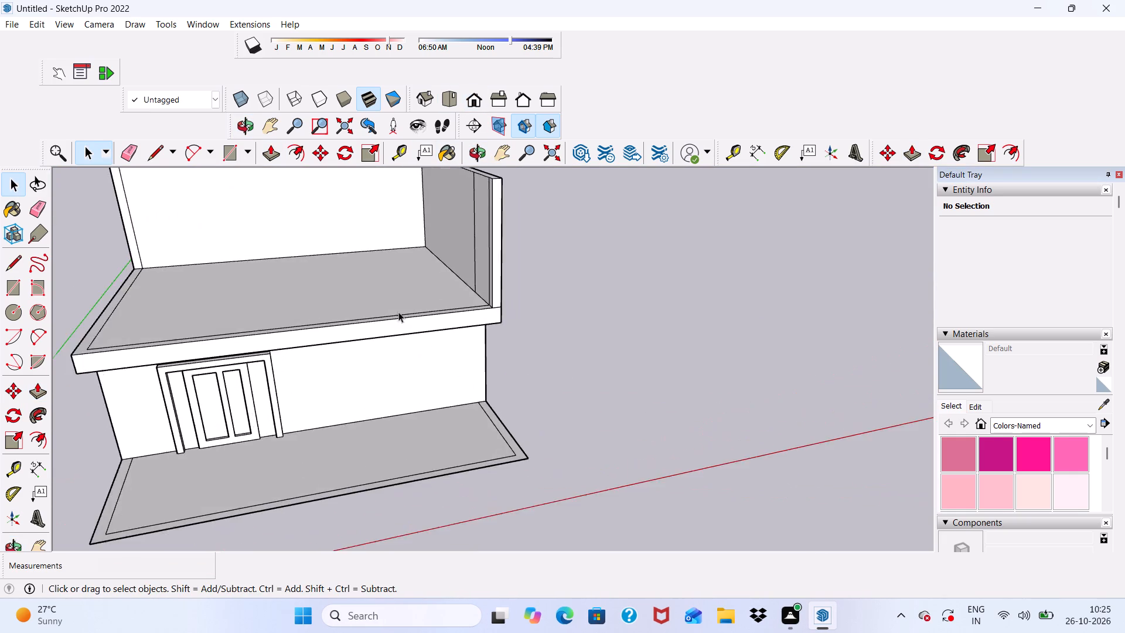
{"action": "scroll", "coordinate": [404, 305], "scroll_direction": "down", "scroll_amount": 4}
{"action": "middle_click_drag", "start_coordinate": [401, 295], "coordinate": [479, 348]}
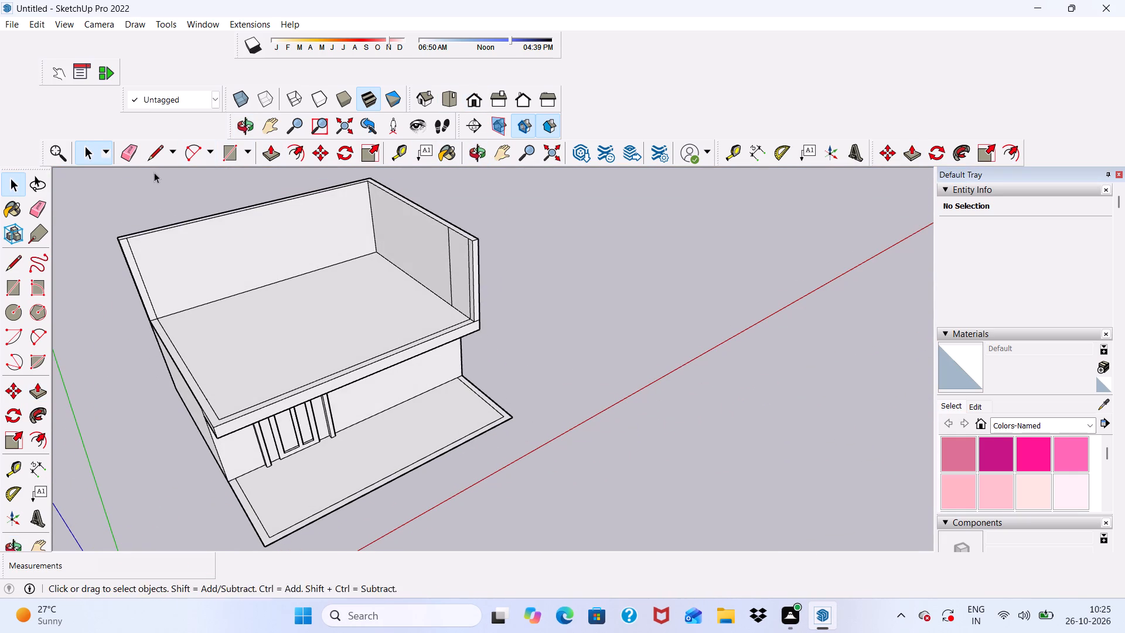
{"action": "left_click", "coordinate": [128, 153]}
{"action": "scroll", "coordinate": [146, 296], "scroll_direction": "up", "scroll_amount": 12}
{"action": "left_click_drag", "start_coordinate": [138, 246], "coordinate": [158, 246]}
{"action": "scroll", "coordinate": [152, 284], "scroll_direction": "down", "scroll_amount": 7}
{"action": "left_click_drag", "start_coordinate": [585, 267], "coordinate": [562, 264]}
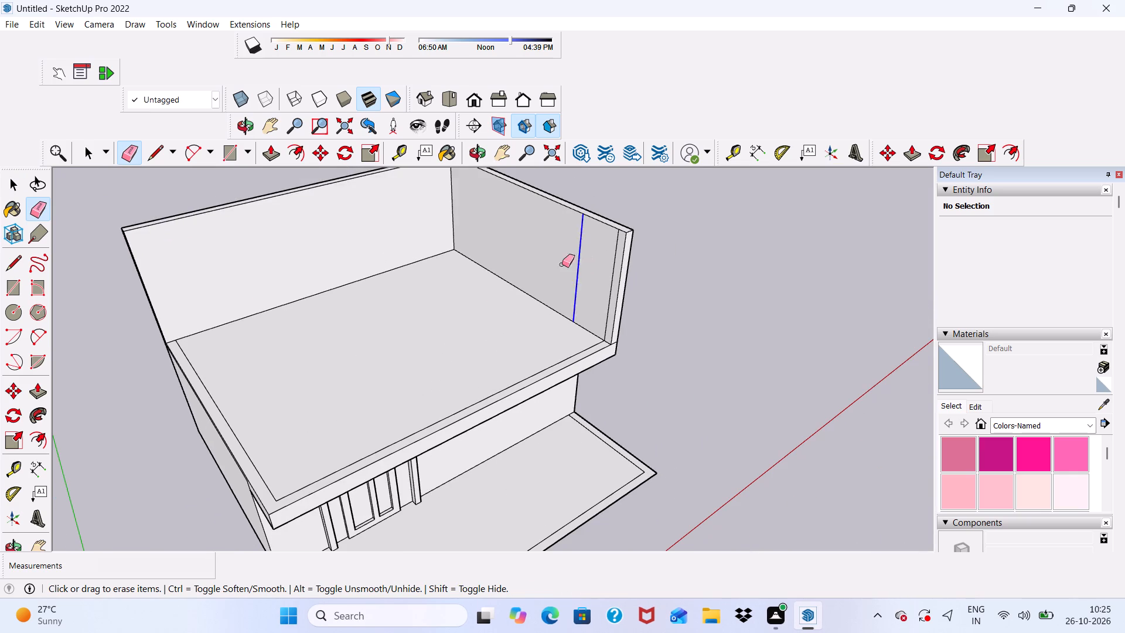
{"action": "left_click_drag", "start_coordinate": [562, 264], "coordinate": [534, 262]}
{"action": "scroll", "coordinate": [502, 317], "scroll_direction": "down", "scroll_amount": 2}
{"action": "middle_click_drag", "start_coordinate": [516, 342], "coordinate": [412, 200]}
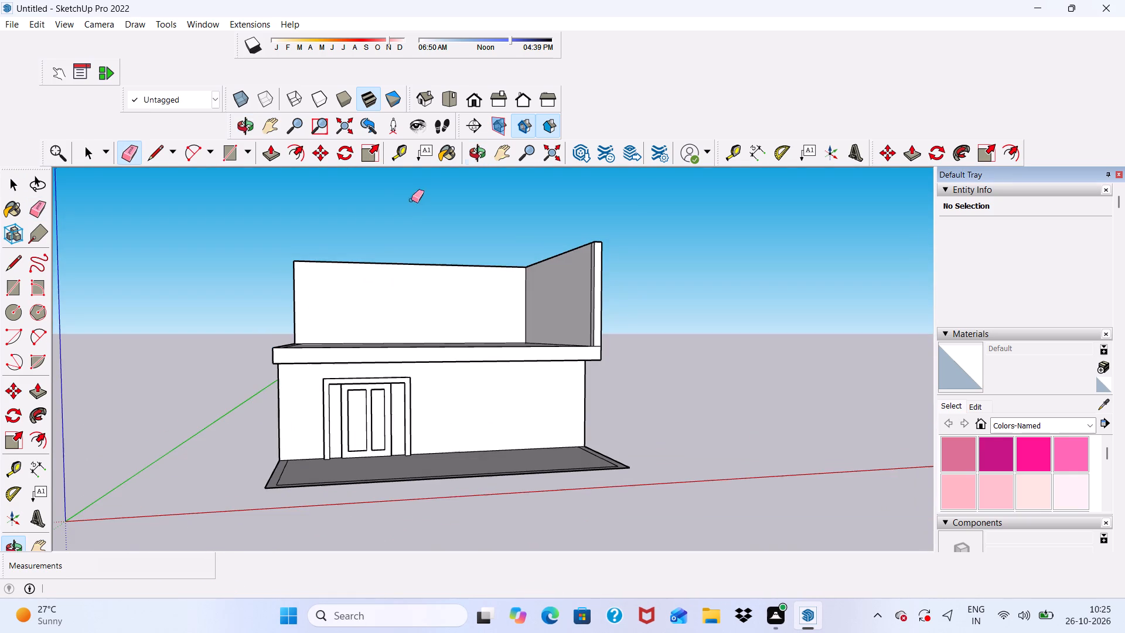
{"action": "left_click_drag", "start_coordinate": [403, 234], "coordinate": [434, 243]}
{"action": "key", "text": "space"}
Draw a rectangle of about 29' 3" by 23' 7 3/4" from the rear wall's top-left outer corner to the right wall's front inner corner.
{"action": "scroll", "coordinate": [364, 186], "scroll_direction": "up", "scroll_amount": 5}
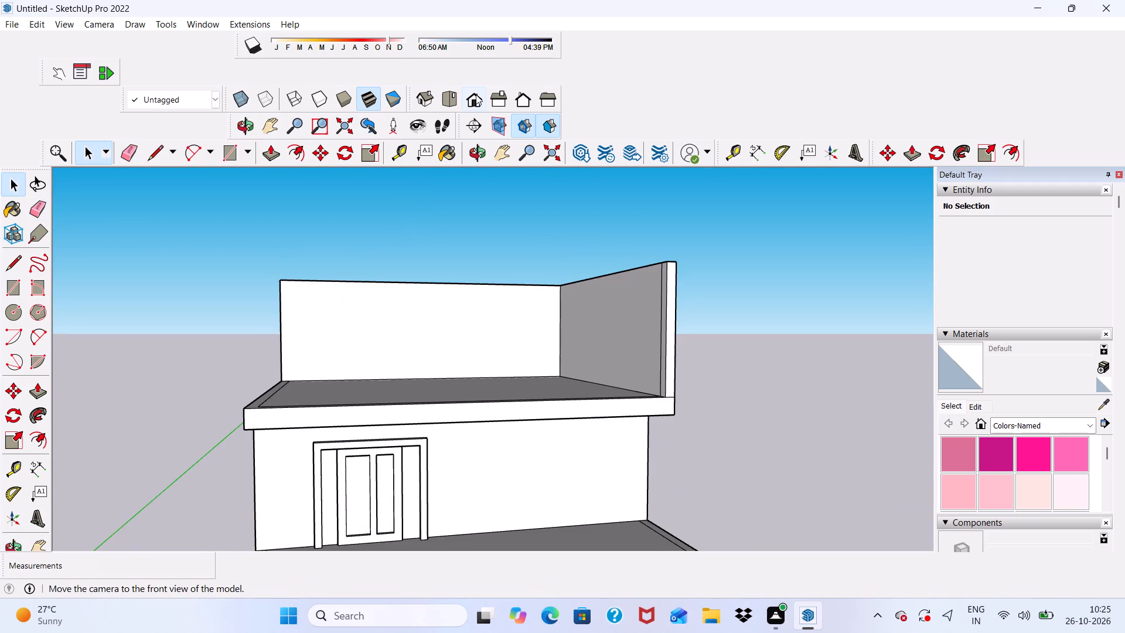
{"action": "left_click", "coordinate": [476, 94]}
{"action": "scroll", "coordinate": [432, 137], "scroll_direction": "down", "scroll_amount": 4}
{"action": "middle_click_drag", "start_coordinate": [397, 238], "coordinate": [374, 290]}
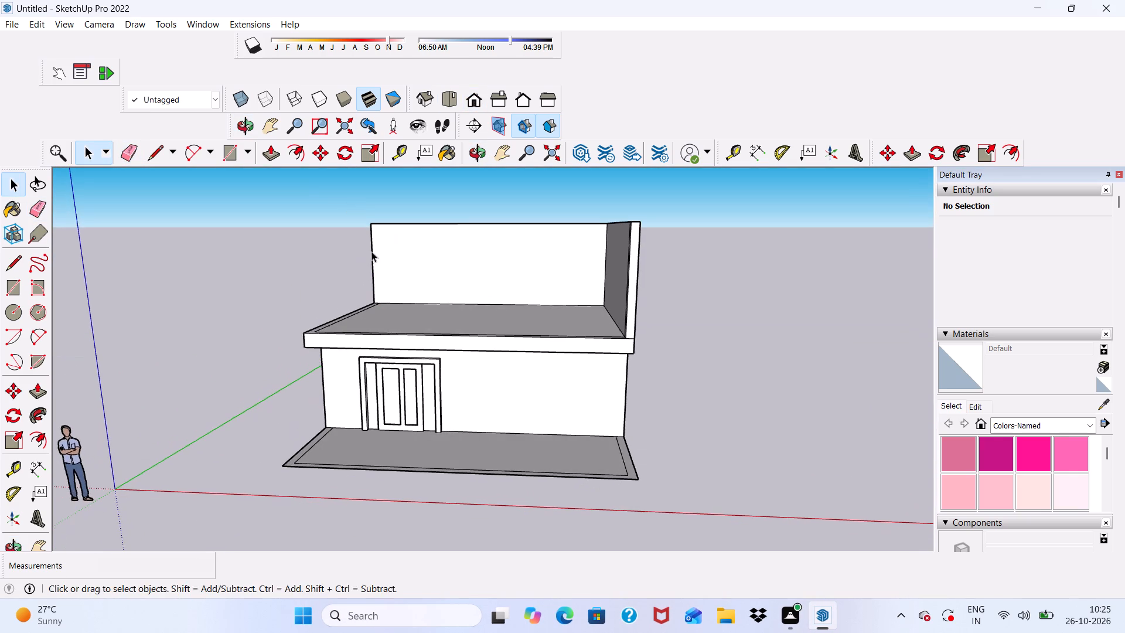
{"action": "left_click", "coordinate": [232, 156]}
{"action": "scroll", "coordinate": [260, 239], "scroll_direction": "down", "scroll_amount": 8}
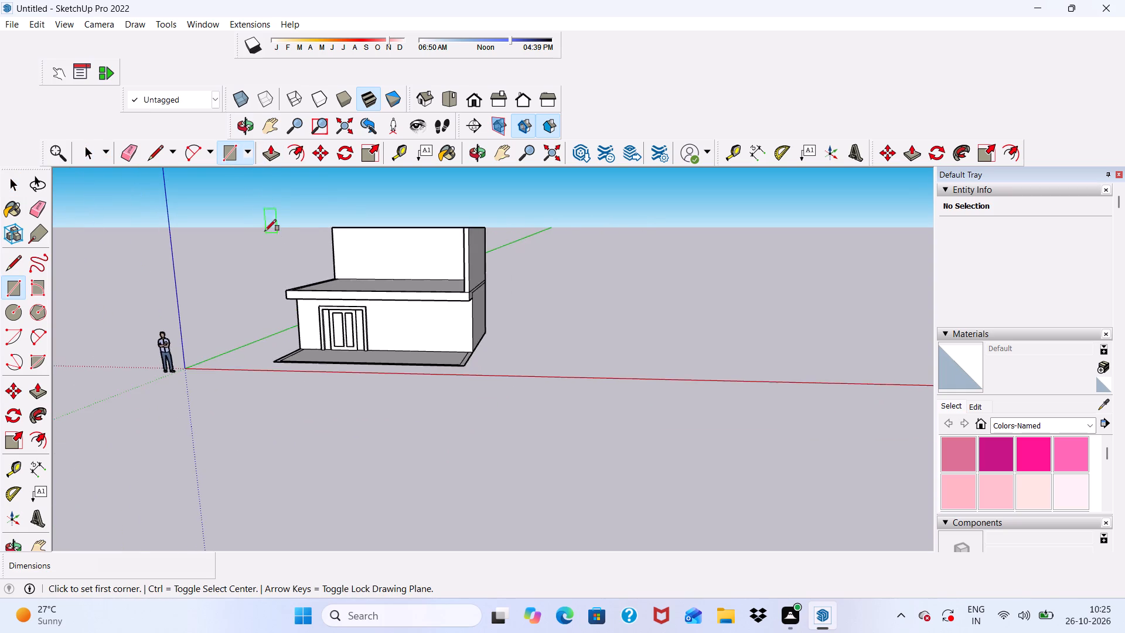
{"action": "scroll", "coordinate": [250, 214], "scroll_direction": "up", "scroll_amount": 12}
{"action": "middle_click_drag", "start_coordinate": [237, 192], "coordinate": [305, 290]}
{"action": "scroll", "coordinate": [308, 292], "scroll_direction": "up", "scroll_amount": 1}
{"action": "scroll", "coordinate": [305, 297], "scroll_direction": "down", "scroll_amount": 6}
{"action": "scroll", "coordinate": [306, 315], "scroll_direction": "up", "scroll_amount": 4}
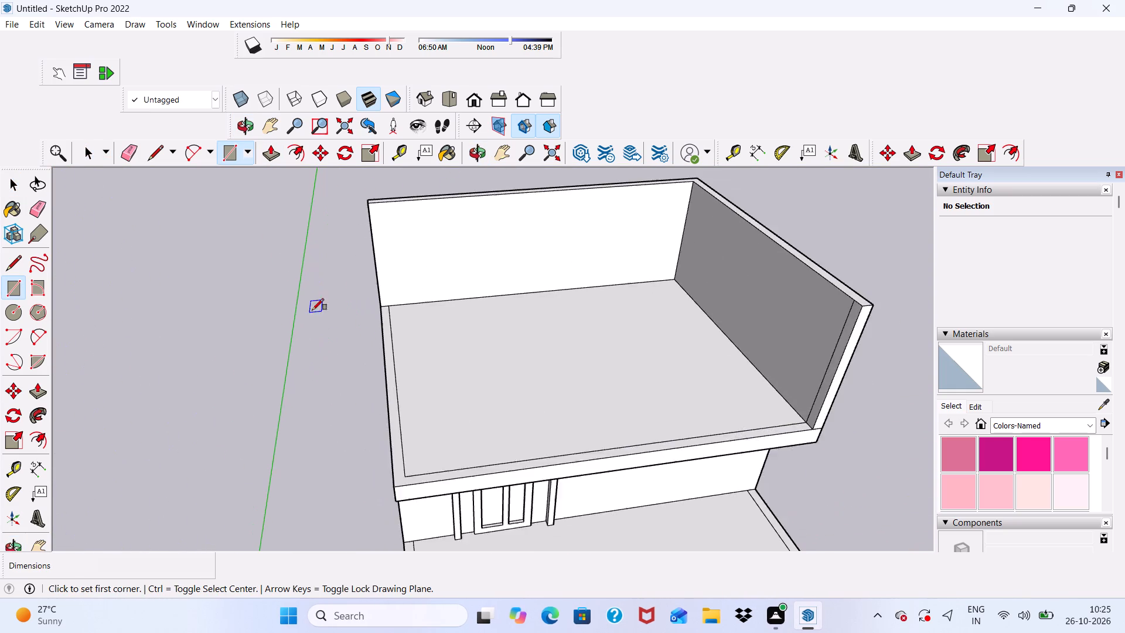
{"action": "scroll", "coordinate": [312, 310], "scroll_direction": "up", "scroll_amount": 2}
{"action": "scroll", "coordinate": [354, 178], "scroll_direction": "up", "scroll_amount": 19}
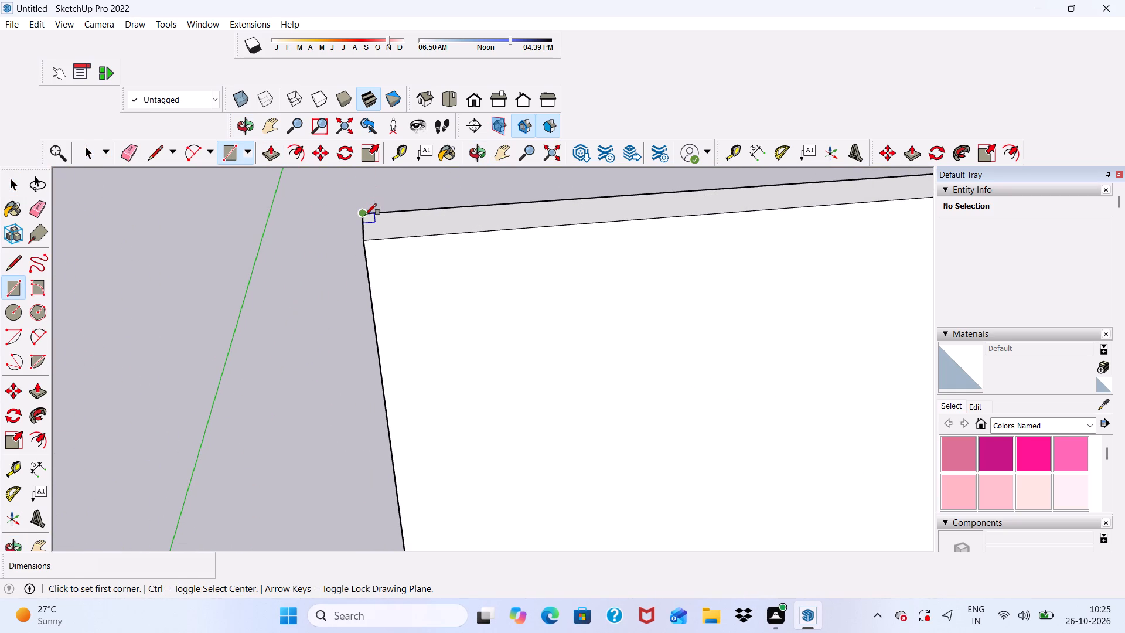
{"action": "left_click", "coordinate": [364, 213]}
{"action": "scroll", "coordinate": [348, 229], "scroll_direction": "down", "scroll_amount": 17}
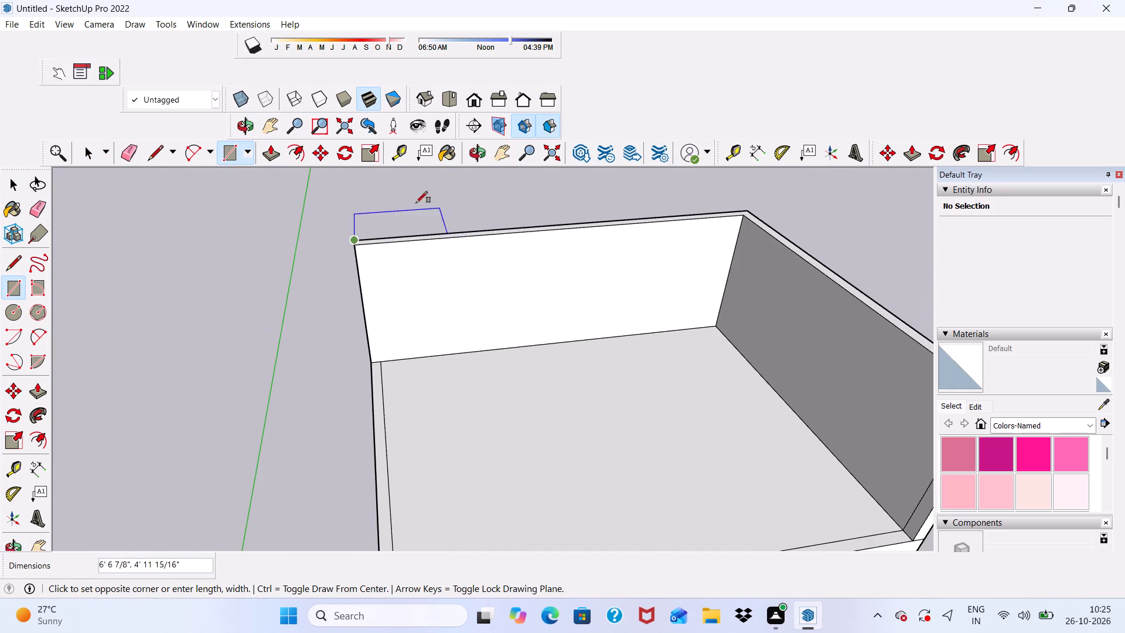
{"action": "scroll", "coordinate": [307, 236], "scroll_direction": "down", "scroll_amount": 6}
{"action": "scroll", "coordinate": [690, 339], "scroll_direction": "up", "scroll_amount": 3}
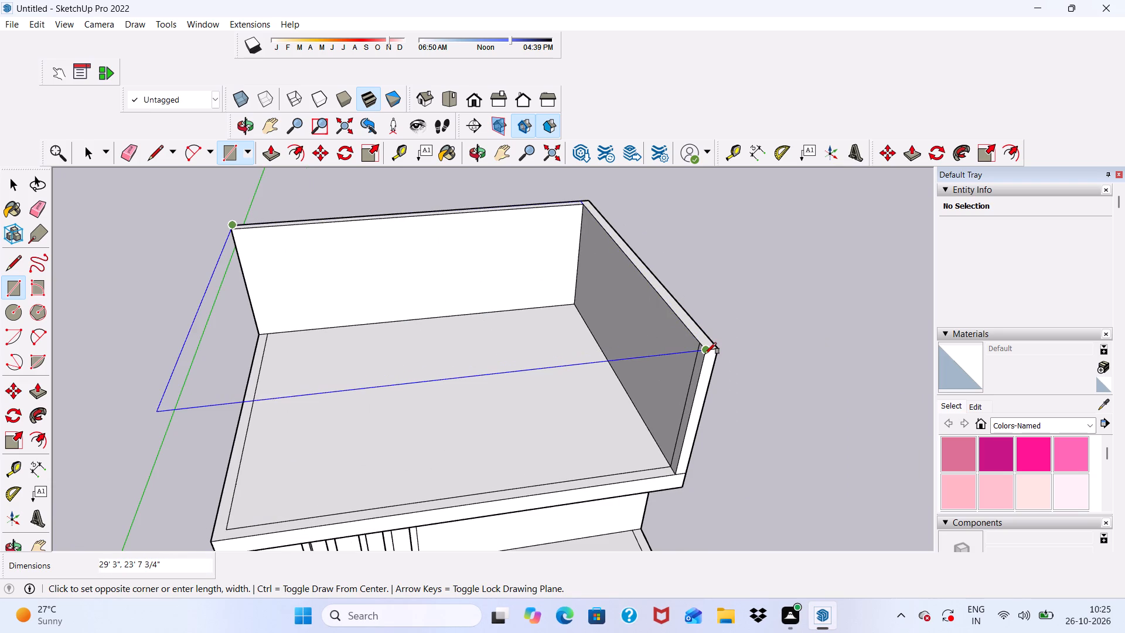
{"action": "left_click", "coordinate": [705, 354]}
{"action": "scroll", "coordinate": [692, 345], "scroll_direction": "down", "scroll_amount": 4}
{"action": "middle_click_drag", "start_coordinate": [702, 383], "coordinate": [653, 250]}
{"action": "key", "text": "space"}
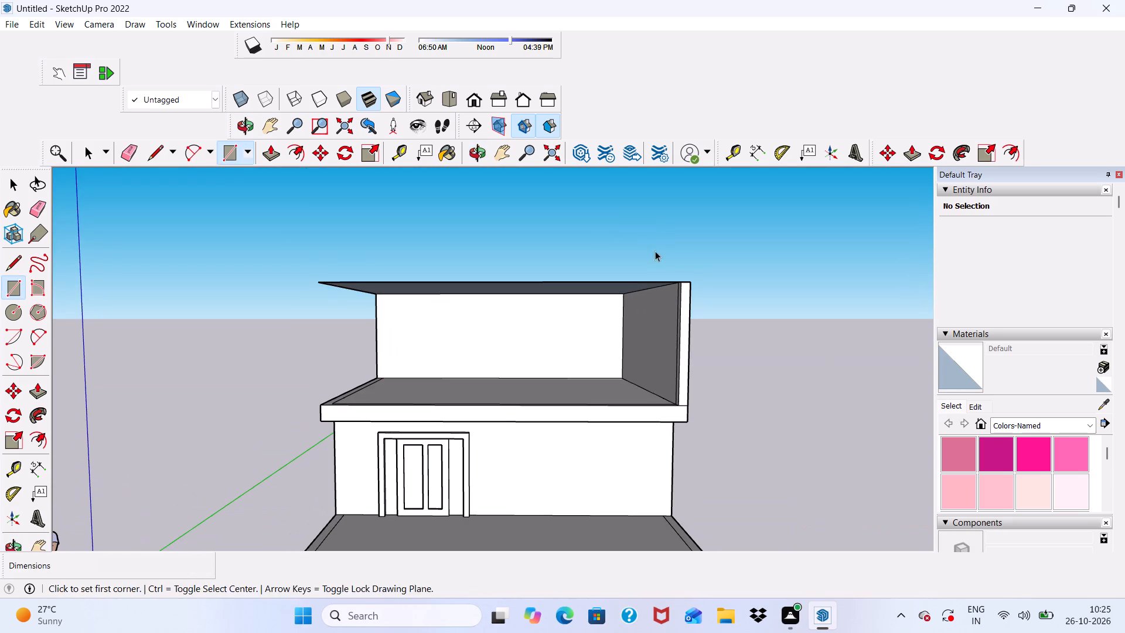
Push/Pull the new upper roof face up 3" to form a slab.
{"action": "left_click", "coordinate": [476, 100]}
{"action": "scroll", "coordinate": [498, 227], "scroll_direction": "down", "scroll_amount": 3}
{"action": "middle_click_drag", "start_coordinate": [547, 352], "coordinate": [564, 359]}
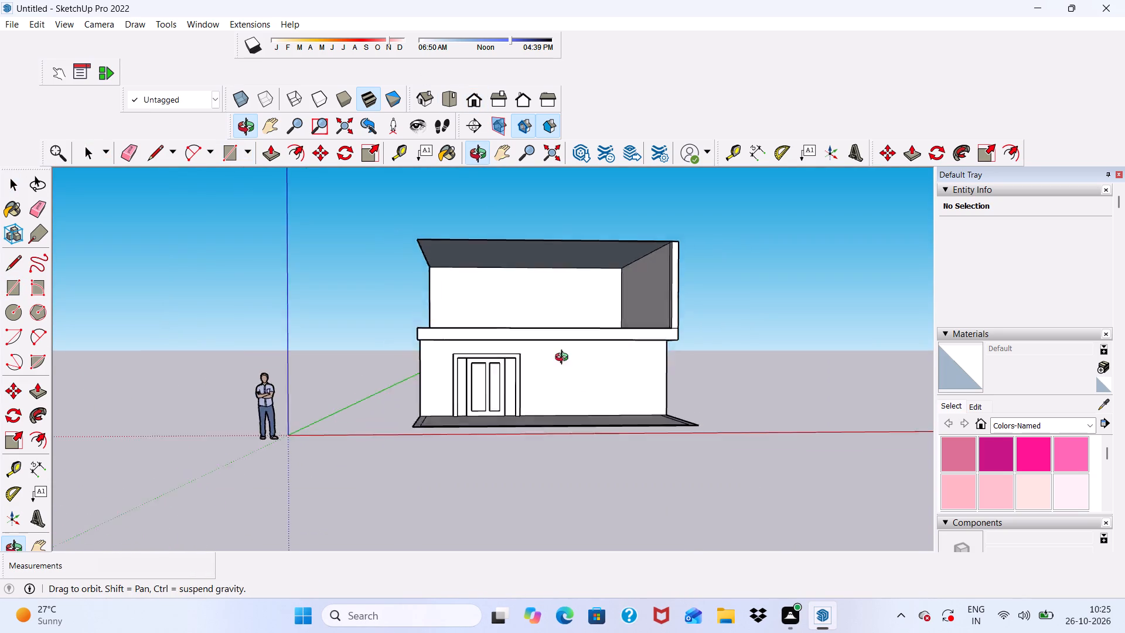
{"action": "middle_click_drag", "start_coordinate": [564, 359], "coordinate": [502, 520]}
{"action": "scroll", "coordinate": [519, 288], "scroll_direction": "up", "scroll_amount": 6}
{"action": "left_click", "coordinate": [499, 283]}
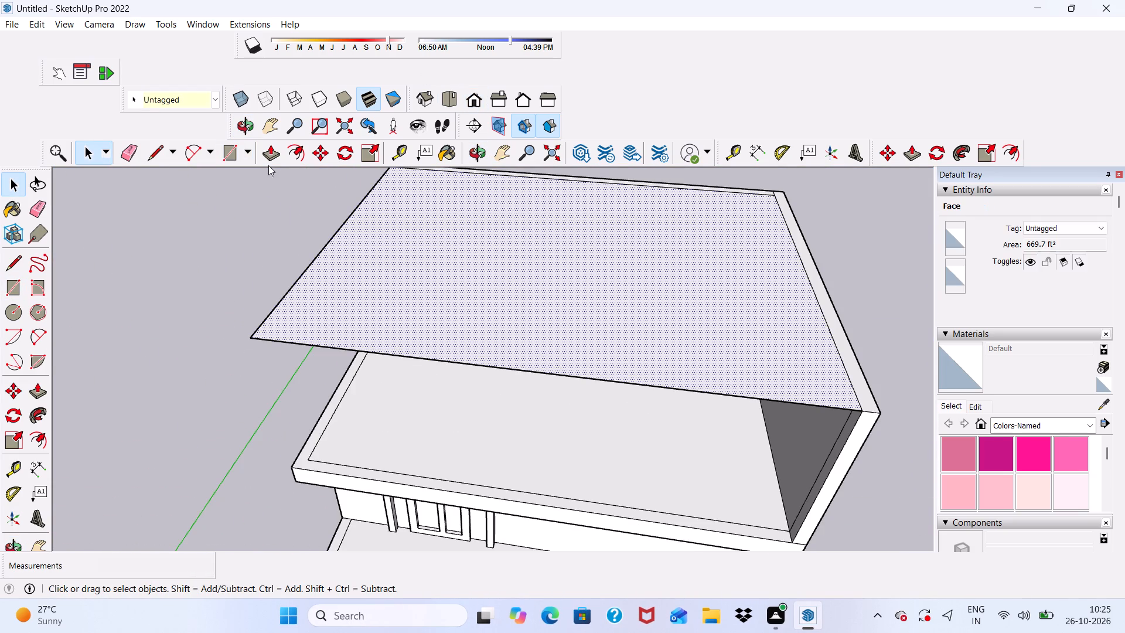
{"action": "left_click", "coordinate": [268, 154]}
{"action": "left_click", "coordinate": [366, 294]}
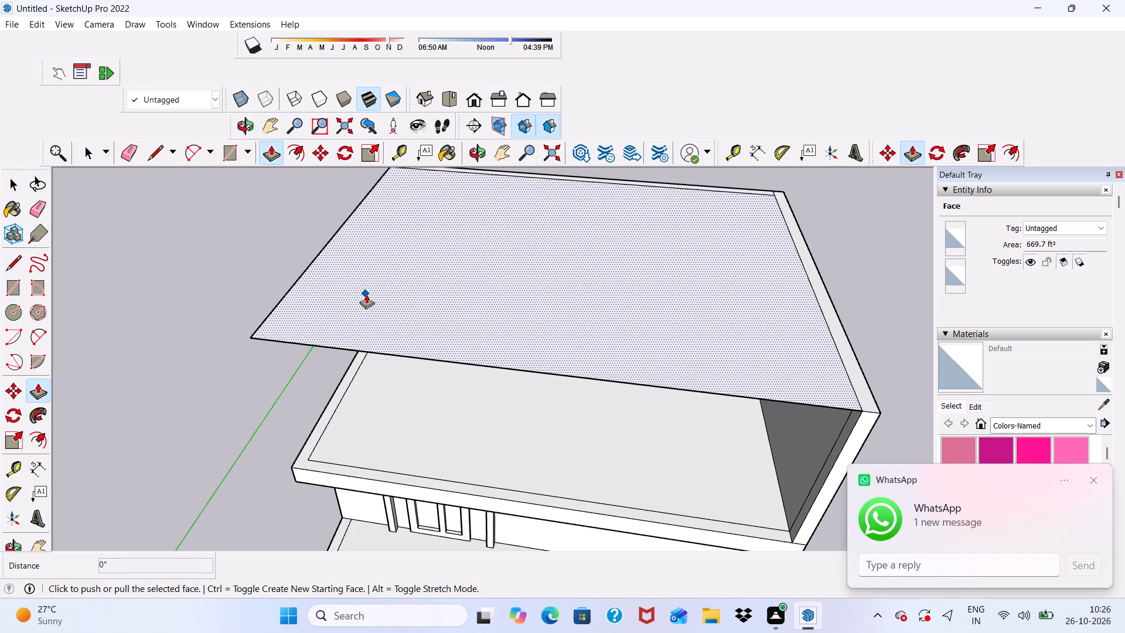
{"action": "key", "text": "BackSpace"}
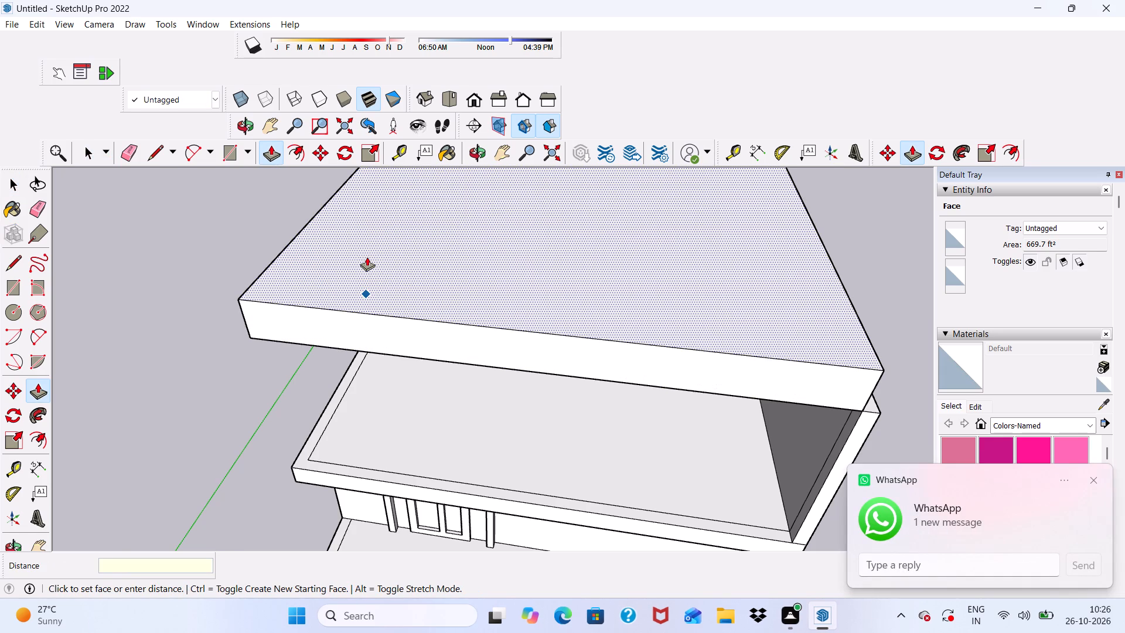
{"action": "key", "text": "3"}
{"action": "key", "text": "shift+quotedbl"}
{"action": "key", "text": "Return"}
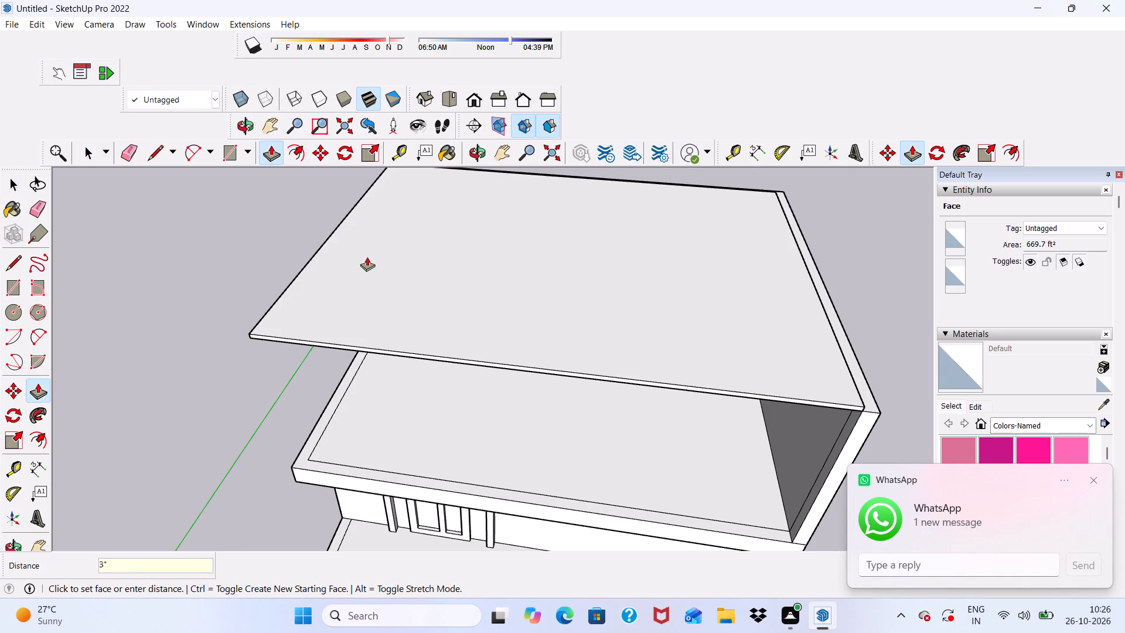
Erase the short vertical edge near the front end of the upper slab's right side face.
{"action": "scroll", "coordinate": [381, 342], "scroll_direction": "down", "scroll_amount": 5}
{"action": "middle_click_drag", "start_coordinate": [510, 356], "coordinate": [173, 376]}
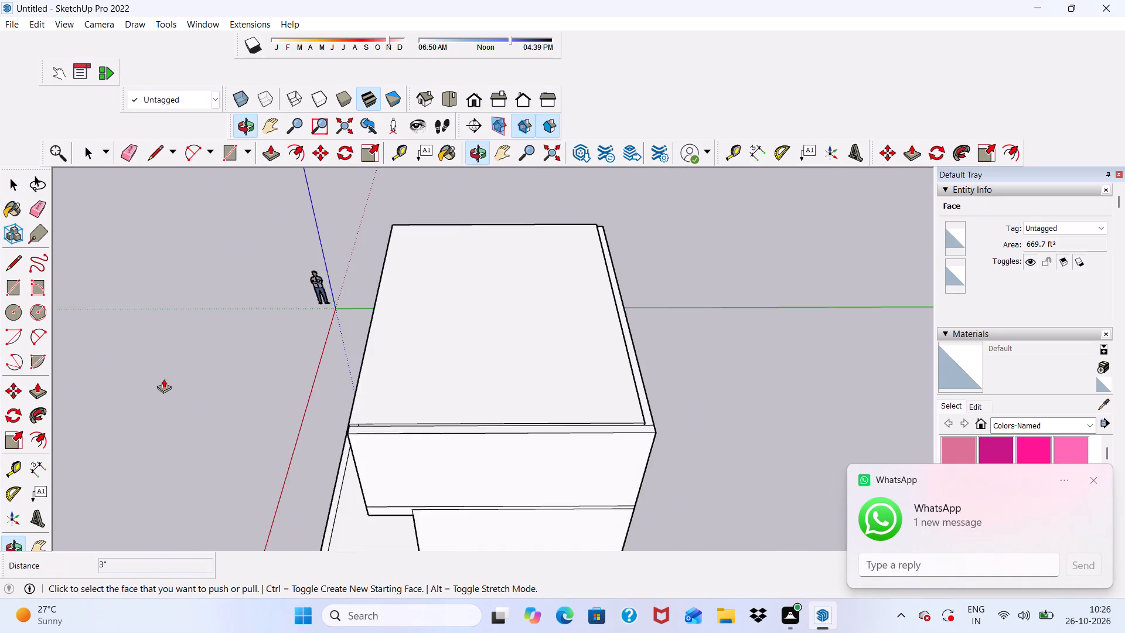
{"action": "scroll", "coordinate": [337, 391], "scroll_direction": "up", "scroll_amount": 12}
{"action": "left_click_drag", "start_coordinate": [124, 149], "coordinate": [132, 169]}
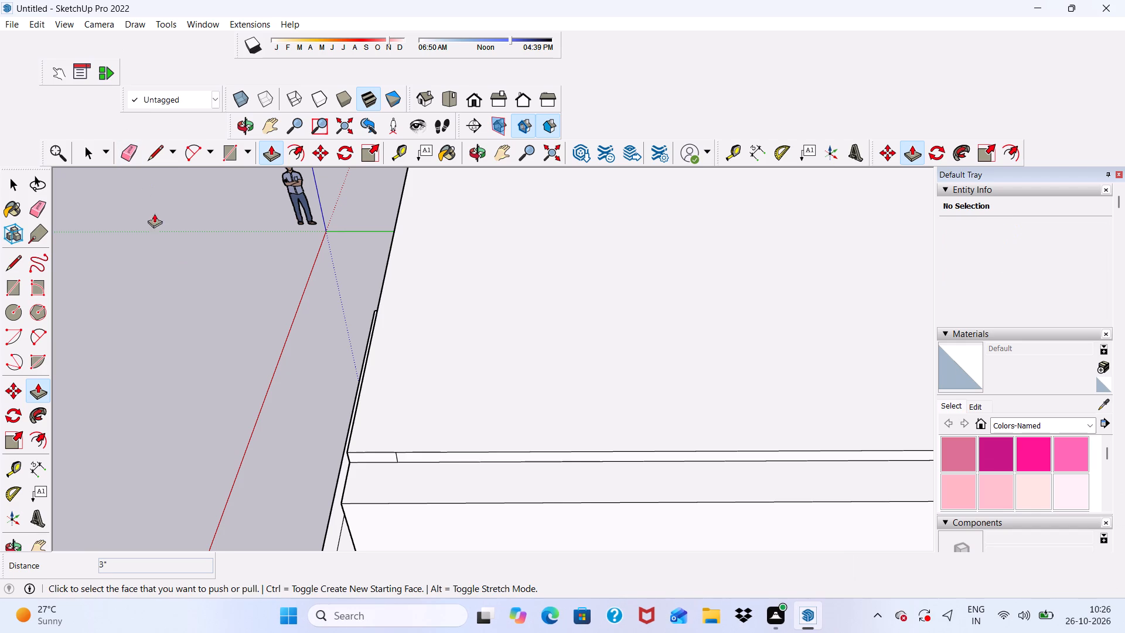
{"action": "scroll", "coordinate": [328, 447], "scroll_direction": "up", "scroll_amount": 6}
{"action": "scroll", "coordinate": [209, 272], "scroll_direction": "down", "scroll_amount": 5}
{"action": "left_click", "coordinate": [129, 152]}
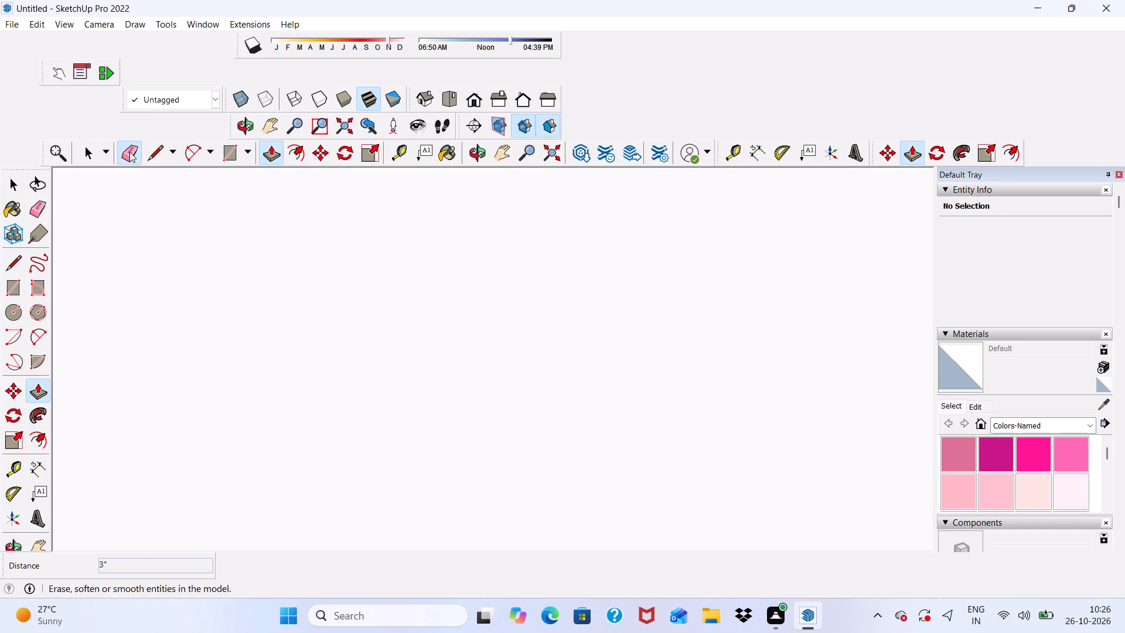
{"action": "scroll", "coordinate": [141, 307], "scroll_direction": "down", "scroll_amount": 20}
{"action": "scroll", "coordinate": [141, 307], "scroll_direction": "down", "scroll_amount": 9}
{"action": "scroll", "coordinate": [187, 280], "scroll_direction": "up", "scroll_amount": 7}
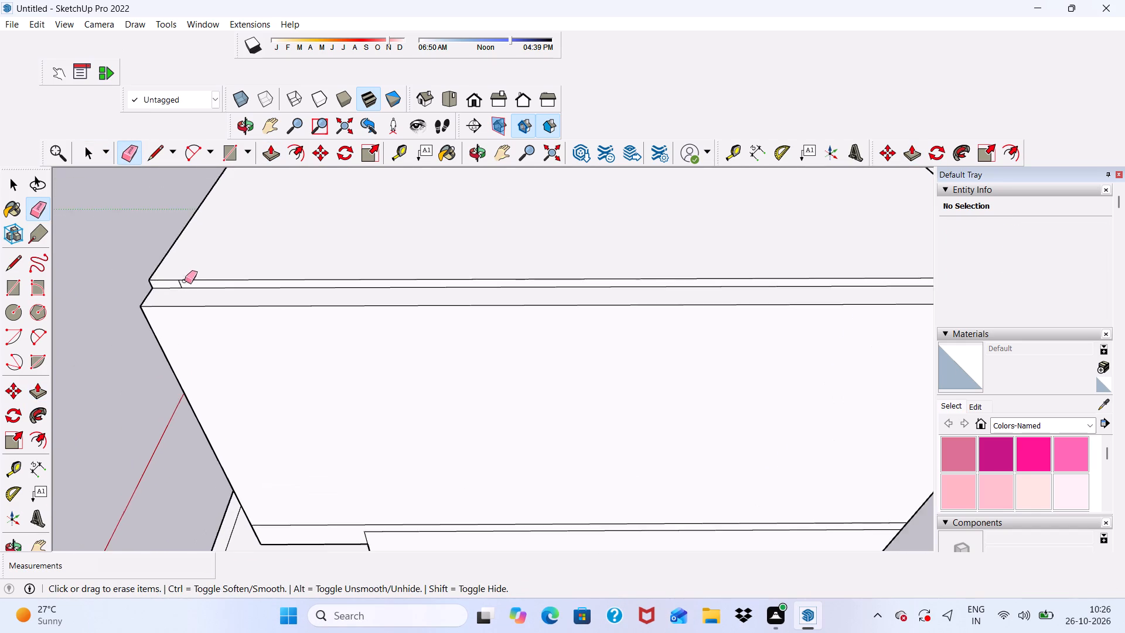
{"action": "scroll", "coordinate": [185, 281], "scroll_direction": "up", "scroll_amount": 11}
{"action": "left_click_drag", "start_coordinate": [185, 281], "coordinate": [197, 288]}
{"action": "scroll", "coordinate": [56, 291], "scroll_direction": "down", "scroll_amount": 6}
{"action": "scroll", "coordinate": [128, 243], "scroll_direction": "down", "scroll_amount": 3}
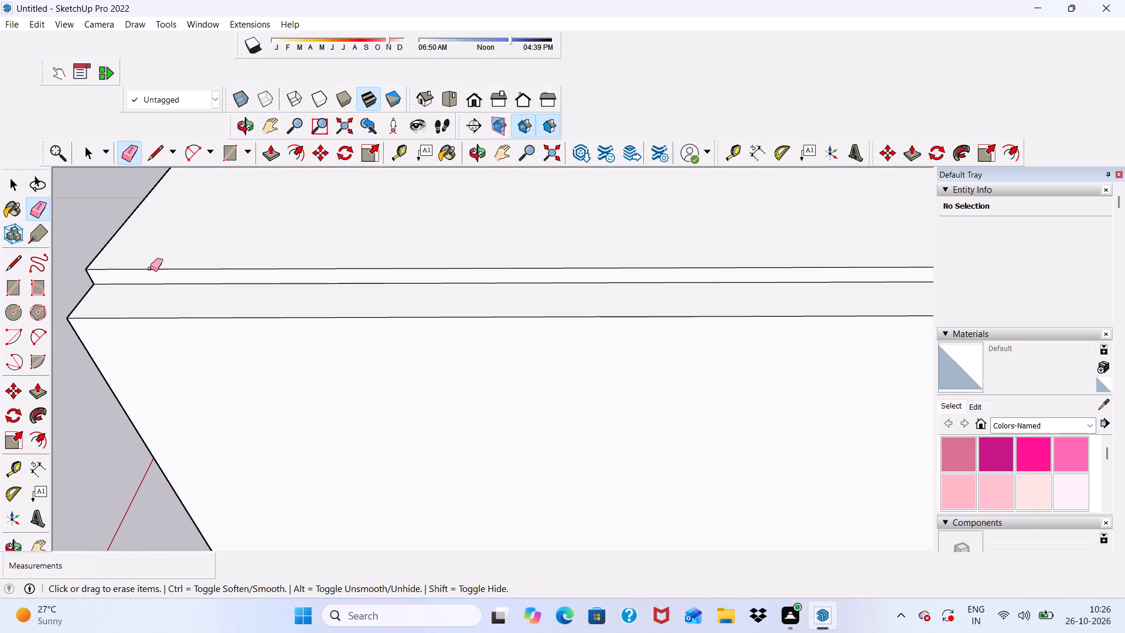
Examine how the upper roof slab meets the tops of the rear and right walls from several sides.
{"action": "scroll", "coordinate": [150, 268], "scroll_direction": "down", "scroll_amount": 4}
{"action": "middle_click_drag", "start_coordinate": [306, 319], "coordinate": [188, 330]}
{"action": "scroll", "coordinate": [179, 246], "scroll_direction": "down", "scroll_amount": 11}
{"action": "scroll", "coordinate": [474, 327], "scroll_direction": "up", "scroll_amount": 17}
{"action": "scroll", "coordinate": [349, 346], "scroll_direction": "down", "scroll_amount": 6}
{"action": "key", "text": "space"}
{"action": "middle_click_drag", "start_coordinate": [227, 367], "coordinate": [271, 356]}
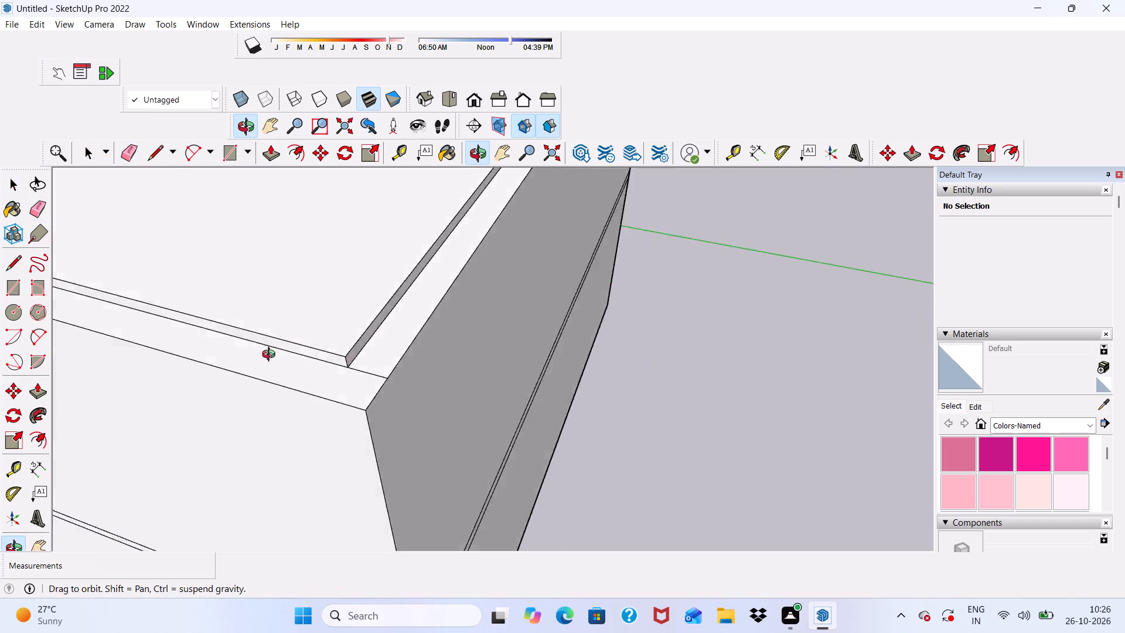
{"action": "middle_click_drag", "start_coordinate": [271, 356], "coordinate": [413, 331]}
{"action": "scroll", "coordinate": [387, 269], "scroll_direction": "down", "scroll_amount": 5}
{"action": "scroll", "coordinate": [305, 399], "scroll_direction": "up", "scroll_amount": 19}
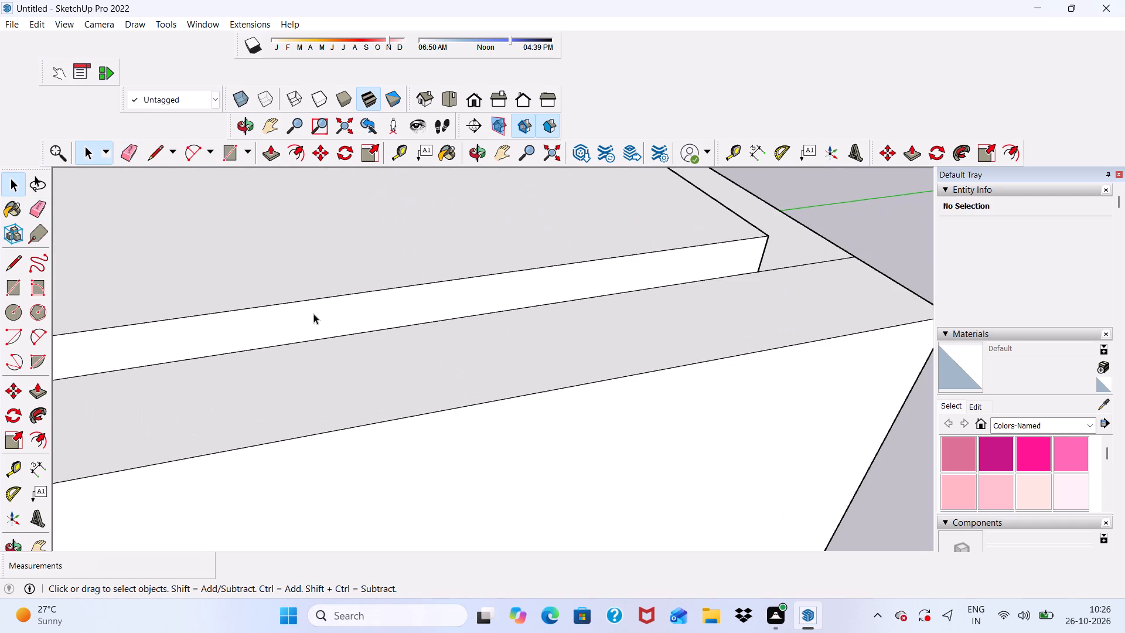
Push/Pull the roof slab's right side face outward until it is flush with the right wall's outer face.
{"action": "left_click", "coordinate": [313, 314]}
{"action": "left_click_drag", "start_coordinate": [272, 149], "coordinate": [273, 156]}
{"action": "left_click", "coordinate": [335, 304]}
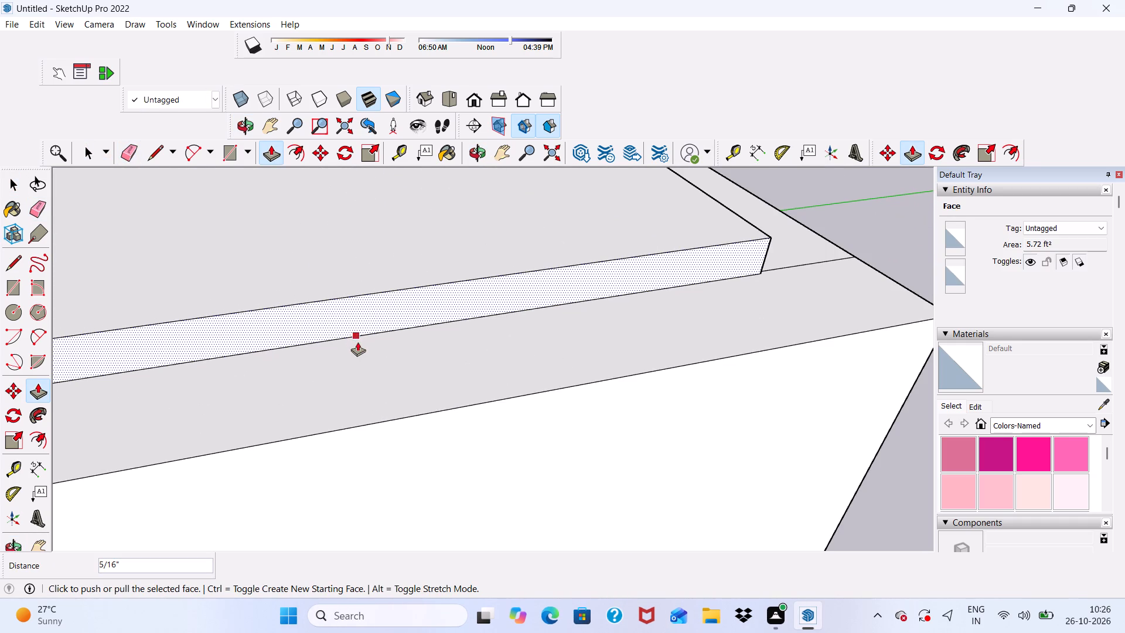
{"action": "left_click", "coordinate": [262, 324]}
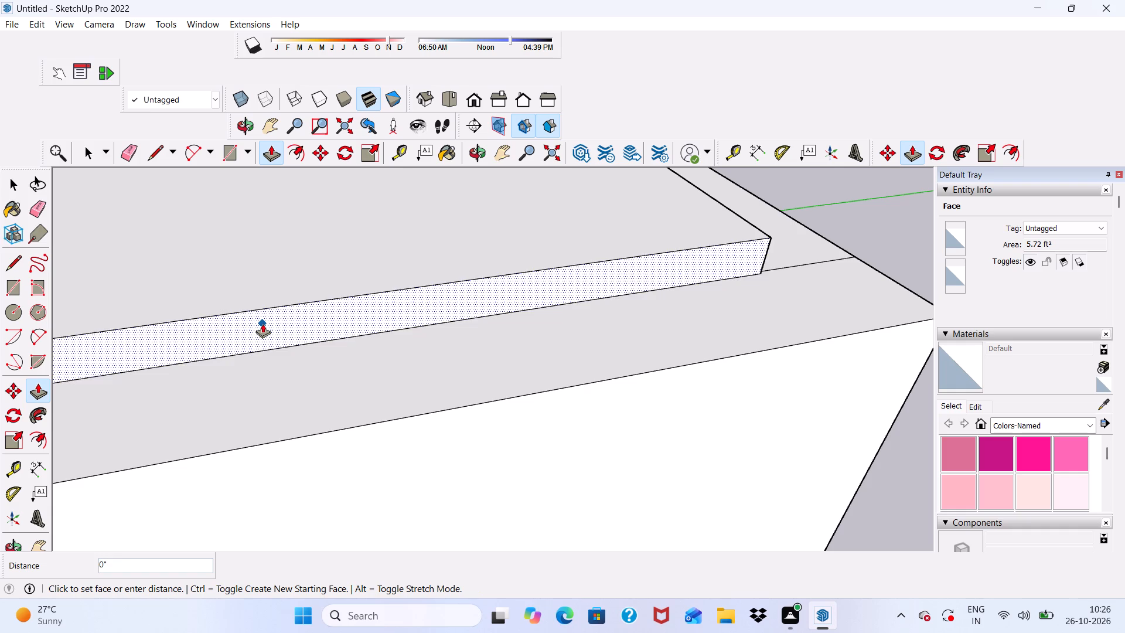
{"action": "left_click", "coordinate": [286, 442]}
Push/Pull the roof slab's rear edge face outward 9" to align with the rear wall's outer face.
{"action": "scroll", "coordinate": [139, 437], "scroll_direction": "down", "scroll_amount": 7}
{"action": "middle_click_drag", "start_coordinate": [490, 433], "coordinate": [176, 385]}
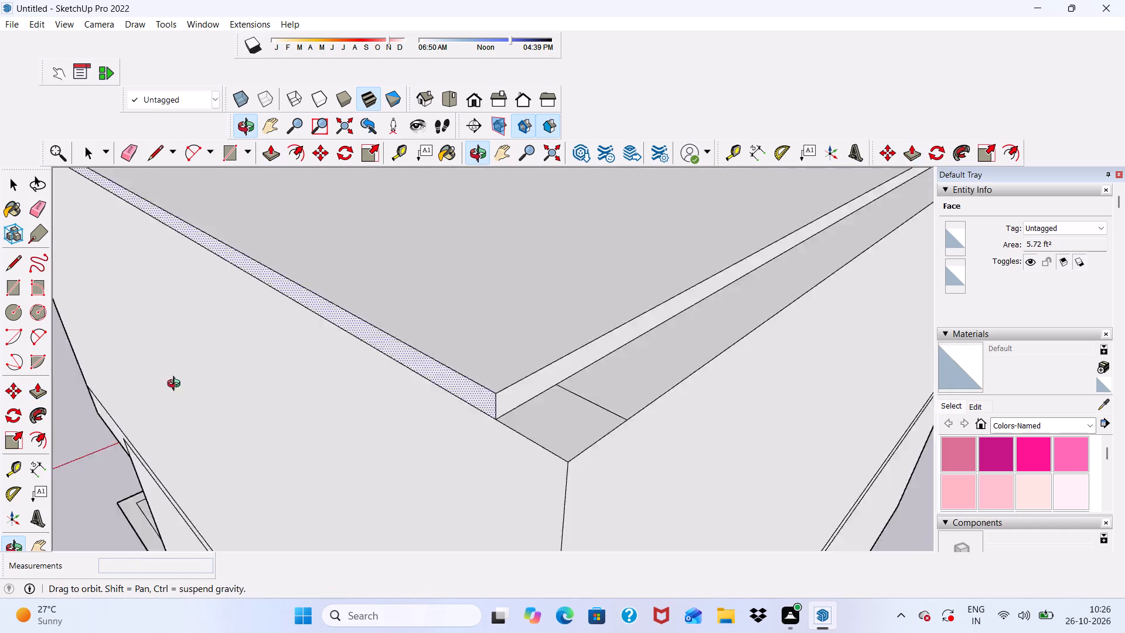
{"action": "middle_click_drag", "start_coordinate": [176, 385], "coordinate": [0, 332]}
{"action": "scroll", "coordinate": [514, 350], "scroll_direction": "up", "scroll_amount": 4}
{"action": "key", "text": "space"}
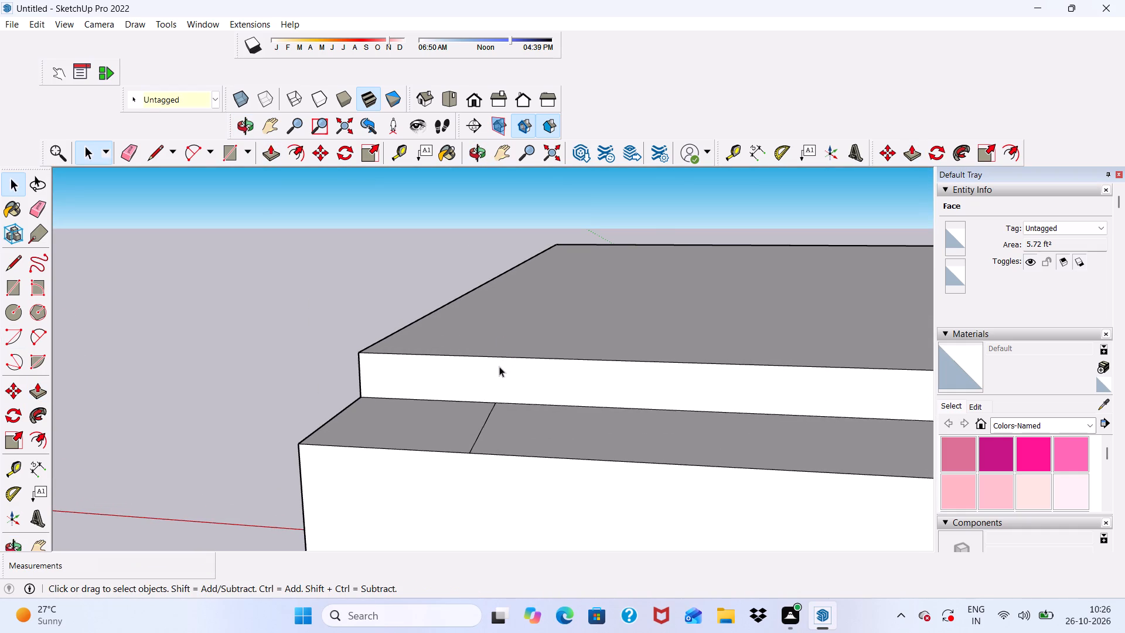
{"action": "left_click", "coordinate": [499, 366]}
{"action": "left_click", "coordinate": [275, 145]}
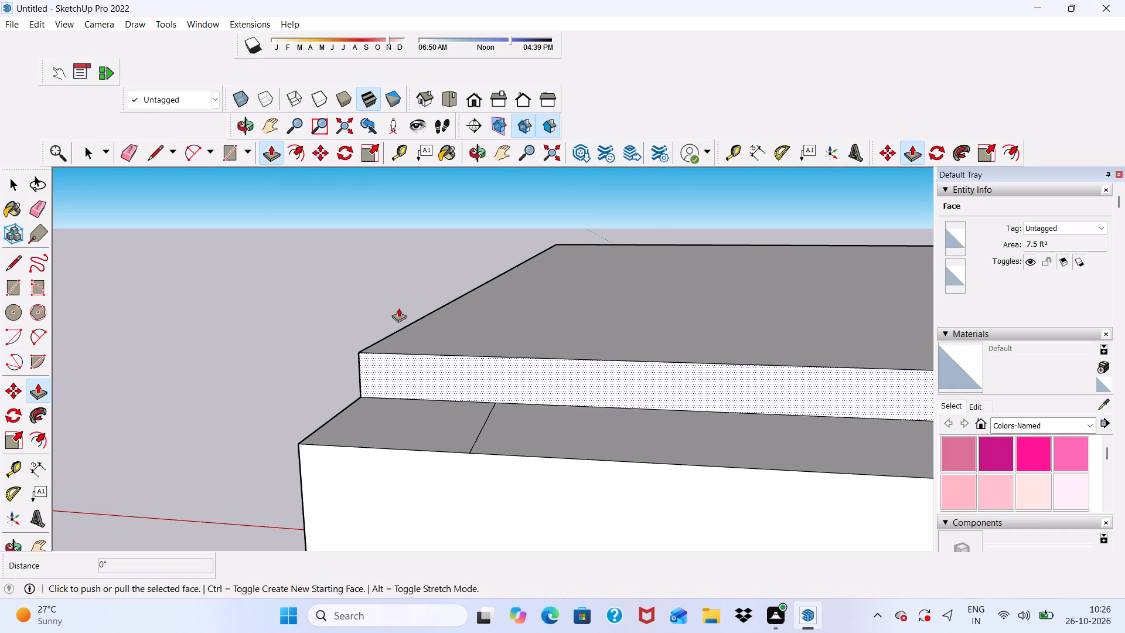
{"action": "left_click", "coordinate": [405, 361]}
{"action": "left_click", "coordinate": [401, 455]}
Examine the extended roof slab and the open upper floor from the side and the front.
{"action": "scroll", "coordinate": [169, 370], "scroll_direction": "down", "scroll_amount": 5}
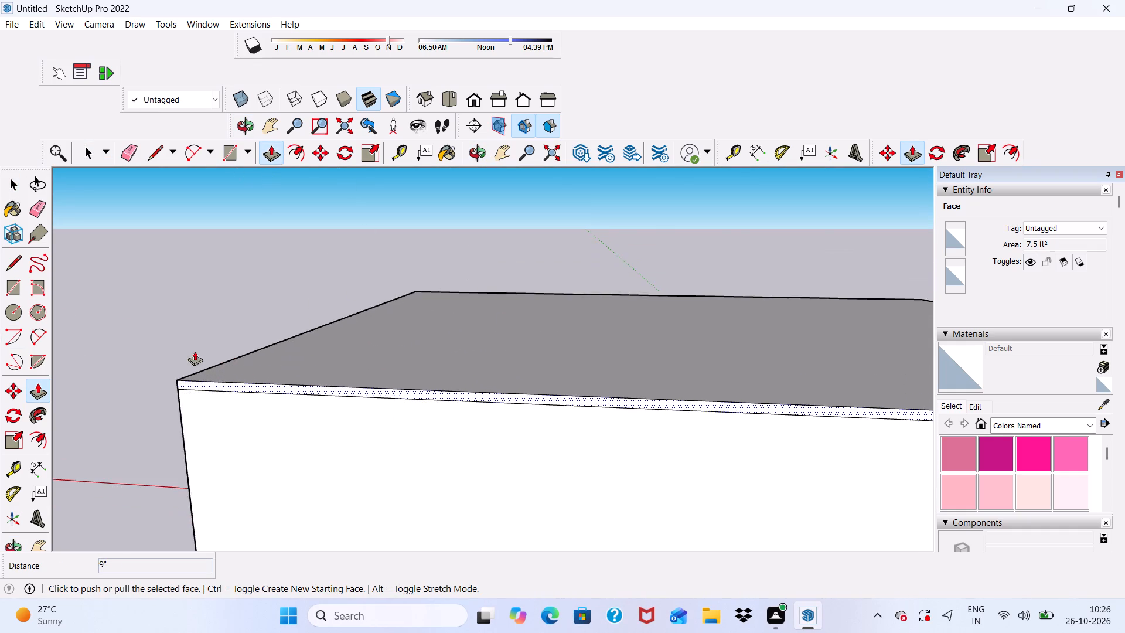
{"action": "scroll", "coordinate": [195, 351], "scroll_direction": "down", "scroll_amount": 11}
{"action": "scroll", "coordinate": [544, 372], "scroll_direction": "up", "scroll_amount": 1}
{"action": "middle_click_drag", "start_coordinate": [544, 372], "coordinate": [265, 397]}
{"action": "scroll", "coordinate": [388, 380], "scroll_direction": "up", "scroll_amount": 5}
{"action": "key", "text": "space"}
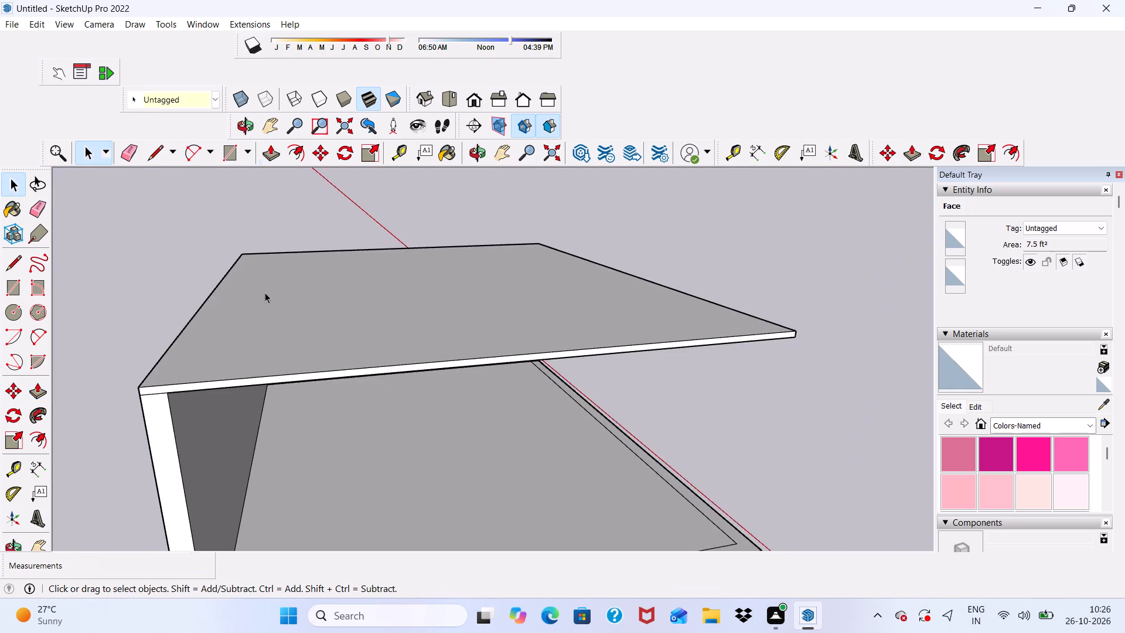
{"action": "scroll", "coordinate": [281, 299], "scroll_direction": "down", "scroll_amount": 2}
{"action": "middle_click_drag", "start_coordinate": [475, 420], "coordinate": [67, 369]}
{"action": "scroll", "coordinate": [77, 345], "scroll_direction": "up", "scroll_amount": 1}
{"action": "scroll", "coordinate": [343, 261], "scroll_direction": "down", "scroll_amount": 4}
{"action": "middle_click_drag", "start_coordinate": [432, 349], "coordinate": [355, 357]}
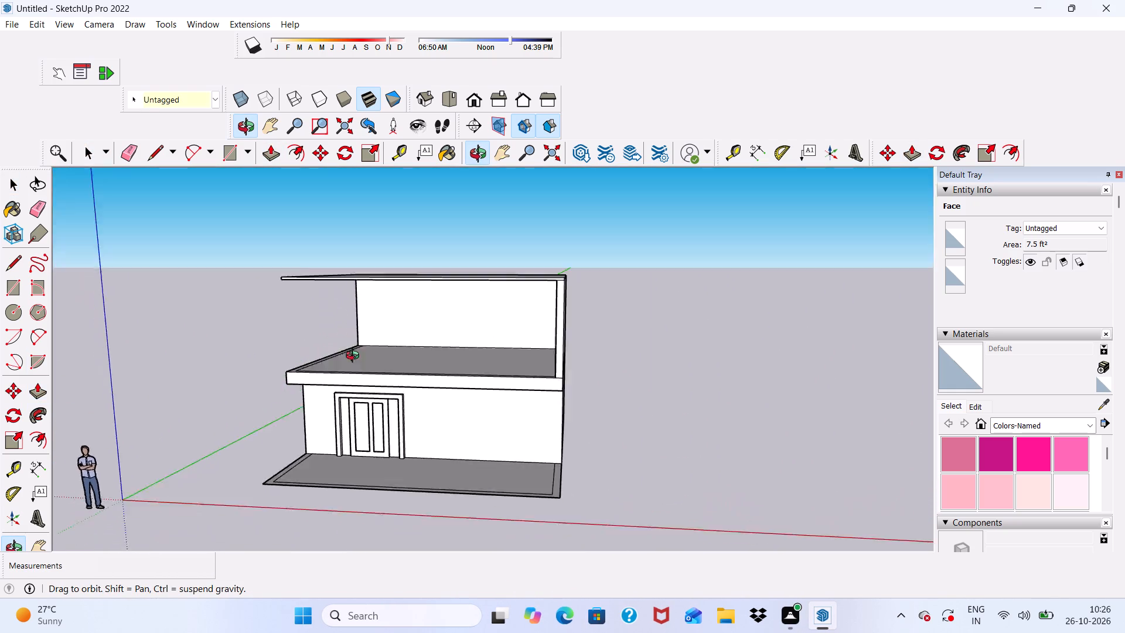
{"action": "middle_click_drag", "start_coordinate": [355, 357], "coordinate": [354, 354]}
{"action": "scroll", "coordinate": [349, 343], "scroll_direction": "up", "scroll_amount": 6}
{"action": "scroll", "coordinate": [384, 273], "scroll_direction": "up", "scroll_amount": 1}
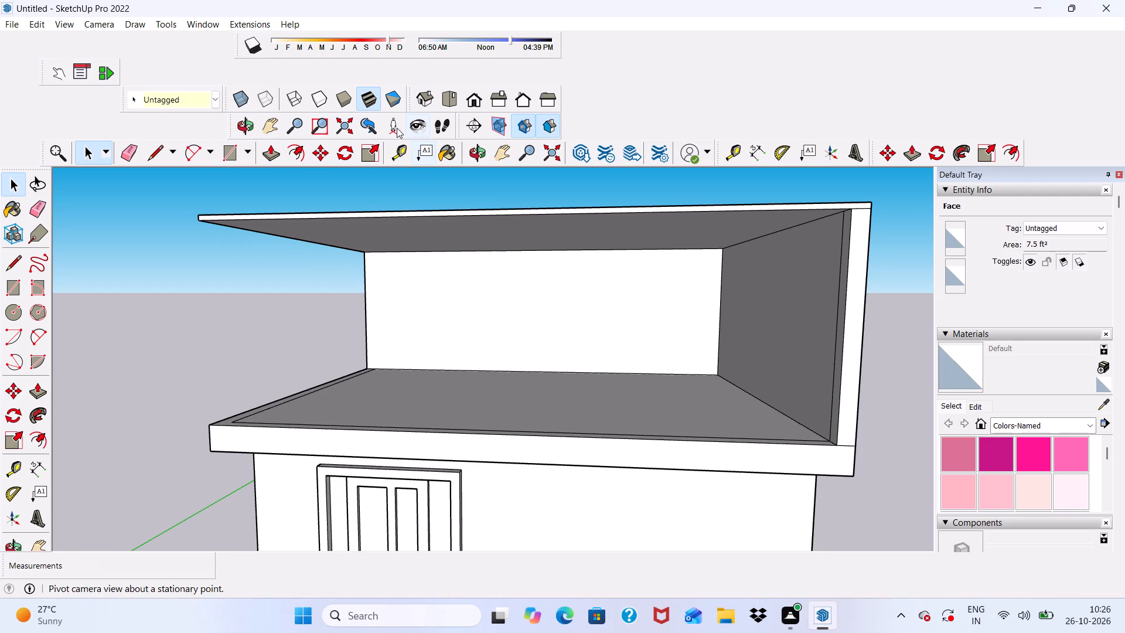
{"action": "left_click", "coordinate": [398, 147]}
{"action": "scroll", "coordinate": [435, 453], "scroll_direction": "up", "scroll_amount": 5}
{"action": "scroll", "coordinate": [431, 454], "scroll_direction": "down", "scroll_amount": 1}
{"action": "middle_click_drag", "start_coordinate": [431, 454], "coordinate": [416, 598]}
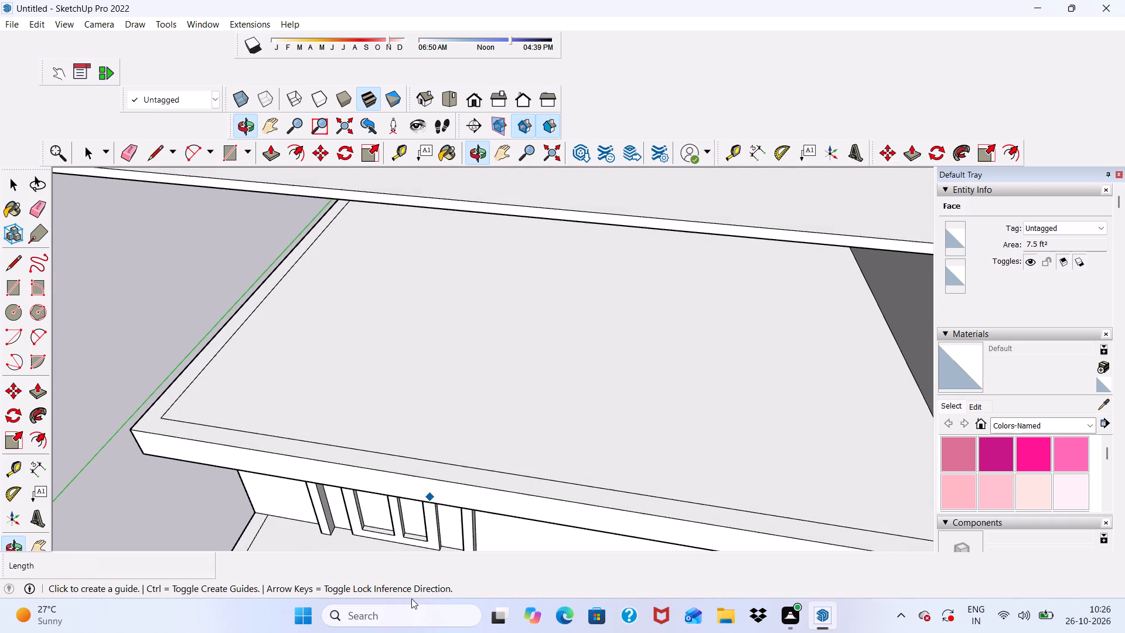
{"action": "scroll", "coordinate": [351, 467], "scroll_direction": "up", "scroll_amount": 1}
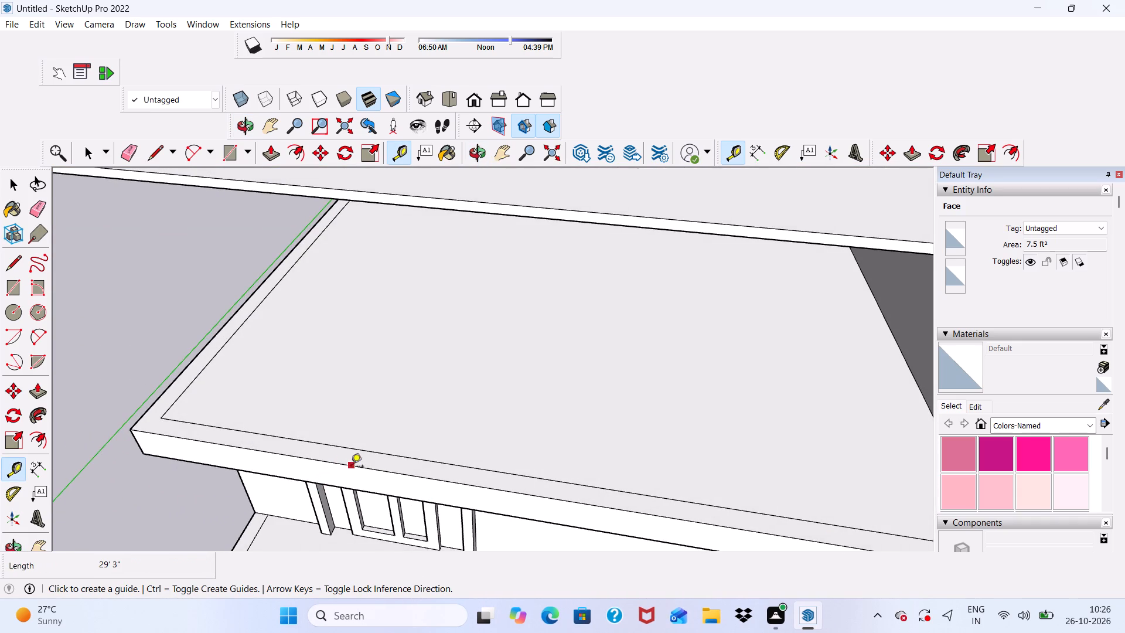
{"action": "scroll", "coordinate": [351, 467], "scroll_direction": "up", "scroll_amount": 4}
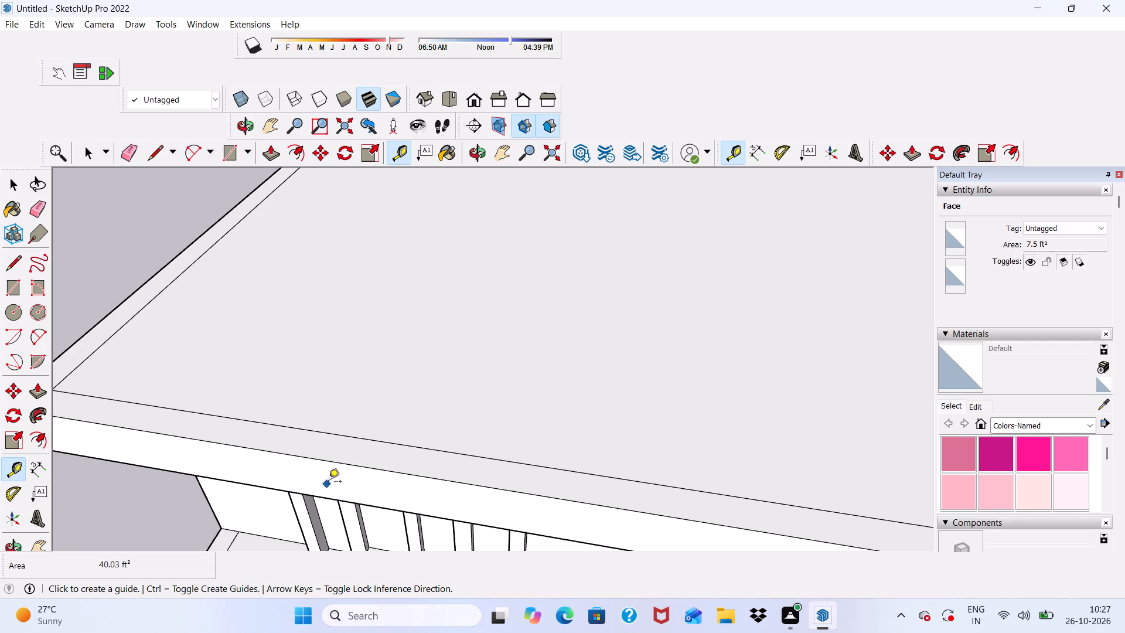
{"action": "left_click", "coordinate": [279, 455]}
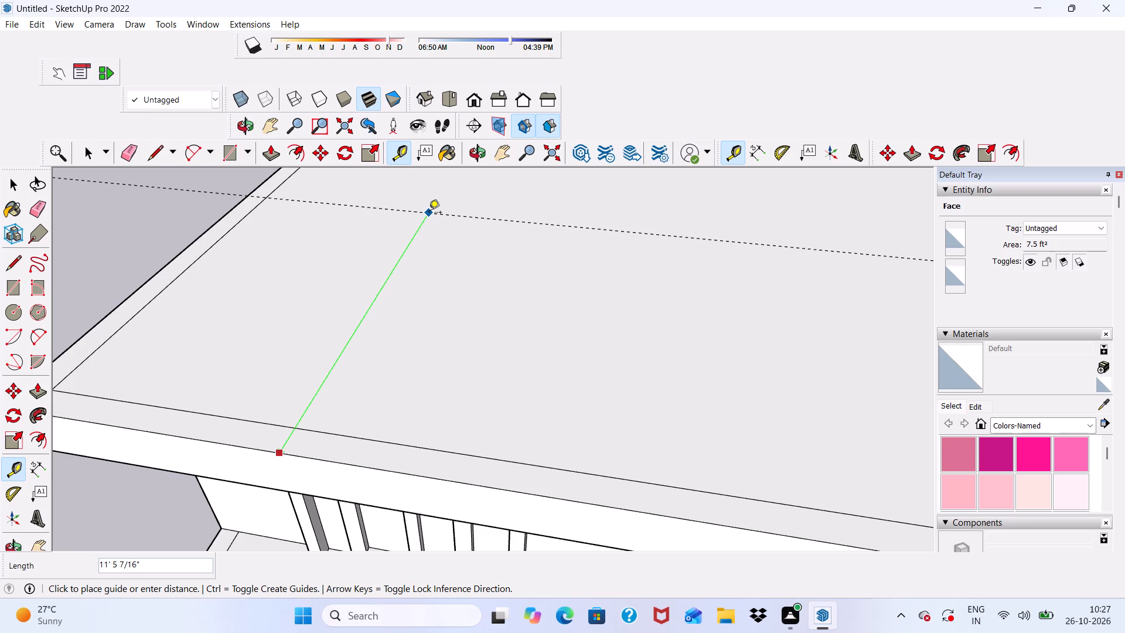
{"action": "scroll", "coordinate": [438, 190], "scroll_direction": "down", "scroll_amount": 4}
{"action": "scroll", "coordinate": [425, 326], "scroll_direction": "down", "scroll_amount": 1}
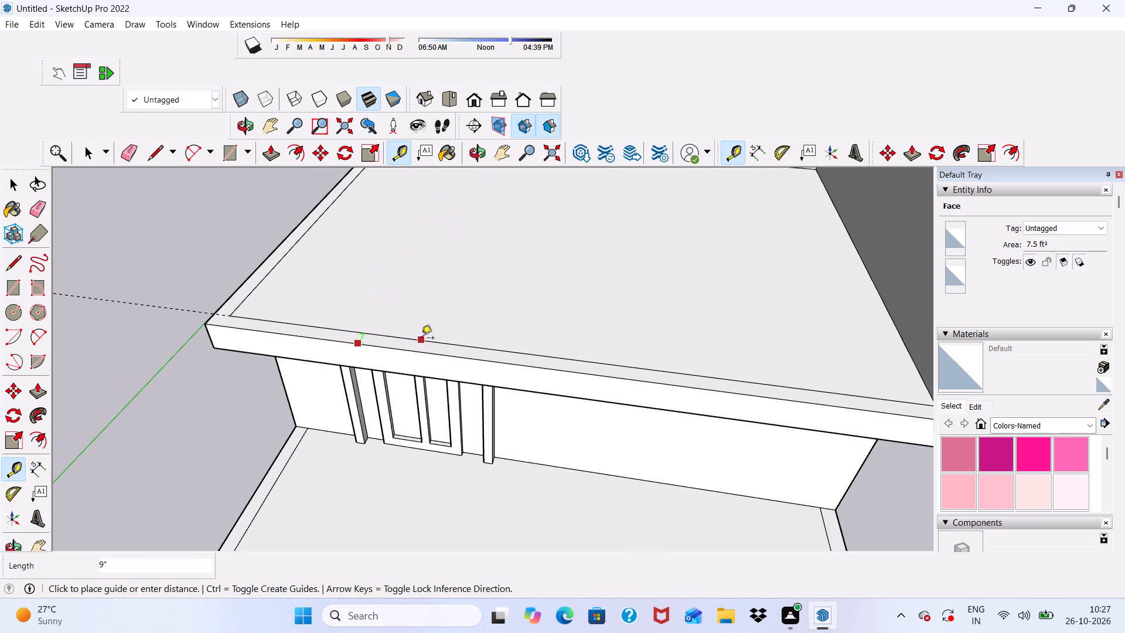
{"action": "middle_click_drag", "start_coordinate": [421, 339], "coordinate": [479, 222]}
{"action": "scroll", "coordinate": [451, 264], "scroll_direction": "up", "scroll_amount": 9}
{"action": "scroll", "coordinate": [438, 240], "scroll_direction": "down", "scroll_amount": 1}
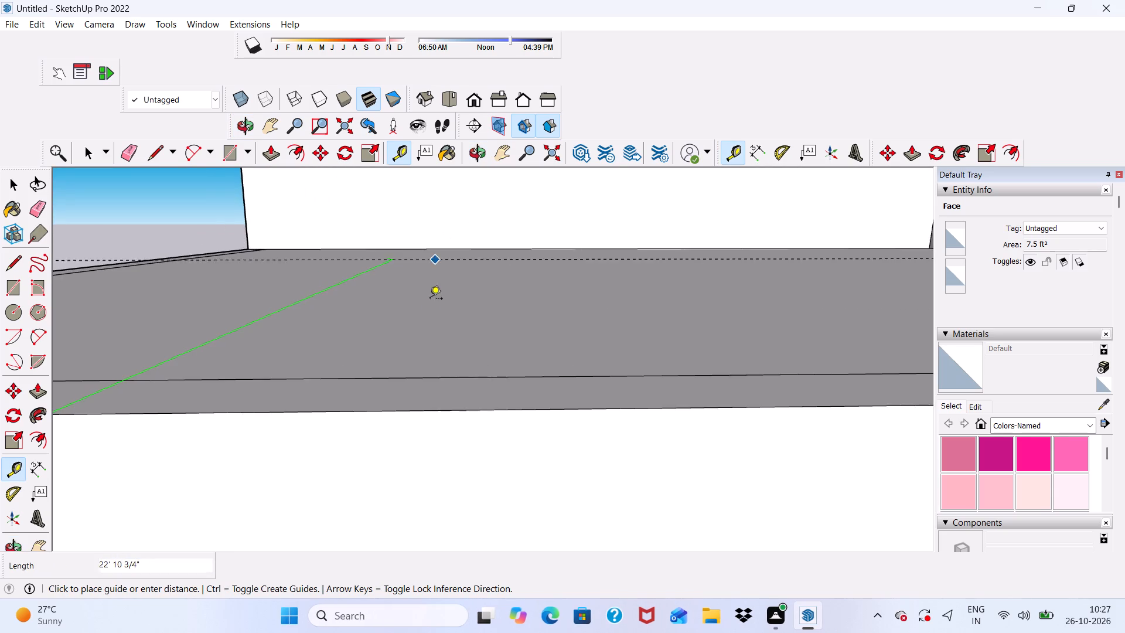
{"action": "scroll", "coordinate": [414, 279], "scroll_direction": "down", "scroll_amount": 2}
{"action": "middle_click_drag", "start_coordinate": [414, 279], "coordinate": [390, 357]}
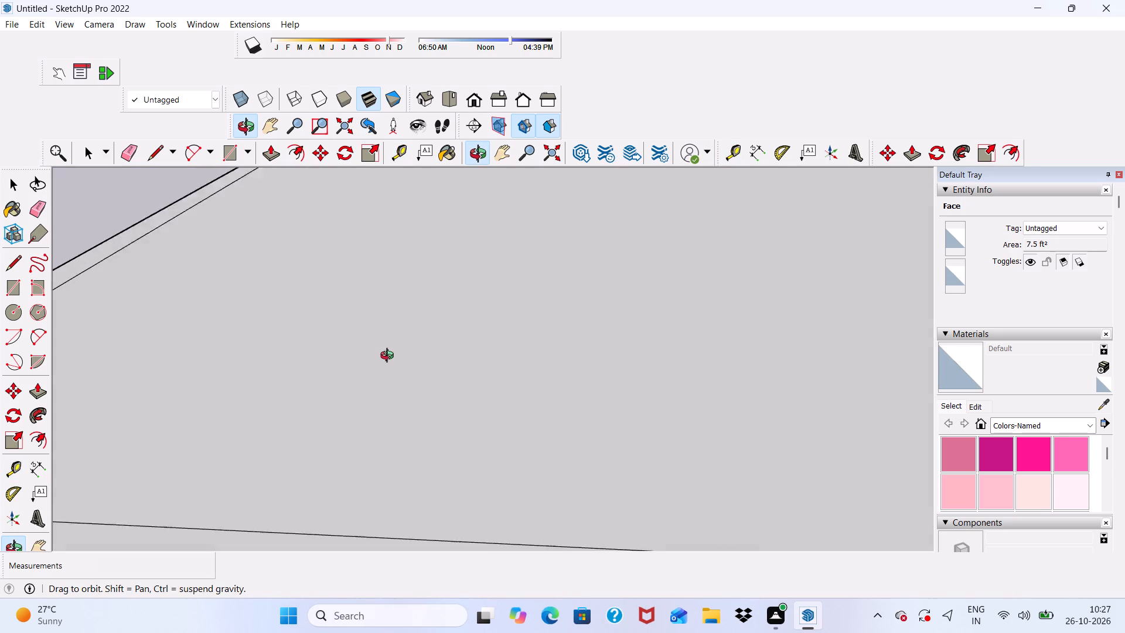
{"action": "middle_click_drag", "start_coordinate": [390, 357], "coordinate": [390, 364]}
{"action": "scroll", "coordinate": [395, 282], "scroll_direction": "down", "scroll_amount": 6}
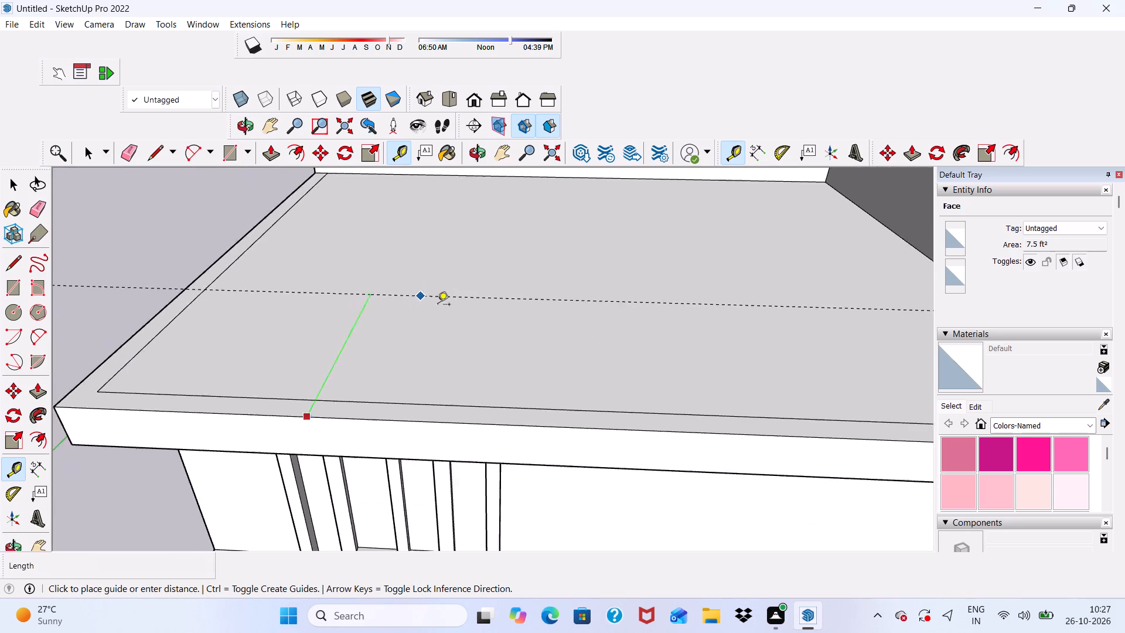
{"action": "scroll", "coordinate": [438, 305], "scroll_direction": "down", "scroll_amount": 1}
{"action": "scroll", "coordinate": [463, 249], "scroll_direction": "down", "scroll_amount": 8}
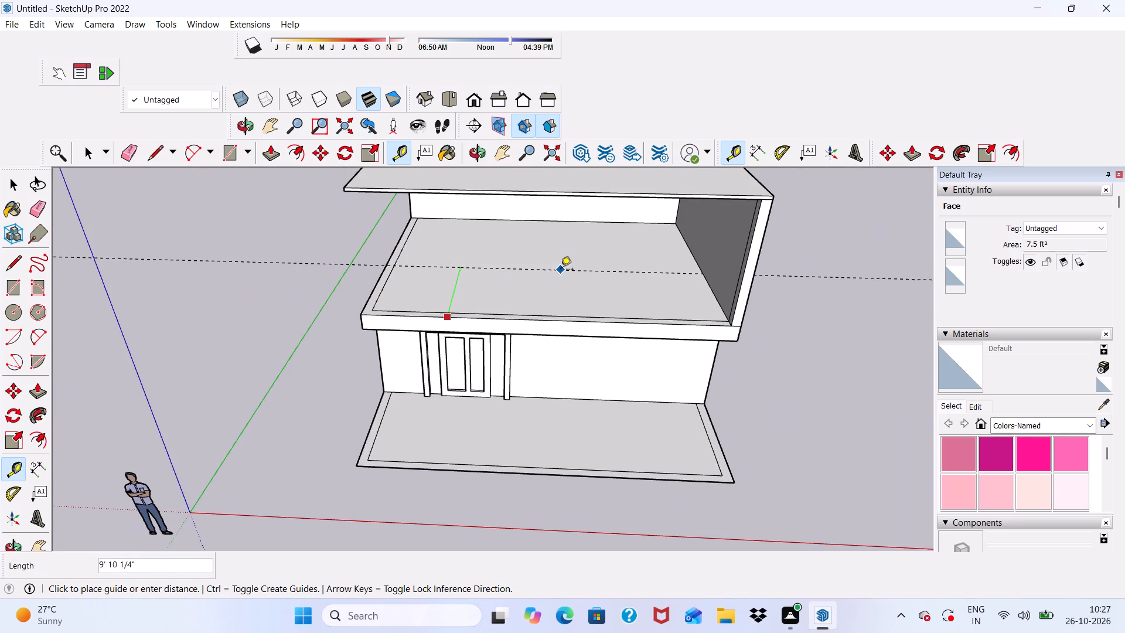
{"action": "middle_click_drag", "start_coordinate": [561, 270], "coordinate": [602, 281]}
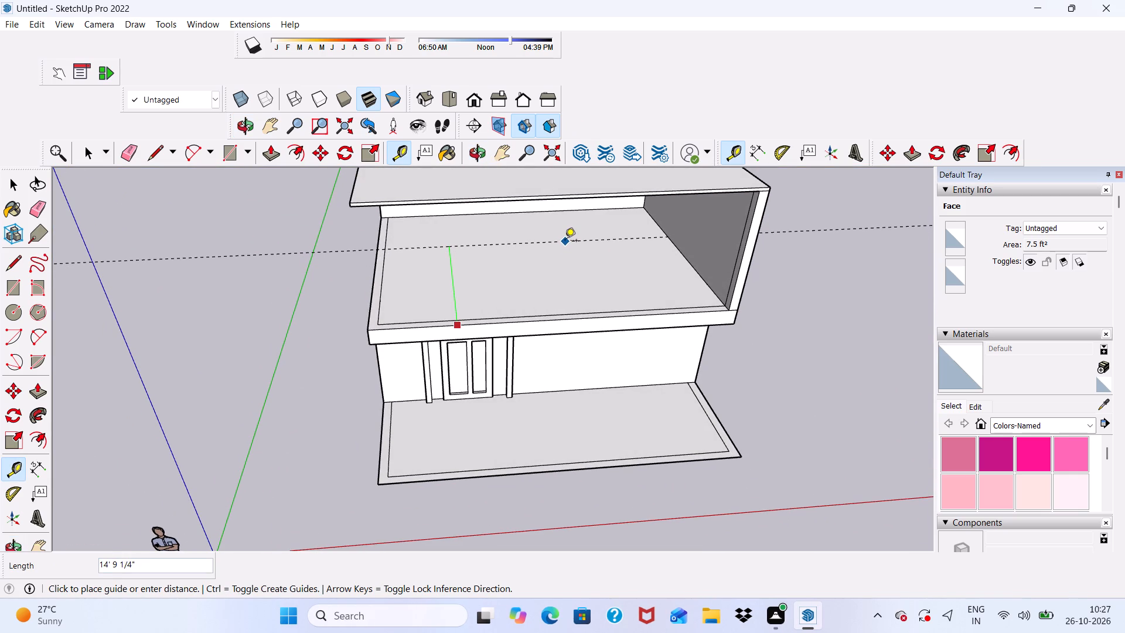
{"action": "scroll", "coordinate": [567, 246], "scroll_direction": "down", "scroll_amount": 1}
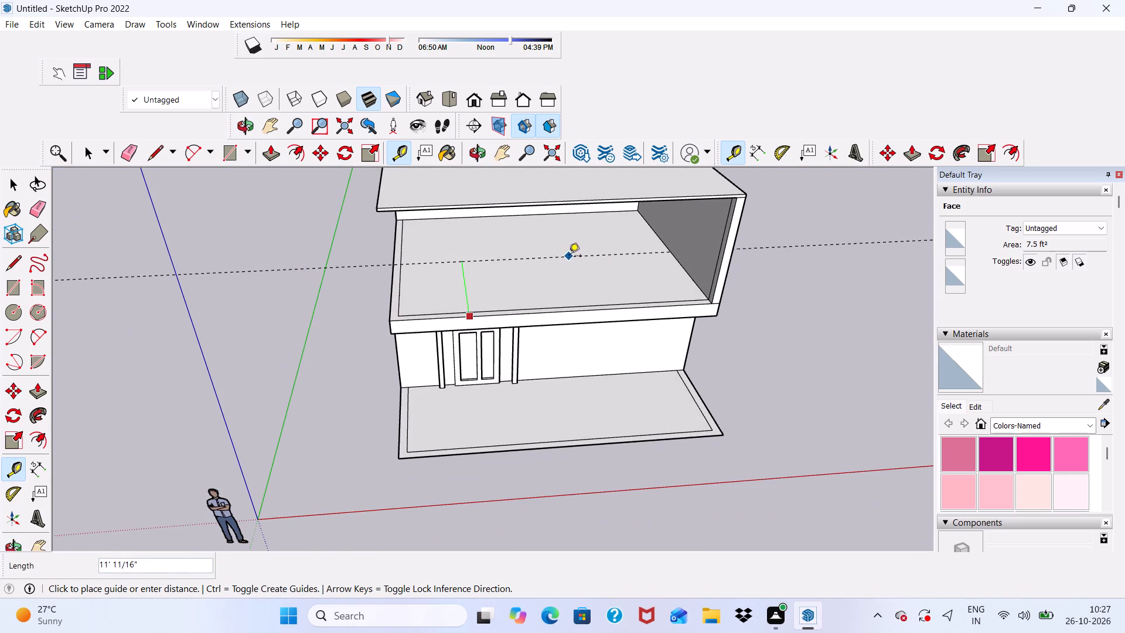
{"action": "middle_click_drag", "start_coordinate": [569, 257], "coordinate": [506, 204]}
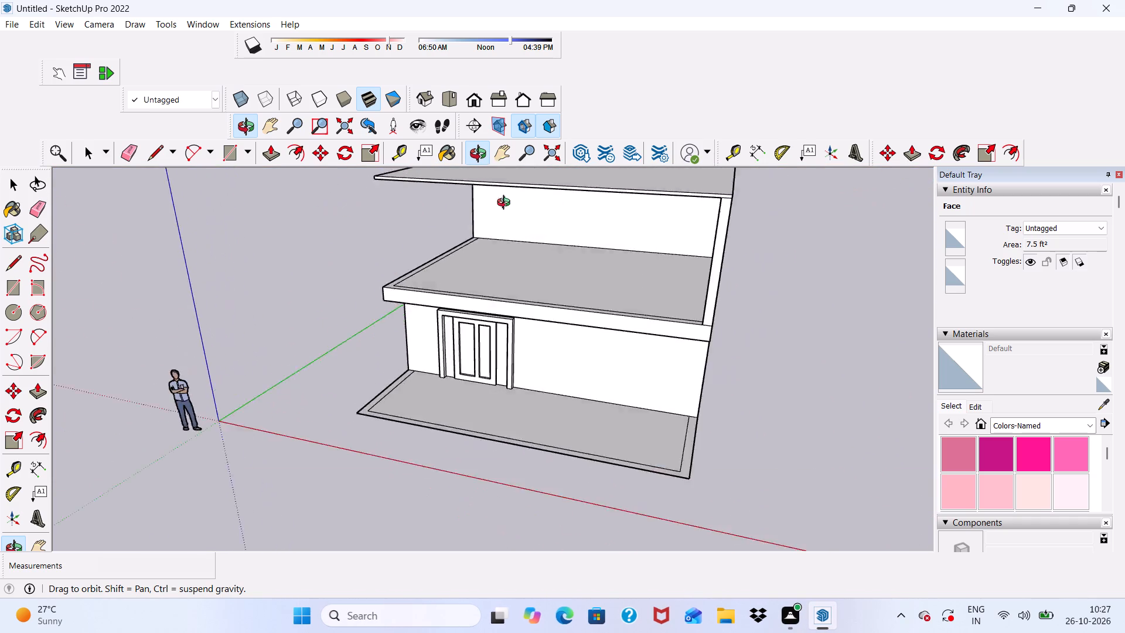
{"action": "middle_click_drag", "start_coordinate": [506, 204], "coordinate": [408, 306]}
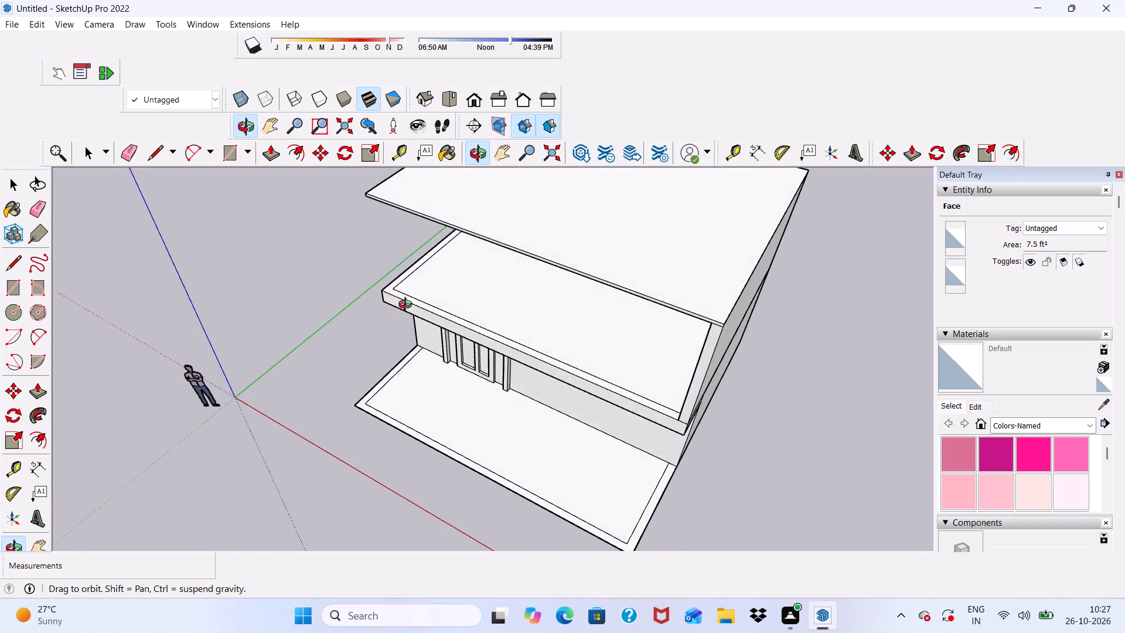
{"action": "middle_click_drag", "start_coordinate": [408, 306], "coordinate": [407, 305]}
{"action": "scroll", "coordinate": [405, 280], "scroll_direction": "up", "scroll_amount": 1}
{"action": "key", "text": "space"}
Push/Pull the front face of the slab above the door outward about 13' 4 5/16" as a new section with a new starting face.
{"action": "scroll", "coordinate": [406, 260], "scroll_direction": "down", "scroll_amount": 3}
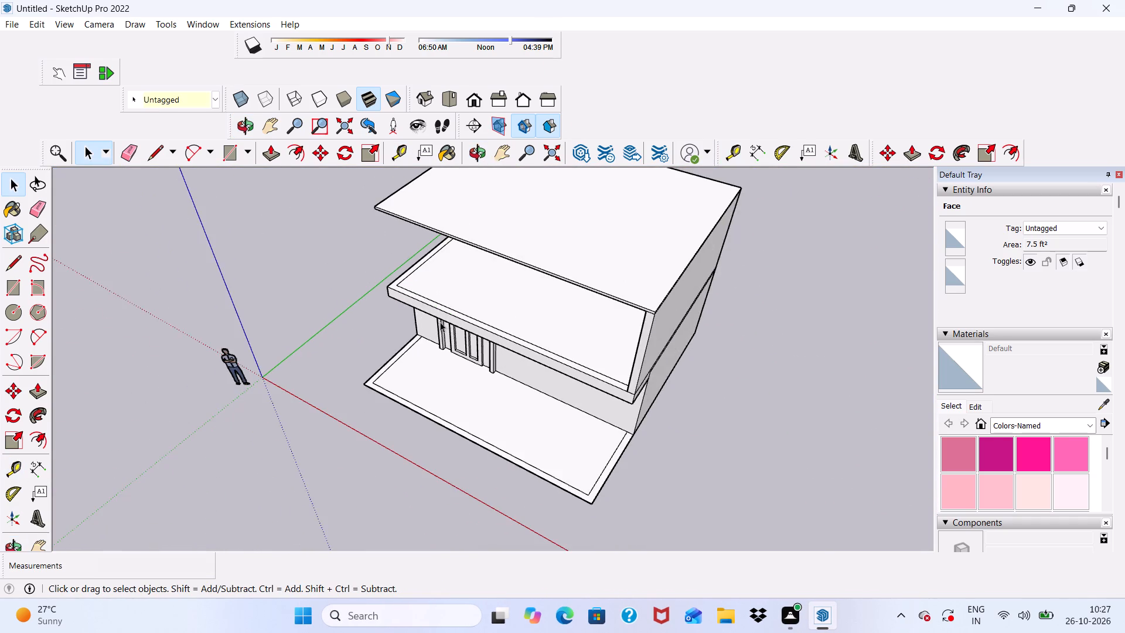
{"action": "scroll", "coordinate": [482, 340], "scroll_direction": "up", "scroll_amount": 3}
{"action": "middle_click_drag", "start_coordinate": [486, 339], "coordinate": [559, 207]}
{"action": "scroll", "coordinate": [550, 262], "scroll_direction": "up", "scroll_amount": 6}
{"action": "scroll", "coordinate": [317, 375], "scroll_direction": "down", "scroll_amount": 1}
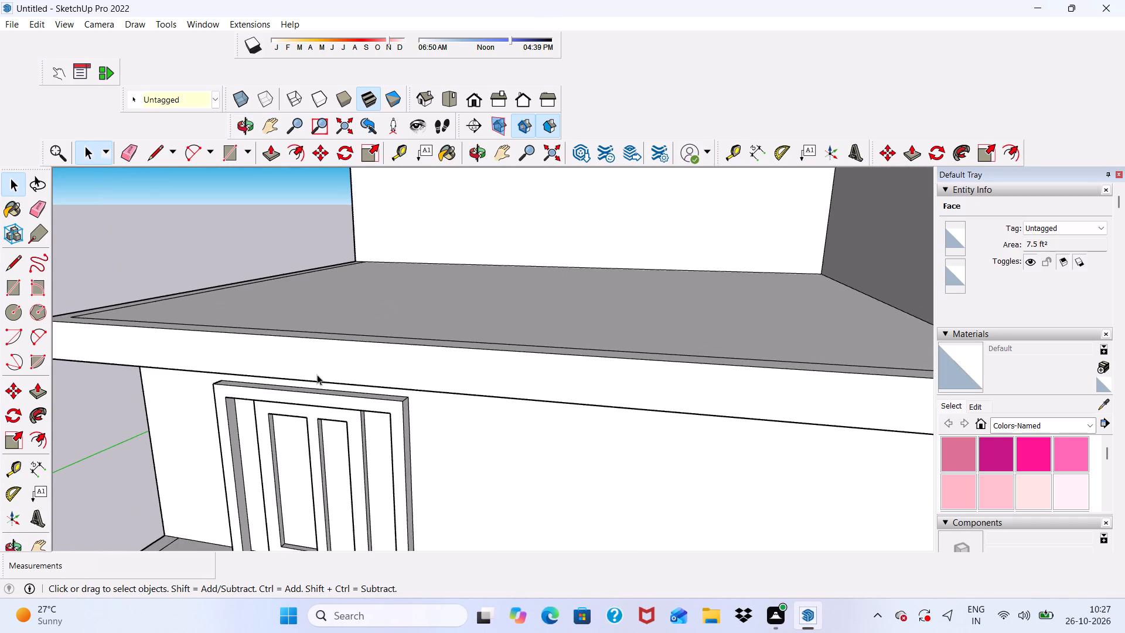
{"action": "middle_click_drag", "start_coordinate": [317, 375], "coordinate": [316, 417]}
{"action": "scroll", "coordinate": [290, 411], "scroll_direction": "up", "scroll_amount": 5}
{"action": "left_click", "coordinate": [281, 372]}
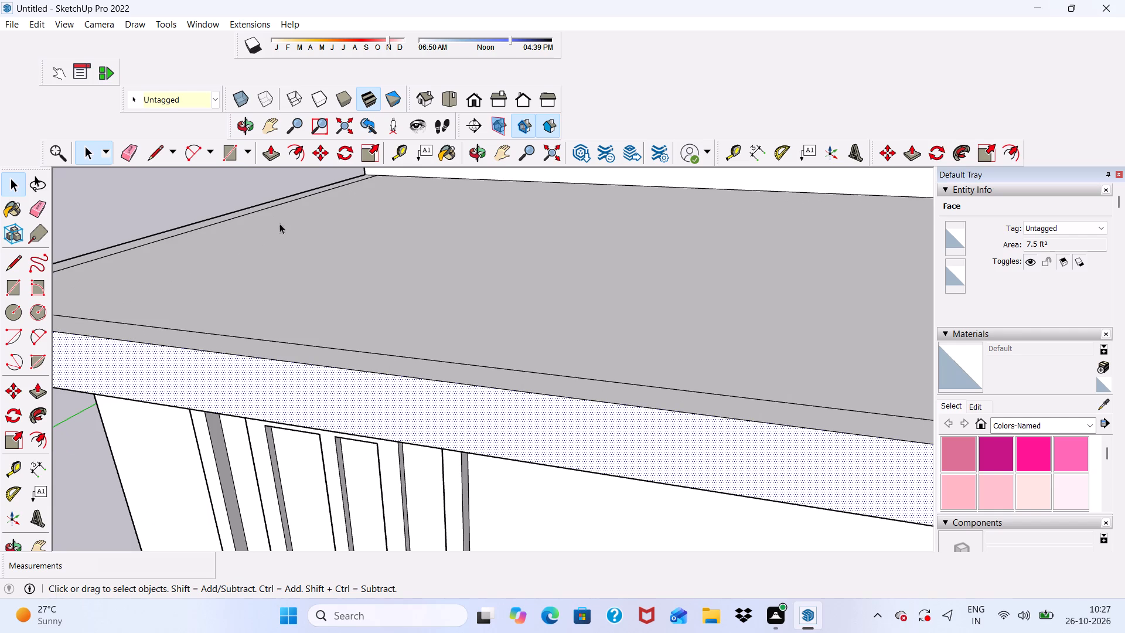
{"action": "scroll", "coordinate": [278, 156], "scroll_direction": "down", "scroll_amount": 8}
{"action": "scroll", "coordinate": [353, 199], "scroll_direction": "down", "scroll_amount": 3}
{"action": "middle_click_drag", "start_coordinate": [365, 243], "coordinate": [420, 57]}
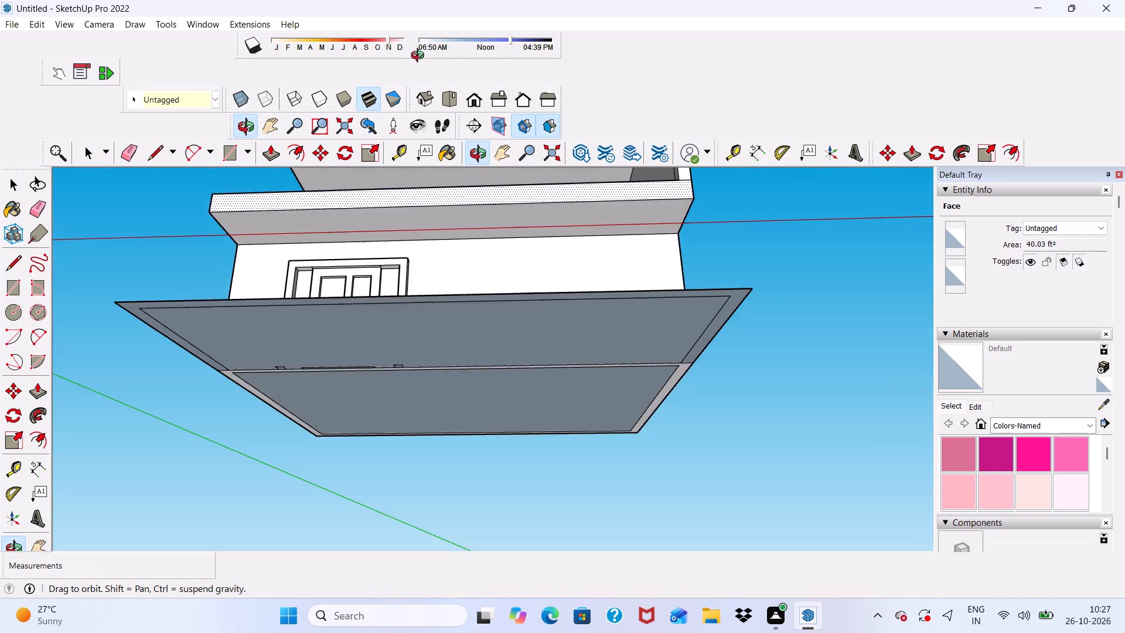
{"action": "middle_click_drag", "start_coordinate": [420, 57], "coordinate": [315, 275]}
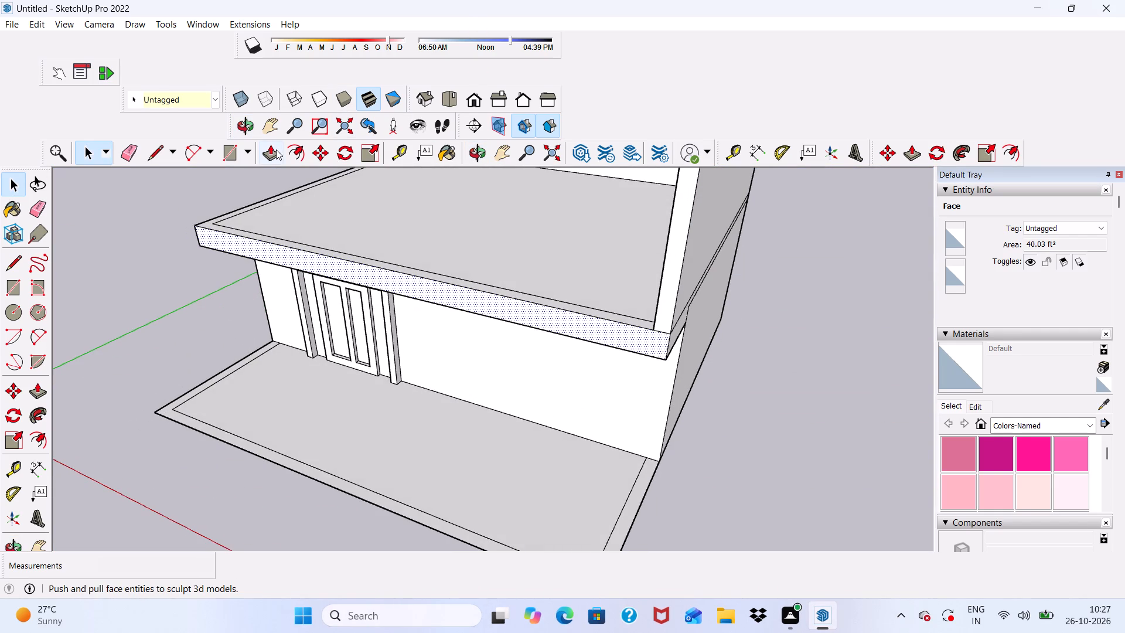
{"action": "left_click", "coordinate": [270, 147]}
{"action": "scroll", "coordinate": [306, 269], "scroll_direction": "down", "scroll_amount": 2}
{"action": "scroll", "coordinate": [454, 318], "scroll_direction": "down", "scroll_amount": 2}
{"action": "scroll", "coordinate": [417, 305], "scroll_direction": "up", "scroll_amount": 4}
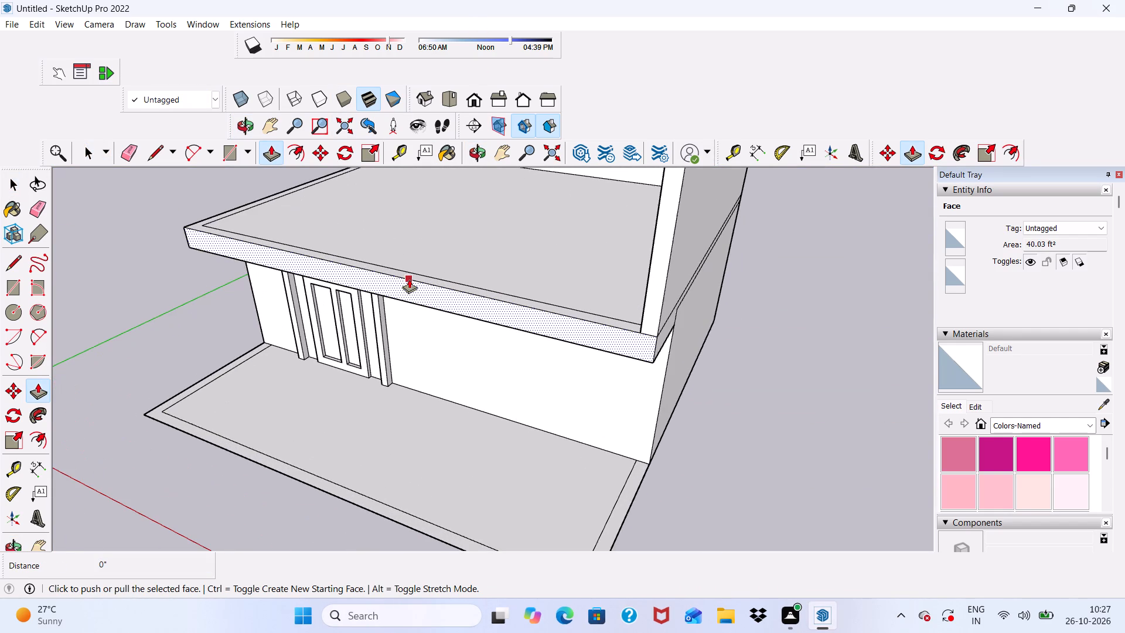
{"action": "left_click", "coordinate": [404, 290]}
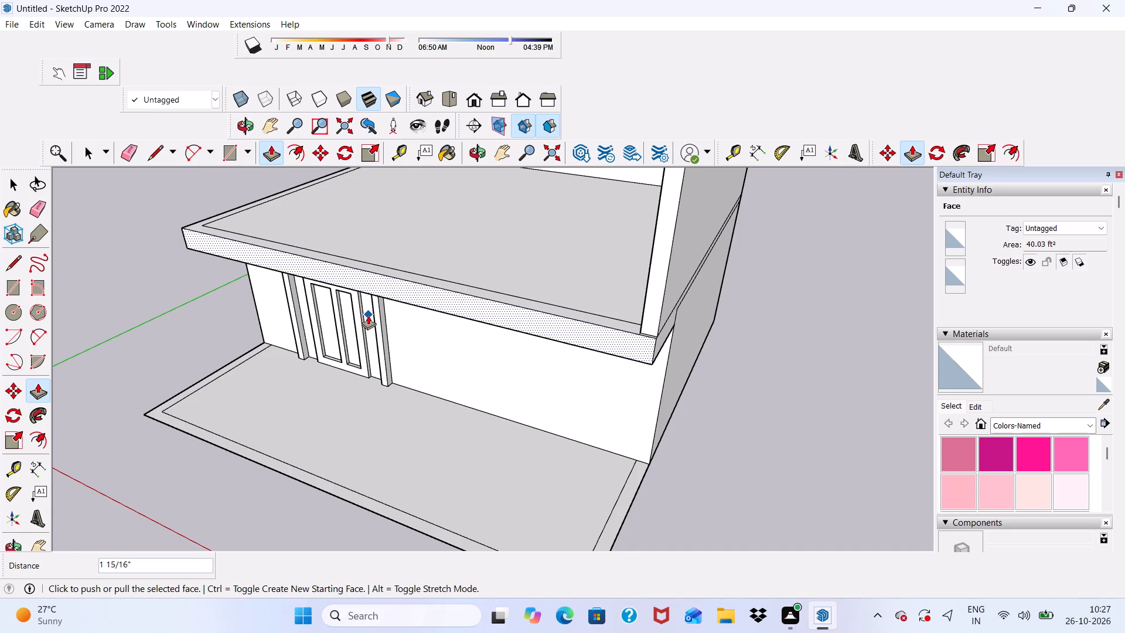
{"action": "left_click", "coordinate": [366, 285]}
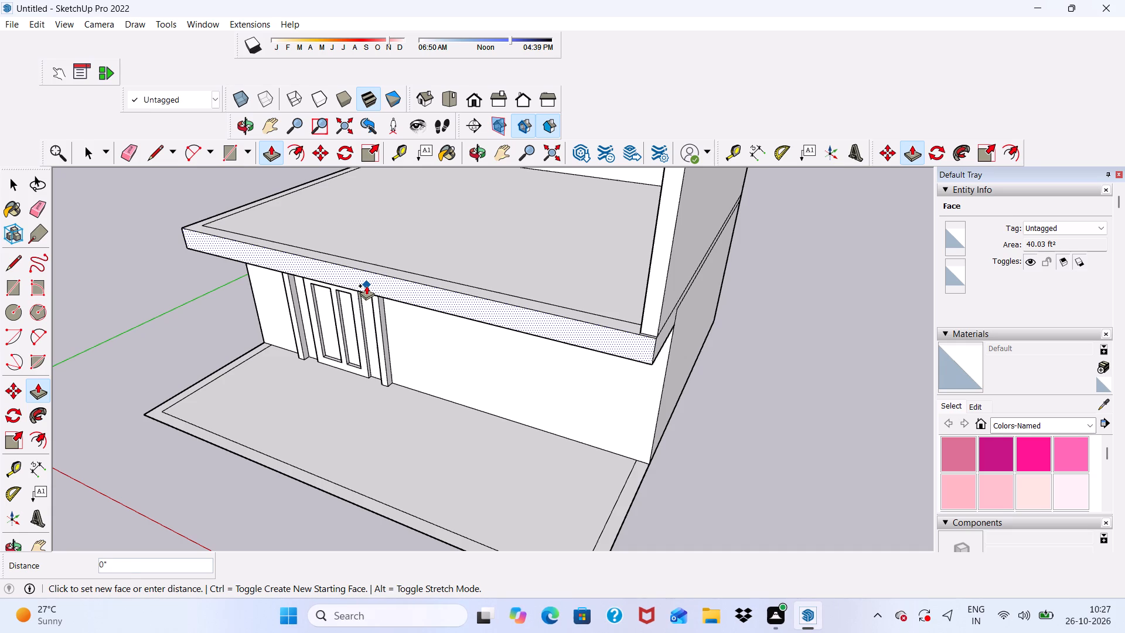
{"action": "scroll", "coordinate": [276, 339], "scroll_direction": "down", "scroll_amount": 7}
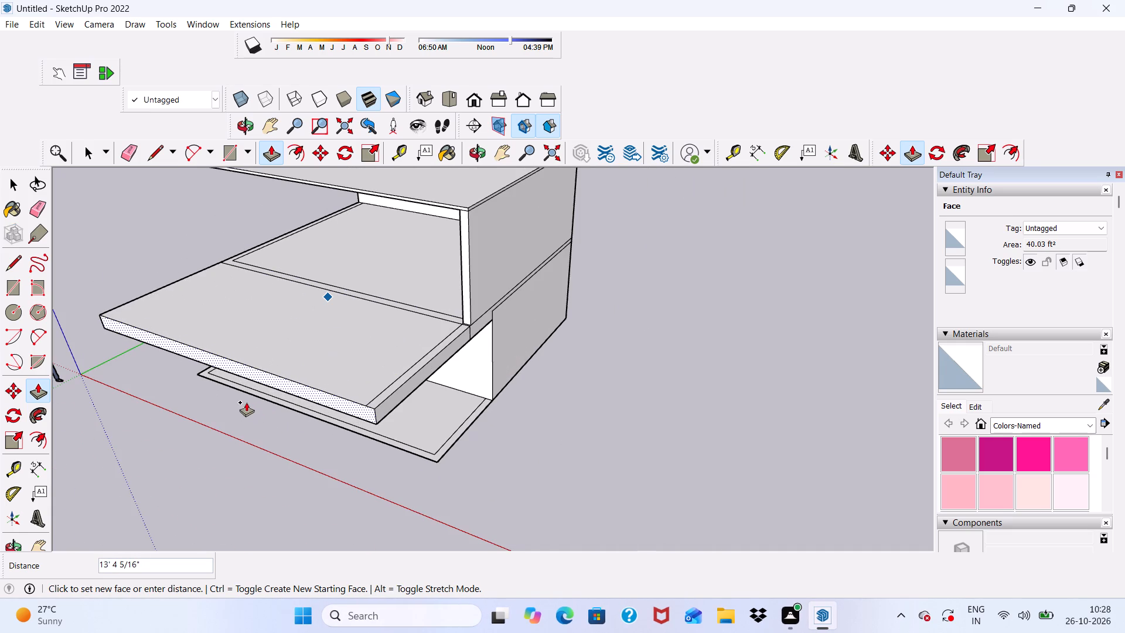
{"action": "left_click", "coordinate": [246, 402]}
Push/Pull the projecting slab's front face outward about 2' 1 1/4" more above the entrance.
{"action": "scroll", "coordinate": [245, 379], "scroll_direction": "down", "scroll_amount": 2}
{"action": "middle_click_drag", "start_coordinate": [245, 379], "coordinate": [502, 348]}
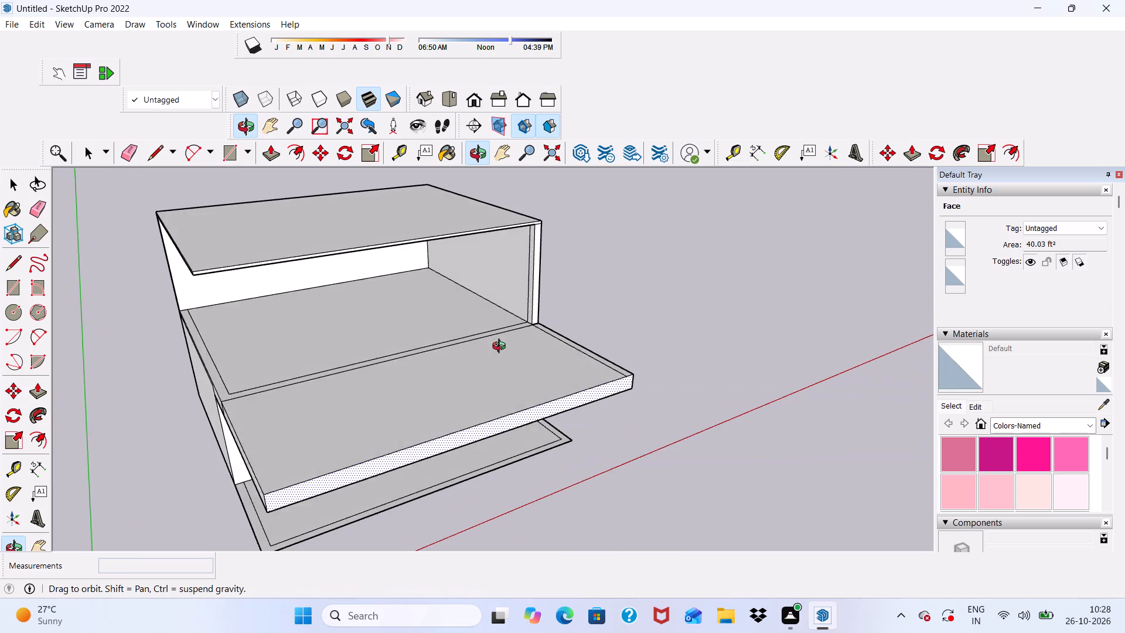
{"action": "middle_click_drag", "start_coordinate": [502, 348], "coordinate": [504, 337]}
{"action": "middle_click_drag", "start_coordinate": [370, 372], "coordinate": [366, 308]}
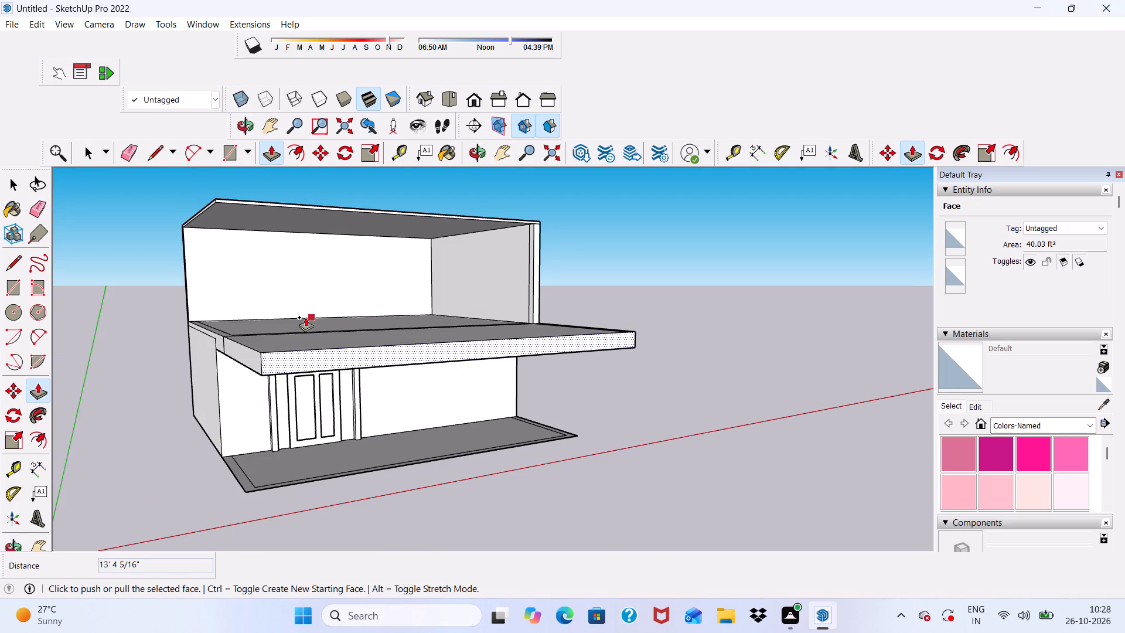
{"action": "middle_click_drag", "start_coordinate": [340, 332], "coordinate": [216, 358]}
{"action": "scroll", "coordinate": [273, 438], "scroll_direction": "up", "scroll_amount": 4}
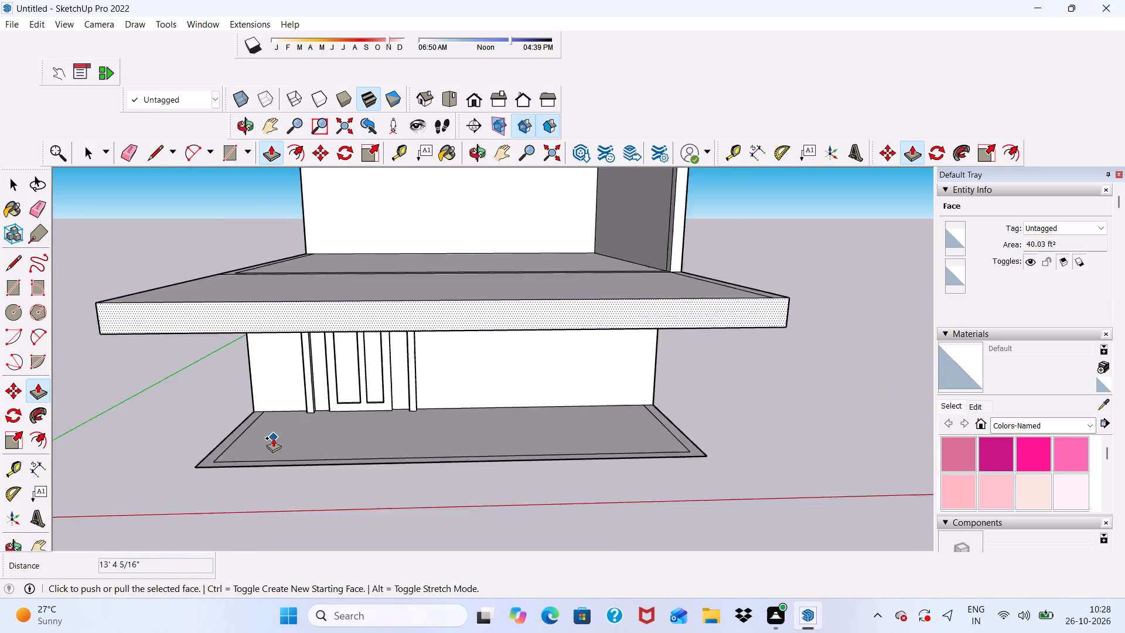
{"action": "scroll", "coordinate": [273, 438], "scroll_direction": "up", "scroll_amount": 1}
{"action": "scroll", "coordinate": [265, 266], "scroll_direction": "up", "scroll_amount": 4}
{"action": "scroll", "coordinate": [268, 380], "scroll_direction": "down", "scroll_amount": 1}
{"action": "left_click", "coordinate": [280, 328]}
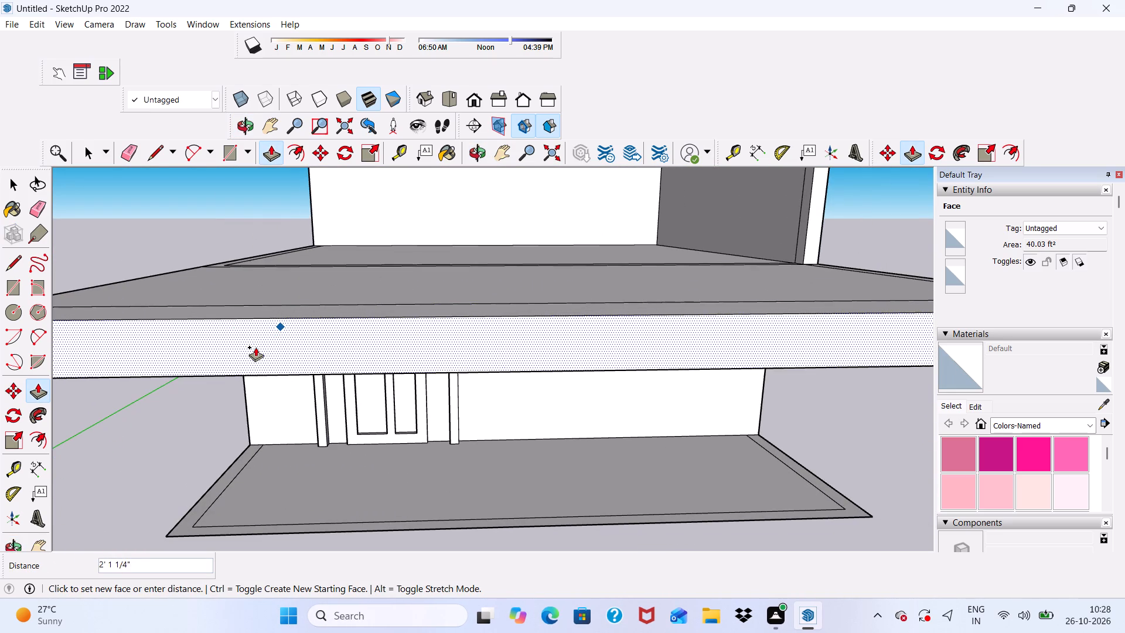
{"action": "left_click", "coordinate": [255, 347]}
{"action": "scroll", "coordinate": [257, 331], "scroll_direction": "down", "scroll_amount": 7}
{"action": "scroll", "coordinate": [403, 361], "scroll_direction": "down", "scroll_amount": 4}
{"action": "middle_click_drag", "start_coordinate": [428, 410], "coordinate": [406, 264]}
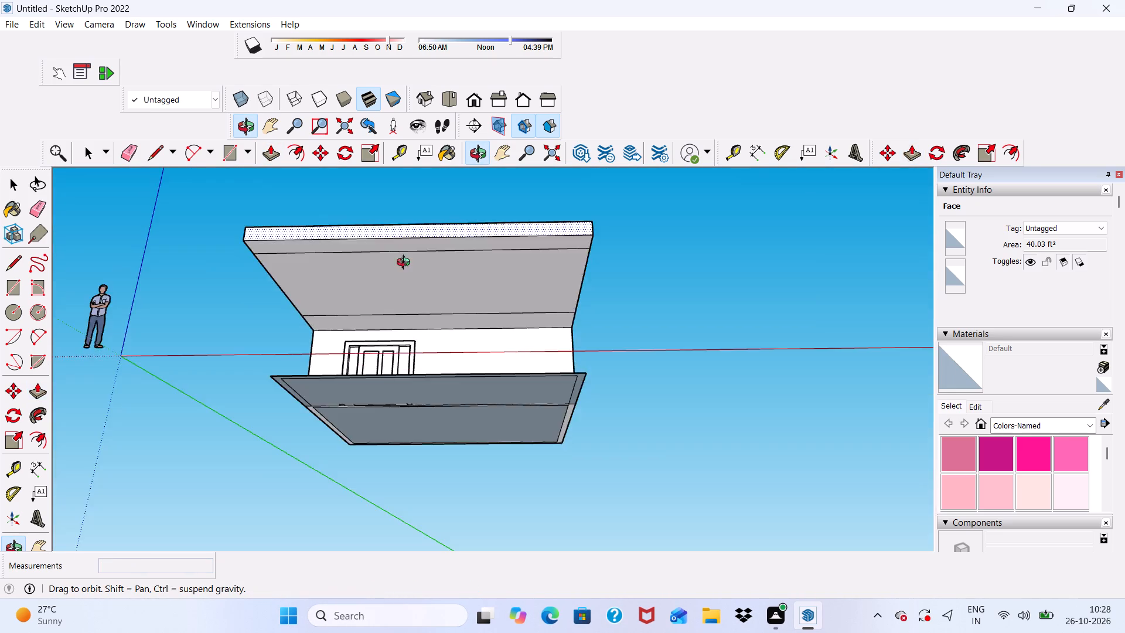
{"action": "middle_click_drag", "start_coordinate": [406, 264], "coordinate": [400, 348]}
Undo the forward extensions of the slab above the door and all of the roof slab.
{"action": "key", "text": "ctrl+z"}
{"action": "key", "text": "ctrl+z"}
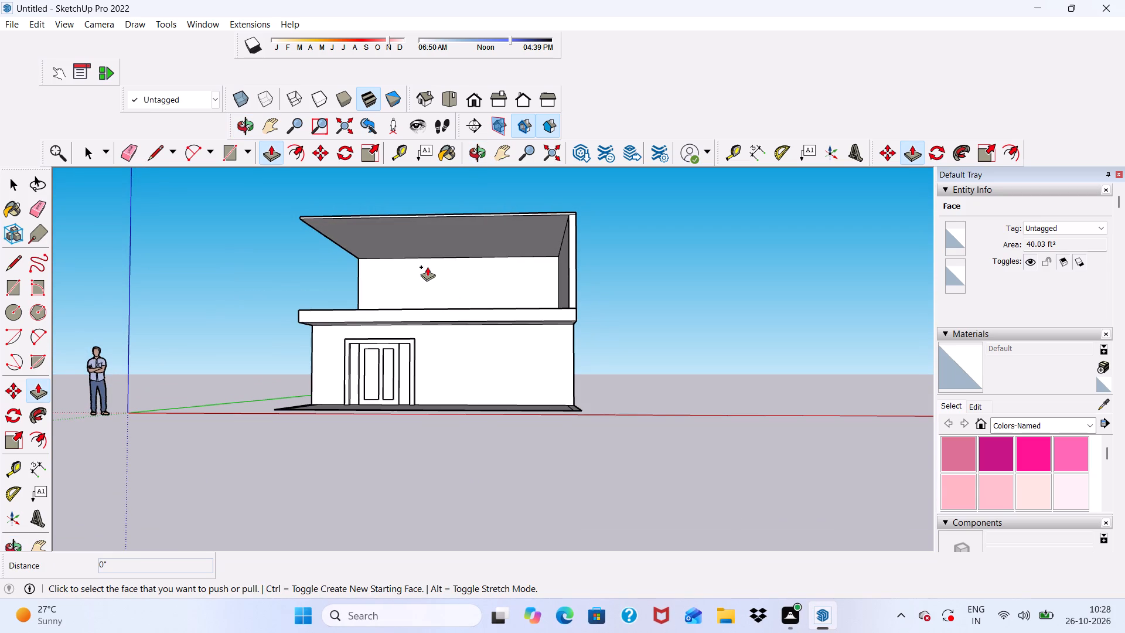
{"action": "key", "text": "ctrl+z"}
{"action": "key", "text": "ctrl+z"}
{"action": "key", "text": "z"}
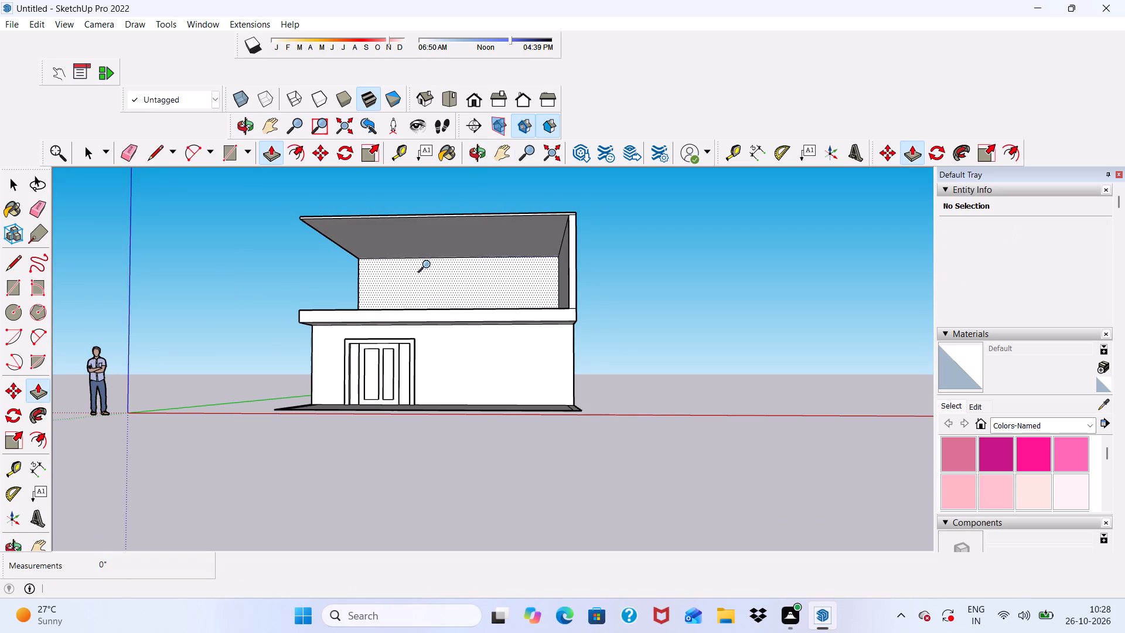
{"action": "key", "text": "ctrl+z"}
{"action": "key", "text": "ctrl+z"}
{"action": "key", "text": "ctrl+z"}
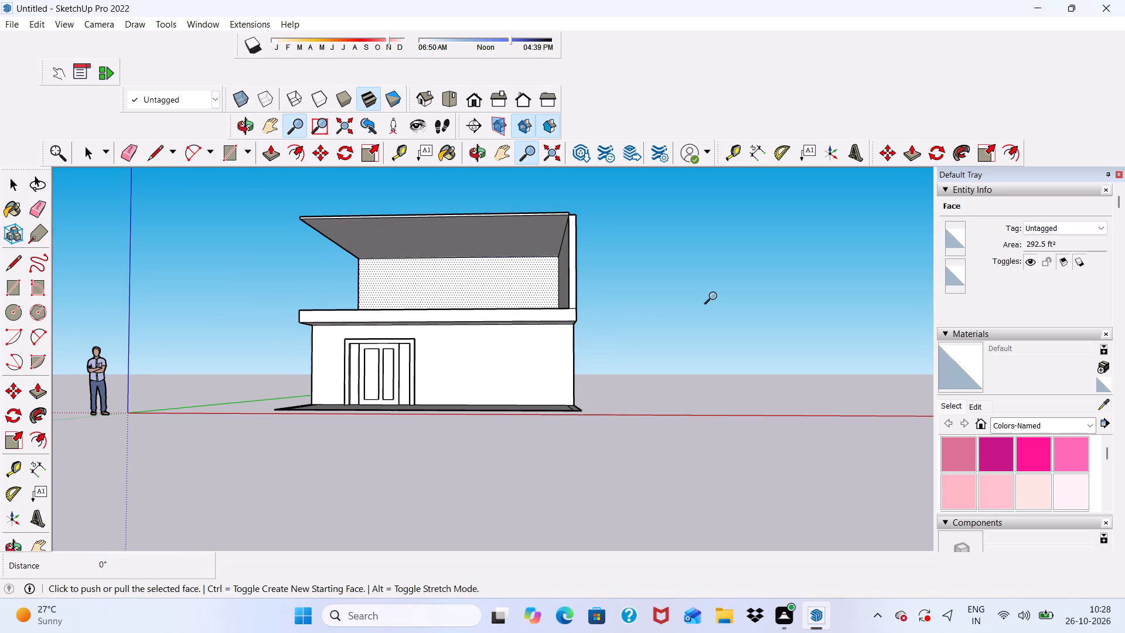
{"action": "key", "text": "ctrl+z"}
{"action": "key", "text": "space"}
{"action": "key", "text": "ctrl+z"}
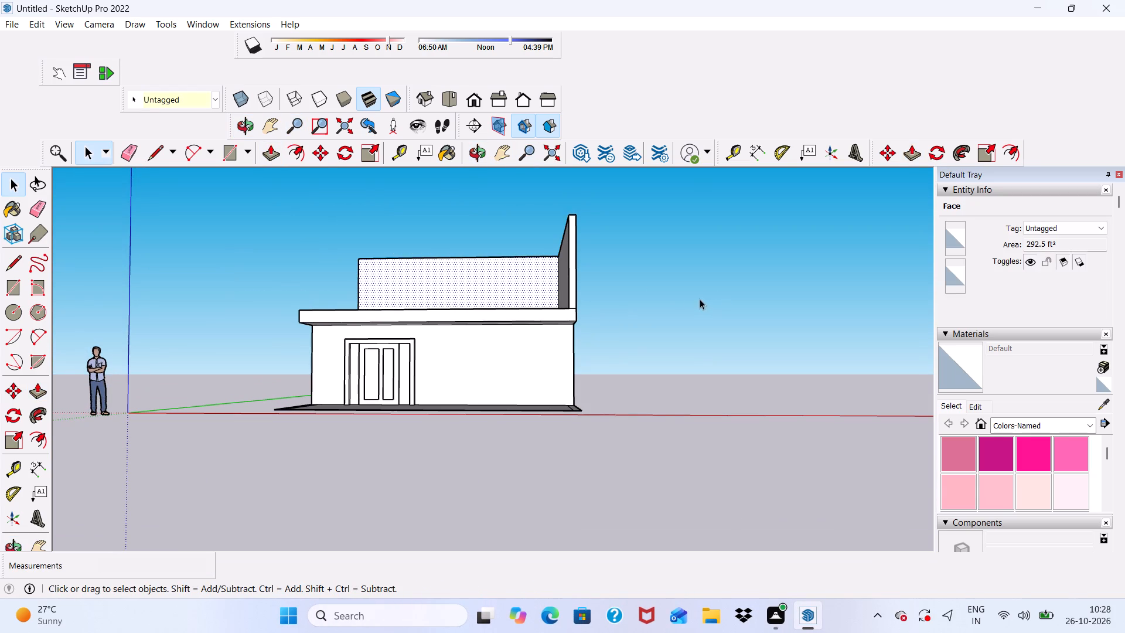
{"action": "key", "text": "space"}
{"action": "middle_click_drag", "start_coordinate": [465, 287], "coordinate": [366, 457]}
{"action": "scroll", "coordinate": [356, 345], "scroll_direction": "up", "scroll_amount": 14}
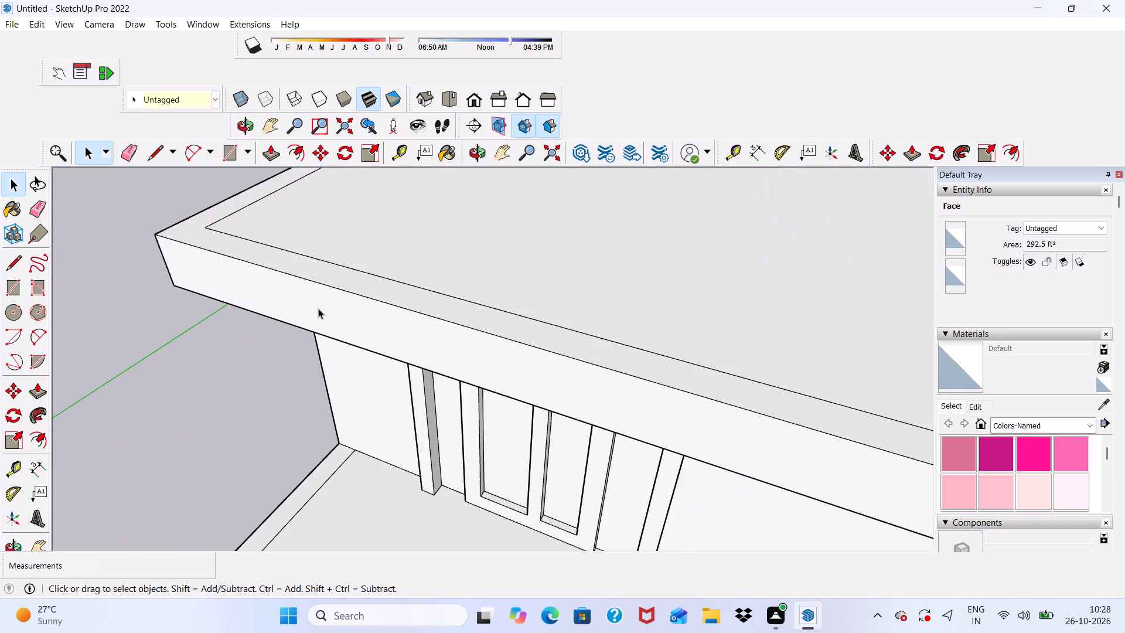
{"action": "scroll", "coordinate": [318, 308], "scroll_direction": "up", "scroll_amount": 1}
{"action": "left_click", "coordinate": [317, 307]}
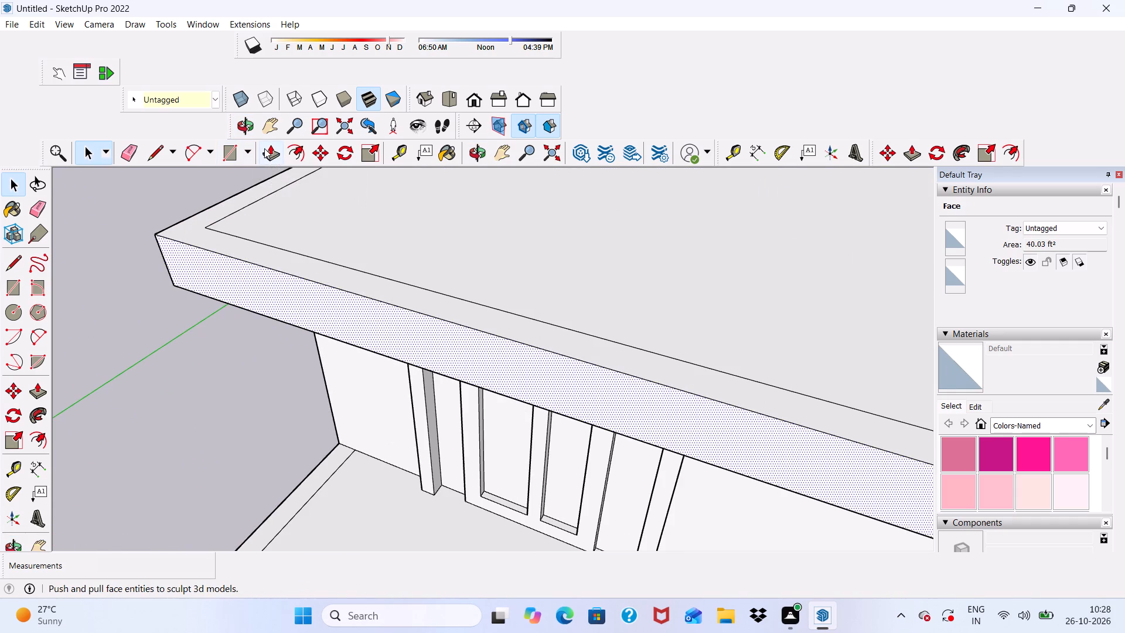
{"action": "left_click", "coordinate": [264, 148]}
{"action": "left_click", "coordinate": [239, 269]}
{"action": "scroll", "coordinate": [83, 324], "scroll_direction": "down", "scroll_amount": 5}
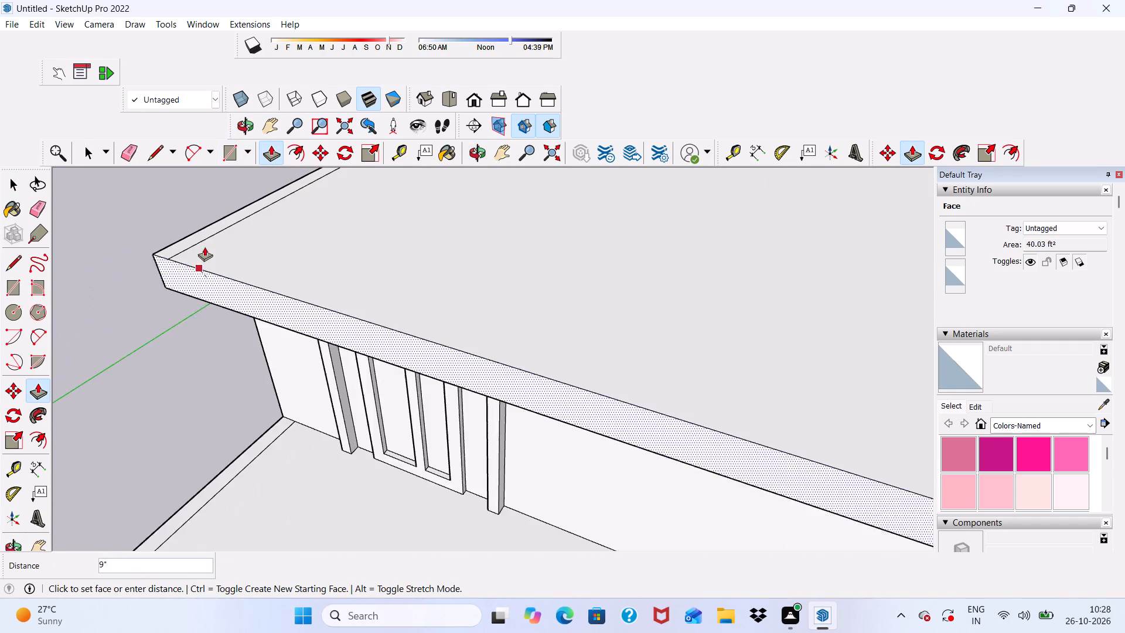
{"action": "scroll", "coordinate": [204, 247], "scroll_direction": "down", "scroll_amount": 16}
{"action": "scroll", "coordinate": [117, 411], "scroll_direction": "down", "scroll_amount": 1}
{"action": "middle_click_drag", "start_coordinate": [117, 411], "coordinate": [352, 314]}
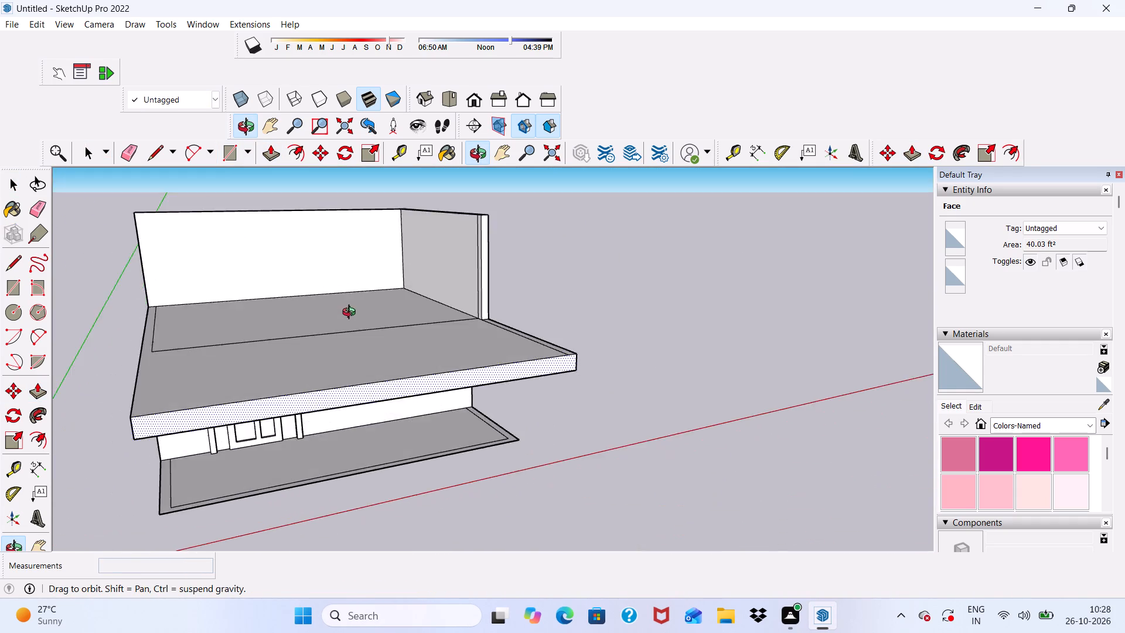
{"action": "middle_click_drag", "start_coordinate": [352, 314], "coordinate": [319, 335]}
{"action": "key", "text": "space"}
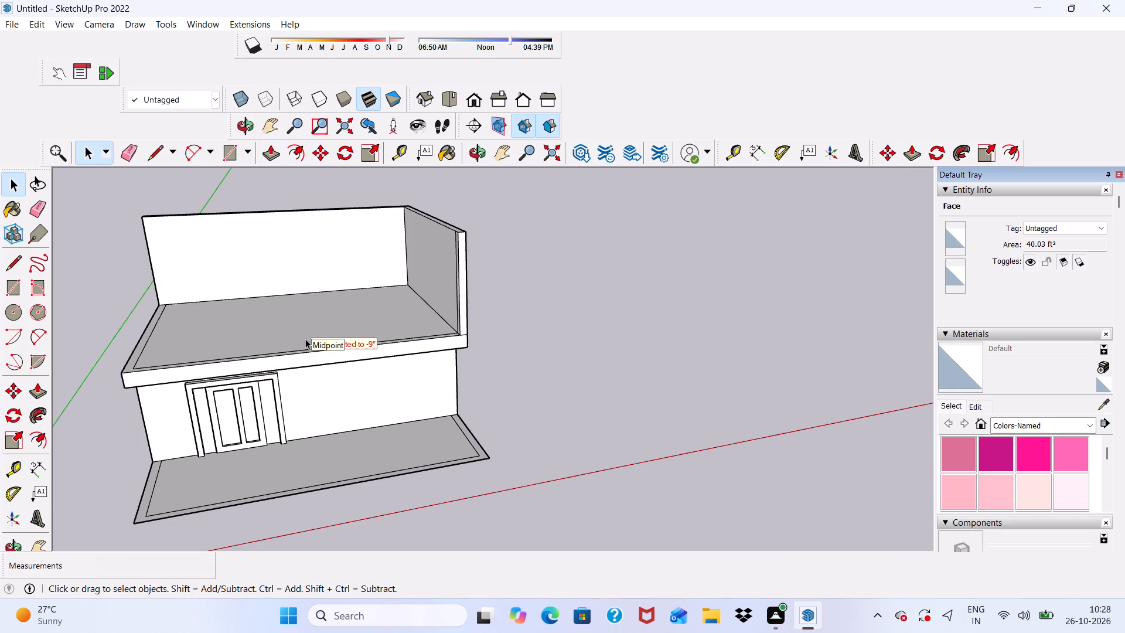
Undo the upper-floor walls back to the single-storey building with the wall outline on its top slab.
{"action": "key", "text": "ctrl+z"}
{"action": "key", "text": "ctrl+z"}
{"action": "key", "text": "ctrl+z"}
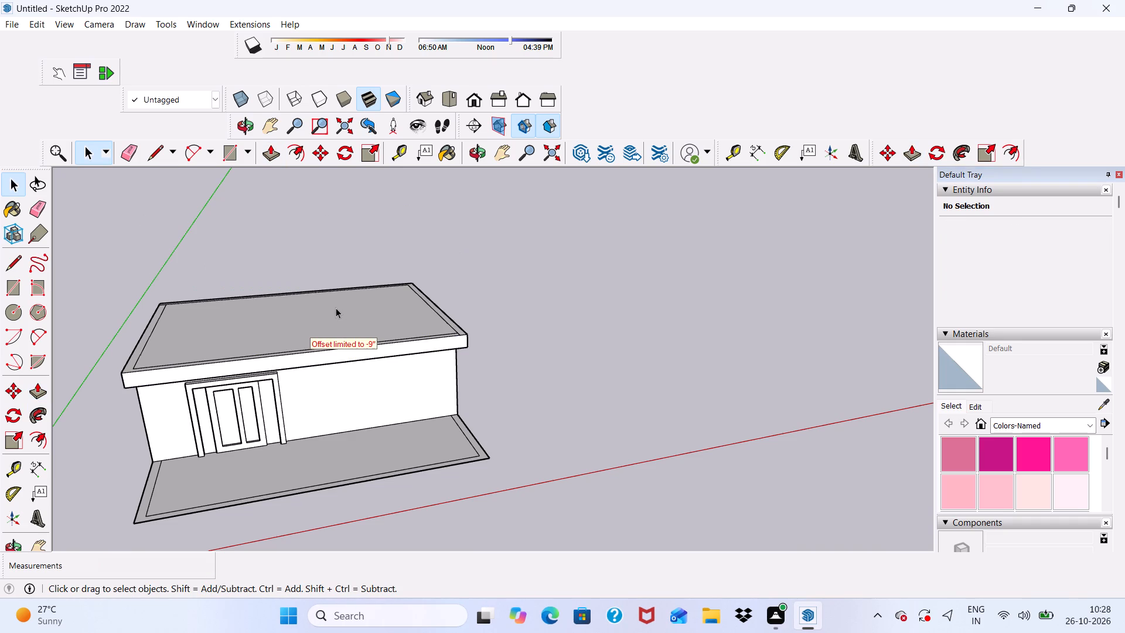
{"action": "key", "text": "space"}
Erase the three inner offset lines on the ground face in front of the door, leaving one plain face.
{"action": "scroll", "coordinate": [555, 290], "scroll_direction": "up", "scroll_amount": 3}
{"action": "scroll", "coordinate": [489, 318], "scroll_direction": "down", "scroll_amount": 4}
{"action": "middle_click_drag", "start_coordinate": [238, 426], "coordinate": [187, 452]}
{"action": "scroll", "coordinate": [206, 322], "scroll_direction": "down", "scroll_amount": 5}
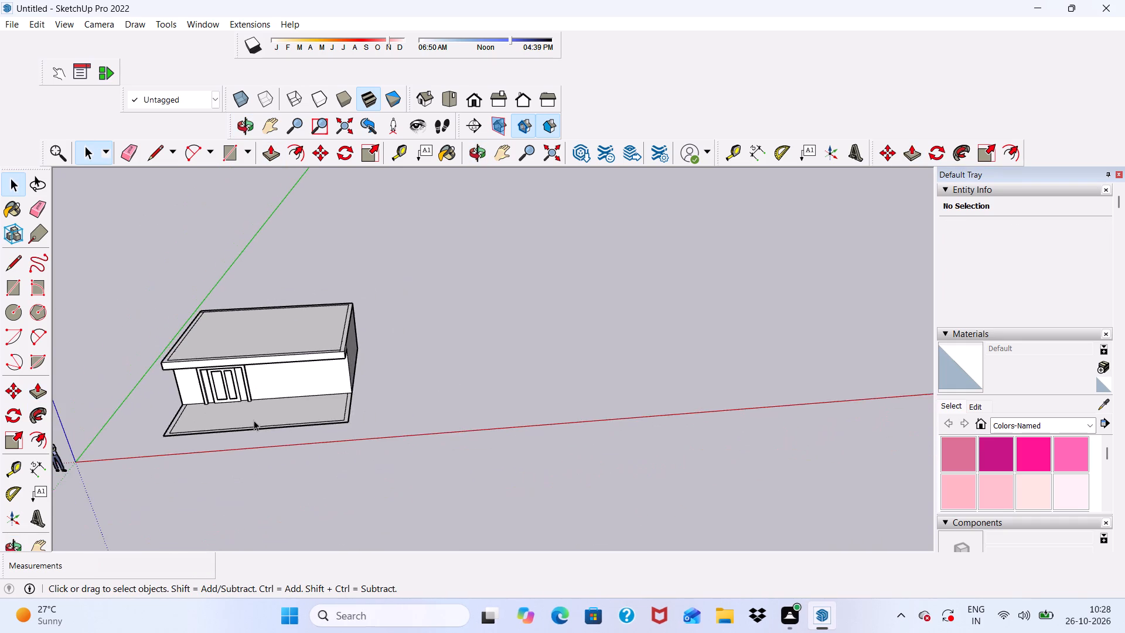
{"action": "middle_click_drag", "start_coordinate": [255, 421], "coordinate": [219, 474]}
{"action": "scroll", "coordinate": [218, 474], "scroll_direction": "up", "scroll_amount": 13}
{"action": "middle_click_drag", "start_coordinate": [287, 243], "coordinate": [305, 315]}
{"action": "scroll", "coordinate": [305, 315], "scroll_direction": "up", "scroll_amount": 3}
{"action": "left_click", "coordinate": [301, 308]}
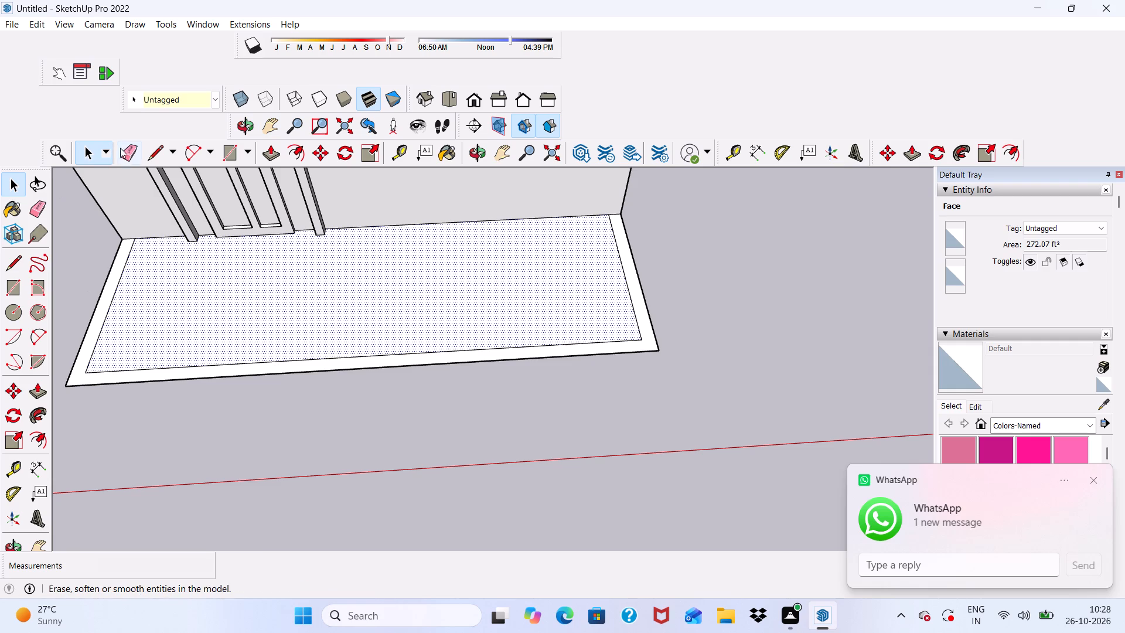
{"action": "left_click", "coordinate": [126, 156]}
{"action": "scroll", "coordinate": [128, 328], "scroll_direction": "up", "scroll_amount": 3}
{"action": "left_click_drag", "start_coordinate": [118, 256], "coordinate": [130, 279]}
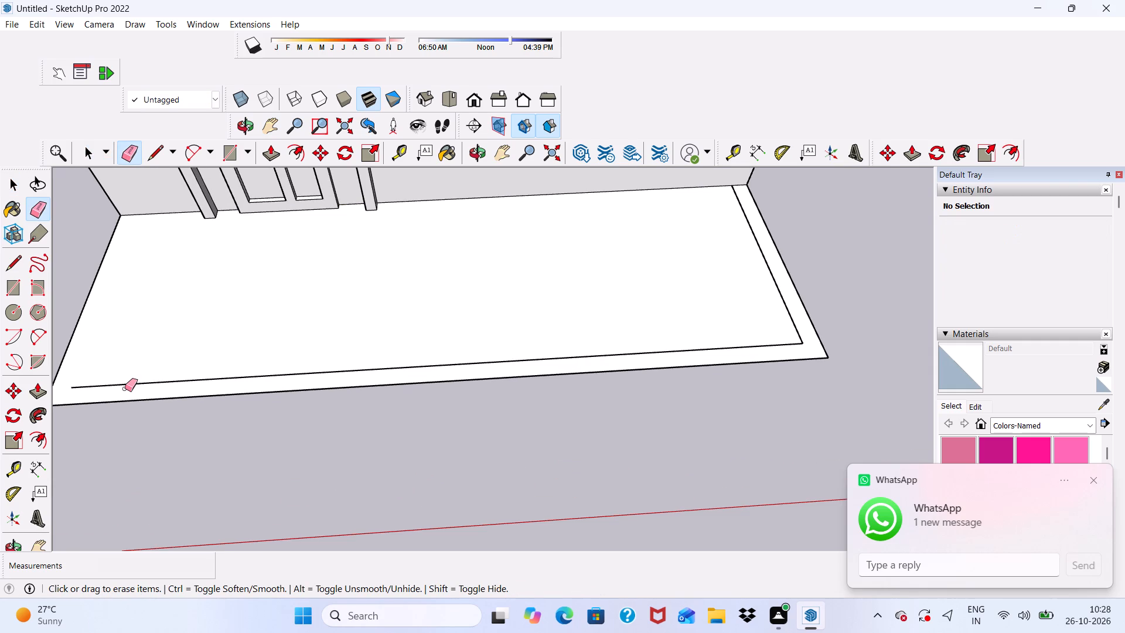
{"action": "left_click_drag", "start_coordinate": [125, 389], "coordinate": [141, 384]}
{"action": "scroll", "coordinate": [704, 275], "scroll_direction": "down", "scroll_amount": 4}
{"action": "scroll", "coordinate": [743, 280], "scroll_direction": "up", "scroll_amount": 6}
{"action": "left_click_drag", "start_coordinate": [764, 266], "coordinate": [766, 276]}
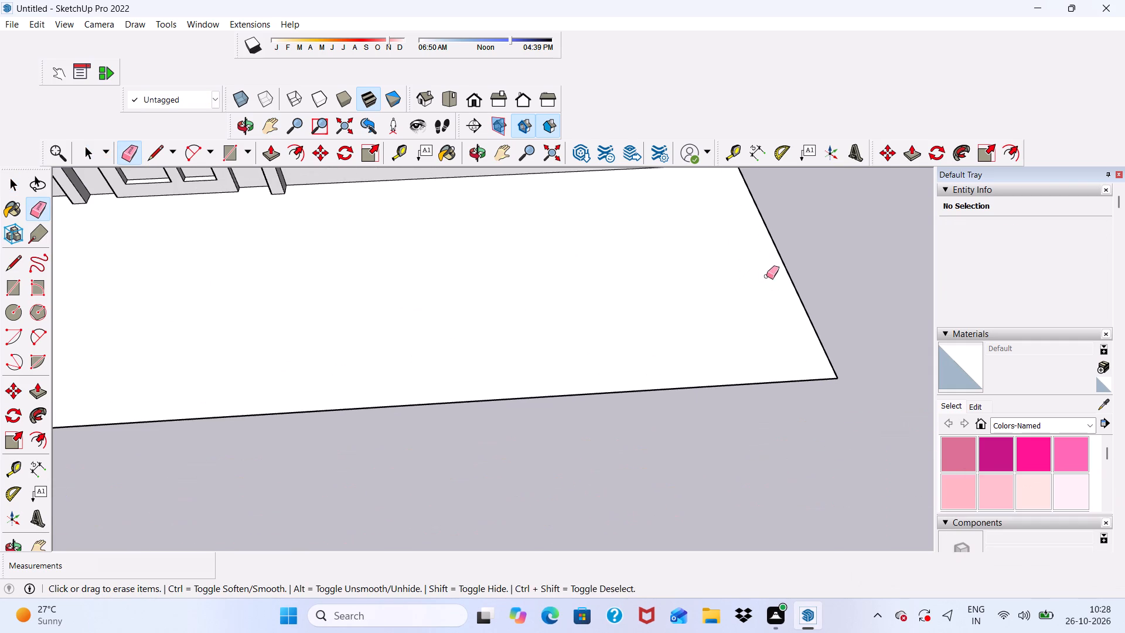
{"action": "key", "text": "space"}
Push/Pull the ground face in front of the door up 3" to form a thin porch slab.
{"action": "left_click", "coordinate": [613, 271]}
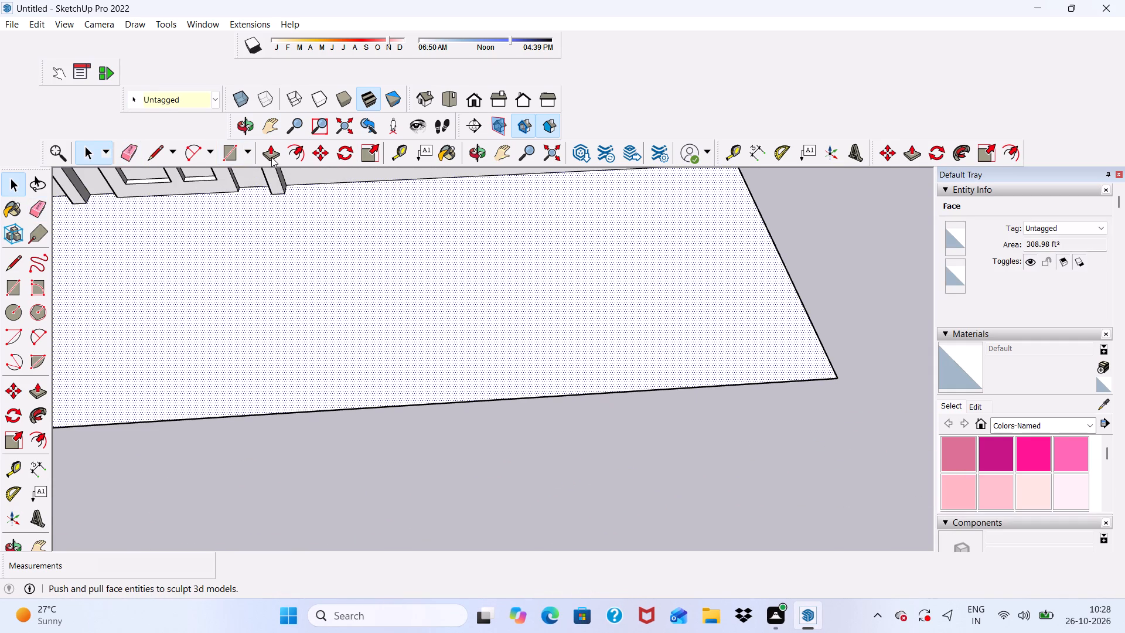
{"action": "left_click", "coordinate": [271, 157]}
{"action": "left_click", "coordinate": [281, 351]}
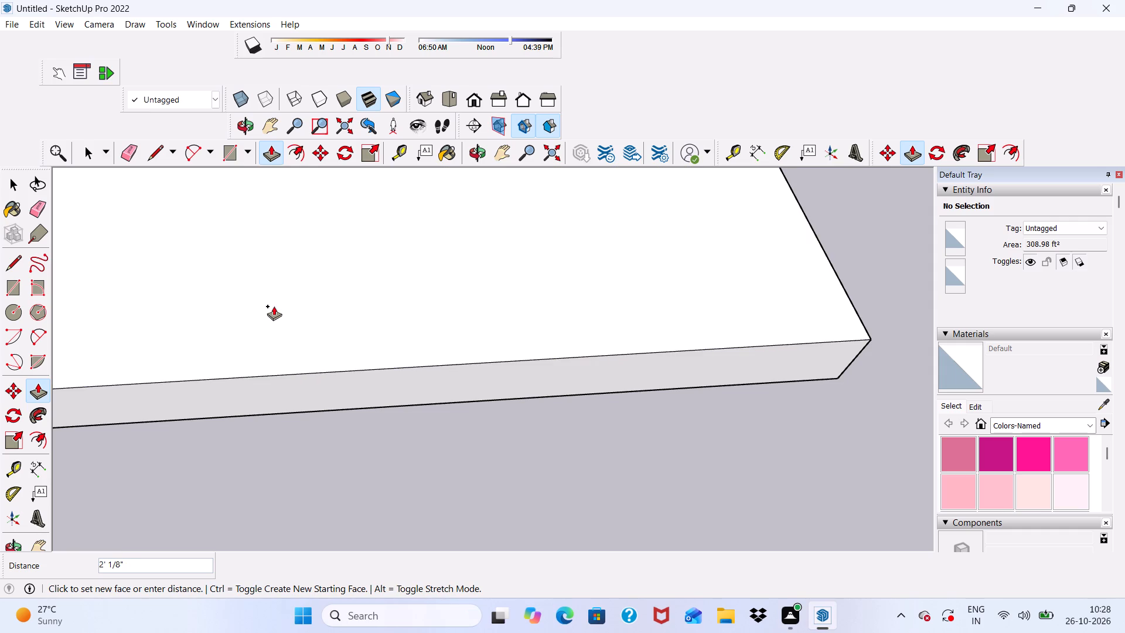
{"action": "key", "text": "3"}
{"action": "key", "text": "shift+quotedbl"}
{"action": "key", "text": "Return"}
{"action": "key", "text": "space"}
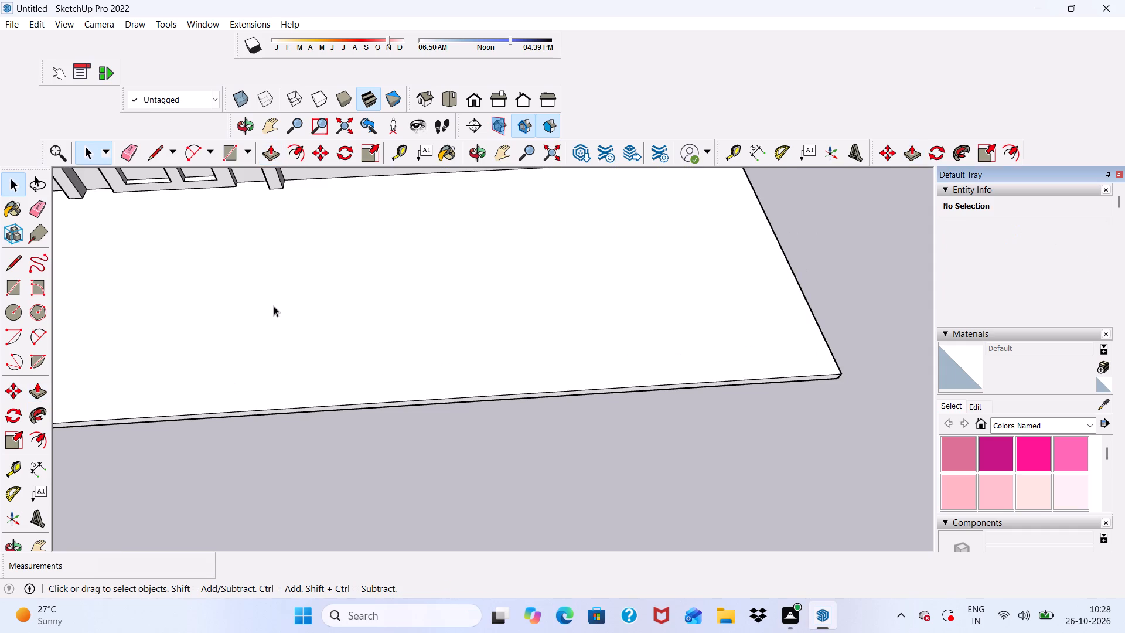
Push/Pull the porch slab's thin front edge face outward toward the red axis to deepen the porch.
{"action": "scroll", "coordinate": [269, 400], "scroll_direction": "down", "scroll_amount": 10}
{"action": "middle_click_drag", "start_coordinate": [513, 447], "coordinate": [439, 268]}
{"action": "scroll", "coordinate": [322, 302], "scroll_direction": "up", "scroll_amount": 4}
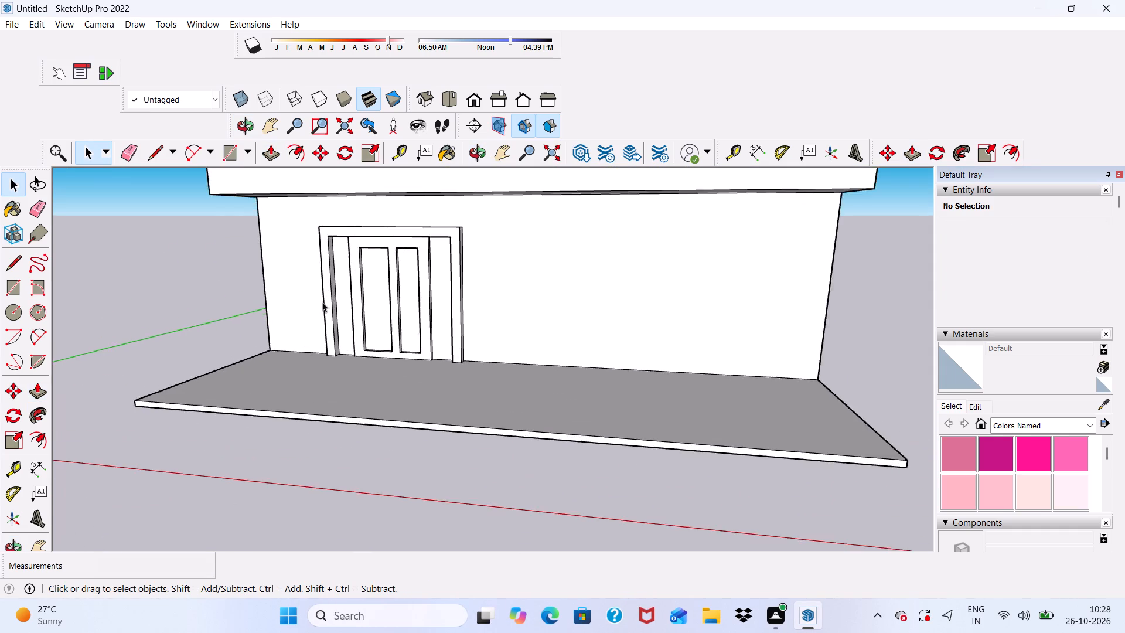
{"action": "scroll", "coordinate": [322, 302], "scroll_direction": "up", "scroll_amount": 8}
{"action": "scroll", "coordinate": [321, 392], "scroll_direction": "down", "scroll_amount": 2}
{"action": "scroll", "coordinate": [281, 389], "scroll_direction": "up", "scroll_amount": 1}
{"action": "scroll", "coordinate": [297, 290], "scroll_direction": "down", "scroll_amount": 5}
{"action": "middle_click_drag", "start_coordinate": [328, 364], "coordinate": [329, 355]}
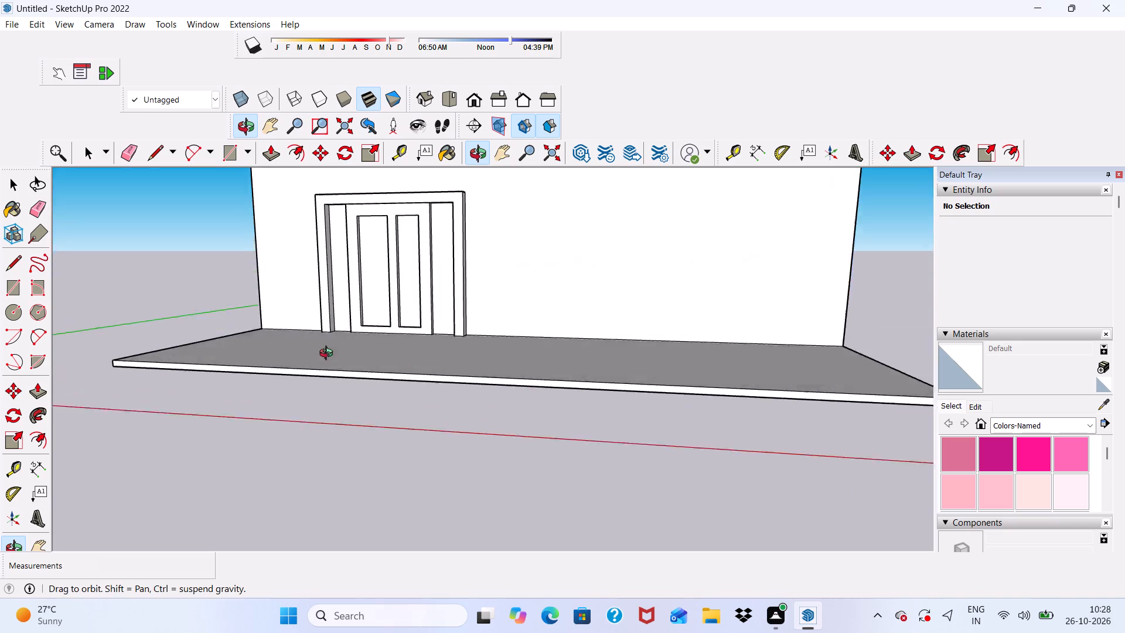
{"action": "middle_click_drag", "start_coordinate": [329, 355], "coordinate": [344, 392]}
{"action": "scroll", "coordinate": [344, 392], "scroll_direction": "up", "scroll_amount": 18}
{"action": "left_click", "coordinate": [254, 470]}
{"action": "scroll", "coordinate": [254, 447], "scroll_direction": "down", "scroll_amount": 5}
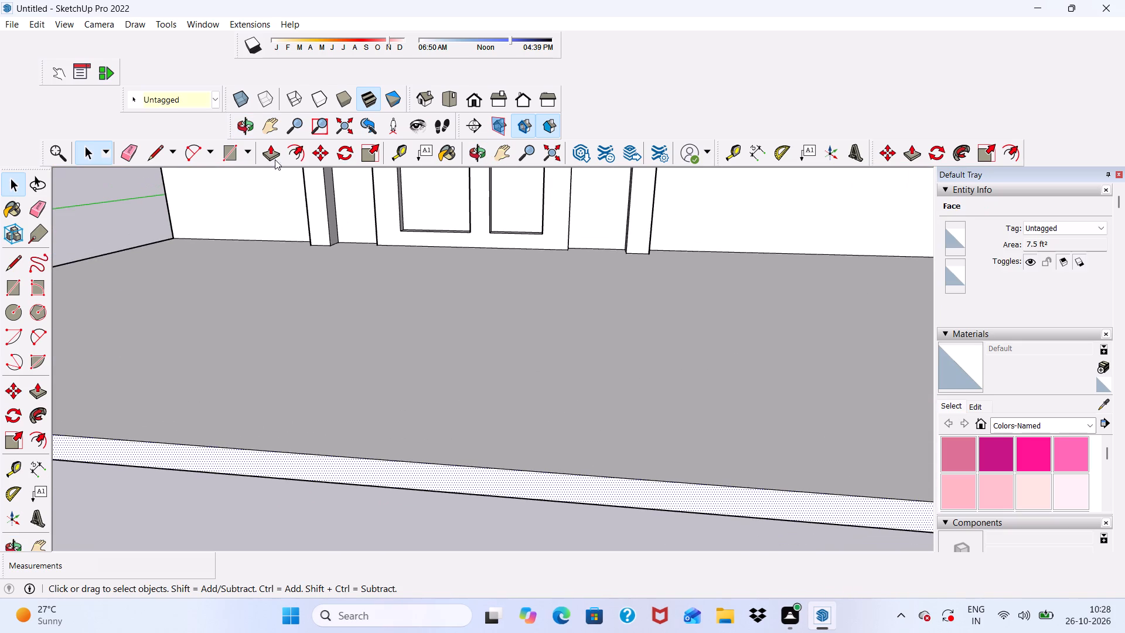
{"action": "left_click", "coordinate": [265, 151]}
{"action": "scroll", "coordinate": [319, 178], "scroll_direction": "down", "scroll_amount": 9}
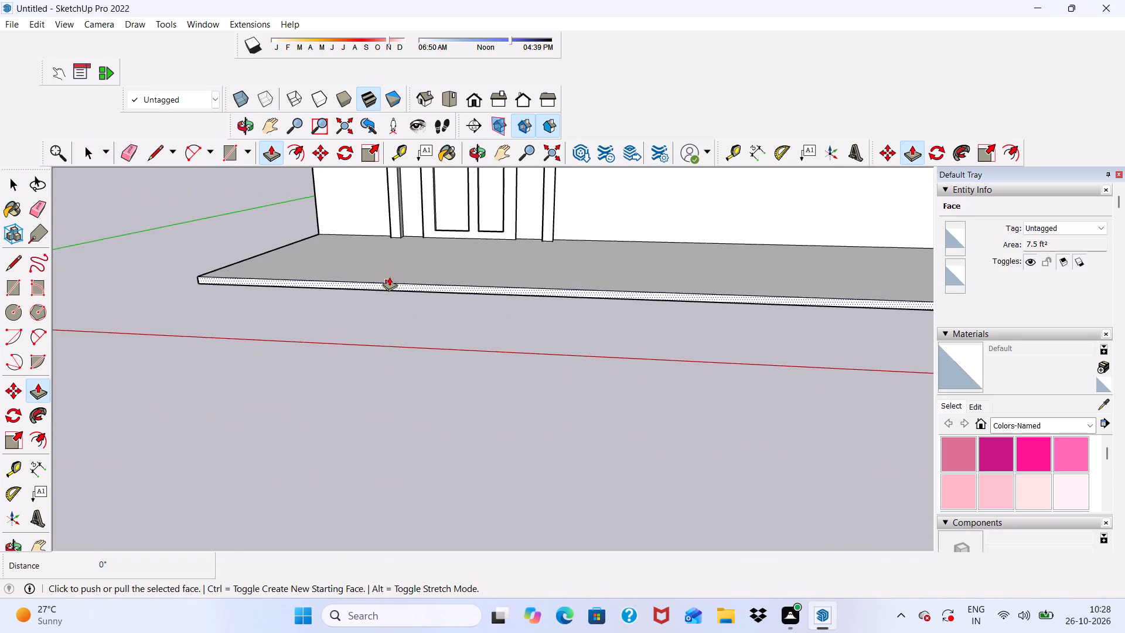
{"action": "scroll", "coordinate": [390, 288], "scroll_direction": "up", "scroll_amount": 11}
{"action": "left_click", "coordinate": [389, 282]}
{"action": "scroll", "coordinate": [327, 379], "scroll_direction": "down", "scroll_amount": 8}
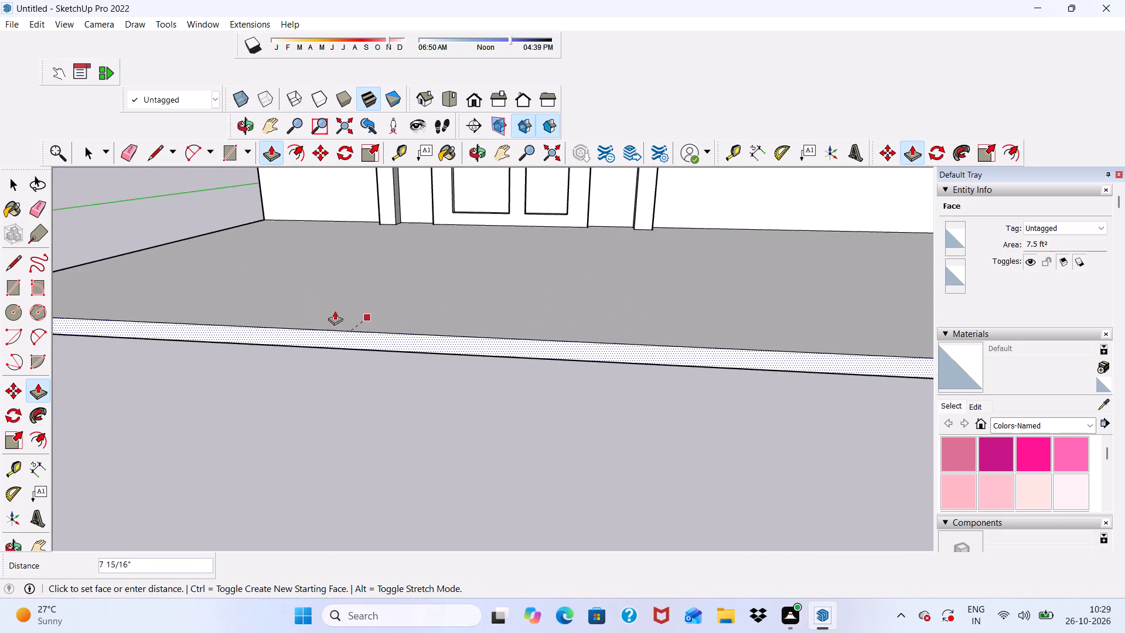
{"action": "scroll", "coordinate": [335, 311], "scroll_direction": "down", "scroll_amount": 4}
{"action": "left_click", "coordinate": [332, 415]}
{"action": "scroll", "coordinate": [271, 340], "scroll_direction": "down", "scroll_amount": 11}
{"action": "scroll", "coordinate": [465, 369], "scroll_direction": "up", "scroll_amount": 1}
{"action": "middle_click_drag", "start_coordinate": [465, 369], "coordinate": [473, 391]}
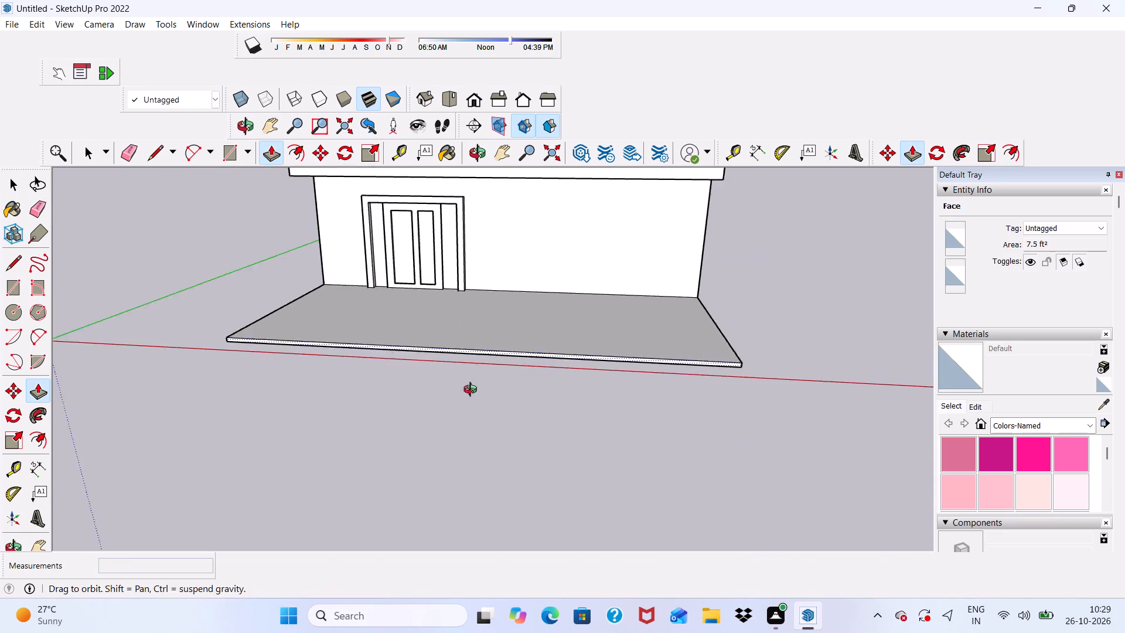
{"action": "middle_click_drag", "start_coordinate": [473, 391], "coordinate": [479, 461]}
{"action": "key", "text": "space"}
Select all the connected building geometry and move it by the porch slab's front corner, back from the red axis.
{"action": "scroll", "coordinate": [397, 246], "scroll_direction": "up", "scroll_amount": 2}
{"action": "scroll", "coordinate": [396, 264], "scroll_direction": "down", "scroll_amount": 6}
{"action": "double_click", "coordinate": [445, 308]}
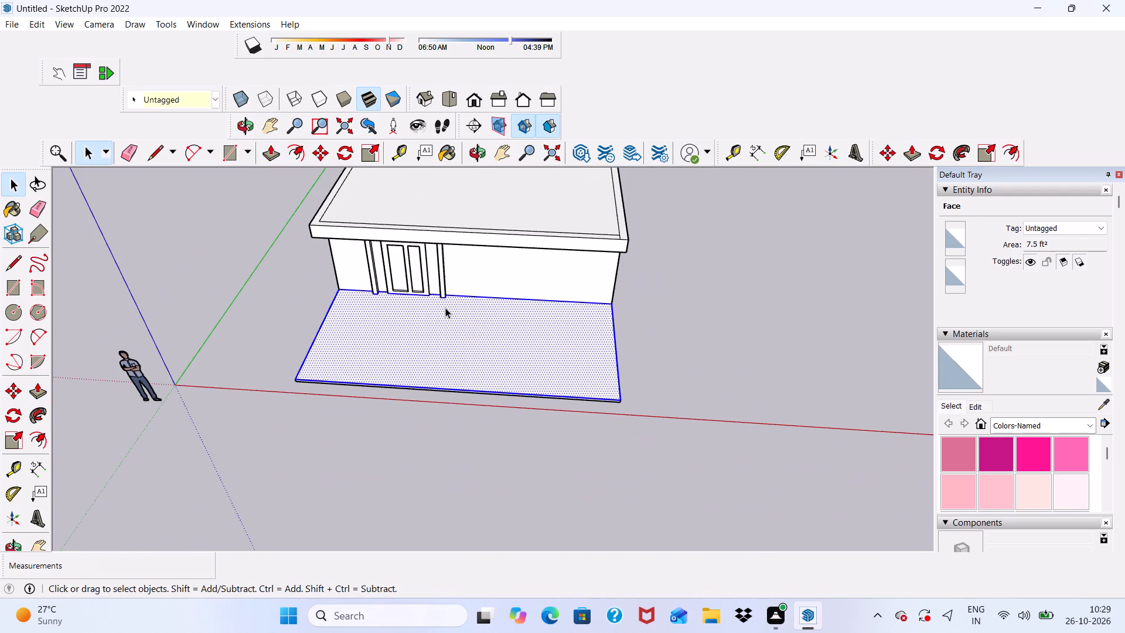
{"action": "triple_click", "coordinate": [468, 267]}
{"action": "left_click", "coordinate": [469, 267]}
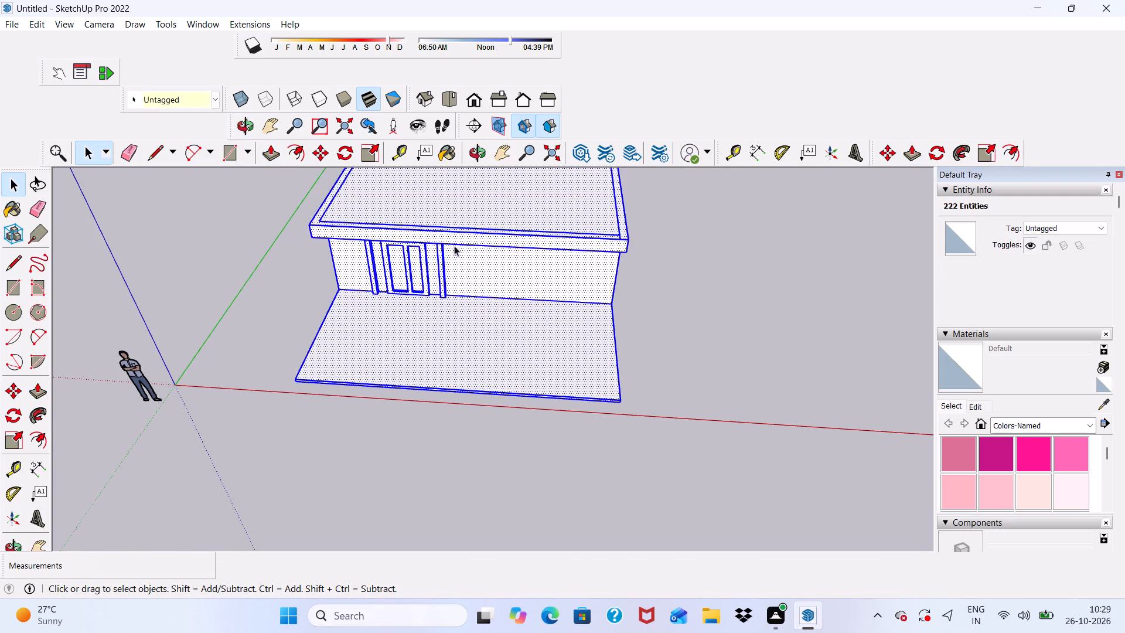
{"action": "left_click", "coordinate": [324, 155]}
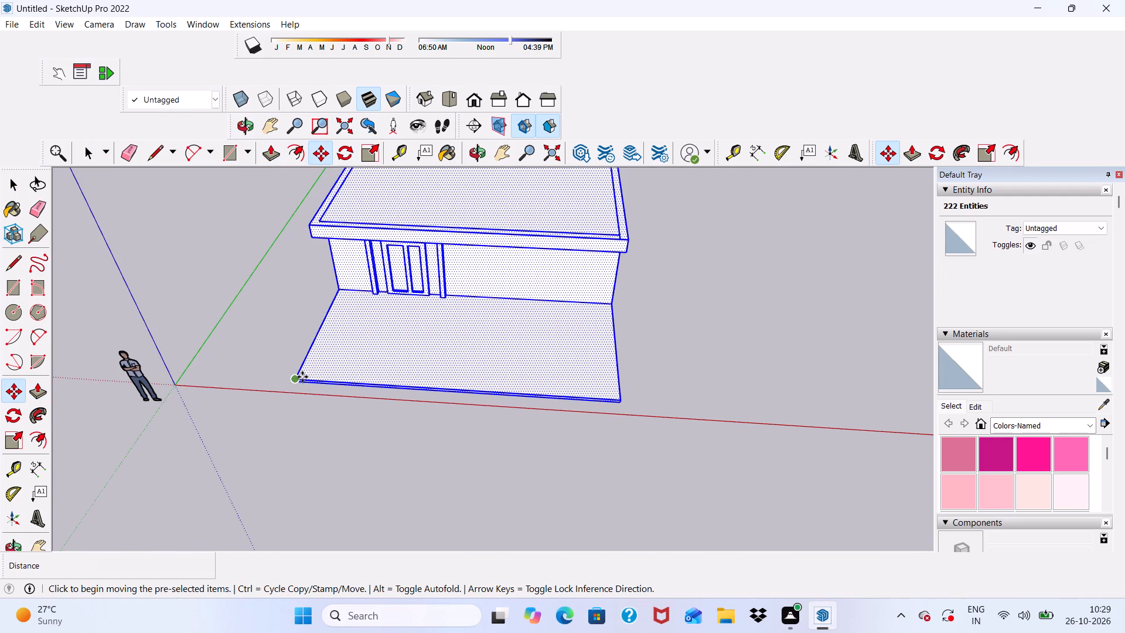
{"action": "left_click", "coordinate": [302, 377]}
{"action": "left_click", "coordinate": [392, 267]}
{"action": "scroll", "coordinate": [341, 336], "scroll_direction": "down", "scroll_amount": 5}
{"action": "key", "text": "space"}
Deselect the building and examine its front wall, door and porch slab edge from the front.
{"action": "scroll", "coordinate": [440, 222], "scroll_direction": "up", "scroll_amount": 5}
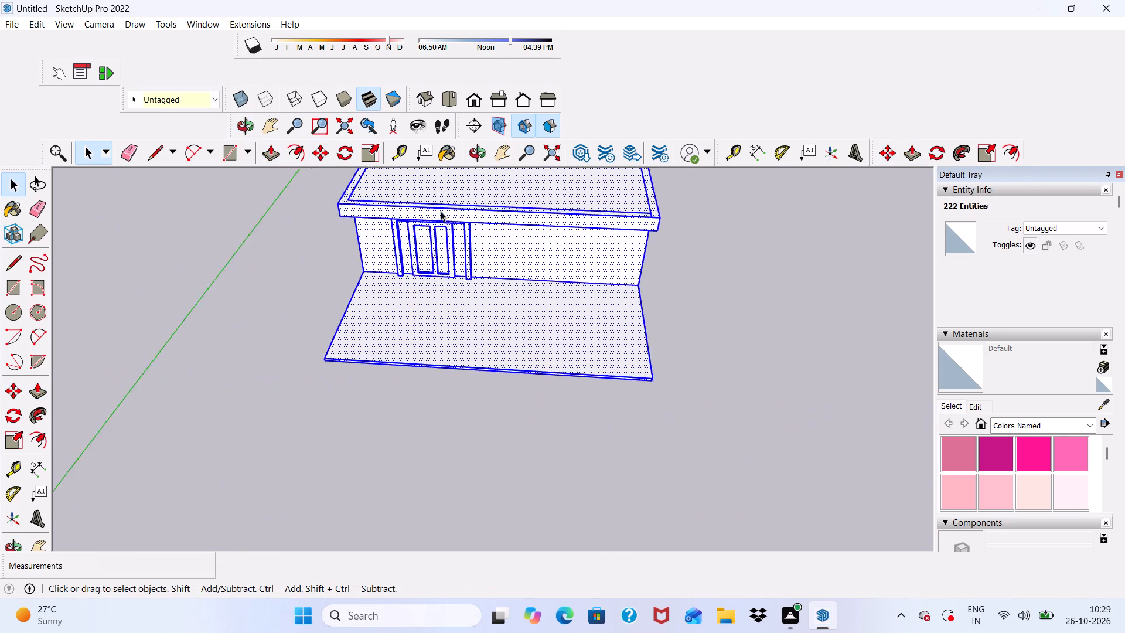
{"action": "scroll", "coordinate": [441, 211], "scroll_direction": "up", "scroll_amount": 7}
{"action": "scroll", "coordinate": [451, 179], "scroll_direction": "down", "scroll_amount": 5}
{"action": "middle_click_drag", "start_coordinate": [462, 226], "coordinate": [477, 115]}
{"action": "scroll", "coordinate": [477, 115], "scroll_direction": "up", "scroll_amount": 11}
{"action": "left_click", "coordinate": [881, 318]}
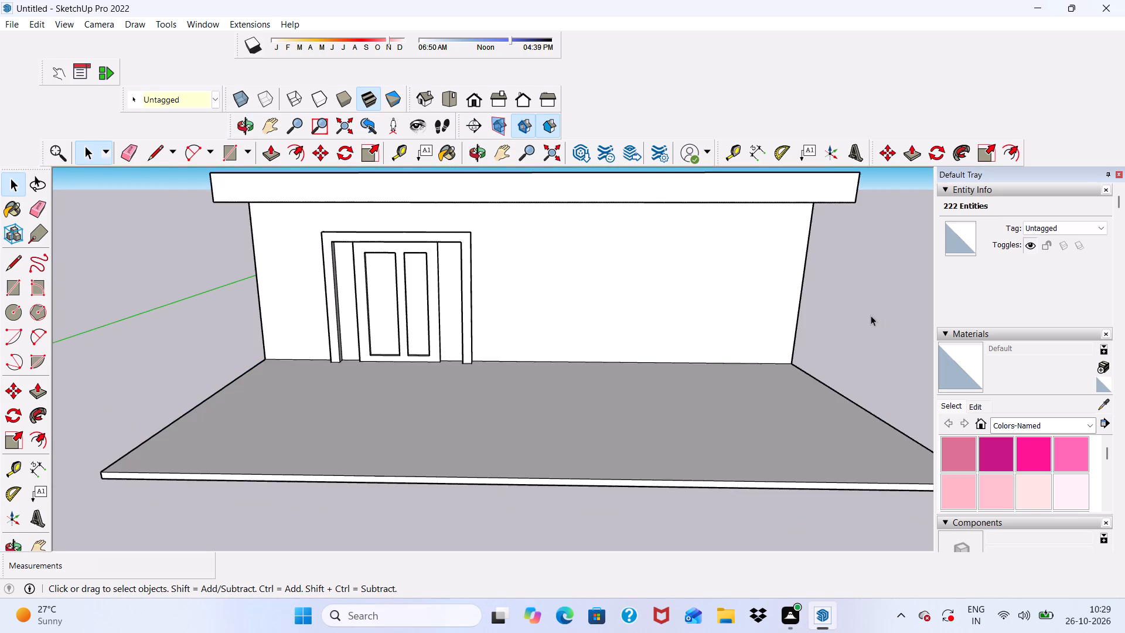
{"action": "scroll", "coordinate": [471, 307], "scroll_direction": "down", "scroll_amount": 6}
{"action": "scroll", "coordinate": [316, 471], "scroll_direction": "up", "scroll_amount": 16}
{"action": "scroll", "coordinate": [282, 426], "scroll_direction": "down", "scroll_amount": 4}
{"action": "scroll", "coordinate": [270, 484], "scroll_direction": "up", "scroll_amount": 1}
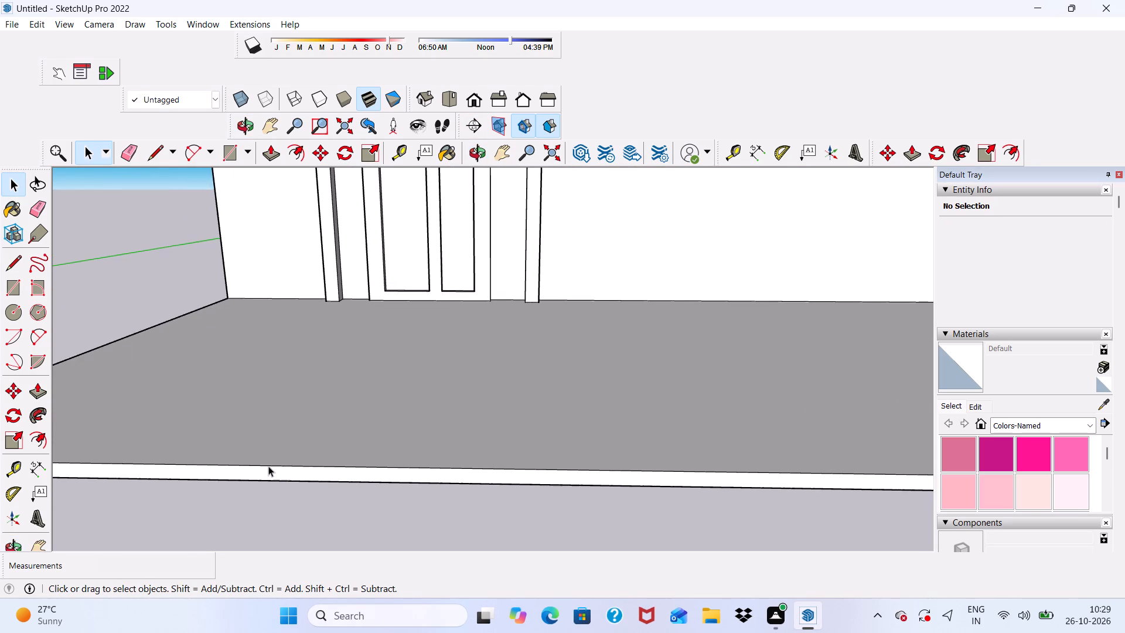
{"action": "scroll", "coordinate": [254, 452], "scroll_direction": "down", "scroll_amount": 7}
{"action": "middle_click_drag", "start_coordinate": [305, 481], "coordinate": [307, 484]}
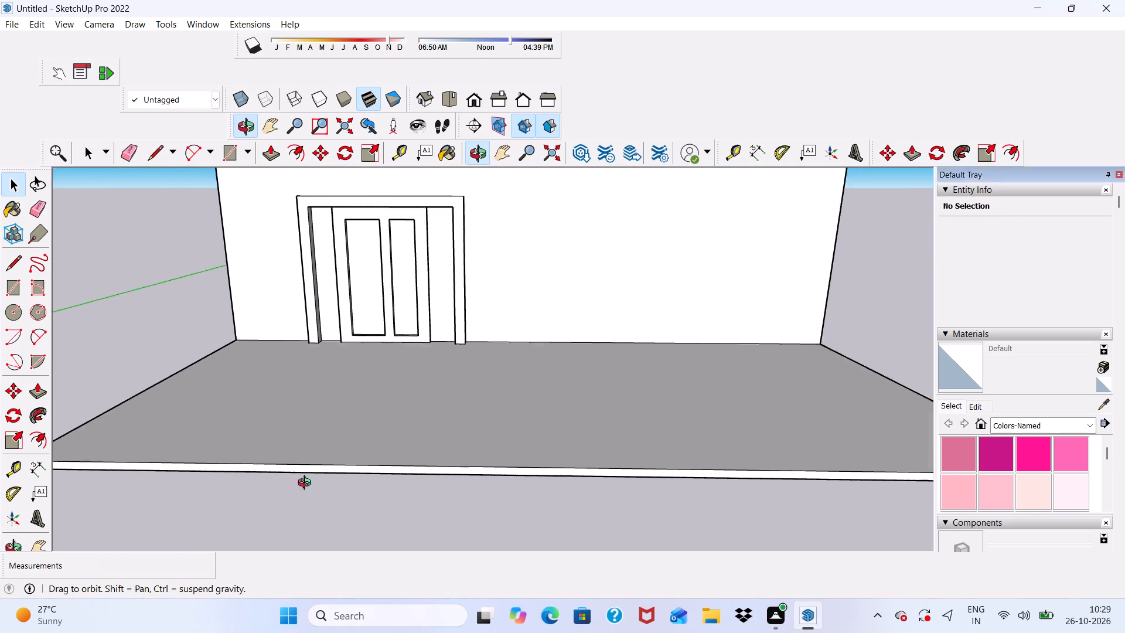
Push/Pull the porch slab's thin front edge face outward about 11' 3 5/8" toward the red axis.
{"action": "middle_click_drag", "start_coordinate": [307, 484], "coordinate": [319, 455]}
{"action": "left_click", "coordinate": [476, 96]}
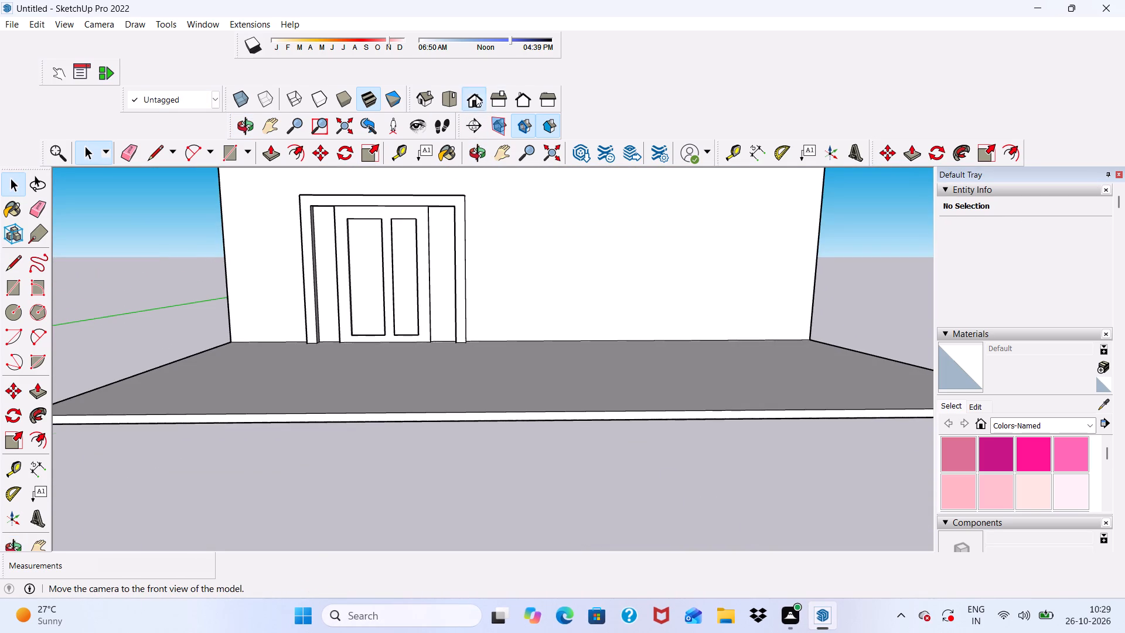
{"action": "scroll", "coordinate": [375, 286], "scroll_direction": "down", "scroll_amount": 5}
{"action": "middle_click_drag", "start_coordinate": [386, 335], "coordinate": [399, 382]}
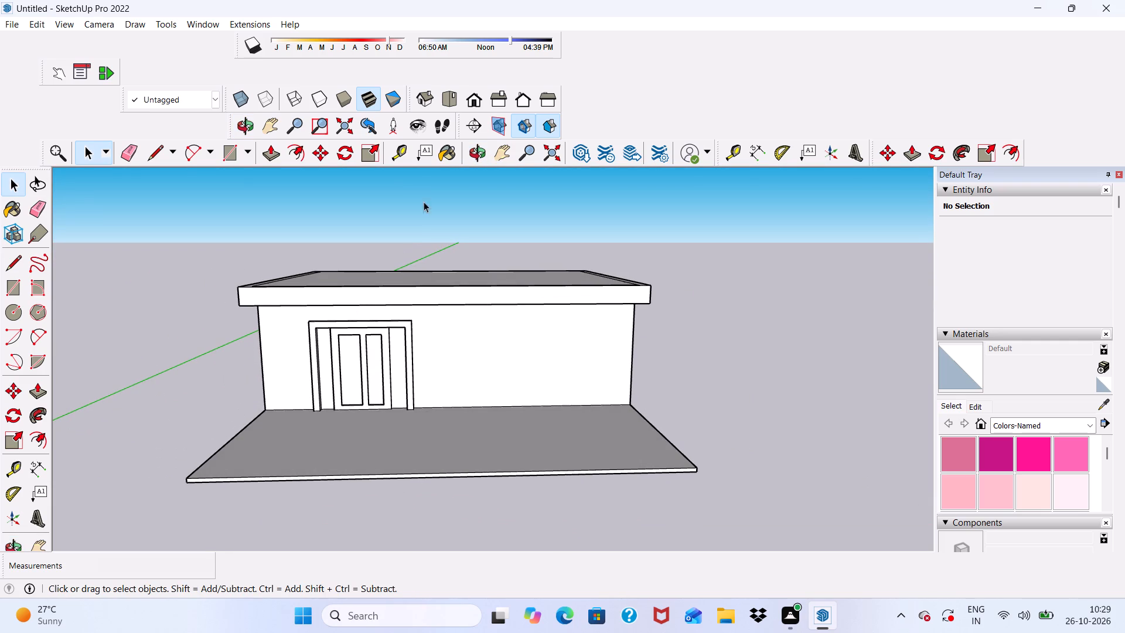
{"action": "left_click", "coordinate": [266, 151]}
{"action": "scroll", "coordinate": [313, 443], "scroll_direction": "up", "scroll_amount": 2}
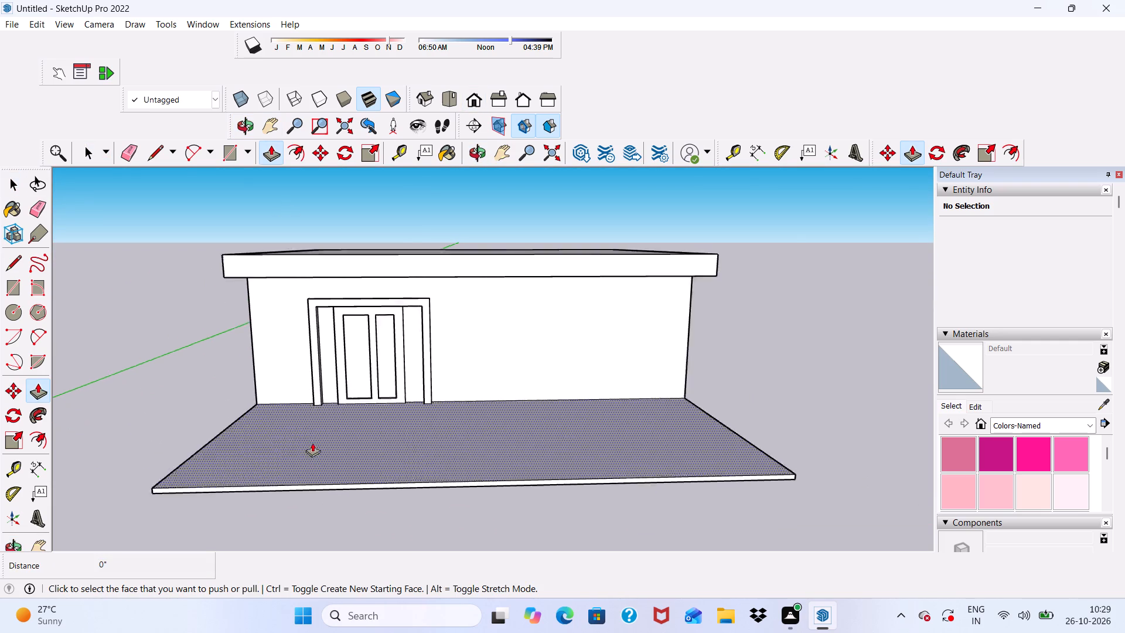
{"action": "scroll", "coordinate": [312, 443], "scroll_direction": "up", "scroll_amount": 3}
{"action": "scroll", "coordinate": [264, 527], "scroll_direction": "up", "scroll_amount": 4}
{"action": "scroll", "coordinate": [261, 443], "scroll_direction": "down", "scroll_amount": 7}
{"action": "scroll", "coordinate": [262, 445], "scroll_direction": "up", "scroll_amount": 16}
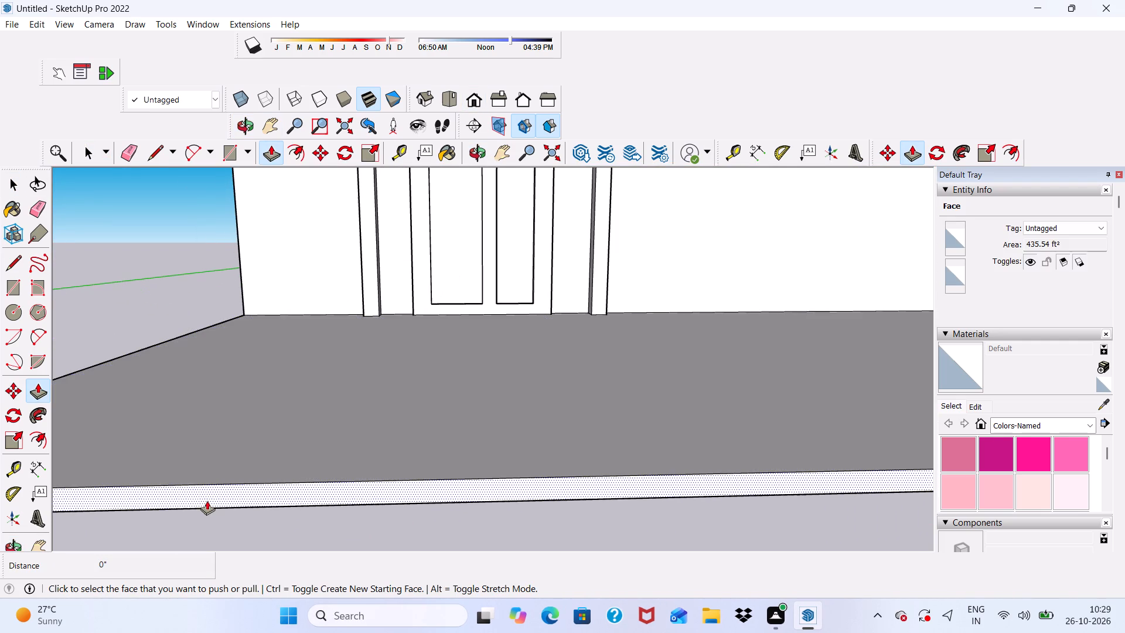
{"action": "left_click", "coordinate": [207, 487]}
{"action": "scroll", "coordinate": [207, 494], "scroll_direction": "down", "scroll_amount": 17}
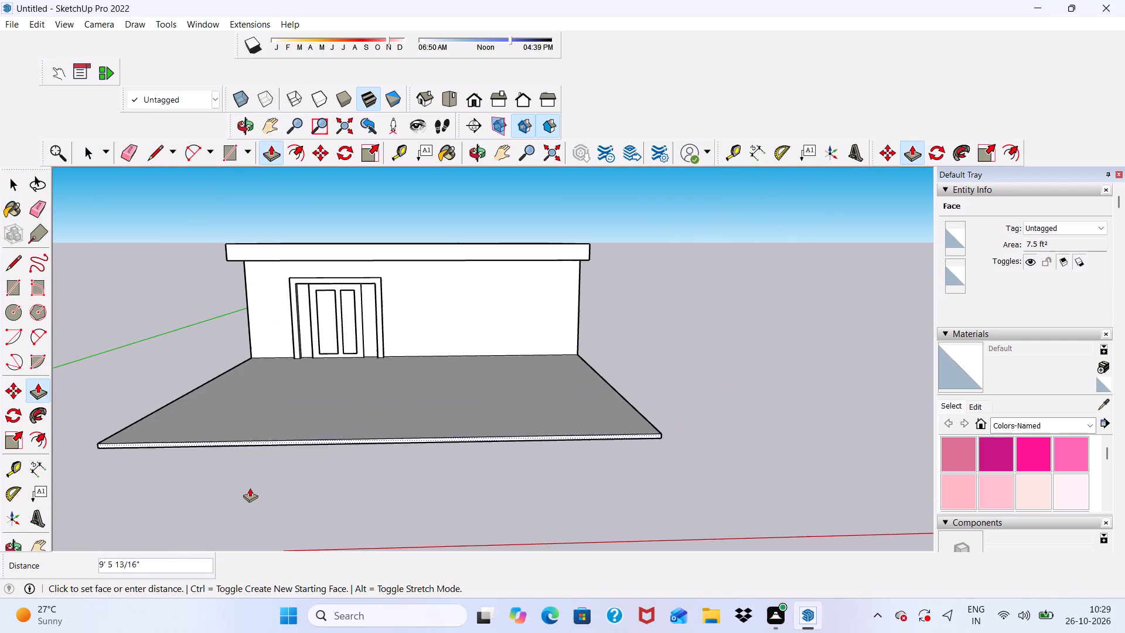
{"action": "left_click", "coordinate": [284, 517]}
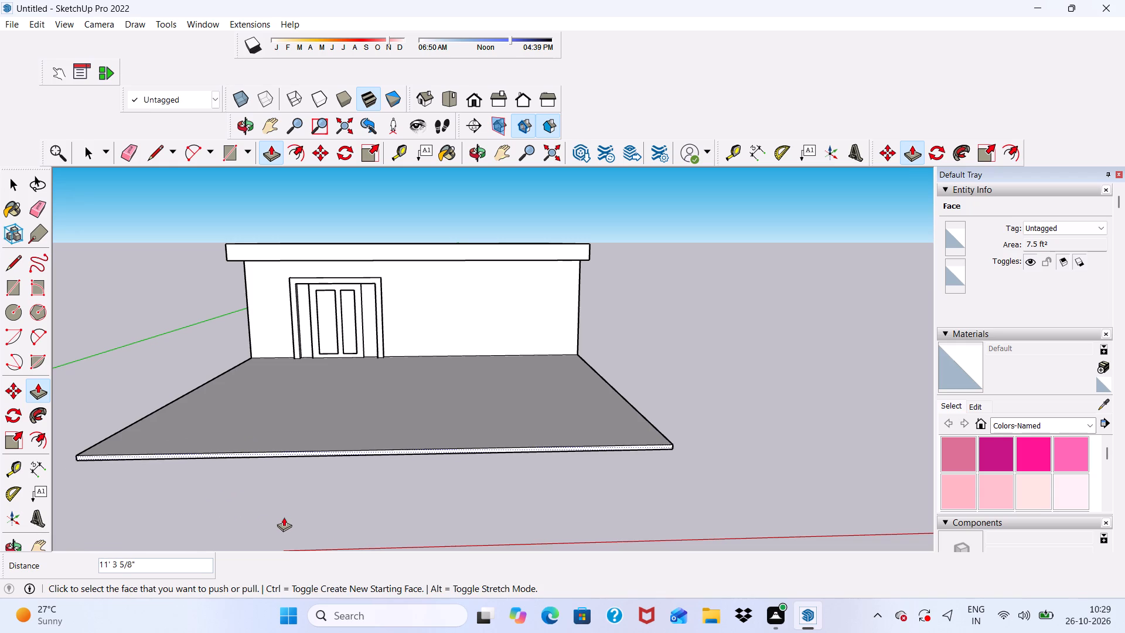
Push/Pull the roof slab's front fascia face outward about 21' 10 1/2" to cover the porch.
{"action": "scroll", "coordinate": [270, 393], "scroll_direction": "down", "scroll_amount": 3}
{"action": "middle_click_drag", "start_coordinate": [320, 423], "coordinate": [199, 508]}
{"action": "left_click_drag", "start_coordinate": [639, 377], "coordinate": [487, 326]}
{"action": "key", "text": "space"}
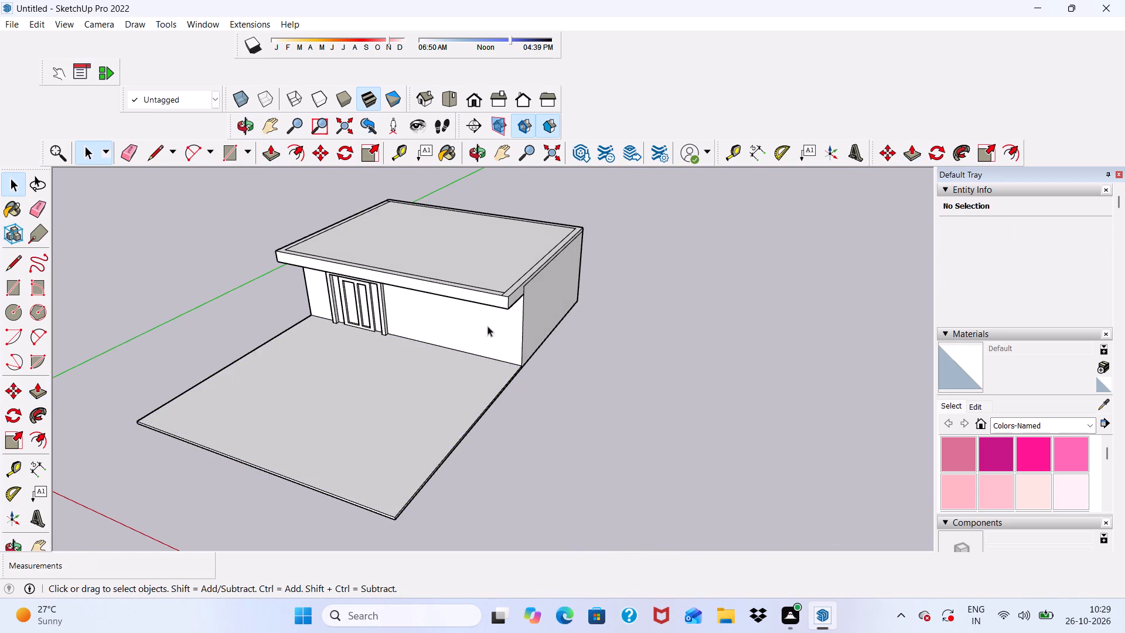
{"action": "left_click_drag", "start_coordinate": [487, 326], "coordinate": [226, 429]}
{"action": "scroll", "coordinate": [257, 394], "scroll_direction": "down", "scroll_amount": 5}
{"action": "middle_click_drag", "start_coordinate": [368, 379], "coordinate": [246, 406]}
{"action": "scroll", "coordinate": [262, 285], "scroll_direction": "up", "scroll_amount": 7}
{"action": "scroll", "coordinate": [264, 298], "scroll_direction": "down", "scroll_amount": 2}
{"action": "middle_click_drag", "start_coordinate": [257, 338], "coordinate": [441, 356]}
{"action": "scroll", "coordinate": [426, 316], "scroll_direction": "up", "scroll_amount": 12}
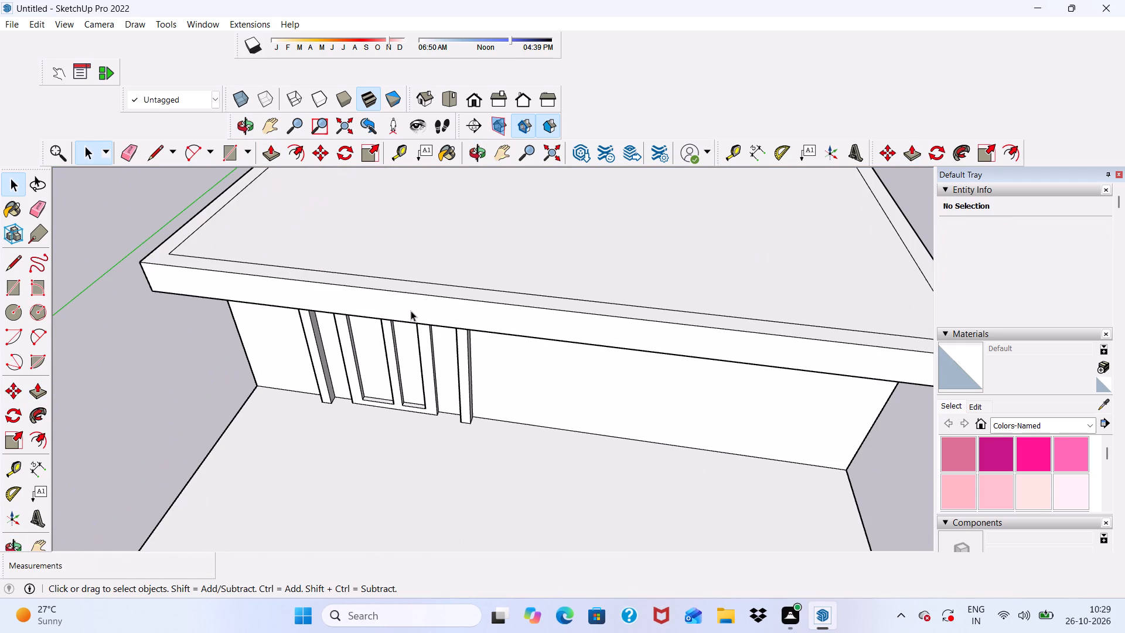
{"action": "left_click", "coordinate": [411, 311]}
{"action": "left_click", "coordinate": [268, 151]}
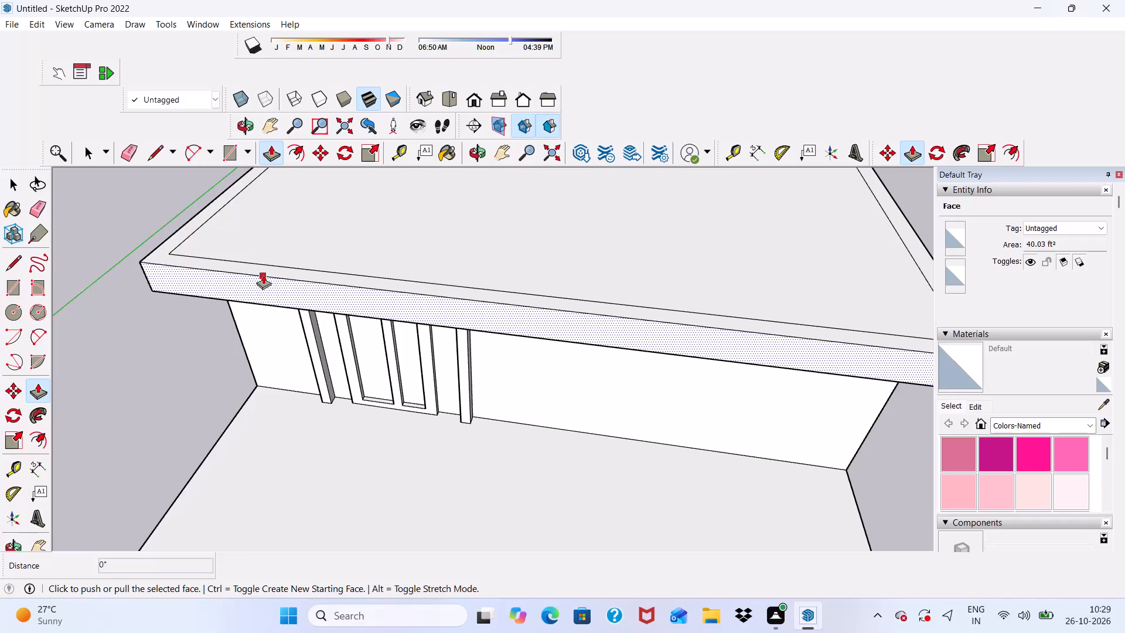
{"action": "left_click", "coordinate": [263, 275]}
{"action": "scroll", "coordinate": [257, 309], "scroll_direction": "down", "scroll_amount": 5}
{"action": "scroll", "coordinate": [297, 278], "scroll_direction": "up", "scroll_amount": 2}
{"action": "scroll", "coordinate": [297, 237], "scroll_direction": "down", "scroll_amount": 5}
{"action": "scroll", "coordinate": [202, 335], "scroll_direction": "down", "scroll_amount": 6}
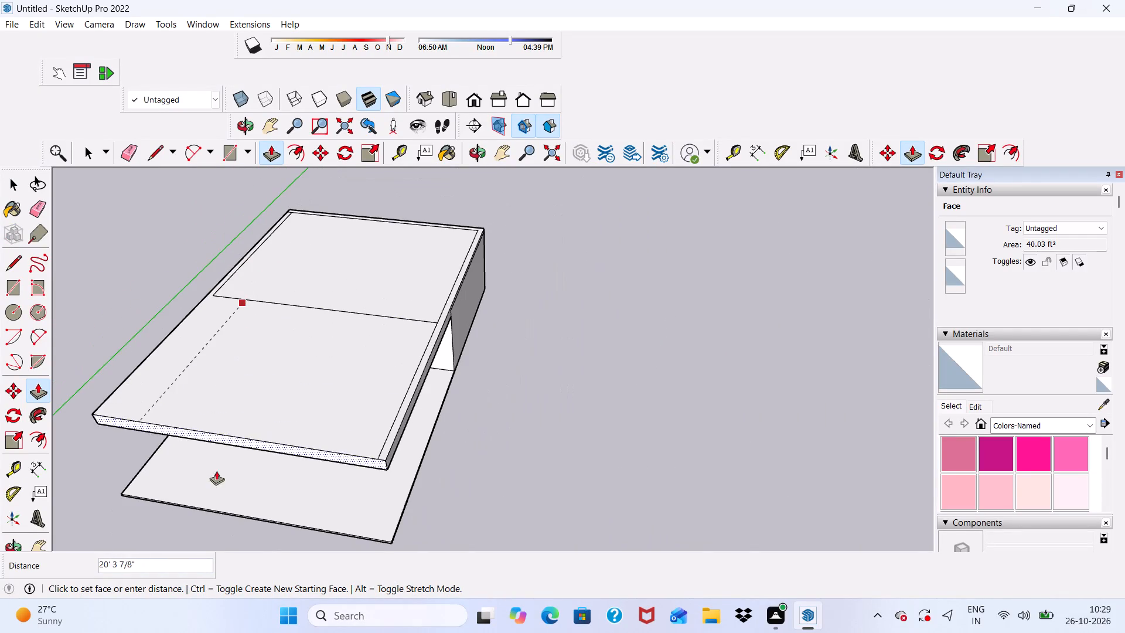
{"action": "left_click", "coordinate": [227, 516]}
Examine the extended roof overhang, its underside and the porch slab from below and from the front.
{"action": "scroll", "coordinate": [233, 430], "scroll_direction": "down", "scroll_amount": 2}
{"action": "middle_click_drag", "start_coordinate": [234, 432], "coordinate": [377, 228]}
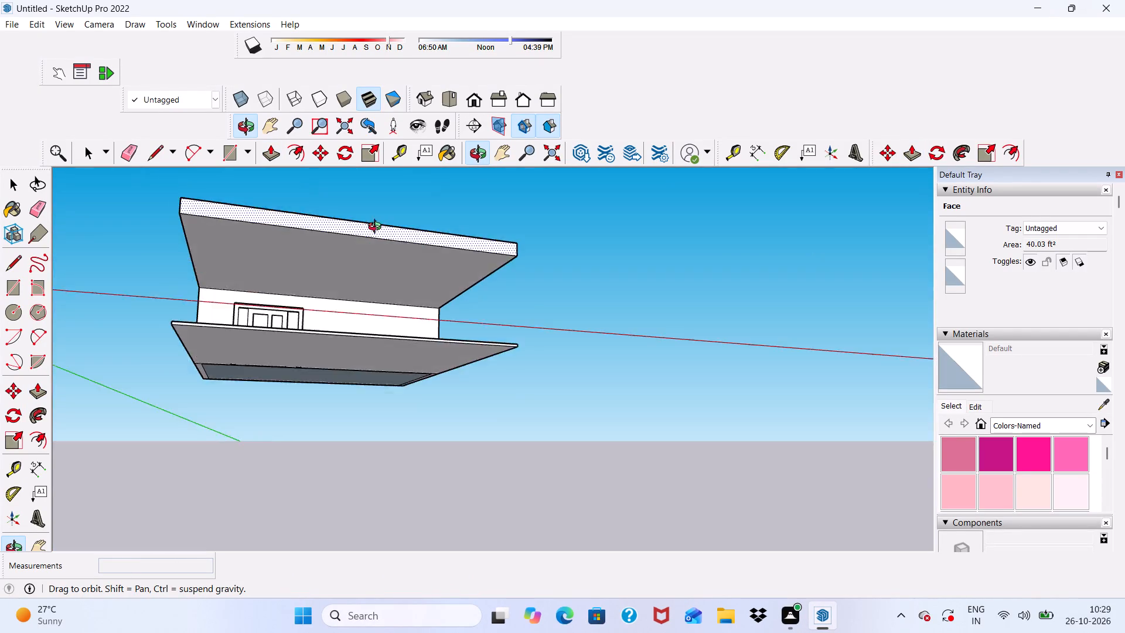
{"action": "middle_click_drag", "start_coordinate": [377, 228], "coordinate": [336, 268]}
{"action": "scroll", "coordinate": [260, 271], "scroll_direction": "up", "scroll_amount": 5}
{"action": "scroll", "coordinate": [464, 299], "scroll_direction": "up", "scroll_amount": 2}
{"action": "scroll", "coordinate": [414, 322], "scroll_direction": "down", "scroll_amount": 1}
{"action": "middle_click_drag", "start_coordinate": [396, 336], "coordinate": [337, 283]}
{"action": "scroll", "coordinate": [353, 273], "scroll_direction": "up", "scroll_amount": 1}
{"action": "scroll", "coordinate": [388, 268], "scroll_direction": "down", "scroll_amount": 7}
{"action": "middle_click_drag", "start_coordinate": [504, 320], "coordinate": [540, 285]}
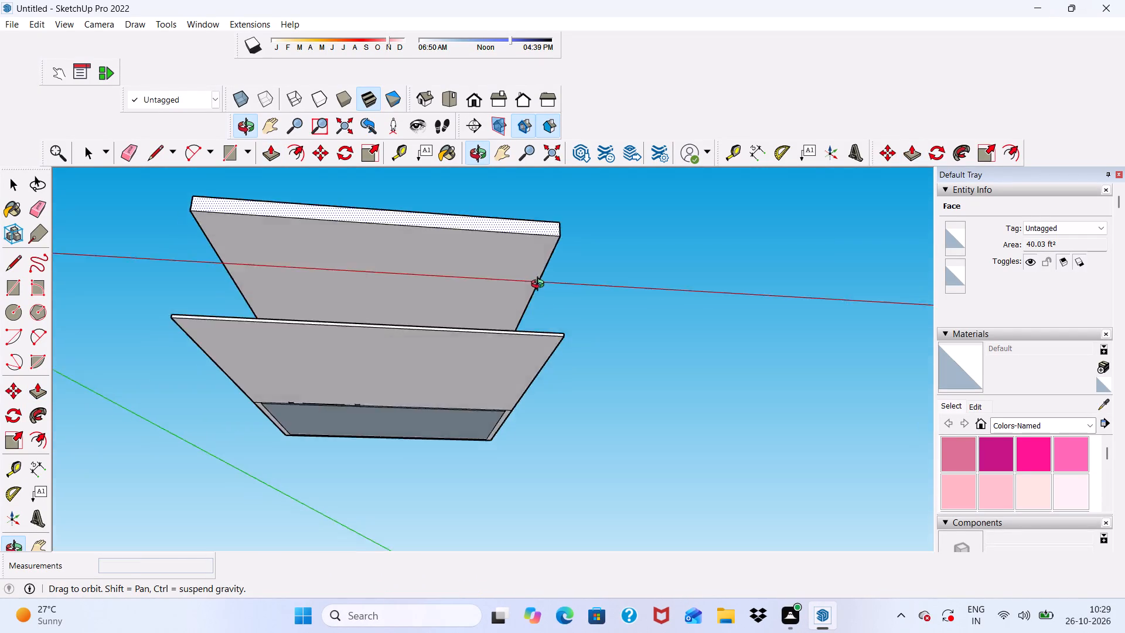
{"action": "middle_click_drag", "start_coordinate": [540, 285], "coordinate": [504, 333]}
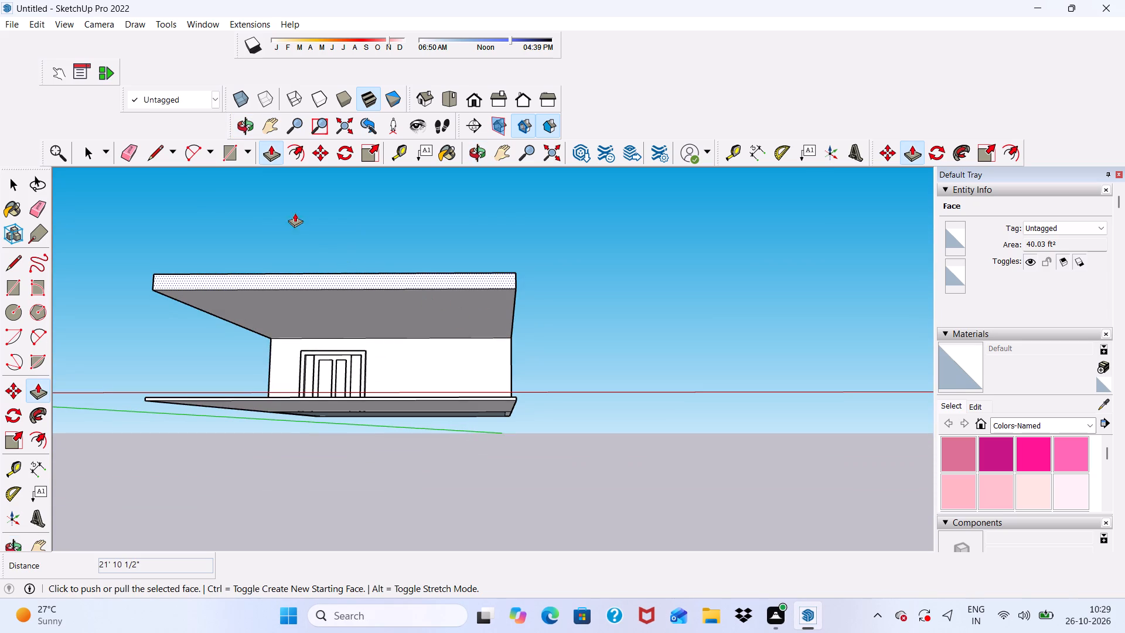
{"action": "scroll", "coordinate": [288, 210], "scroll_direction": "up", "scroll_amount": 6}
{"action": "scroll", "coordinate": [288, 210], "scroll_direction": "down", "scroll_amount": 5}
{"action": "middle_click_drag", "start_coordinate": [309, 302], "coordinate": [335, 271]}
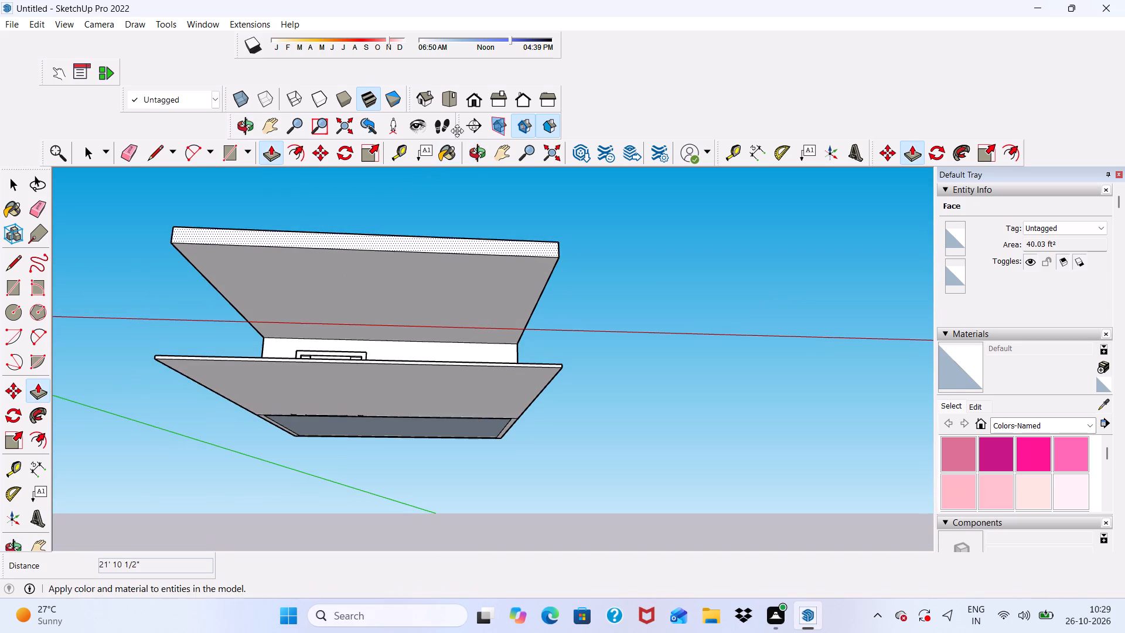
{"action": "left_click", "coordinate": [467, 94]}
{"action": "scroll", "coordinate": [335, 289], "scroll_direction": "down", "scroll_amount": 1}
{"action": "middle_click_drag", "start_coordinate": [373, 301], "coordinate": [383, 309]}
{"action": "scroll", "coordinate": [382, 311], "scroll_direction": "up", "scroll_amount": 2}
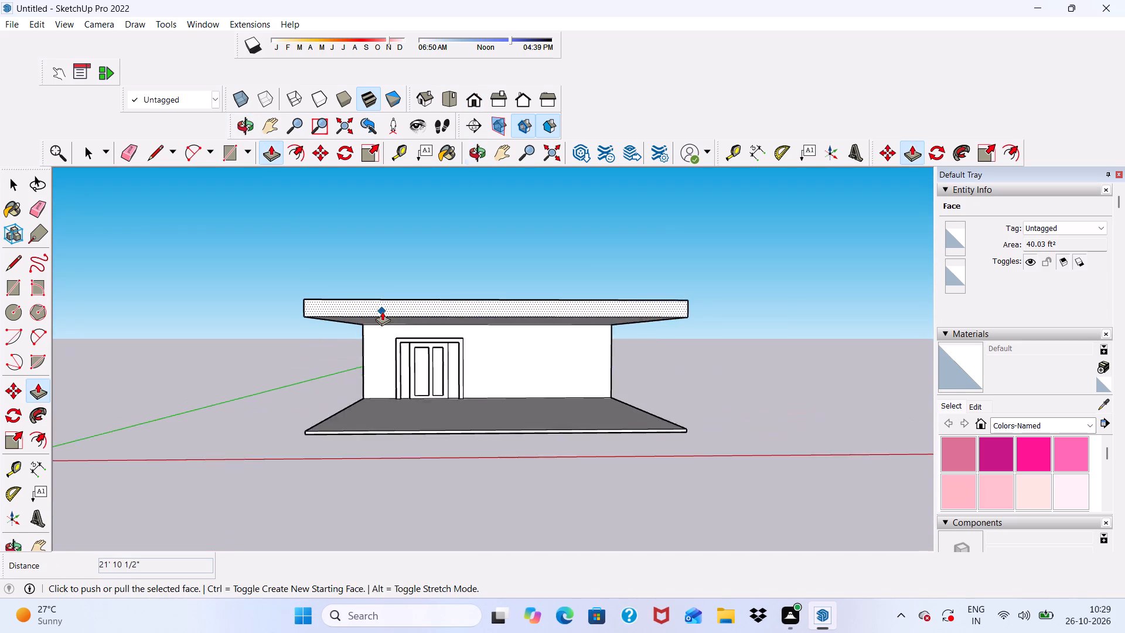
{"action": "scroll", "coordinate": [382, 311], "scroll_direction": "up", "scroll_amount": 4}
{"action": "key", "text": "space"}
{"action": "middle_click_drag", "start_coordinate": [273, 273], "coordinate": [318, 258]}
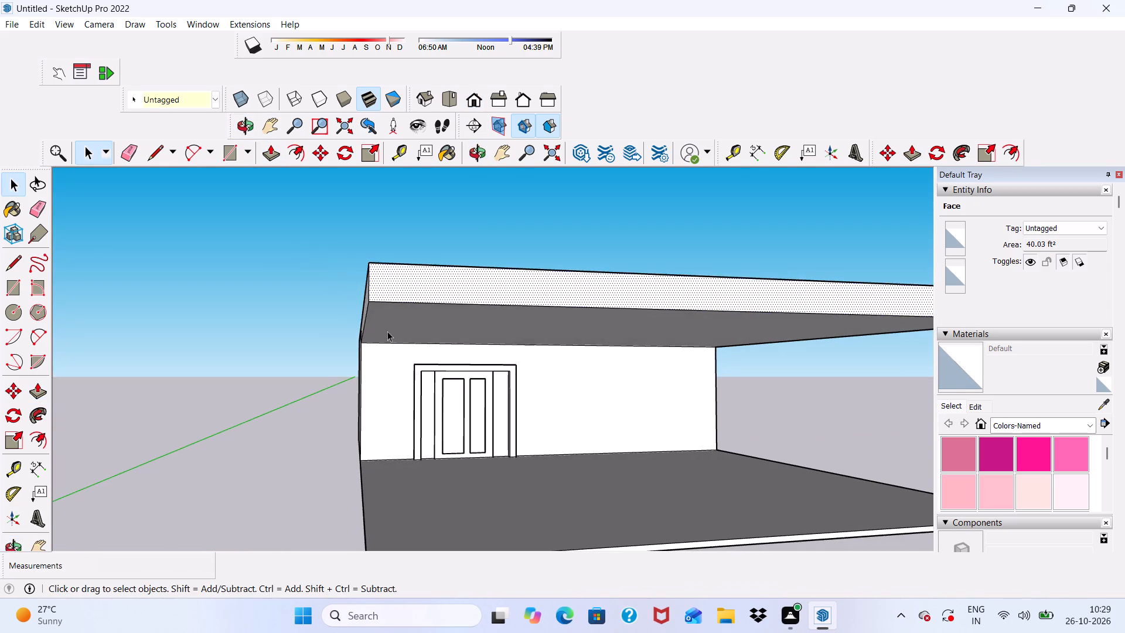
{"action": "middle_click_drag", "start_coordinate": [394, 341], "coordinate": [405, 363]}
Erase the seam lines between the roof fascia and the building's left side wall.
{"action": "scroll", "coordinate": [413, 326], "scroll_direction": "up", "scroll_amount": 1}
{"action": "scroll", "coordinate": [322, 229], "scroll_direction": "down", "scroll_amount": 5}
{"action": "middle_click_drag", "start_coordinate": [418, 357], "coordinate": [518, 424]}
{"action": "scroll", "coordinate": [320, 351], "scroll_direction": "up", "scroll_amount": 4}
{"action": "left_click", "coordinate": [130, 152]}
{"action": "scroll", "coordinate": [350, 364], "scroll_direction": "up", "scroll_amount": 6}
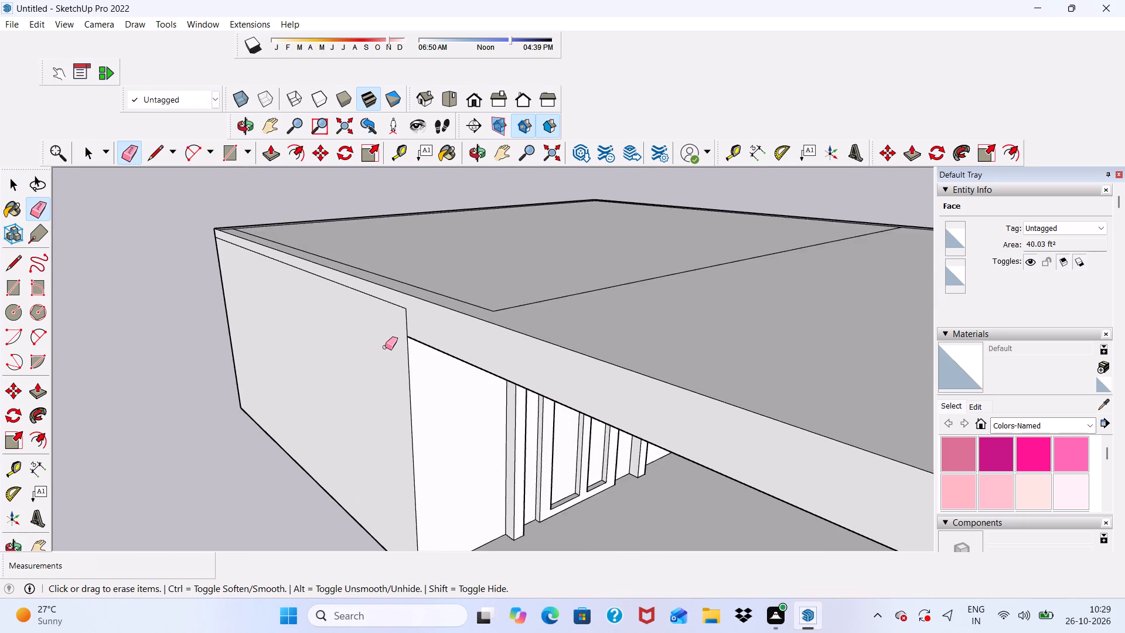
{"action": "scroll", "coordinate": [385, 347], "scroll_direction": "up", "scroll_amount": 3}
{"action": "left_click_drag", "start_coordinate": [404, 285], "coordinate": [425, 322]}
{"action": "scroll", "coordinate": [195, 292], "scroll_direction": "down", "scroll_amount": 5}
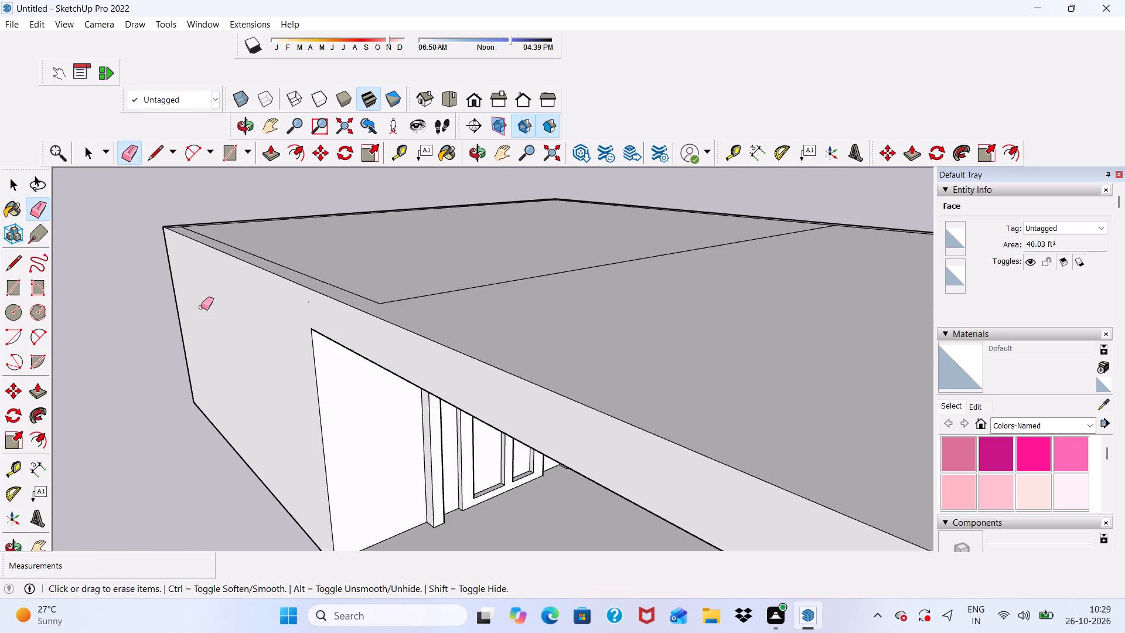
Erase the seam lines between the roof fascia and the building's right side wall.
{"action": "scroll", "coordinate": [189, 300], "scroll_direction": "down", "scroll_amount": 10}
{"action": "middle_click_drag", "start_coordinate": [444, 394], "coordinate": [0, 416]}
{"action": "scroll", "coordinate": [732, 368], "scroll_direction": "up", "scroll_amount": 7}
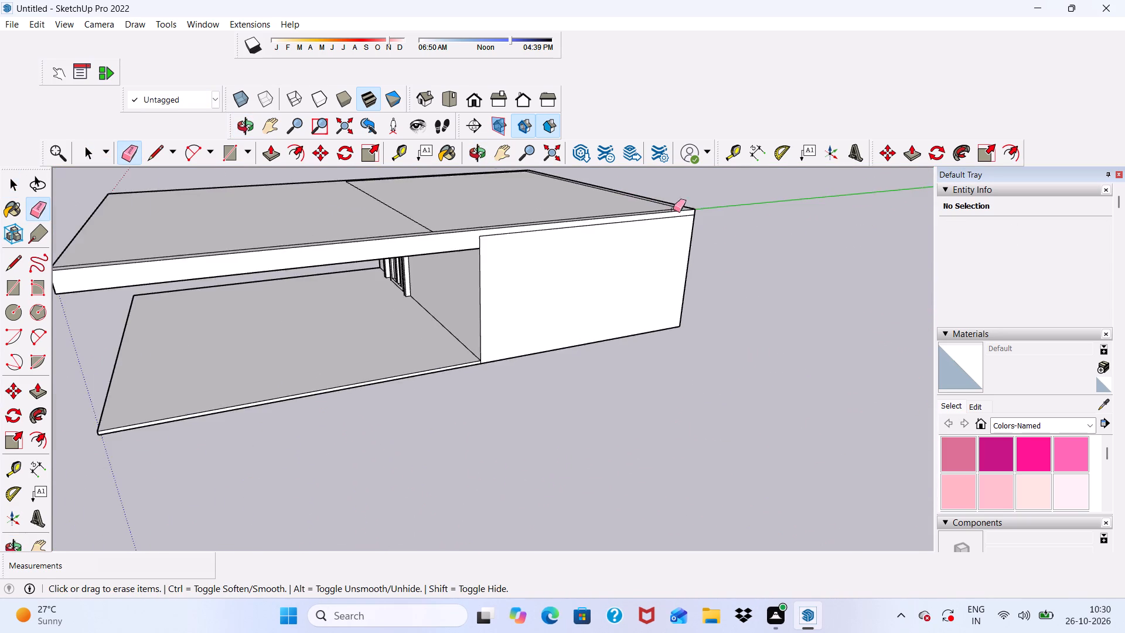
{"action": "scroll", "coordinate": [673, 209], "scroll_direction": "up", "scroll_amount": 9}
{"action": "scroll", "coordinate": [417, 266], "scroll_direction": "down", "scroll_amount": 1}
{"action": "scroll", "coordinate": [374, 264], "scroll_direction": "up", "scroll_amount": 4}
{"action": "left_click_drag", "start_coordinate": [331, 261], "coordinate": [295, 295]}
{"action": "left_click", "coordinate": [242, 304]}
{"action": "left_click", "coordinate": [283, 306]}
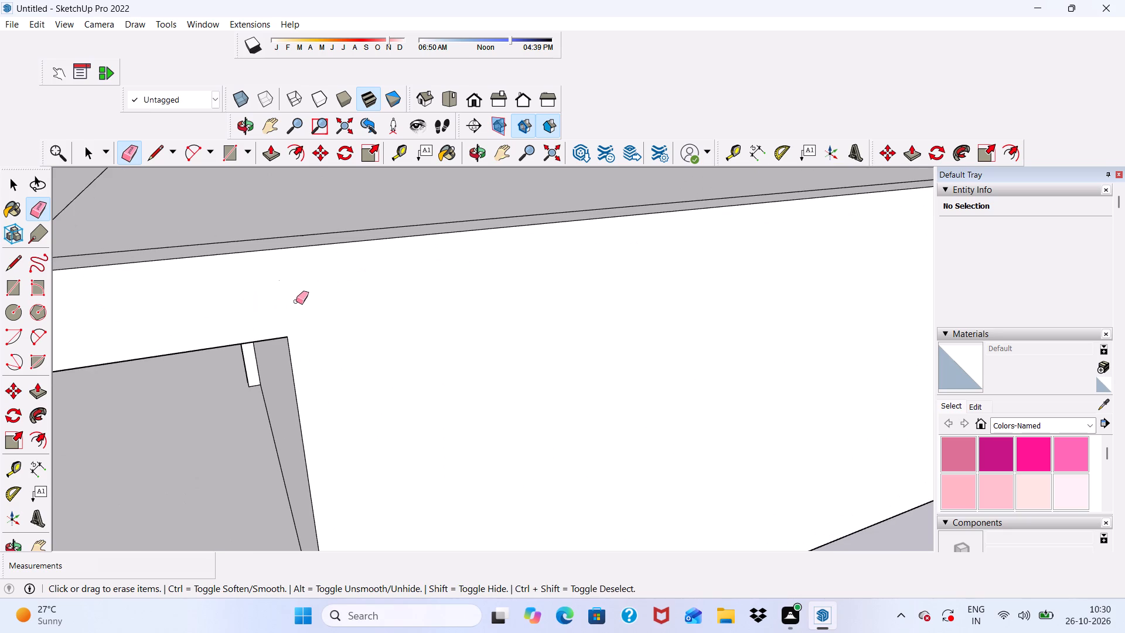
Erase the horizontal seam line below the roof edge on the building's rear wall.
{"action": "scroll", "coordinate": [207, 319], "scroll_direction": "down", "scroll_amount": 11}
{"action": "middle_click_drag", "start_coordinate": [530, 384], "coordinate": [176, 409]}
{"action": "scroll", "coordinate": [594, 260], "scroll_direction": "up", "scroll_amount": 7}
{"action": "scroll", "coordinate": [584, 251], "scroll_direction": "down", "scroll_amount": 1}
{"action": "scroll", "coordinate": [420, 281], "scroll_direction": "up", "scroll_amount": 3}
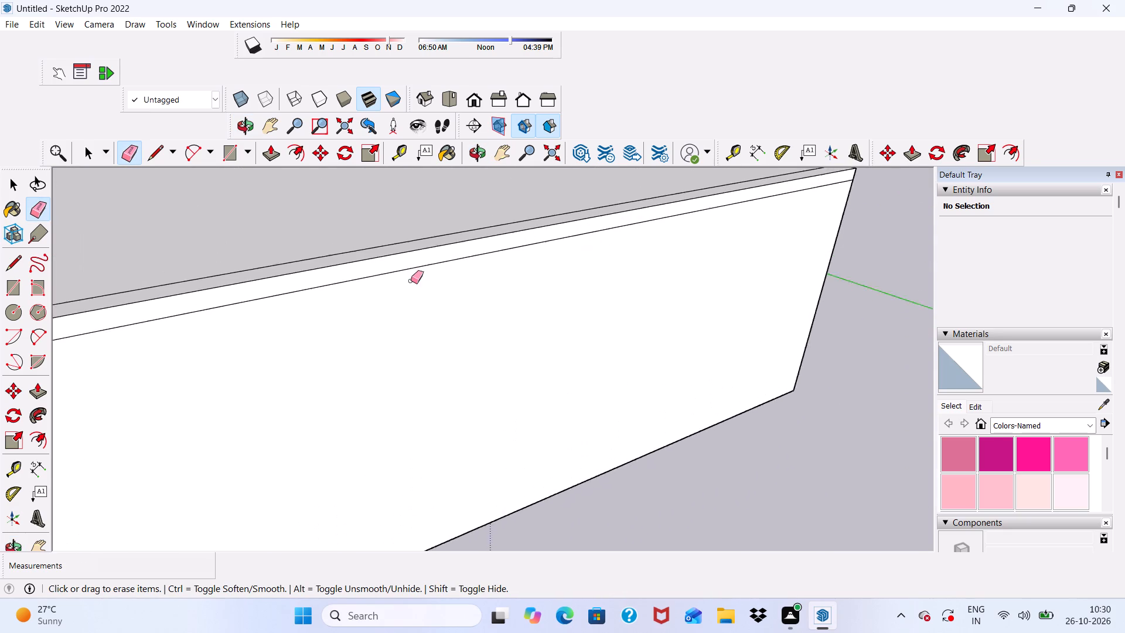
{"action": "scroll", "coordinate": [411, 281], "scroll_direction": "up", "scroll_amount": 2}
{"action": "left_click_drag", "start_coordinate": [407, 261], "coordinate": [408, 268]}
{"action": "scroll", "coordinate": [377, 280], "scroll_direction": "down", "scroll_amount": 10}
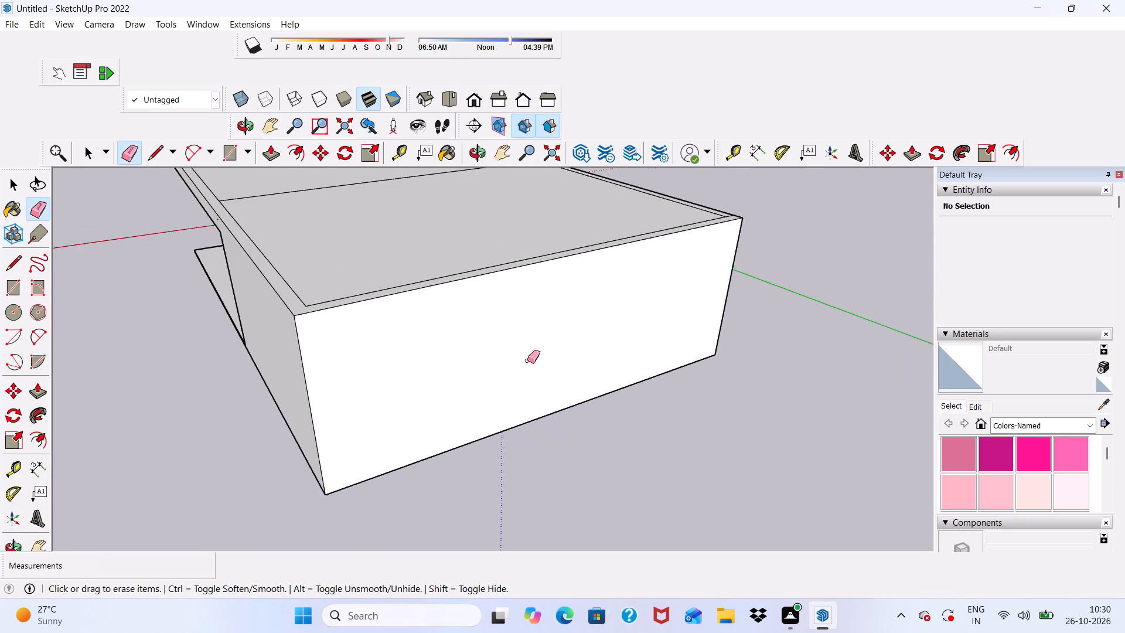
Erase the inner outline edge along the left side of the roof's top face, including its leftover fragments.
{"action": "middle_click_drag", "start_coordinate": [527, 360], "coordinate": [1027, 341]}
{"action": "middle_click_drag", "start_coordinate": [546, 400], "coordinate": [729, 349]}
{"action": "key", "text": "space"}
{"action": "scroll", "coordinate": [566, 305], "scroll_direction": "down", "scroll_amount": 5}
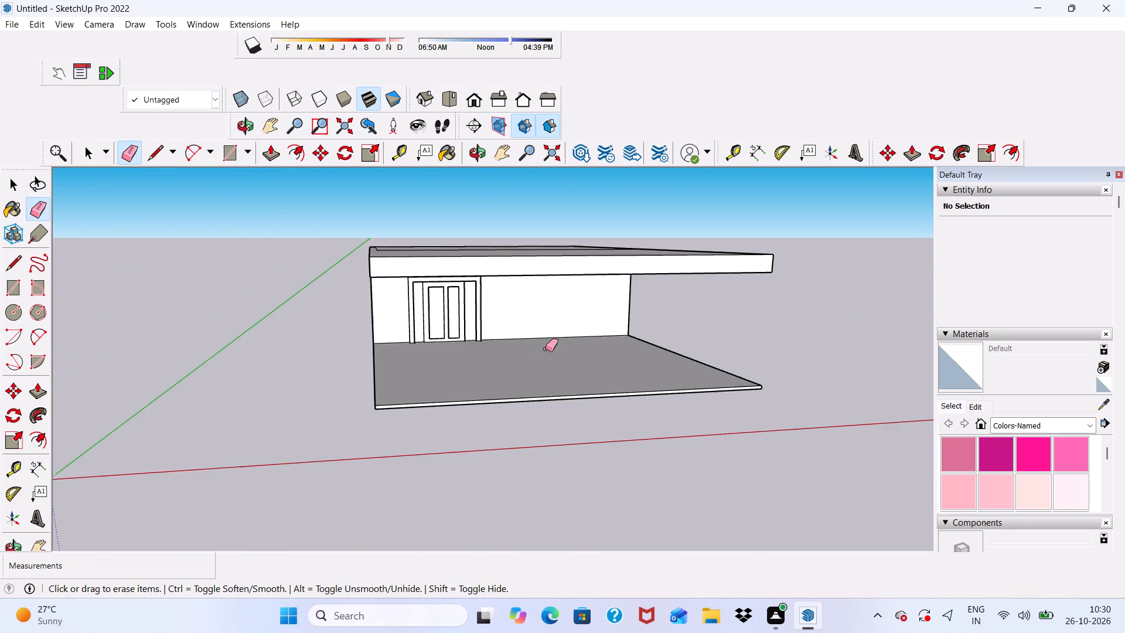
{"action": "middle_click_drag", "start_coordinate": [546, 349], "coordinate": [532, 377]}
{"action": "scroll", "coordinate": [435, 189], "scroll_direction": "up", "scroll_amount": 6}
{"action": "scroll", "coordinate": [442, 189], "scroll_direction": "down", "scroll_amount": 5}
{"action": "middle_click_drag", "start_coordinate": [468, 270], "coordinate": [478, 369]}
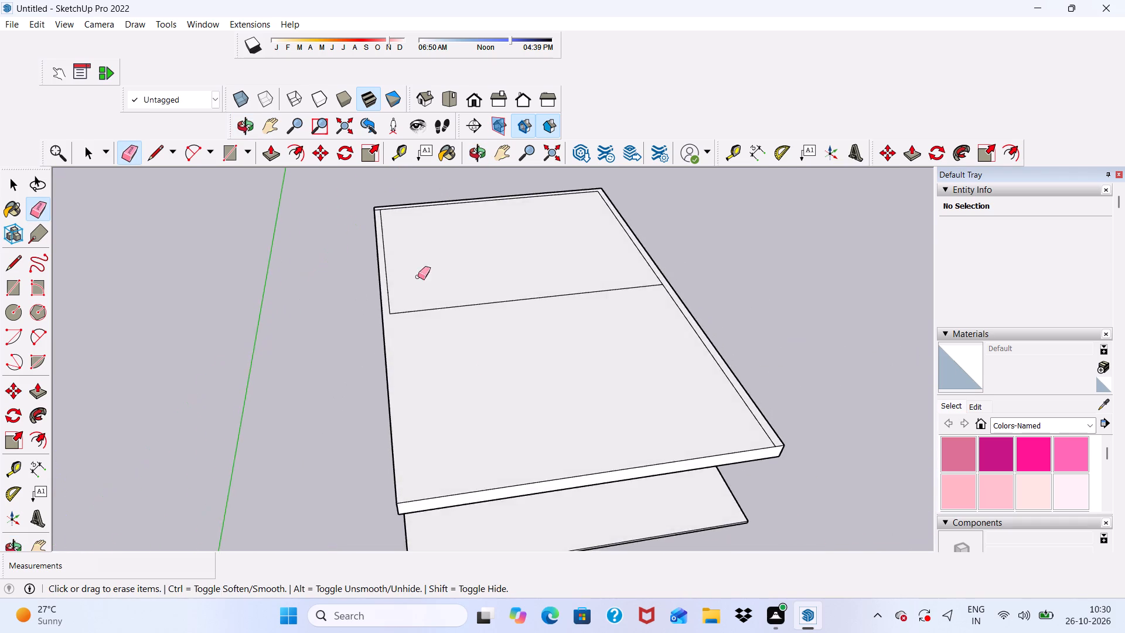
{"action": "scroll", "coordinate": [373, 213], "scroll_direction": "up", "scroll_amount": 6}
{"action": "scroll", "coordinate": [376, 205], "scroll_direction": "down", "scroll_amount": 1}
{"action": "scroll", "coordinate": [406, 231], "scroll_direction": "up", "scroll_amount": 4}
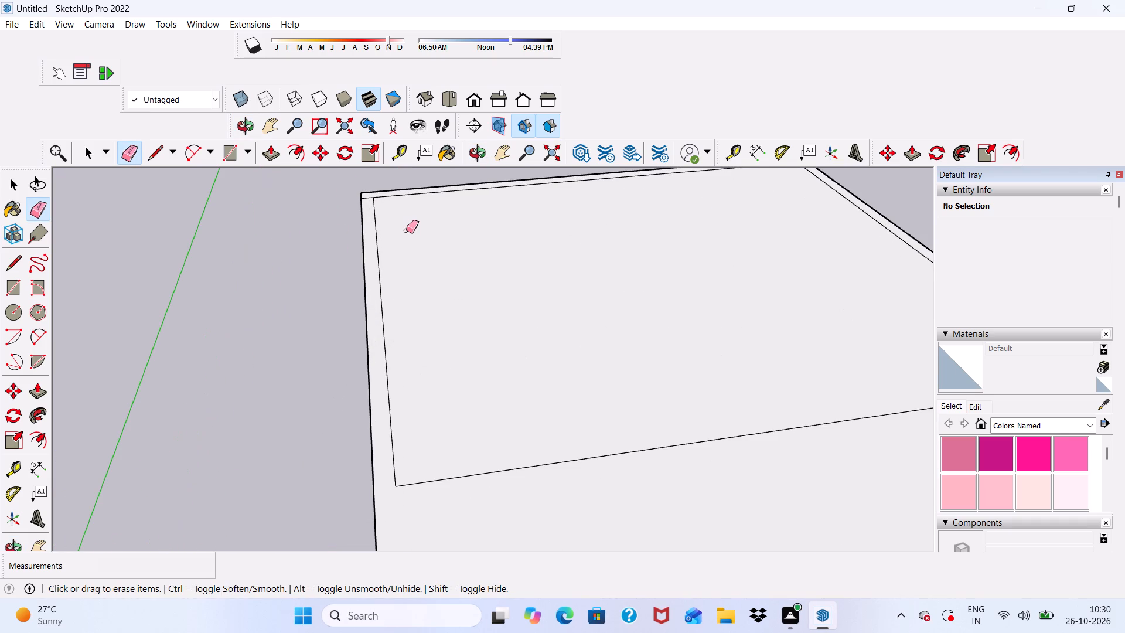
{"action": "scroll", "coordinate": [406, 230], "scroll_direction": "up", "scroll_amount": 6}
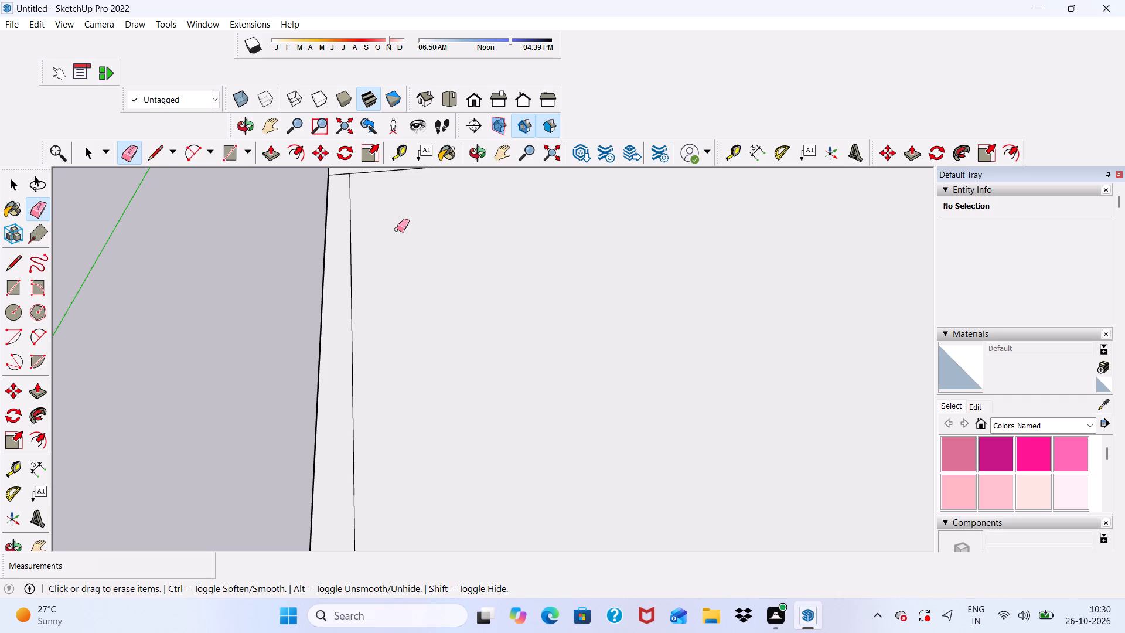
{"action": "scroll", "coordinate": [393, 242], "scroll_direction": "down", "scroll_amount": 2}
{"action": "scroll", "coordinate": [376, 330], "scroll_direction": "up", "scroll_amount": 5}
{"action": "left_click", "coordinate": [352, 295]}
{"action": "scroll", "coordinate": [339, 301], "scroll_direction": "down", "scroll_amount": 14}
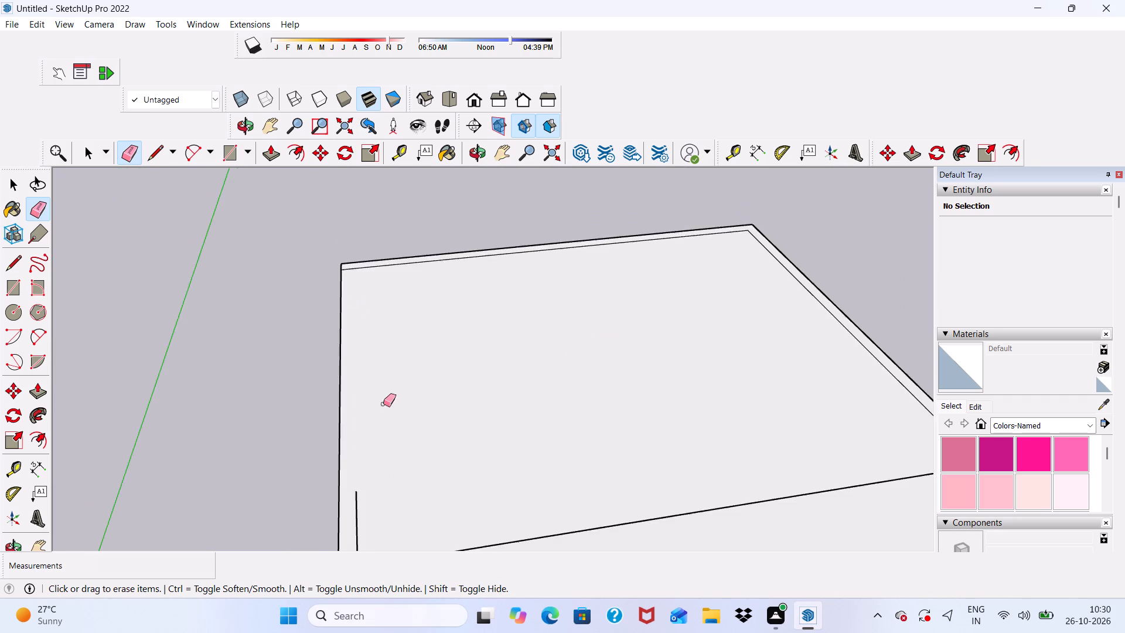
{"action": "scroll", "coordinate": [383, 404], "scroll_direction": "down", "scroll_amount": 4}
{"action": "scroll", "coordinate": [379, 479], "scroll_direction": "up", "scroll_amount": 12}
{"action": "left_click_drag", "start_coordinate": [350, 467], "coordinate": [359, 487]}
{"action": "scroll", "coordinate": [361, 464], "scroll_direction": "down", "scroll_amount": 6}
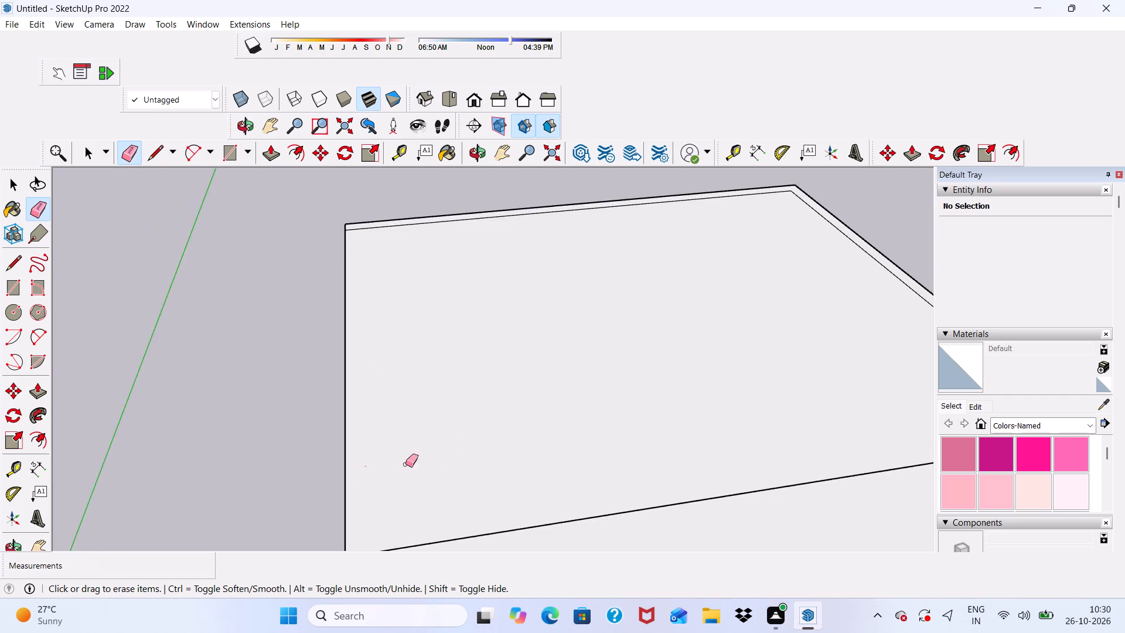
{"action": "scroll", "coordinate": [378, 470], "scroll_direction": "up", "scroll_amount": 3}
{"action": "left_click_drag", "start_coordinate": [360, 460], "coordinate": [364, 484]}
{"action": "left_click", "coordinate": [363, 465]}
{"action": "scroll", "coordinate": [429, 477], "scroll_direction": "down", "scroll_amount": 5}
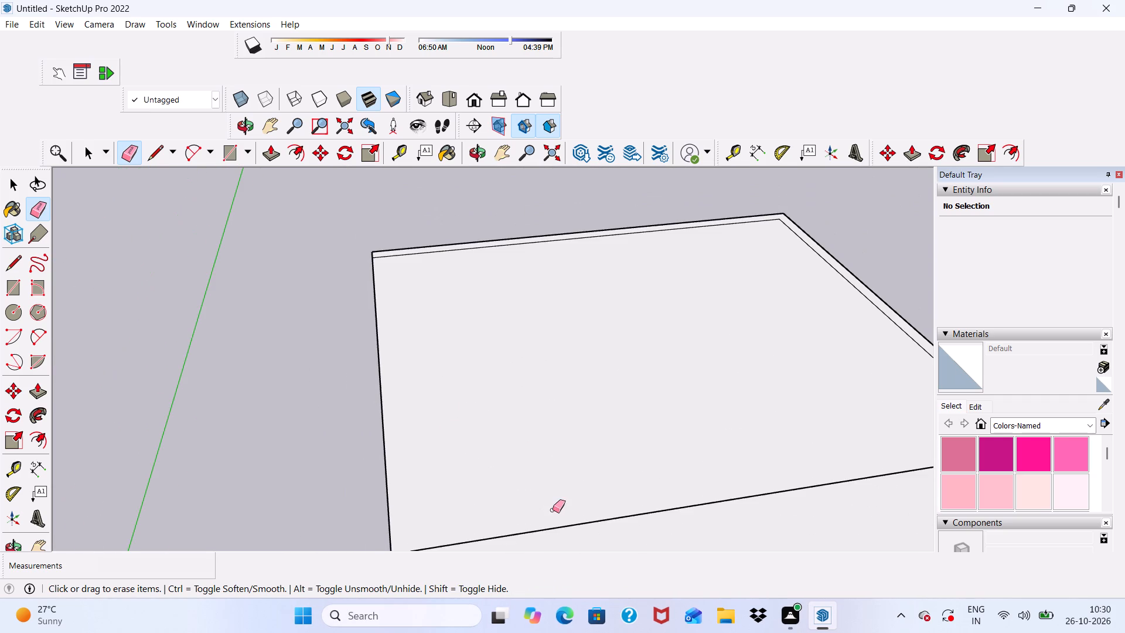
Erase the seam line crossing the middle of the roof's top face.
{"action": "left_click_drag", "start_coordinate": [555, 509], "coordinate": [565, 530]}
Erase the inner outline edges along the rear and right sides of the roof's top face.
{"action": "scroll", "coordinate": [445, 465], "scroll_direction": "down", "scroll_amount": 7}
{"action": "scroll", "coordinate": [691, 464], "scroll_direction": "up", "scroll_amount": 4}
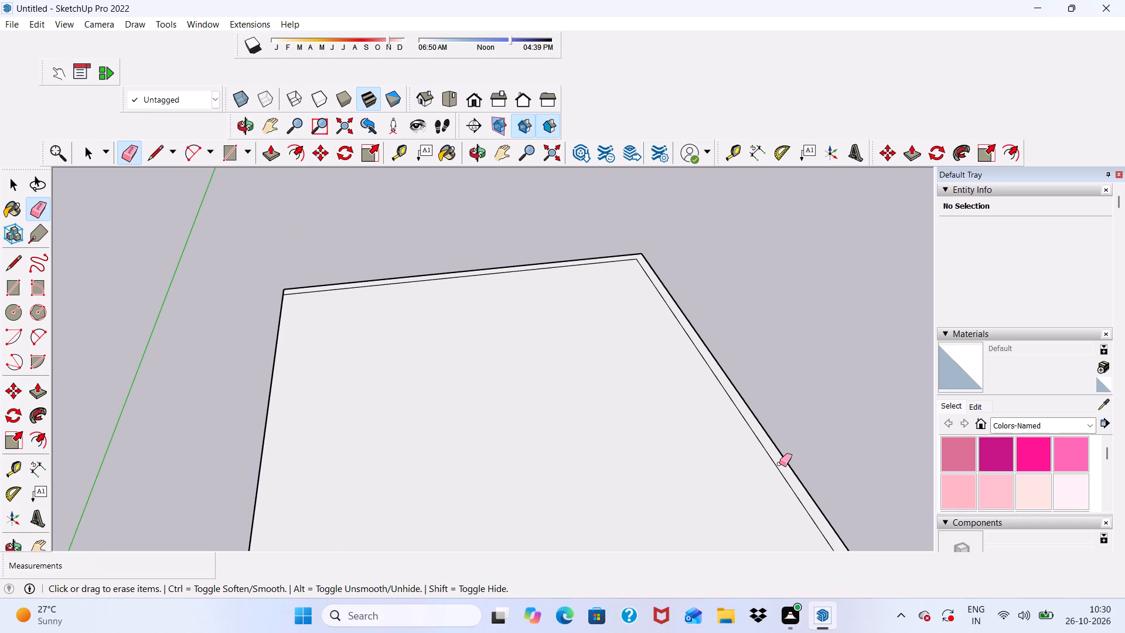
{"action": "left_click", "coordinate": [779, 464]}
{"action": "scroll", "coordinate": [610, 415], "scroll_direction": "down", "scroll_amount": 6}
{"action": "scroll", "coordinate": [577, 334], "scroll_direction": "up", "scroll_amount": 11}
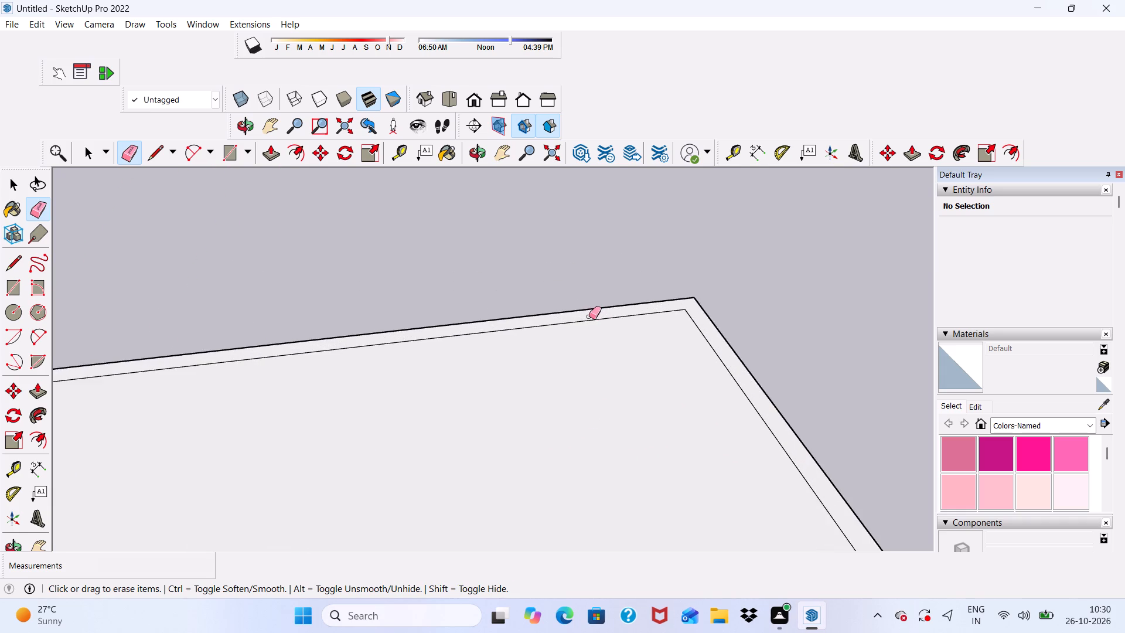
{"action": "scroll", "coordinate": [589, 316], "scroll_direction": "up", "scroll_amount": 4}
{"action": "left_click_drag", "start_coordinate": [589, 316], "coordinate": [597, 342]}
{"action": "left_click_drag", "start_coordinate": [770, 343], "coordinate": [770, 358]}
{"action": "scroll", "coordinate": [503, 338], "scroll_direction": "down", "scroll_amount": 5}
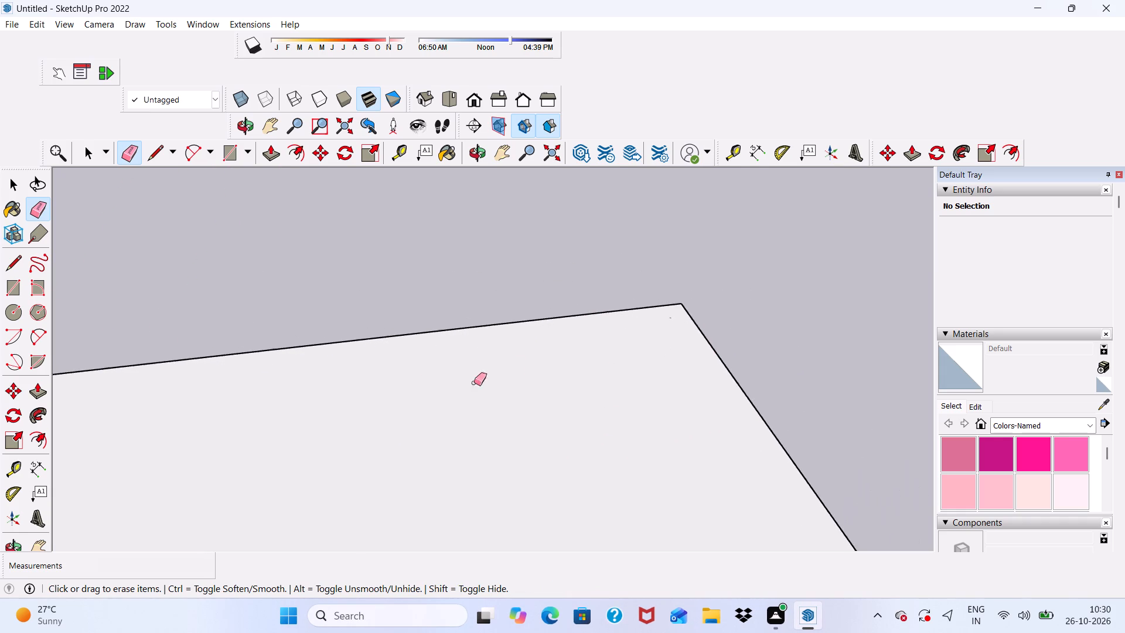
{"action": "scroll", "coordinate": [474, 383], "scroll_direction": "down", "scroll_amount": 15}
{"action": "scroll", "coordinate": [586, 461], "scroll_direction": "up", "scroll_amount": 14}
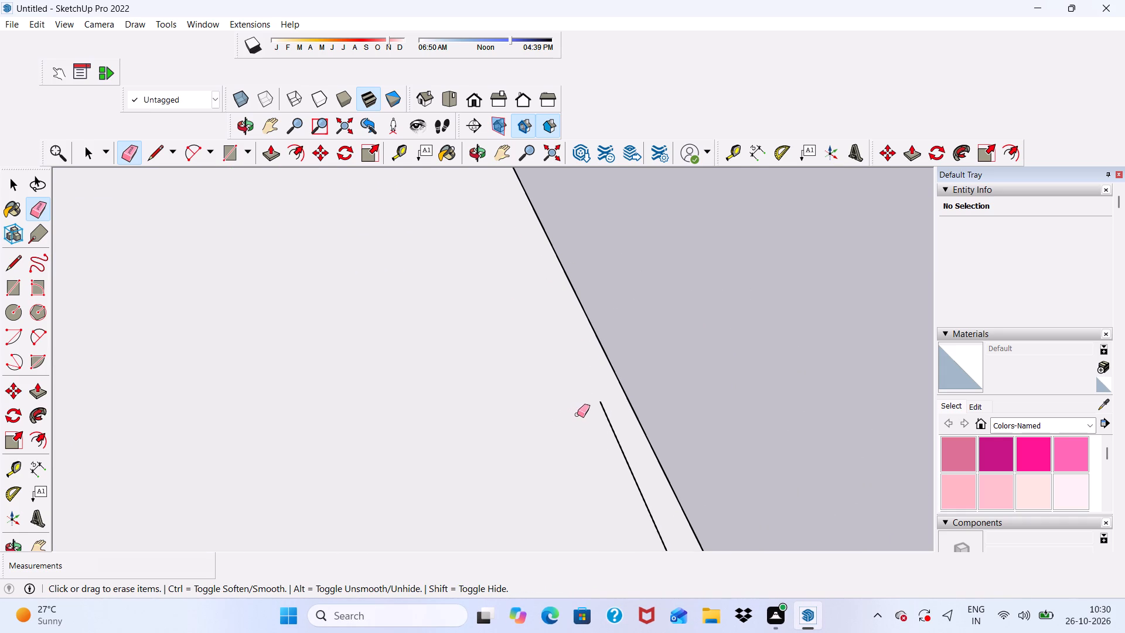
{"action": "left_click_drag", "start_coordinate": [590, 423], "coordinate": [625, 448]}
{"action": "scroll", "coordinate": [595, 397], "scroll_direction": "down", "scroll_amount": 20}
{"action": "scroll", "coordinate": [595, 397], "scroll_direction": "down", "scroll_amount": 1}
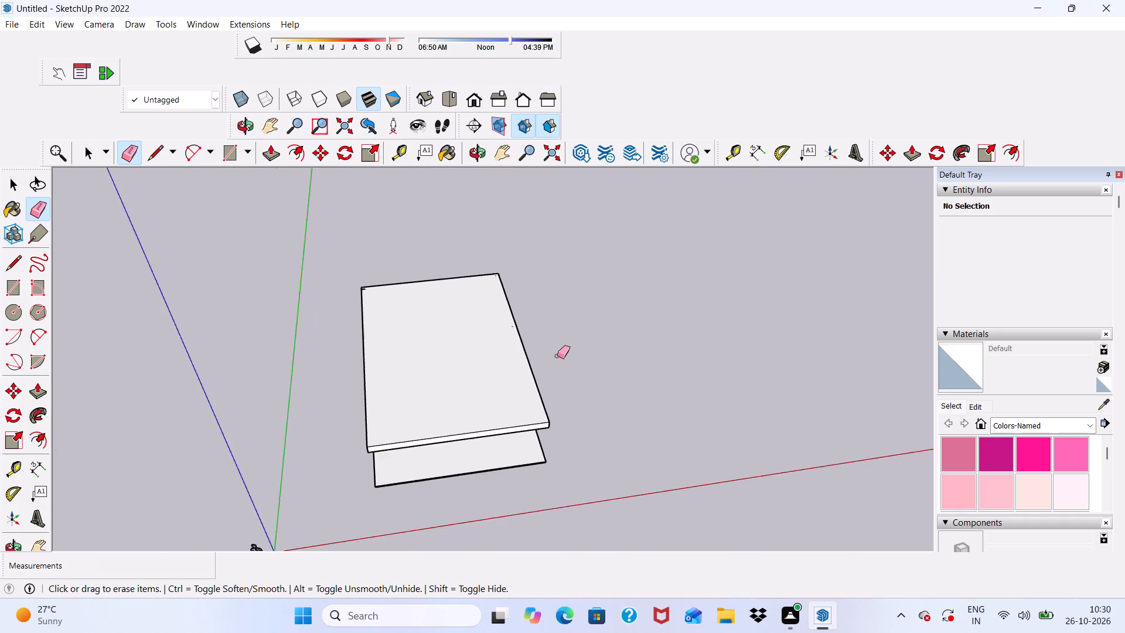
Erase the tiny stray edge fragment near the rear right corner of the roof's top face.
{"action": "scroll", "coordinate": [512, 277], "scroll_direction": "up", "scroll_amount": 5}
{"action": "scroll", "coordinate": [491, 263], "scroll_direction": "down", "scroll_amount": 2}
{"action": "scroll", "coordinate": [476, 278], "scroll_direction": "up", "scroll_amount": 14}
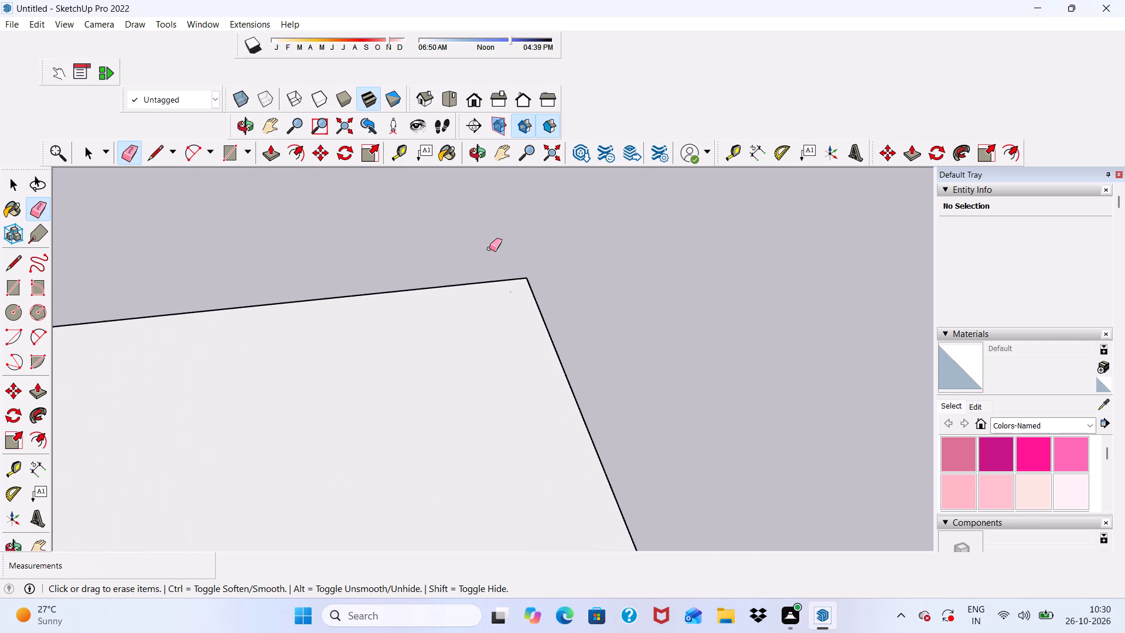
{"action": "scroll", "coordinate": [489, 249], "scroll_direction": "up", "scroll_amount": 7}
{"action": "scroll", "coordinate": [497, 258], "scroll_direction": "down", "scroll_amount": 1}
{"action": "scroll", "coordinate": [544, 314], "scroll_direction": "up", "scroll_amount": 4}
{"action": "left_click_drag", "start_coordinate": [509, 308], "coordinate": [513, 328]}
{"action": "left_click_drag", "start_coordinate": [509, 305], "coordinate": [513, 348]}
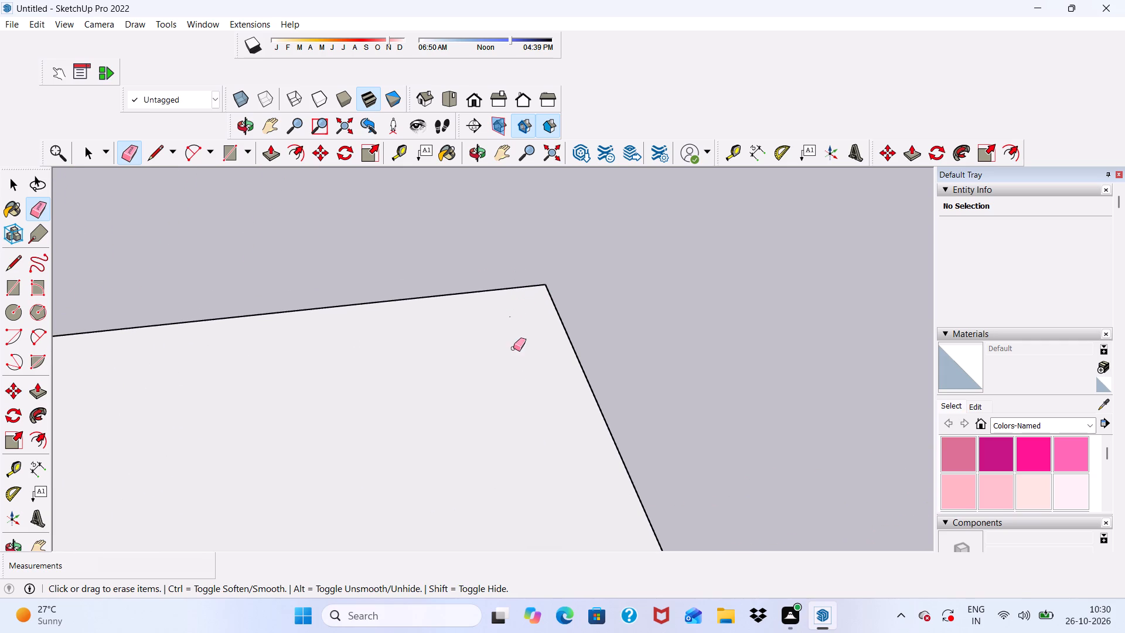
{"action": "left_click_drag", "start_coordinate": [510, 312], "coordinate": [512, 331]}
{"action": "left_click_drag", "start_coordinate": [511, 316], "coordinate": [513, 333]}
{"action": "left_click_drag", "start_coordinate": [513, 325], "coordinate": [513, 349]}
{"action": "scroll", "coordinate": [528, 319], "scroll_direction": "down", "scroll_amount": 19}
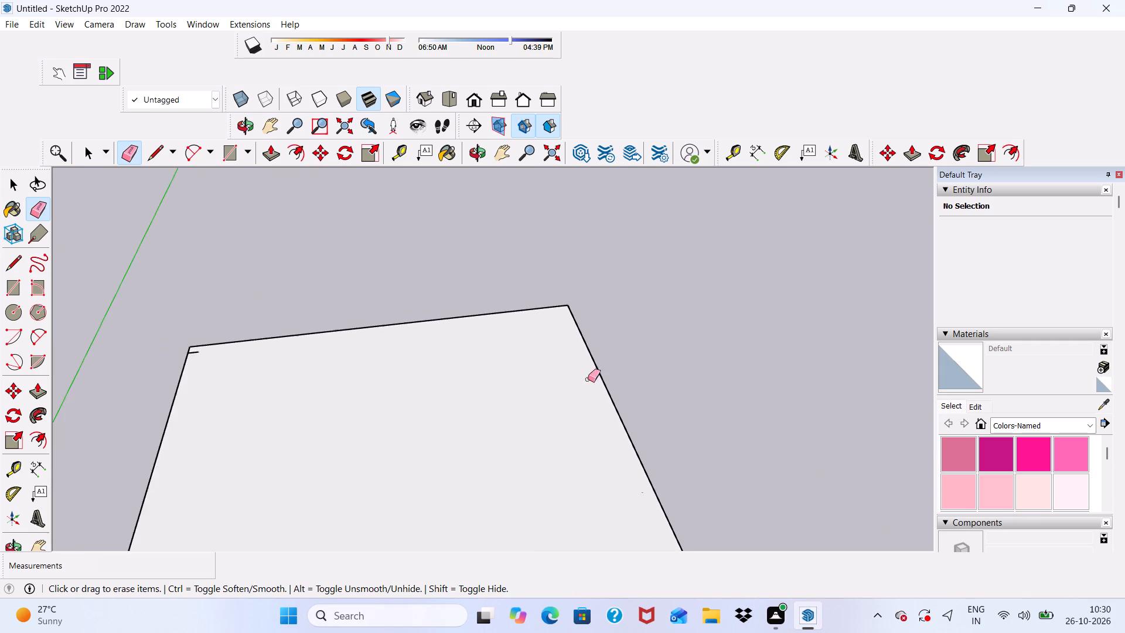
Erase the short leftover edge at the rear left corner of the roof's top face.
{"action": "scroll", "coordinate": [588, 379], "scroll_direction": "down", "scroll_amount": 9}
{"action": "scroll", "coordinate": [325, 346], "scroll_direction": "up", "scroll_amount": 18}
{"action": "left_click_drag", "start_coordinate": [317, 318], "coordinate": [309, 333]}
{"action": "scroll", "coordinate": [297, 322], "scroll_direction": "down", "scroll_amount": 7}
{"action": "scroll", "coordinate": [318, 307], "scroll_direction": "up", "scroll_amount": 1}
{"action": "scroll", "coordinate": [298, 265], "scroll_direction": "down", "scroll_amount": 13}
Examine the roof overhang, its underside, the door wall and the porch slab from above and below.
{"action": "middle_click_drag", "start_coordinate": [481, 474], "coordinate": [462, 306]}
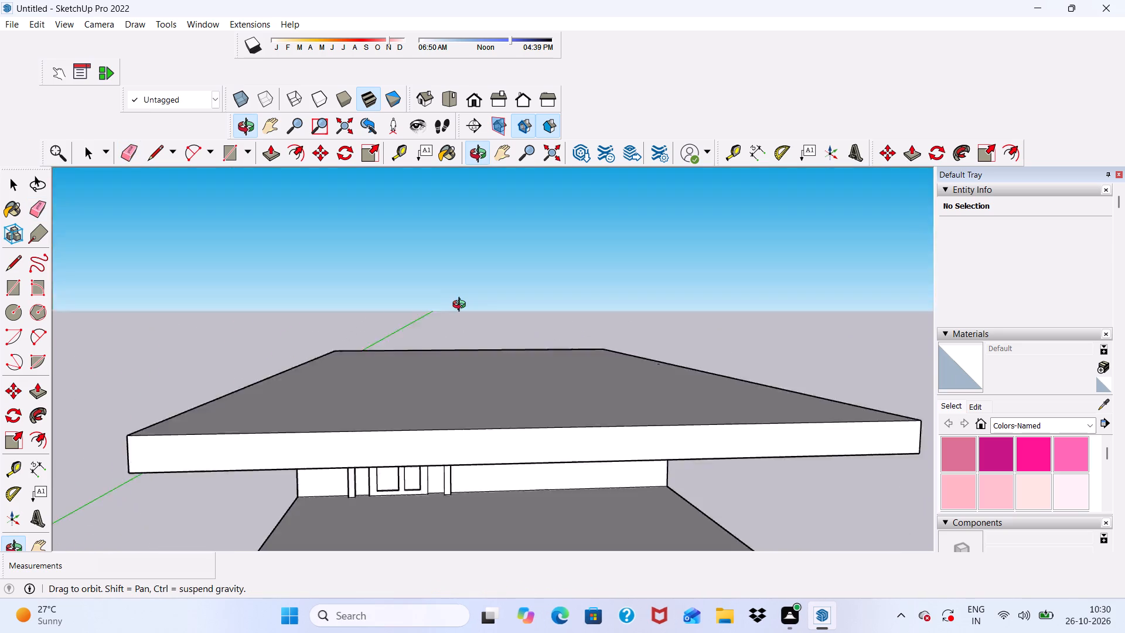
{"action": "middle_click_drag", "start_coordinate": [462, 306], "coordinate": [448, 312]}
{"action": "middle_click_drag", "start_coordinate": [428, 367], "coordinate": [447, 287]}
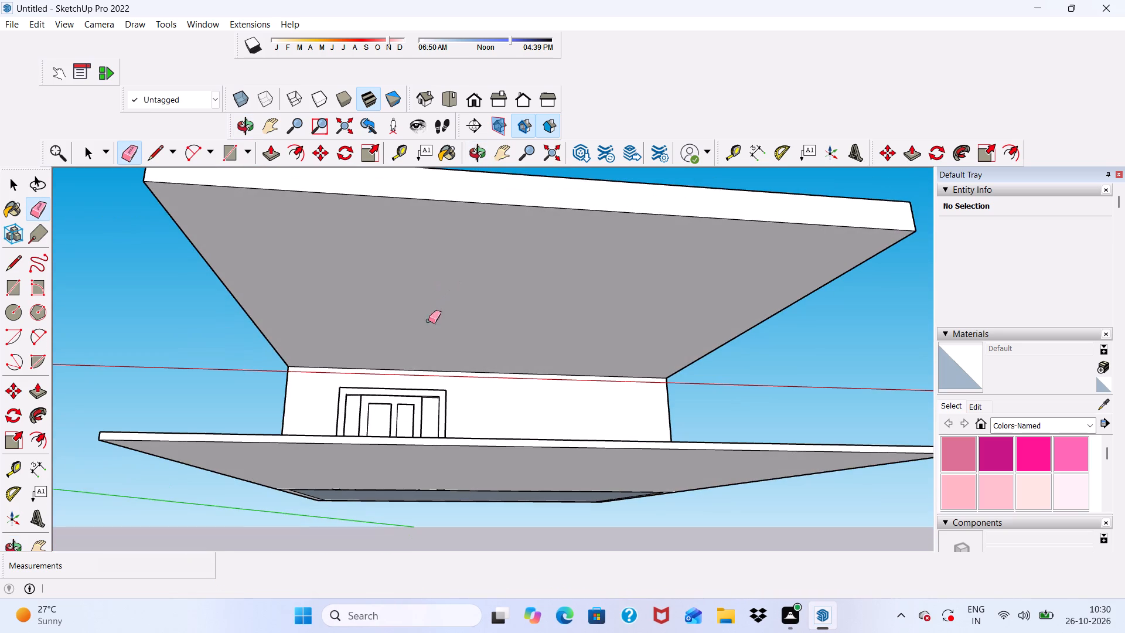
{"action": "key", "text": "space"}
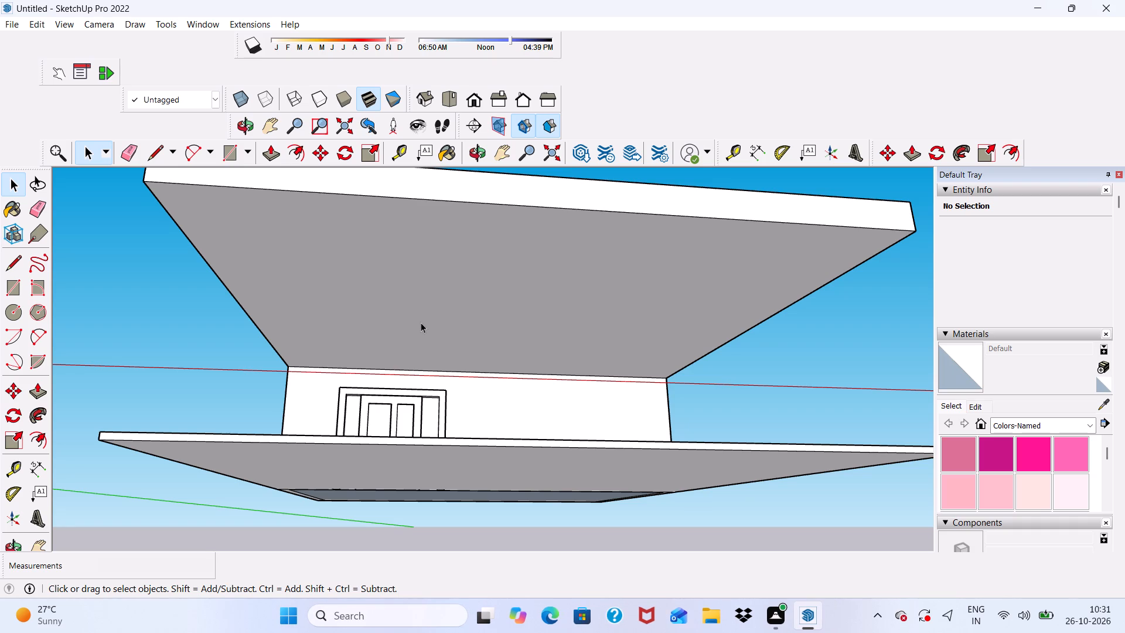
{"action": "scroll", "coordinate": [490, 260], "scroll_direction": "down", "scroll_amount": 6}
{"action": "key", "text": "space"}
{"action": "middle_click_drag", "start_coordinate": [435, 294], "coordinate": [348, 404]}
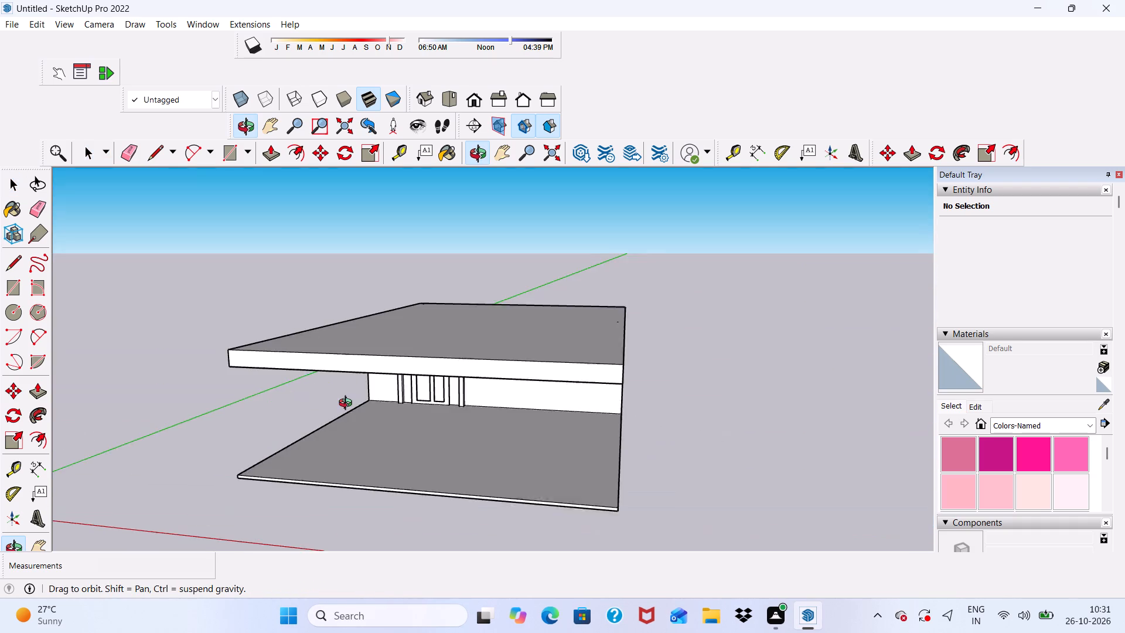
{"action": "middle_click_drag", "start_coordinate": [348, 404], "coordinate": [340, 406]}
{"action": "scroll", "coordinate": [401, 239], "scroll_direction": "up", "scroll_amount": 5}
{"action": "scroll", "coordinate": [403, 331], "scroll_direction": "down", "scroll_amount": 1}
{"action": "middle_click_drag", "start_coordinate": [374, 363], "coordinate": [457, 273]}
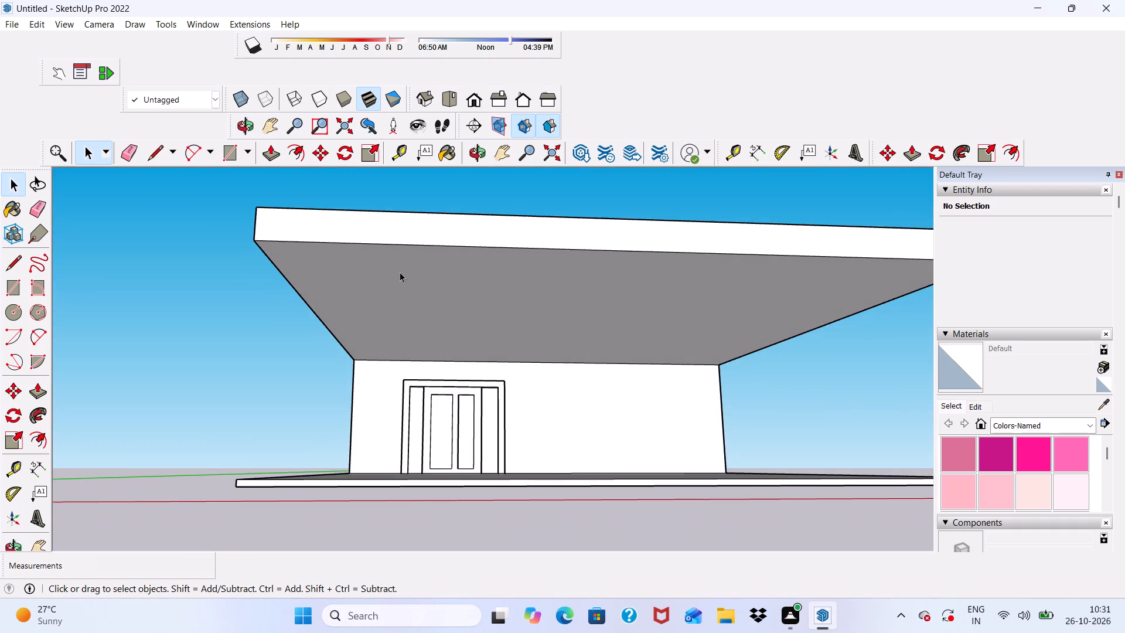
{"action": "scroll", "coordinate": [270, 249], "scroll_direction": "down", "scroll_amount": 5}
{"action": "scroll", "coordinate": [332, 312], "scroll_direction": "up", "scroll_amount": 1}
{"action": "middle_click_drag", "start_coordinate": [339, 307], "coordinate": [343, 322]}
{"action": "scroll", "coordinate": [332, 339], "scroll_direction": "down", "scroll_amount": 5}
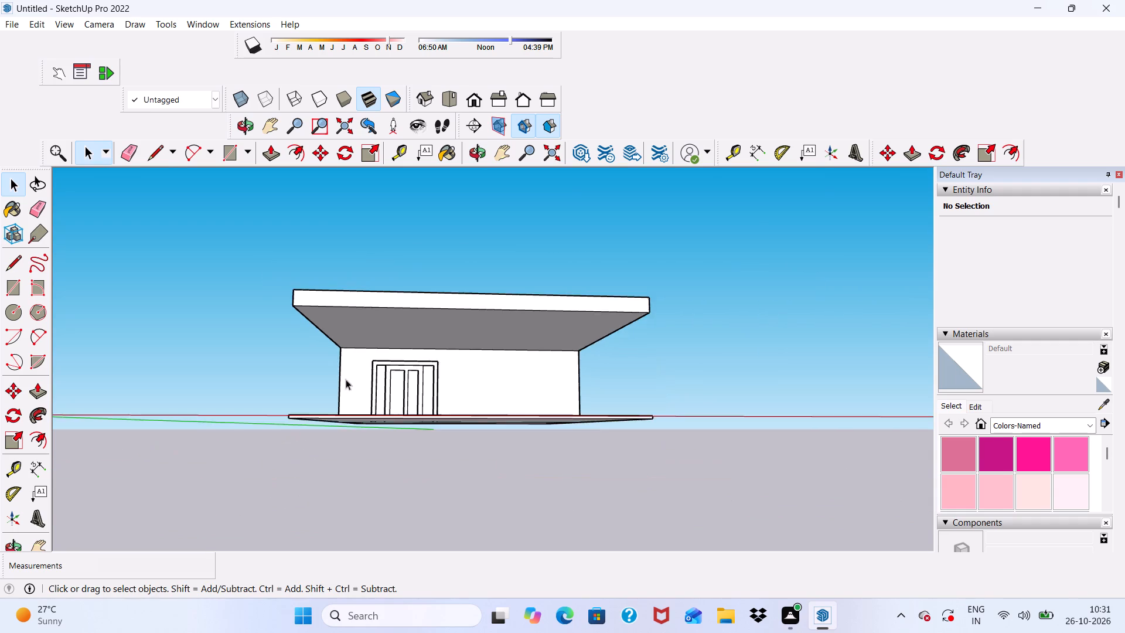
{"action": "middle_click_drag", "start_coordinate": [346, 379], "coordinate": [331, 411]}
{"action": "scroll", "coordinate": [307, 360], "scroll_direction": "up", "scroll_amount": 6}
{"action": "scroll", "coordinate": [306, 359], "scroll_direction": "down", "scroll_amount": 1}
{"action": "middle_click_drag", "start_coordinate": [306, 358], "coordinate": [316, 346]}
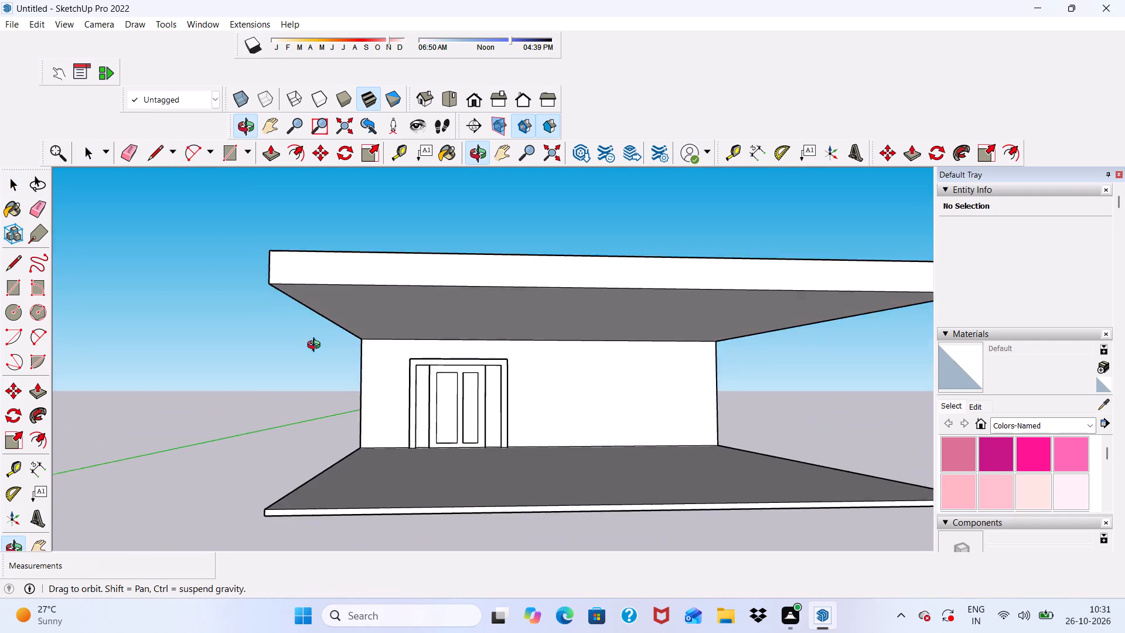
{"action": "middle_click_drag", "start_coordinate": [316, 346], "coordinate": [312, 392]}
{"action": "left_click_drag", "start_coordinate": [328, 386], "coordinate": [325, 353]}
{"action": "left_click_drag", "start_coordinate": [325, 355], "coordinate": [313, 388]}
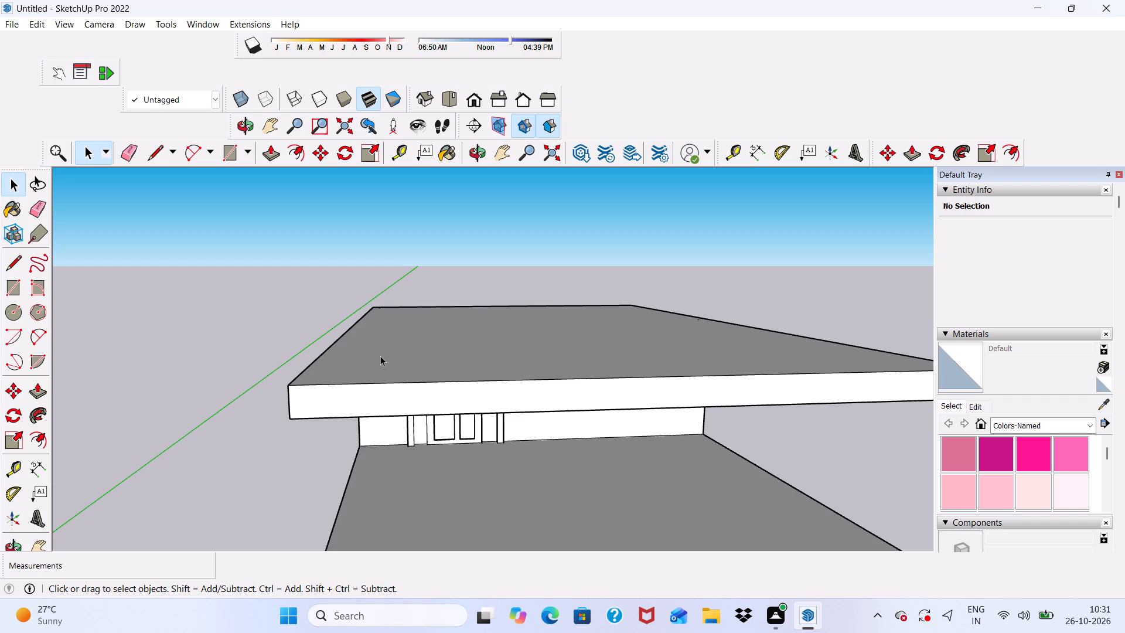
{"action": "scroll", "coordinate": [383, 352], "scroll_direction": "up", "scroll_amount": 5}
{"action": "scroll", "coordinate": [374, 349], "scroll_direction": "down", "scroll_amount": 5}
{"action": "middle_click_drag", "start_coordinate": [370, 375], "coordinate": [363, 301]}
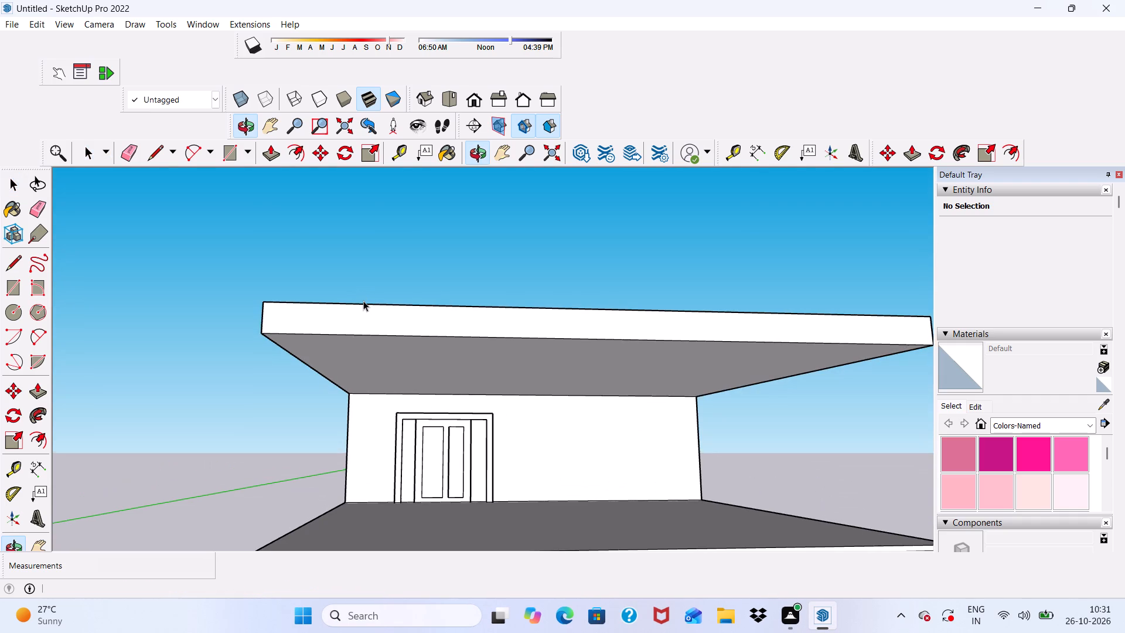
{"action": "scroll", "coordinate": [359, 295], "scroll_direction": "down", "scroll_amount": 4}
{"action": "middle_click_drag", "start_coordinate": [321, 329], "coordinate": [331, 376]}
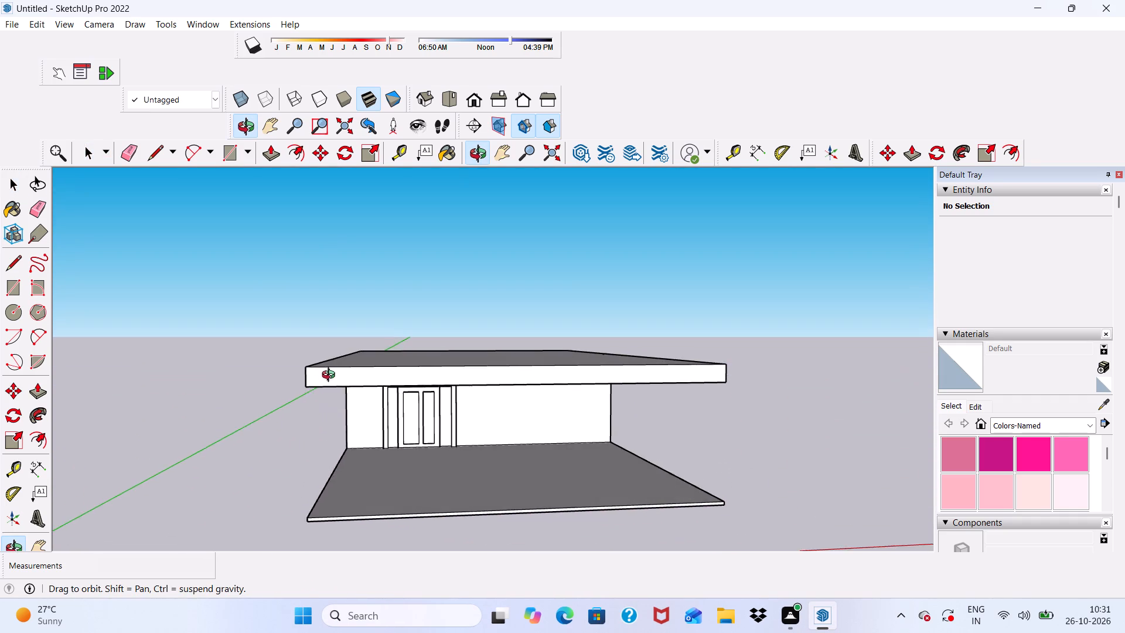
{"action": "middle_click_drag", "start_coordinate": [331, 376], "coordinate": [332, 378]}
{"action": "scroll", "coordinate": [391, 309], "scroll_direction": "up", "scroll_amount": 6}
{"action": "scroll", "coordinate": [401, 302], "scroll_direction": "down", "scroll_amount": 1}
{"action": "middle_click_drag", "start_coordinate": [401, 302], "coordinate": [408, 320]}
{"action": "scroll", "coordinate": [363, 261], "scroll_direction": "up", "scroll_amount": 1}
{"action": "scroll", "coordinate": [338, 309], "scroll_direction": "down", "scroll_amount": 4}
{"action": "middle_click_drag", "start_coordinate": [362, 397], "coordinate": [353, 341]}
{"action": "scroll", "coordinate": [365, 346], "scroll_direction": "down", "scroll_amount": 3}
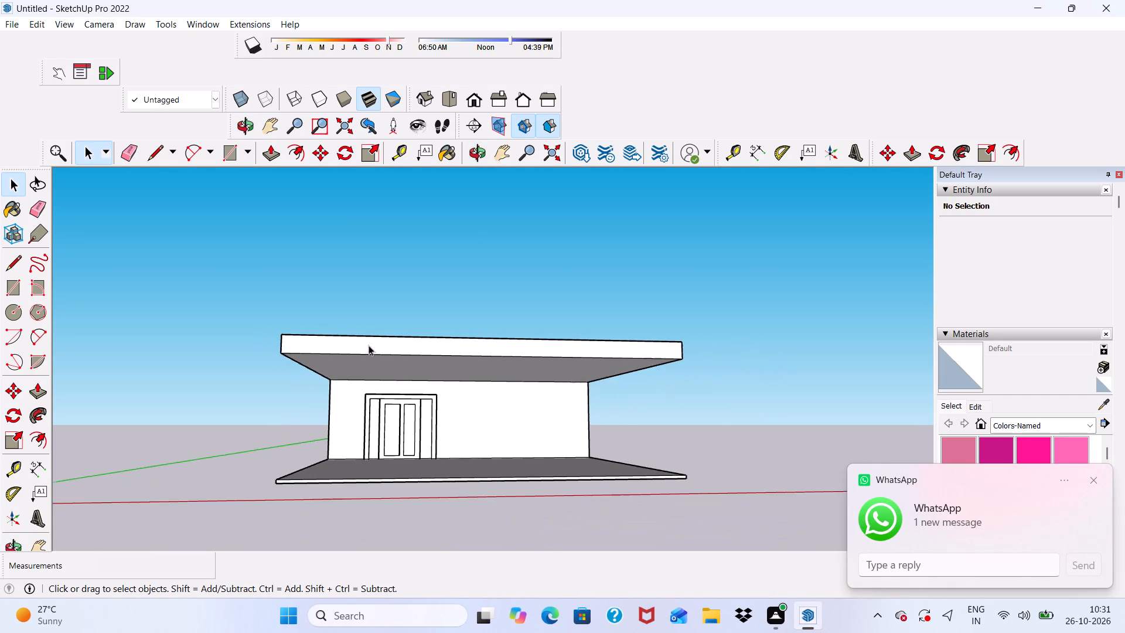
Select the roof's top face and examine the overhang against the porch slab and door wall.
{"action": "middle_click_drag", "start_coordinate": [368, 346], "coordinate": [329, 415]}
{"action": "scroll", "coordinate": [329, 415], "scroll_direction": "up", "scroll_amount": 4}
{"action": "left_click", "coordinate": [364, 384]}
{"action": "scroll", "coordinate": [364, 384], "scroll_direction": "down", "scroll_amount": 1}
{"action": "middle_click_drag", "start_coordinate": [364, 384], "coordinate": [367, 405]}
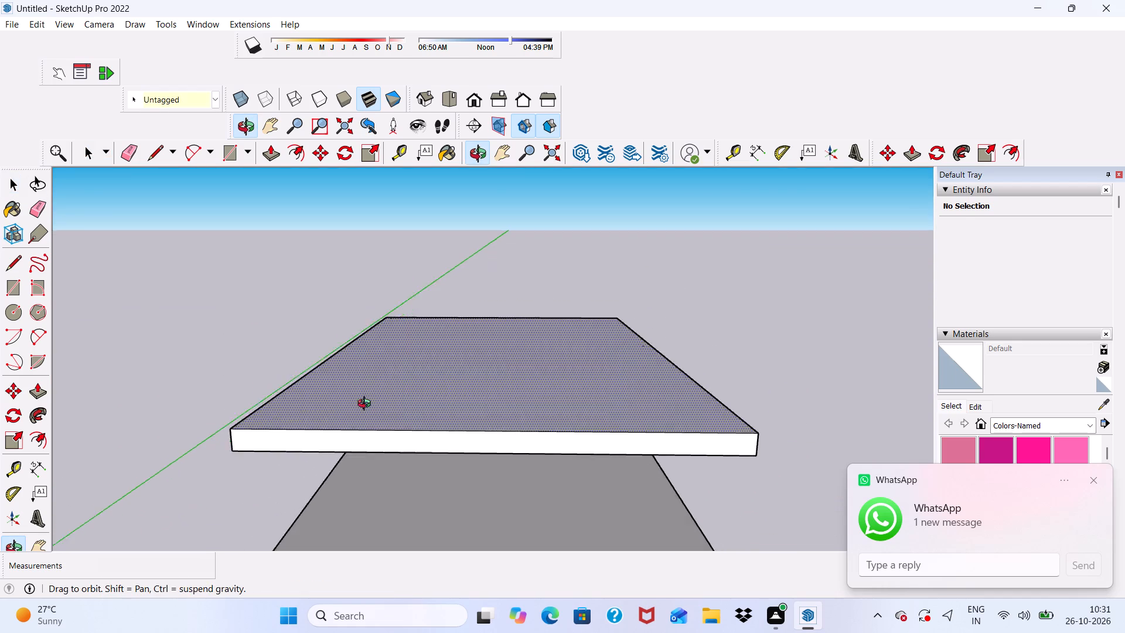
{"action": "middle_click_drag", "start_coordinate": [367, 405], "coordinate": [369, 474]}
{"action": "left_click_drag", "start_coordinate": [296, 137], "coordinate": [300, 147]}
{"action": "scroll", "coordinate": [398, 333], "scroll_direction": "down", "scroll_amount": 5}
{"action": "middle_click_drag", "start_coordinate": [441, 409], "coordinate": [433, 341]}
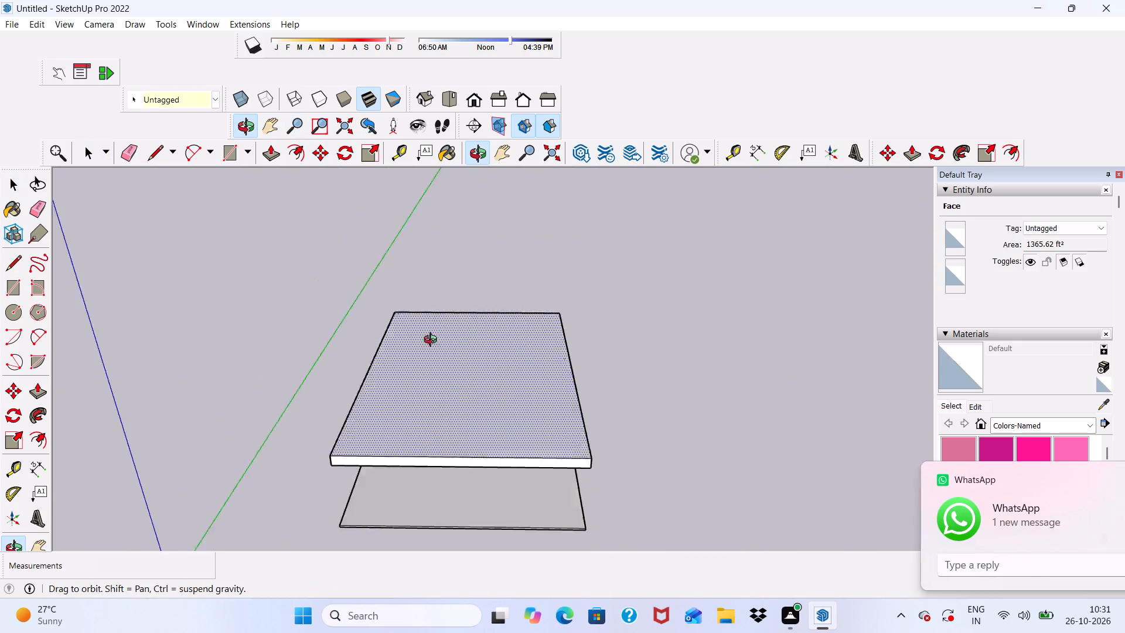
{"action": "middle_click_drag", "start_coordinate": [433, 341], "coordinate": [435, 286]}
{"action": "scroll", "coordinate": [435, 286], "scroll_direction": "up", "scroll_amount": 12}
{"action": "scroll", "coordinate": [340, 149], "scroll_direction": "down", "scroll_amount": 5}
{"action": "scroll", "coordinate": [355, 349], "scroll_direction": "up", "scroll_amount": 1}
{"action": "scroll", "coordinate": [364, 281], "scroll_direction": "down", "scroll_amount": 3}
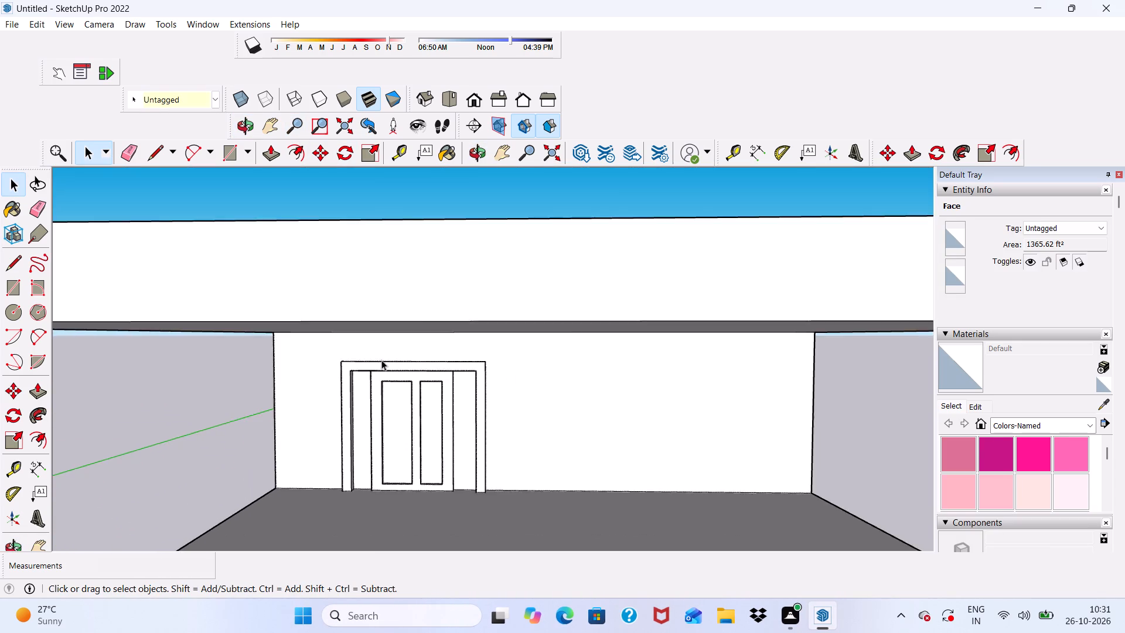
{"action": "scroll", "coordinate": [381, 360], "scroll_direction": "down", "scroll_amount": 6}
{"action": "middle_click_drag", "start_coordinate": [415, 353], "coordinate": [444, 359]}
{"action": "scroll", "coordinate": [417, 331], "scroll_direction": "down", "scroll_amount": 7}
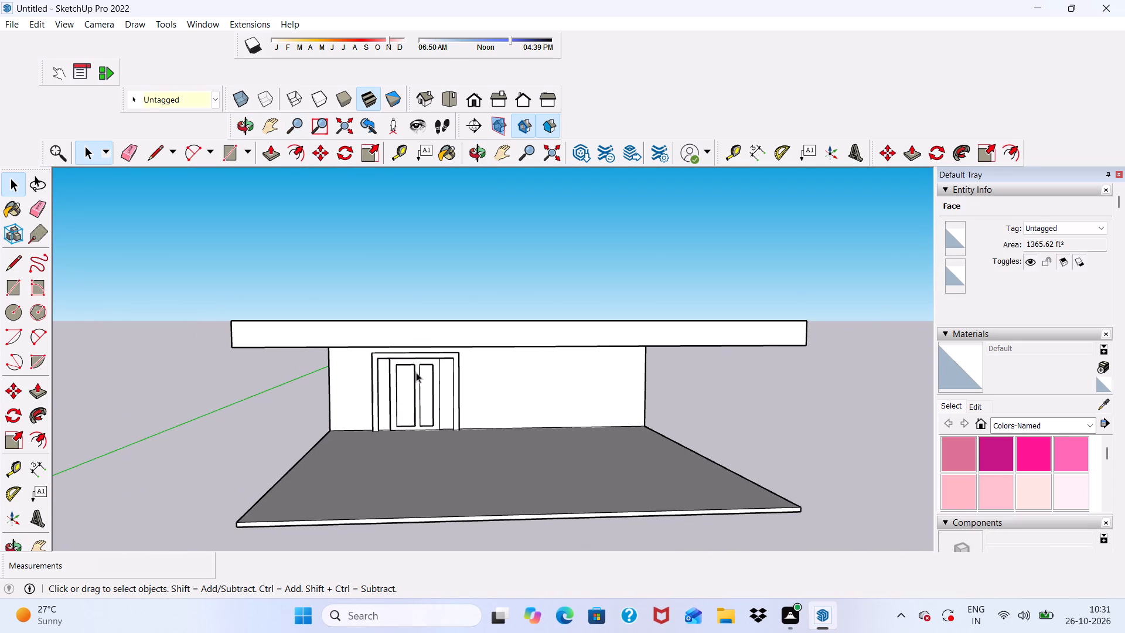
Push the roof overhang's front fascia back 3' 1 1/4" with Push/Pull.
{"action": "scroll", "coordinate": [416, 372], "scroll_direction": "down", "scroll_amount": 1}
{"action": "middle_click_drag", "start_coordinate": [435, 421], "coordinate": [407, 462]}
{"action": "scroll", "coordinate": [428, 463], "scroll_direction": "down", "scroll_amount": 1}
{"action": "scroll", "coordinate": [383, 410], "scroll_direction": "up", "scroll_amount": 10}
{"action": "left_click", "coordinate": [343, 431]}
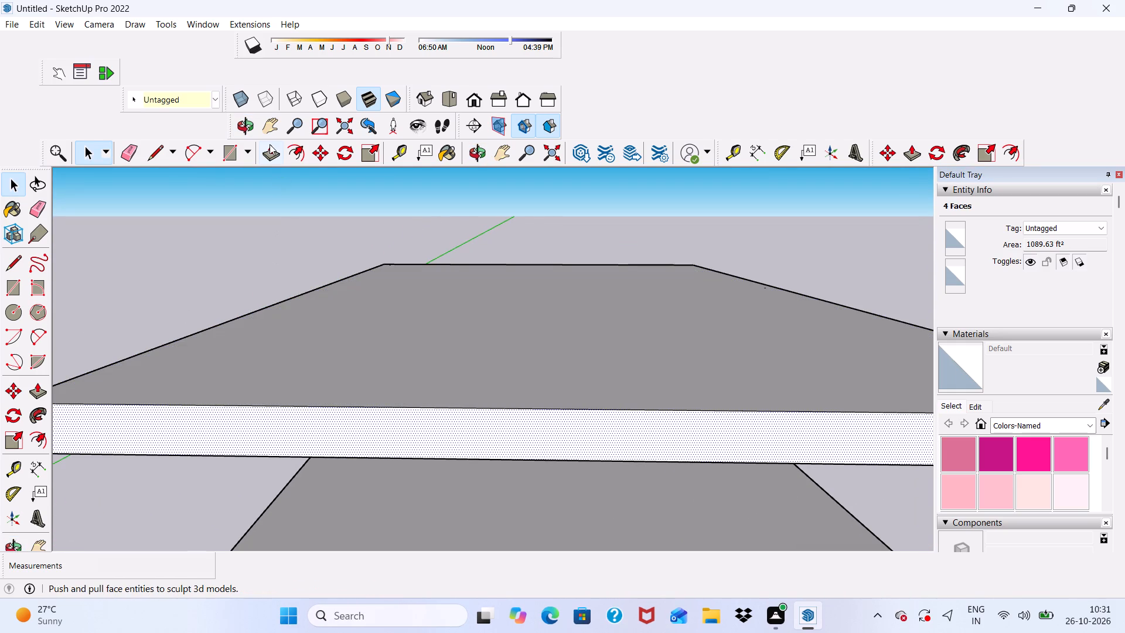
{"action": "left_click", "coordinate": [270, 144]}
{"action": "left_click_drag", "start_coordinate": [300, 423], "coordinate": [318, 367]}
Push the porch slab's front face back 3' 1 1/4" to align with the shortened roof overhang.
{"action": "scroll", "coordinate": [311, 302], "scroll_direction": "down", "scroll_amount": 6}
{"action": "middle_click_drag", "start_coordinate": [342, 394], "coordinate": [328, 380]}
{"action": "scroll", "coordinate": [278, 493], "scroll_direction": "up", "scroll_amount": 5}
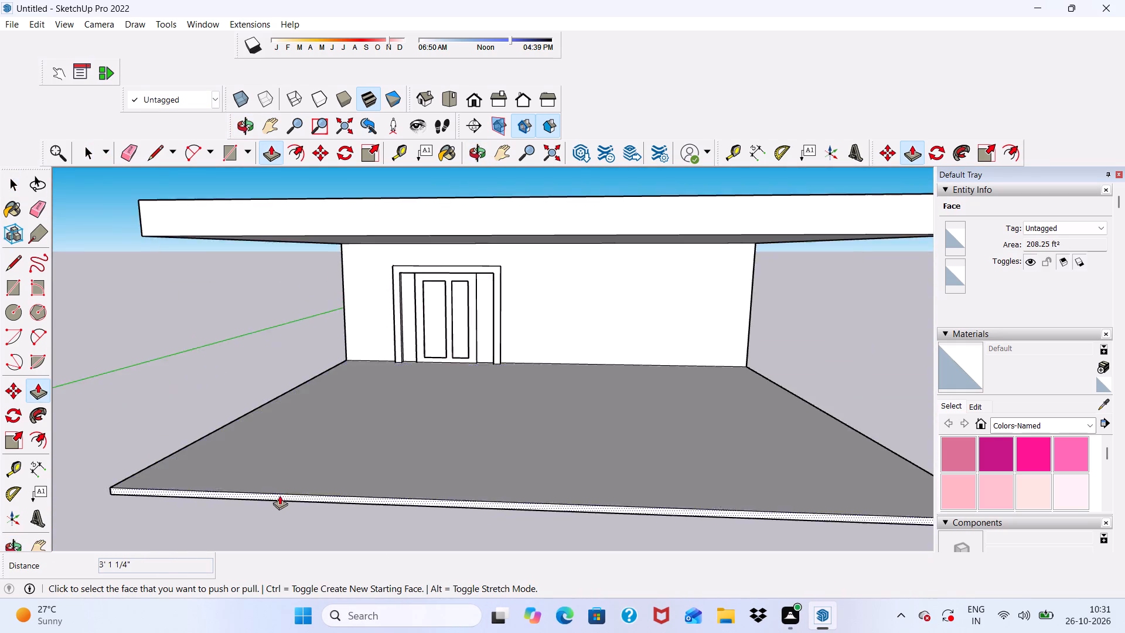
{"action": "scroll", "coordinate": [279, 495], "scroll_direction": "up", "scroll_amount": 12}
{"action": "scroll", "coordinate": [269, 360], "scroll_direction": "down", "scroll_amount": 6}
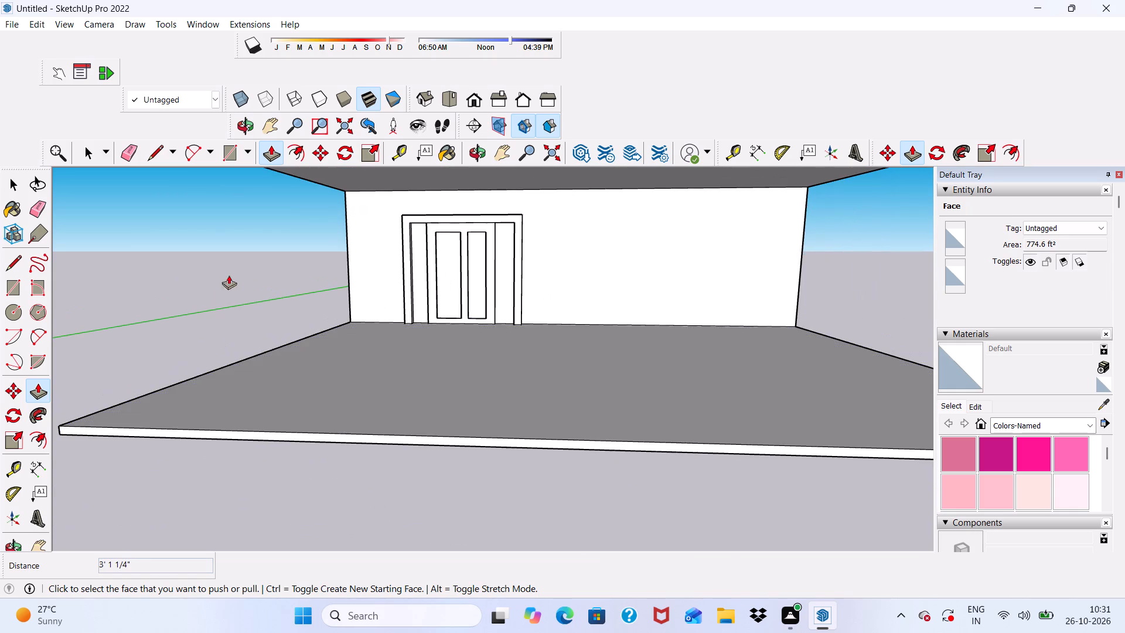
{"action": "left_click", "coordinate": [269, 435]}
{"action": "scroll", "coordinate": [330, 342], "scroll_direction": "down", "scroll_amount": 2}
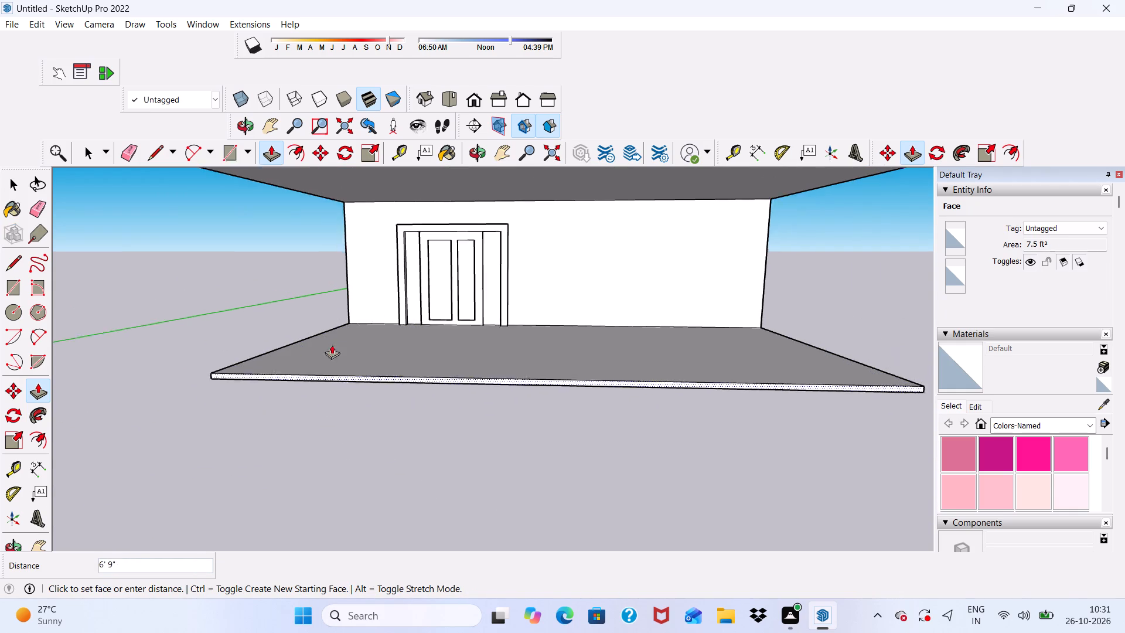
{"action": "scroll", "coordinate": [332, 345], "scroll_direction": "down", "scroll_amount": 8}
{"action": "scroll", "coordinate": [377, 274], "scroll_direction": "up", "scroll_amount": 4}
{"action": "left_click", "coordinate": [377, 274]}
Examine the shortened porch slab and roof overhang from the side, front and above.
{"action": "scroll", "coordinate": [380, 292], "scroll_direction": "down", "scroll_amount": 2}
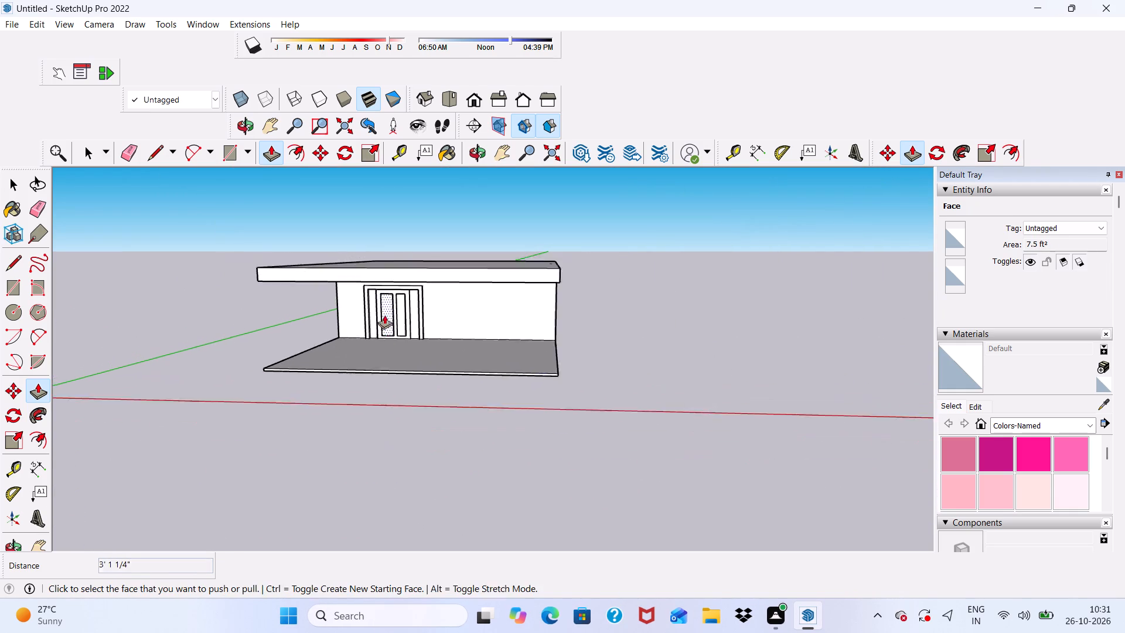
{"action": "scroll", "coordinate": [384, 315], "scroll_direction": "down", "scroll_amount": 2}
{"action": "middle_click_drag", "start_coordinate": [385, 335], "coordinate": [313, 337]}
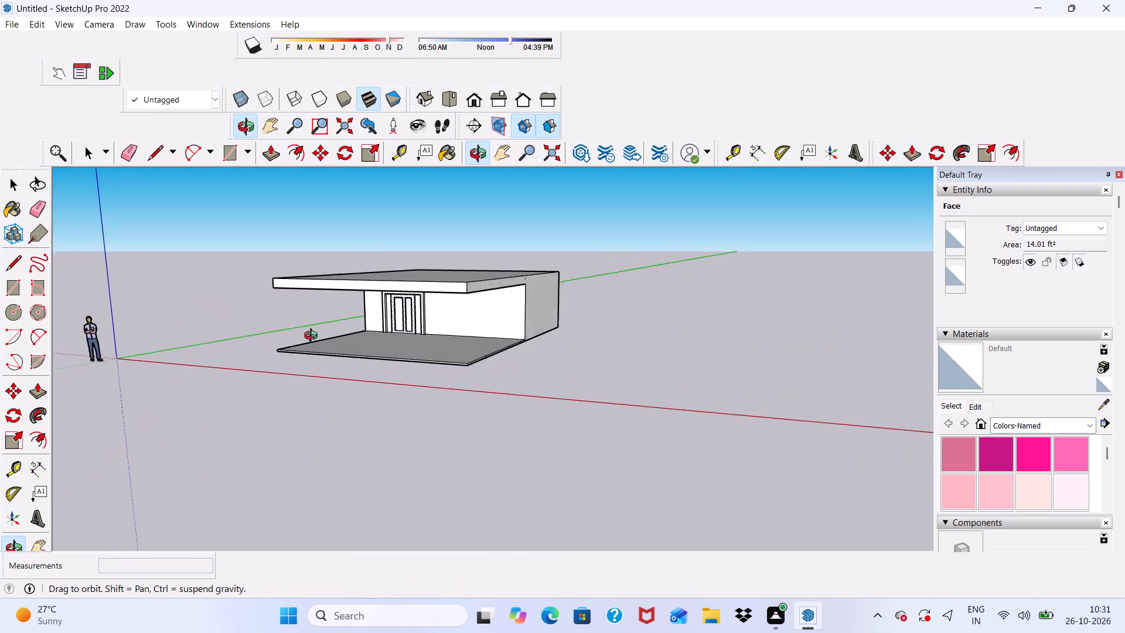
{"action": "middle_click_drag", "start_coordinate": [313, 337], "coordinate": [182, 341]}
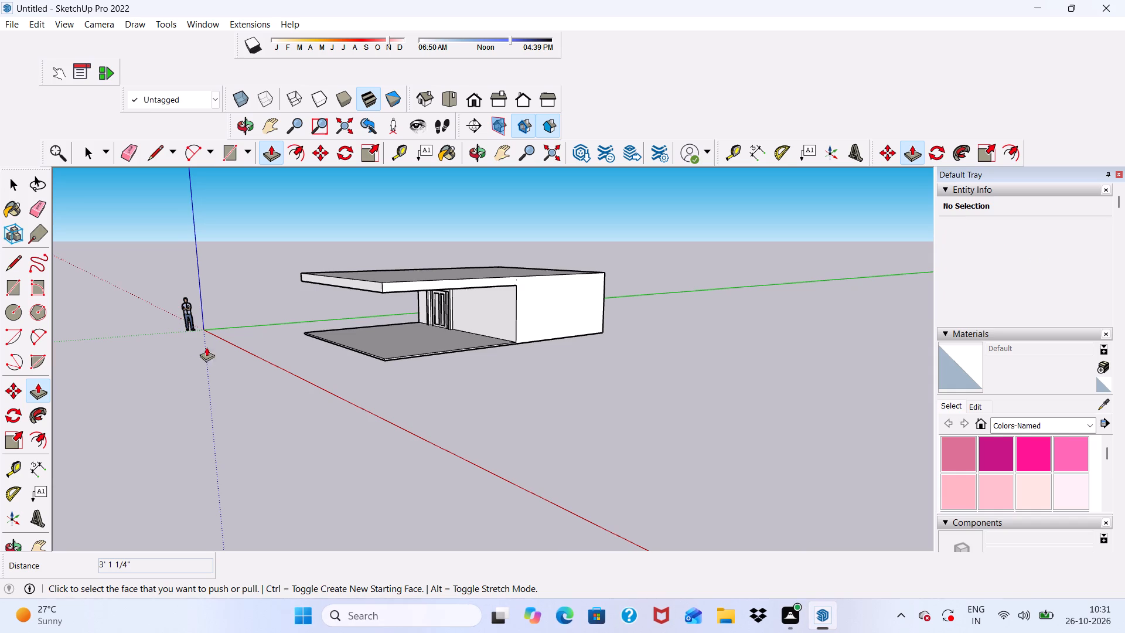
{"action": "scroll", "coordinate": [216, 349], "scroll_direction": "down", "scroll_amount": 1}
{"action": "middle_click_drag", "start_coordinate": [217, 349], "coordinate": [449, 331]}
{"action": "scroll", "coordinate": [357, 288], "scroll_direction": "up", "scroll_amount": 5}
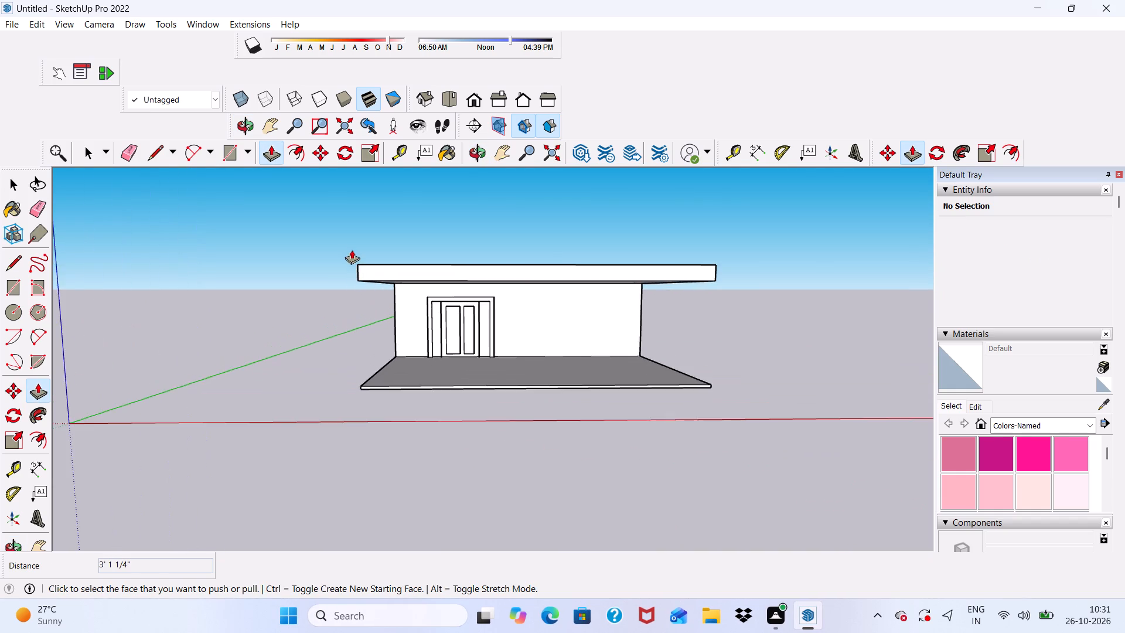
{"action": "scroll", "coordinate": [346, 240], "scroll_direction": "up", "scroll_amount": 5}
{"action": "scroll", "coordinate": [330, 235], "scroll_direction": "down", "scroll_amount": 8}
{"action": "middle_click_drag", "start_coordinate": [315, 268], "coordinate": [296, 345]}
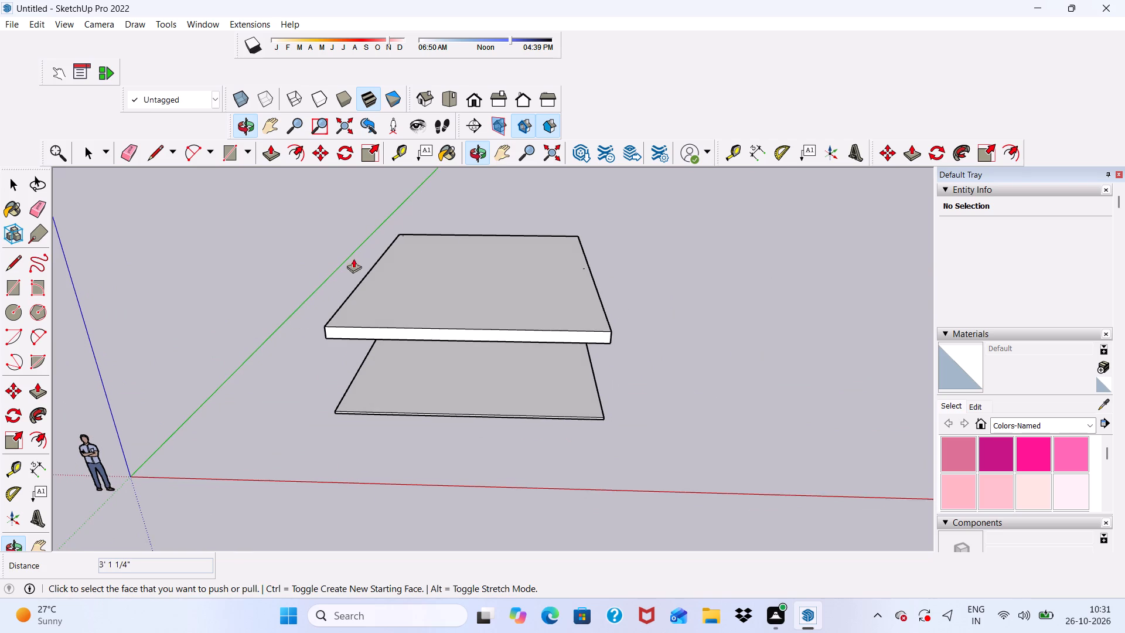
{"action": "scroll", "coordinate": [376, 372], "scroll_direction": "down", "scroll_amount": 1}
{"action": "middle_click_drag", "start_coordinate": [378, 378], "coordinate": [380, 306]}
{"action": "scroll", "coordinate": [383, 300], "scroll_direction": "up", "scroll_amount": 6}
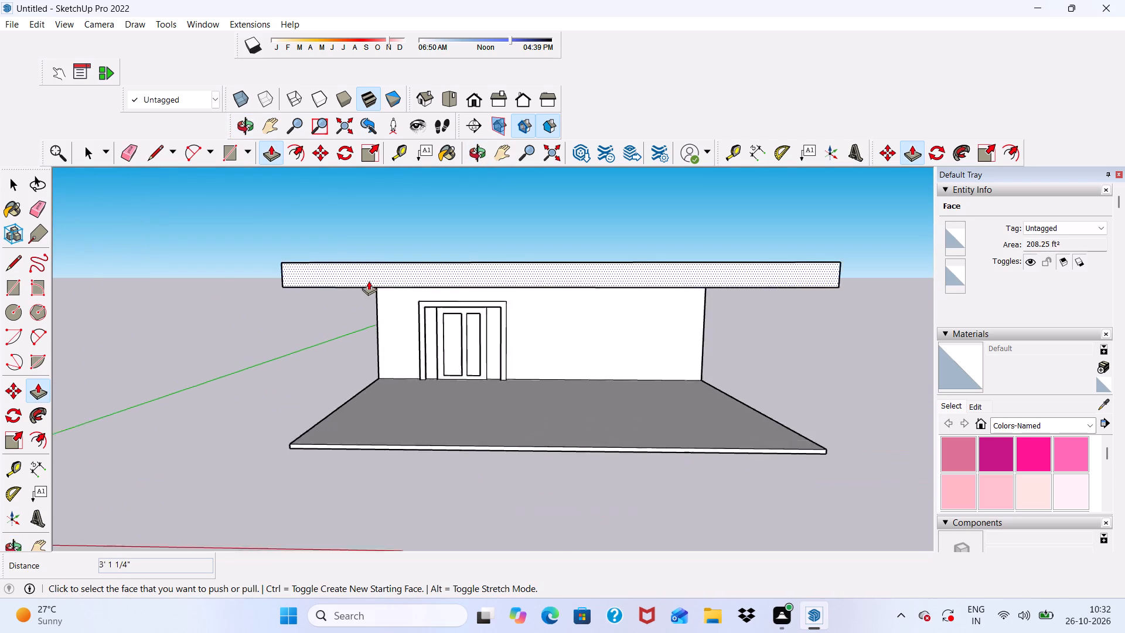
{"action": "scroll", "coordinate": [369, 281], "scroll_direction": "up", "scroll_amount": 4}
{"action": "scroll", "coordinate": [367, 275], "scroll_direction": "down", "scroll_amount": 4}
{"action": "middle_click_drag", "start_coordinate": [364, 278], "coordinate": [389, 295]}
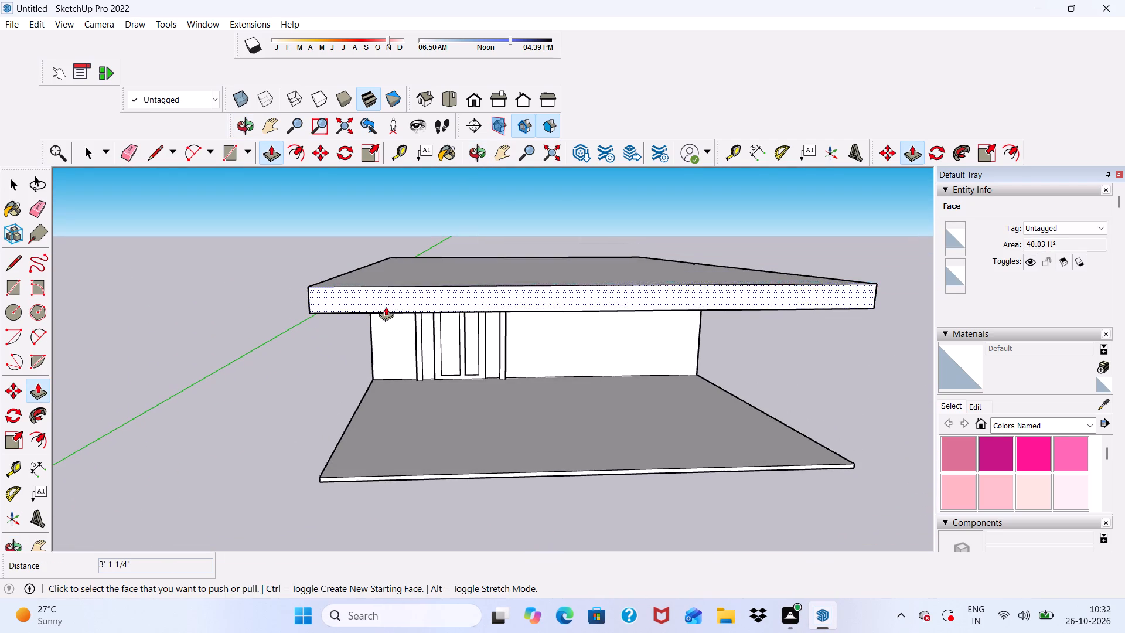
Offset the outline of the roof's top face inward by 9".
{"action": "key", "text": "space"}
{"action": "scroll", "coordinate": [401, 296], "scroll_direction": "down", "scroll_amount": 4}
{"action": "middle_click_drag", "start_coordinate": [424, 397], "coordinate": [418, 422]}
{"action": "left_click", "coordinate": [298, 154]}
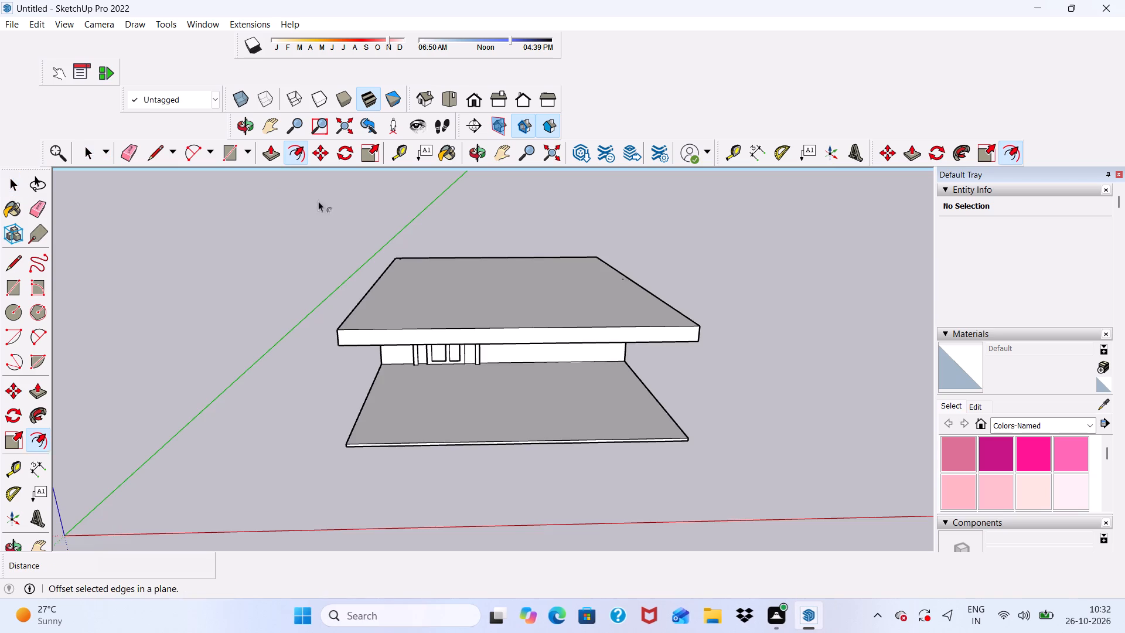
{"action": "scroll", "coordinate": [343, 258], "scroll_direction": "down", "scroll_amount": 1}
{"action": "scroll", "coordinate": [399, 314], "scroll_direction": "up", "scroll_amount": 5}
{"action": "scroll", "coordinate": [404, 288], "scroll_direction": "down", "scroll_amount": 2}
{"action": "middle_click_drag", "start_coordinate": [413, 294], "coordinate": [403, 386]}
{"action": "scroll", "coordinate": [395, 381], "scroll_direction": "up", "scroll_amount": 2}
{"action": "left_click", "coordinate": [392, 376]}
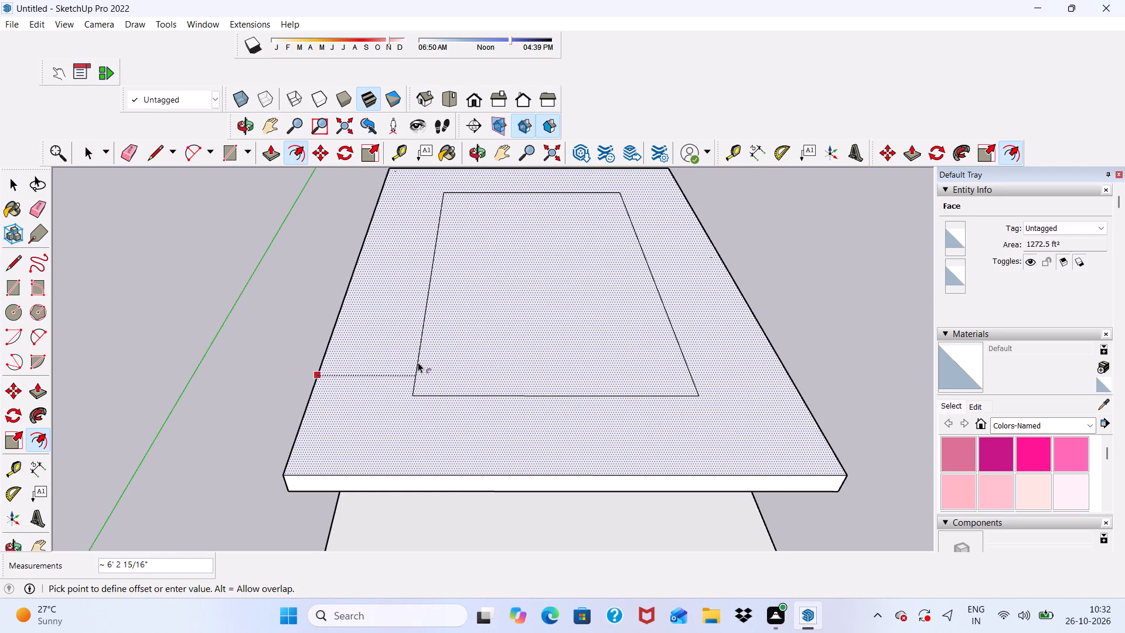
{"action": "type", "text": "9\""}
{"action": "key", "text": "Return"}
{"action": "scroll", "coordinate": [418, 362], "scroll_direction": "down", "scroll_amount": 1}
{"action": "key", "text": "space"}
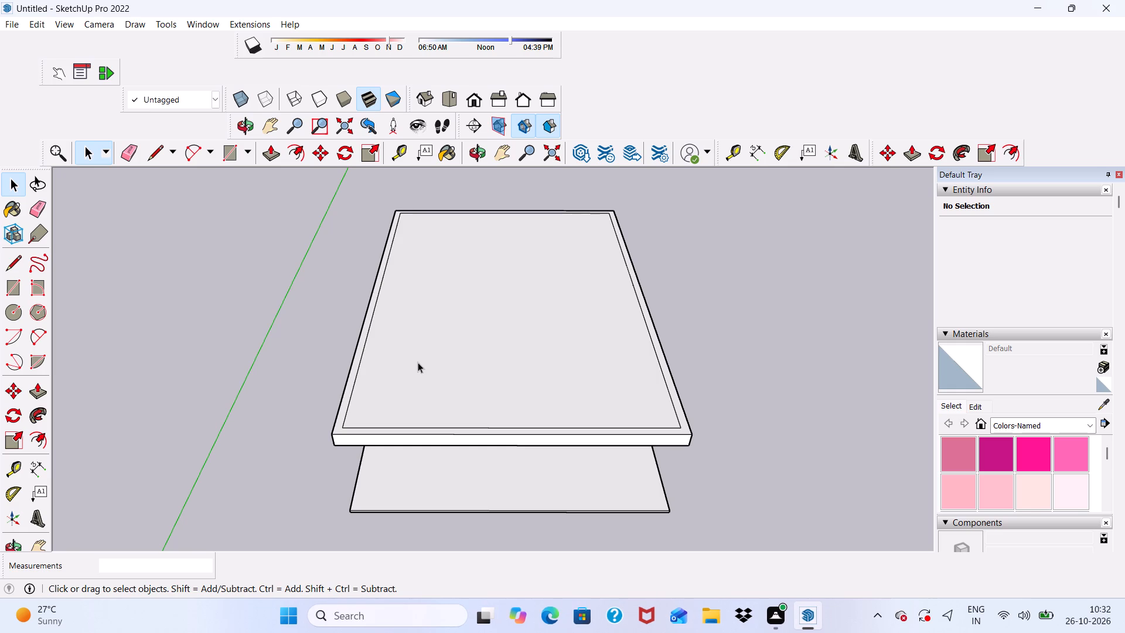
Draw a 9" line from the offset outline's rear-left corner across the border strip to the roof's left outer edge.
{"action": "scroll", "coordinate": [165, 463], "scroll_direction": "up", "scroll_amount": 3}
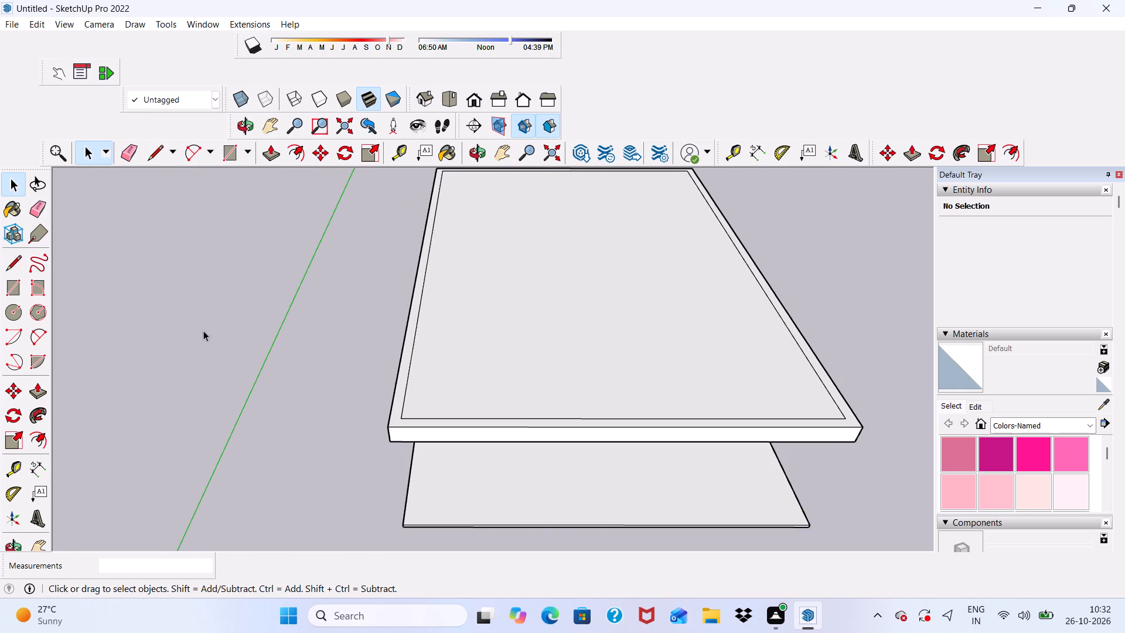
{"action": "scroll", "coordinate": [365, 411], "scroll_direction": "up", "scroll_amount": 1}
{"action": "scroll", "coordinate": [112, 366], "scroll_direction": "down", "scroll_amount": 5}
{"action": "middle_click_drag", "start_coordinate": [372, 358], "coordinate": [421, 415]}
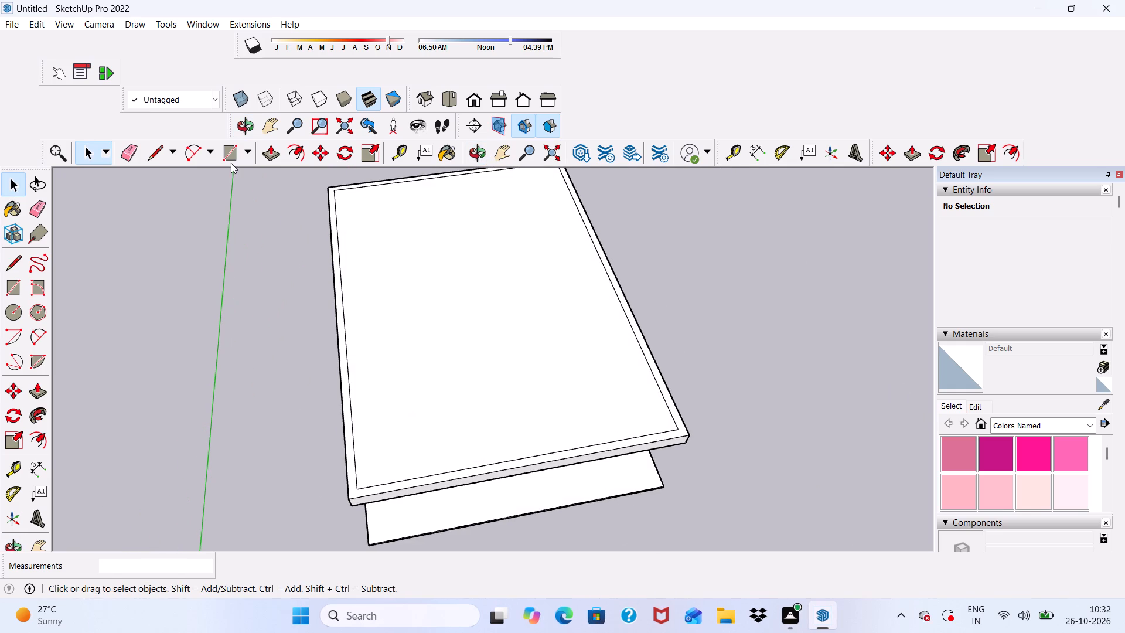
{"action": "left_click", "coordinate": [156, 149]}
{"action": "scroll", "coordinate": [277, 215], "scroll_direction": "up", "scroll_amount": 10}
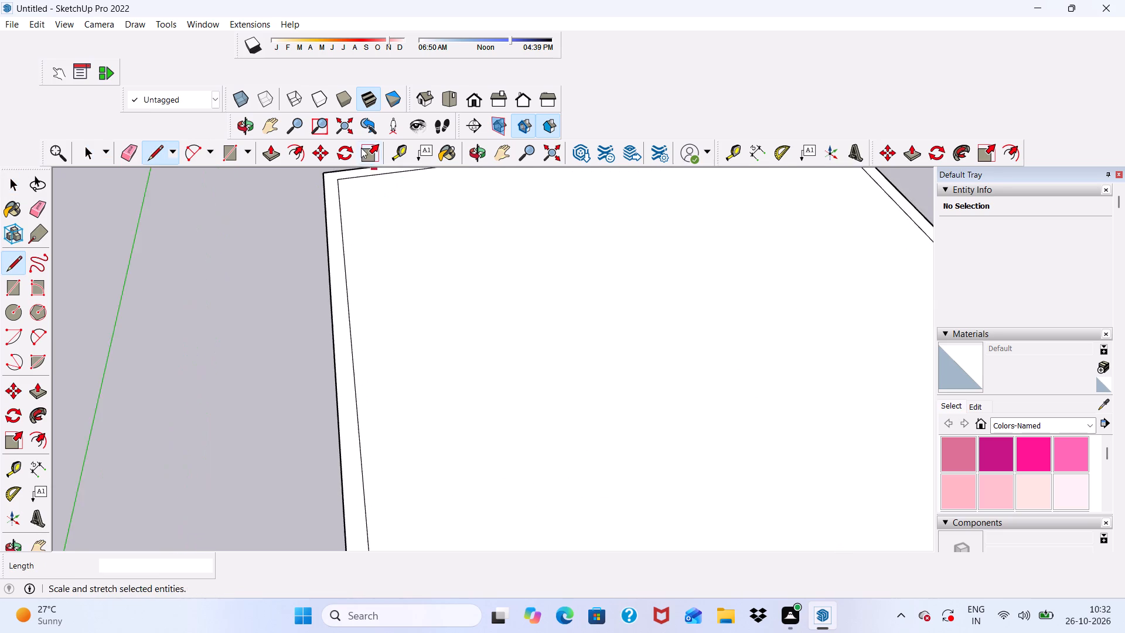
{"action": "scroll", "coordinate": [357, 147], "scroll_direction": "down", "scroll_amount": 15}
{"action": "scroll", "coordinate": [335, 287], "scroll_direction": "up", "scroll_amount": 13}
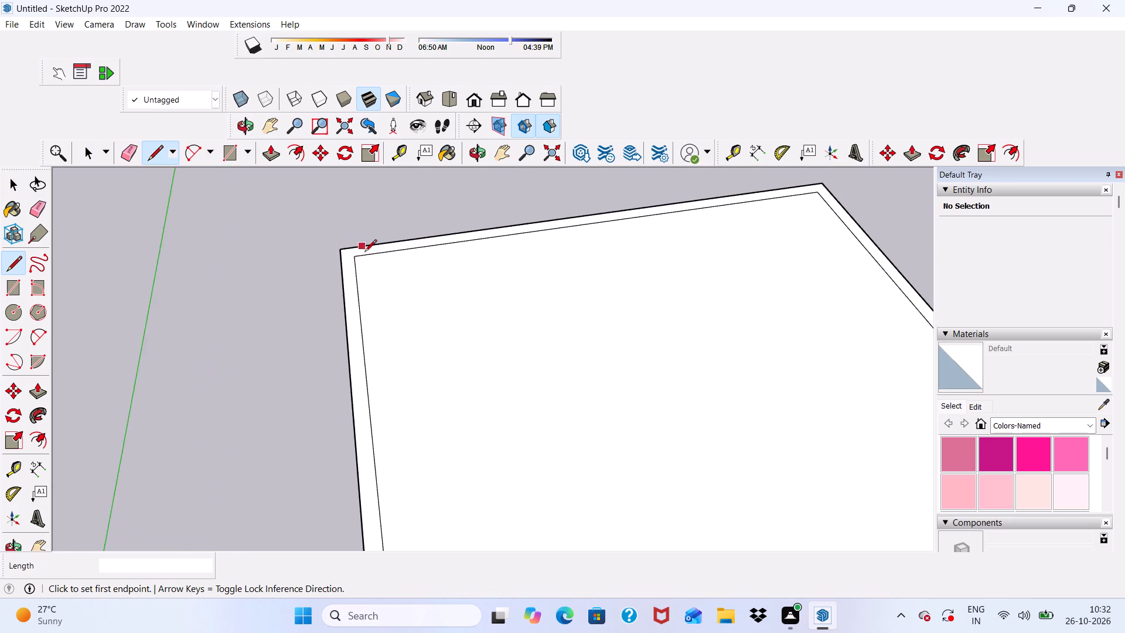
{"action": "scroll", "coordinate": [364, 253], "scroll_direction": "up", "scroll_amount": 9}
{"action": "left_click", "coordinate": [344, 258]}
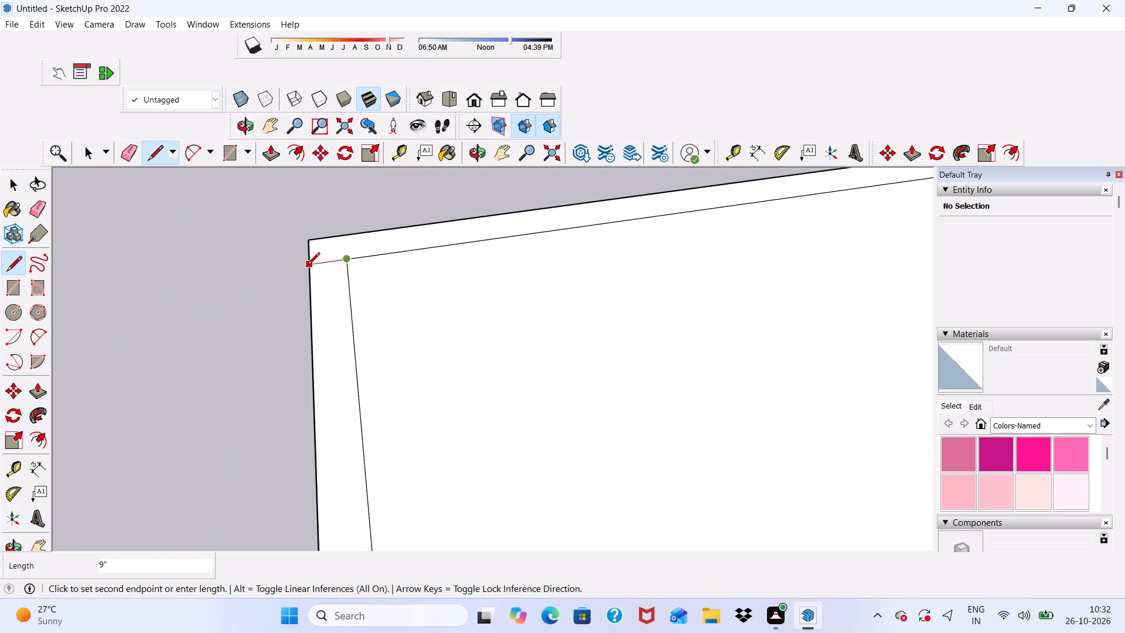
{"action": "left_click", "coordinate": [309, 266]}
Draw a 9" line from the offset outline's front-right corner across the border strip to the roof's front edge.
{"action": "scroll", "coordinate": [281, 290], "scroll_direction": "down", "scroll_amount": 20}
{"action": "scroll", "coordinate": [281, 290], "scroll_direction": "down", "scroll_amount": 10}
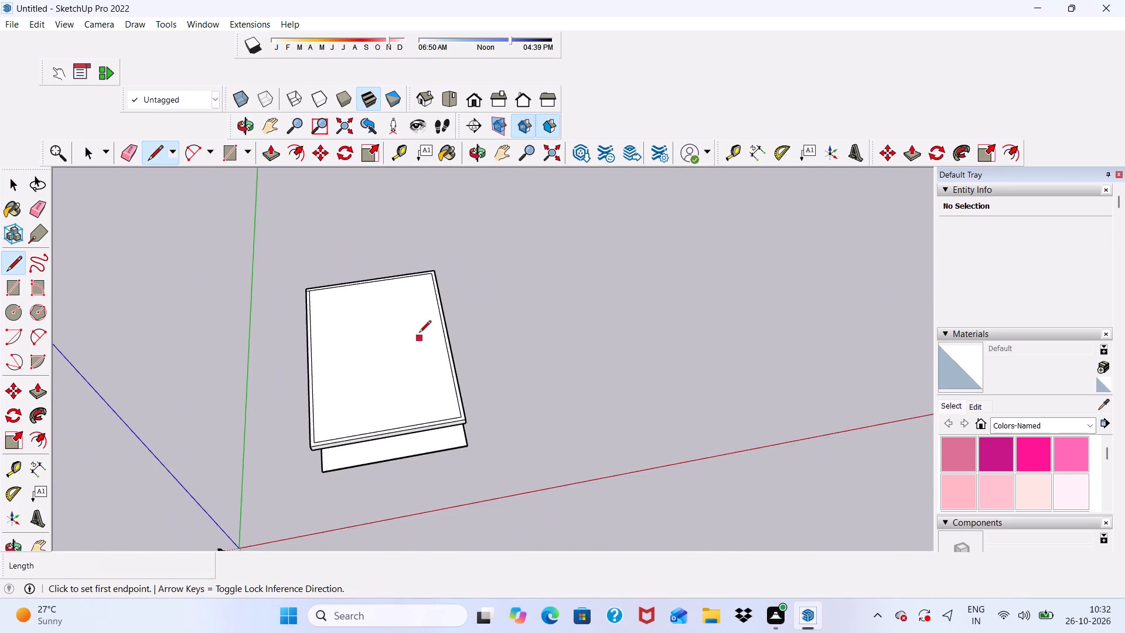
{"action": "scroll", "coordinate": [441, 410], "scroll_direction": "up", "scroll_amount": 6}
{"action": "scroll", "coordinate": [434, 427], "scroll_direction": "down", "scroll_amount": 1}
{"action": "middle_click_drag", "start_coordinate": [434, 427], "coordinate": [360, 210]}
{"action": "scroll", "coordinate": [360, 210], "scroll_direction": "up", "scroll_amount": 5}
{"action": "scroll", "coordinate": [360, 216], "scroll_direction": "down", "scroll_amount": 2}
{"action": "middle_click_drag", "start_coordinate": [432, 397], "coordinate": [222, 400]}
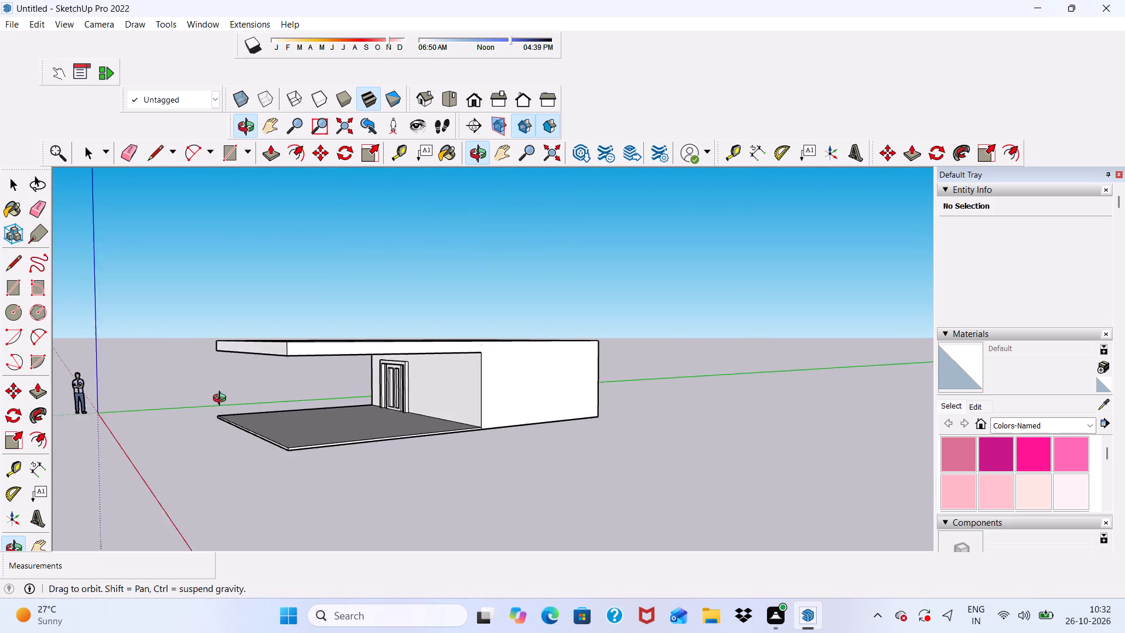
{"action": "middle_click_drag", "start_coordinate": [222, 400], "coordinate": [483, 444]}
{"action": "scroll", "coordinate": [526, 440], "scroll_direction": "up", "scroll_amount": 5}
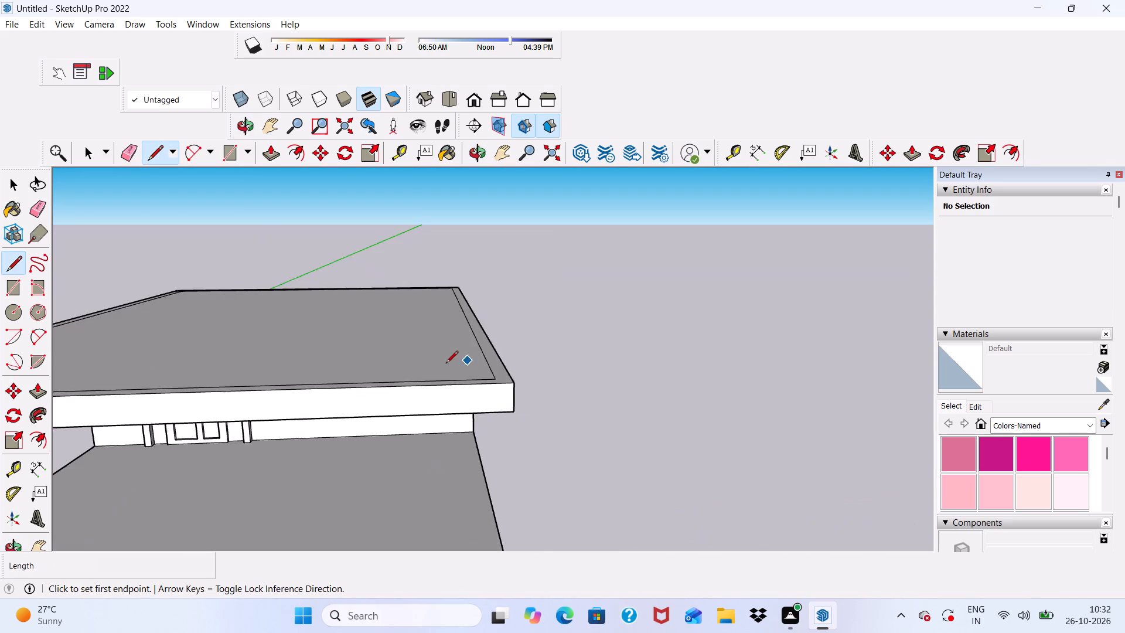
{"action": "scroll", "coordinate": [446, 364], "scroll_direction": "up", "scroll_amount": 6}
{"action": "middle_click_drag", "start_coordinate": [474, 397], "coordinate": [442, 523]}
{"action": "scroll", "coordinate": [522, 427], "scroll_direction": "up", "scroll_amount": 5}
{"action": "scroll", "coordinate": [539, 399], "scroll_direction": "down", "scroll_amount": 1}
{"action": "scroll", "coordinate": [546, 369], "scroll_direction": "up", "scroll_amount": 5}
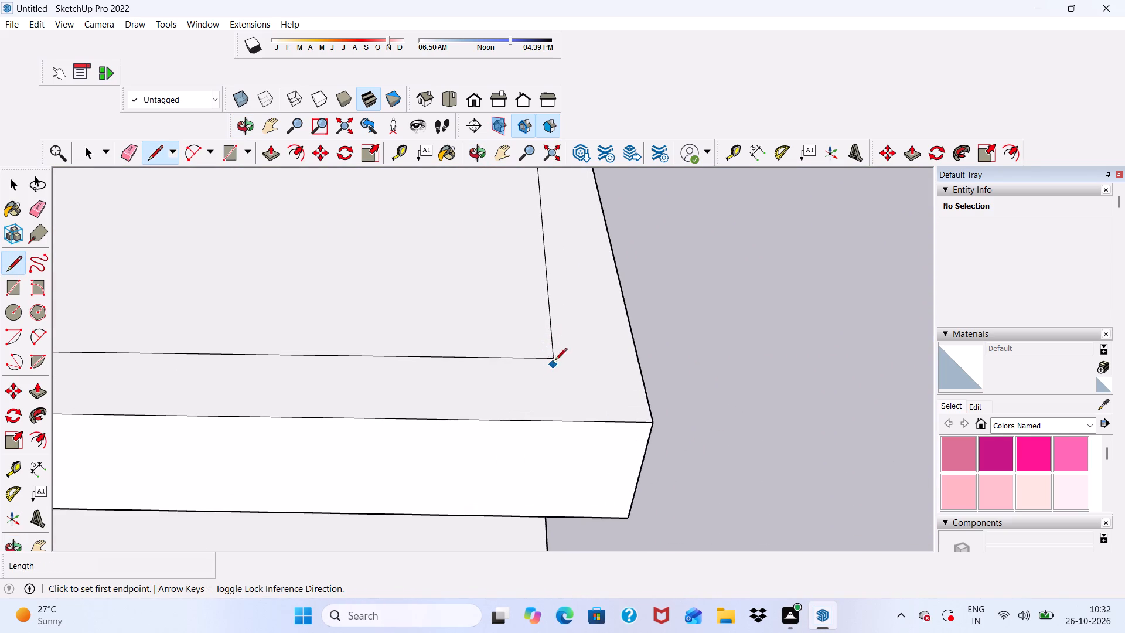
{"action": "left_click", "coordinate": [555, 359]}
{"action": "left_click", "coordinate": [567, 423]}
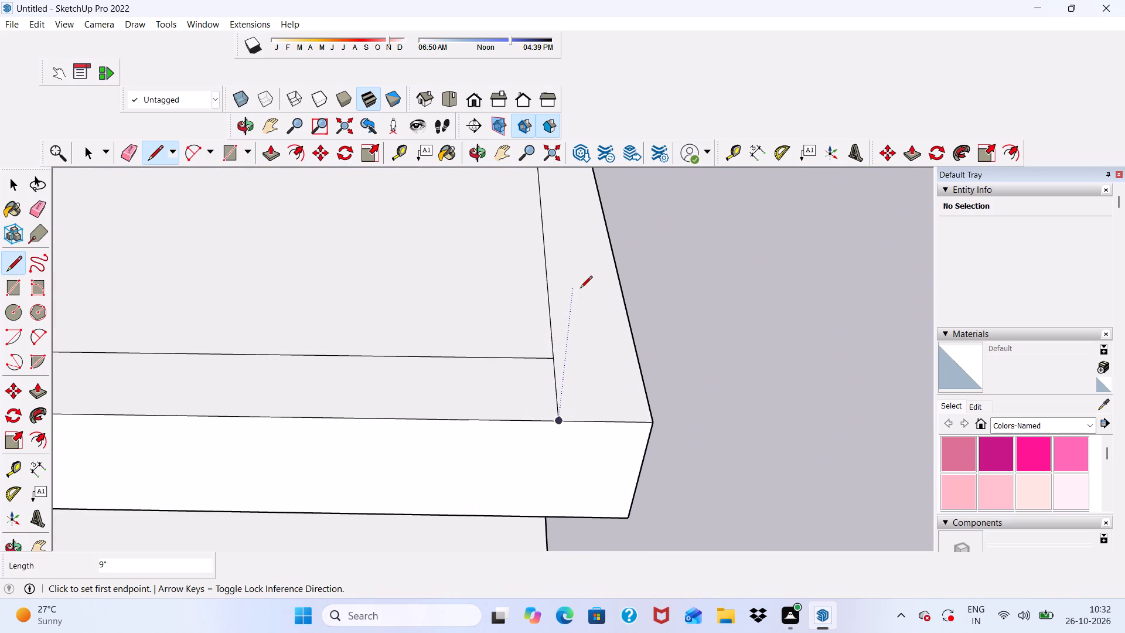
{"action": "key", "text": "space"}
Push/Pull the L-shaped border strip along the roof's rear and right sides up 10' to form upper-storey walls.
{"action": "left_click", "coordinate": [586, 301]}
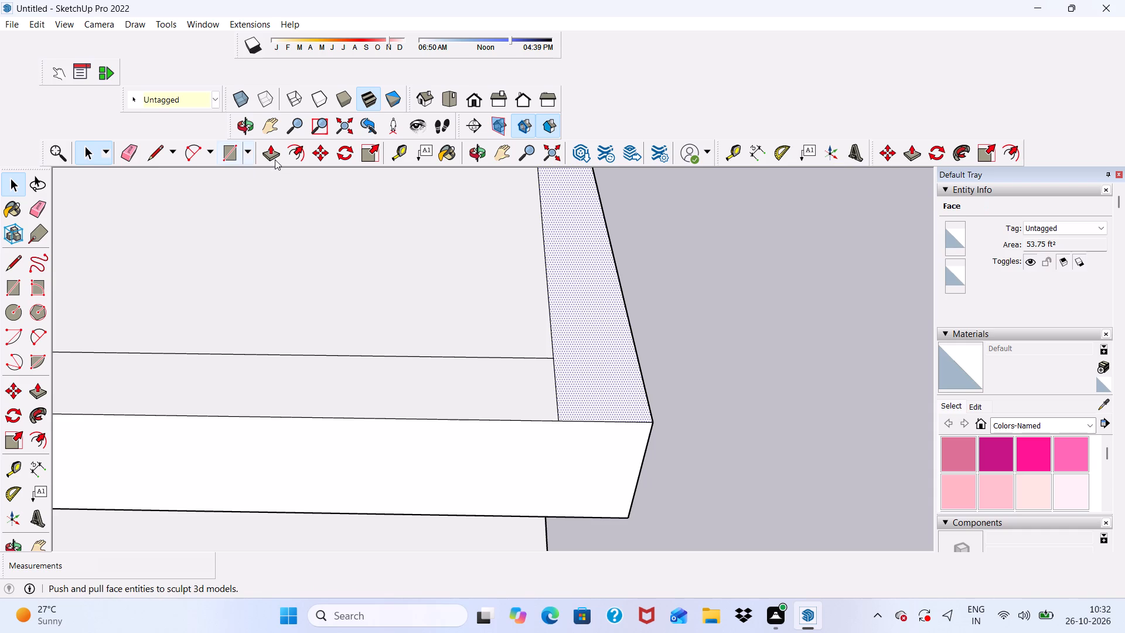
{"action": "left_click", "coordinate": [275, 156]}
{"action": "left_click", "coordinate": [587, 353]}
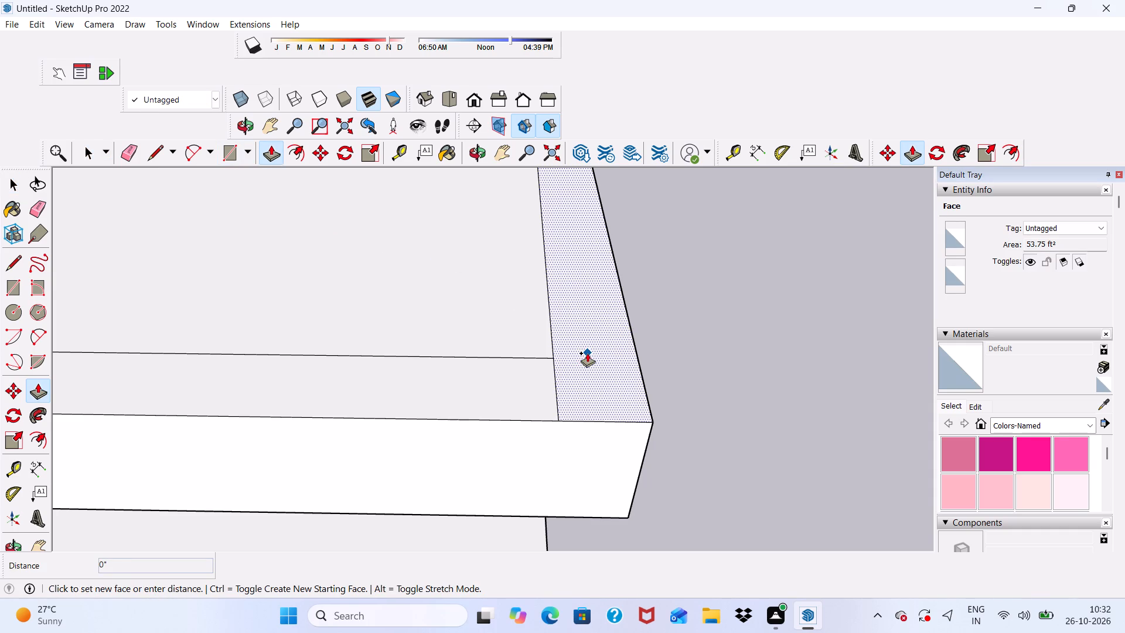
{"action": "type", "text": "10'"}
{"action": "key", "text": "Return"}
{"action": "key", "text": "space"}
Examine the raised upper-storey walls and the roof slab from the front, below and above.
{"action": "scroll", "coordinate": [538, 240], "scroll_direction": "down", "scroll_amount": 5}
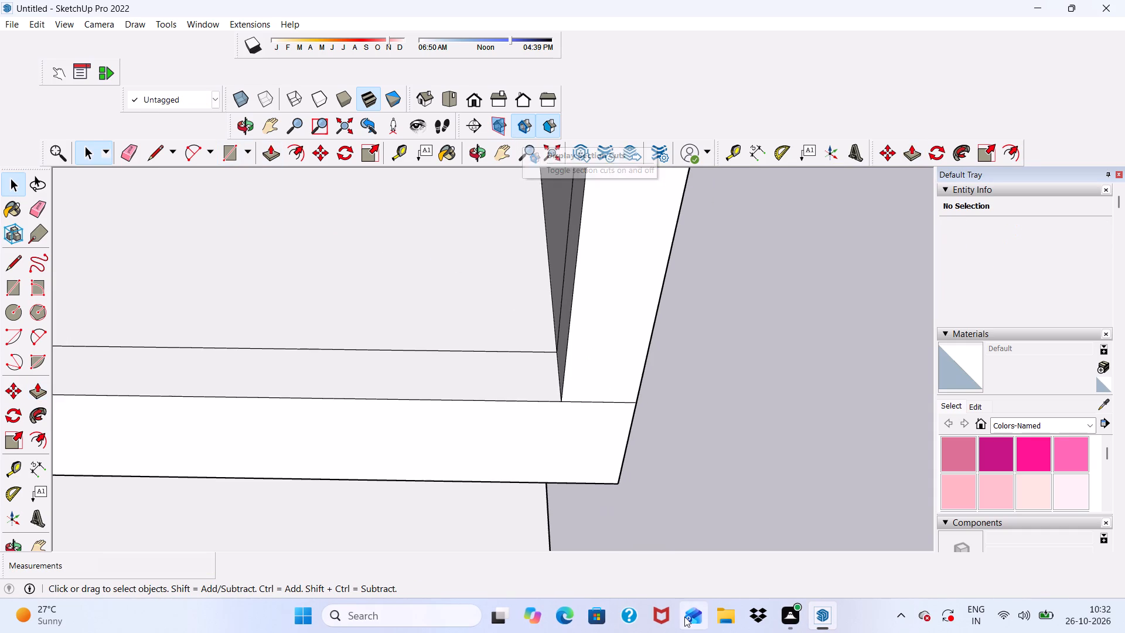
{"action": "scroll", "coordinate": [684, 617], "scroll_direction": "down", "scroll_amount": 10}
{"action": "scroll", "coordinate": [337, 388], "scroll_direction": "down", "scroll_amount": 4}
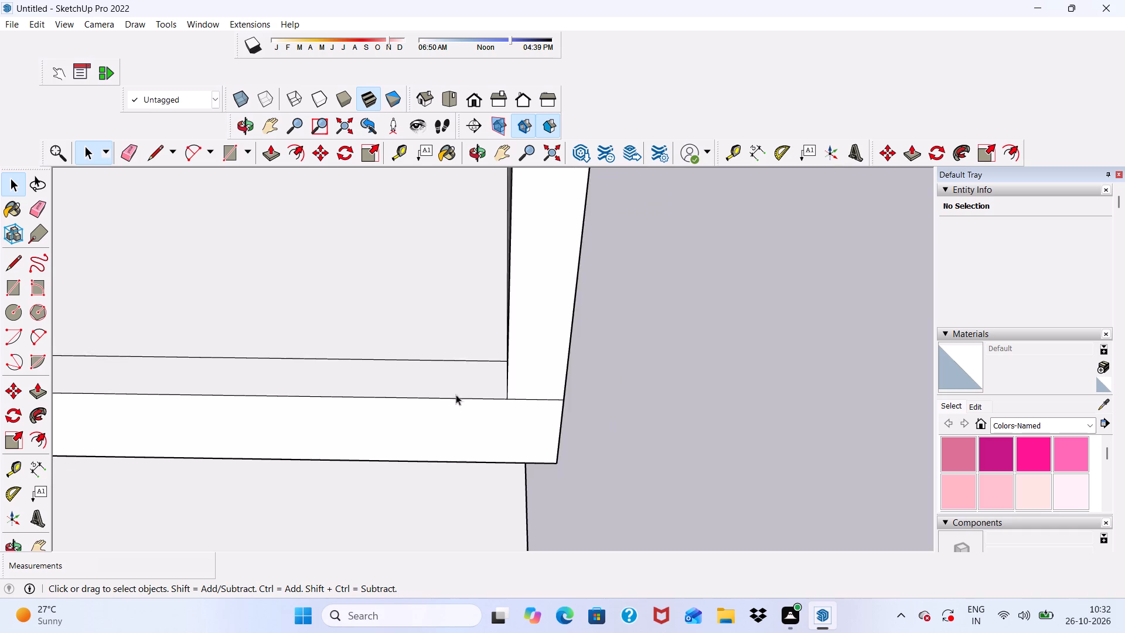
{"action": "scroll", "coordinate": [456, 394], "scroll_direction": "down", "scroll_amount": 20}
{"action": "scroll", "coordinate": [456, 394], "scroll_direction": "down", "scroll_amount": 2}
{"action": "scroll", "coordinate": [498, 393], "scroll_direction": "up", "scroll_amount": 1}
{"action": "middle_click_drag", "start_coordinate": [498, 393], "coordinate": [476, 269]}
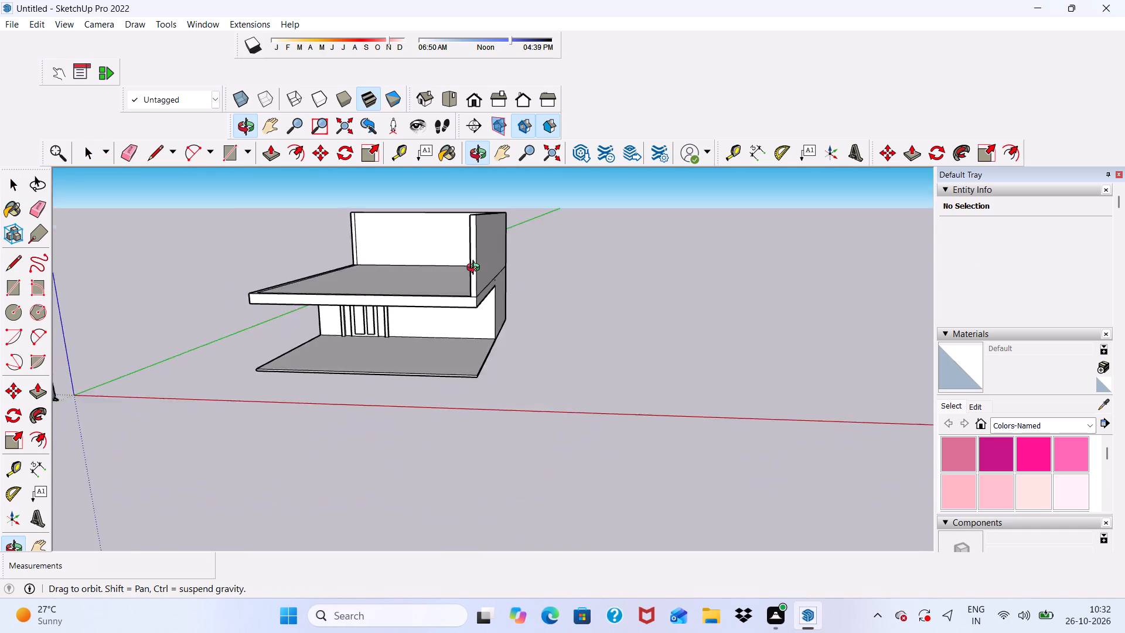
{"action": "middle_click_drag", "start_coordinate": [476, 269], "coordinate": [491, 151]}
{"action": "scroll", "coordinate": [492, 151], "scroll_direction": "up", "scroll_amount": 4}
{"action": "scroll", "coordinate": [462, 241], "scroll_direction": "down", "scroll_amount": 1}
{"action": "scroll", "coordinate": [458, 261], "scroll_direction": "up", "scroll_amount": 5}
{"action": "scroll", "coordinate": [439, 252], "scroll_direction": "down", "scroll_amount": 2}
{"action": "scroll", "coordinate": [398, 266], "scroll_direction": "up", "scroll_amount": 4}
{"action": "scroll", "coordinate": [397, 266], "scroll_direction": "down", "scroll_amount": 10}
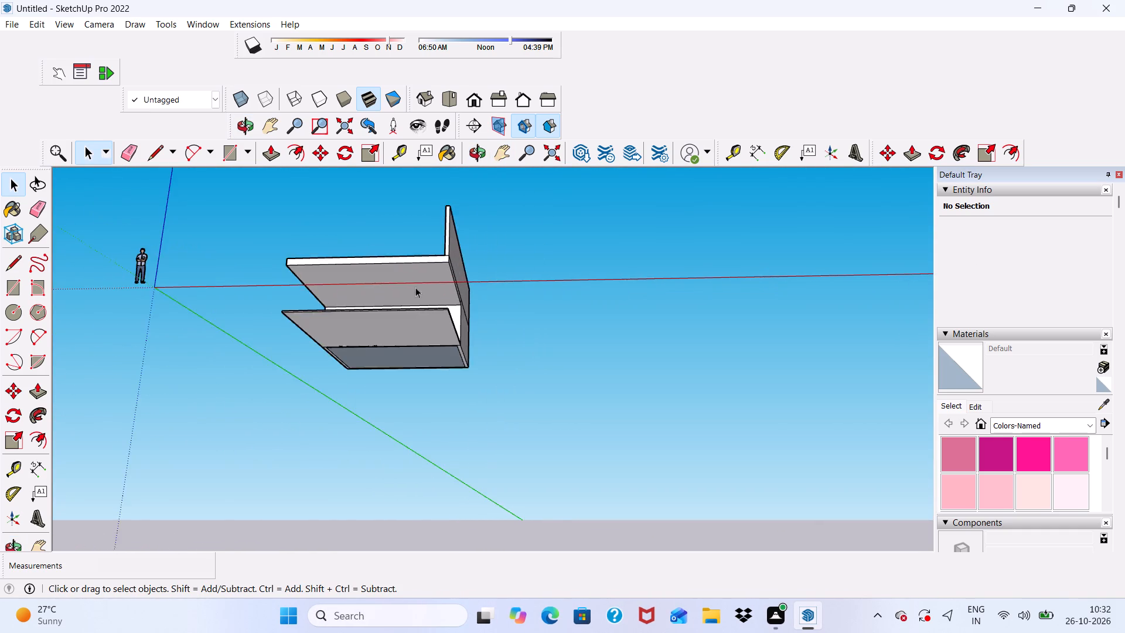
{"action": "scroll", "coordinate": [415, 287], "scroll_direction": "down", "scroll_amount": 8}
{"action": "scroll", "coordinate": [386, 244], "scroll_direction": "up", "scroll_amount": 6}
{"action": "scroll", "coordinate": [391, 219], "scroll_direction": "down", "scroll_amount": 2}
{"action": "scroll", "coordinate": [416, 217], "scroll_direction": "up", "scroll_amount": 7}
{"action": "middle_click_drag", "start_coordinate": [439, 240], "coordinate": [484, 367]}
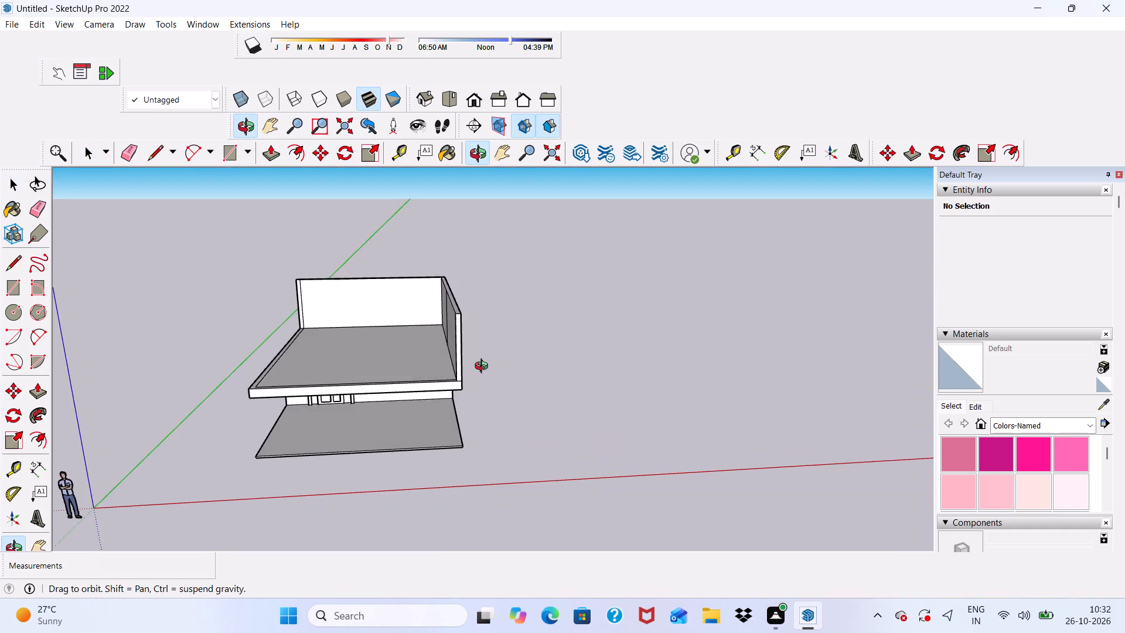
{"action": "middle_click_drag", "start_coordinate": [484, 367], "coordinate": [482, 363]}
{"action": "scroll", "coordinate": [452, 329], "scroll_direction": "up", "scroll_amount": 4}
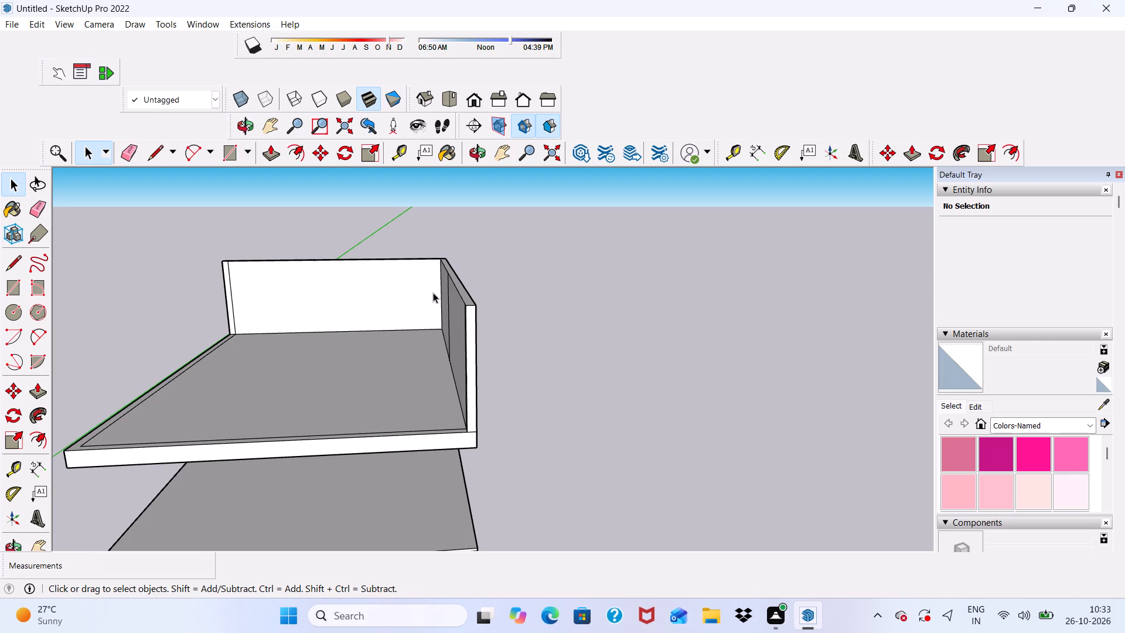
{"action": "scroll", "coordinate": [440, 284], "scroll_direction": "down", "scroll_amount": 6}
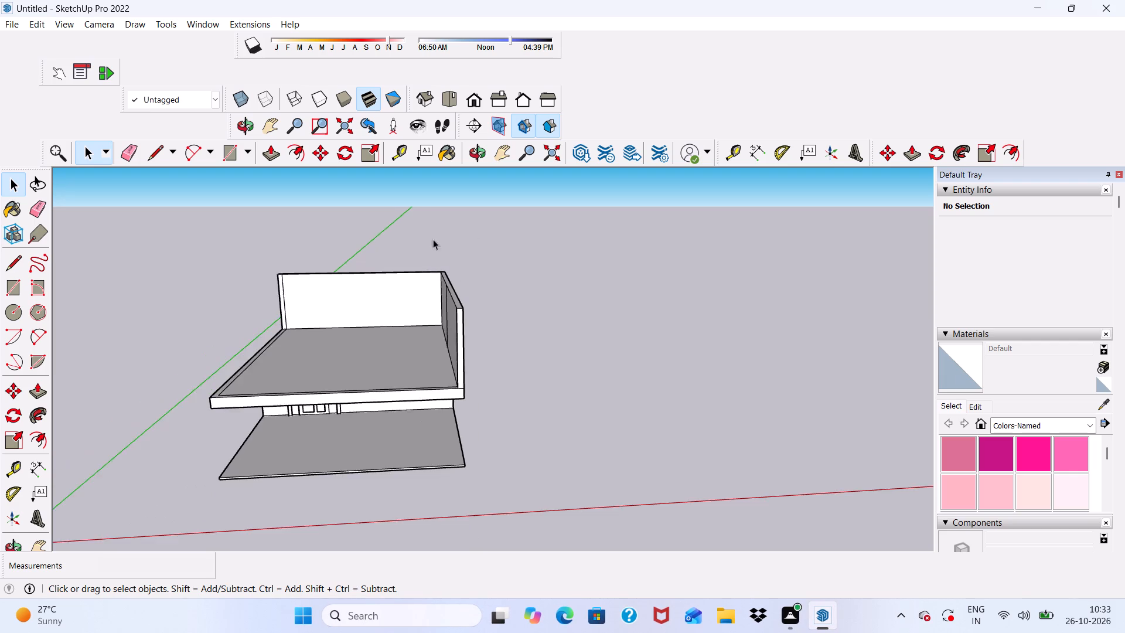
{"action": "scroll", "coordinate": [433, 239], "scroll_direction": "down", "scroll_amount": 4}
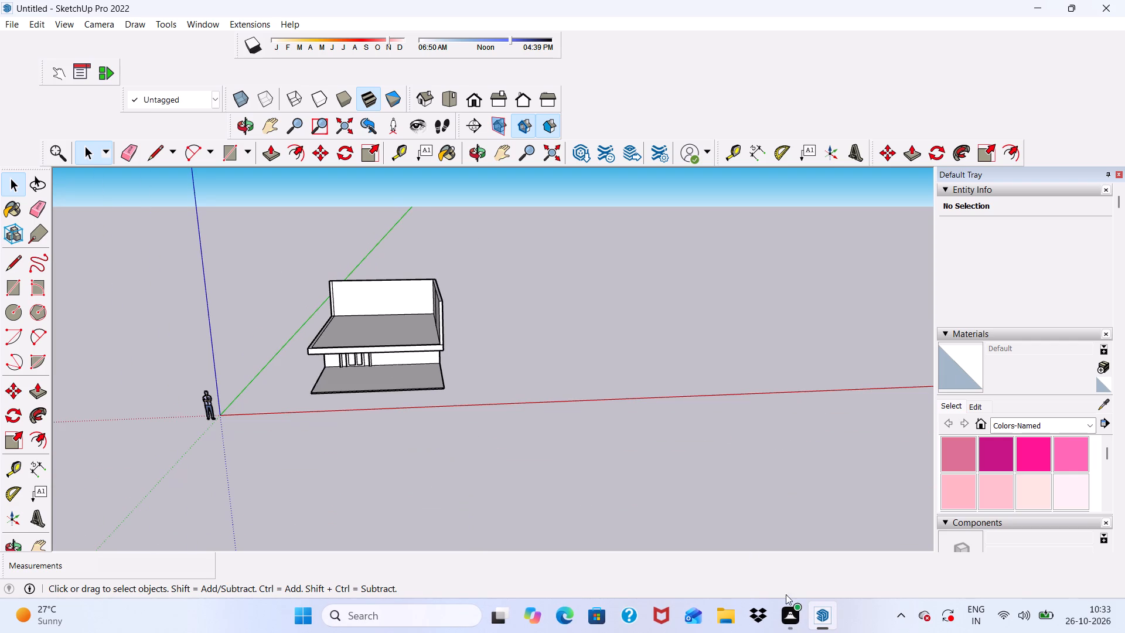
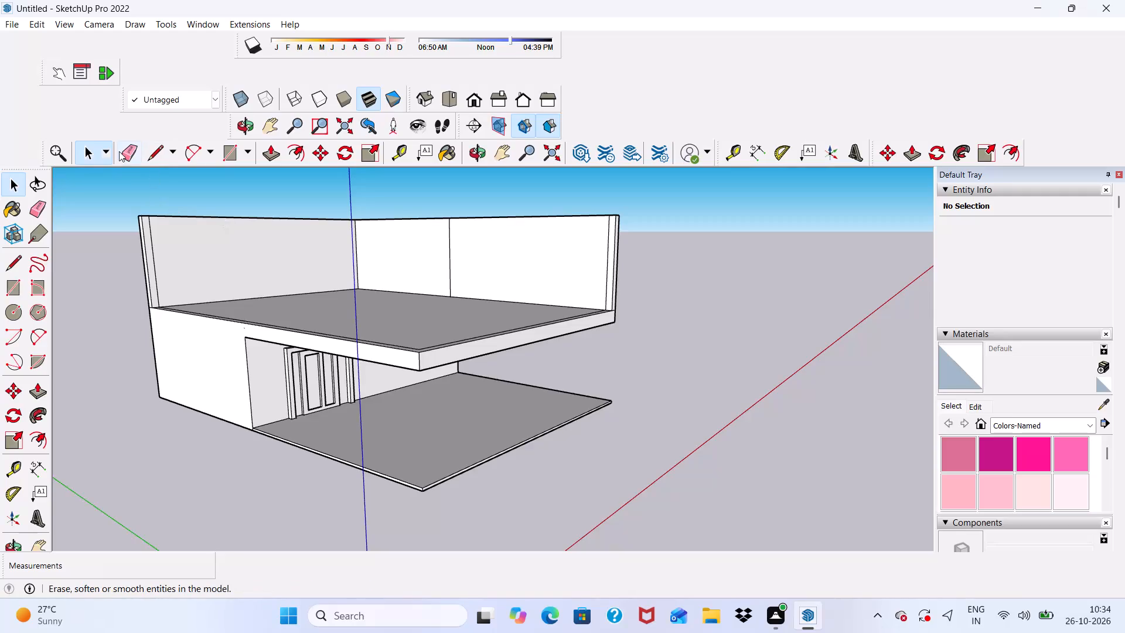
Erase the stray edges dividing the upper-storey wall faces.
{"action": "left_click", "coordinate": [136, 149]}
{"action": "scroll", "coordinate": [469, 194], "scroll_direction": "up", "scroll_amount": 3}
{"action": "left_click_drag", "start_coordinate": [445, 268], "coordinate": [441, 275]}
{"action": "scroll", "coordinate": [625, 291], "scroll_direction": "up", "scroll_amount": 9}
{"action": "left_click_drag", "start_coordinate": [666, 272], "coordinate": [673, 282]}
{"action": "scroll", "coordinate": [673, 277], "scroll_direction": "down", "scroll_amount": 13}
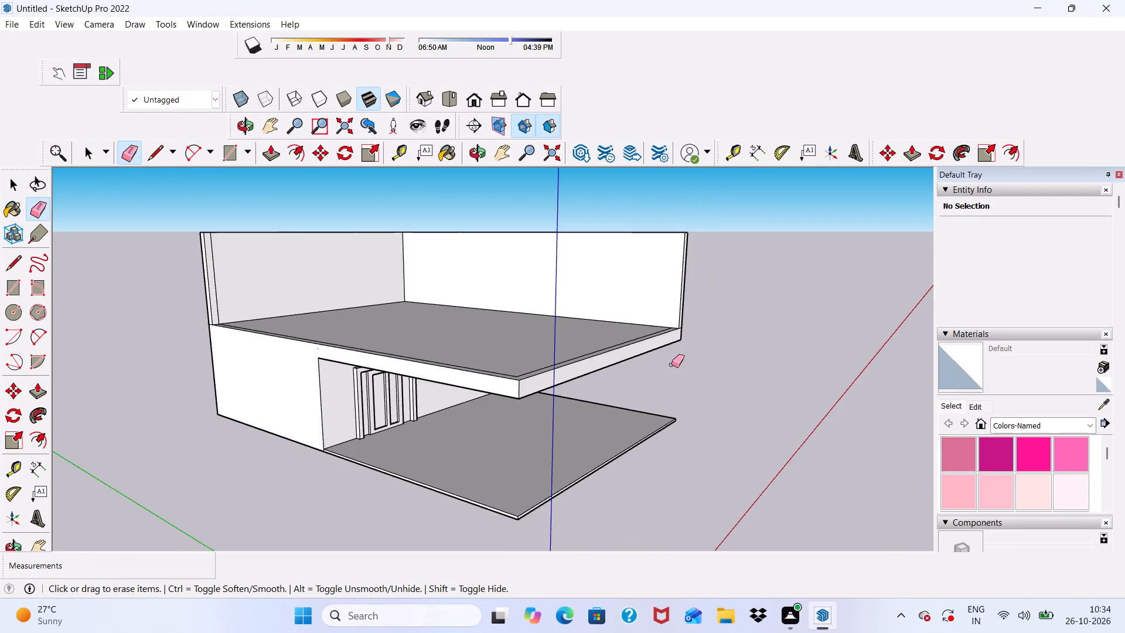
{"action": "middle_click_drag", "start_coordinate": [671, 365], "coordinate": [432, 419]}
{"action": "scroll", "coordinate": [401, 292], "scroll_direction": "up", "scroll_amount": 16}
{"action": "left_click_drag", "start_coordinate": [371, 209], "coordinate": [384, 220]}
{"action": "scroll", "coordinate": [370, 225], "scroll_direction": "down", "scroll_amount": 15}
{"action": "scroll", "coordinate": [516, 322], "scroll_direction": "down", "scroll_amount": 1}
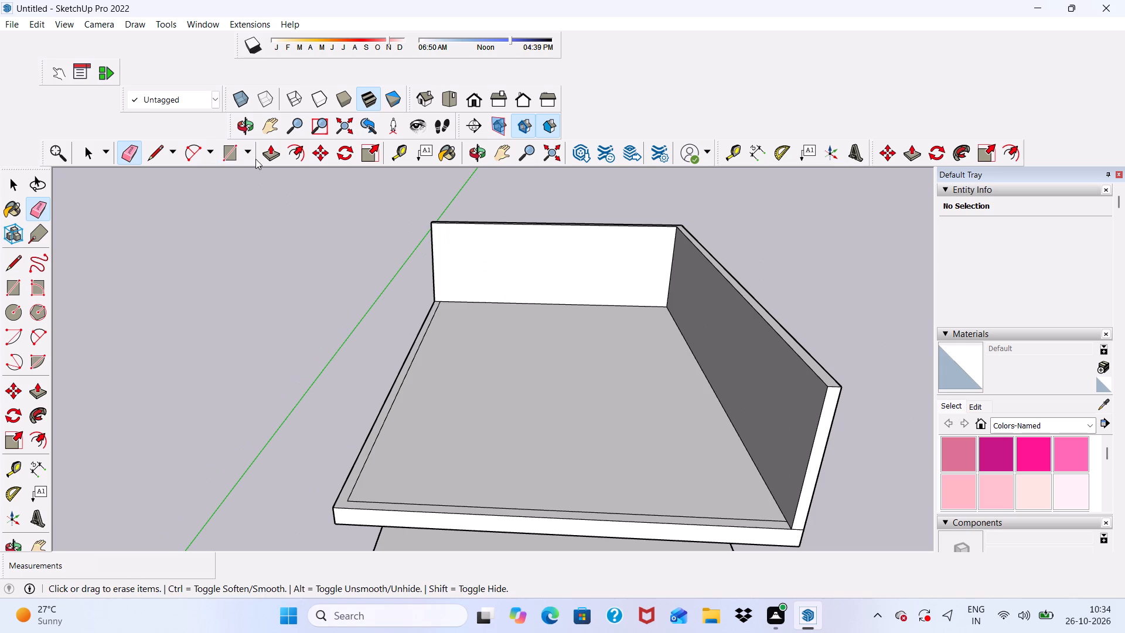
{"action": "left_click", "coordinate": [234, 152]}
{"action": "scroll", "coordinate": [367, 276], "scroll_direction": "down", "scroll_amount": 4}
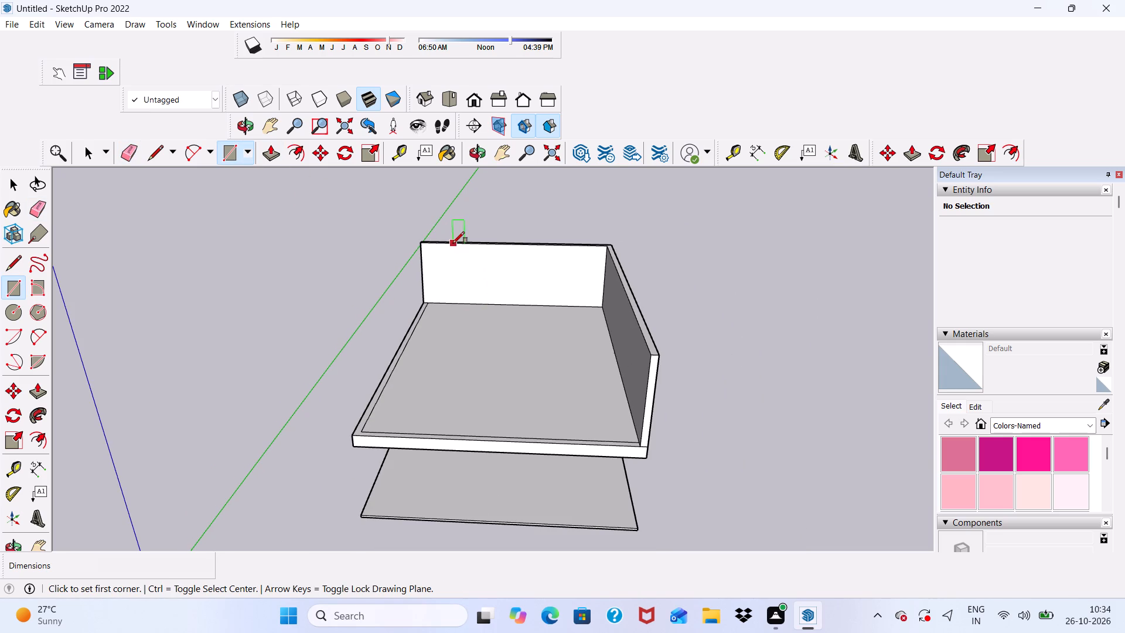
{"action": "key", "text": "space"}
Draw a vertical line on the building's left side face, extending the ground-floor front wall corner up to the roof slab's top edge.
{"action": "scroll", "coordinate": [461, 238], "scroll_direction": "up", "scroll_amount": 2}
{"action": "scroll", "coordinate": [466, 313], "scroll_direction": "down", "scroll_amount": 2}
{"action": "middle_click_drag", "start_coordinate": [469, 359], "coordinate": [472, 234]}
{"action": "scroll", "coordinate": [435, 380], "scroll_direction": "up", "scroll_amount": 6}
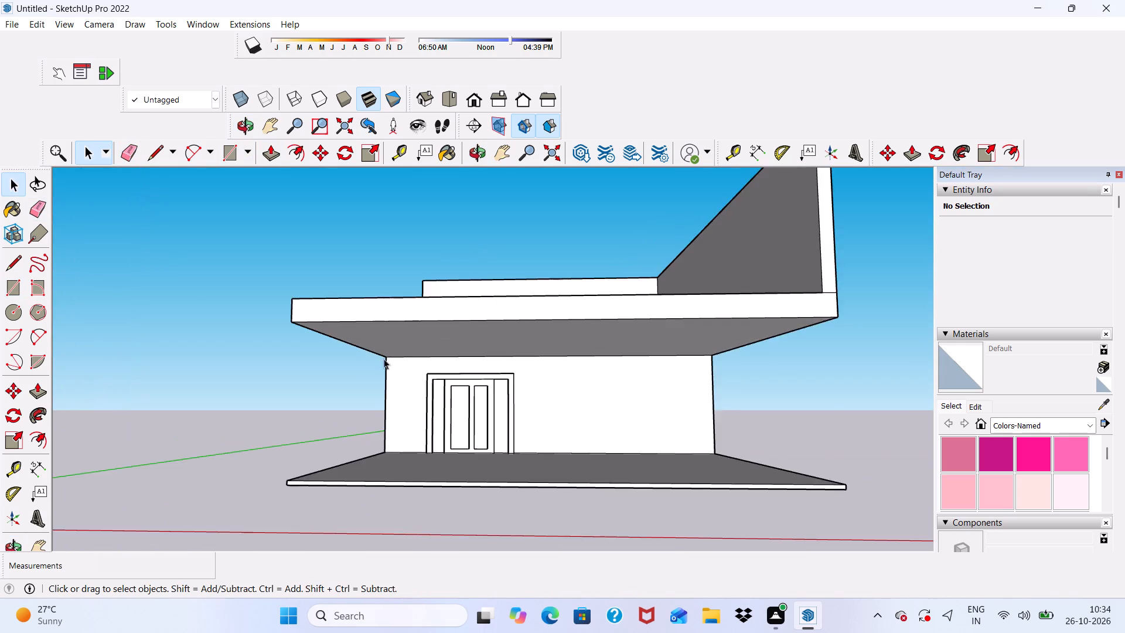
{"action": "scroll", "coordinate": [384, 359], "scroll_direction": "up", "scroll_amount": 3}
{"action": "middle_click_drag", "start_coordinate": [381, 351], "coordinate": [577, 375]}
{"action": "scroll", "coordinate": [454, 346], "scroll_direction": "up", "scroll_amount": 3}
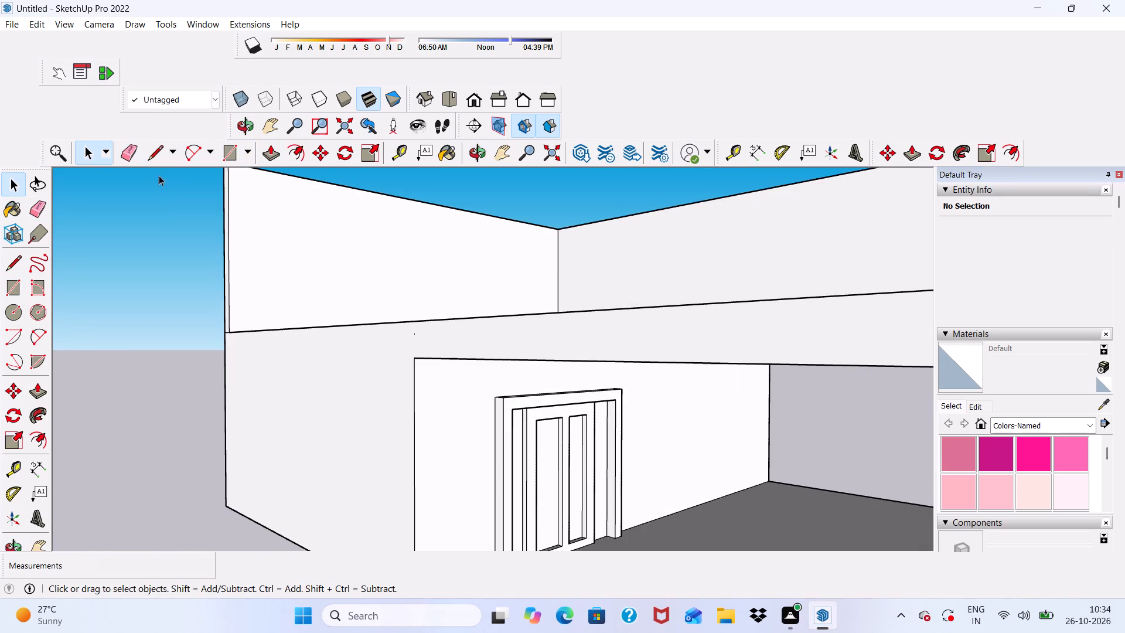
{"action": "left_click", "coordinate": [154, 159]}
{"action": "scroll", "coordinate": [513, 387], "scroll_direction": "up", "scroll_amount": 3}
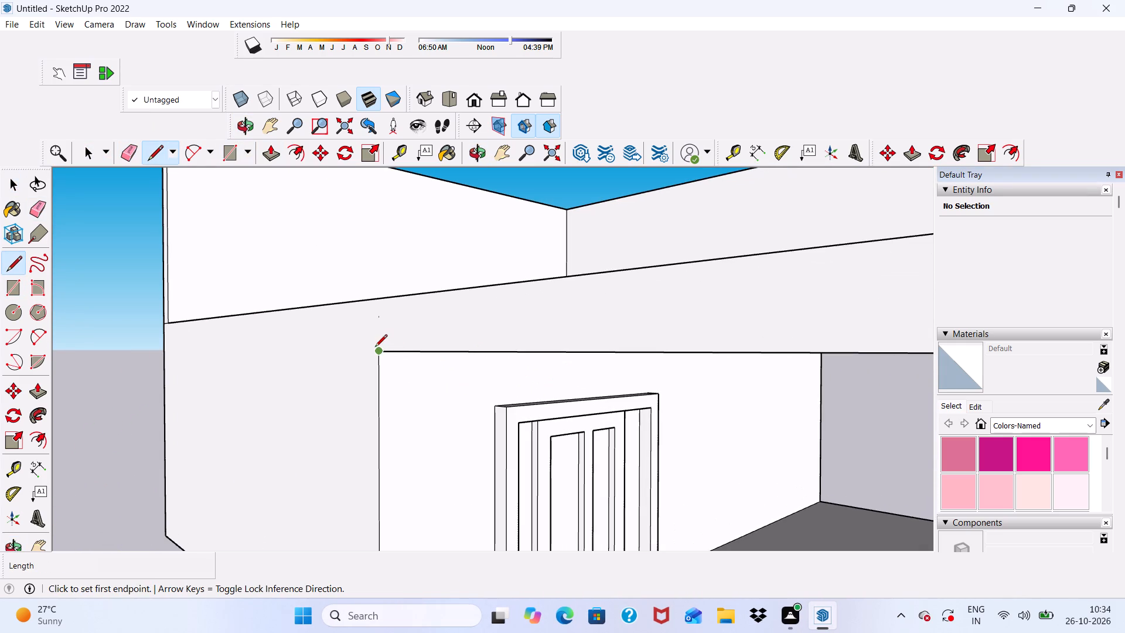
{"action": "left_click", "coordinate": [377, 350]}
{"action": "left_click", "coordinate": [376, 300]}
Draw a line straight across the roof slab from that vertical line's top end to the right upper-storey wall, parallel to the rear wall.
{"action": "scroll", "coordinate": [465, 337], "scroll_direction": "down", "scroll_amount": 1}
{"action": "middle_click_drag", "start_coordinate": [472, 343], "coordinate": [478, 384]}
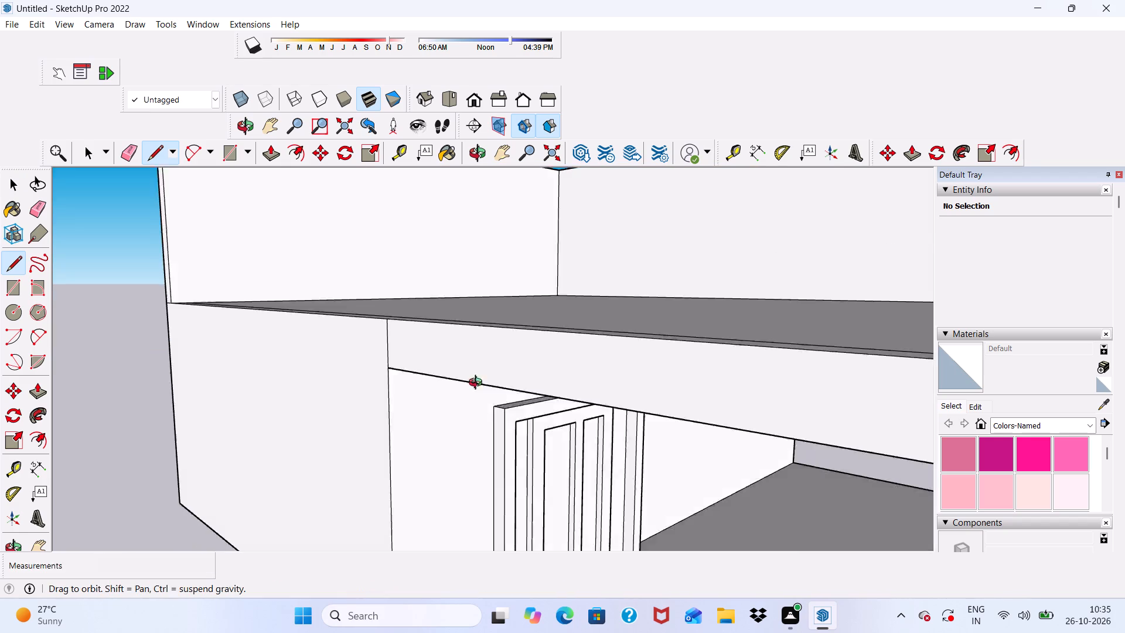
{"action": "middle_click_drag", "start_coordinate": [478, 384], "coordinate": [457, 416]}
{"action": "scroll", "coordinate": [368, 430], "scroll_direction": "down", "scroll_amount": 1}
{"action": "scroll", "coordinate": [602, 328], "scroll_direction": "down", "scroll_amount": 2}
{"action": "middle_click_drag", "start_coordinate": [592, 384], "coordinate": [387, 499]}
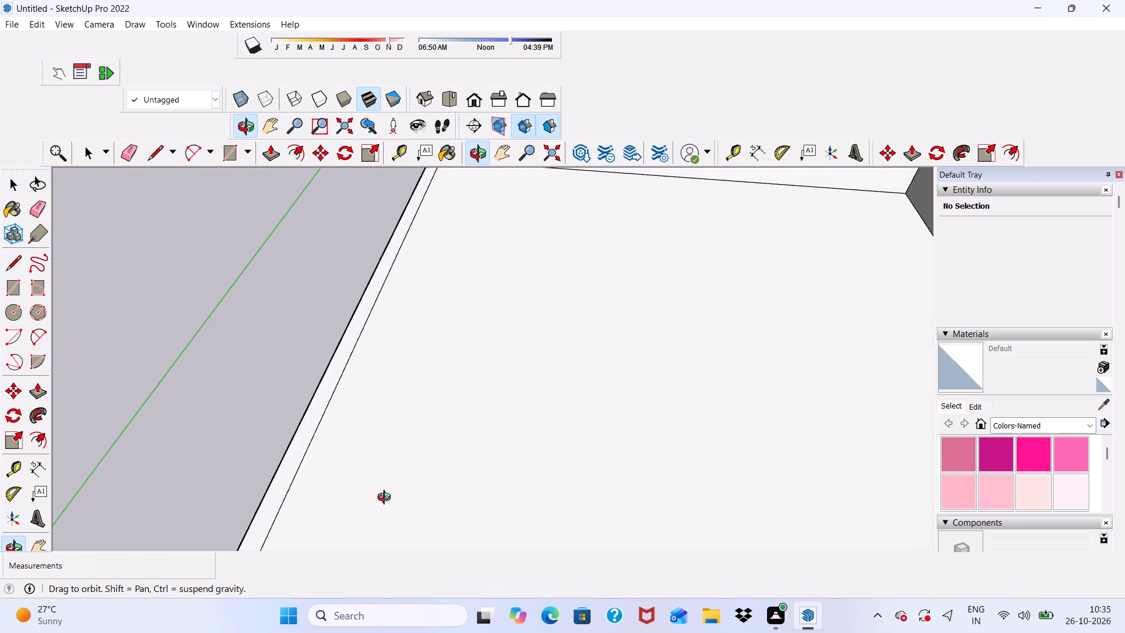
{"action": "middle_click_drag", "start_coordinate": [387, 499], "coordinate": [385, 499]}
{"action": "middle_click_drag", "start_coordinate": [375, 437], "coordinate": [624, 383]}
{"action": "scroll", "coordinate": [434, 363], "scroll_direction": "up", "scroll_amount": 4}
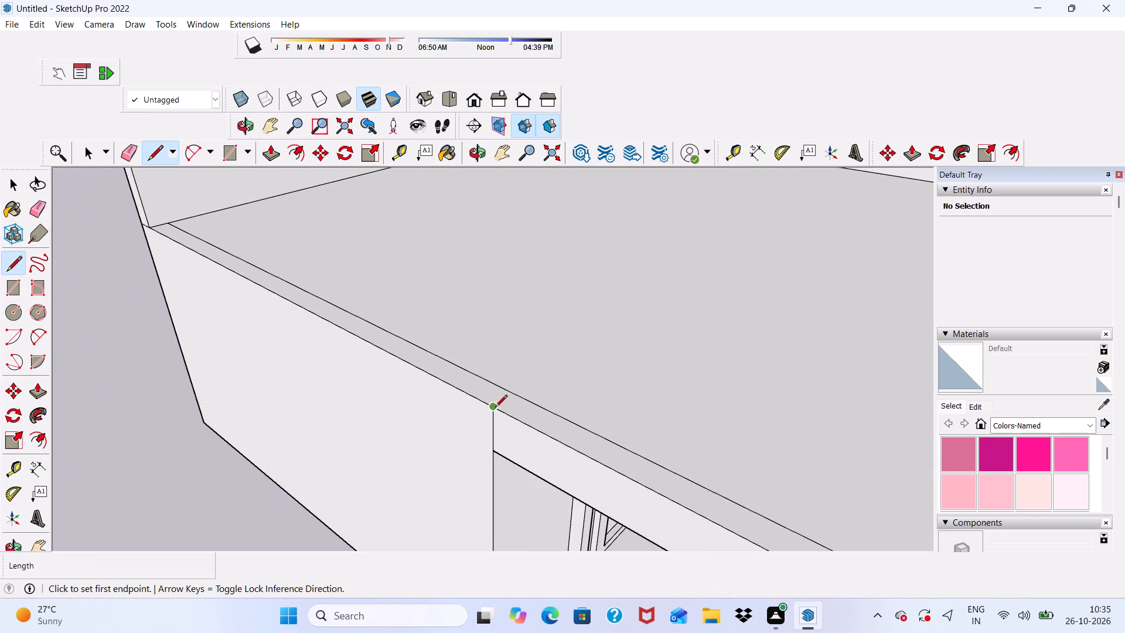
{"action": "left_click", "coordinate": [492, 410]}
{"action": "scroll", "coordinate": [666, 323], "scroll_direction": "down", "scroll_amount": 4}
{"action": "middle_click_drag", "start_coordinate": [693, 314], "coordinate": [401, 358]}
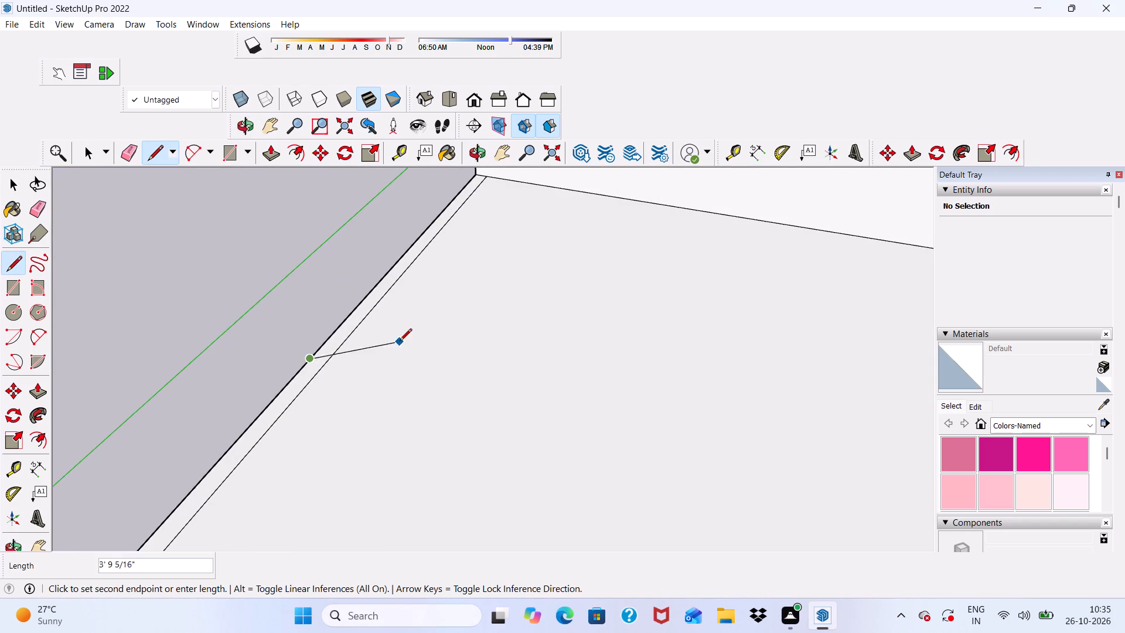
{"action": "scroll", "coordinate": [502, 347], "scroll_direction": "down", "scroll_amount": 5}
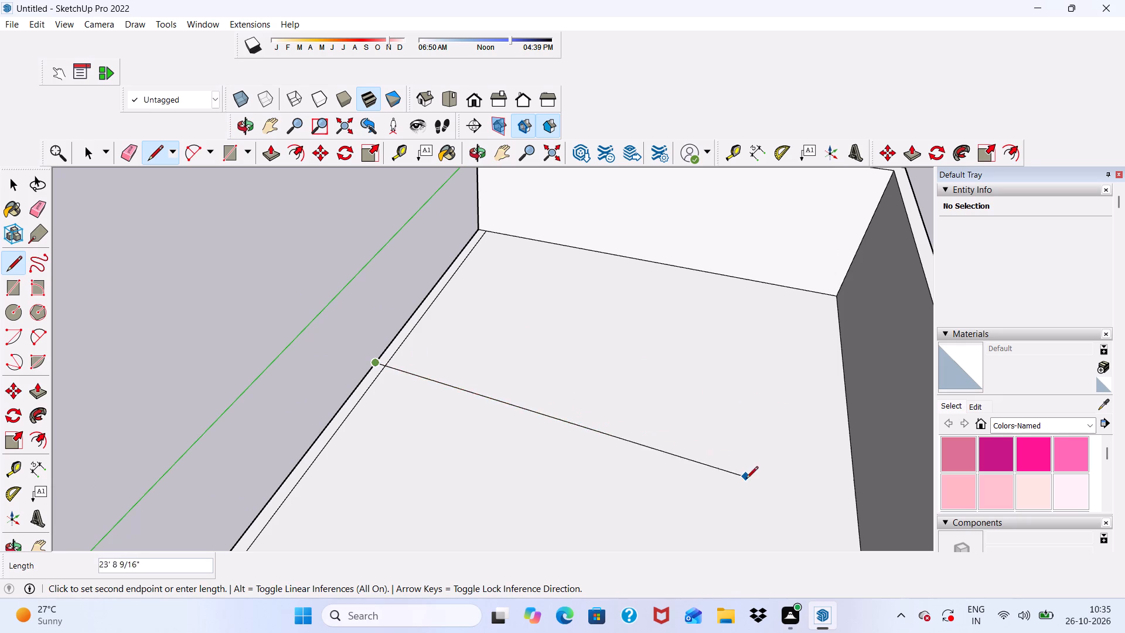
{"action": "left_click", "coordinate": [861, 489]}
{"action": "scroll", "coordinate": [646, 361], "scroll_direction": "down", "scroll_amount": 4}
{"action": "middle_click_drag", "start_coordinate": [631, 400], "coordinate": [762, 390]}
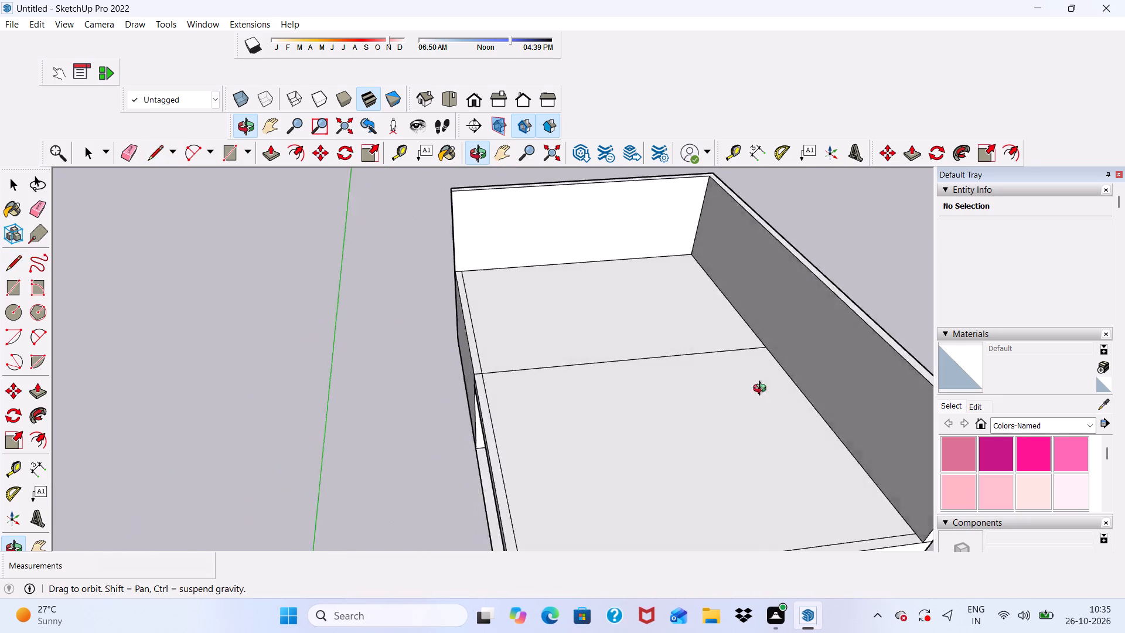
{"action": "middle_click_drag", "start_coordinate": [762, 390], "coordinate": [819, 386]}
{"action": "key", "text": "space"}
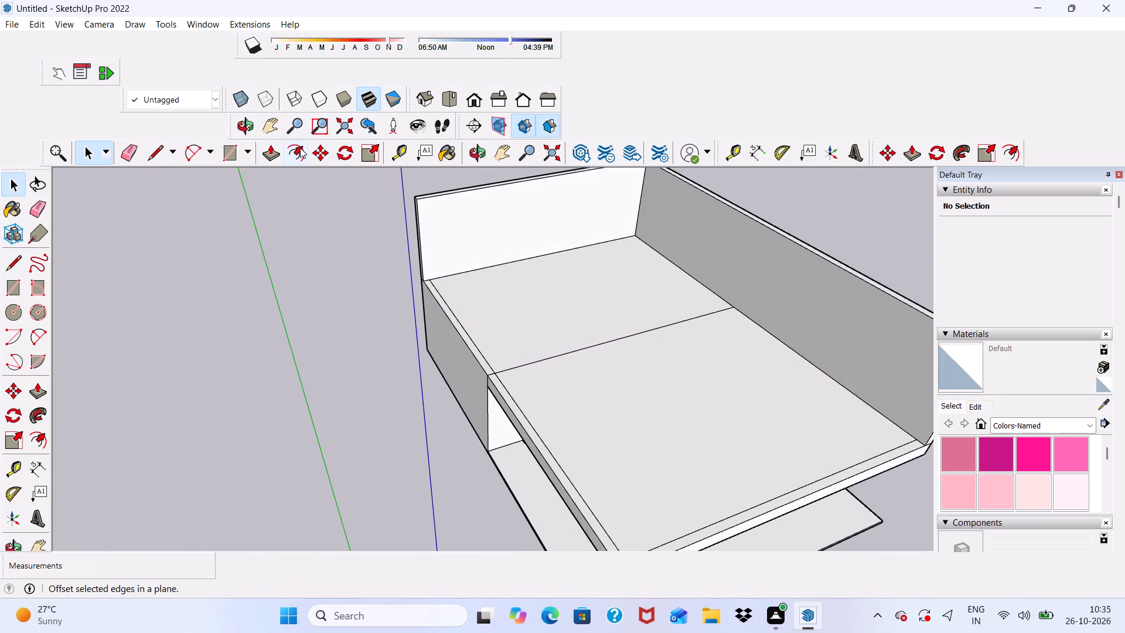
Place a guide line 6" behind the new line across the roof, using the Tape Measure tool.
{"action": "left_click", "coordinate": [300, 148]}
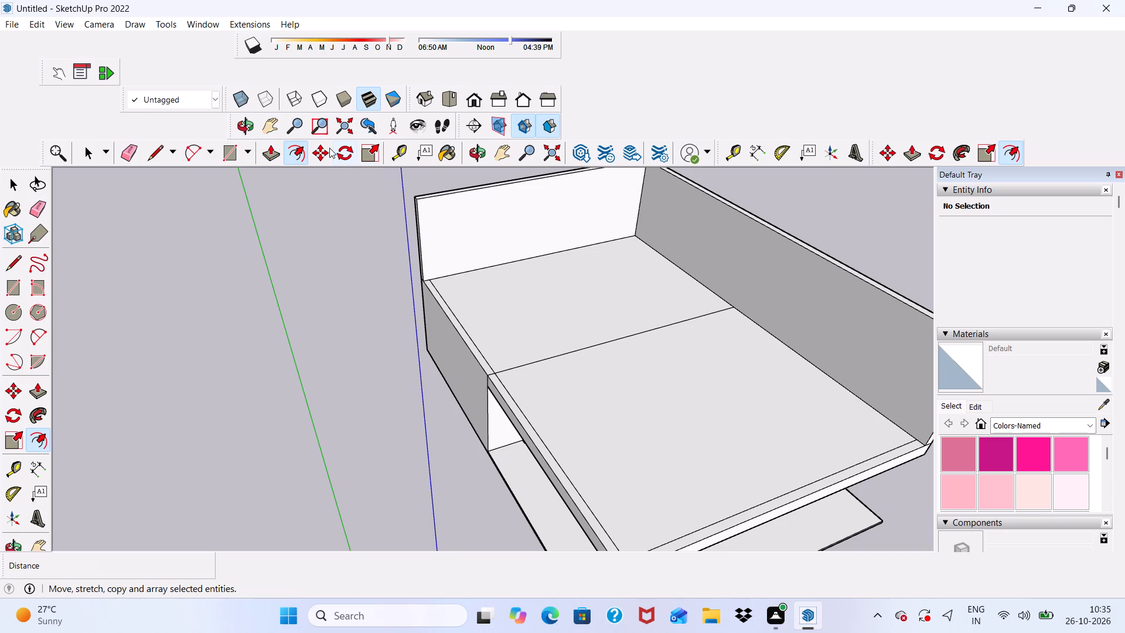
{"action": "left_click", "coordinate": [398, 155]}
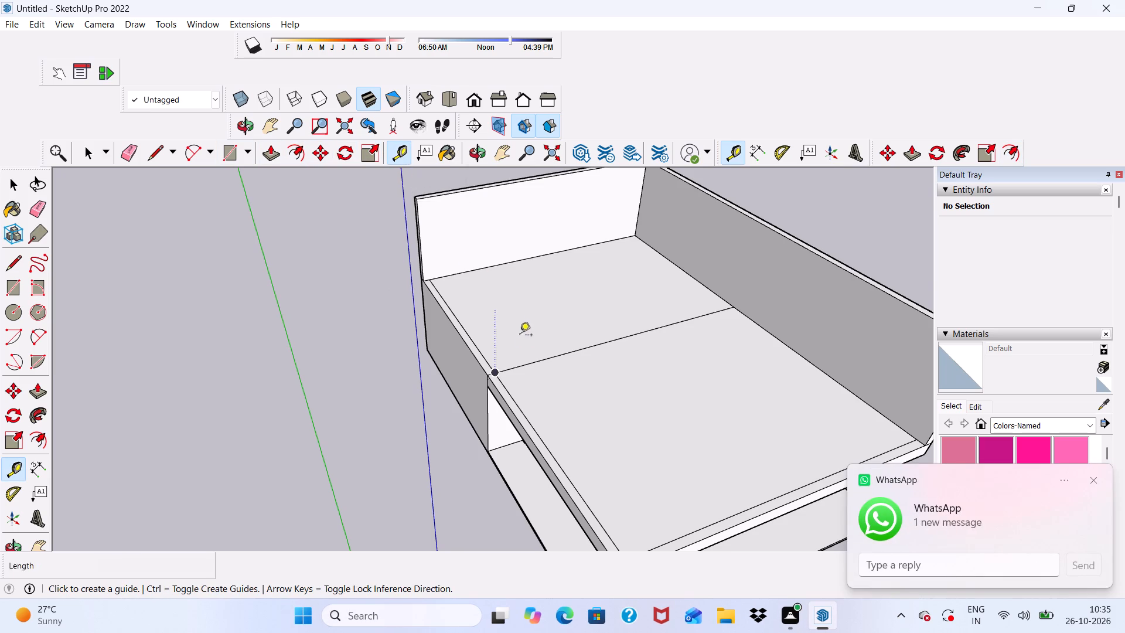
{"action": "scroll", "coordinate": [526, 340], "scroll_direction": "up", "scroll_amount": 3}
{"action": "left_click", "coordinate": [548, 369]}
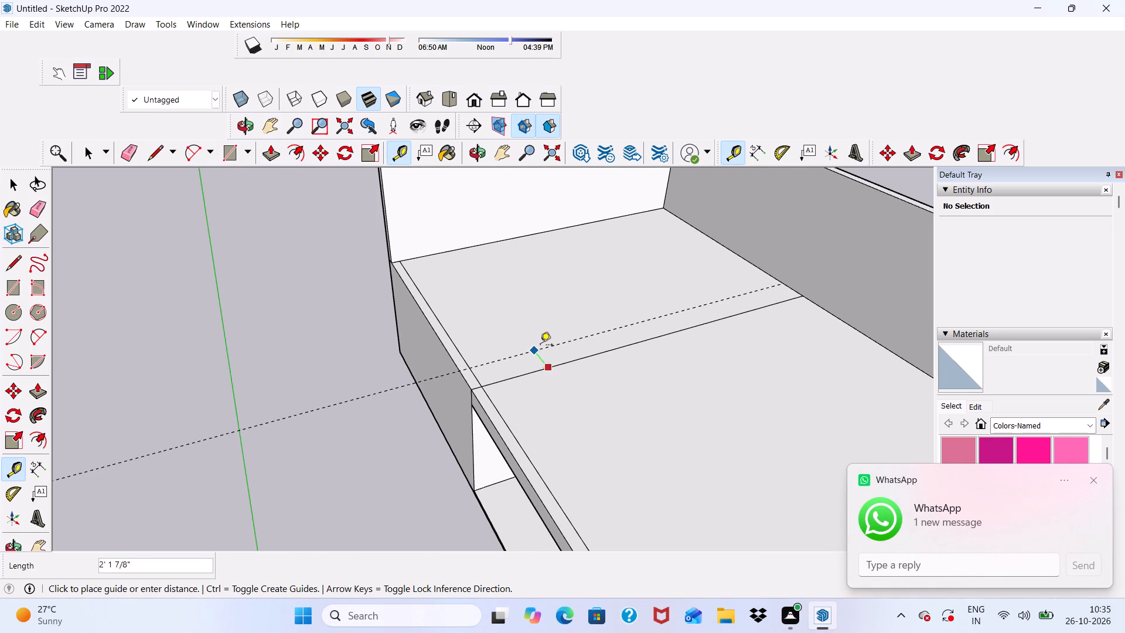
{"action": "key", "text": "6"}
{"action": "key", "text": "shift+quotedbl"}
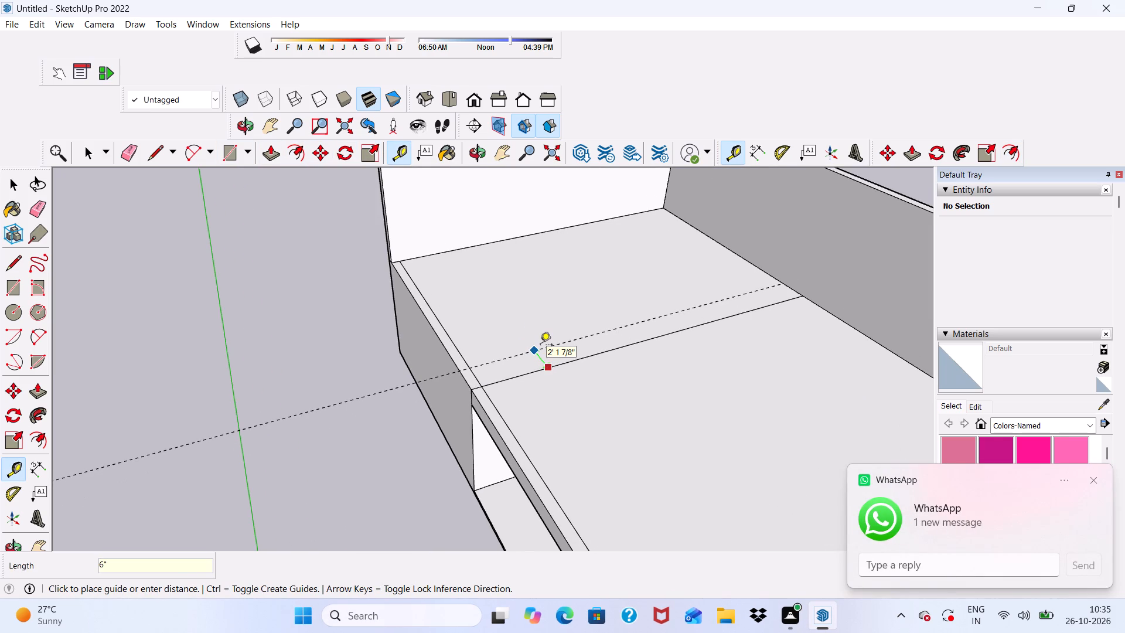
{"action": "key", "text": "Return"}
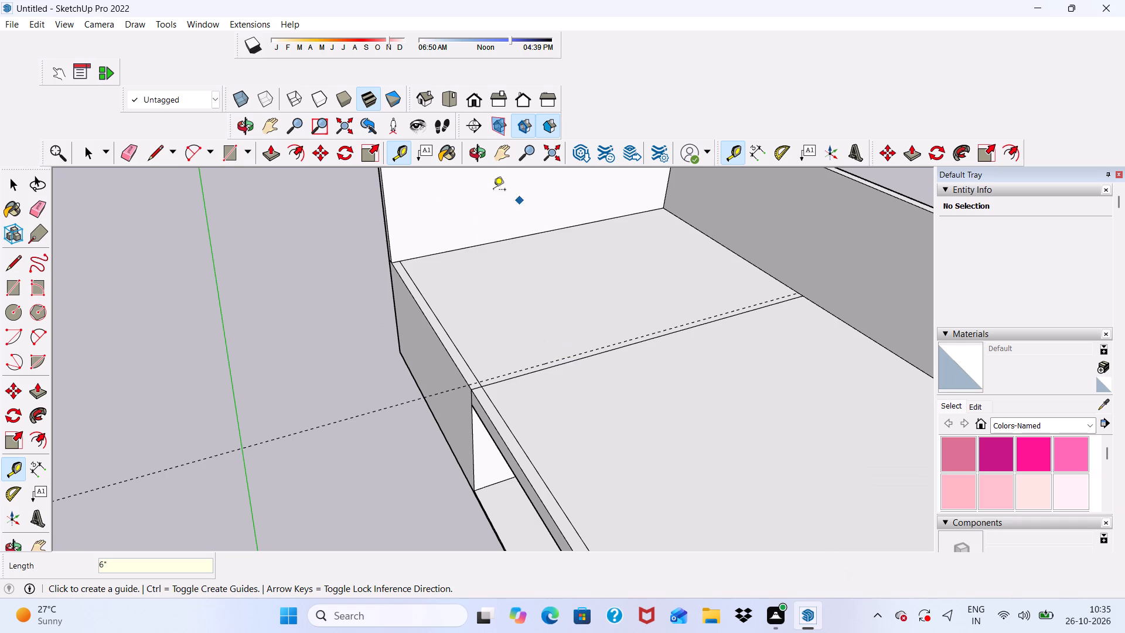
Draw a 29' 3" line along the guide from the roof's left outer edge to the right upper-storey wall.
{"action": "left_click", "coordinate": [150, 152]}
{"action": "scroll", "coordinate": [425, 314], "scroll_direction": "up", "scroll_amount": 5}
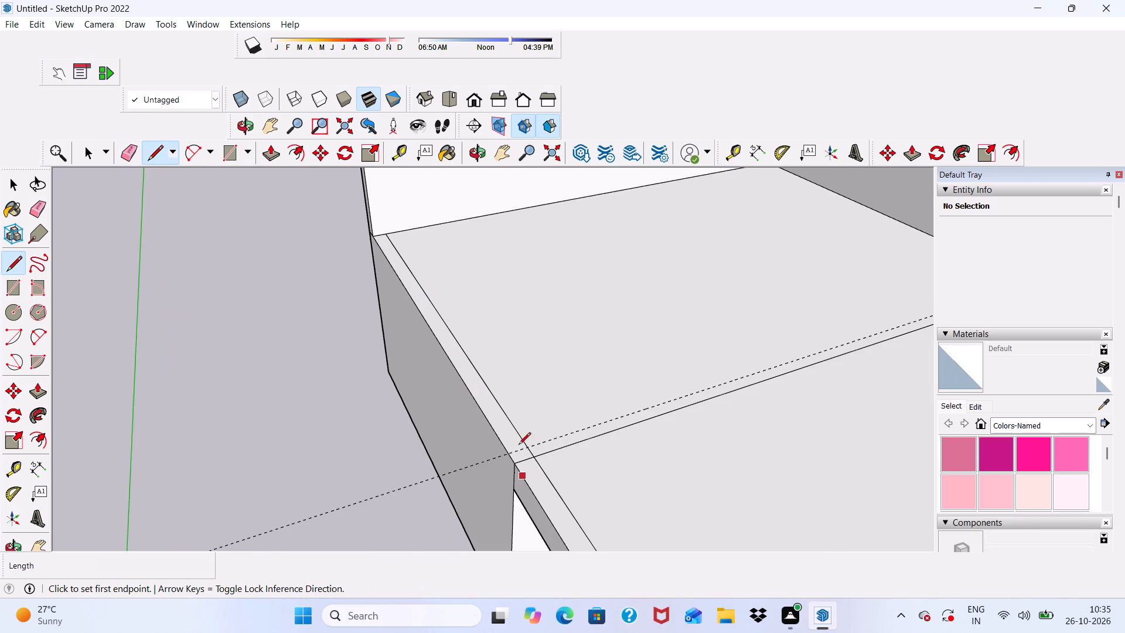
{"action": "scroll", "coordinate": [519, 445], "scroll_direction": "up", "scroll_amount": 5}
{"action": "left_click", "coordinate": [499, 469]}
{"action": "scroll", "coordinate": [599, 415], "scroll_direction": "down", "scroll_amount": 5}
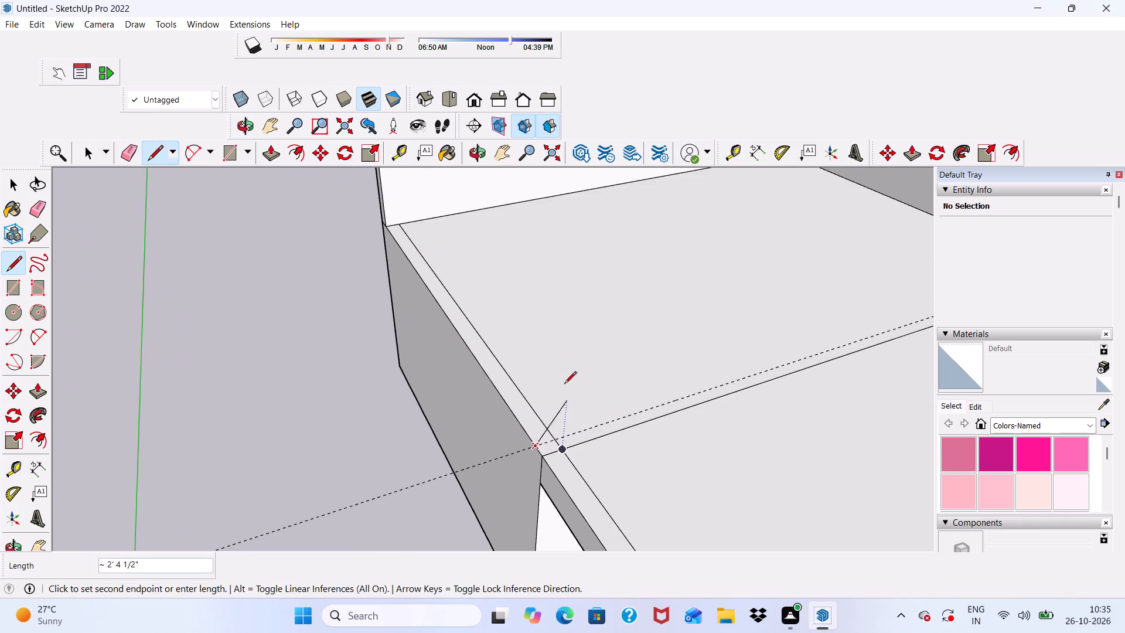
{"action": "scroll", "coordinate": [543, 370], "scroll_direction": "down", "scroll_amount": 14}
{"action": "scroll", "coordinate": [701, 339], "scroll_direction": "up", "scroll_amount": 14}
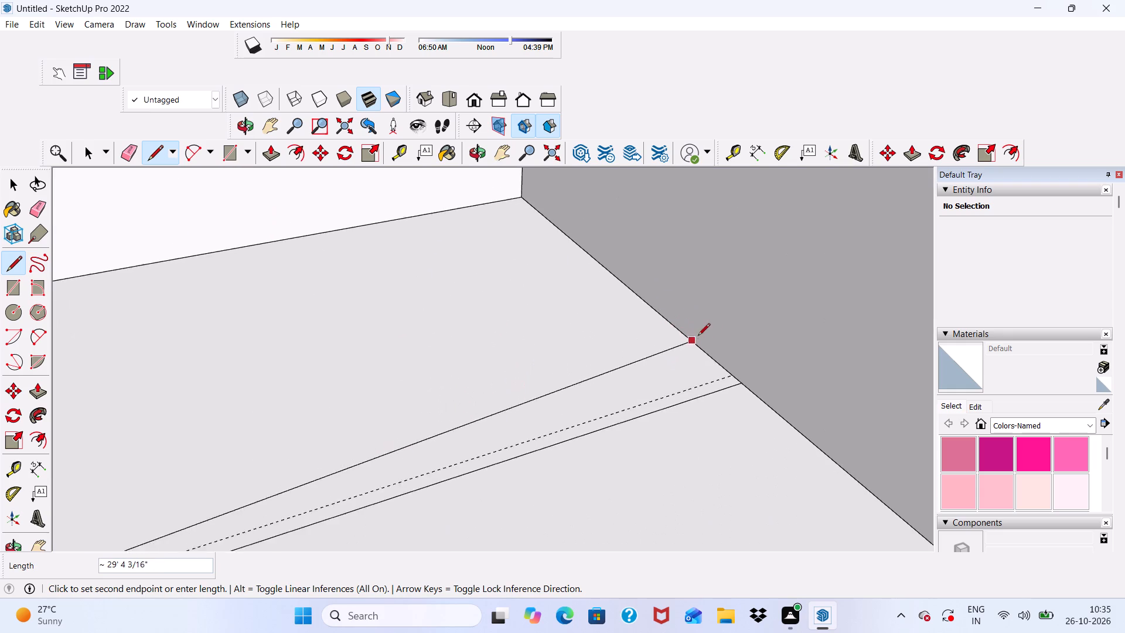
{"action": "scroll", "coordinate": [698, 336], "scroll_direction": "up", "scroll_amount": 6}
{"action": "scroll", "coordinate": [729, 394], "scroll_direction": "up", "scroll_amount": 2}
{"action": "left_click", "coordinate": [735, 392]}
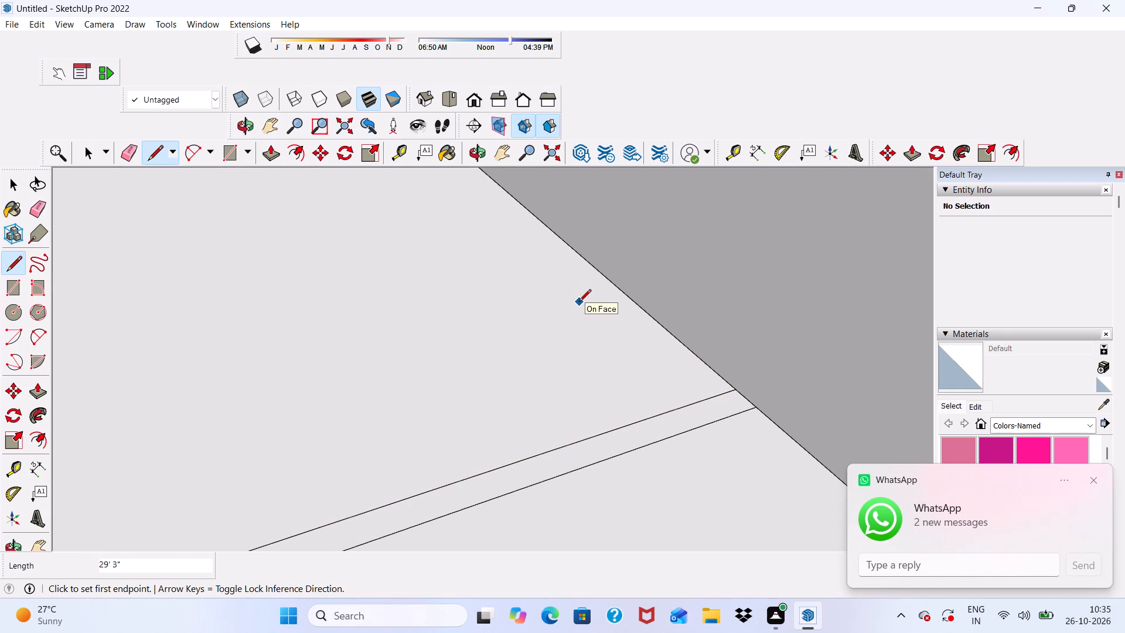
{"action": "scroll", "coordinate": [579, 302], "scroll_direction": "down", "scroll_amount": 8}
{"action": "key", "text": "space"}
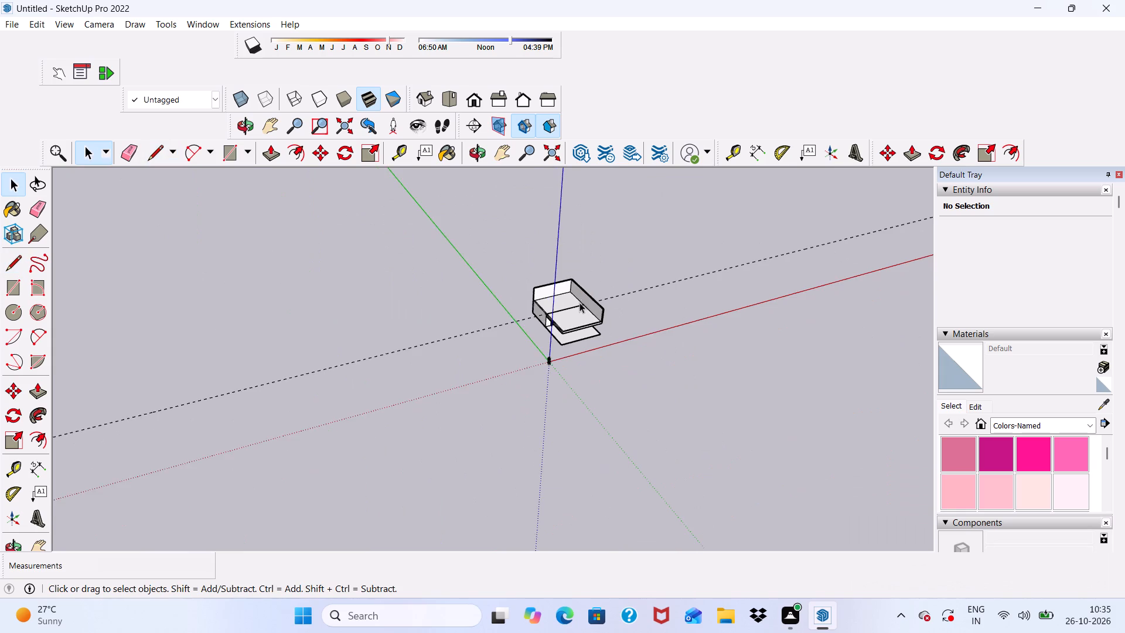
Erase the dashed guide line running across the roof.
{"action": "scroll", "coordinate": [589, 316], "scroll_direction": "up", "scroll_amount": 13}
{"action": "scroll", "coordinate": [492, 263], "scroll_direction": "up", "scroll_amount": 4}
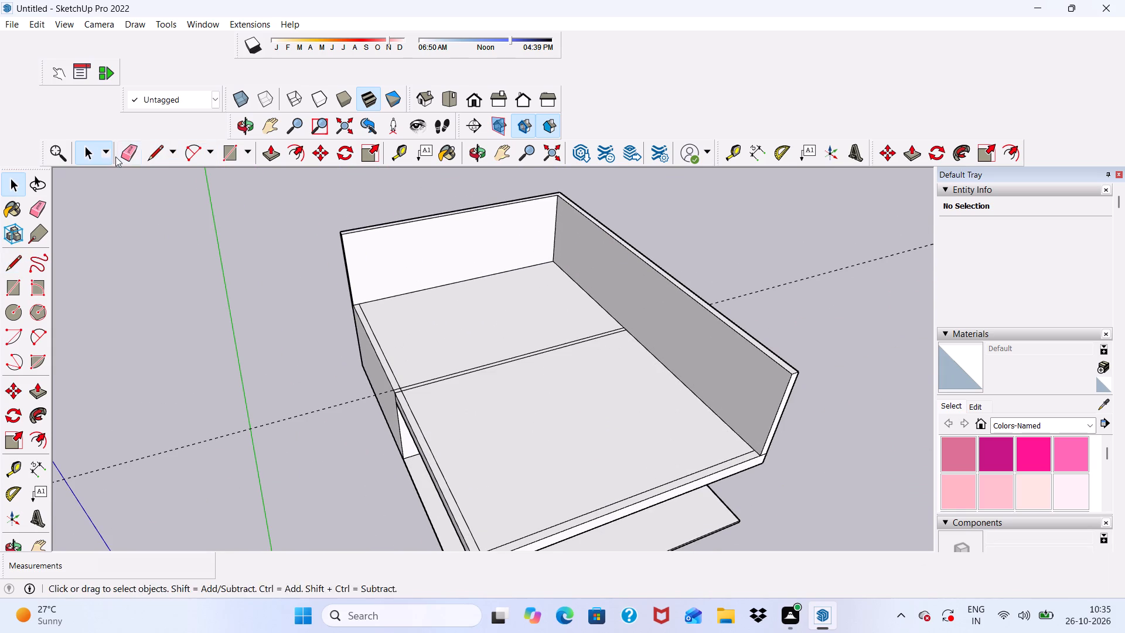
{"action": "left_click", "coordinate": [129, 147]}
{"action": "scroll", "coordinate": [238, 336], "scroll_direction": "up", "scroll_amount": 1}
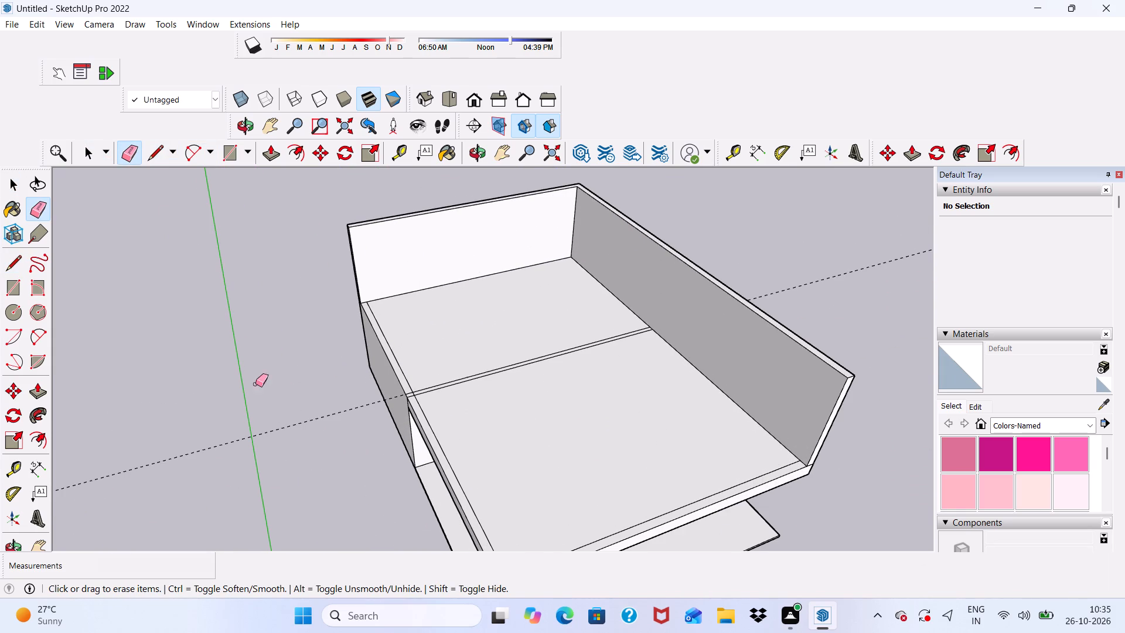
{"action": "scroll", "coordinate": [268, 415], "scroll_direction": "up", "scroll_amount": 2}
{"action": "left_click_drag", "start_coordinate": [272, 427], "coordinate": [279, 444]}
{"action": "scroll", "coordinate": [247, 400], "scroll_direction": "down", "scroll_amount": 6}
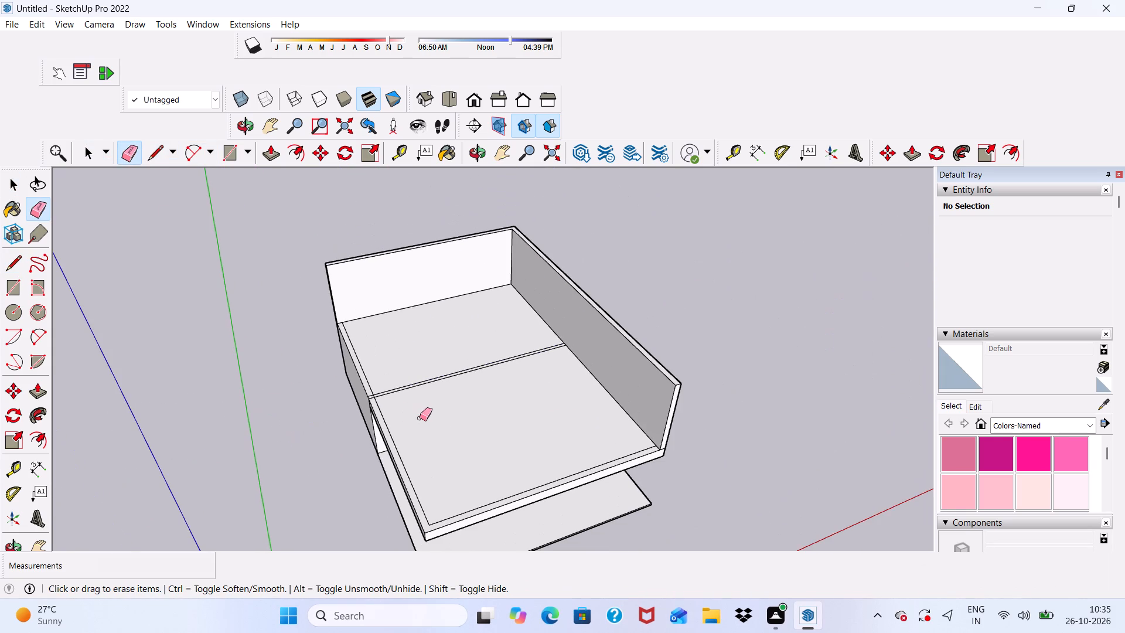
Erase the short segments at the left border's crossing so the 6" cross strip joins the rear portion of the border strip.
{"action": "middle_click_drag", "start_coordinate": [420, 418], "coordinate": [340, 392]}
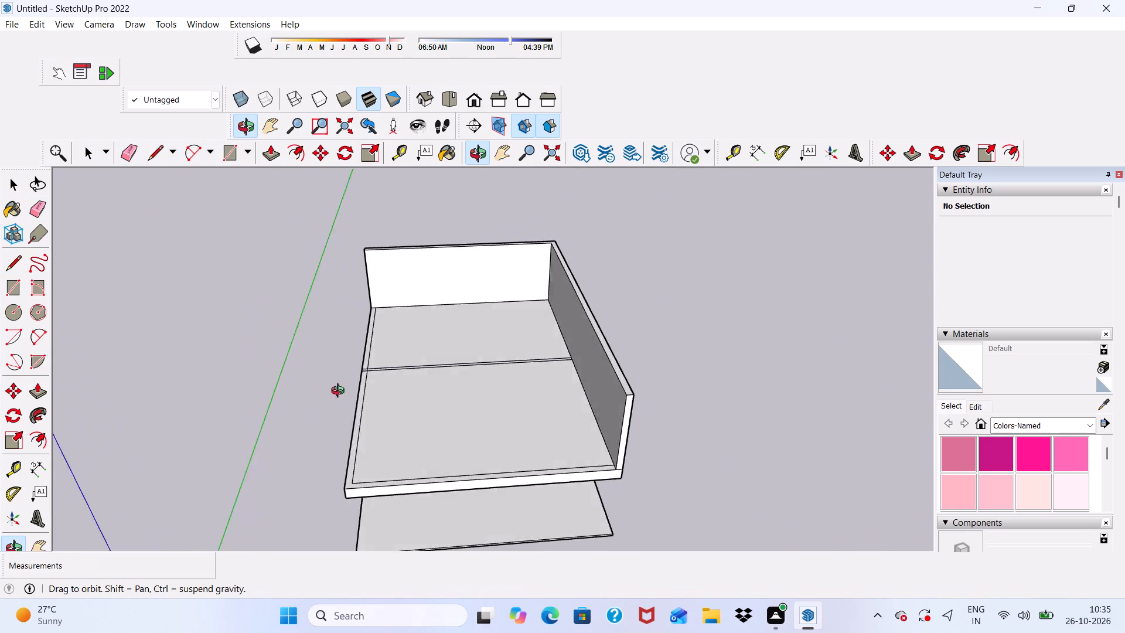
{"action": "middle_click_drag", "start_coordinate": [340, 392], "coordinate": [289, 376]}
{"action": "scroll", "coordinate": [308, 380], "scroll_direction": "down", "scroll_amount": 4}
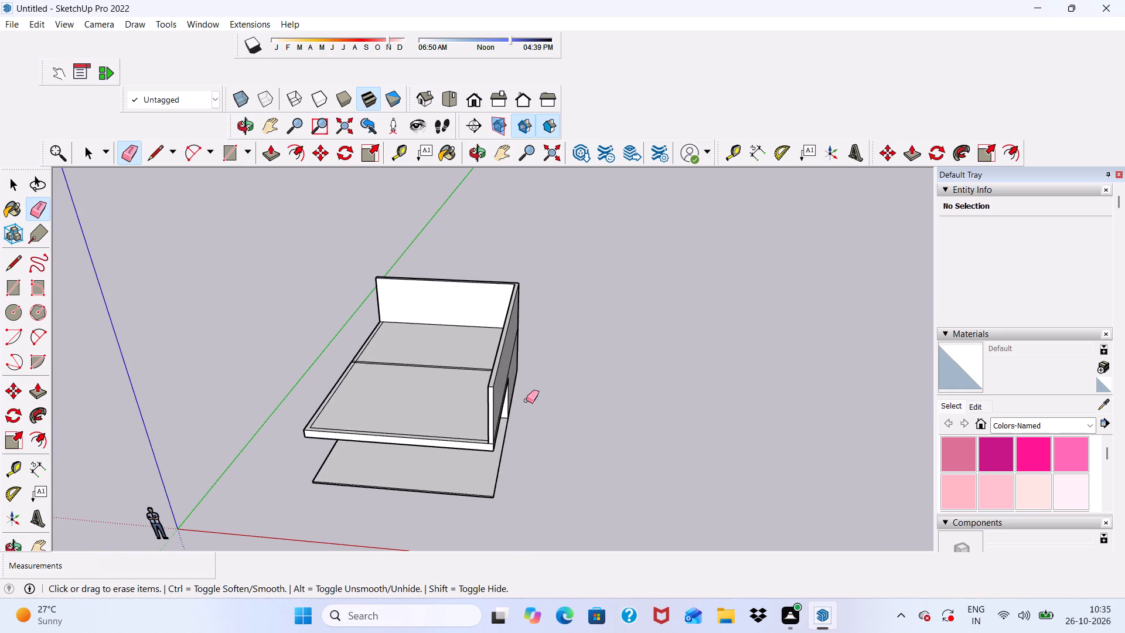
{"action": "scroll", "coordinate": [527, 401], "scroll_direction": "up", "scroll_amount": 20}
{"action": "scroll", "coordinate": [527, 401], "scroll_direction": "up", "scroll_amount": 8}
{"action": "scroll", "coordinate": [254, 334], "scroll_direction": "down", "scroll_amount": 5}
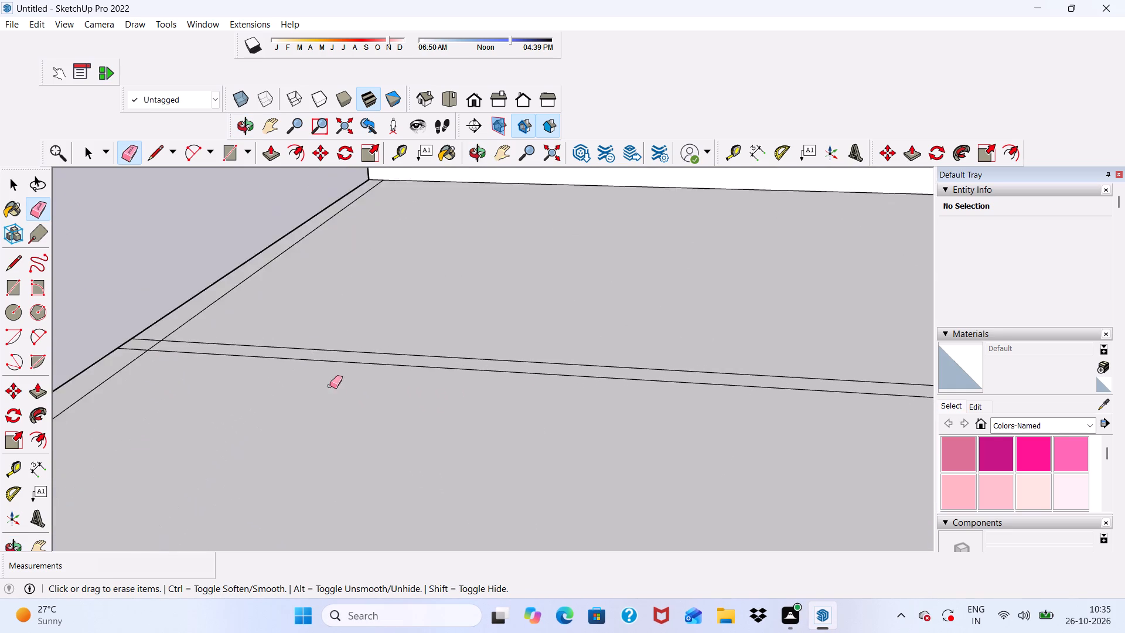
{"action": "middle_click_drag", "start_coordinate": [330, 386], "coordinate": [354, 457]}
{"action": "scroll", "coordinate": [176, 406], "scroll_direction": "up", "scroll_amount": 11}
{"action": "left_click_drag", "start_coordinate": [112, 330], "coordinate": [126, 380]}
{"action": "left_click", "coordinate": [129, 388]}
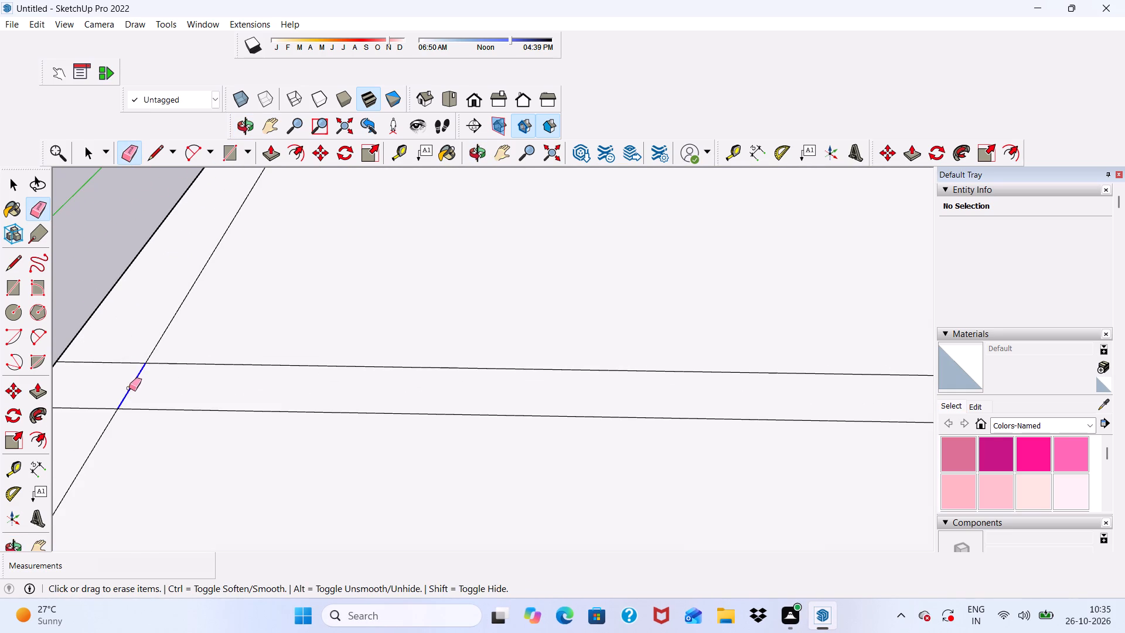
{"action": "left_click_drag", "start_coordinate": [124, 358], "coordinate": [127, 367]}
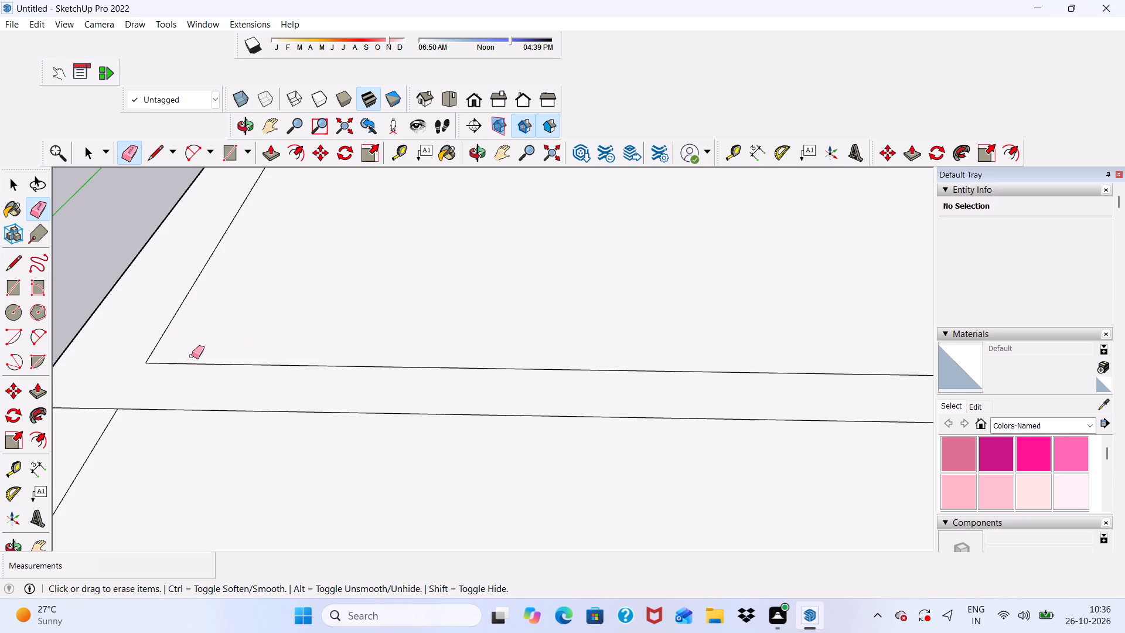
Push/Pull the L-shaped strip formed by the cross strip and rear left border up 10', level with the existing upper-storey walls.
{"action": "scroll", "coordinate": [146, 366], "scroll_direction": "down", "scroll_amount": 19}
{"action": "scroll", "coordinate": [797, 369], "scroll_direction": "up", "scroll_amount": 3}
{"action": "scroll", "coordinate": [529, 296], "scroll_direction": "down", "scroll_amount": 5}
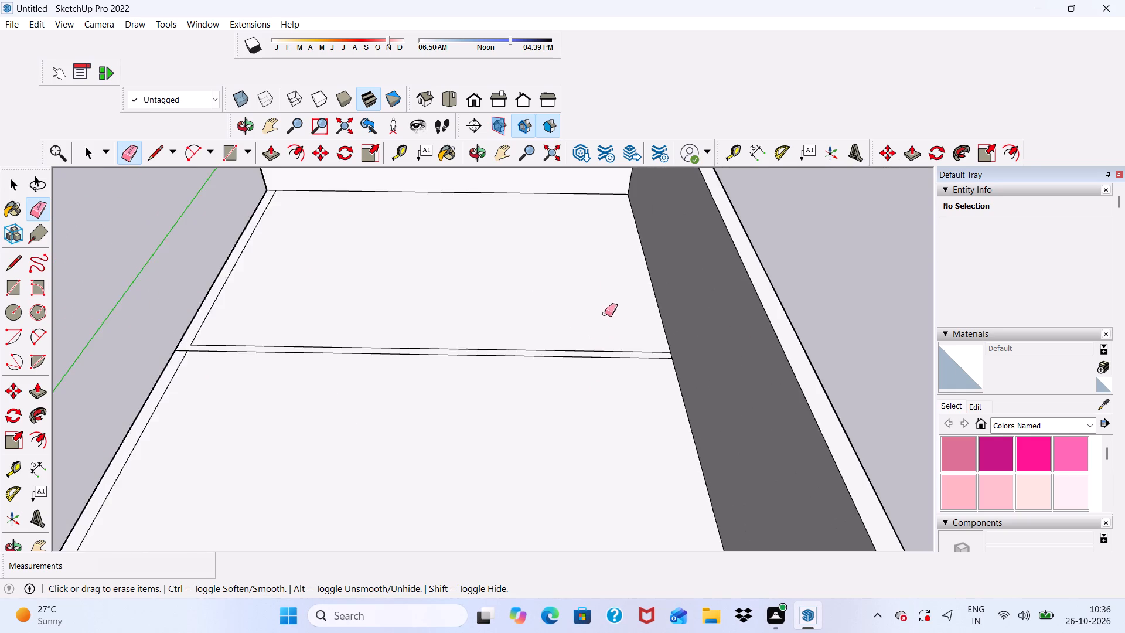
{"action": "scroll", "coordinate": [605, 314], "scroll_direction": "down", "scroll_amount": 5}
{"action": "scroll", "coordinate": [258, 266], "scroll_direction": "up", "scroll_amount": 6}
{"action": "scroll", "coordinate": [428, 378], "scroll_direction": "up", "scroll_amount": 4}
{"action": "key", "text": "space"}
{"action": "scroll", "coordinate": [406, 267], "scroll_direction": "up", "scroll_amount": 3}
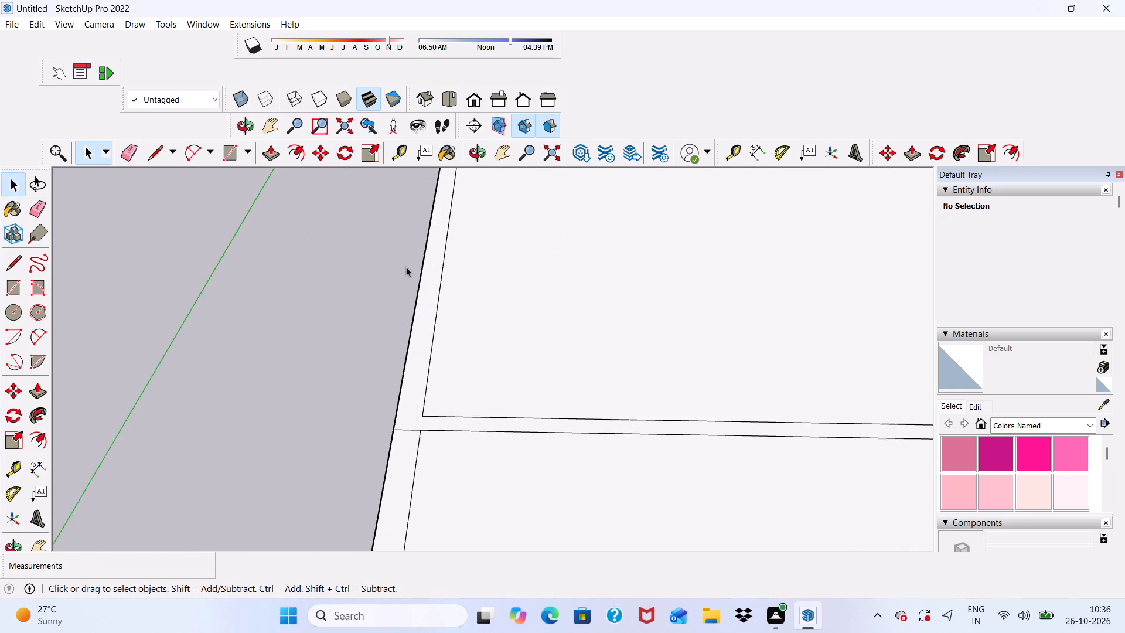
{"action": "scroll", "coordinate": [406, 267], "scroll_direction": "up", "scroll_amount": 7}
{"action": "left_click", "coordinate": [425, 340]}
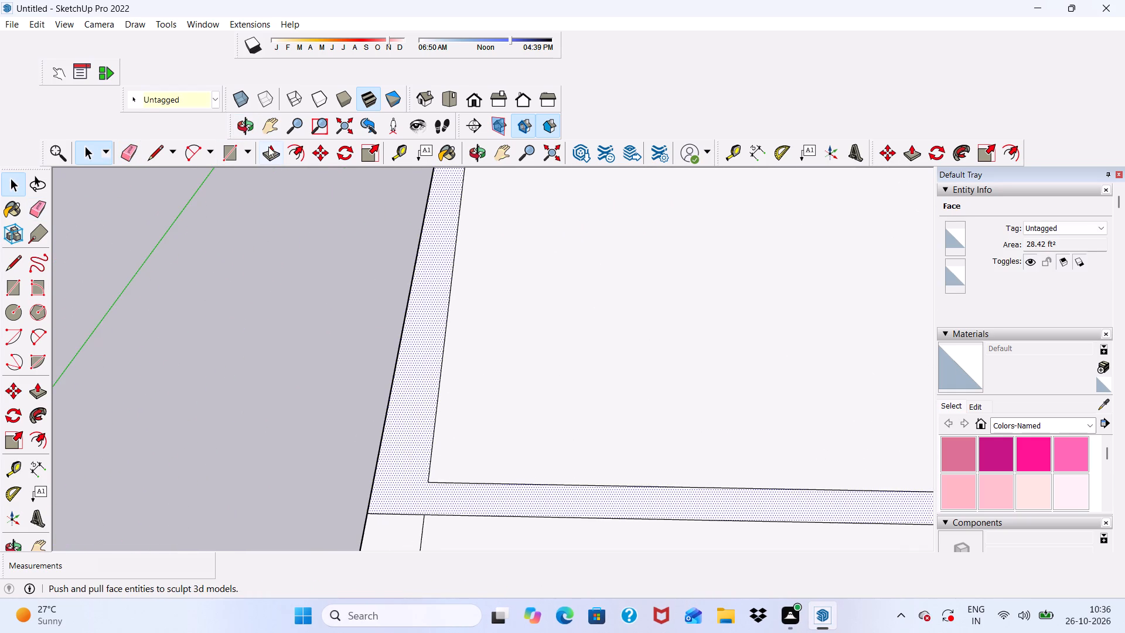
{"action": "left_click", "coordinate": [267, 147]}
{"action": "left_click", "coordinate": [422, 430]}
{"action": "scroll", "coordinate": [367, 306], "scroll_direction": "down", "scroll_amount": 9}
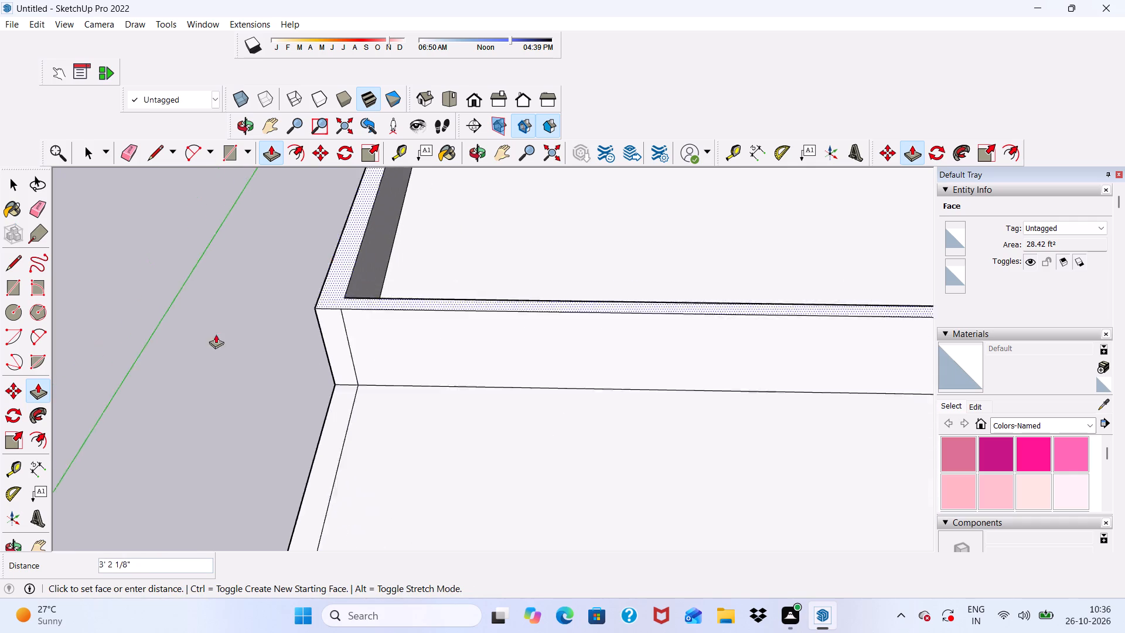
{"action": "scroll", "coordinate": [216, 334], "scroll_direction": "down", "scroll_amount": 8}
{"action": "left_click", "coordinate": [827, 290]}
{"action": "scroll", "coordinate": [660, 362], "scroll_direction": "down", "scroll_amount": 2}
{"action": "middle_click_drag", "start_coordinate": [637, 377], "coordinate": [635, 230]}
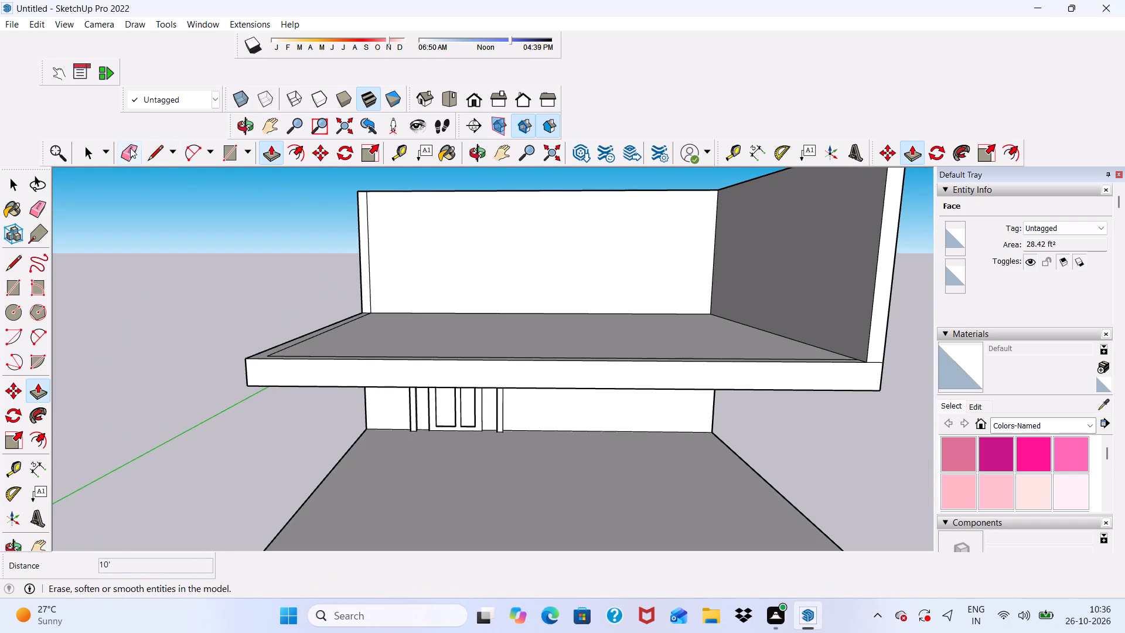
Erase the vertical line near the left end of the new upper-storey front wall.
{"action": "left_click", "coordinate": [130, 148]}
{"action": "scroll", "coordinate": [318, 207], "scroll_direction": "up", "scroll_amount": 11}
{"action": "left_click_drag", "start_coordinate": [425, 256], "coordinate": [444, 267]}
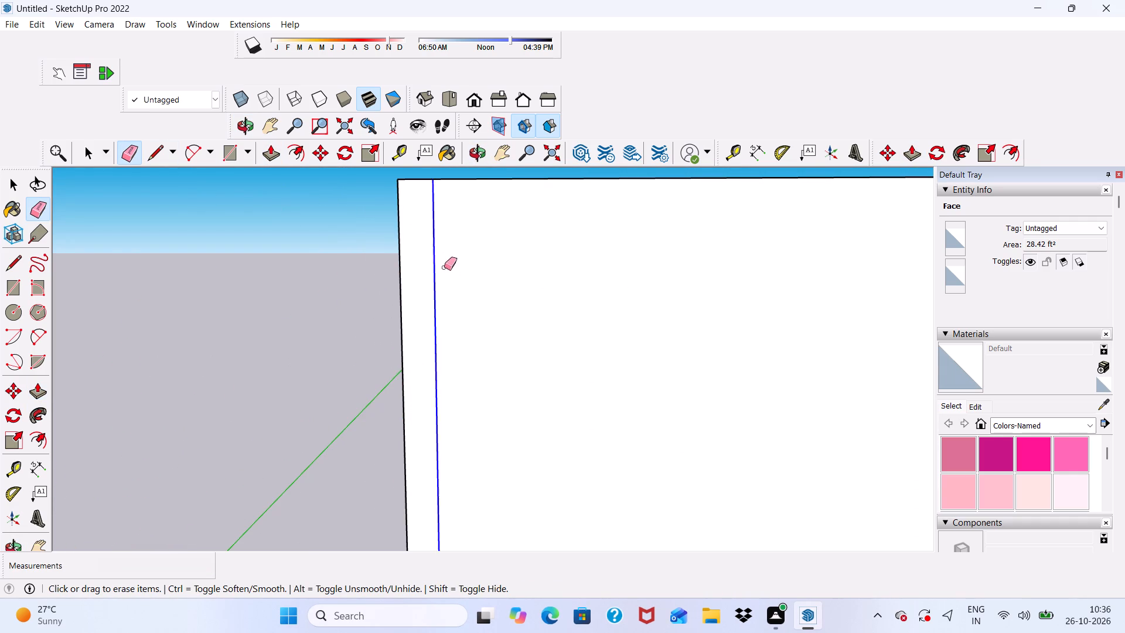
{"action": "left_click_drag", "start_coordinate": [444, 267], "coordinate": [453, 272]}
Examine the enclosed upper-storey room, open roof area and whole building from several angles and distances.
{"action": "scroll", "coordinate": [449, 262], "scroll_direction": "down", "scroll_amount": 18}
{"action": "scroll", "coordinate": [486, 358], "scroll_direction": "up", "scroll_amount": 2}
{"action": "middle_click_drag", "start_coordinate": [486, 358], "coordinate": [558, 454]}
{"action": "scroll", "coordinate": [490, 360], "scroll_direction": "down", "scroll_amount": 1}
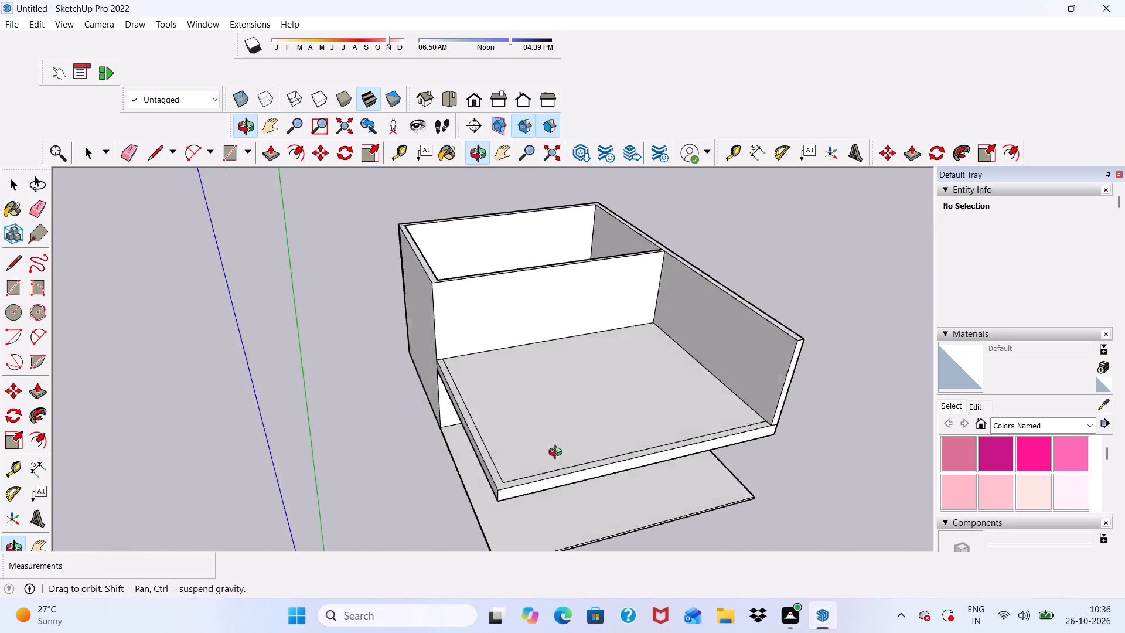
{"action": "middle_click_drag", "start_coordinate": [558, 454], "coordinate": [470, 439]}
{"action": "scroll", "coordinate": [476, 325], "scroll_direction": "down", "scroll_amount": 5}
{"action": "key", "text": "space"}
{"action": "middle_click_drag", "start_coordinate": [517, 415], "coordinate": [524, 338]}
{"action": "scroll", "coordinate": [524, 312], "scroll_direction": "up", "scroll_amount": 3}
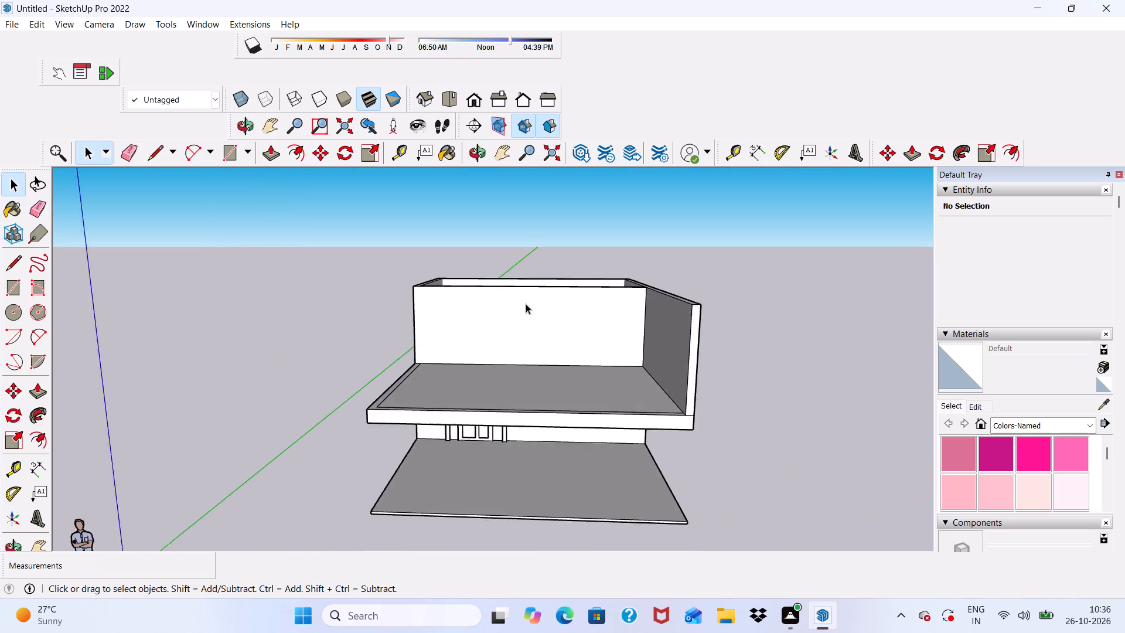
{"action": "scroll", "coordinate": [526, 304], "scroll_direction": "up", "scroll_amount": 3}
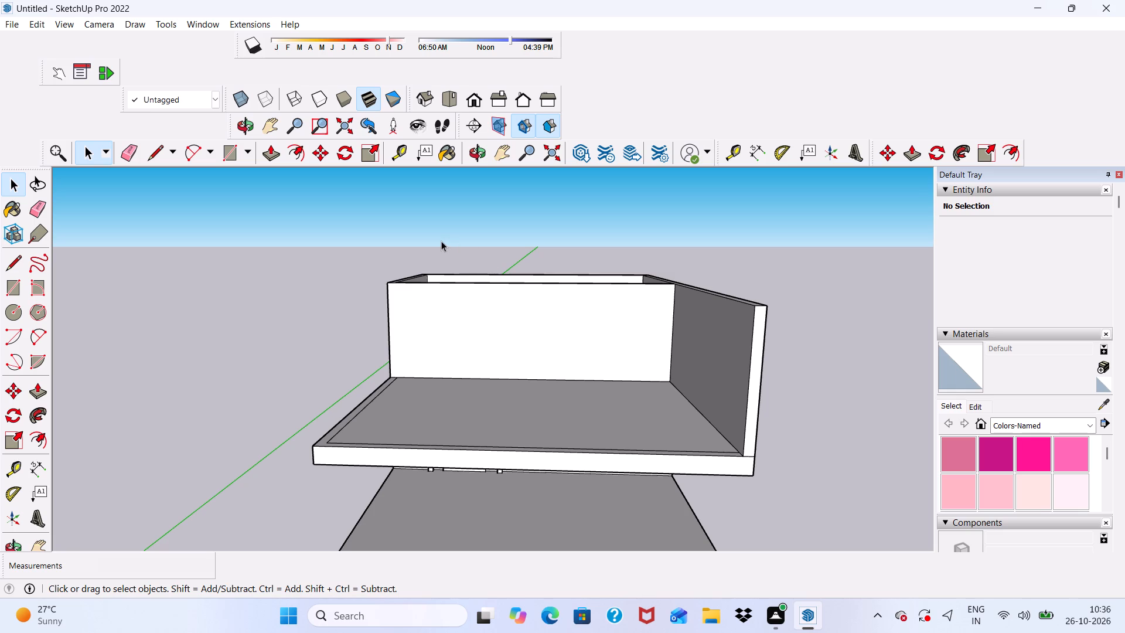
{"action": "scroll", "coordinate": [435, 248], "scroll_direction": "down", "scroll_amount": 8}
{"action": "scroll", "coordinate": [400, 293], "scroll_direction": "down", "scroll_amount": 11}
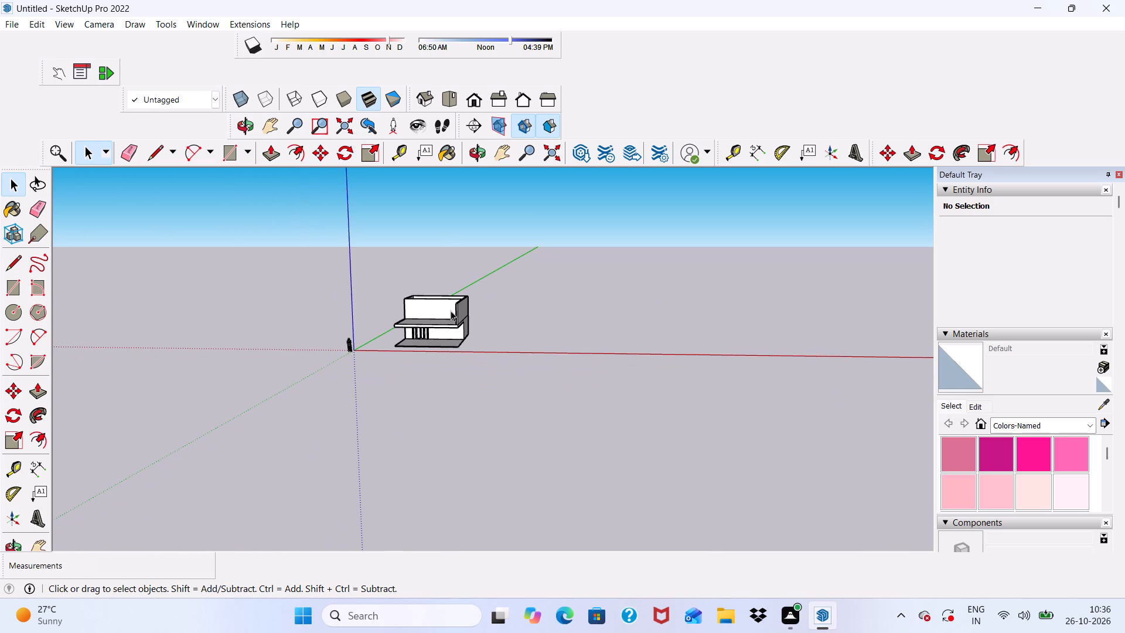
{"action": "scroll", "coordinate": [456, 294], "scroll_direction": "down", "scroll_amount": 4}
{"action": "scroll", "coordinate": [462, 333], "scroll_direction": "up", "scroll_amount": 1}
{"action": "middle_click", "coordinate": [412, 277]}
{"action": "scroll", "coordinate": [412, 277], "scroll_direction": "up", "scroll_amount": 4}
{"action": "scroll", "coordinate": [412, 277], "scroll_direction": "down", "scroll_amount": 1}
{"action": "scroll", "coordinate": [409, 312], "scroll_direction": "up", "scroll_amount": 3}
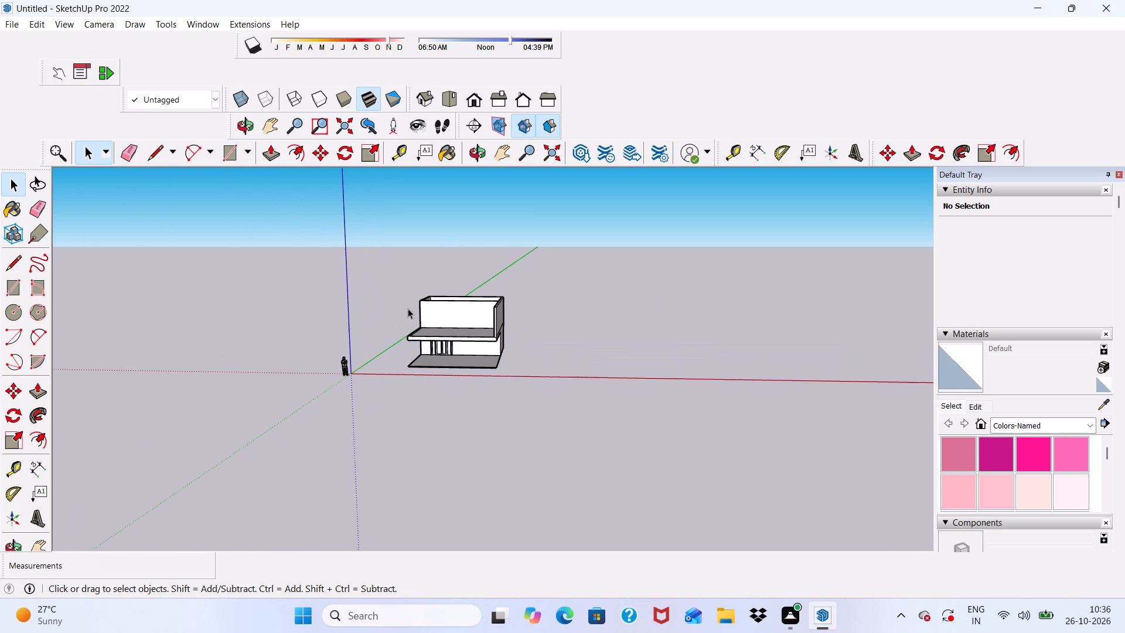
{"action": "scroll", "coordinate": [408, 308], "scroll_direction": "up", "scroll_amount": 1}
{"action": "middle_click_drag", "start_coordinate": [412, 298], "coordinate": [473, 291]}
{"action": "scroll", "coordinate": [396, 208], "scroll_direction": "up", "scroll_amount": 11}
{"action": "middle_click_drag", "start_coordinate": [585, 329], "coordinate": [572, 469]}
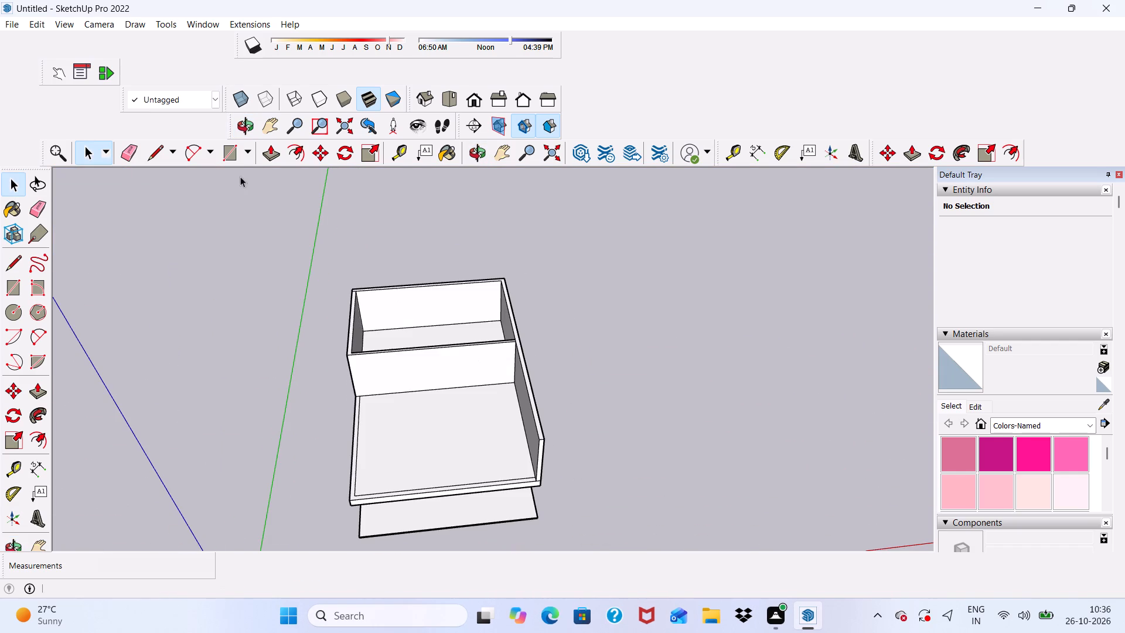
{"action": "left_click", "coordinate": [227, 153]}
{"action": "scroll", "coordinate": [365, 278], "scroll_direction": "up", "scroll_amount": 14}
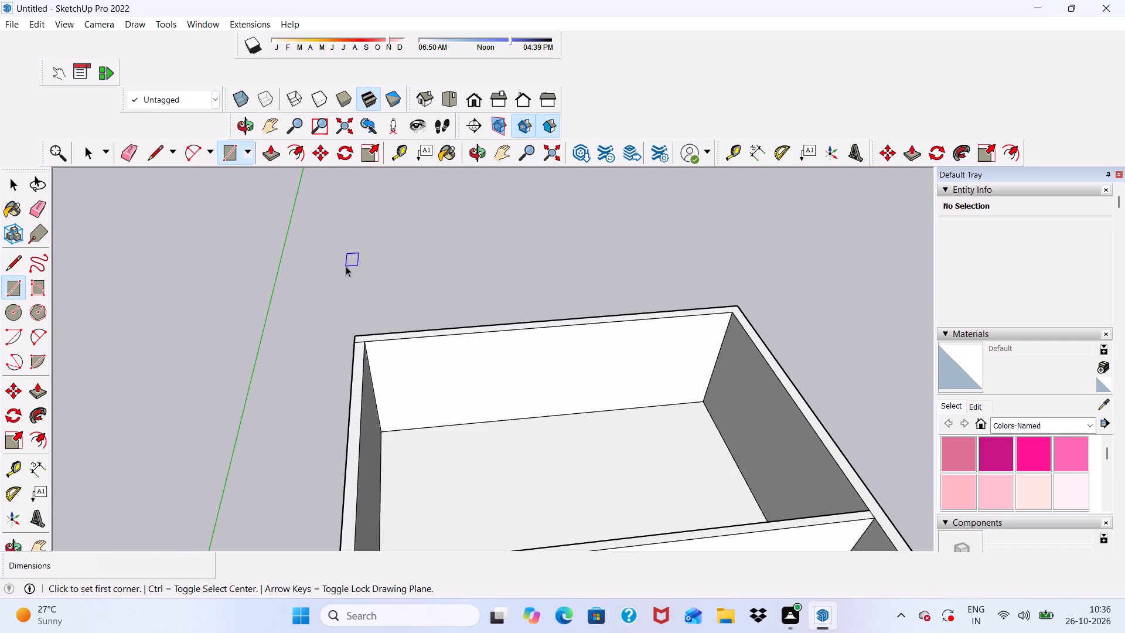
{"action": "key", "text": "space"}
Erase the short segment across the wall tops at the upper-storey room's rear left corner.
{"action": "scroll", "coordinate": [346, 260], "scroll_direction": "down", "scroll_amount": 4}
{"action": "middle_click_drag", "start_coordinate": [380, 353], "coordinate": [366, 393]}
{"action": "scroll", "coordinate": [217, 180], "scroll_direction": "up", "scroll_amount": 4}
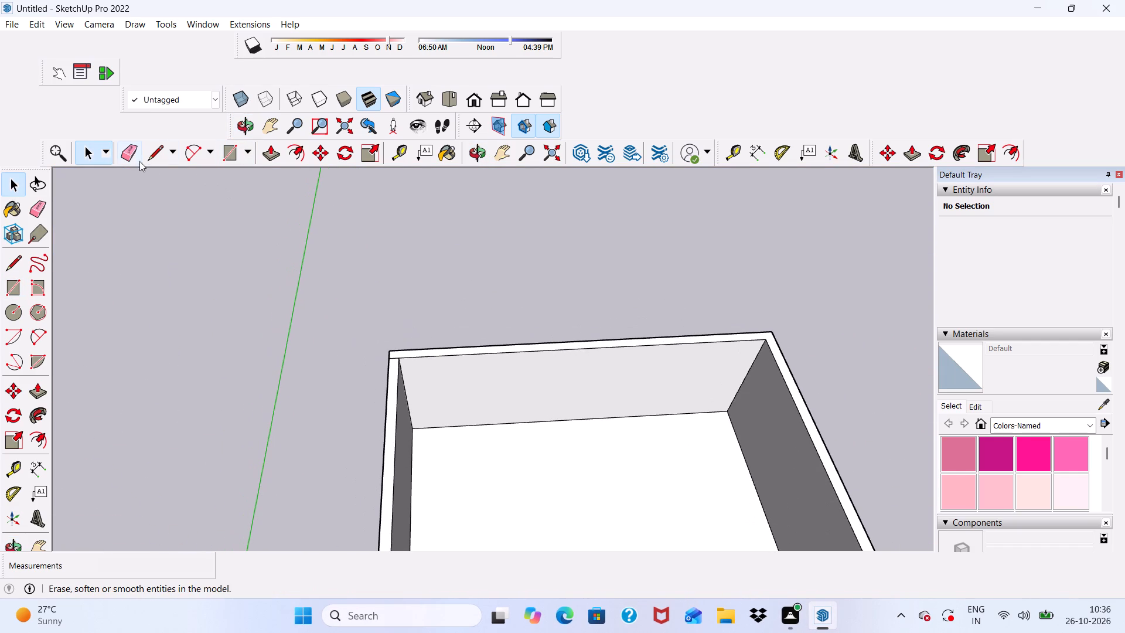
{"action": "left_click", "coordinate": [136, 152]}
{"action": "scroll", "coordinate": [418, 298], "scroll_direction": "up", "scroll_amount": 5}
{"action": "scroll", "coordinate": [418, 298], "scroll_direction": "down", "scroll_amount": 1}
{"action": "scroll", "coordinate": [381, 392], "scroll_direction": "up", "scroll_amount": 12}
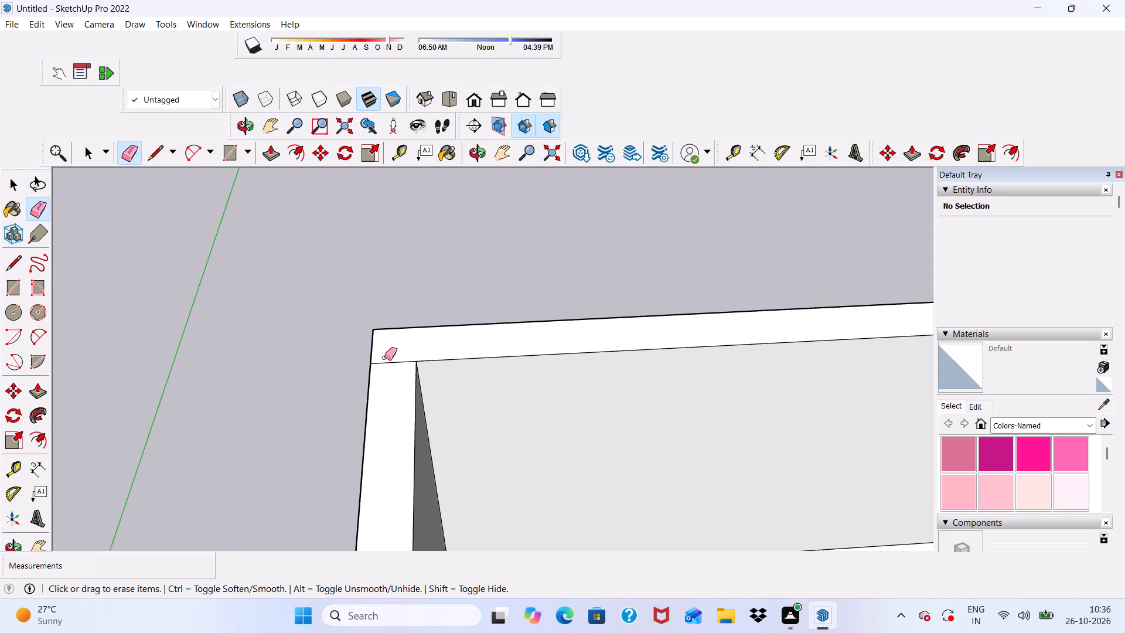
{"action": "left_click_drag", "start_coordinate": [384, 356], "coordinate": [386, 370]}
{"action": "scroll", "coordinate": [368, 332], "scroll_direction": "down", "scroll_amount": 6}
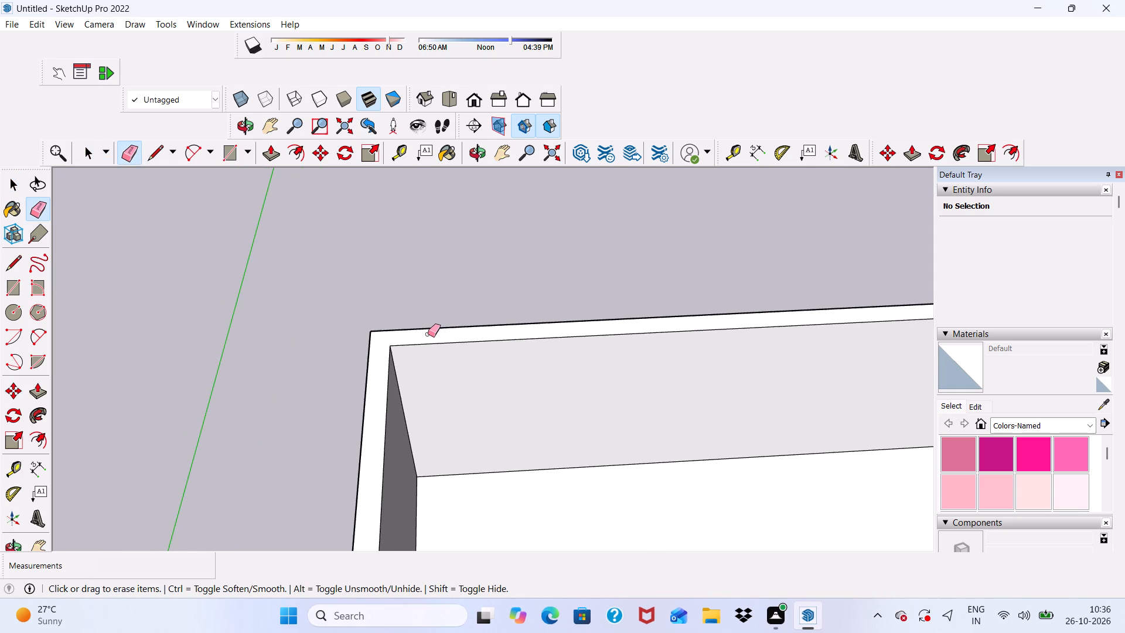
{"action": "scroll", "coordinate": [370, 298], "scroll_direction": "down", "scroll_amount": 9}
{"action": "key", "text": "space"}
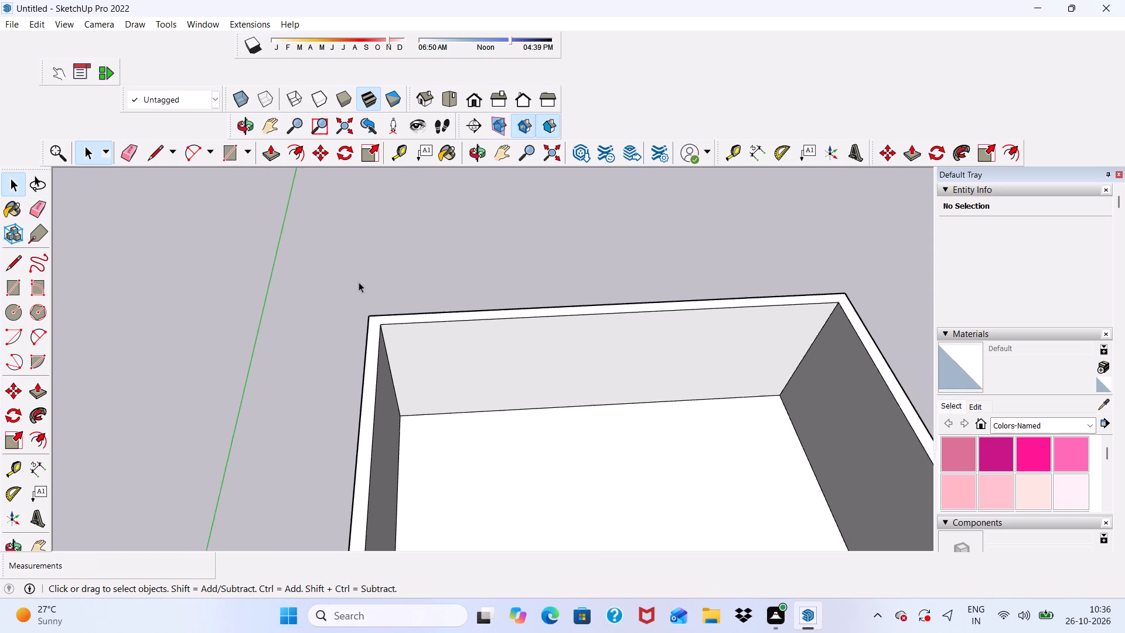
Draw a rectangle about 3' 7" by 9" across the left border strip of the open roof area, partway along its length.
{"action": "scroll", "coordinate": [359, 282], "scroll_direction": "down", "scroll_amount": 2}
{"action": "scroll", "coordinate": [413, 335], "scroll_direction": "down", "scroll_amount": 5}
{"action": "middle_click_drag", "start_coordinate": [455, 450], "coordinate": [455, 300]}
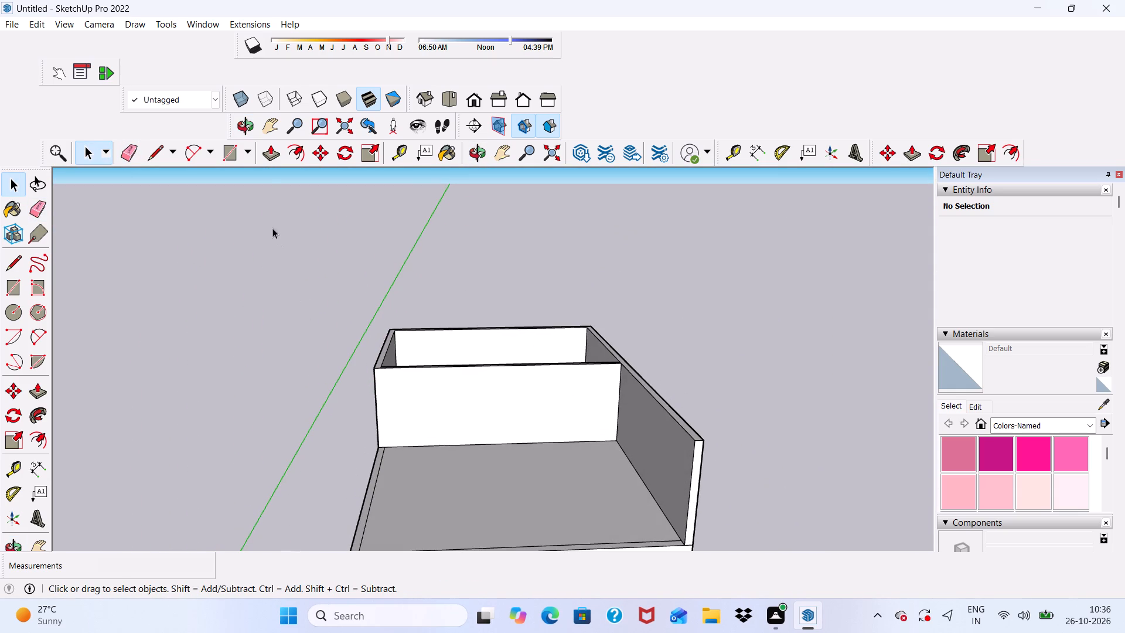
{"action": "left_click", "coordinate": [225, 144]}
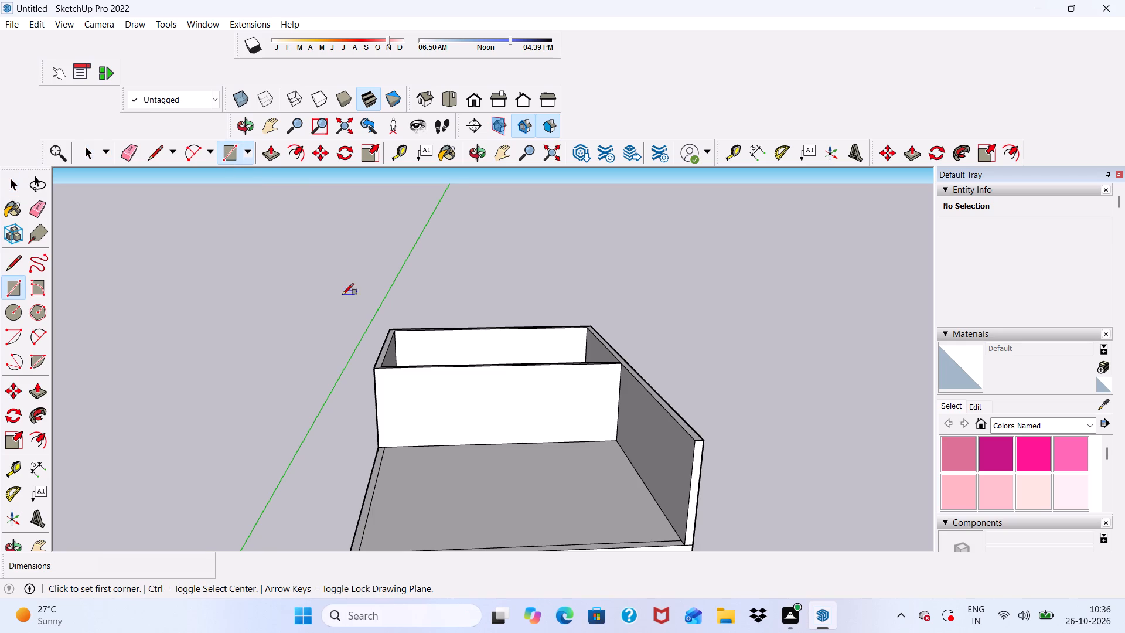
{"action": "scroll", "coordinate": [350, 309], "scroll_direction": "down", "scroll_amount": 5}
{"action": "scroll", "coordinate": [342, 354], "scroll_direction": "up", "scroll_amount": 5}
{"action": "scroll", "coordinate": [304, 356], "scroll_direction": "down", "scroll_amount": 5}
{"action": "middle_click_drag", "start_coordinate": [304, 358], "coordinate": [163, 467]}
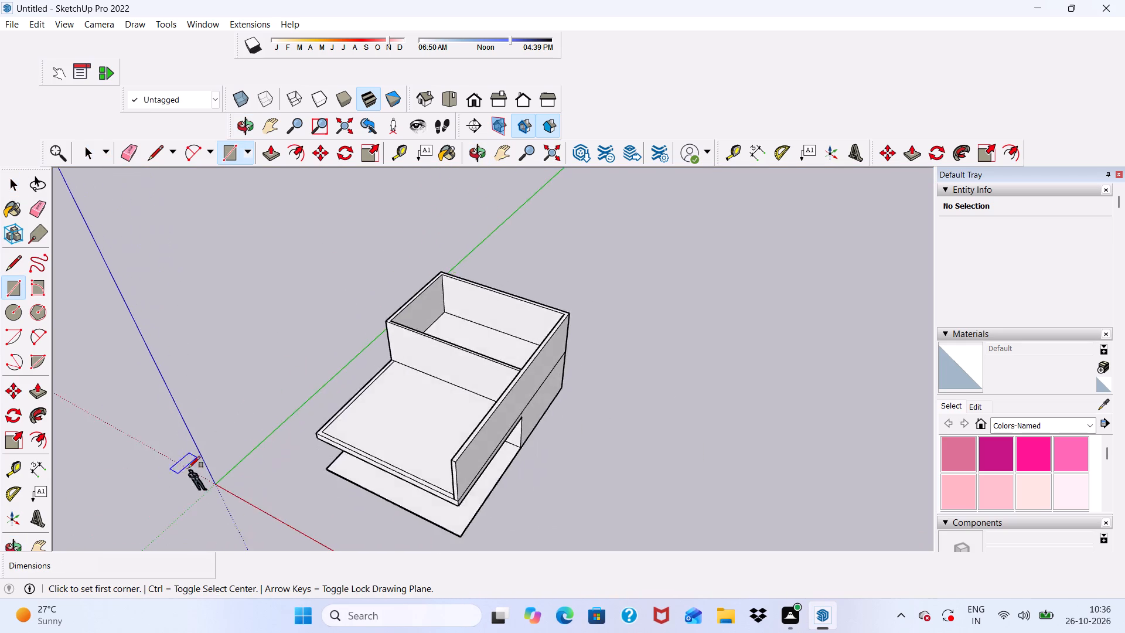
{"action": "scroll", "coordinate": [269, 431], "scroll_direction": "up", "scroll_amount": 6}
{"action": "scroll", "coordinate": [361, 390], "scroll_direction": "up", "scroll_amount": 15}
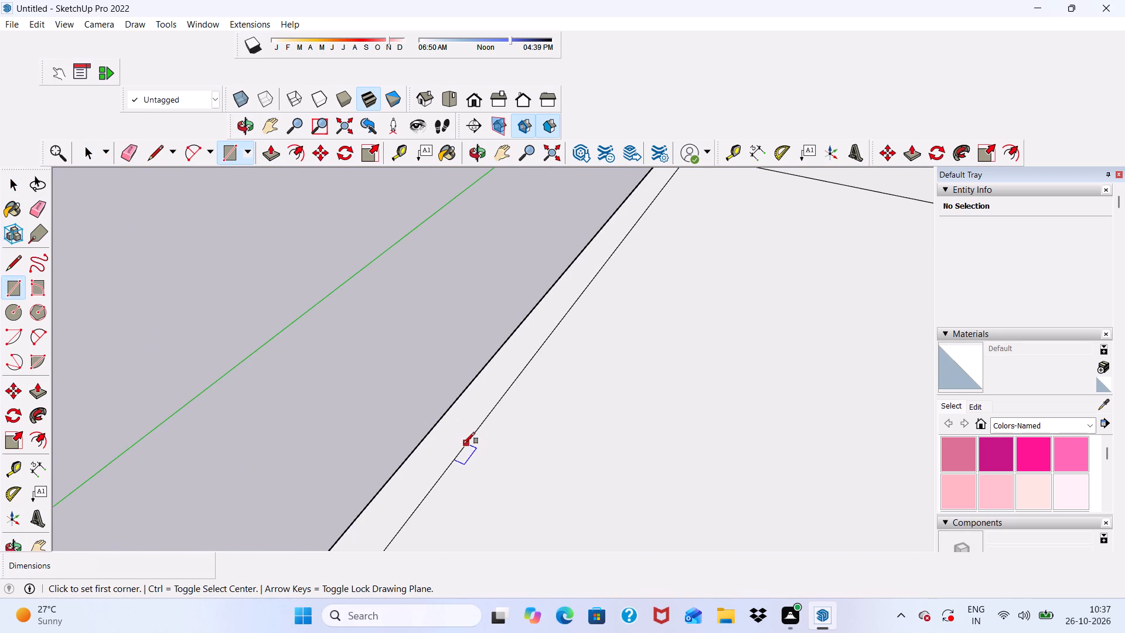
{"action": "left_click", "coordinate": [461, 450]}
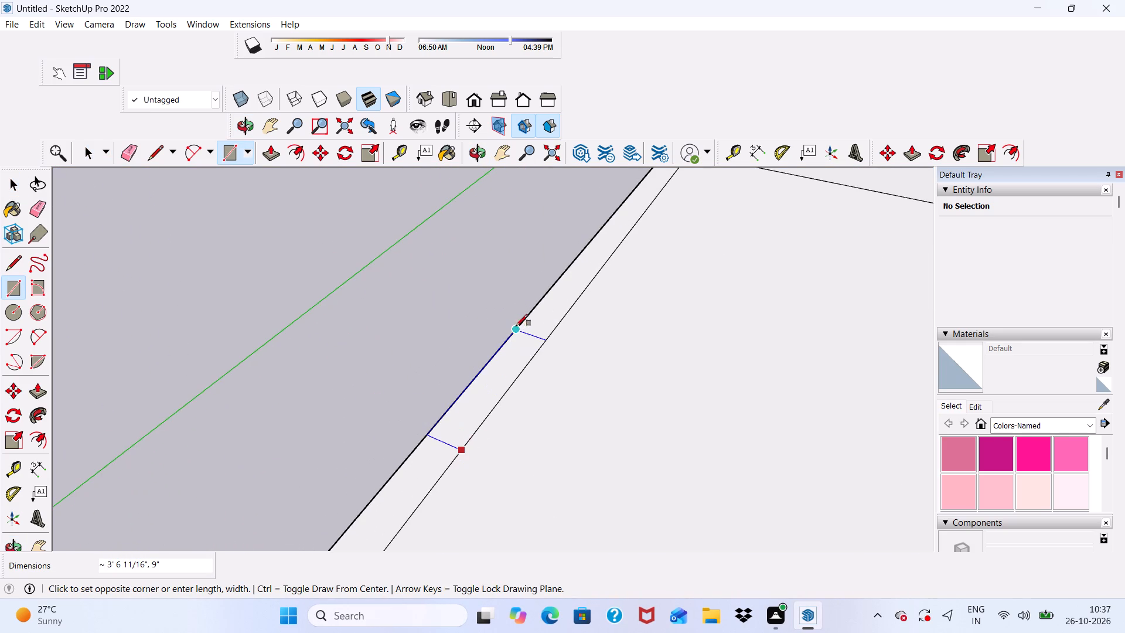
{"action": "left_click", "coordinate": [525, 328]}
{"action": "scroll", "coordinate": [492, 255], "scroll_direction": "down", "scroll_amount": 7}
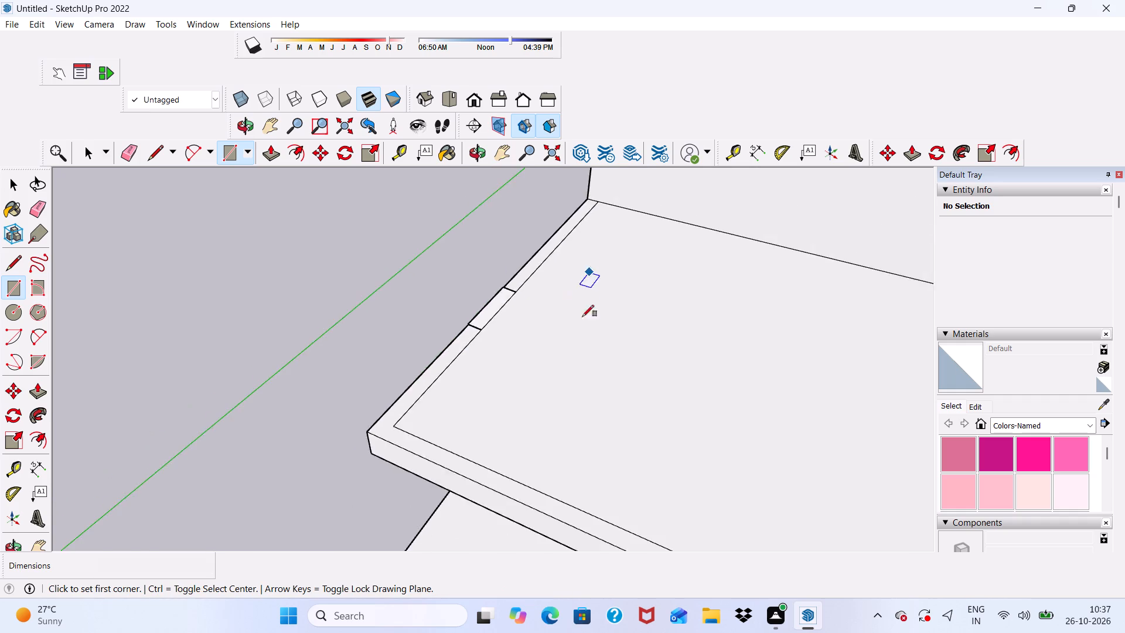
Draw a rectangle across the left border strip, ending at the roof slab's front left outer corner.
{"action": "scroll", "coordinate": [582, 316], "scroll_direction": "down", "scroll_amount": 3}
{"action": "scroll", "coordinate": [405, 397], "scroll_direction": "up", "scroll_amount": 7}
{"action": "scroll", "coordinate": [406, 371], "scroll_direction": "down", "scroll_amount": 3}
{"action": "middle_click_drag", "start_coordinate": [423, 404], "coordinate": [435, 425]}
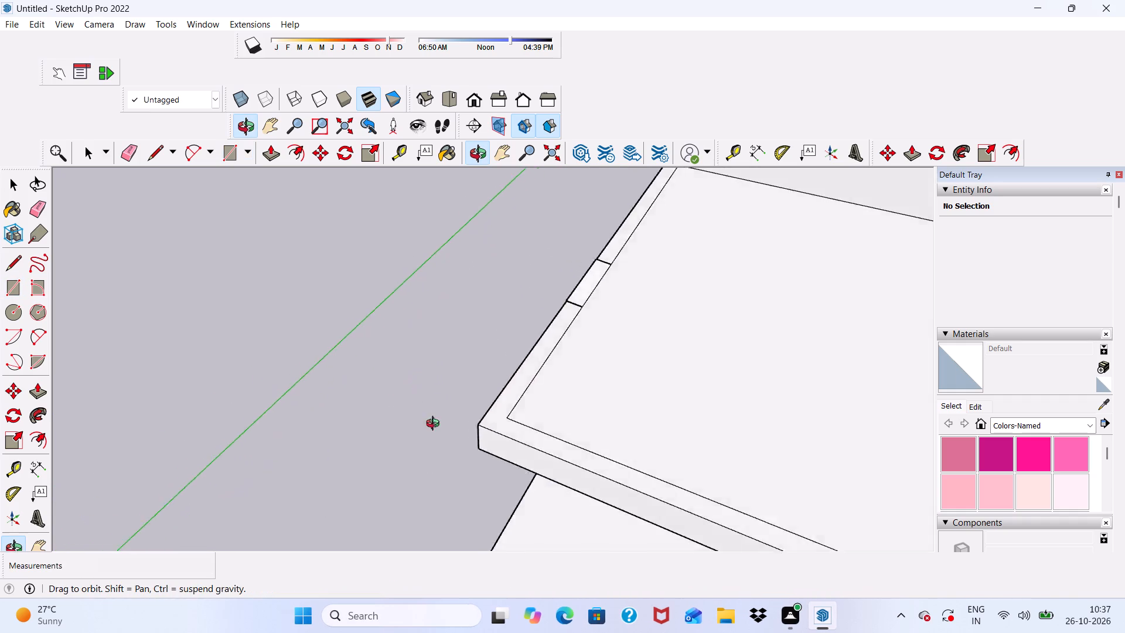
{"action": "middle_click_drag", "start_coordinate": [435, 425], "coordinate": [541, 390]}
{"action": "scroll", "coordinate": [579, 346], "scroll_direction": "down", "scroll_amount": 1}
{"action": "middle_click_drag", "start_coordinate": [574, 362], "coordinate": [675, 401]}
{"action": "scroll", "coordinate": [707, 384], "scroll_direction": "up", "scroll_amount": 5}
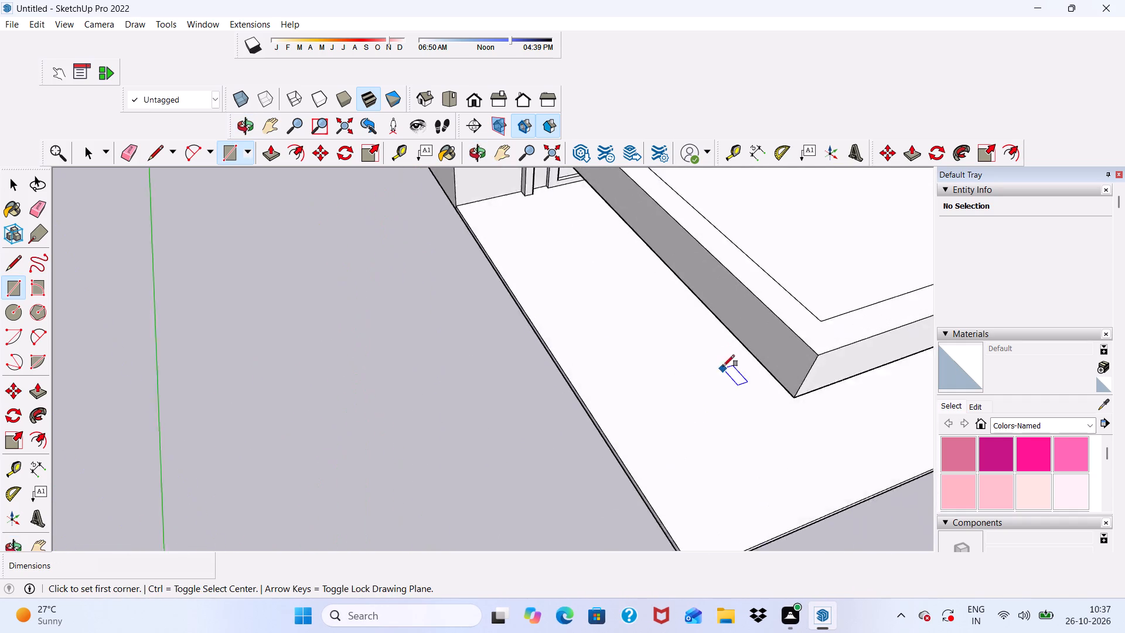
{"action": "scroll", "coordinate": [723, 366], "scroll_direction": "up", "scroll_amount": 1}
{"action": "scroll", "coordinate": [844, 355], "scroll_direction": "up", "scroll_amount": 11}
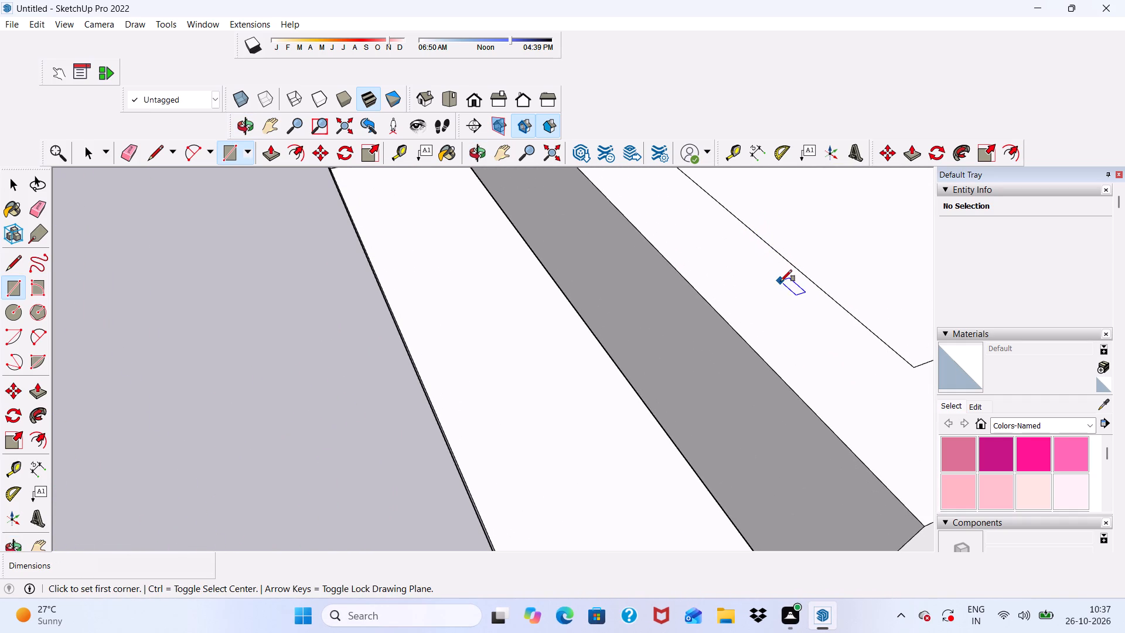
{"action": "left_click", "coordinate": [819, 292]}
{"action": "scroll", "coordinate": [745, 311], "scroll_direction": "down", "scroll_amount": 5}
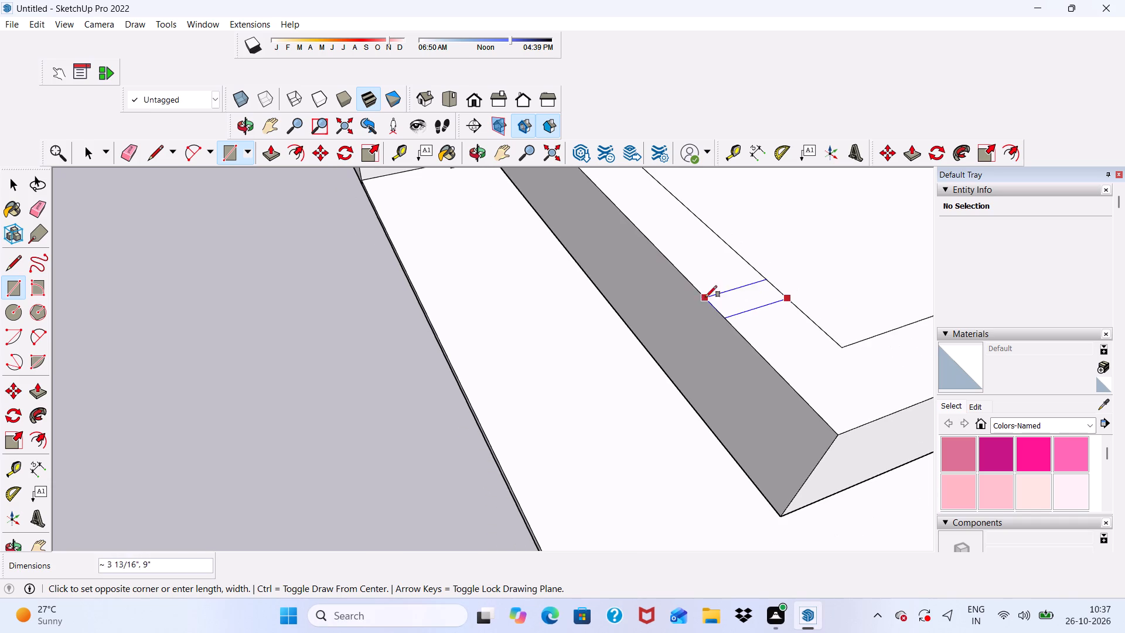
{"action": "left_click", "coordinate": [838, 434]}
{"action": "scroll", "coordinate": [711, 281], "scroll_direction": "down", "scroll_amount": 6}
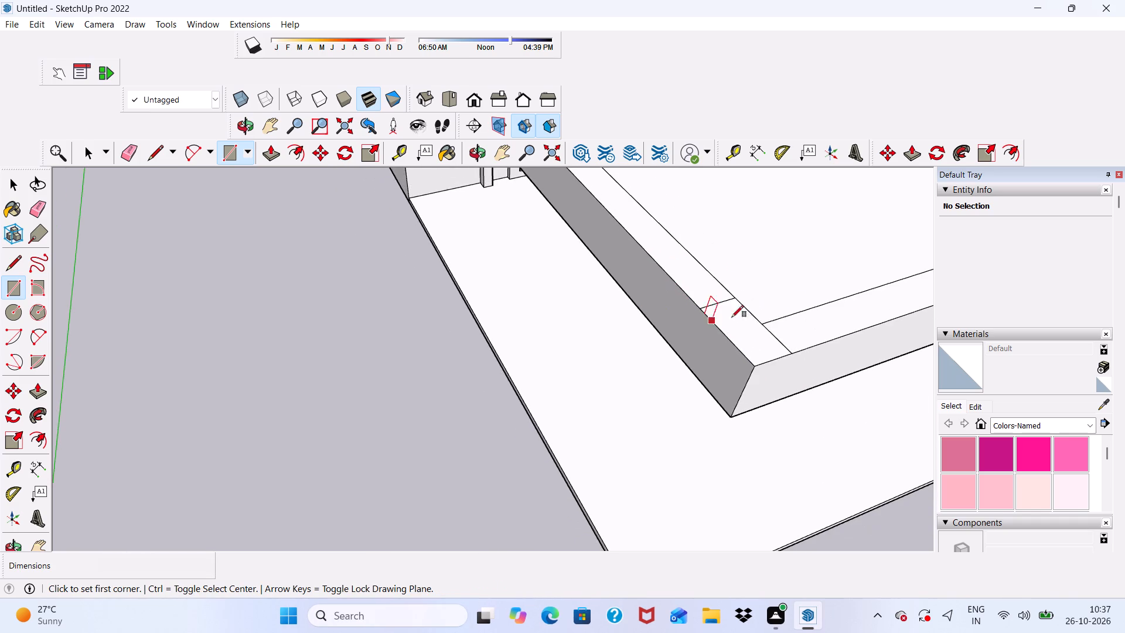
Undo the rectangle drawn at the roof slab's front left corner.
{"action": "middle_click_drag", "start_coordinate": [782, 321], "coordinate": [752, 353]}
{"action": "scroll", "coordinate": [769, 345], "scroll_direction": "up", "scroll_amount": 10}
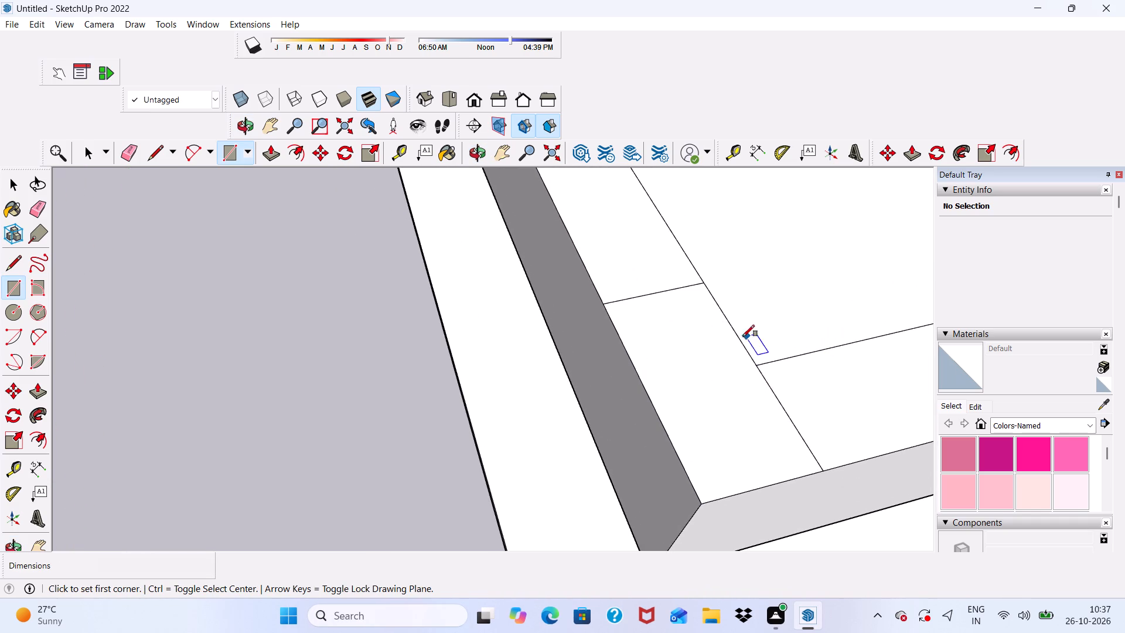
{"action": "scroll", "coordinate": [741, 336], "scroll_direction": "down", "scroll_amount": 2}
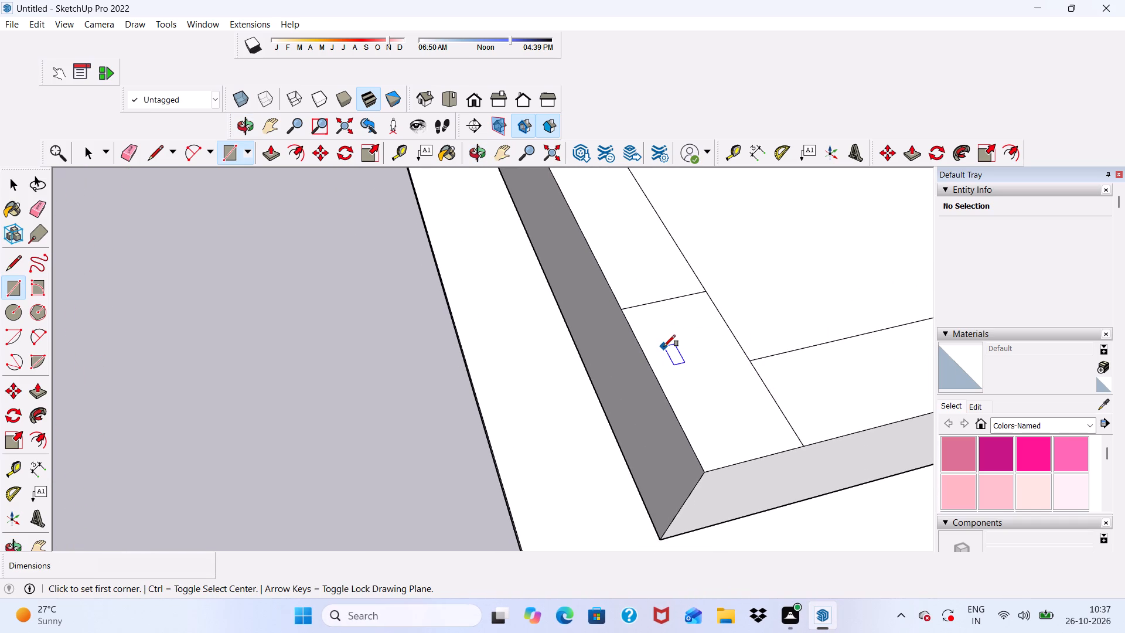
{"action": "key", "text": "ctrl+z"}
Draw a rectangle about 1' 10" long on the front border strip, starting from the roof slab's front left outer corner.
{"action": "scroll", "coordinate": [631, 344], "scroll_direction": "down", "scroll_amount": 6}
{"action": "middle_click_drag", "start_coordinate": [622, 375], "coordinate": [602, 315]}
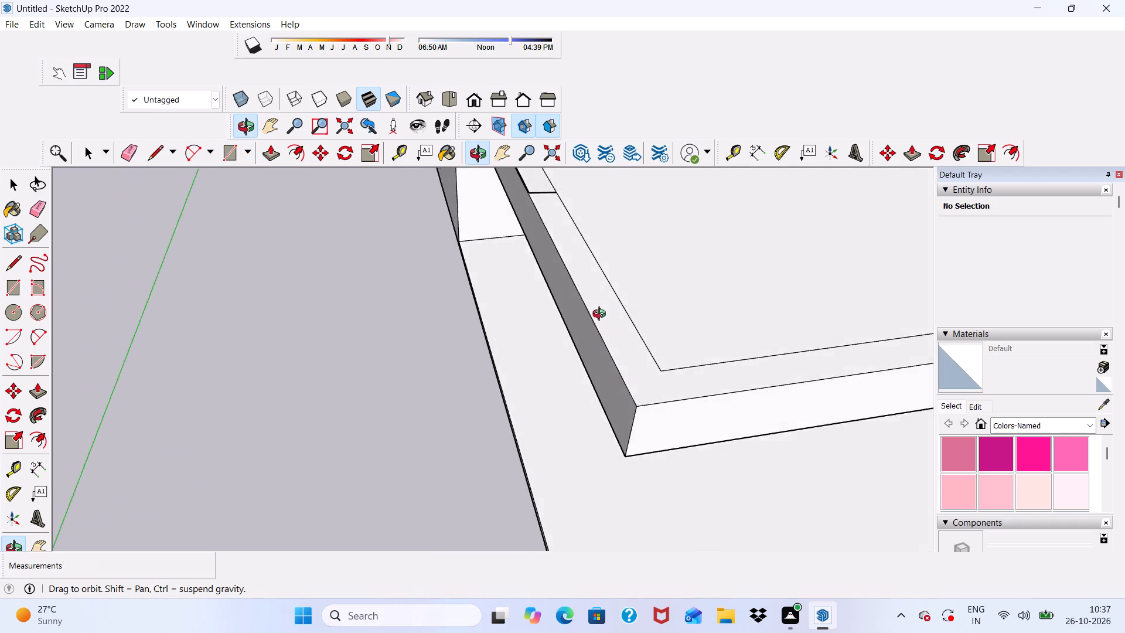
{"action": "middle_click_drag", "start_coordinate": [602, 315], "coordinate": [499, 70]}
{"action": "scroll", "coordinate": [488, 80], "scroll_direction": "up", "scroll_amount": 1}
{"action": "scroll", "coordinate": [487, 98], "scroll_direction": "down", "scroll_amount": 5}
{"action": "scroll", "coordinate": [588, 173], "scroll_direction": "up", "scroll_amount": 6}
{"action": "scroll", "coordinate": [588, 162], "scroll_direction": "down", "scroll_amount": 2}
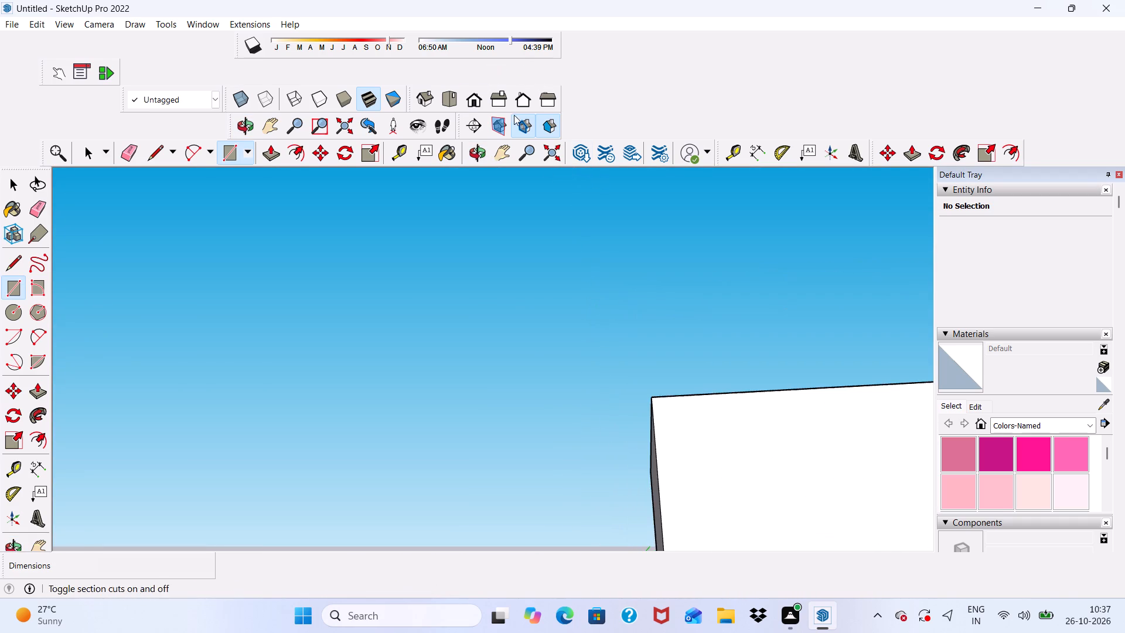
{"action": "scroll", "coordinate": [455, 117], "scroll_direction": "down", "scroll_amount": 14}
{"action": "middle_click_drag", "start_coordinate": [573, 392], "coordinate": [633, 533]}
{"action": "scroll", "coordinate": [637, 500], "scroll_direction": "up", "scroll_amount": 1}
{"action": "scroll", "coordinate": [615, 185], "scroll_direction": "down", "scroll_amount": 6}
{"action": "scroll", "coordinate": [631, 435], "scroll_direction": "up", "scroll_amount": 2}
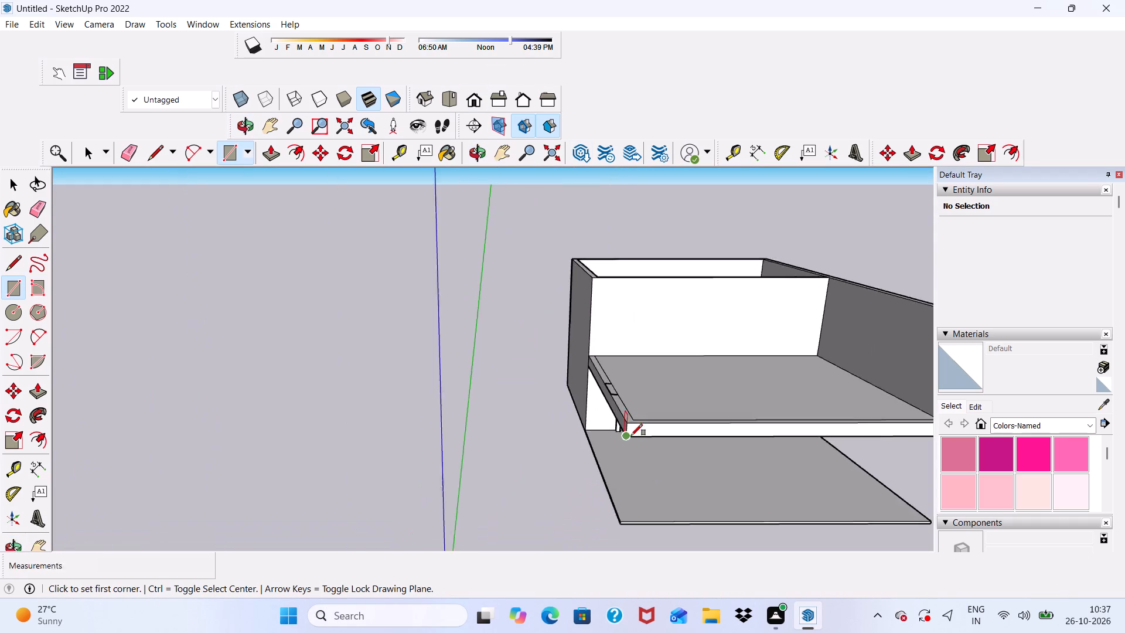
{"action": "scroll", "coordinate": [631, 435], "scroll_direction": "up", "scroll_amount": 11}
{"action": "middle_click_drag", "start_coordinate": [625, 391], "coordinate": [640, 429]}
{"action": "scroll", "coordinate": [640, 442], "scroll_direction": "up", "scroll_amount": 12}
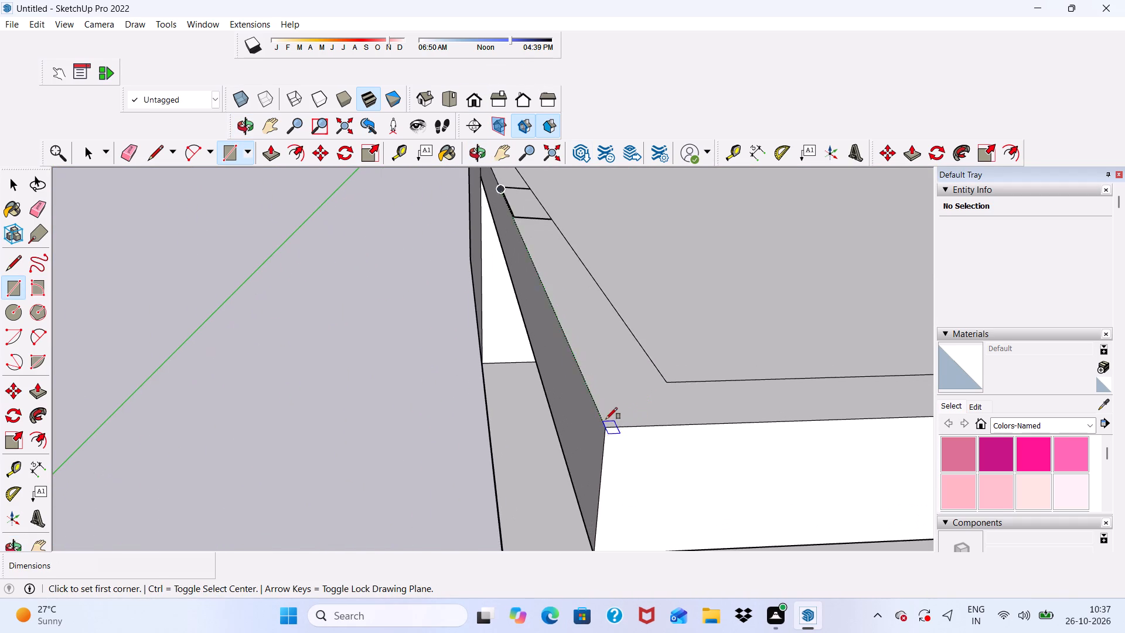
{"action": "left_click", "coordinate": [604, 428]}
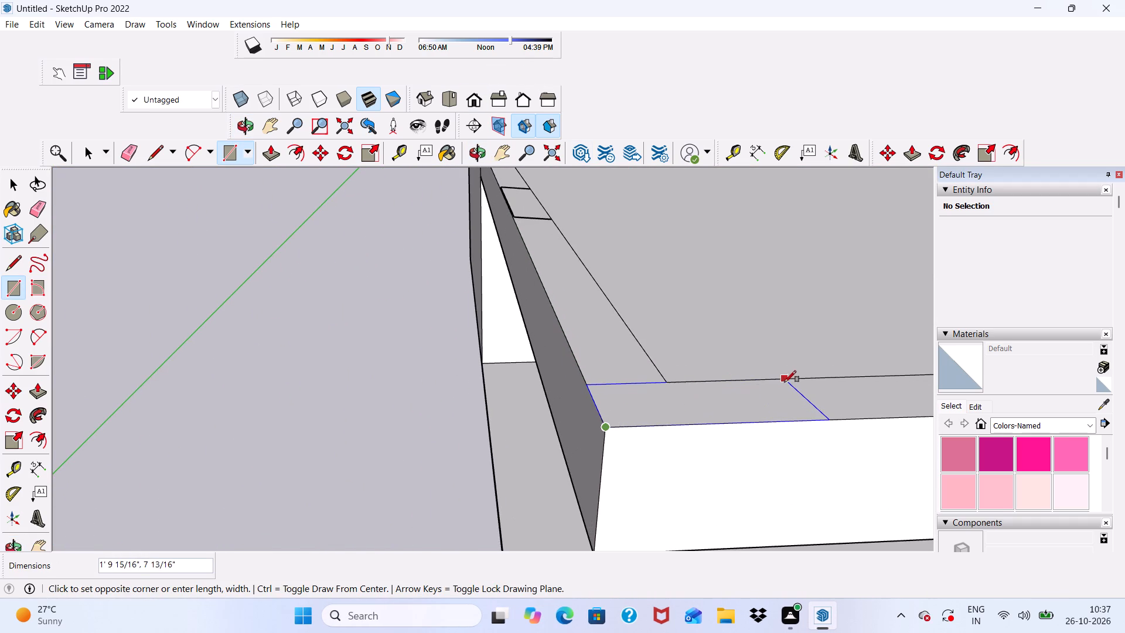
{"action": "left_click", "coordinate": [785, 381]}
{"action": "scroll", "coordinate": [621, 384], "scroll_direction": "down", "scroll_amount": 4}
{"action": "key", "text": "space"}
Push/Pull the rectangle at the roof slab's front left corner upward by 10' to form a pillar.
{"action": "scroll", "coordinate": [666, 367], "scroll_direction": "up", "scroll_amount": 6}
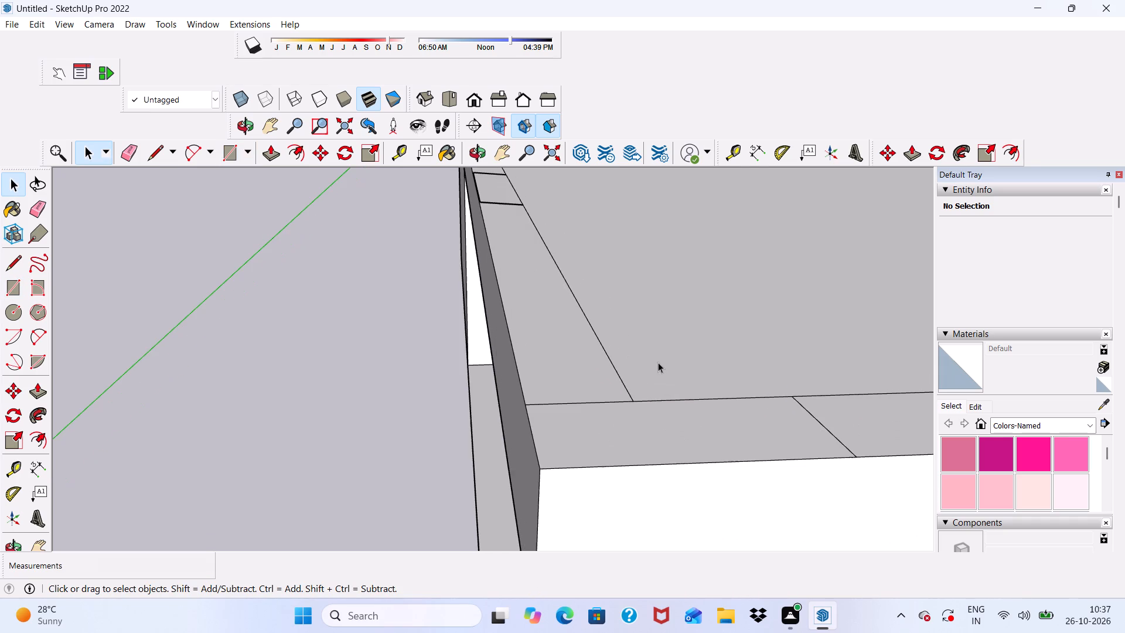
{"action": "left_click", "coordinate": [633, 423]}
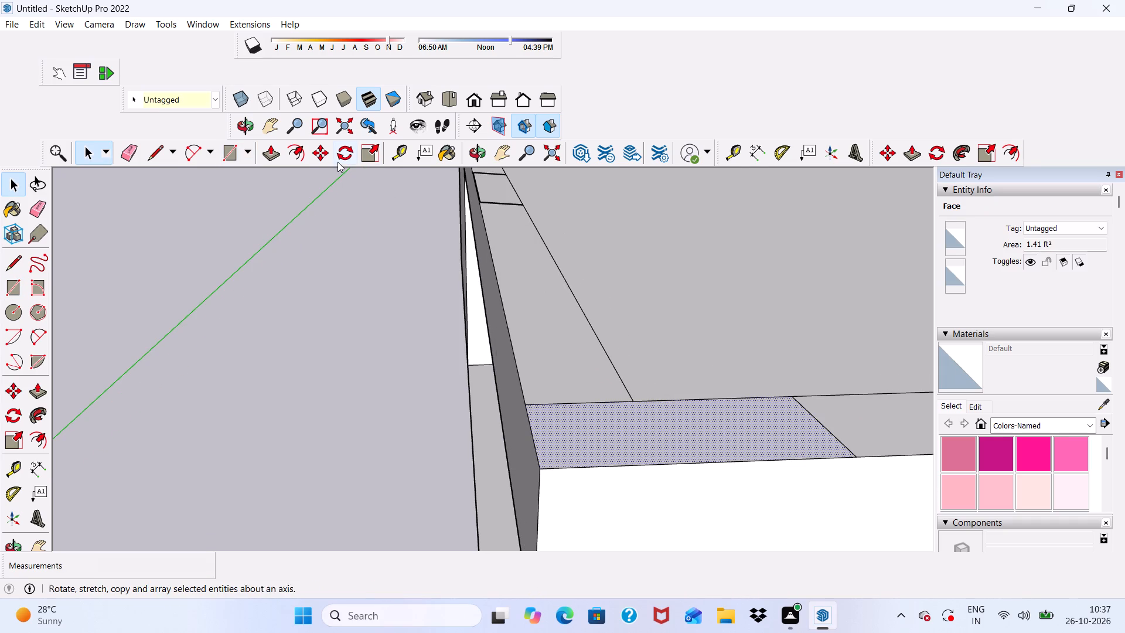
{"action": "left_click", "coordinate": [277, 151]}
{"action": "left_click", "coordinate": [645, 431]}
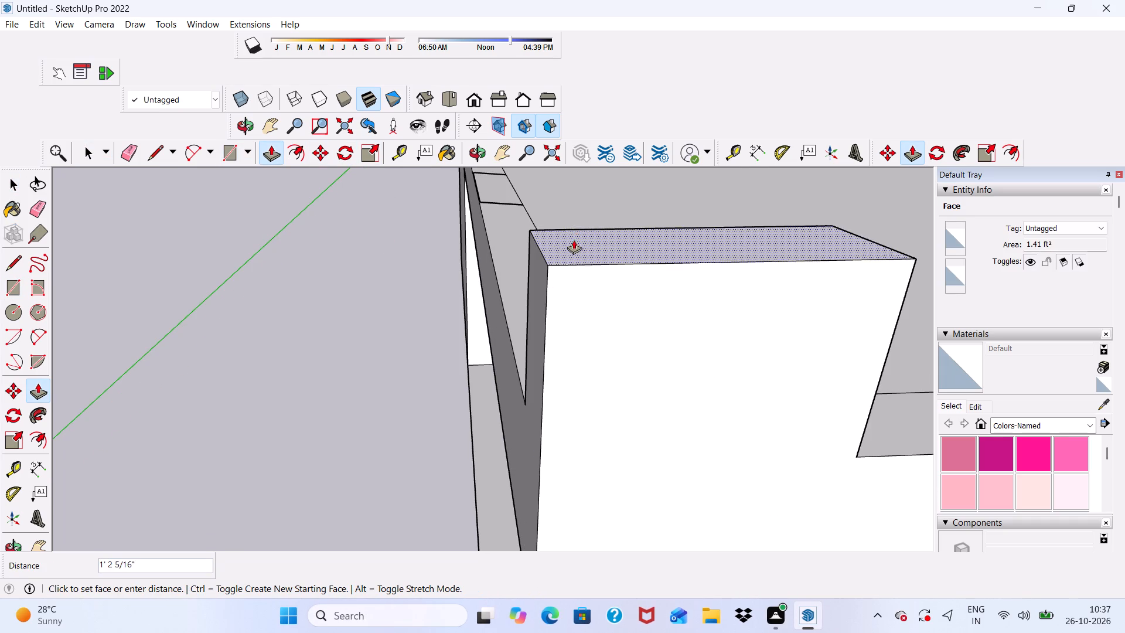
{"action": "scroll", "coordinate": [566, 234], "scroll_direction": "down", "scroll_amount": 16}
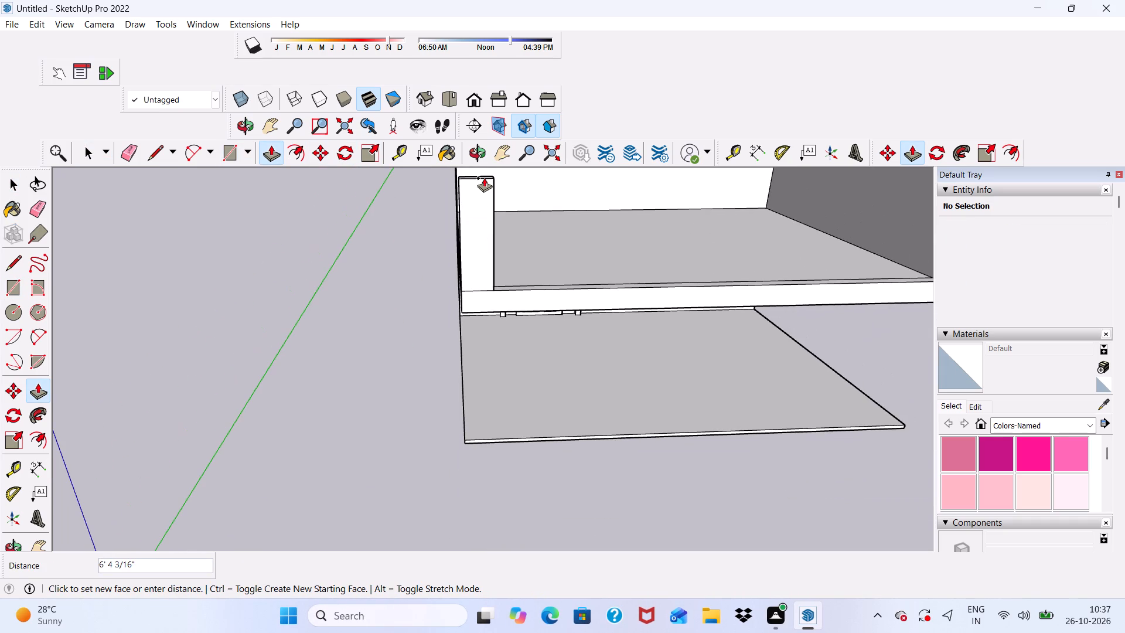
{"action": "type", "text": "10'"}
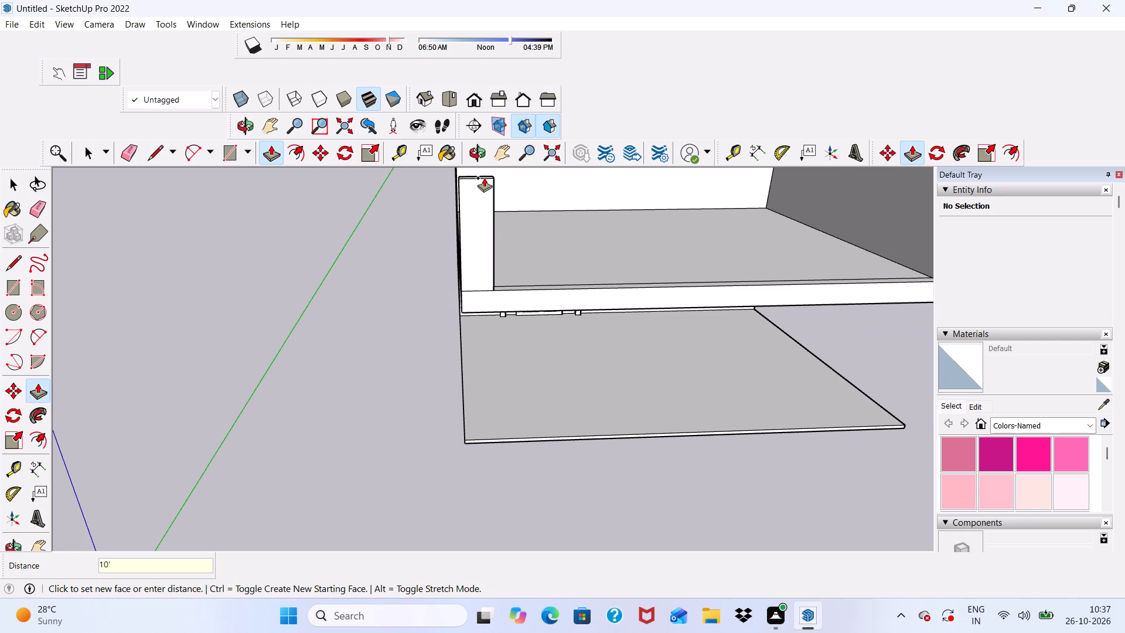
{"action": "key", "text": "Return"}
{"action": "scroll", "coordinate": [503, 239], "scroll_direction": "down", "scroll_amount": 9}
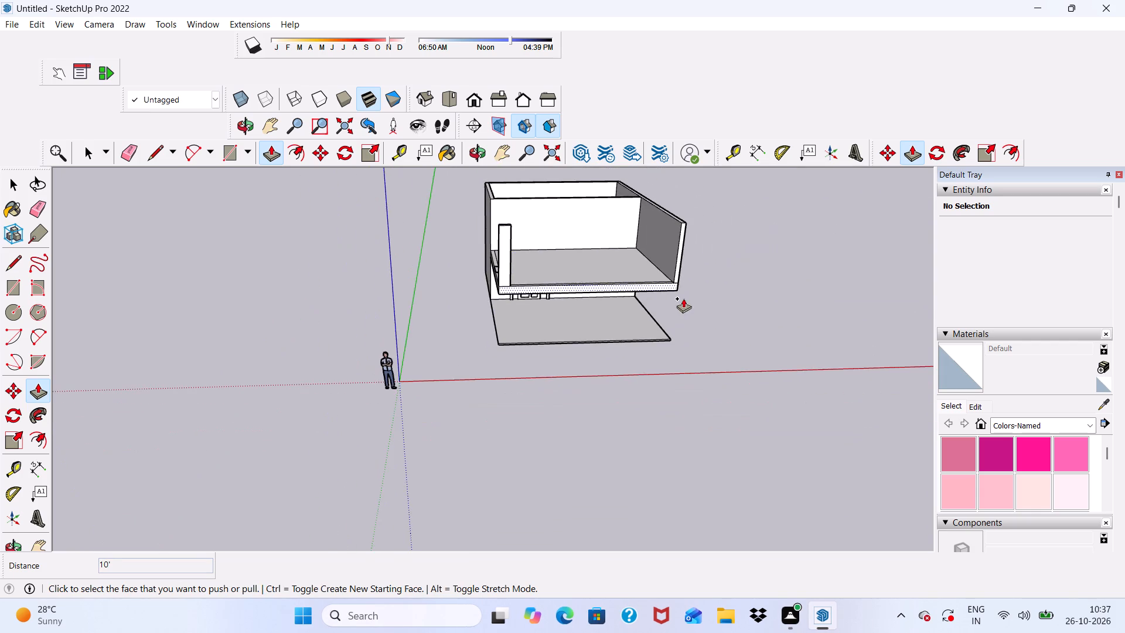
Erase the edges of the existing rectangle partway along the left border strip of the open roof.
{"action": "middle_click_drag", "start_coordinate": [460, 260], "coordinate": [637, 301]}
{"action": "scroll", "coordinate": [527, 253], "scroll_direction": "up", "scroll_amount": 20}
{"action": "scroll", "coordinate": [527, 253], "scroll_direction": "up", "scroll_amount": 5}
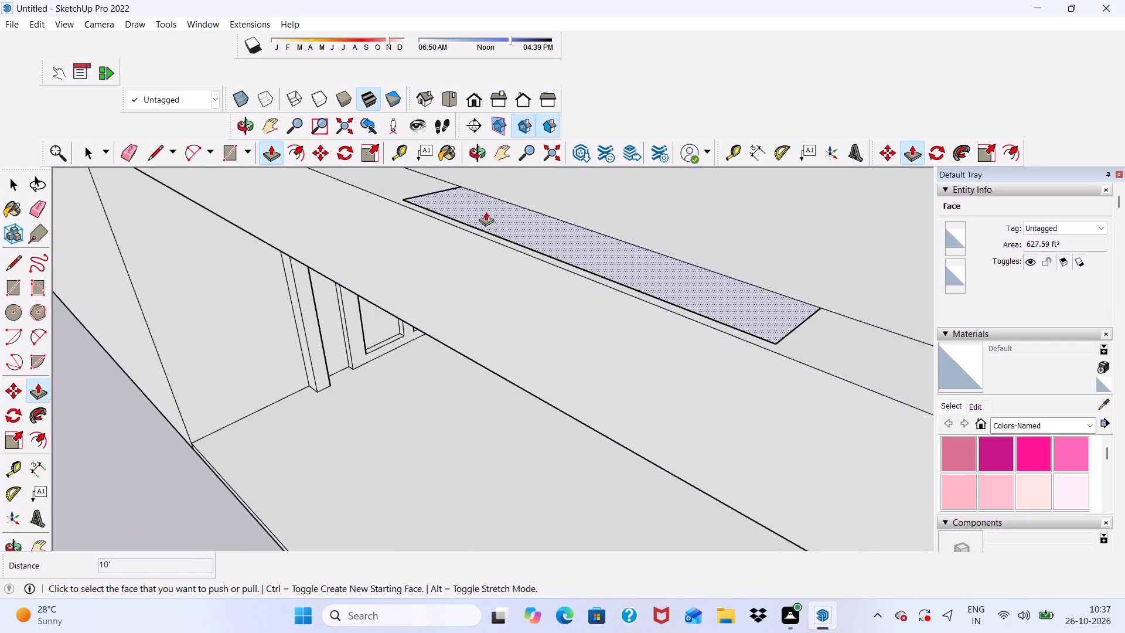
{"action": "scroll", "coordinate": [412, 246], "scroll_direction": "down", "scroll_amount": 19}
{"action": "middle_click_drag", "start_coordinate": [418, 309], "coordinate": [439, 369]}
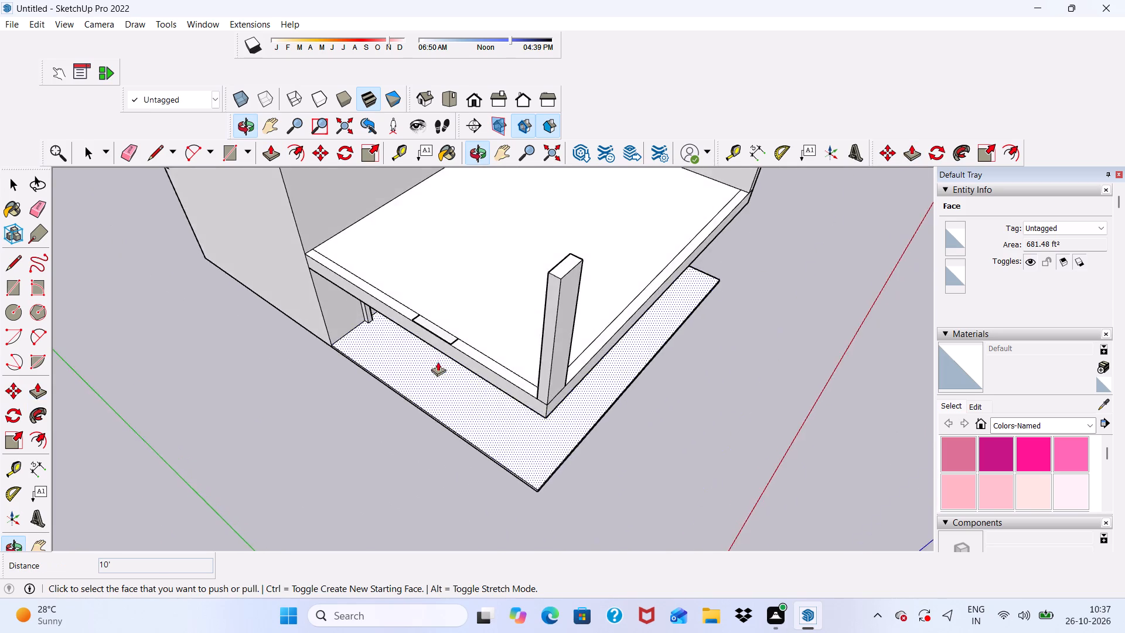
{"action": "scroll", "coordinate": [435, 325], "scroll_direction": "up", "scroll_amount": 20}
{"action": "scroll", "coordinate": [435, 325], "scroll_direction": "up", "scroll_amount": 3}
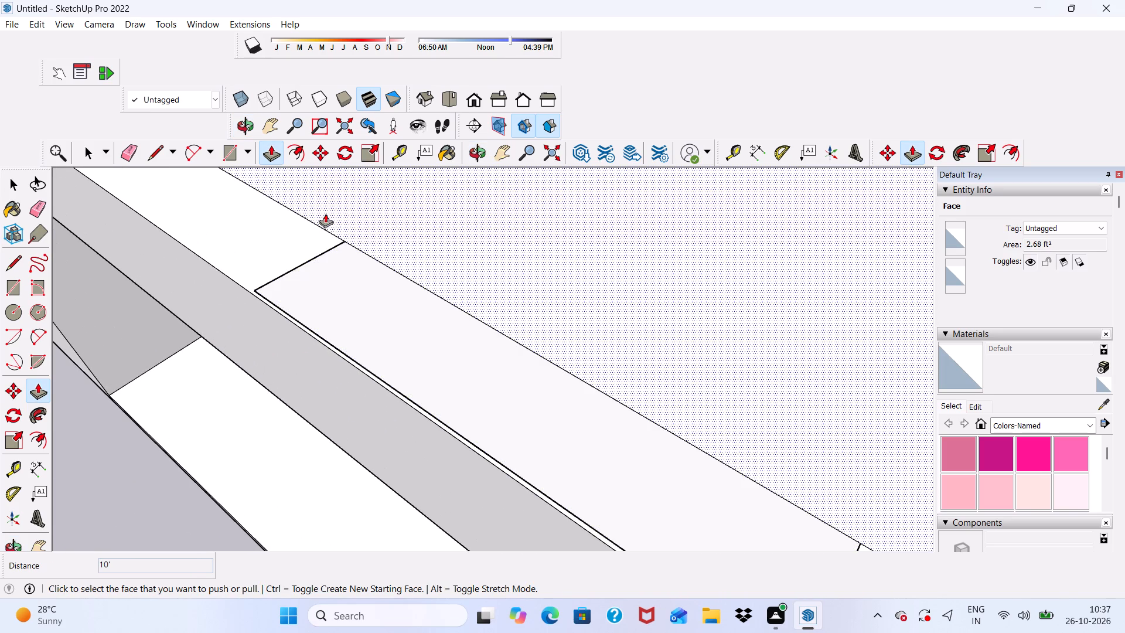
{"action": "left_click_drag", "start_coordinate": [120, 148], "coordinate": [127, 148]}
{"action": "left_click_drag", "start_coordinate": [271, 254], "coordinate": [302, 294]}
{"action": "scroll", "coordinate": [298, 302], "scroll_direction": "down", "scroll_amount": 1}
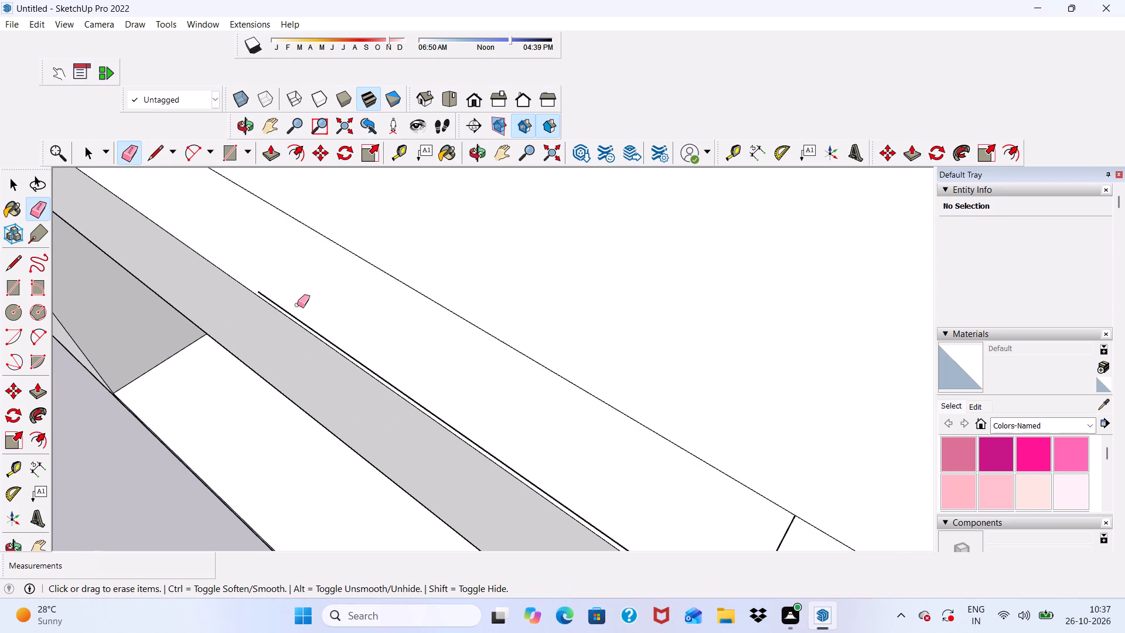
{"action": "scroll", "coordinate": [298, 305], "scroll_direction": "up", "scroll_amount": 15}
{"action": "left_click", "coordinate": [264, 324]}
{"action": "scroll", "coordinate": [221, 270], "scroll_direction": "down", "scroll_amount": 7}
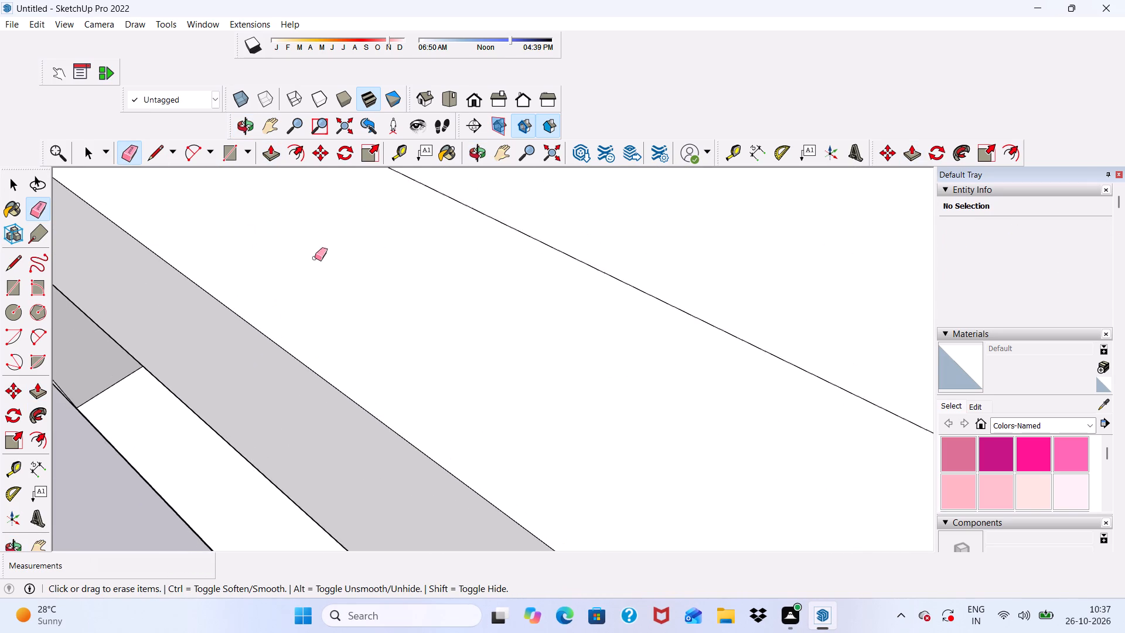
{"action": "scroll", "coordinate": [315, 258], "scroll_direction": "down", "scroll_amount": 14}
{"action": "left_click_drag", "start_coordinate": [667, 433], "coordinate": [690, 465]}
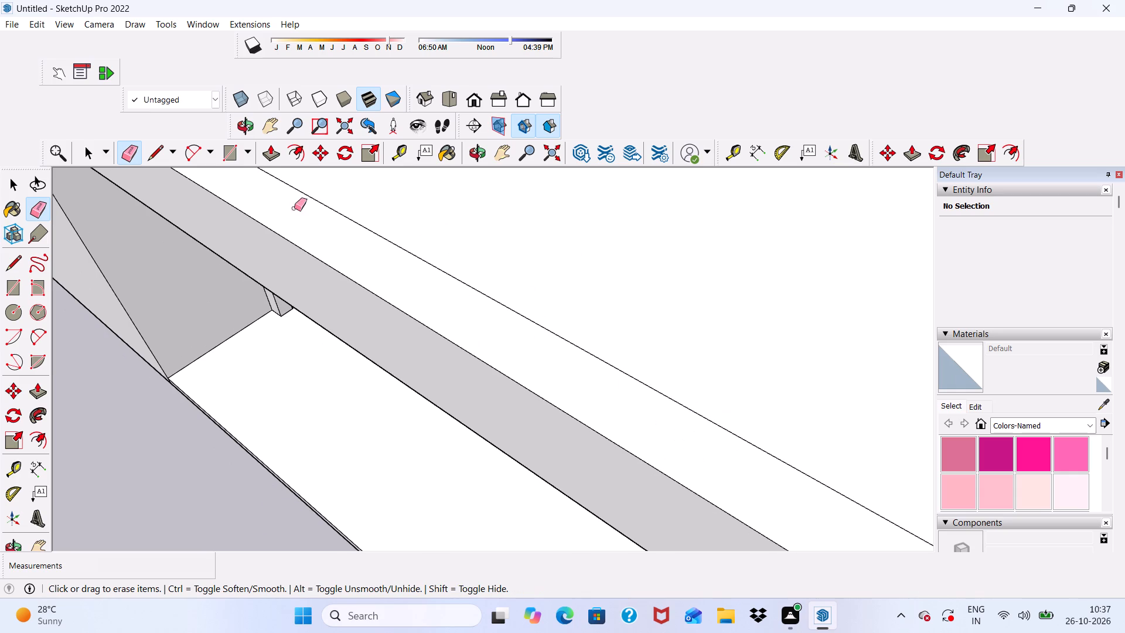
Draw a rectangle about 2' 10" by 9" across the left border strip, partway along its length from the outer edge.
{"action": "left_click", "coordinate": [227, 155]}
{"action": "scroll", "coordinate": [370, 321], "scroll_direction": "up", "scroll_amount": 5}
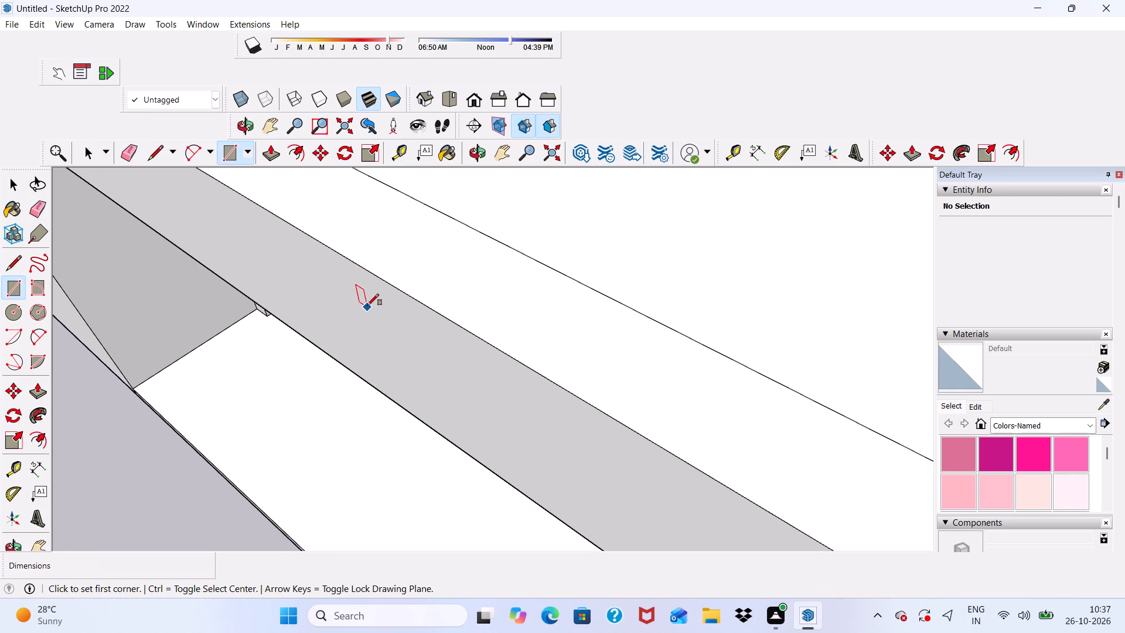
{"action": "left_click", "coordinate": [330, 243]}
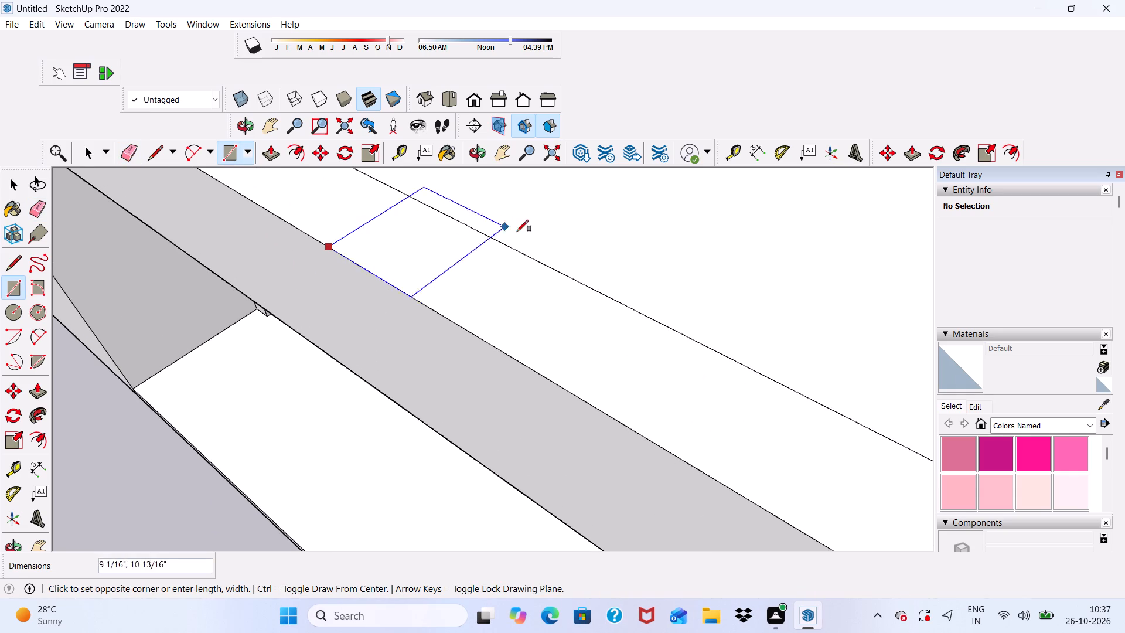
{"action": "scroll", "coordinate": [470, 250], "scroll_direction": "down", "scroll_amount": 6}
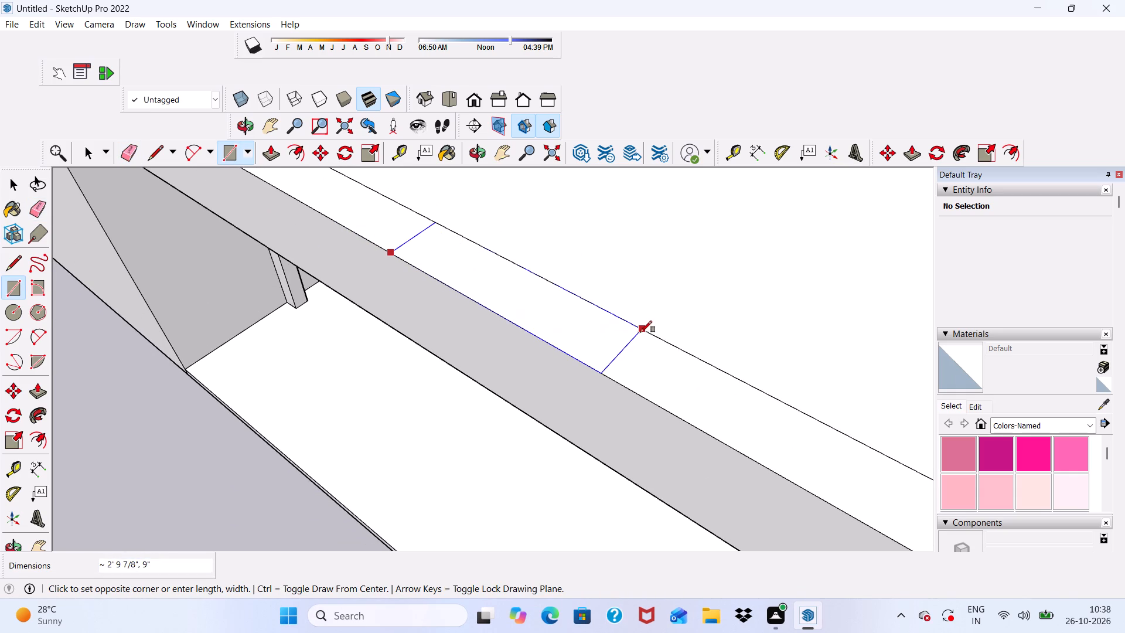
{"action": "left_click", "coordinate": [642, 331]}
{"action": "key", "text": "space"}
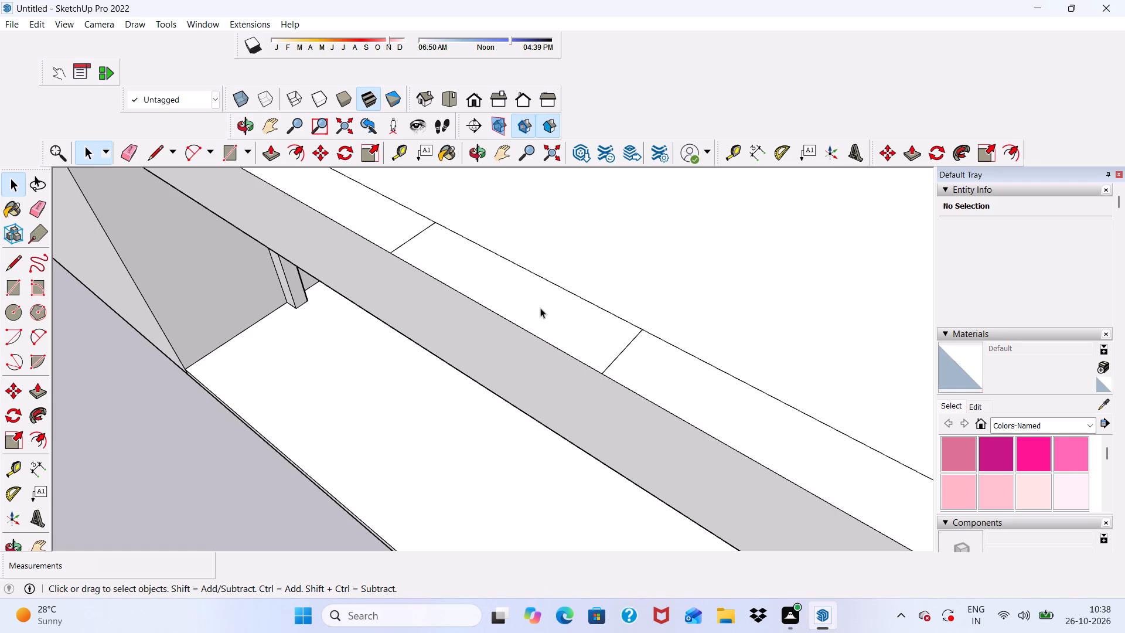
Push/Pull the new left border strip rectangle upward by 10' to form a second pillar.
{"action": "left_click", "coordinate": [540, 308]}
{"action": "left_click", "coordinate": [262, 149]}
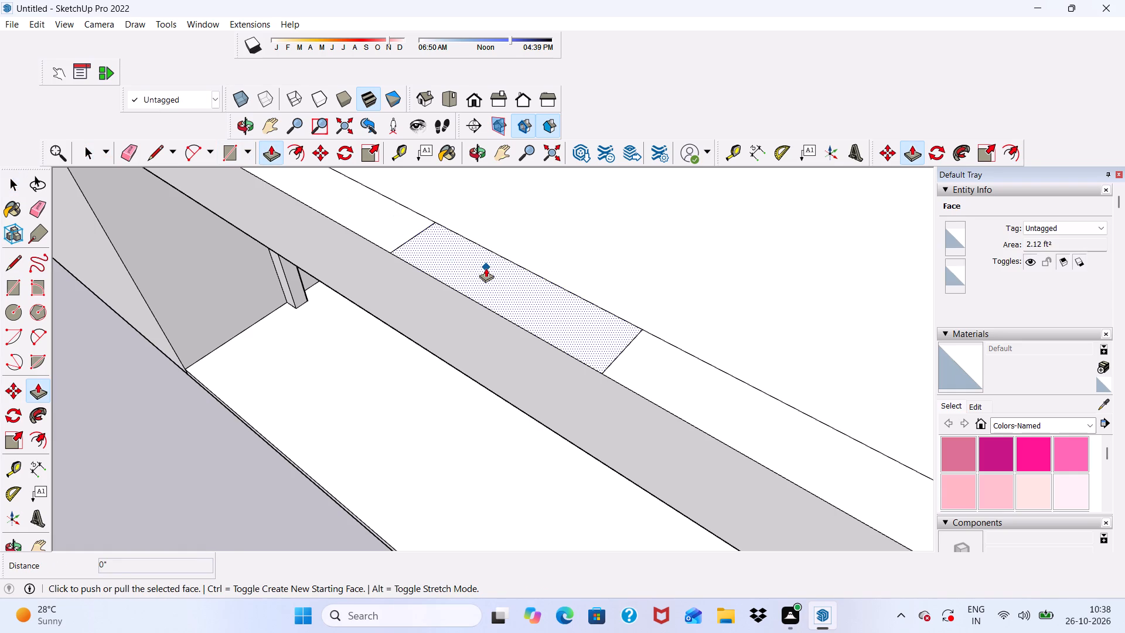
{"action": "left_click", "coordinate": [486, 268]}
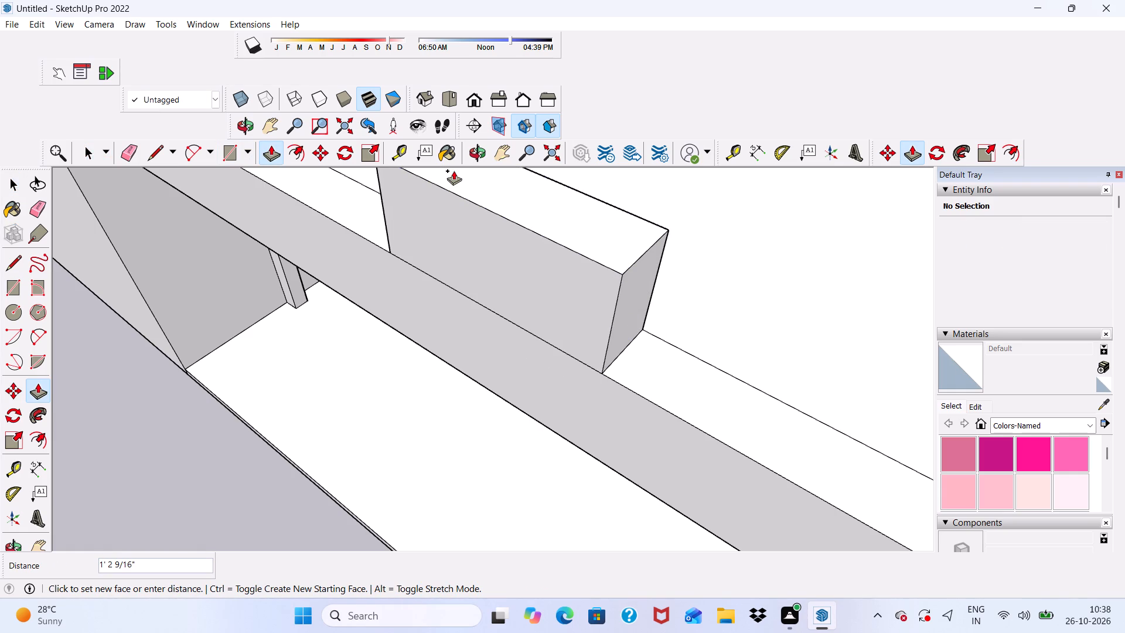
{"action": "type", "text": "10'"}
{"action": "key", "text": "Return"}
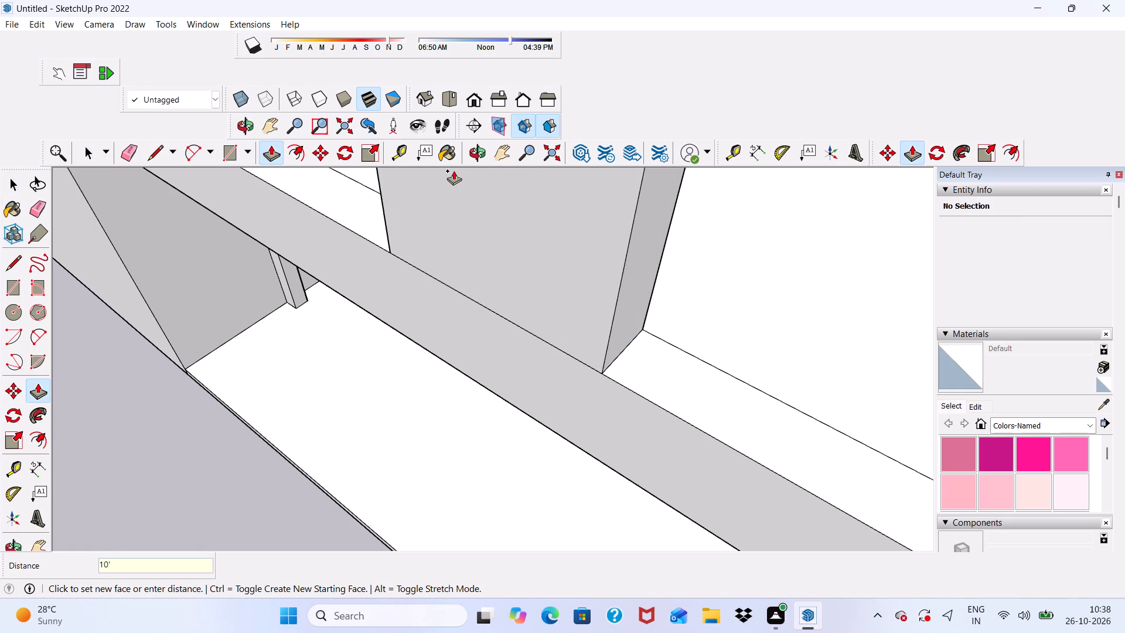
{"action": "key", "text": "space"}
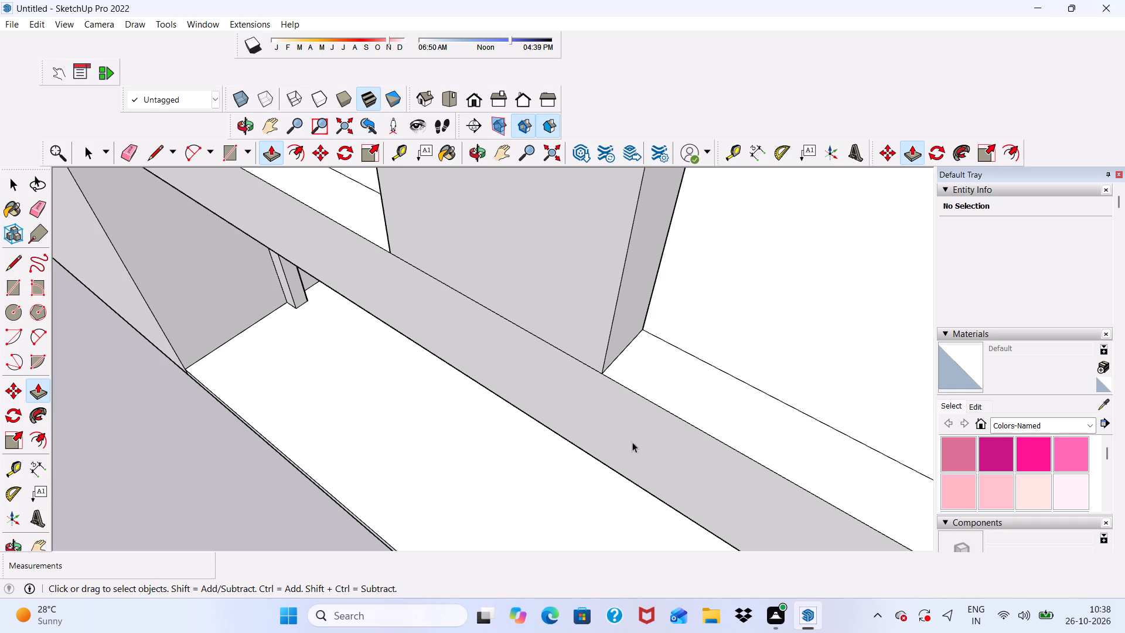
Erase the seam lines between the front left corner pillar and the roof slab on both outer faces.
{"action": "scroll", "coordinate": [594, 491], "scroll_direction": "down", "scroll_amount": 7}
{"action": "scroll", "coordinate": [619, 410], "scroll_direction": "up", "scroll_amount": 1}
{"action": "scroll", "coordinate": [597, 362], "scroll_direction": "down", "scroll_amount": 12}
{"action": "middle_click_drag", "start_coordinate": [521, 433], "coordinate": [236, 362]}
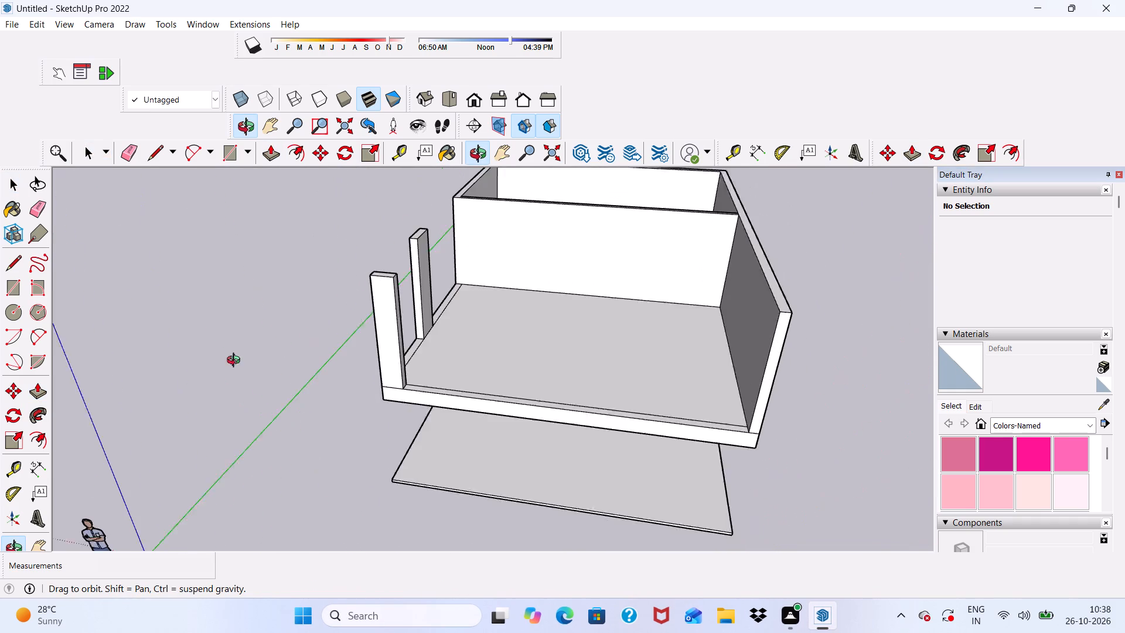
{"action": "middle_click_drag", "start_coordinate": [236, 362], "coordinate": [225, 371]}
{"action": "middle_click_drag", "start_coordinate": [428, 389], "coordinate": [466, 301]}
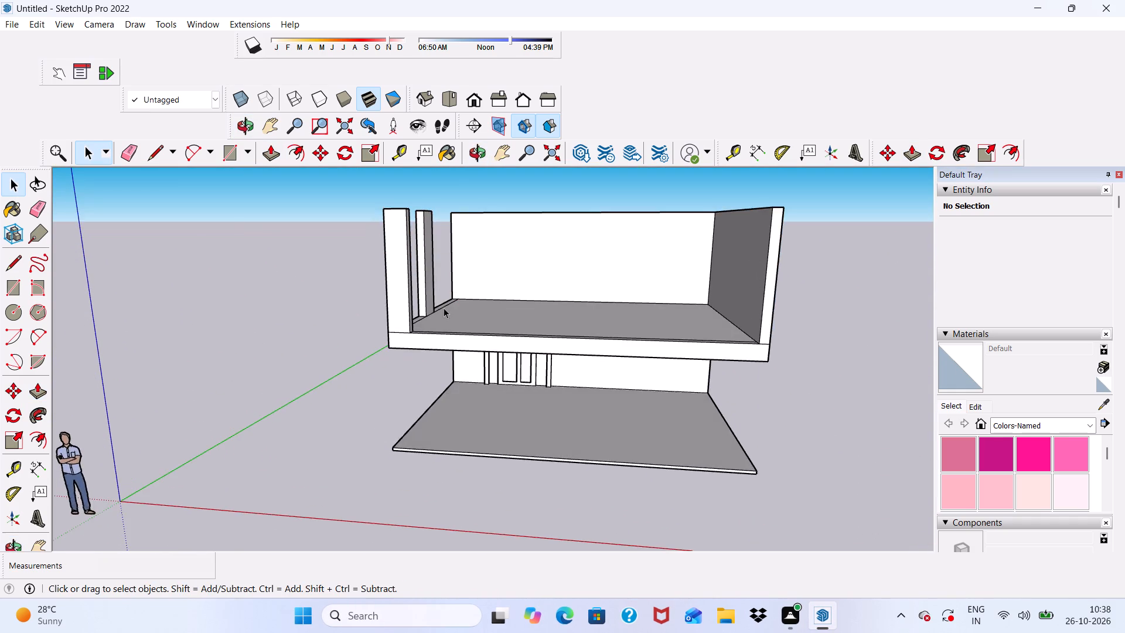
{"action": "scroll", "coordinate": [341, 254], "scroll_direction": "up", "scroll_amount": 4}
{"action": "left_click", "coordinate": [121, 144]}
{"action": "scroll", "coordinate": [555, 435], "scroll_direction": "up", "scroll_amount": 5}
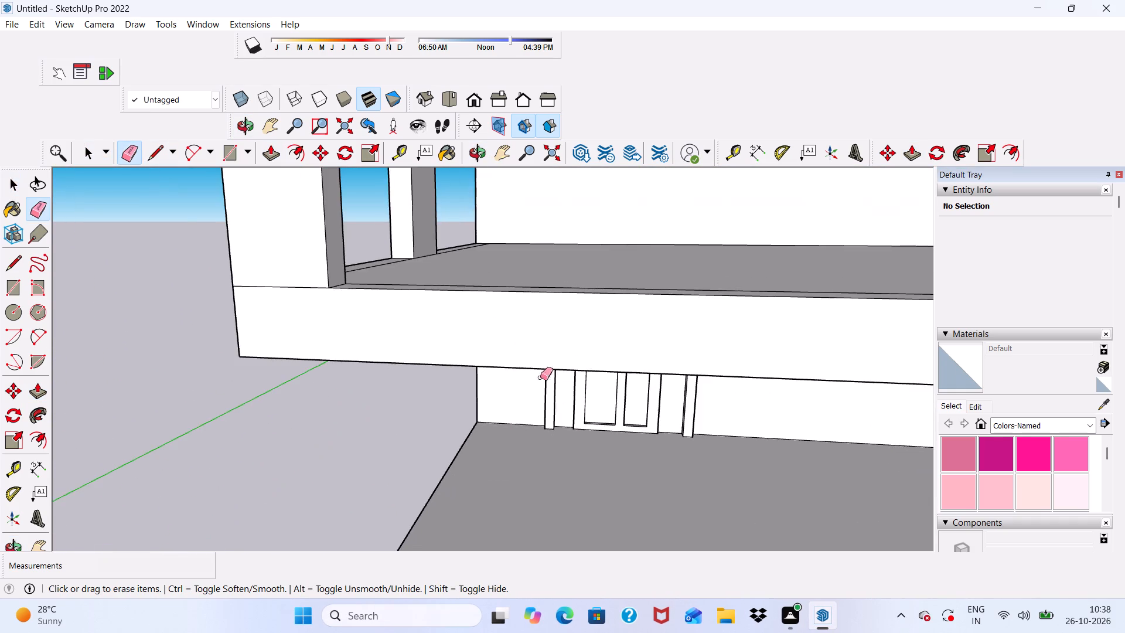
{"action": "scroll", "coordinate": [353, 271], "scroll_direction": "up", "scroll_amount": 1}
{"action": "left_click_drag", "start_coordinate": [282, 276], "coordinate": [292, 297]}
{"action": "middle_click_drag", "start_coordinate": [313, 309], "coordinate": [574, 315]}
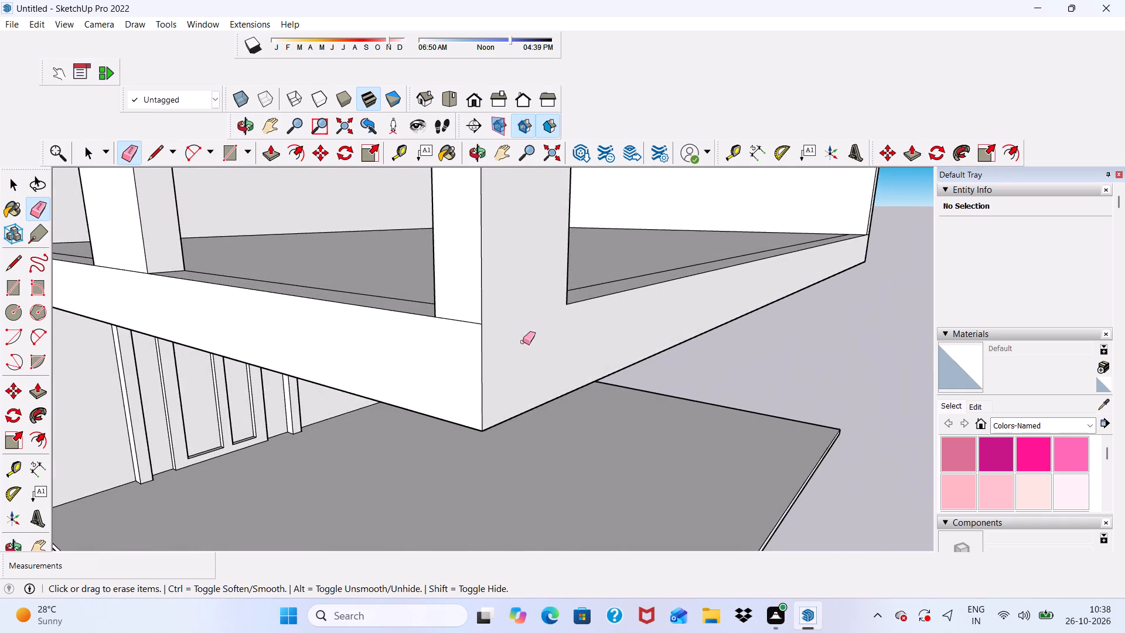
{"action": "scroll", "coordinate": [452, 343], "scroll_direction": "up", "scroll_amount": 5}
{"action": "left_click_drag", "start_coordinate": [478, 307], "coordinate": [483, 321]}
{"action": "scroll", "coordinate": [458, 295], "scroll_direction": "down", "scroll_amount": 6}
{"action": "middle_click_drag", "start_coordinate": [503, 362], "coordinate": [179, 427]}
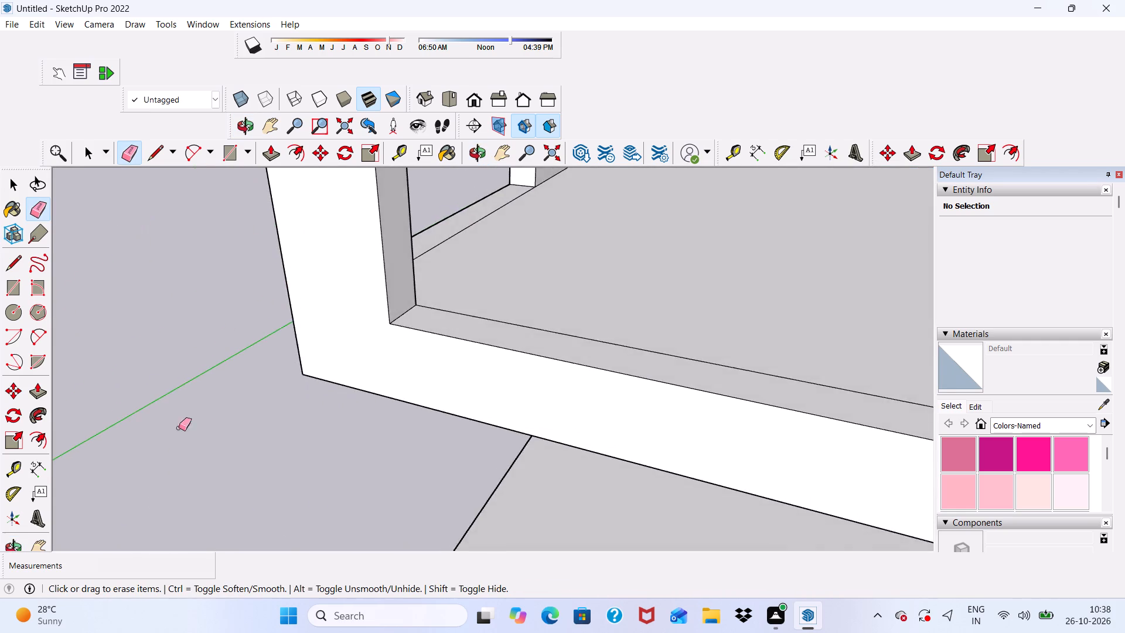
{"action": "scroll", "coordinate": [344, 367], "scroll_direction": "up", "scroll_amount": 5}
{"action": "scroll", "coordinate": [359, 288], "scroll_direction": "down", "scroll_amount": 18}
{"action": "middle_click_drag", "start_coordinate": [366, 326], "coordinate": [412, 273]}
{"action": "scroll", "coordinate": [412, 273], "scroll_direction": "up", "scroll_amount": 1}
{"action": "scroll", "coordinate": [393, 283], "scroll_direction": "down", "scroll_amount": 5}
{"action": "key", "text": "space"}
Draw a roof rectangle about 42' 5" by 29' 3" from the rear left wall-top corner to the front end of the right wall.
{"action": "scroll", "coordinate": [383, 311], "scroll_direction": "down", "scroll_amount": 11}
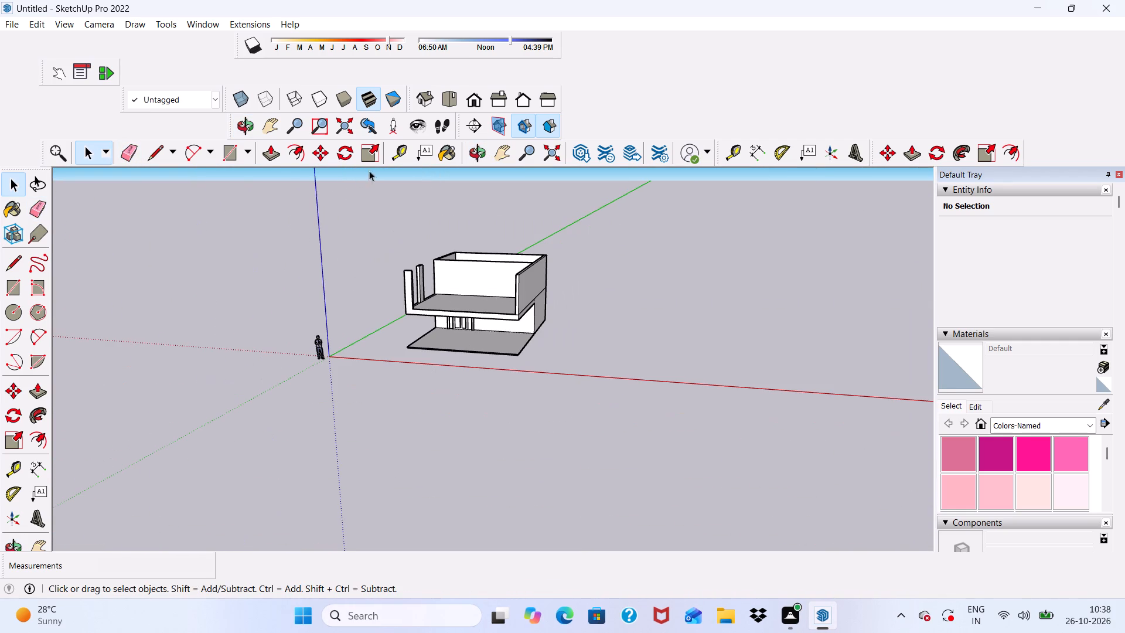
{"action": "left_click", "coordinate": [233, 153]}
{"action": "scroll", "coordinate": [308, 222], "scroll_direction": "up", "scroll_amount": 4}
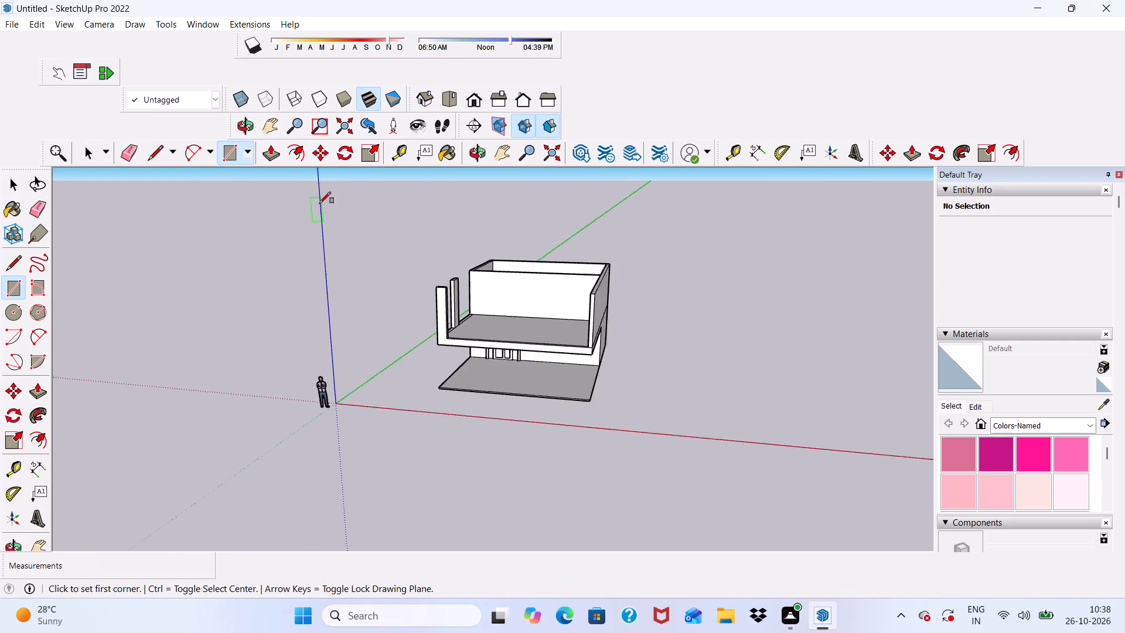
{"action": "scroll", "coordinate": [319, 203], "scroll_direction": "up", "scroll_amount": 2}
{"action": "scroll", "coordinate": [332, 186], "scroll_direction": "down", "scroll_amount": 2}
{"action": "scroll", "coordinate": [415, 239], "scroll_direction": "up", "scroll_amount": 5}
{"action": "middle_click_drag", "start_coordinate": [406, 198], "coordinate": [523, 263]}
{"action": "scroll", "coordinate": [505, 258], "scroll_direction": "up", "scroll_amount": 17}
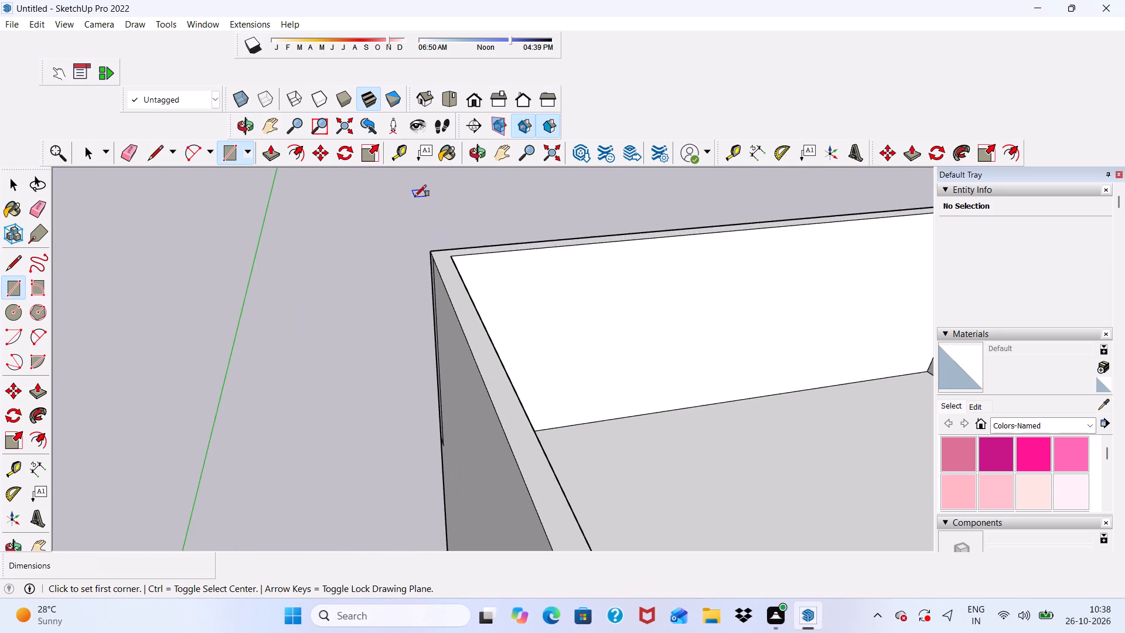
{"action": "scroll", "coordinate": [415, 196], "scroll_direction": "up", "scroll_amount": 4}
{"action": "left_click", "coordinate": [443, 292]}
{"action": "scroll", "coordinate": [367, 322], "scroll_direction": "down", "scroll_amount": 6}
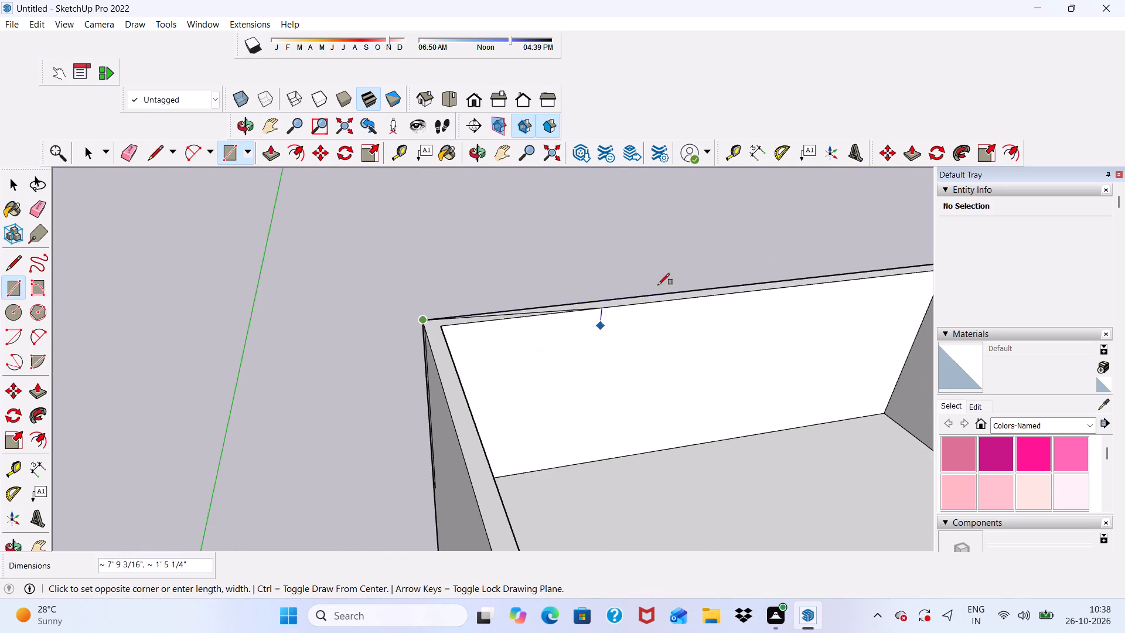
{"action": "scroll", "coordinate": [444, 267], "scroll_direction": "down", "scroll_amount": 18}
{"action": "scroll", "coordinate": [850, 445], "scroll_direction": "up", "scroll_amount": 2}
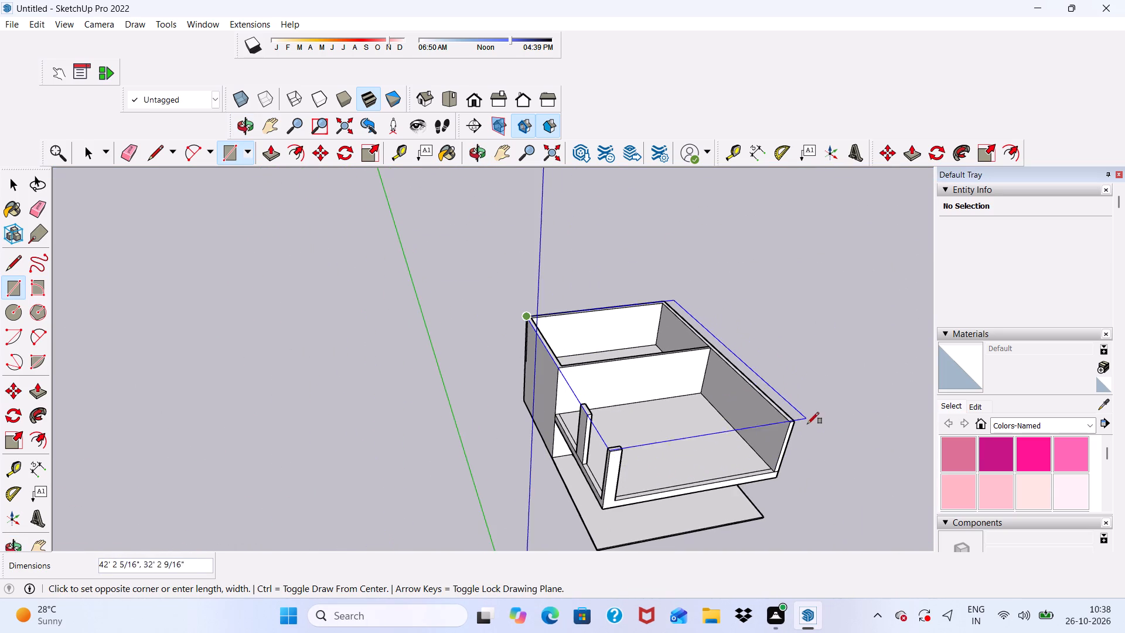
{"action": "scroll", "coordinate": [806, 417], "scroll_direction": "up", "scroll_amount": 5}
{"action": "scroll", "coordinate": [805, 413], "scroll_direction": "down", "scroll_amount": 5}
{"action": "middle_click_drag", "start_coordinate": [803, 420], "coordinate": [760, 328]}
{"action": "scroll", "coordinate": [760, 342], "scroll_direction": "up", "scroll_amount": 3}
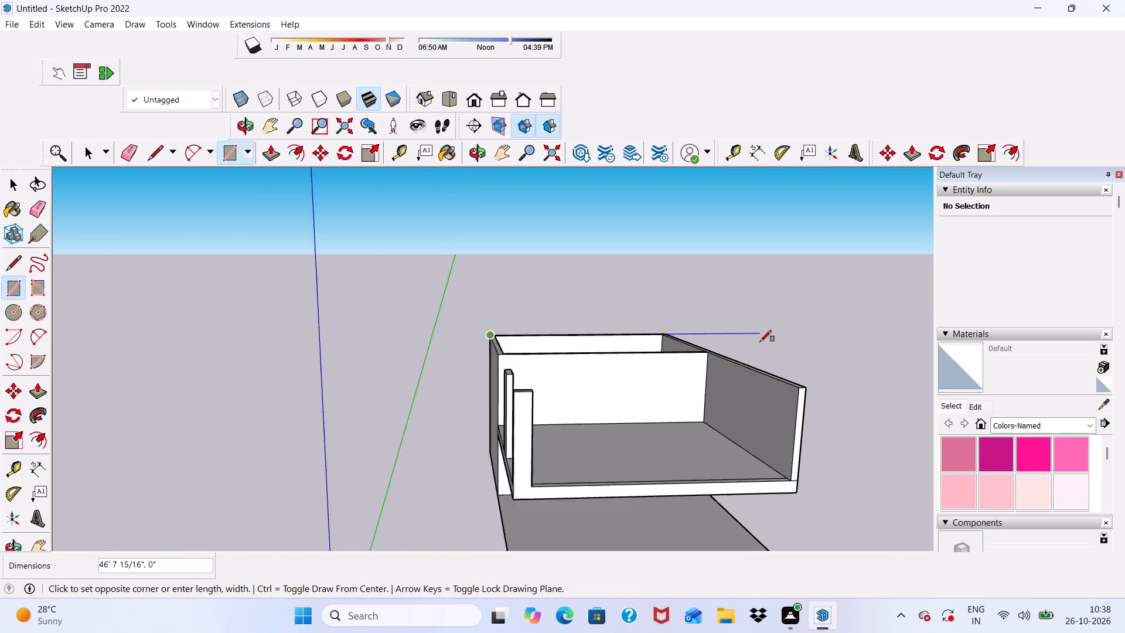
{"action": "scroll", "coordinate": [760, 342], "scroll_direction": "up", "scroll_amount": 6}
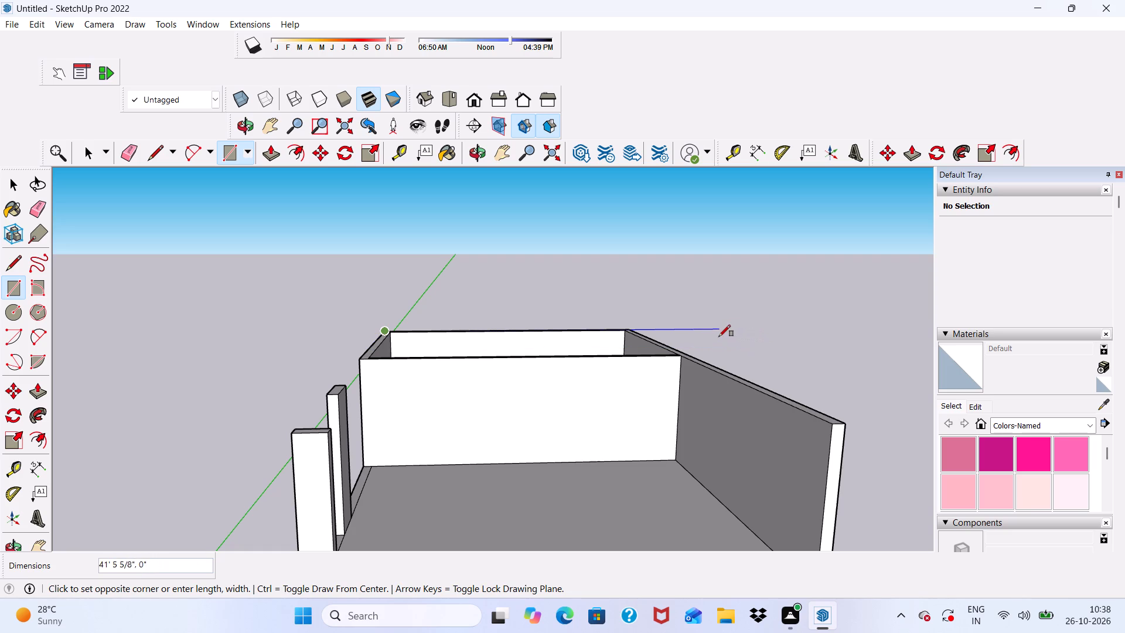
{"action": "scroll", "coordinate": [715, 289], "scroll_direction": "down", "scroll_amount": 2}
{"action": "scroll", "coordinate": [740, 343], "scroll_direction": "down", "scroll_amount": 1}
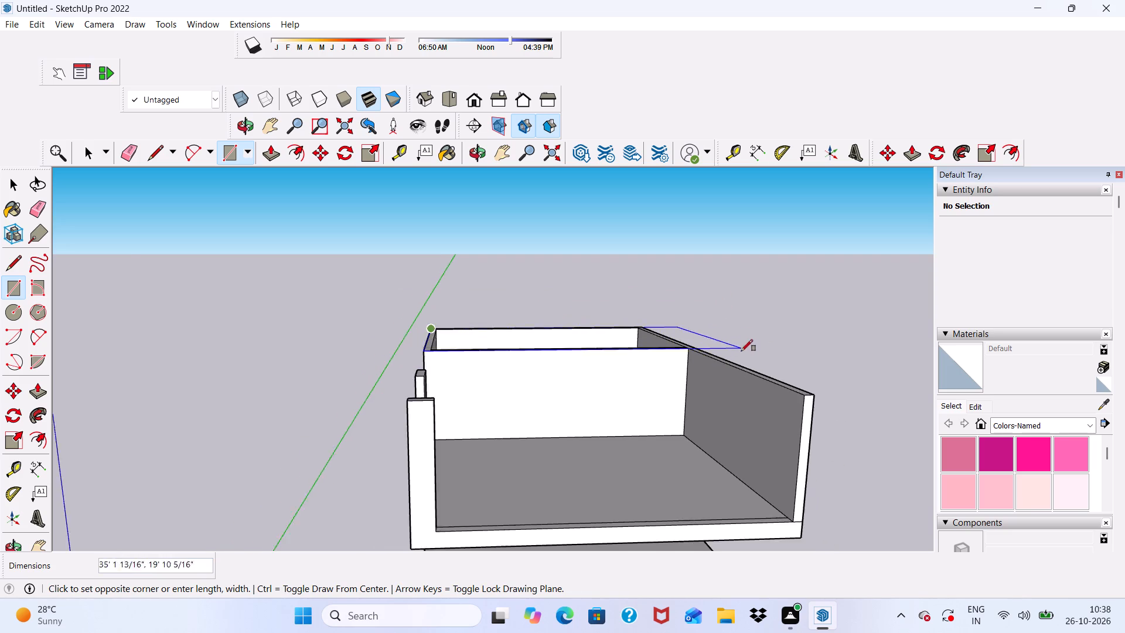
{"action": "scroll", "coordinate": [741, 351], "scroll_direction": "down", "scroll_amount": 1}
{"action": "scroll", "coordinate": [748, 375], "scroll_direction": "up", "scroll_amount": 3}
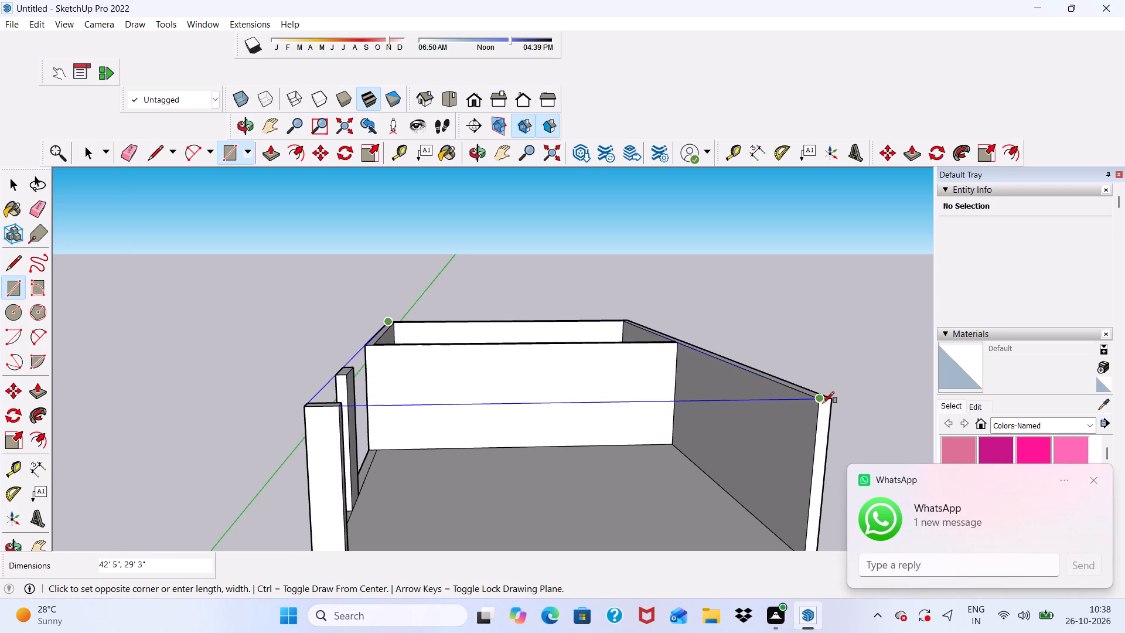
{"action": "left_click", "coordinate": [823, 403]}
Delete the vertical face closing the front terrace opening beneath the new roof.
{"action": "middle_click_drag", "start_coordinate": [765, 403], "coordinate": [806, 462]}
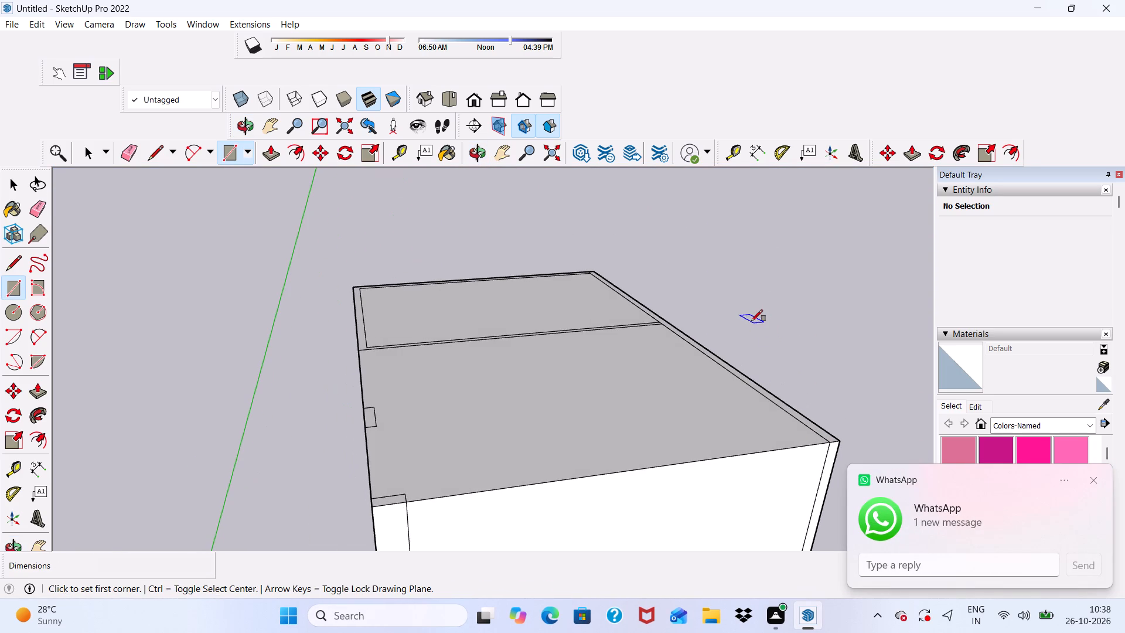
{"action": "key", "text": "space"}
{"action": "scroll", "coordinate": [749, 418], "scroll_direction": "up", "scroll_amount": 1}
{"action": "scroll", "coordinate": [717, 317], "scroll_direction": "down", "scroll_amount": 6}
{"action": "middle_click_drag", "start_coordinate": [707, 348], "coordinate": [720, 280]}
{"action": "scroll", "coordinate": [725, 343], "scroll_direction": "up", "scroll_amount": 5}
{"action": "left_click", "coordinate": [660, 389]}
{"action": "key", "text": "Delete"}
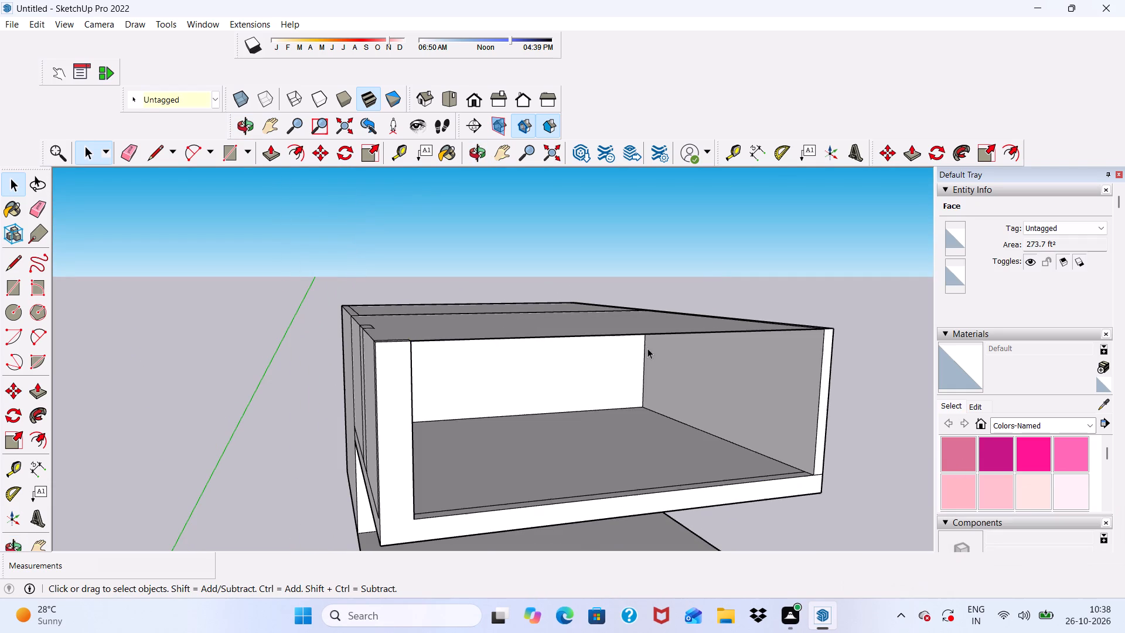
Push/Pull the roof face over the rear room upward by 3".
{"action": "scroll", "coordinate": [650, 339], "scroll_direction": "down", "scroll_amount": 5}
{"action": "middle_click_drag", "start_coordinate": [649, 338], "coordinate": [653, 440]}
{"action": "scroll", "coordinate": [586, 301], "scroll_direction": "up", "scroll_amount": 2}
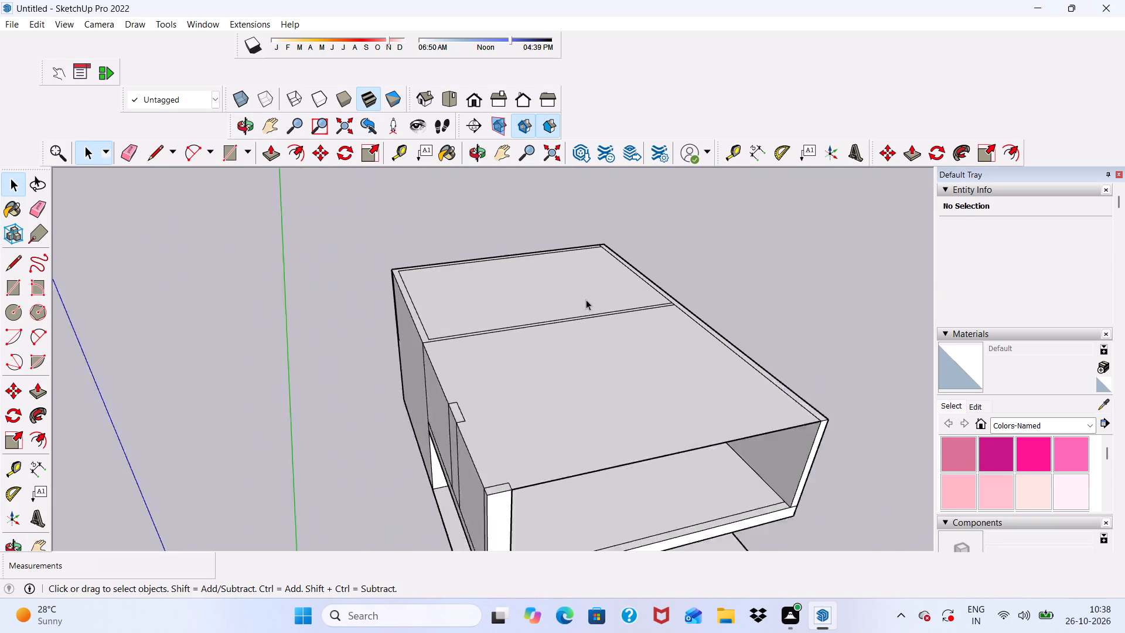
{"action": "scroll", "coordinate": [586, 300], "scroll_direction": "up", "scroll_amount": 3}
{"action": "scroll", "coordinate": [498, 297], "scroll_direction": "up", "scroll_amount": 5}
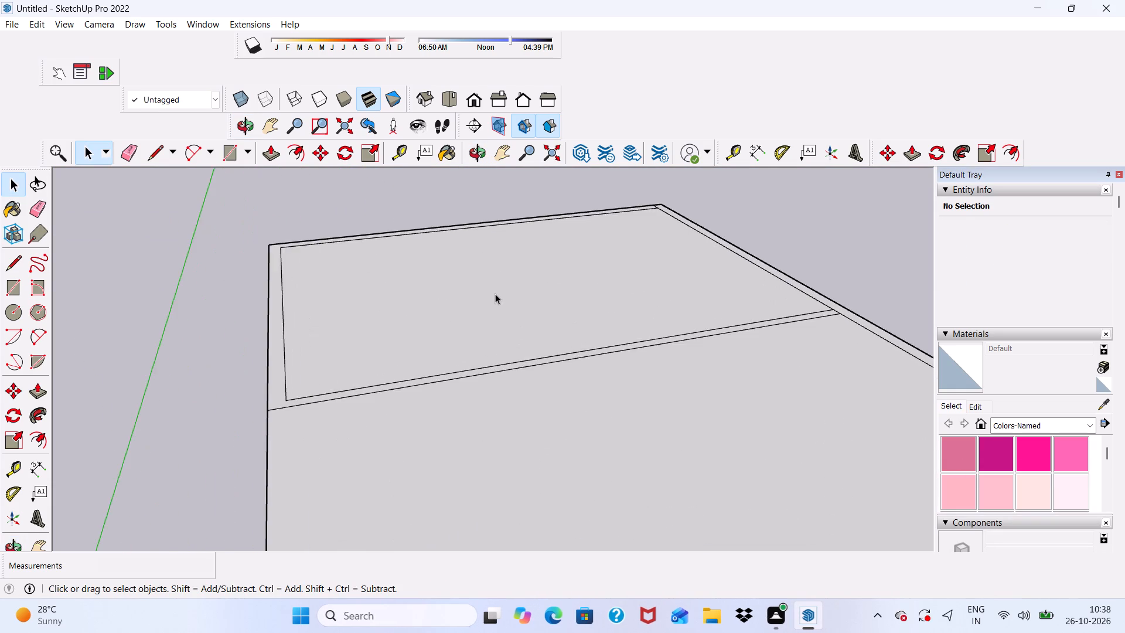
{"action": "scroll", "coordinate": [495, 294], "scroll_direction": "down", "scroll_amount": 4}
{"action": "middle_click_drag", "start_coordinate": [508, 341], "coordinate": [578, 418]}
{"action": "scroll", "coordinate": [374, 312], "scroll_direction": "up", "scroll_amount": 11}
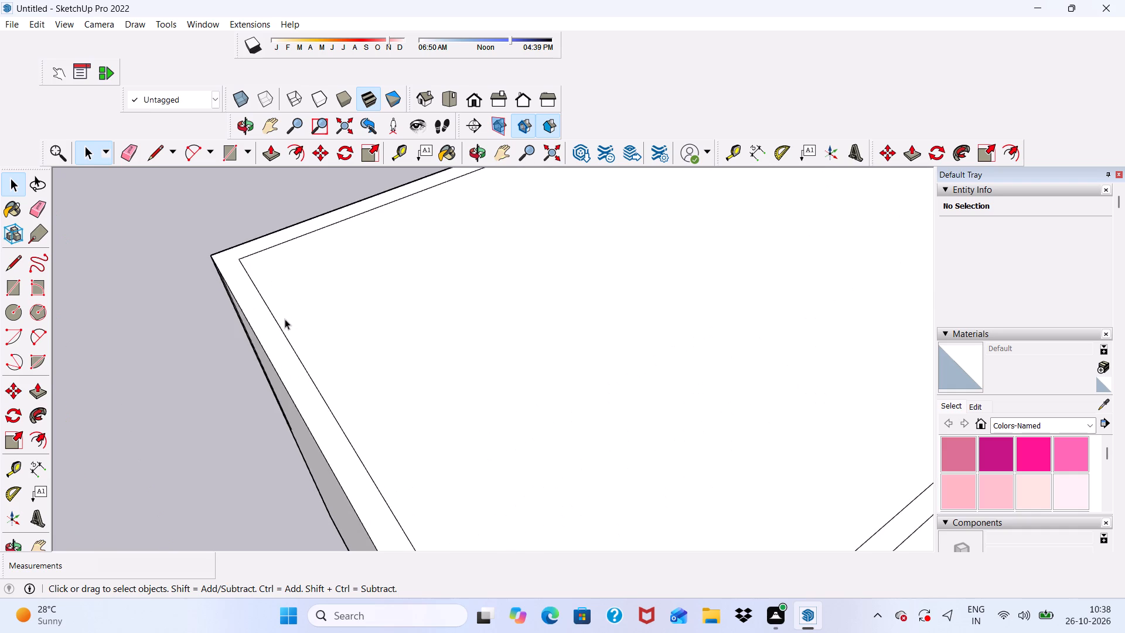
{"action": "scroll", "coordinate": [285, 319], "scroll_direction": "up", "scroll_amount": 3}
{"action": "left_click", "coordinate": [276, 151]}
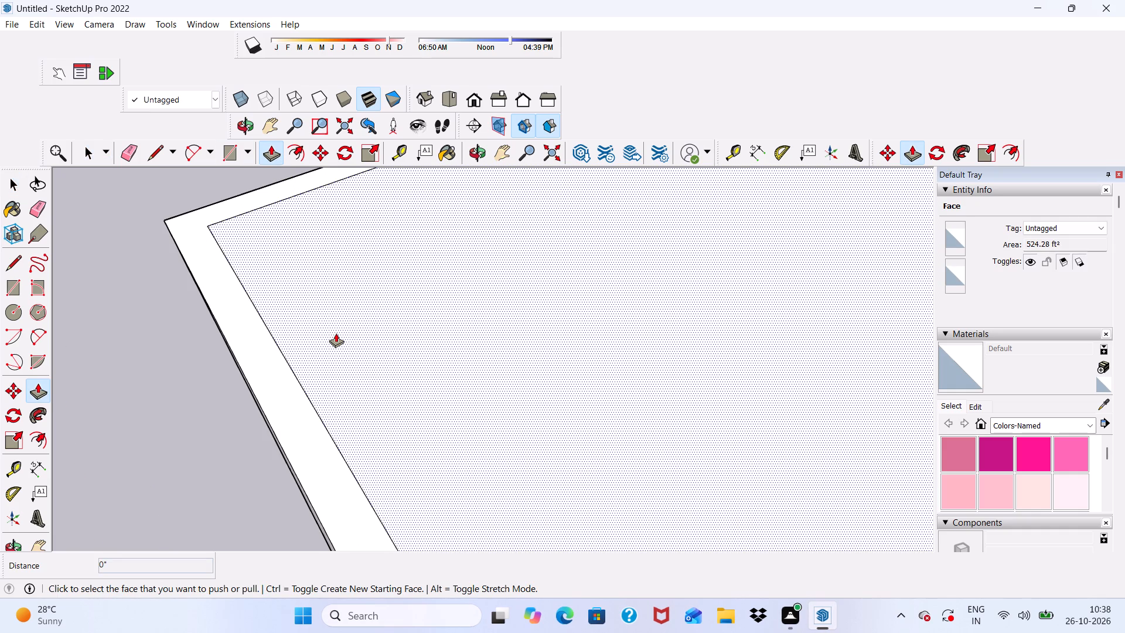
{"action": "left_click", "coordinate": [336, 333]}
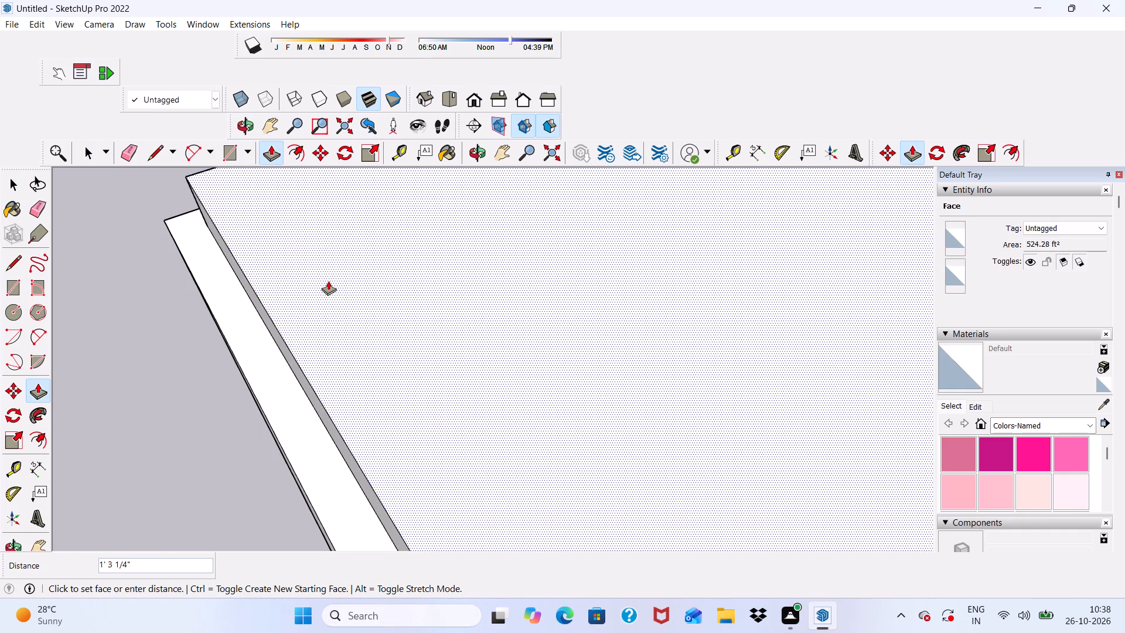
{"action": "key", "text": "3"}
{"action": "key", "text": "shift+quotedbl"}
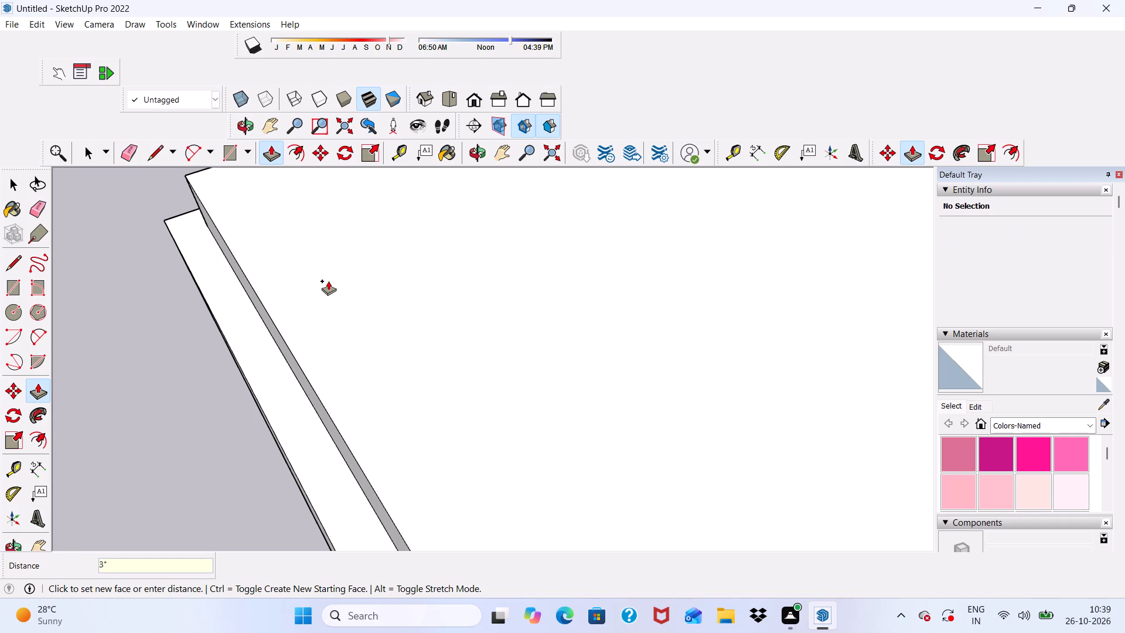
{"action": "key", "text": "Return"}
Push/Pull the front edge of the raised roof panel forward 23' 3 1/4" to the outer corner of the front left pillar.
{"action": "scroll", "coordinate": [329, 301], "scroll_direction": "down", "scroll_amount": 8}
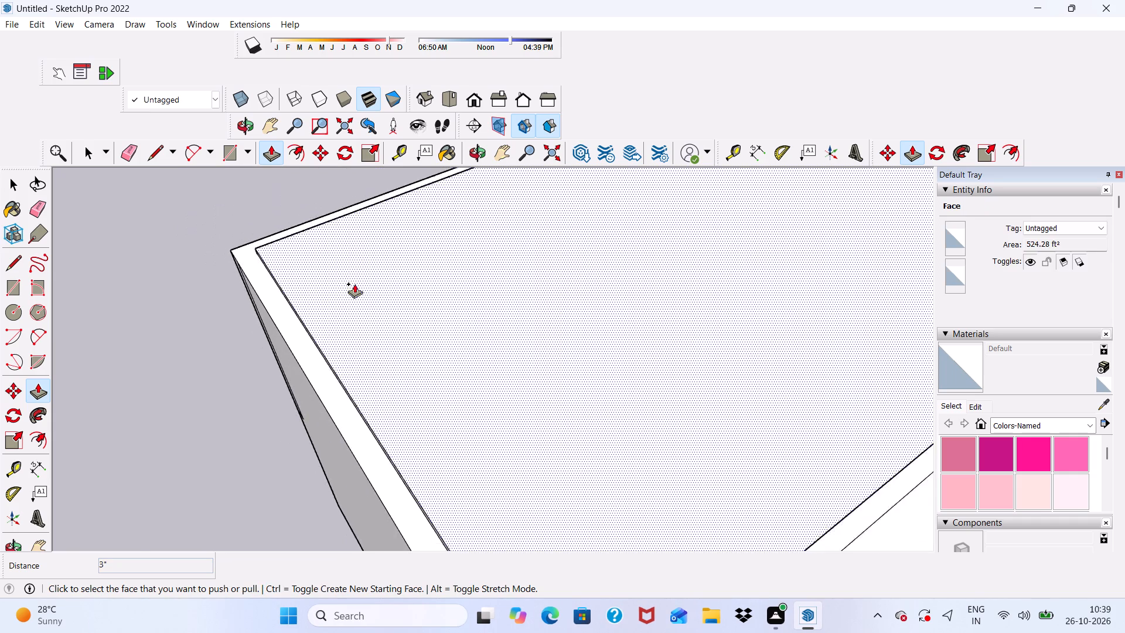
{"action": "scroll", "coordinate": [354, 284], "scroll_direction": "down", "scroll_amount": 9}
{"action": "scroll", "coordinate": [402, 416], "scroll_direction": "up", "scroll_amount": 20}
{"action": "scroll", "coordinate": [402, 416], "scroll_direction": "up", "scroll_amount": 5}
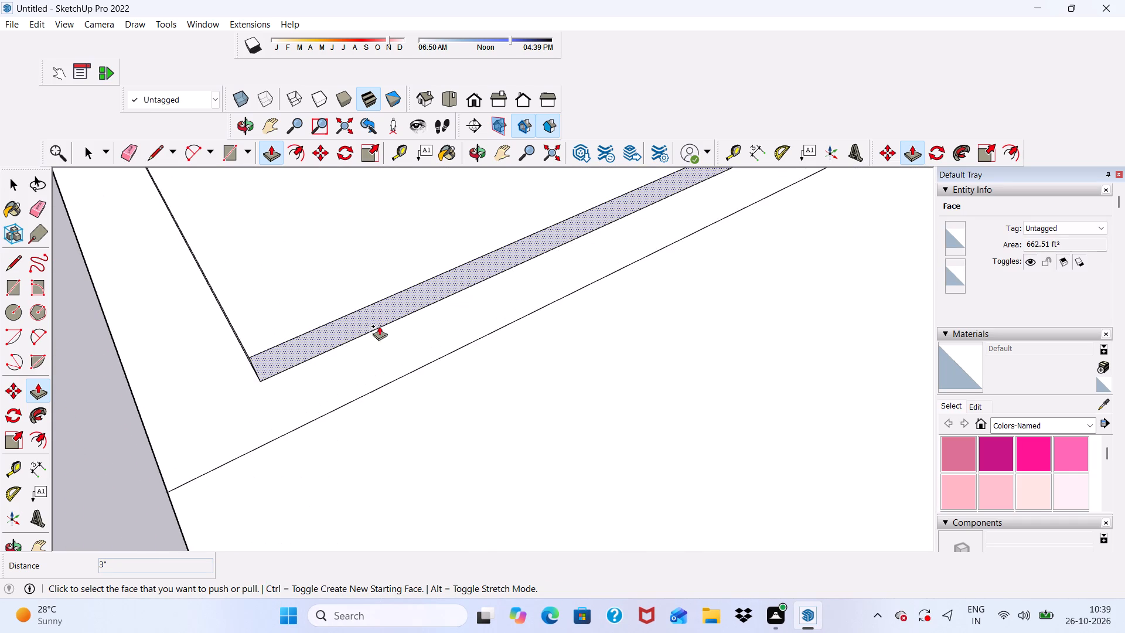
{"action": "left_click", "coordinate": [347, 326]}
{"action": "scroll", "coordinate": [428, 414], "scroll_direction": "down", "scroll_amount": 15}
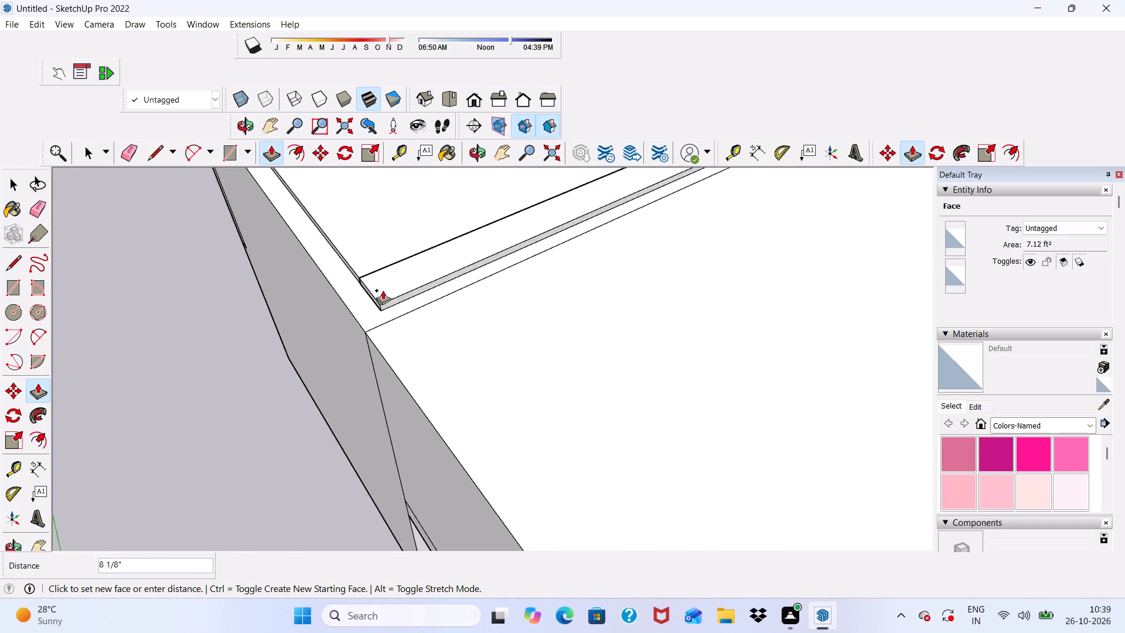
{"action": "scroll", "coordinate": [383, 290], "scroll_direction": "down", "scroll_amount": 18}
{"action": "scroll", "coordinate": [446, 332], "scroll_direction": "up", "scroll_amount": 6}
{"action": "scroll", "coordinate": [479, 364], "scroll_direction": "down", "scroll_amount": 3}
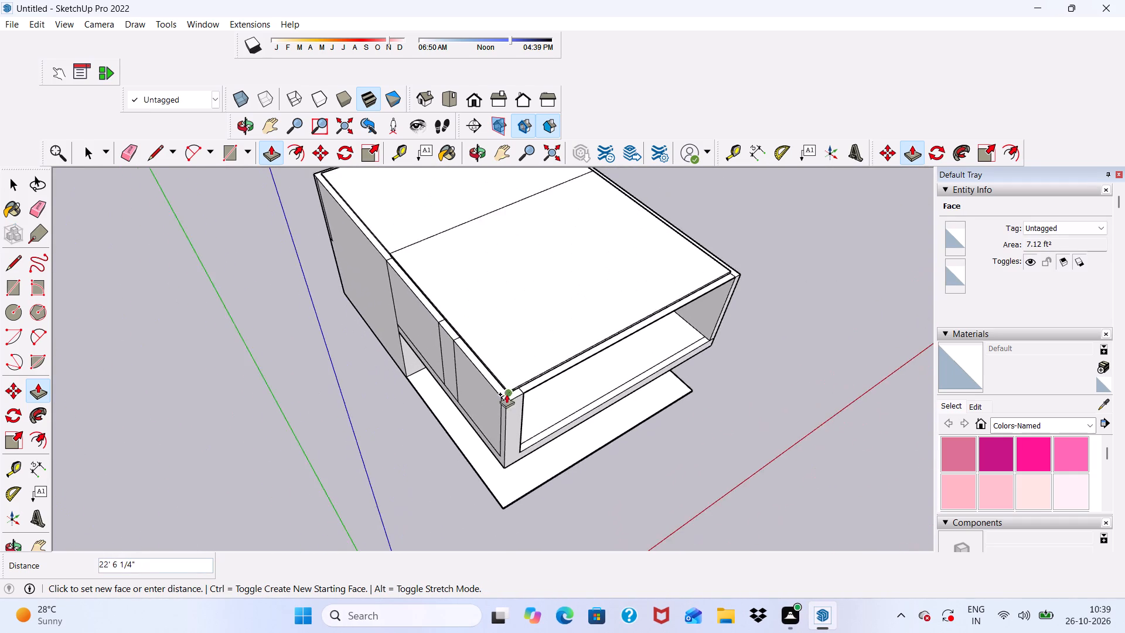
{"action": "scroll", "coordinate": [509, 396], "scroll_direction": "up", "scroll_amount": 20}
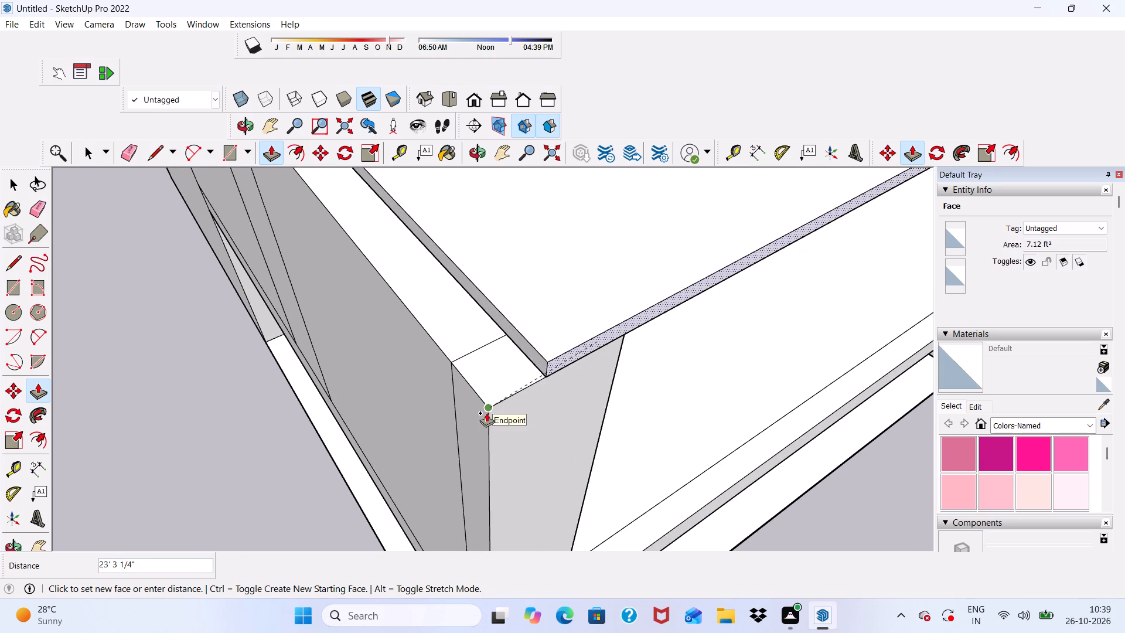
{"action": "left_click", "coordinate": [490, 406]}
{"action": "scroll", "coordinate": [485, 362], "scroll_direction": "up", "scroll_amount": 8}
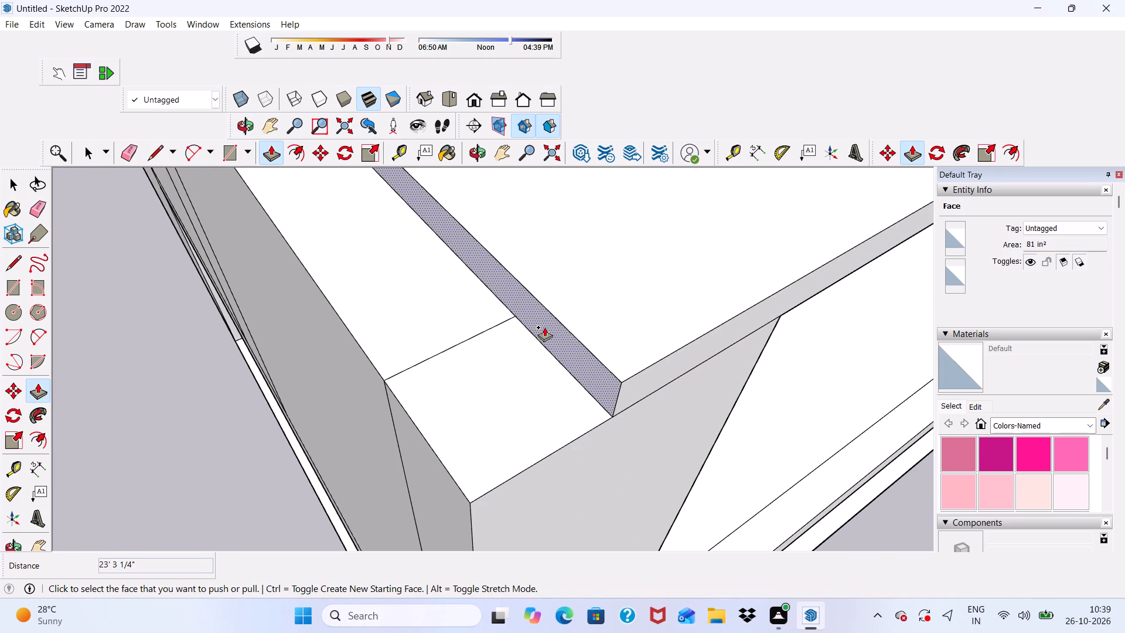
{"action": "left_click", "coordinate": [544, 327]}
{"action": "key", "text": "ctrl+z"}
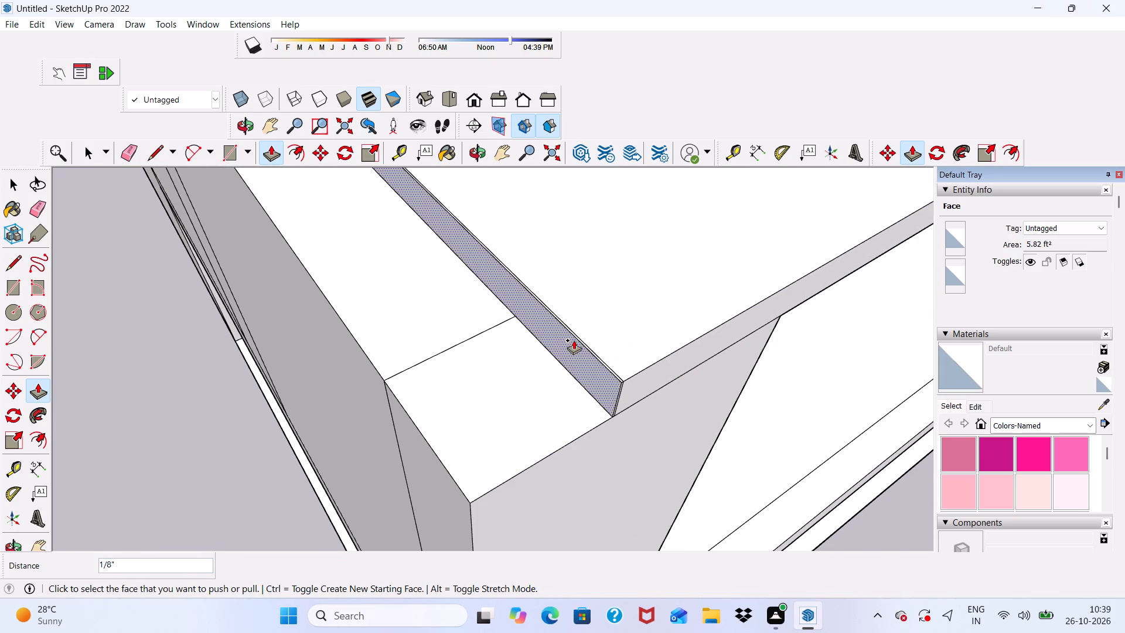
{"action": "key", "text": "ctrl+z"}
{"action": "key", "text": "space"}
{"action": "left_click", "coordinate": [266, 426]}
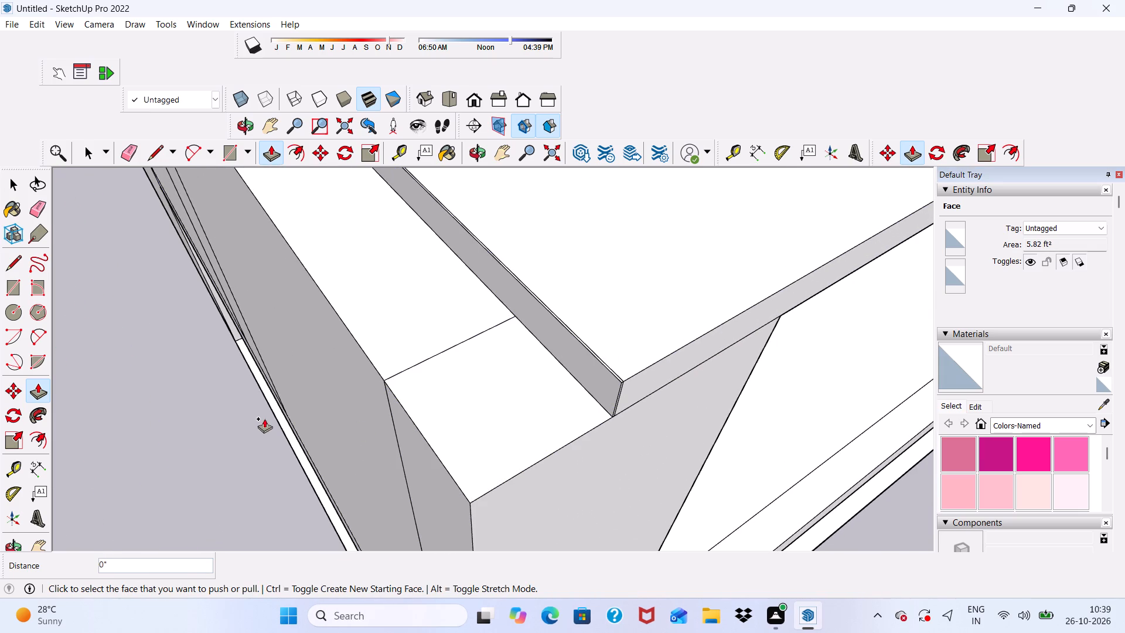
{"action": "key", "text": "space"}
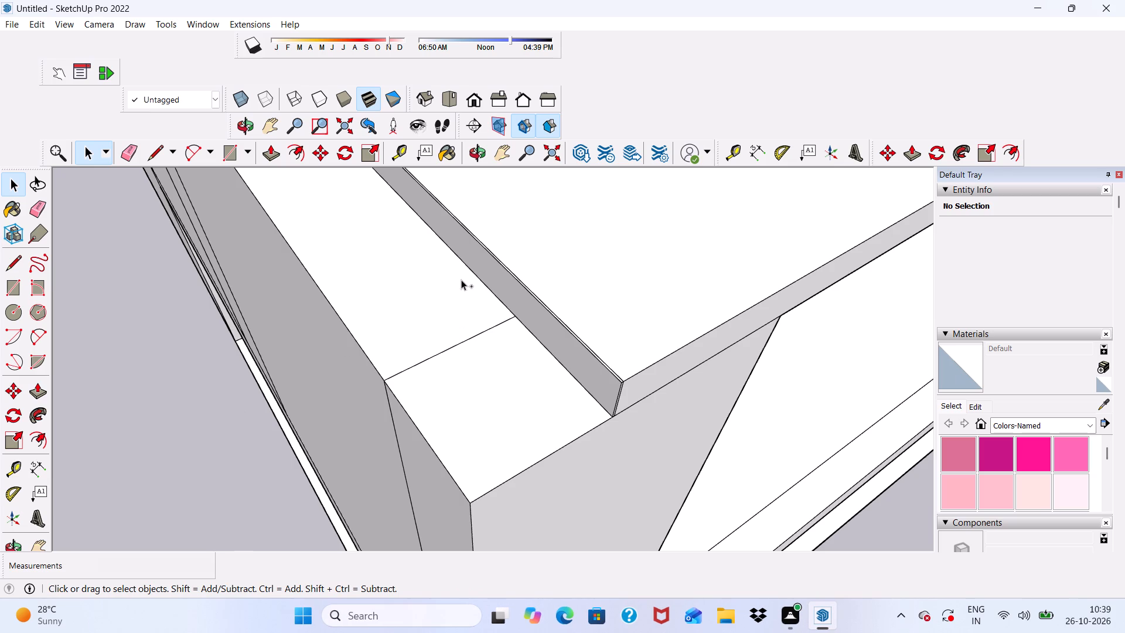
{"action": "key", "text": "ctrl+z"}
Push/Pull the left edge of the front roof extension outward by 9", flush with the pillars' outer face.
{"action": "left_click", "coordinate": [273, 143]}
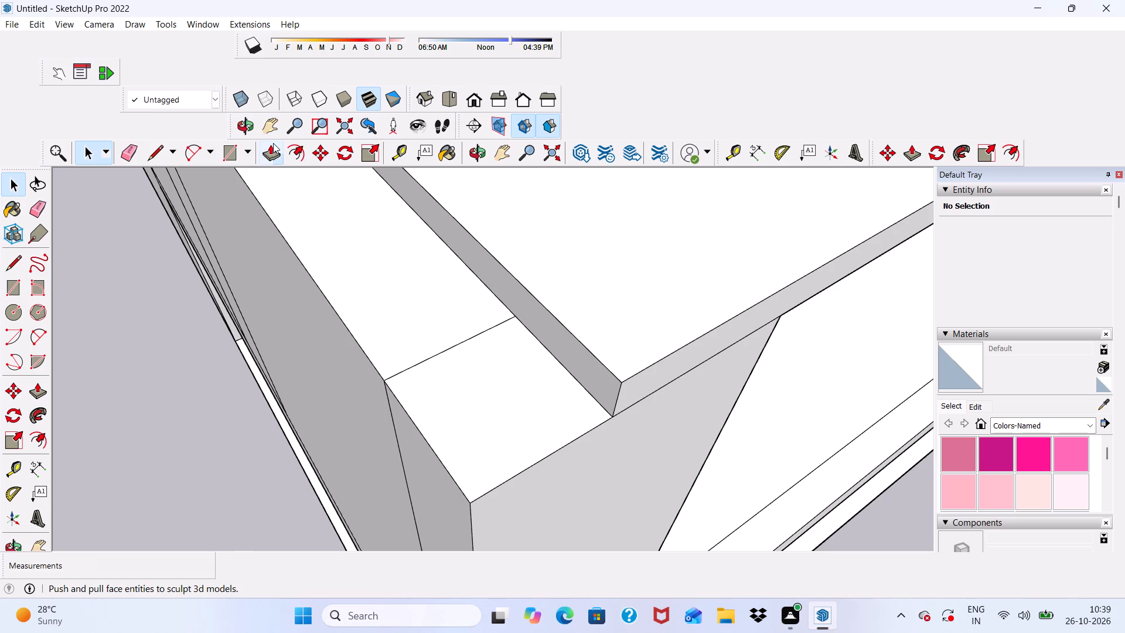
{"action": "scroll", "coordinate": [504, 327], "scroll_direction": "up", "scroll_amount": 4}
{"action": "left_click", "coordinate": [575, 341]}
{"action": "scroll", "coordinate": [425, 391], "scroll_direction": "down", "scroll_amount": 4}
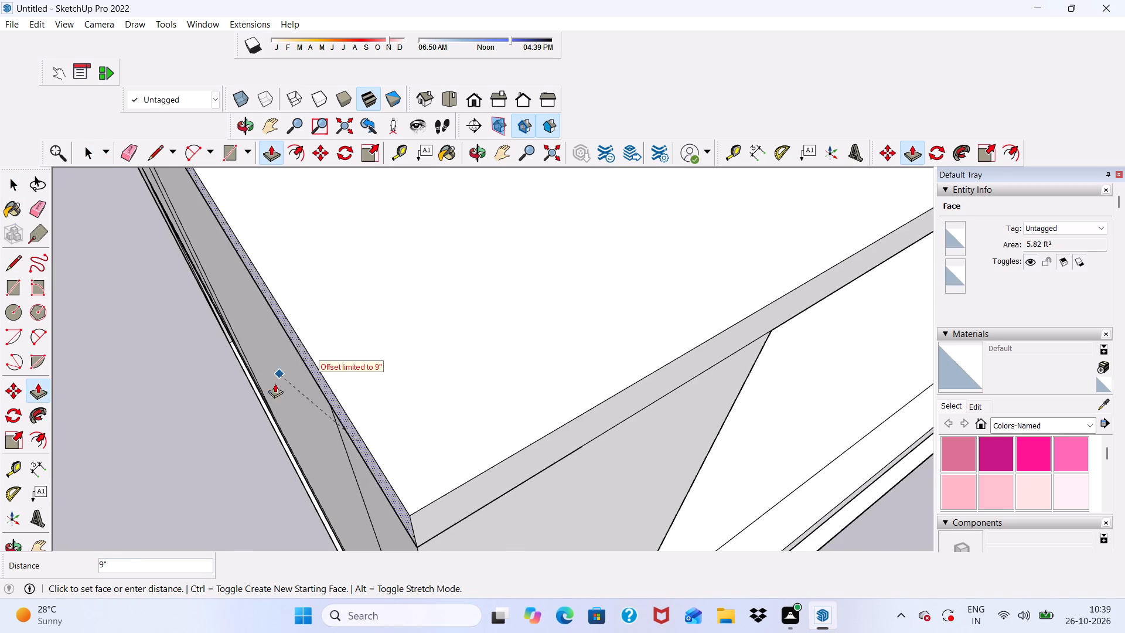
{"action": "scroll", "coordinate": [275, 437], "scroll_direction": "down", "scroll_amount": 1}
{"action": "scroll", "coordinate": [316, 449], "scroll_direction": "up", "scroll_amount": 1}
{"action": "left_click", "coordinate": [354, 502]}
Push/Pull the small rear end face of the roof's left overhang backward along the left wall top to the building's rear corner.
{"action": "scroll", "coordinate": [312, 424], "scroll_direction": "down", "scroll_amount": 7}
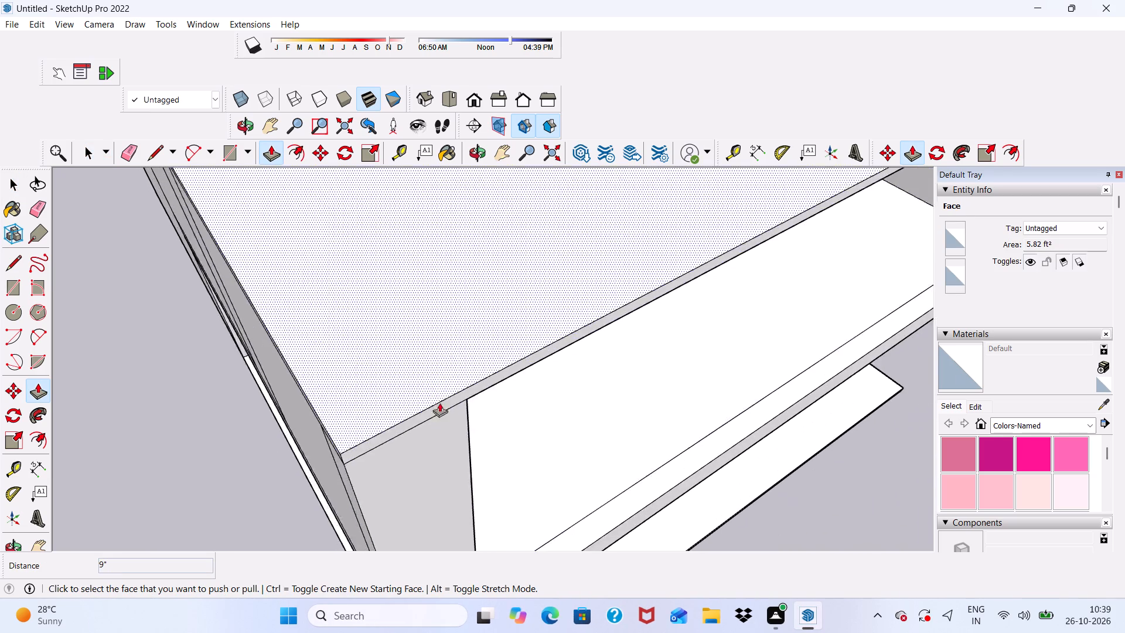
{"action": "scroll", "coordinate": [439, 403], "scroll_direction": "down", "scroll_amount": 16}
{"action": "middle_click_drag", "start_coordinate": [392, 430], "coordinate": [892, 403]}
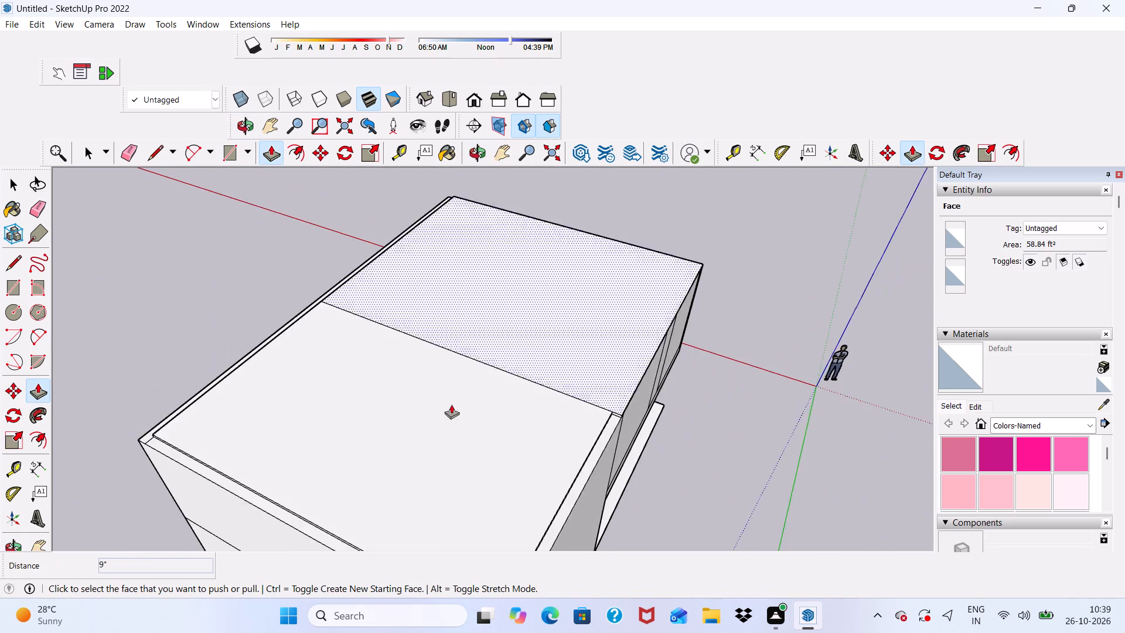
{"action": "scroll", "coordinate": [448, 403], "scroll_direction": "up", "scroll_amount": 4}
{"action": "scroll", "coordinate": [786, 479], "scroll_direction": "up", "scroll_amount": 10}
{"action": "scroll", "coordinate": [627, 335], "scroll_direction": "up", "scroll_amount": 5}
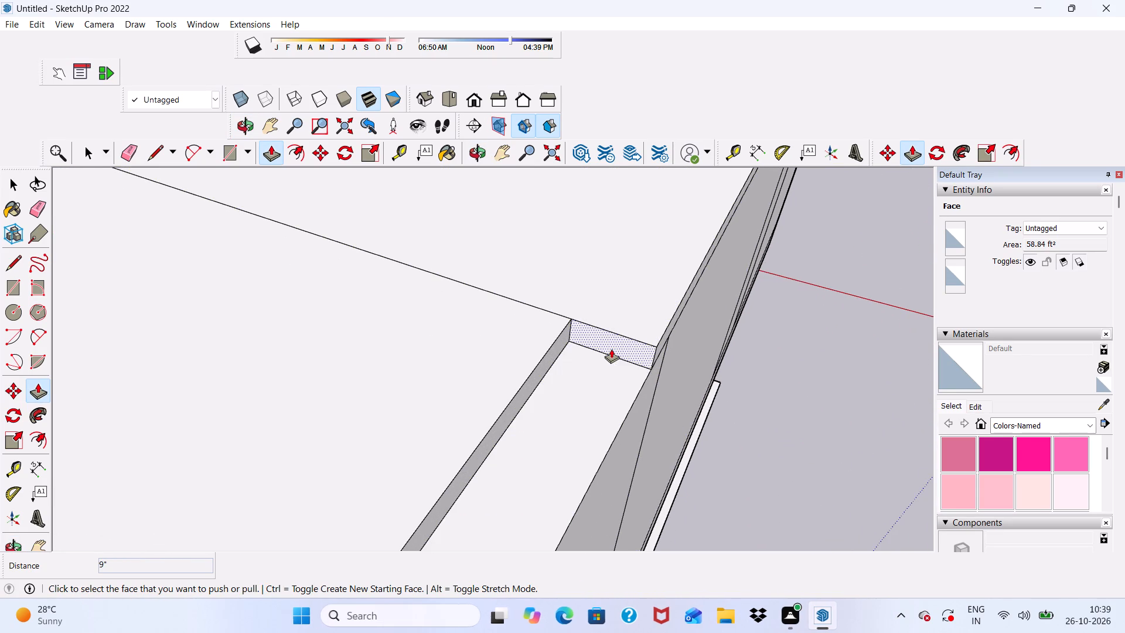
{"action": "left_click", "coordinate": [611, 348]}
{"action": "scroll", "coordinate": [521, 384], "scroll_direction": "down", "scroll_amount": 9}
{"action": "scroll", "coordinate": [540, 304], "scroll_direction": "down", "scroll_amount": 11}
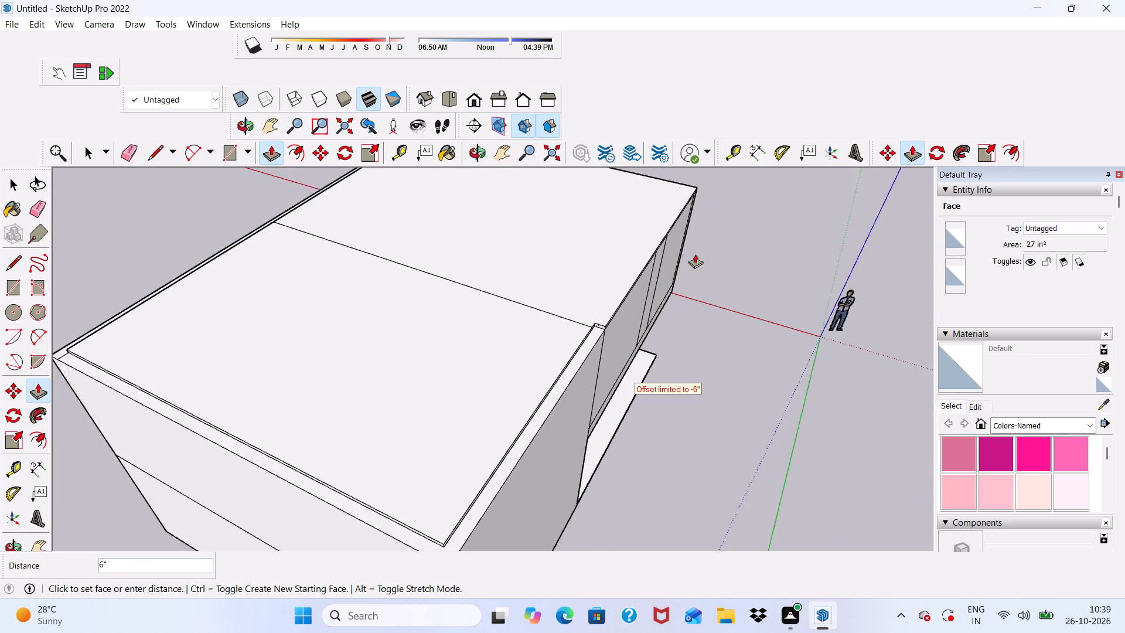
{"action": "scroll", "coordinate": [695, 254], "scroll_direction": "down", "scroll_amount": 3}
{"action": "scroll", "coordinate": [501, 488], "scroll_direction": "up", "scroll_amount": 11}
{"action": "left_click", "coordinate": [511, 438]}
Push/Pull the rear edge of the raised roof panel outward by 9" to cover the rear wall top.
{"action": "scroll", "coordinate": [502, 423], "scroll_direction": "up", "scroll_amount": 16}
{"action": "left_click", "coordinate": [504, 401]}
{"action": "scroll", "coordinate": [437, 457], "scroll_direction": "down", "scroll_amount": 6}
{"action": "scroll", "coordinate": [407, 410], "scroll_direction": "down", "scroll_amount": 4}
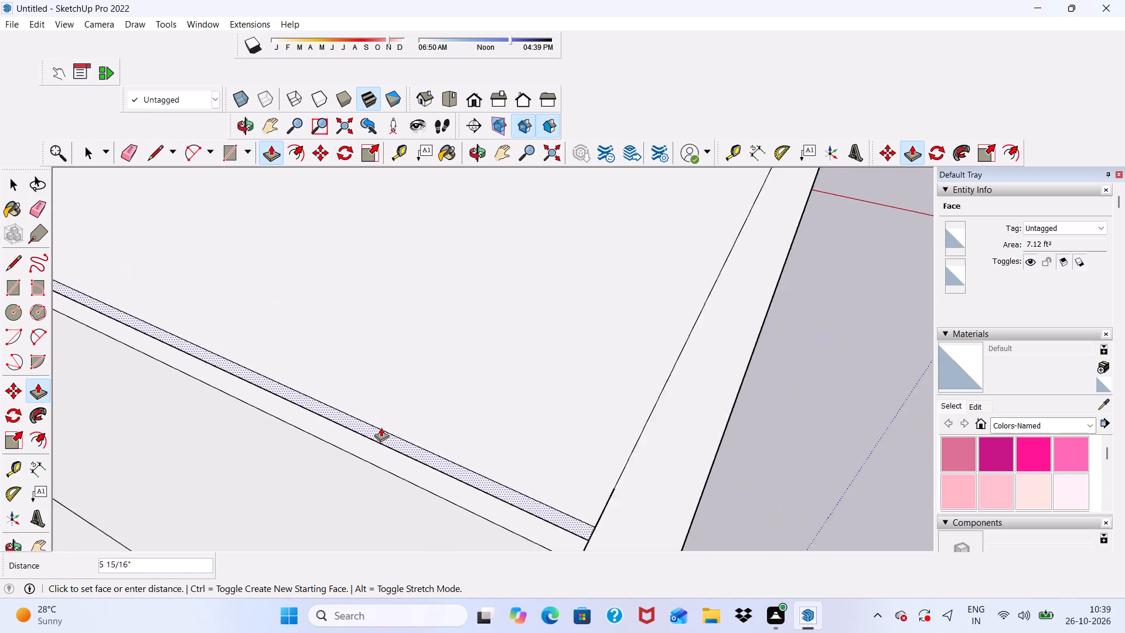
{"action": "scroll", "coordinate": [381, 427], "scroll_direction": "down", "scroll_amount": 2}
{"action": "scroll", "coordinate": [571, 399], "scroll_direction": "down", "scroll_amount": 3}
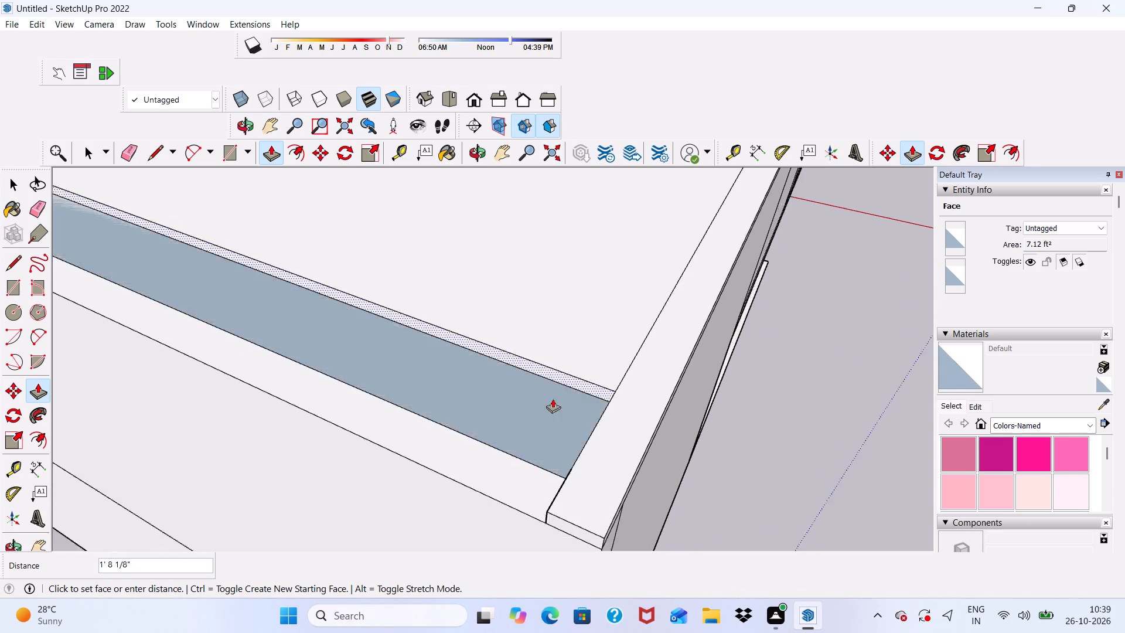
{"action": "scroll", "coordinate": [553, 399], "scroll_direction": "down", "scroll_amount": 4}
{"action": "left_click", "coordinate": [564, 474]}
{"action": "scroll", "coordinate": [545, 407], "scroll_direction": "down", "scroll_amount": 10}
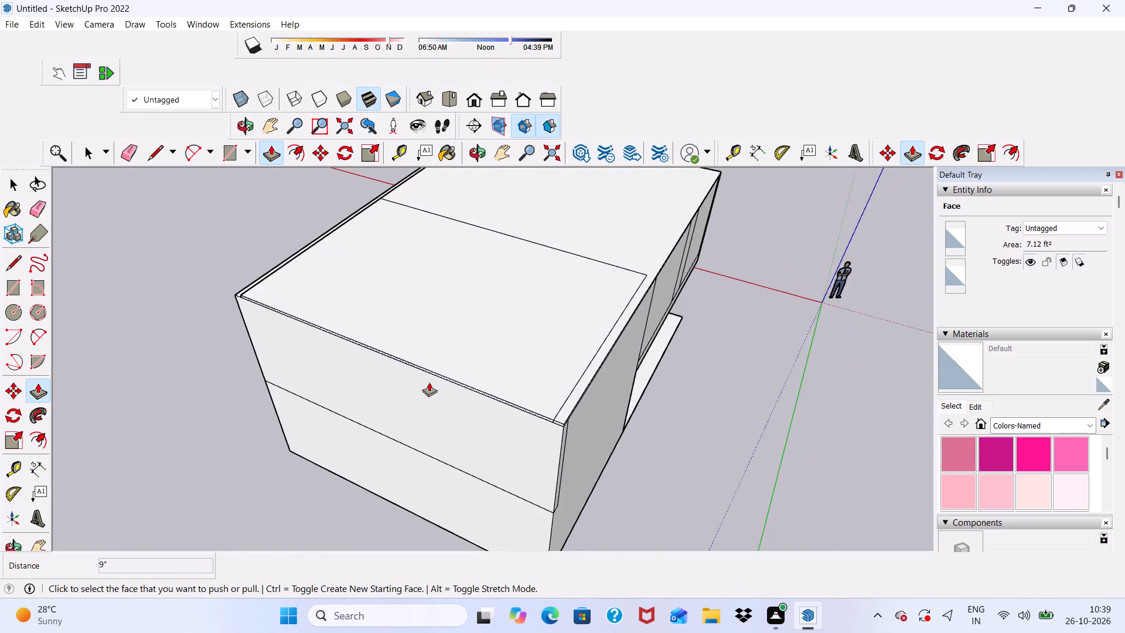
Push/Pull the right edge of the roof's rear section outward by 9" to cover the right wall top.
{"action": "scroll", "coordinate": [344, 366], "scroll_direction": "up", "scroll_amount": 1}
{"action": "middle_click_drag", "start_coordinate": [344, 366], "coordinate": [761, 366]}
{"action": "scroll", "coordinate": [637, 423], "scroll_direction": "up", "scroll_amount": 13}
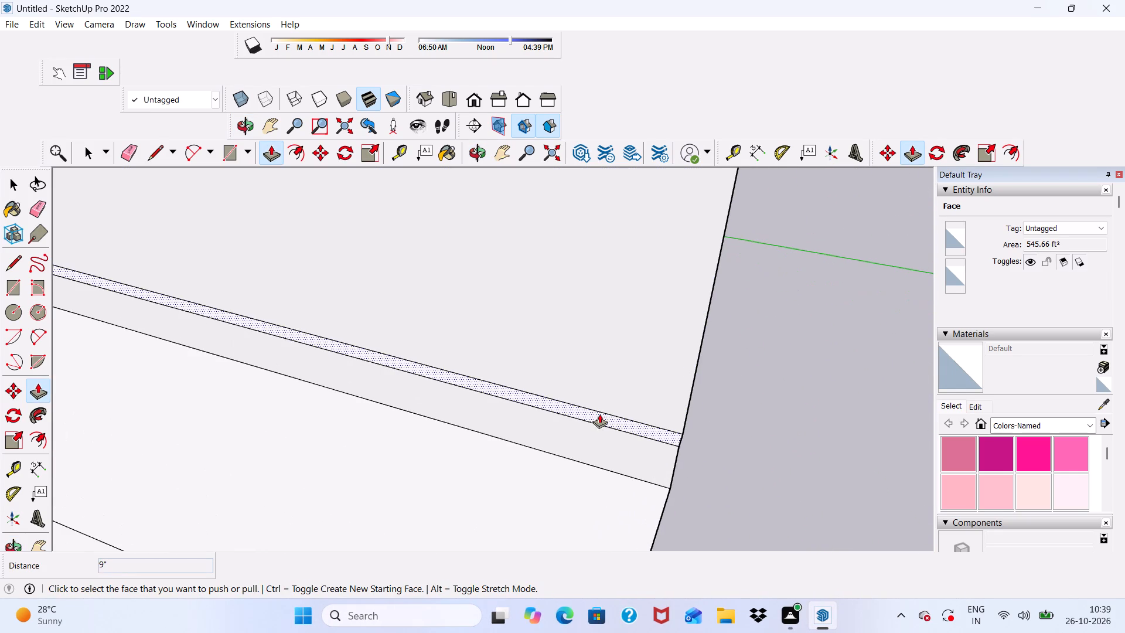
{"action": "left_click", "coordinate": [599, 414]}
{"action": "scroll", "coordinate": [620, 414], "scroll_direction": "up", "scroll_amount": 10}
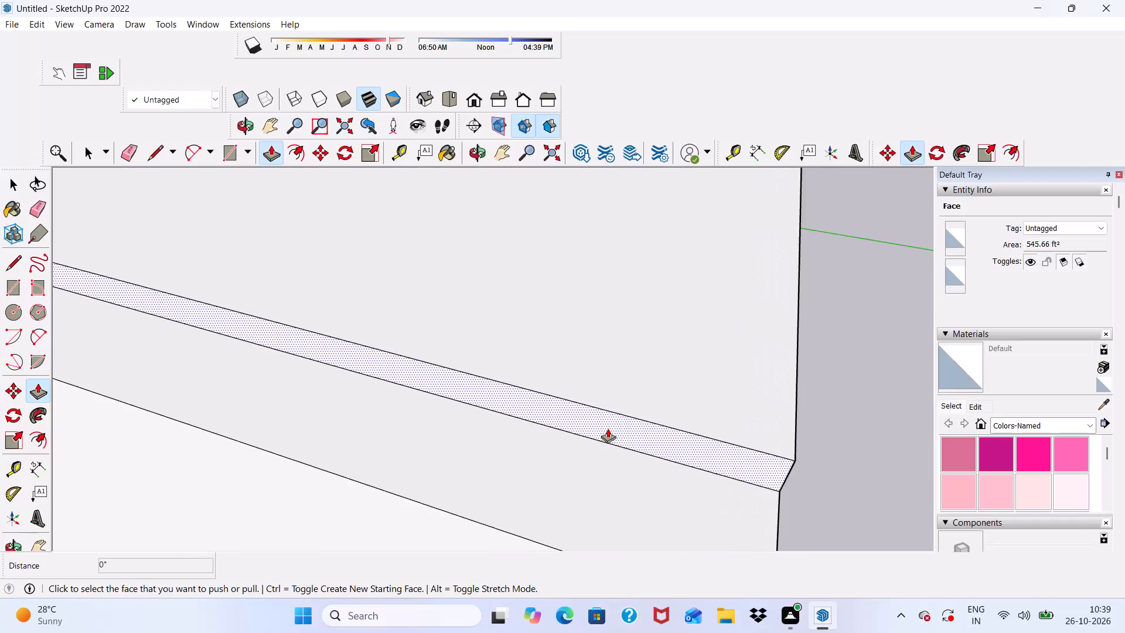
{"action": "scroll", "coordinate": [608, 428], "scroll_direction": "up", "scroll_amount": 3}
{"action": "left_click", "coordinate": [608, 426]}
{"action": "scroll", "coordinate": [424, 351], "scroll_direction": "down", "scroll_amount": 6}
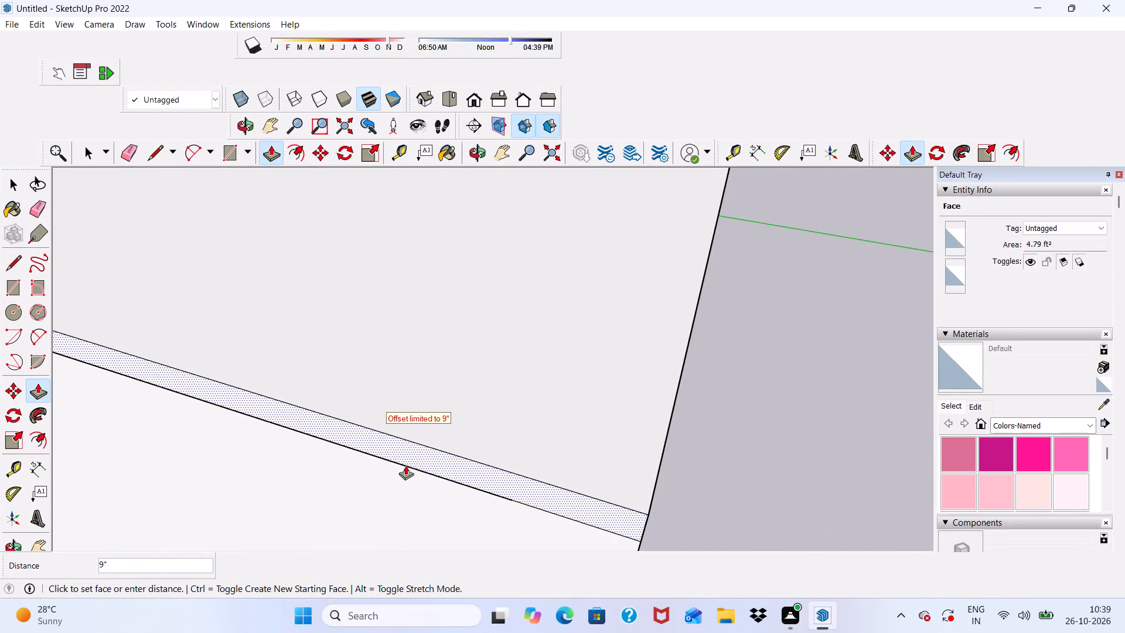
{"action": "left_click", "coordinate": [405, 467]}
Push/Pull the right edge of the roof's front section outward by 9" to the right wall's outer face.
{"action": "scroll", "coordinate": [428, 373], "scroll_direction": "down", "scroll_amount": 19}
{"action": "scroll", "coordinate": [240, 233], "scroll_direction": "up", "scroll_amount": 6}
{"action": "scroll", "coordinate": [250, 181], "scroll_direction": "down", "scroll_amount": 1}
{"action": "scroll", "coordinate": [380, 292], "scroll_direction": "up", "scroll_amount": 6}
{"action": "scroll", "coordinate": [380, 282], "scroll_direction": "down", "scroll_amount": 1}
{"action": "scroll", "coordinate": [280, 316], "scroll_direction": "up", "scroll_amount": 15}
{"action": "left_click", "coordinate": [301, 251]}
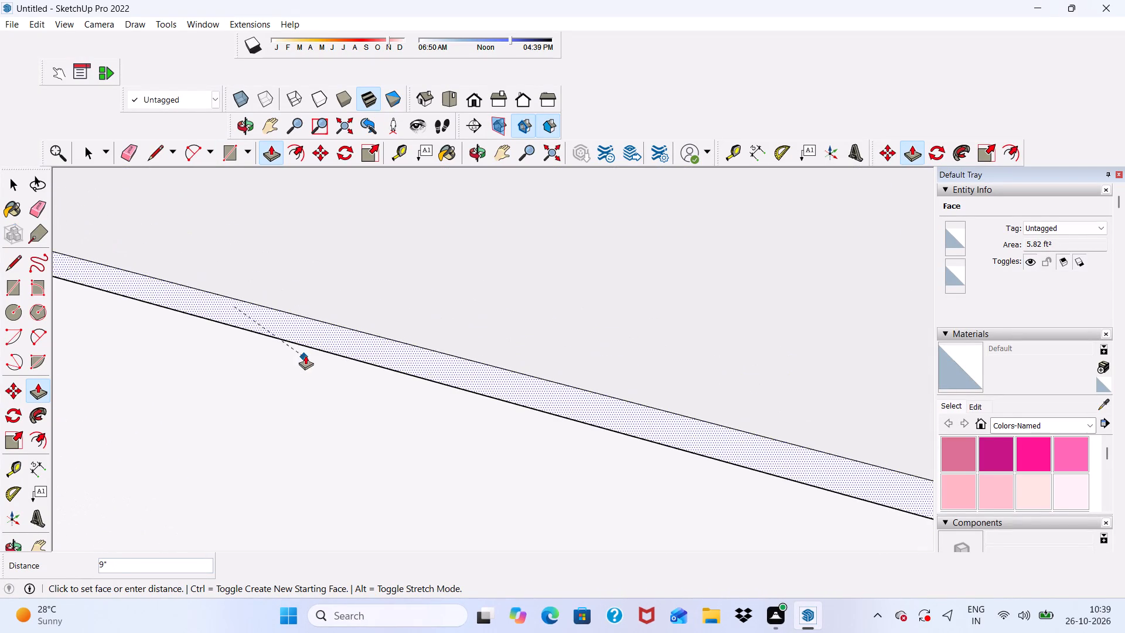
{"action": "left_click", "coordinate": [305, 355]}
Erase the seam line crossing the roof's top face between its rear and front sections.
{"action": "scroll", "coordinate": [242, 352], "scroll_direction": "down", "scroll_amount": 20}
{"action": "scroll", "coordinate": [242, 352], "scroll_direction": "down", "scroll_amount": 3}
{"action": "middle_click_drag", "start_coordinate": [208, 386], "coordinate": [340, 383]}
{"action": "scroll", "coordinate": [353, 361], "scroll_direction": "up", "scroll_amount": 1}
{"action": "scroll", "coordinate": [306, 319], "scroll_direction": "down", "scroll_amount": 7}
{"action": "middle_click_drag", "start_coordinate": [134, 344], "coordinate": [281, 409]}
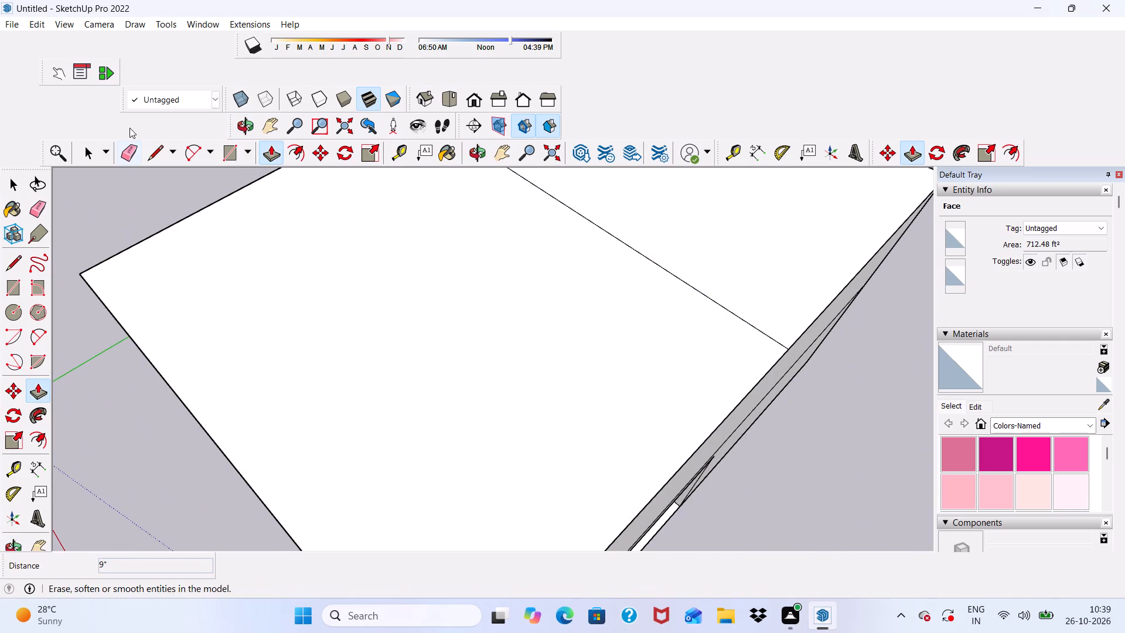
{"action": "left_click", "coordinate": [128, 148]}
{"action": "left_click_drag", "start_coordinate": [630, 239], "coordinate": [634, 326]}
{"action": "scroll", "coordinate": [551, 344], "scroll_direction": "down", "scroll_amount": 4}
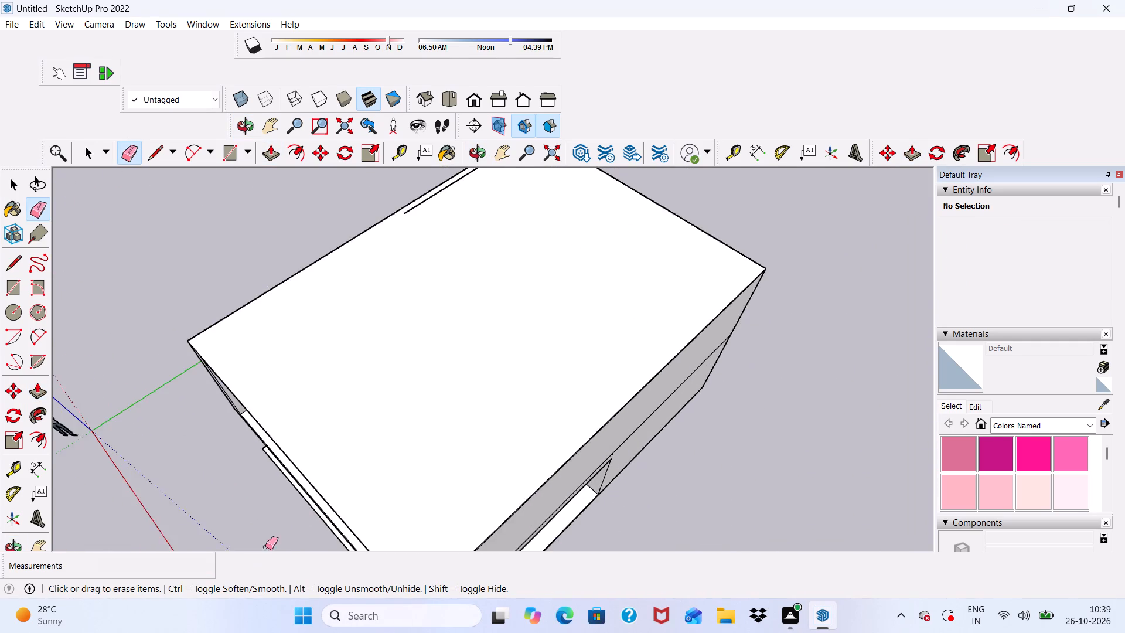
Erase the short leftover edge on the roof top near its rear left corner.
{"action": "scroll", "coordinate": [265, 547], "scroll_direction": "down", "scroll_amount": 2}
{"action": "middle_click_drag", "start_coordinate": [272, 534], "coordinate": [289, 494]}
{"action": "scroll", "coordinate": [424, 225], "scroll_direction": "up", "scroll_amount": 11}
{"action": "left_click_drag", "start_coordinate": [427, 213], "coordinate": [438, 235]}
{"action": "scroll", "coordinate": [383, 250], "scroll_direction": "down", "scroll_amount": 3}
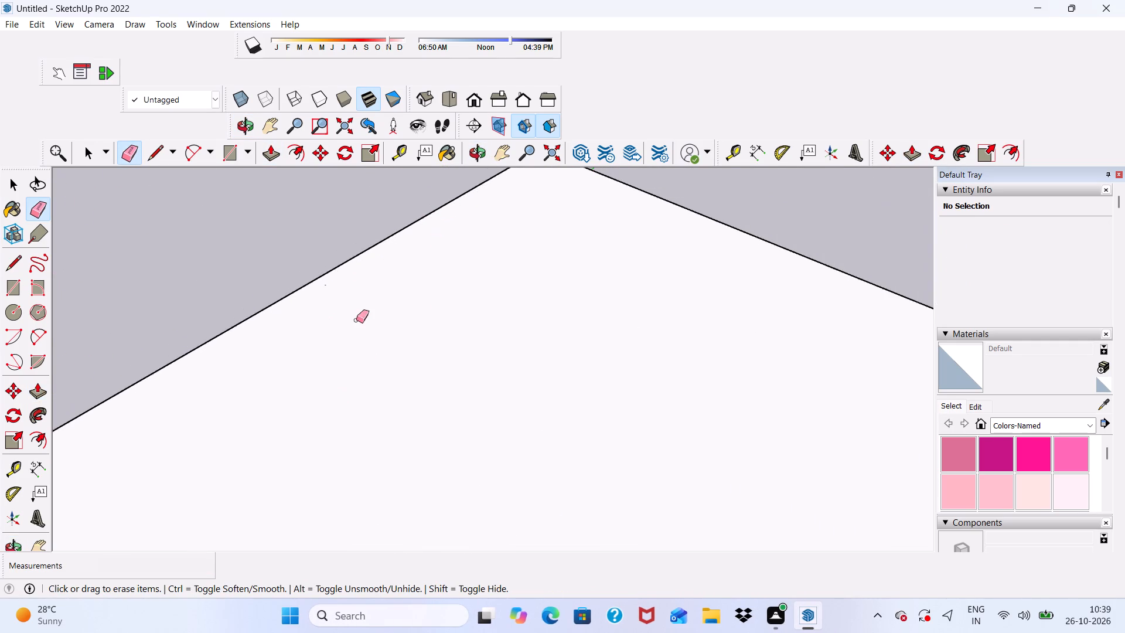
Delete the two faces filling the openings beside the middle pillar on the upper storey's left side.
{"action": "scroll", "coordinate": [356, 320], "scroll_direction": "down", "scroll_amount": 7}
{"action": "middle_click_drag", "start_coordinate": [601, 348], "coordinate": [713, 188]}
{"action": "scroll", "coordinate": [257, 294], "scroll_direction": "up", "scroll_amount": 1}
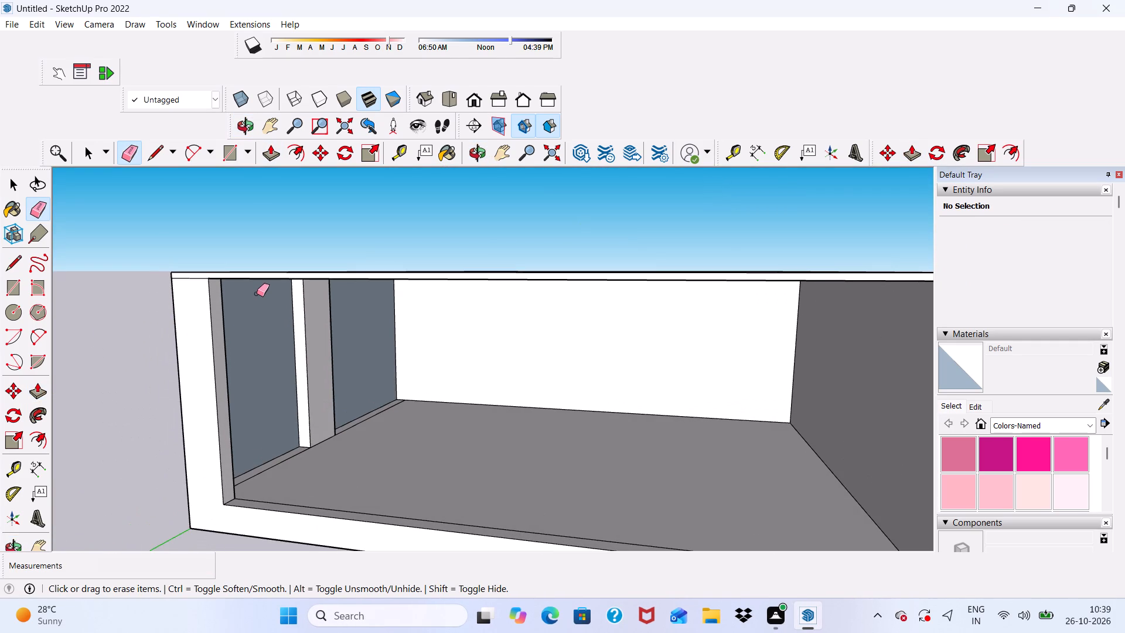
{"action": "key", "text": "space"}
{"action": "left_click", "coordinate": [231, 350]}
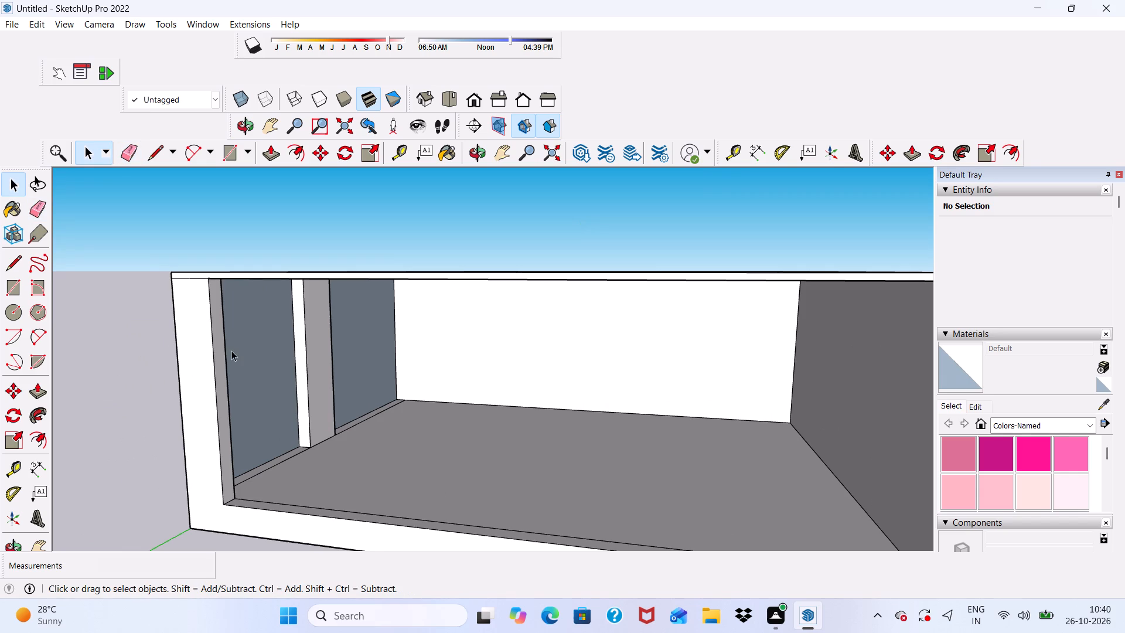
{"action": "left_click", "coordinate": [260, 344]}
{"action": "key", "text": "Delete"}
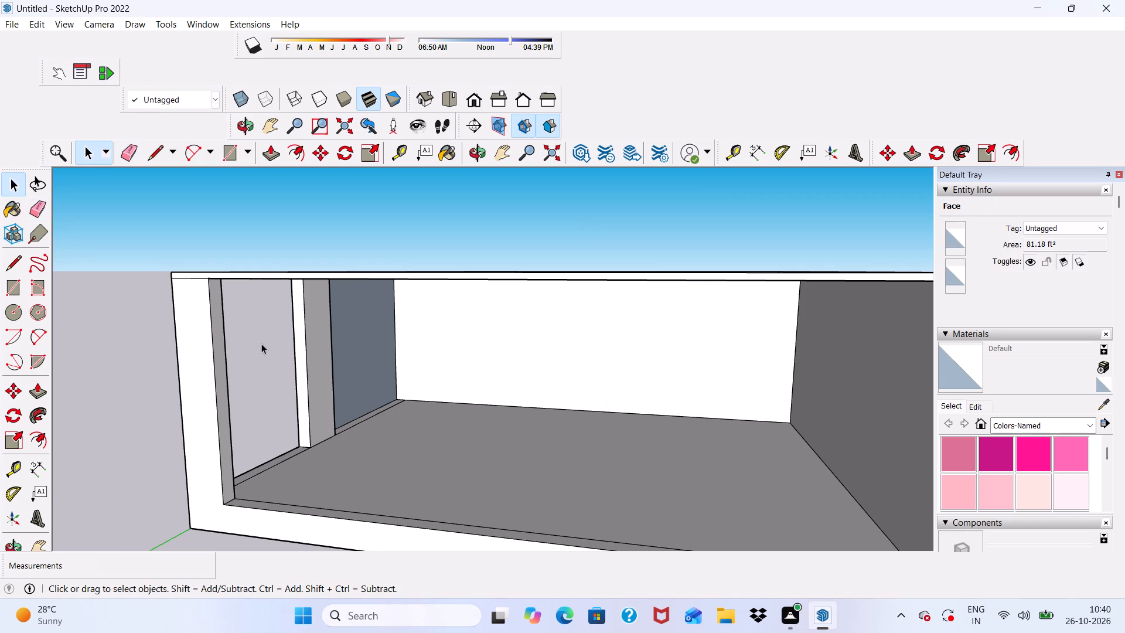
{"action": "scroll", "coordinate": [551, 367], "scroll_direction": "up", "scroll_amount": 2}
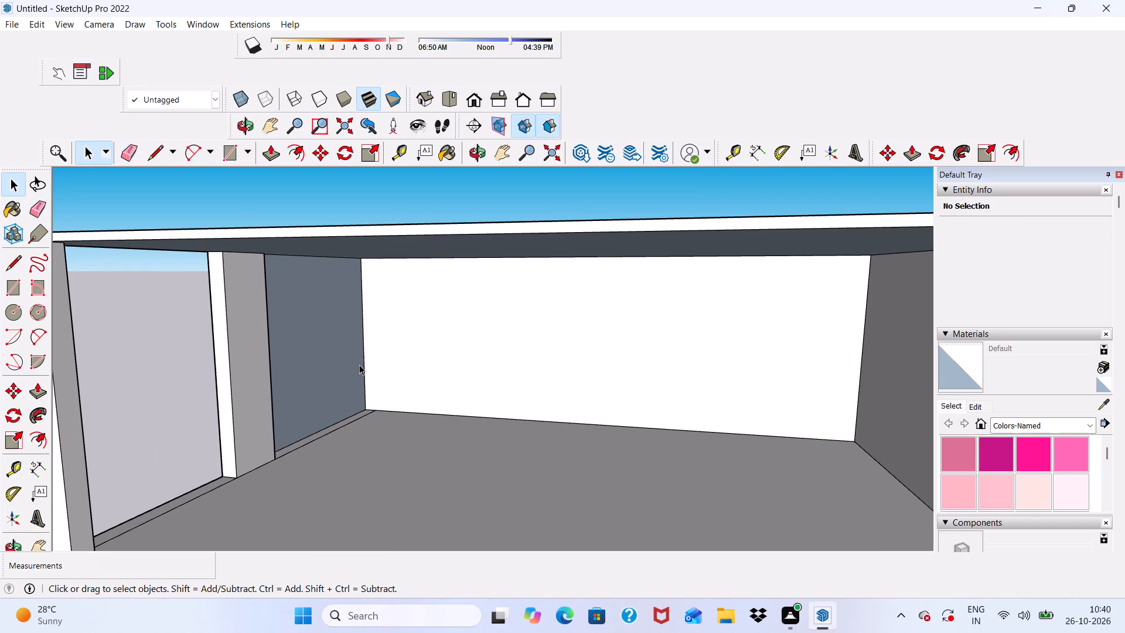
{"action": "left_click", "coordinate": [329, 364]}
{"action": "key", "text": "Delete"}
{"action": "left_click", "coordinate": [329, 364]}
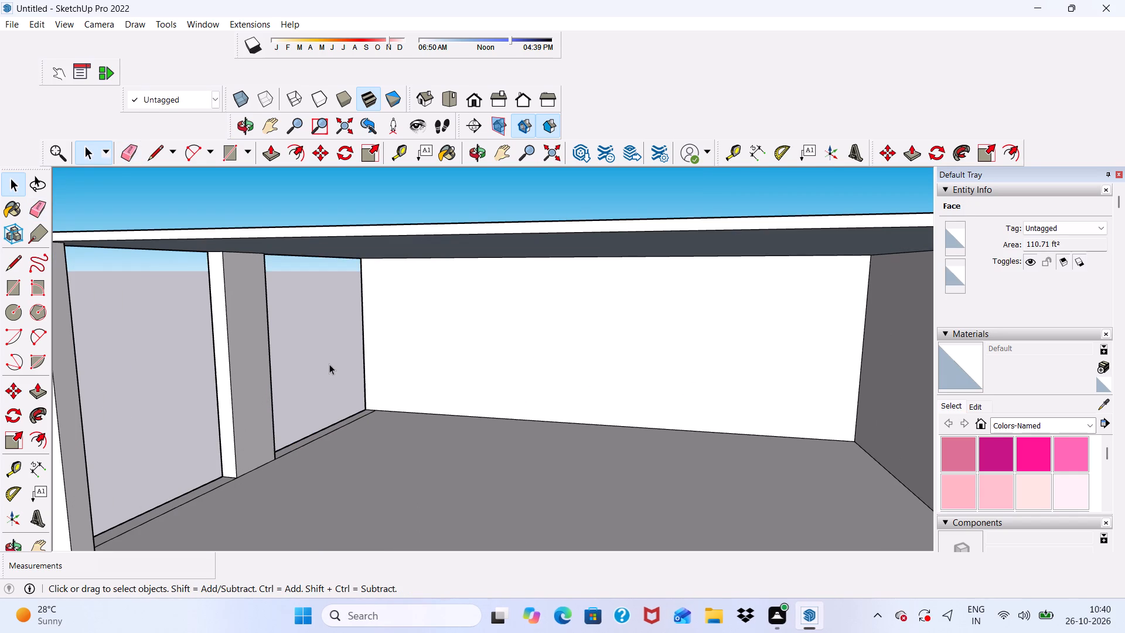
Examine the upper storey's interior, openings and ceiling from the front and from below.
{"action": "scroll", "coordinate": [329, 411], "scroll_direction": "down", "scroll_amount": 4}
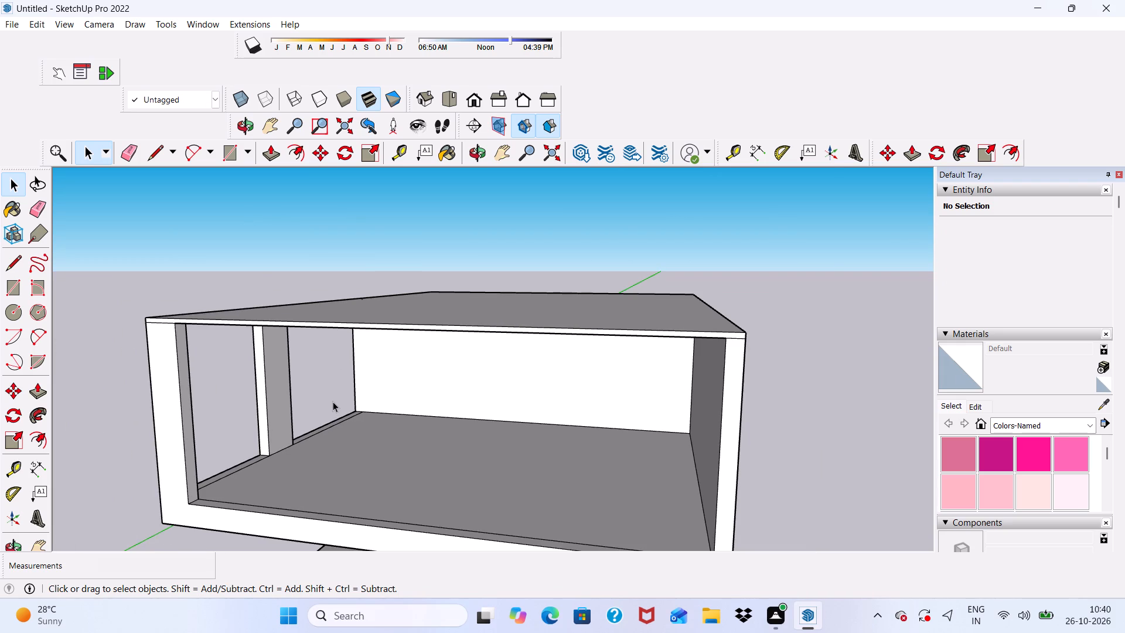
{"action": "scroll", "coordinate": [322, 393], "scroll_direction": "up", "scroll_amount": 3}
{"action": "scroll", "coordinate": [321, 393], "scroll_direction": "down", "scroll_amount": 10}
{"action": "middle_click_drag", "start_coordinate": [349, 367], "coordinate": [440, 315]}
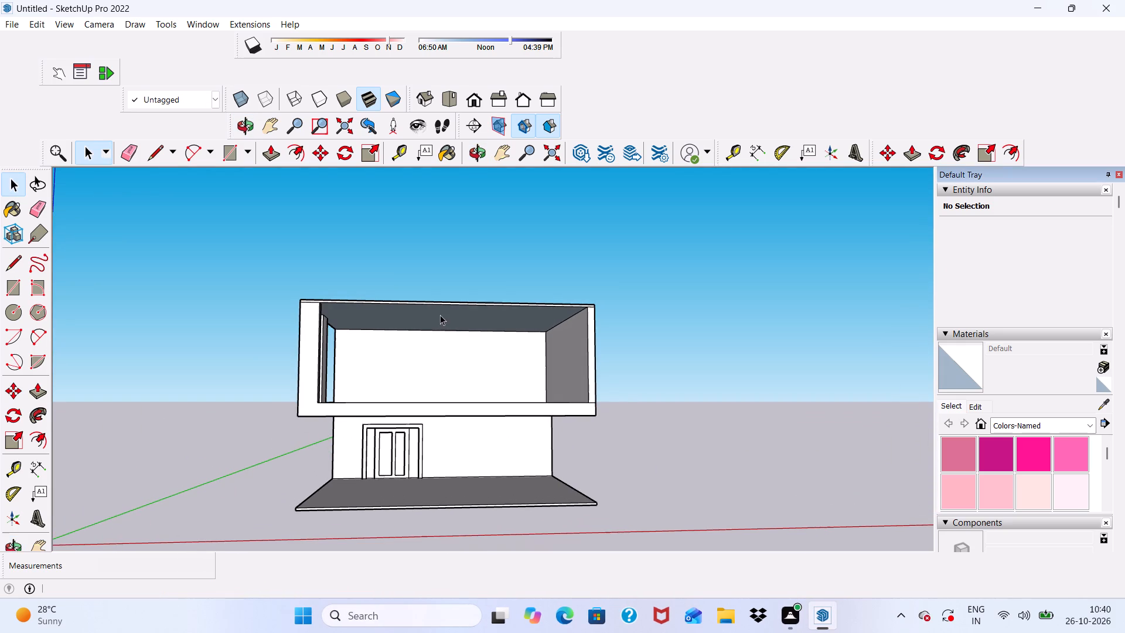
{"action": "left_click", "coordinate": [477, 93]}
{"action": "scroll", "coordinate": [478, 235], "scroll_direction": "down", "scroll_amount": 1}
{"action": "scroll", "coordinate": [480, 264], "scroll_direction": "up", "scroll_amount": 5}
{"action": "scroll", "coordinate": [478, 251], "scroll_direction": "down", "scroll_amount": 3}
{"action": "scroll", "coordinate": [477, 256], "scroll_direction": "up", "scroll_amount": 16}
{"action": "scroll", "coordinate": [388, 234], "scroll_direction": "down", "scroll_amount": 2}
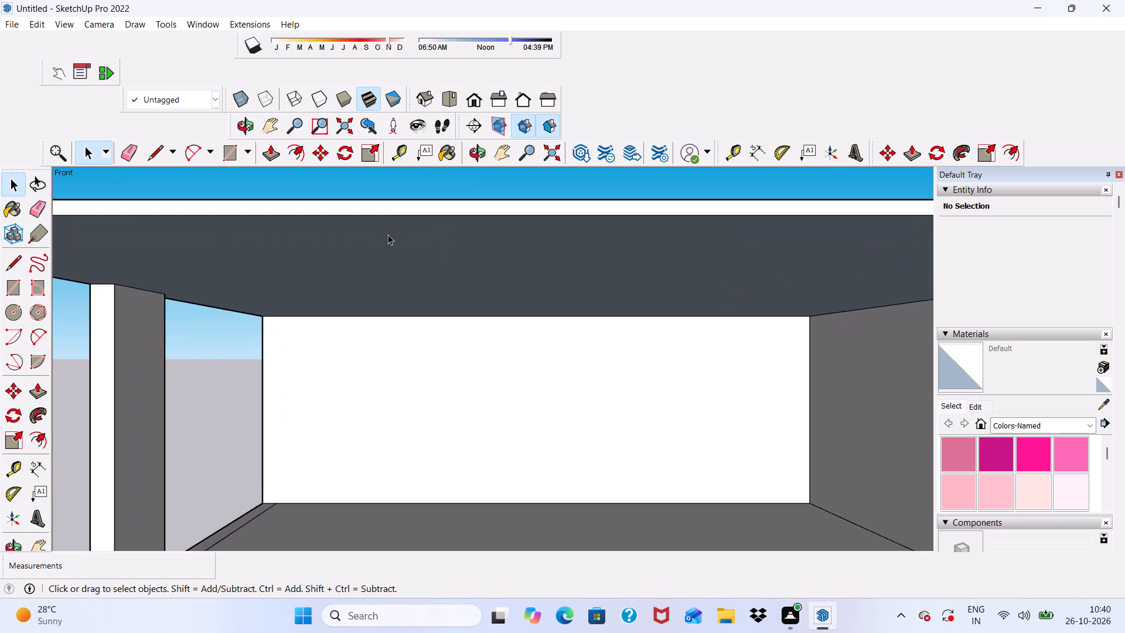
{"action": "scroll", "coordinate": [388, 234], "scroll_direction": "down", "scroll_amount": 8}
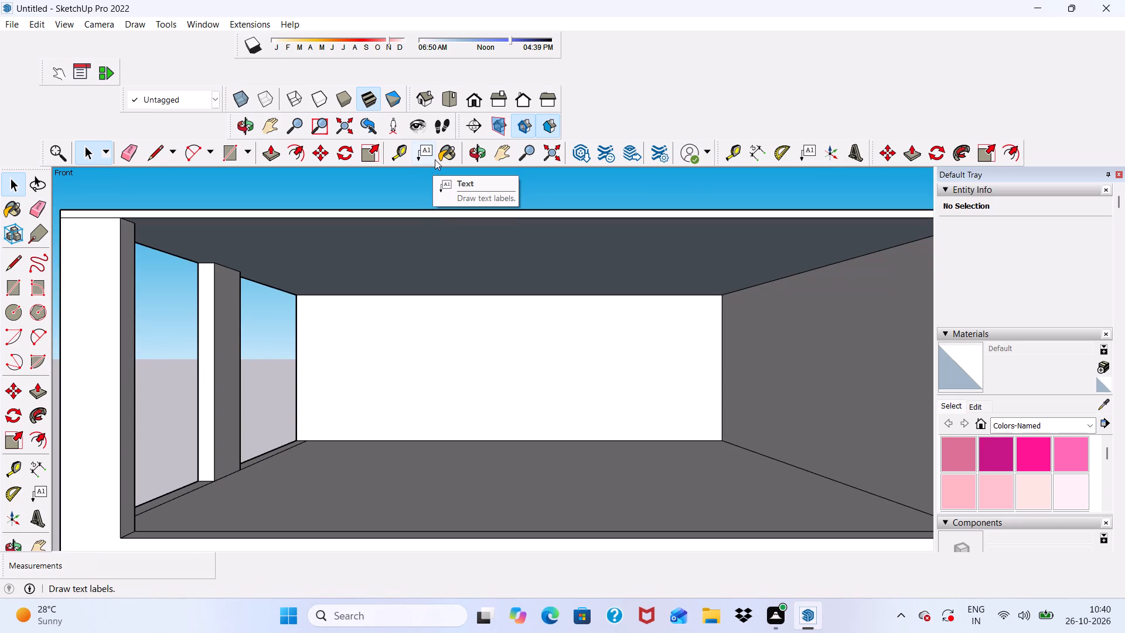
{"action": "scroll", "coordinate": [436, 155], "scroll_direction": "down", "scroll_amount": 5}
{"action": "middle_click_drag", "start_coordinate": [353, 277], "coordinate": [372, 302]}
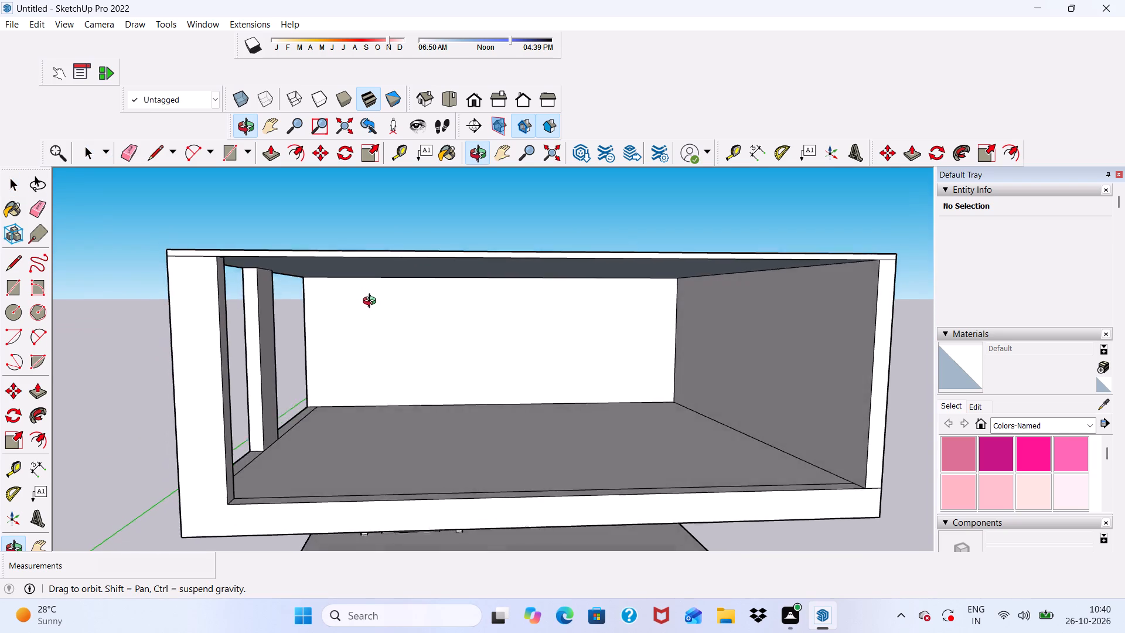
{"action": "middle_click_drag", "start_coordinate": [372, 302], "coordinate": [246, 300]}
{"action": "scroll", "coordinate": [122, 313], "scroll_direction": "up", "scroll_amount": 4}
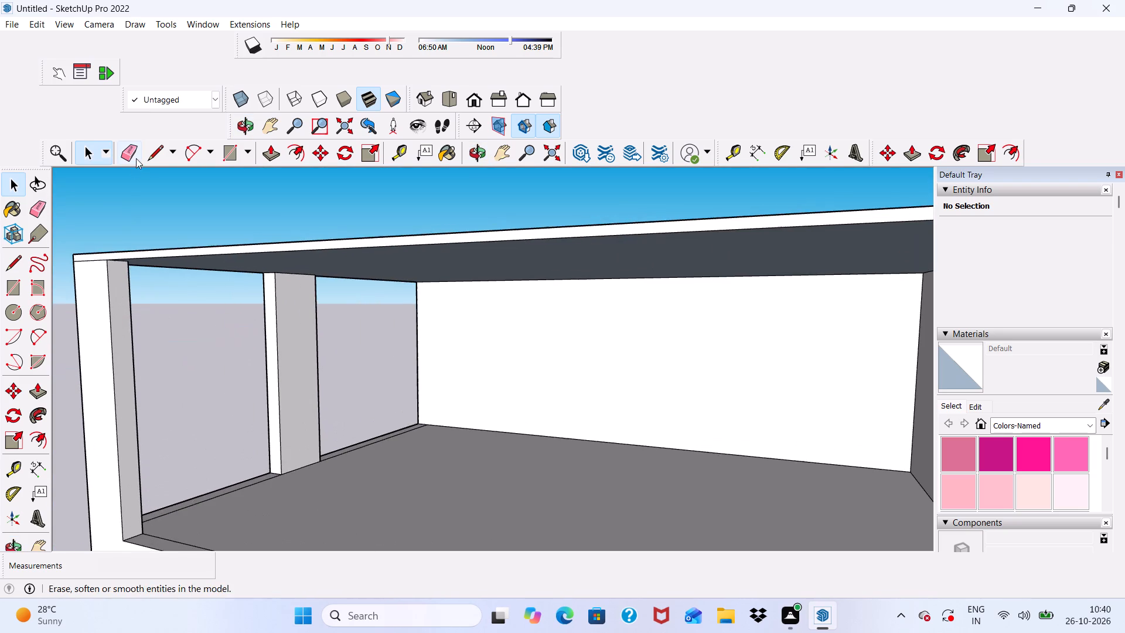
{"action": "left_click", "coordinate": [128, 196]}
{"action": "scroll", "coordinate": [128, 196], "scroll_direction": "down", "scroll_amount": 1}
{"action": "middle_click_drag", "start_coordinate": [128, 198], "coordinate": [231, 144]}
{"action": "scroll", "coordinate": [303, 213], "scroll_direction": "up", "scroll_amount": 2}
{"action": "scroll", "coordinate": [258, 264], "scroll_direction": "down", "scroll_amount": 5}
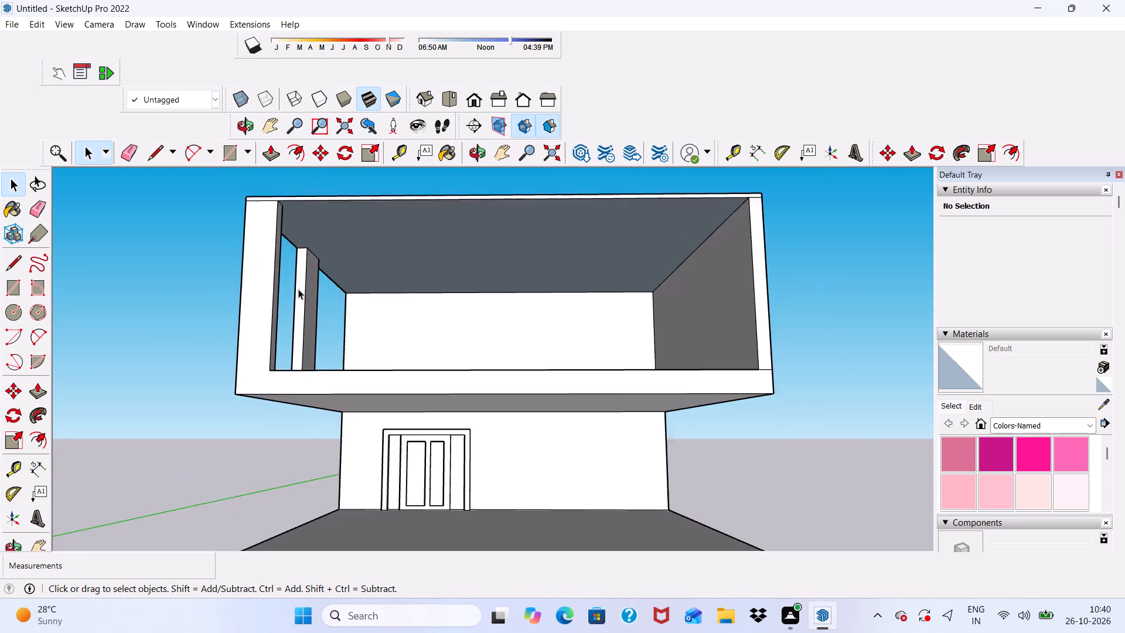
{"action": "scroll", "coordinate": [298, 289], "scroll_direction": "down", "scroll_amount": 2}
{"action": "scroll", "coordinate": [360, 396], "scroll_direction": "up", "scroll_amount": 7}
{"action": "scroll", "coordinate": [328, 374], "scroll_direction": "down", "scroll_amount": 6}
{"action": "scroll", "coordinate": [371, 236], "scroll_direction": "up", "scroll_amount": 6}
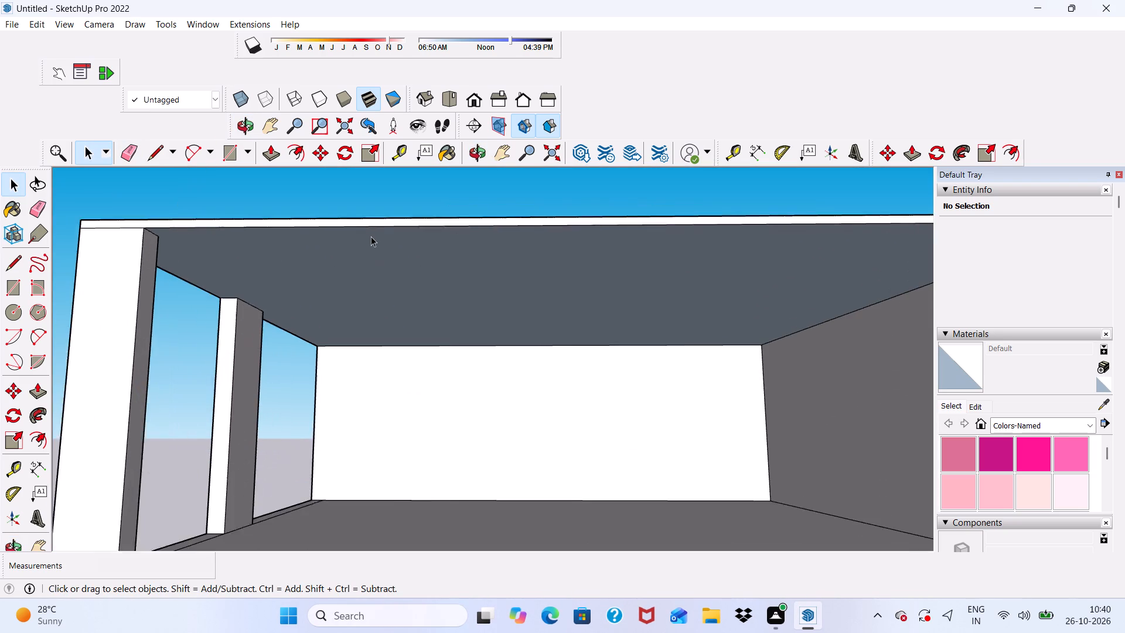
{"action": "scroll", "coordinate": [371, 236], "scroll_direction": "down", "scroll_amount": 1}
{"action": "scroll", "coordinate": [371, 236], "scroll_direction": "up", "scroll_amount": 5}
{"action": "middle_click_drag", "start_coordinate": [367, 262], "coordinate": [372, 226]}
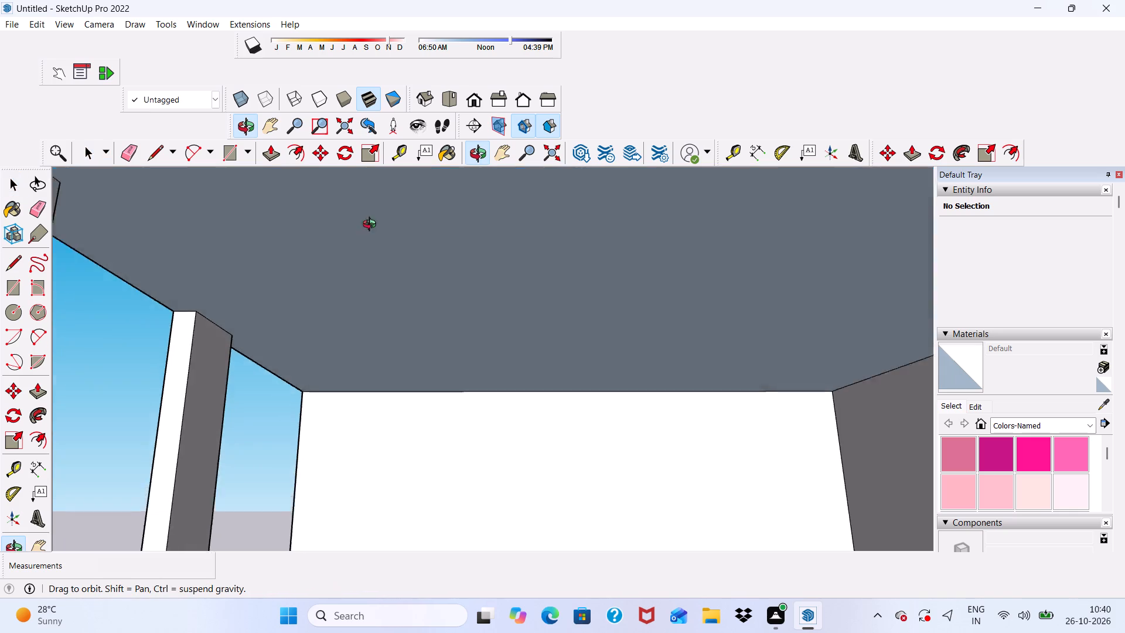
{"action": "middle_click_drag", "start_coordinate": [372, 226], "coordinate": [386, 185]}
{"action": "scroll", "coordinate": [308, 278], "scroll_direction": "down", "scroll_amount": 10}
{"action": "middle_click_drag", "start_coordinate": [319, 340], "coordinate": [329, 466]}
{"action": "middle_click_drag", "start_coordinate": [328, 433], "coordinate": [328, 294]}
{"action": "scroll", "coordinate": [328, 294], "scroll_direction": "up", "scroll_amount": 4}
{"action": "double_click", "coordinate": [341, 261]}
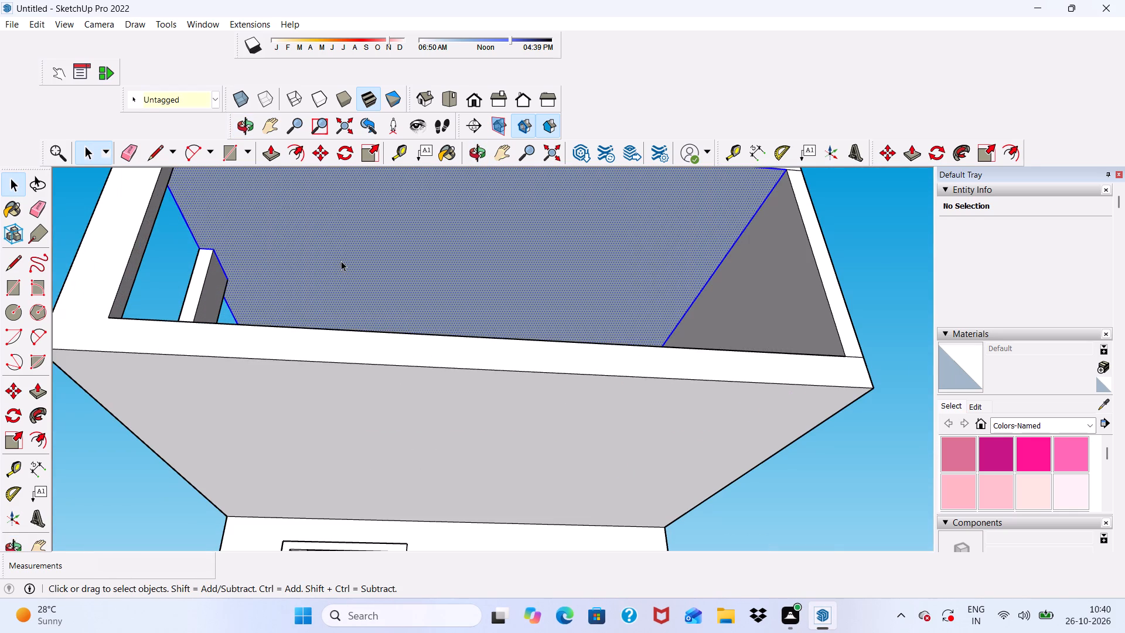
{"action": "scroll", "coordinate": [341, 261], "scroll_direction": "down", "scroll_amount": 4}
{"action": "middle_click_drag", "start_coordinate": [340, 271], "coordinate": [298, 448]}
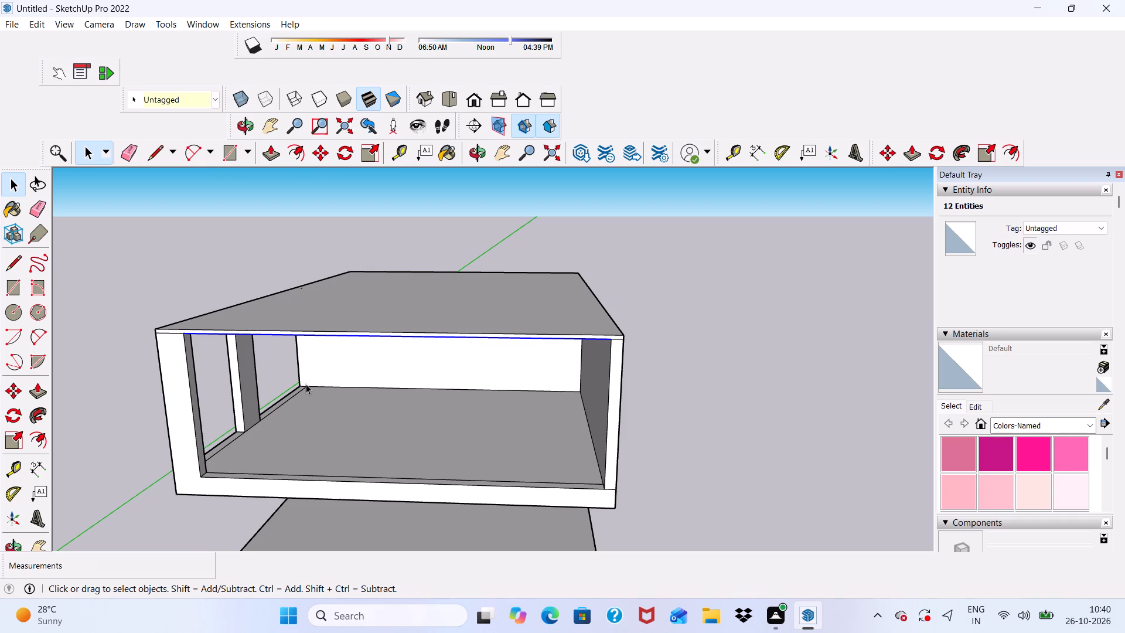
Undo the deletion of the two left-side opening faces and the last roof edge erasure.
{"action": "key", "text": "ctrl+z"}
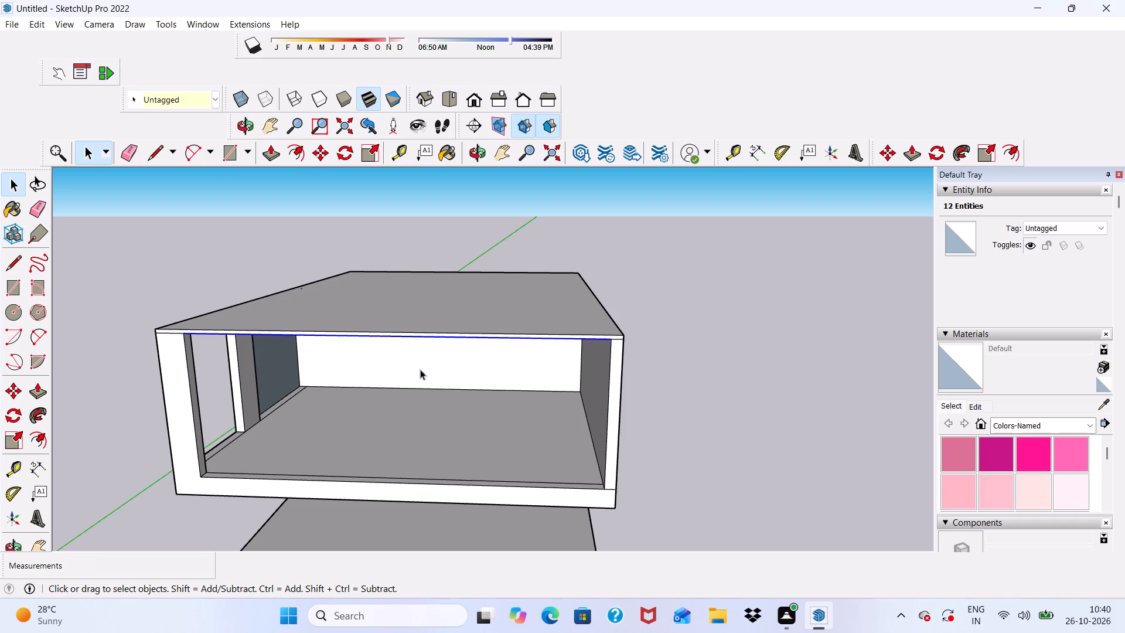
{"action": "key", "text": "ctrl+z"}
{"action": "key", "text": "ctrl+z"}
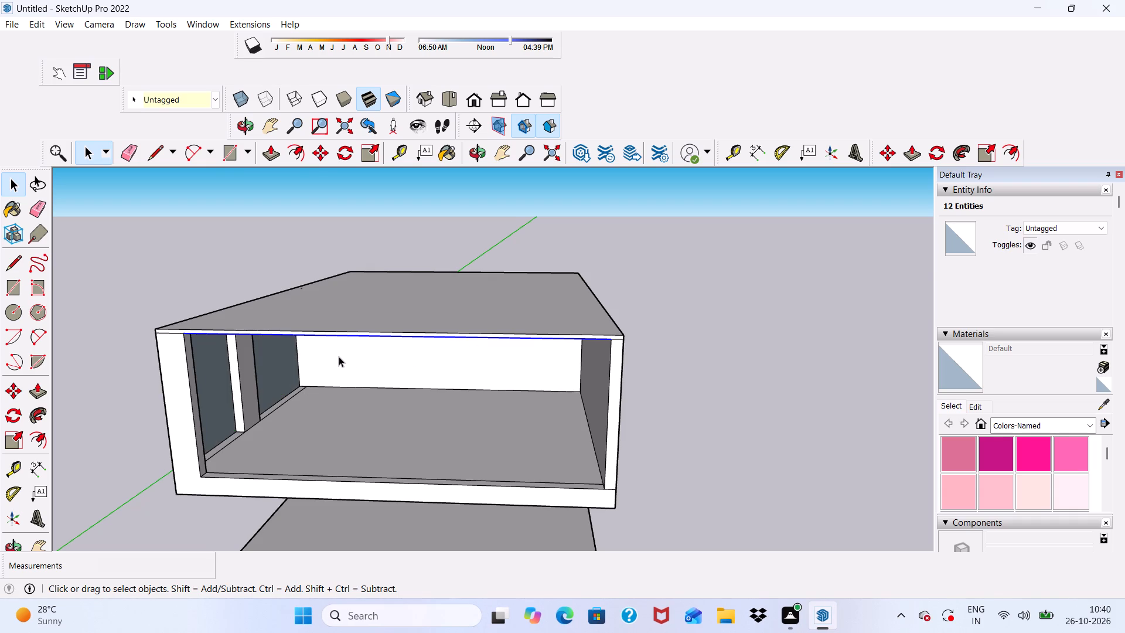
Delete the two faces filling the left-side openings of the upper storey, on either side of the middle pillar.
{"action": "scroll", "coordinate": [244, 384], "scroll_direction": "up", "scroll_amount": 12}
{"action": "left_click", "coordinate": [166, 362]}
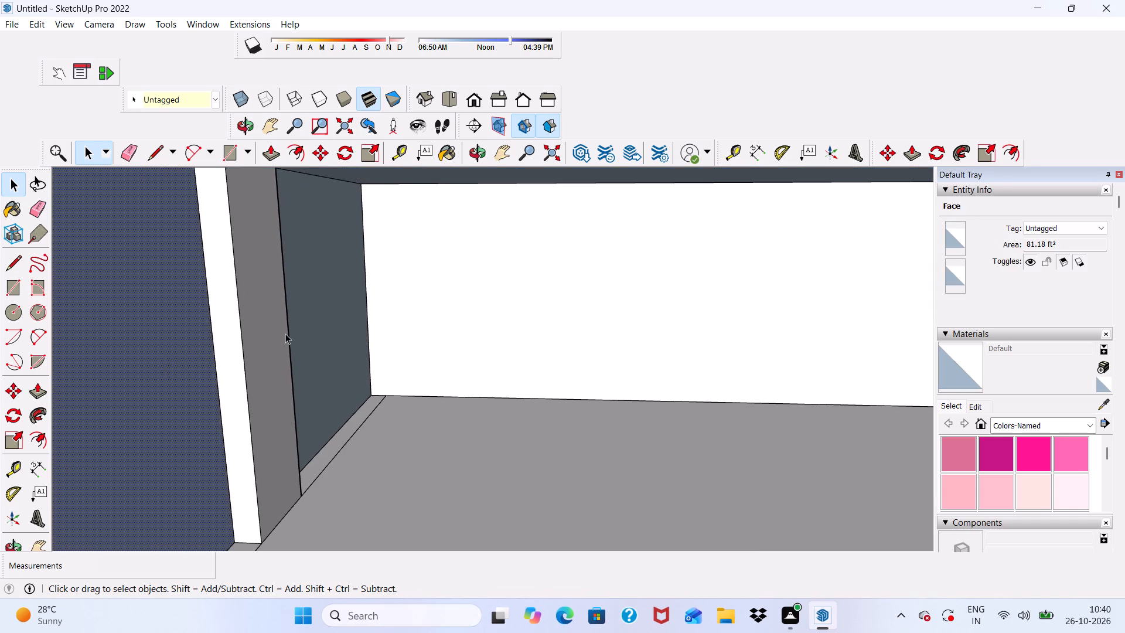
{"action": "key", "text": "Delete"}
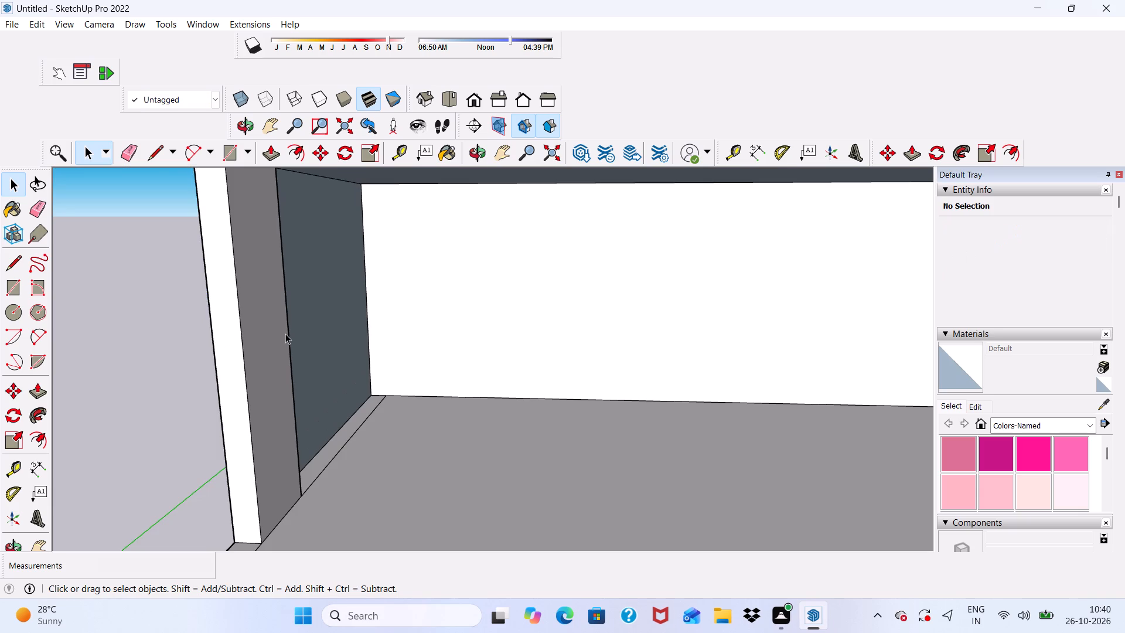
{"action": "scroll", "coordinate": [393, 356], "scroll_direction": "down", "scroll_amount": 11}
{"action": "middle_click_drag", "start_coordinate": [322, 328], "coordinate": [339, 322]}
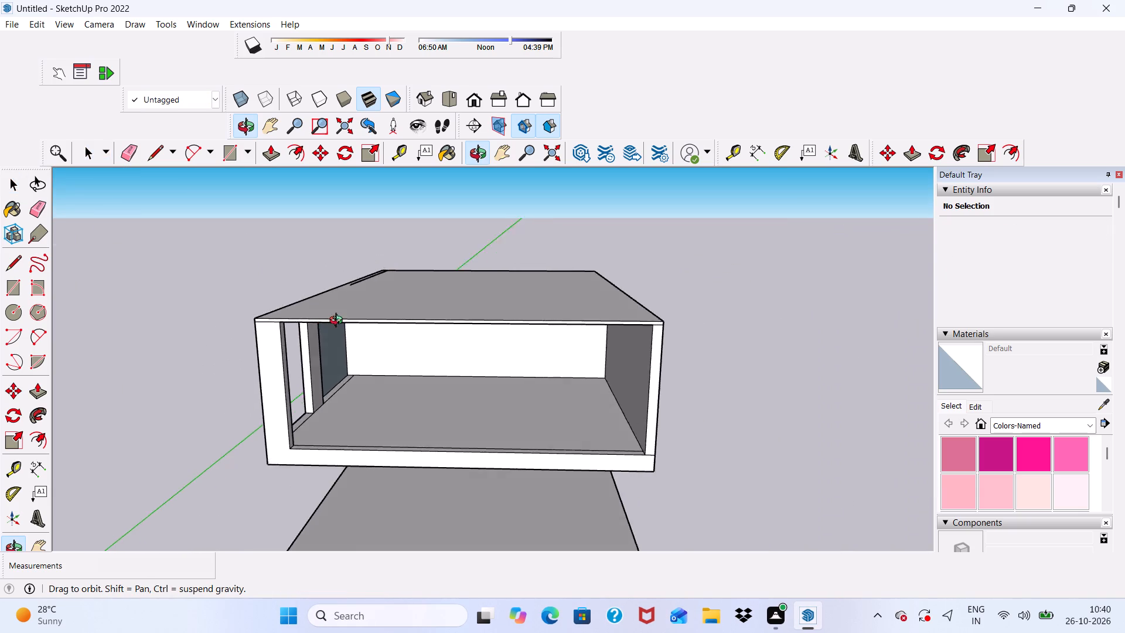
{"action": "middle_click_drag", "start_coordinate": [339, 322], "coordinate": [339, 350]}
{"action": "scroll", "coordinate": [337, 350], "scroll_direction": "up", "scroll_amount": 6}
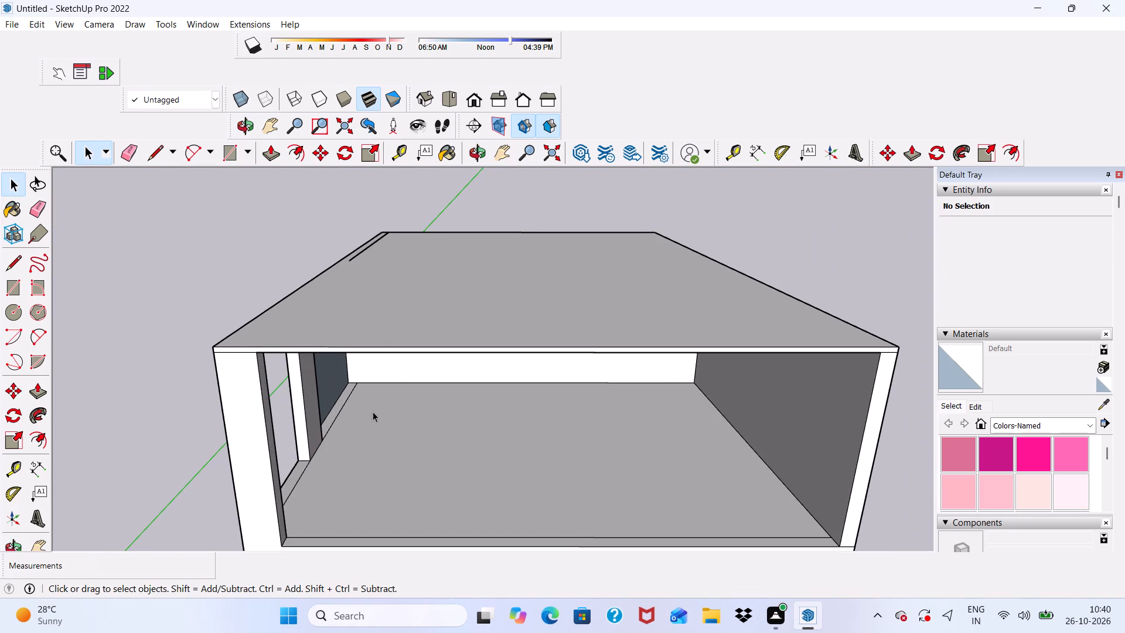
{"action": "middle_click_drag", "start_coordinate": [358, 432], "coordinate": [359, 398]}
{"action": "scroll", "coordinate": [358, 398], "scroll_direction": "down", "scroll_amount": 1}
{"action": "scroll", "coordinate": [333, 339], "scroll_direction": "up", "scroll_amount": 3}
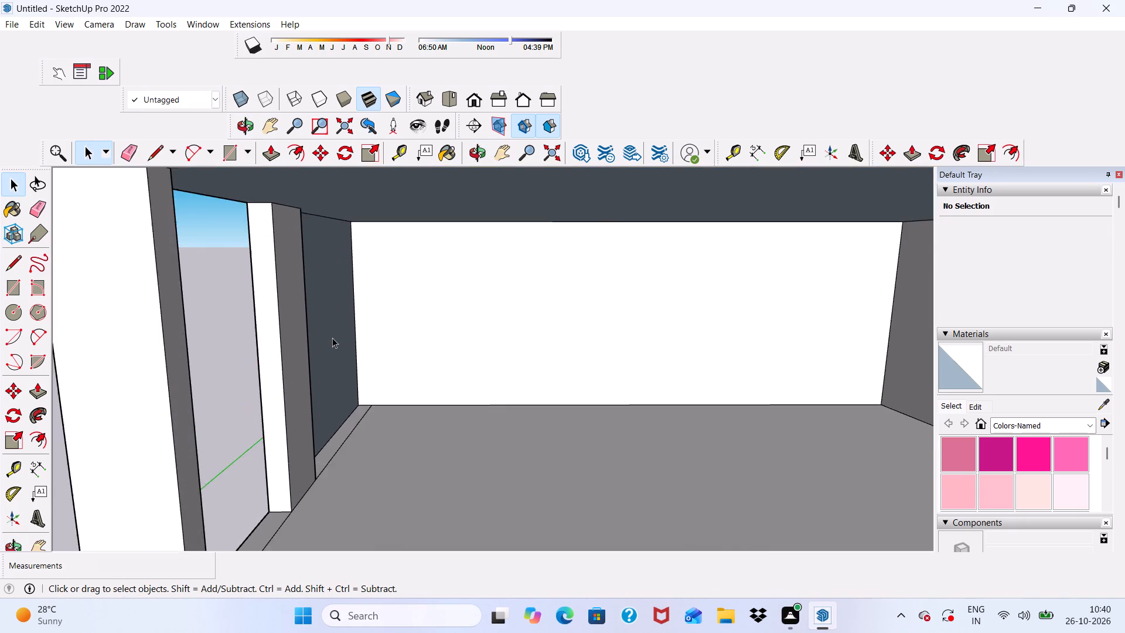
{"action": "scroll", "coordinate": [332, 338], "scroll_direction": "up", "scroll_amount": 7}
{"action": "left_click", "coordinate": [331, 335]}
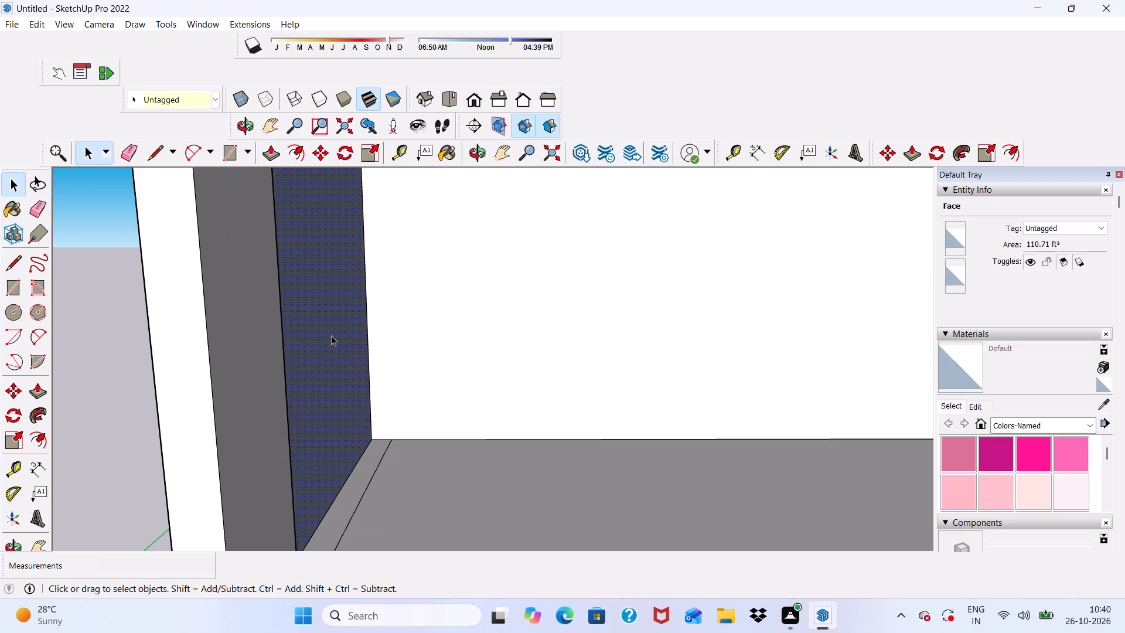
{"action": "key", "text": "Delete"}
{"action": "scroll", "coordinate": [235, 428], "scroll_direction": "down", "scroll_amount": 12}
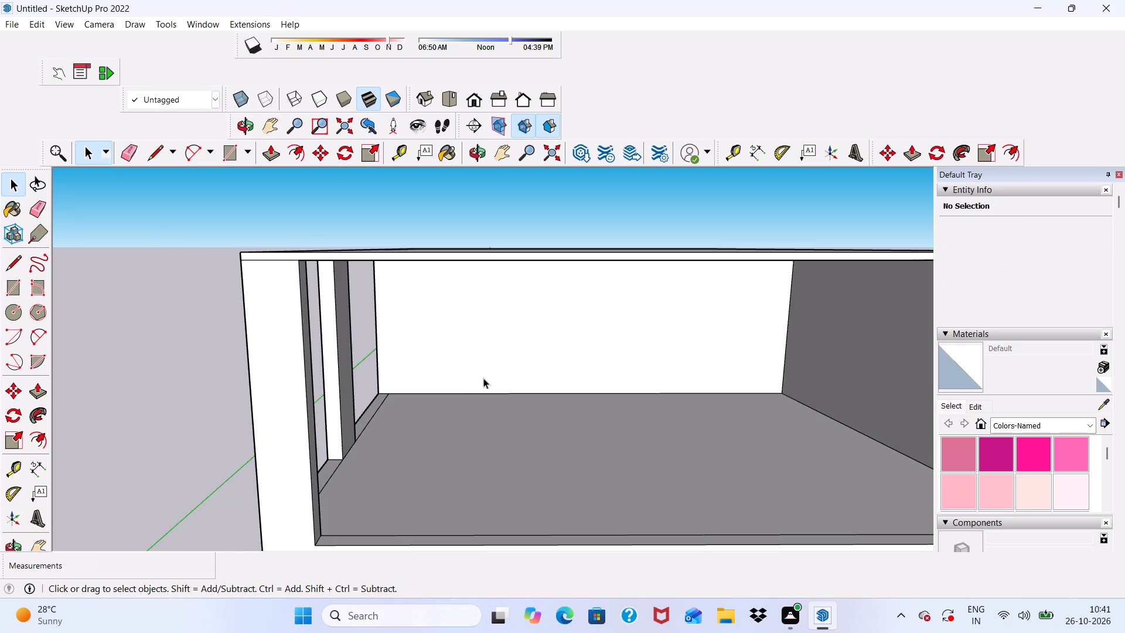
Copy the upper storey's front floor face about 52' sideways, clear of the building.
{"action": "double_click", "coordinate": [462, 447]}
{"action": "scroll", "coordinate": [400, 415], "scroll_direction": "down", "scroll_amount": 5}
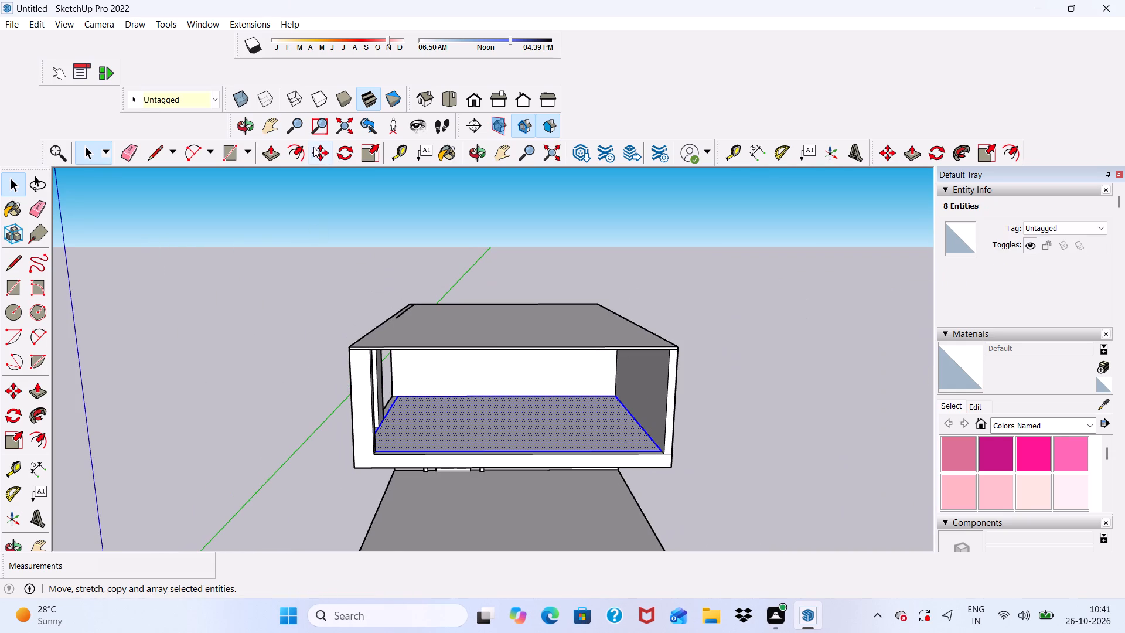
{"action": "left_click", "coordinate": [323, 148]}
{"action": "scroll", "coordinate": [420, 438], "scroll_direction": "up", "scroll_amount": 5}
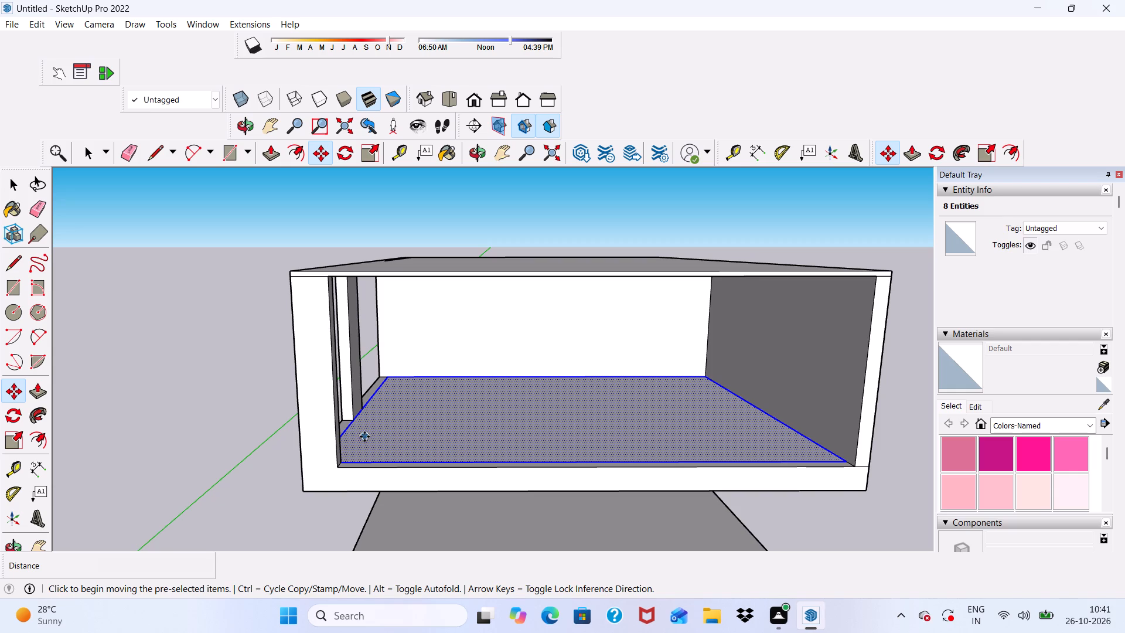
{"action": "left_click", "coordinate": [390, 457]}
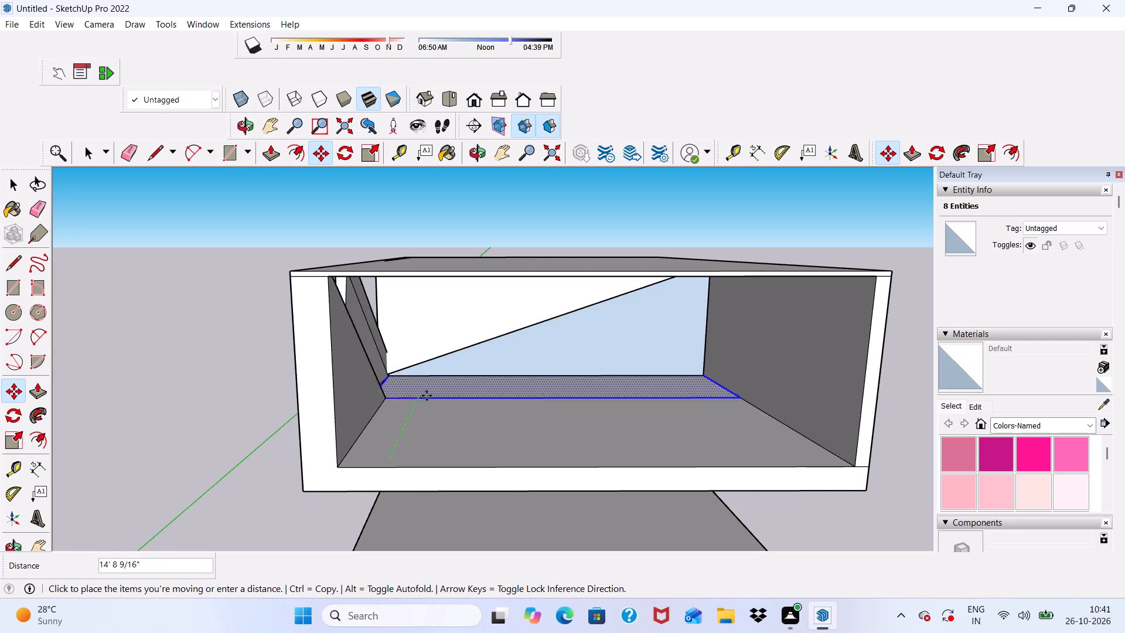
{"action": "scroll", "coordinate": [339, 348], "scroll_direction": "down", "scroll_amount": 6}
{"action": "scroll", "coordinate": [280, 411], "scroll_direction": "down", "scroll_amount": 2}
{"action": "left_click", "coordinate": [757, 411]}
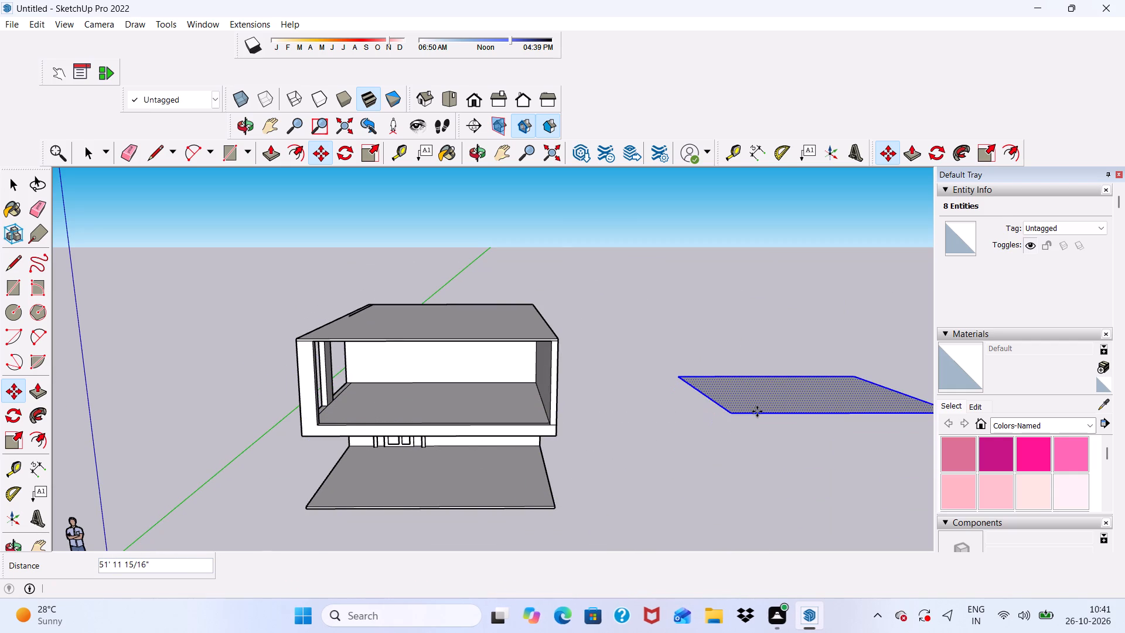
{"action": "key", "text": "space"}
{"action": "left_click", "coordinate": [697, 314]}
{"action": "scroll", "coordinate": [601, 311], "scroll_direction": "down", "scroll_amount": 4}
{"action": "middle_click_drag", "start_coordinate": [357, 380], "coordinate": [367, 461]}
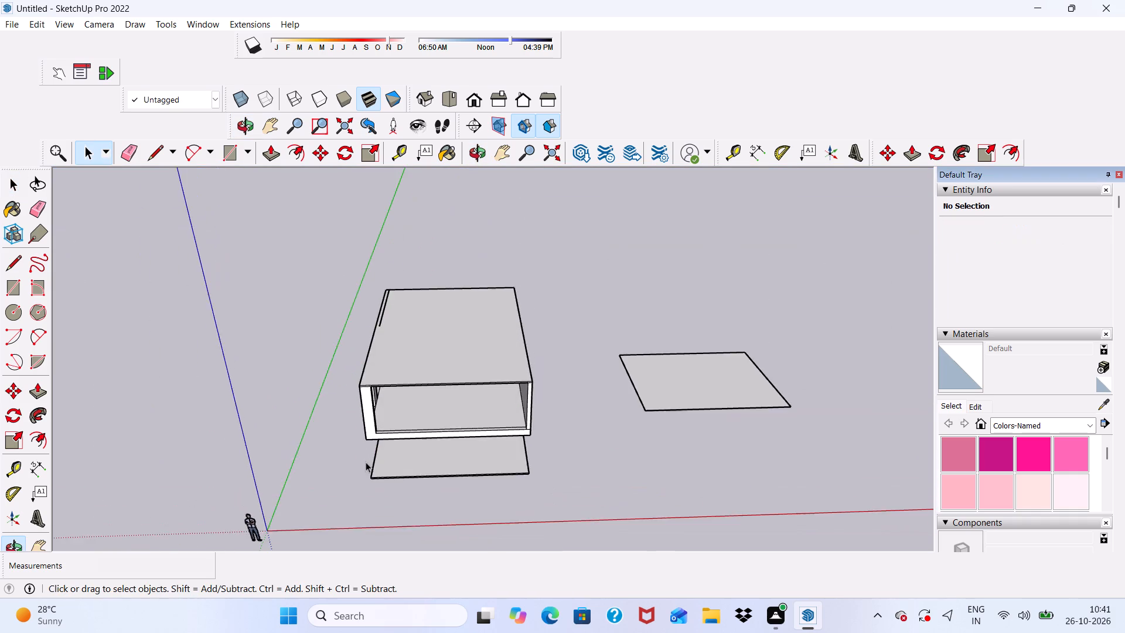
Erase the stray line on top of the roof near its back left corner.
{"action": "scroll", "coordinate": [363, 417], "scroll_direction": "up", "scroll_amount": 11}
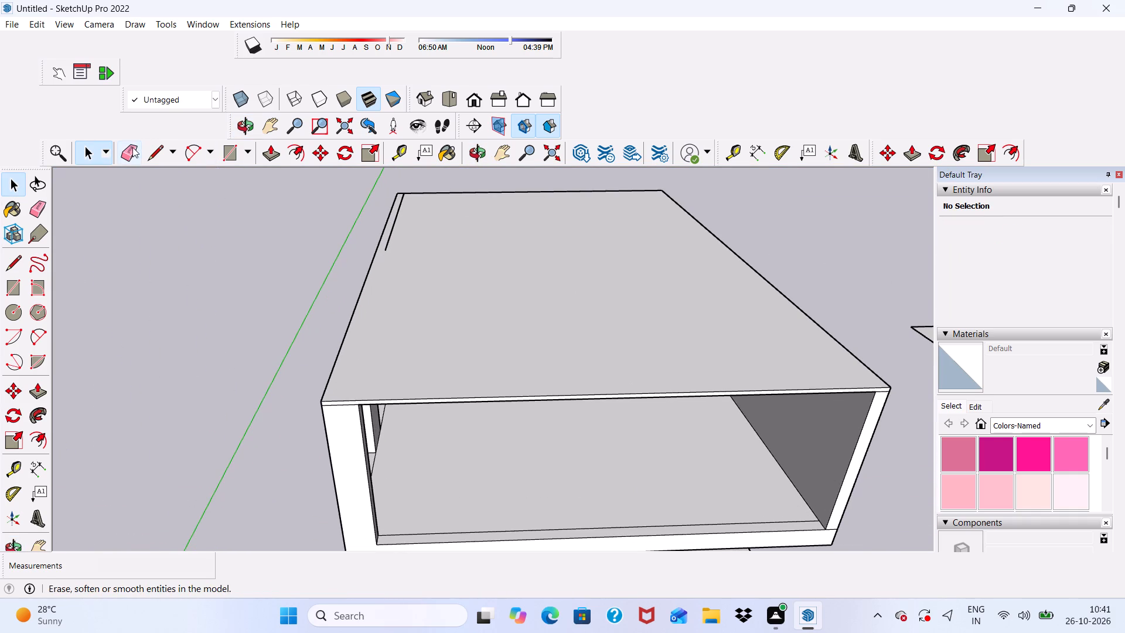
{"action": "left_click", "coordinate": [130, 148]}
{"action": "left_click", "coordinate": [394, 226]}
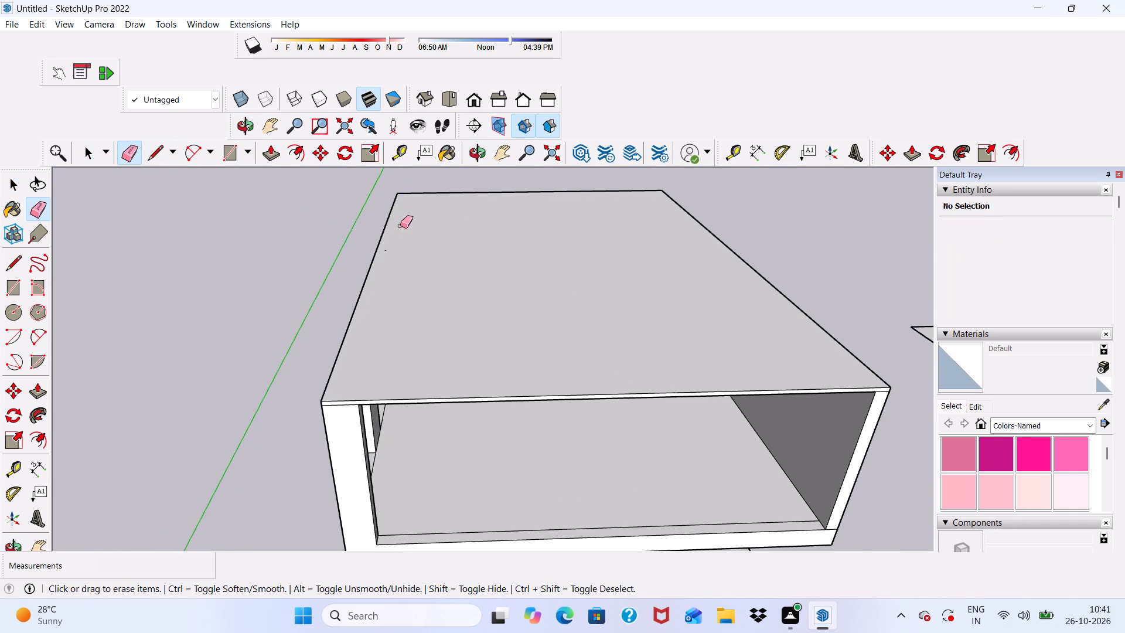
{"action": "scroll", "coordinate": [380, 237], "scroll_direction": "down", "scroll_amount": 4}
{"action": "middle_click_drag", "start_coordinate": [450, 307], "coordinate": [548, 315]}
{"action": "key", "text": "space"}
Undo the line erasure, the floor copy, the left-side opening deletions and the roof slab, back to the open-topped upper storey.
{"action": "scroll", "coordinate": [585, 319], "scroll_direction": "up", "scroll_amount": 4}
{"action": "scroll", "coordinate": [546, 318], "scroll_direction": "down", "scroll_amount": 2}
{"action": "scroll", "coordinate": [480, 370], "scroll_direction": "up", "scroll_amount": 4}
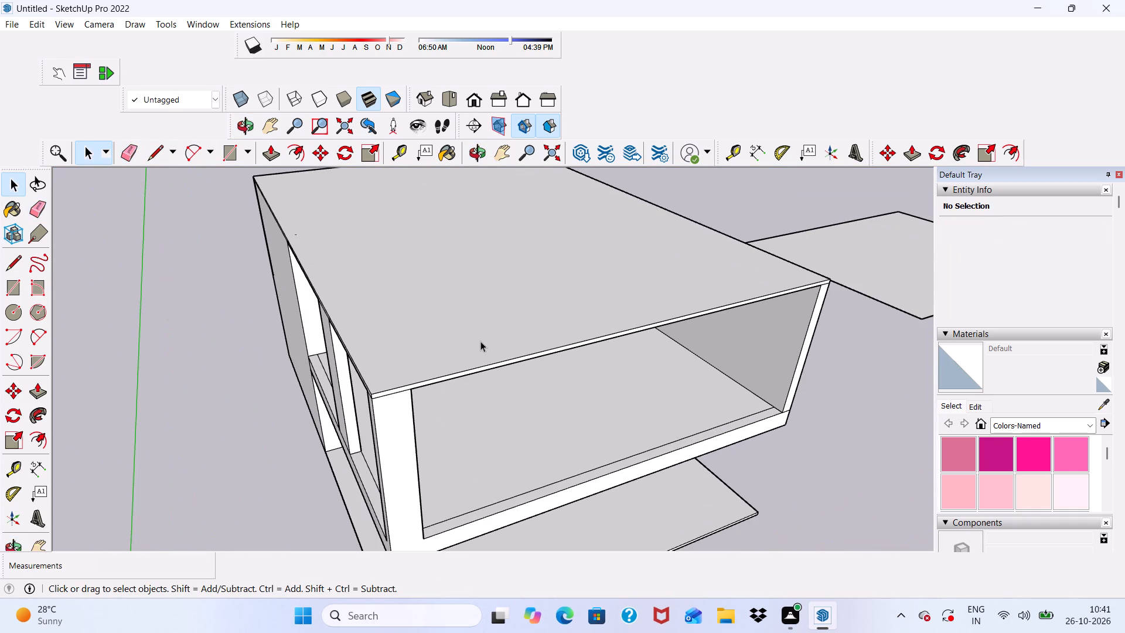
{"action": "key", "text": "ctrl+z"}
{"action": "key", "text": "ctrl+z"}
{"action": "key", "text": "ctrl+z"}
{"action": "key", "text": "ctrl+z"}
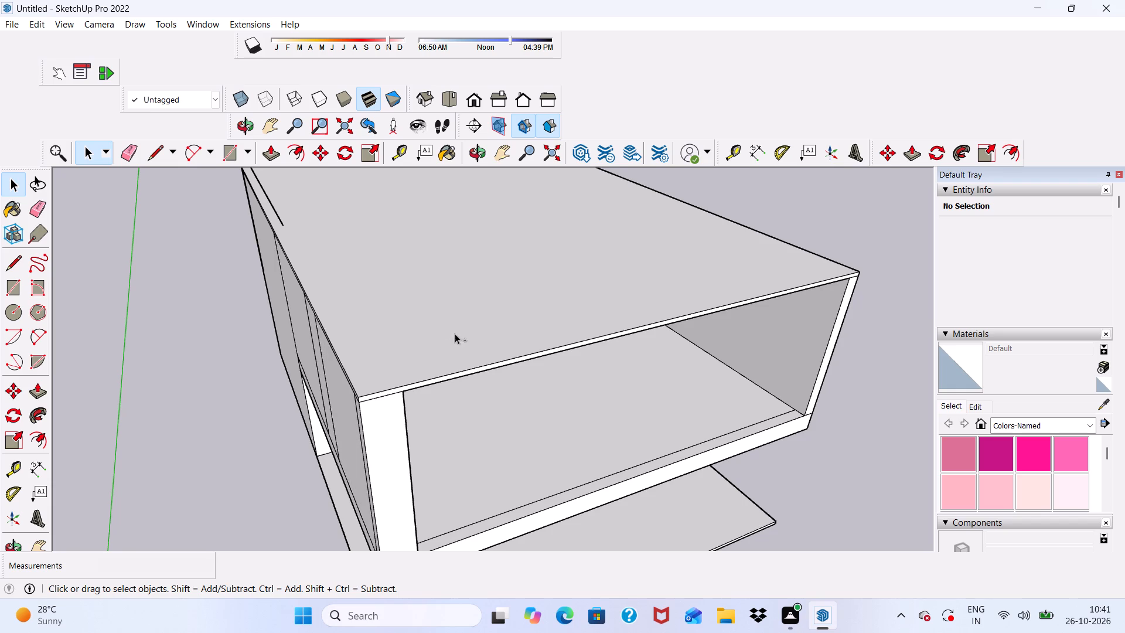
{"action": "key", "text": "ctrl+z"}
{"action": "key", "text": "ctrl+z"}
{"action": "key", "text": "ctrl+z"}
{"action": "key", "text": "ctrl+z"}
{"action": "key", "text": "z"}
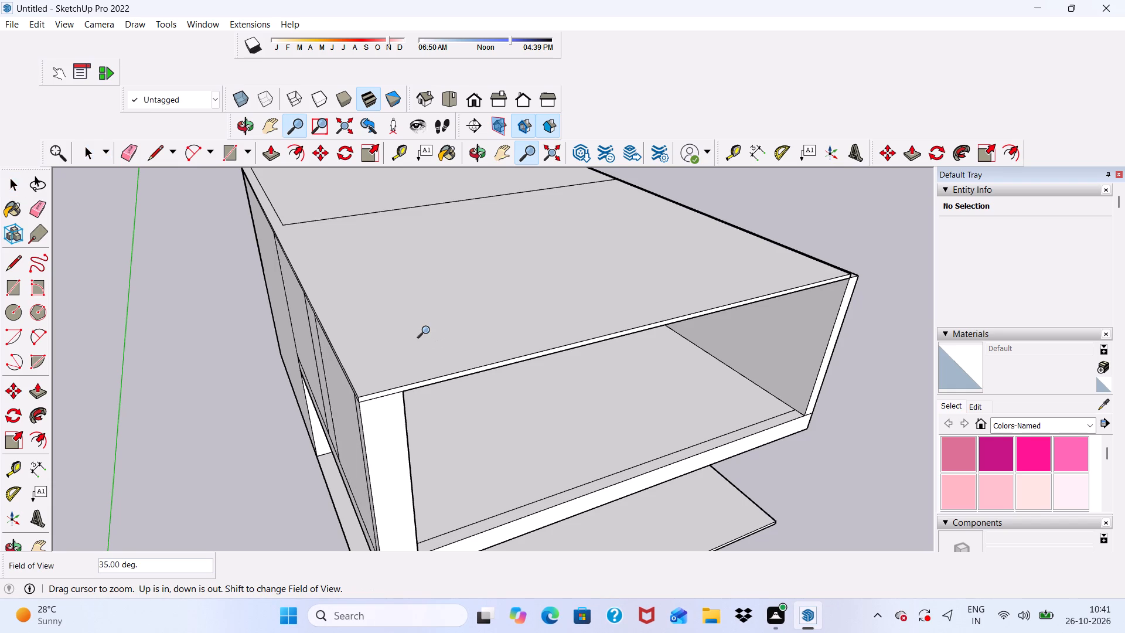
{"action": "key", "text": "ctrl+z"}
{"action": "key", "text": "ctrl+z"}
{"action": "key", "text": "ctrl+z"}
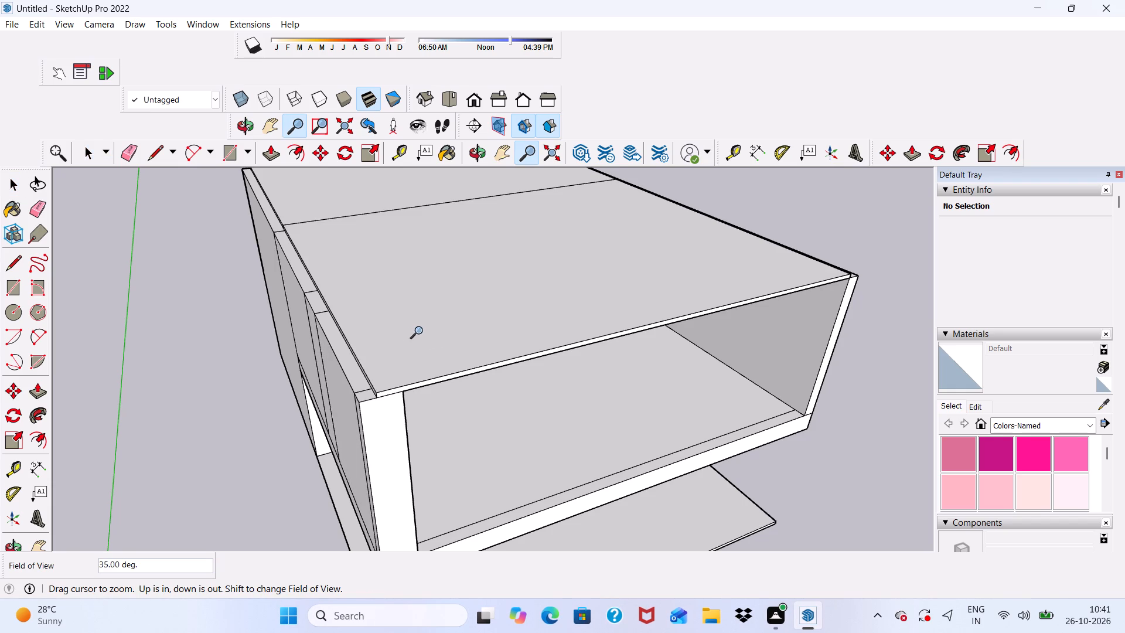
{"action": "key", "text": "ctrl+z"}
{"action": "key", "text": "ctrl+z"}
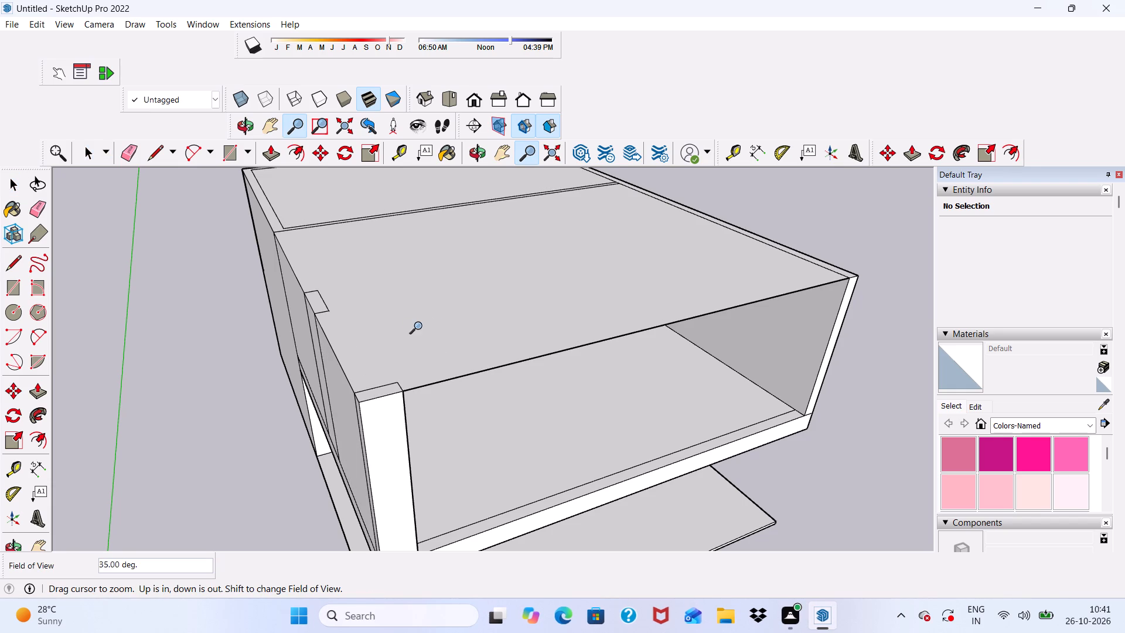
{"action": "key", "text": "ctrl+z"}
{"action": "key", "text": "ctrl+z"}
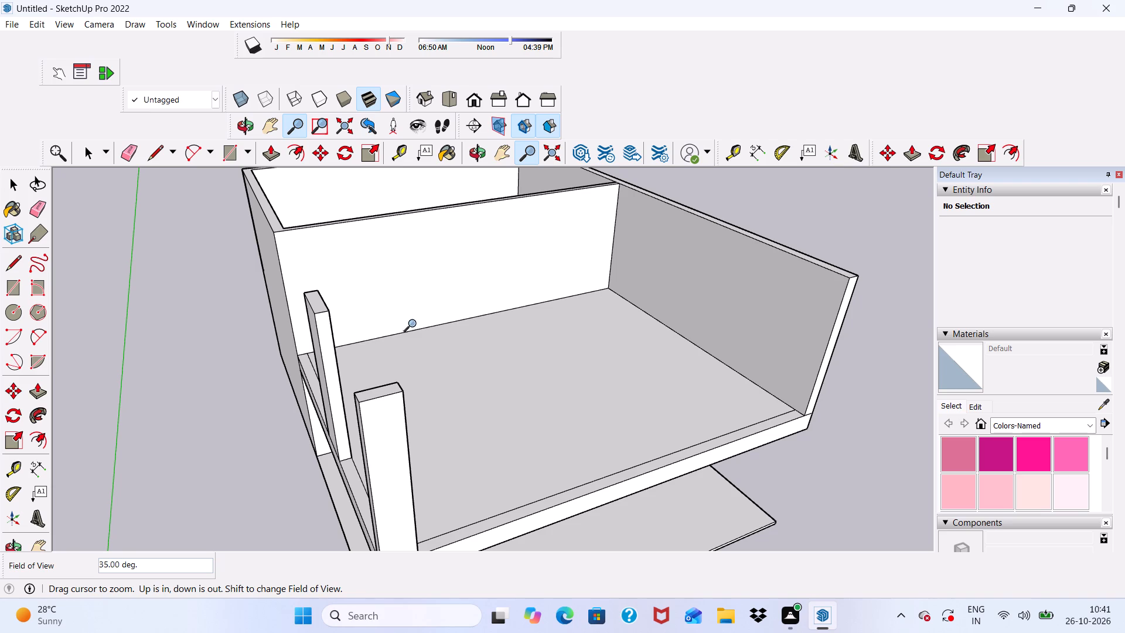
{"action": "key", "text": "ctrl+z"}
Undo the middle pillar on the upper storey's left side together with its base outline.
{"action": "scroll", "coordinate": [379, 338], "scroll_direction": "down", "scroll_amount": 4}
{"action": "key", "text": "space"}
{"action": "scroll", "coordinate": [568, 288], "scroll_direction": "up", "scroll_amount": 4}
{"action": "scroll", "coordinate": [592, 261], "scroll_direction": "down", "scroll_amount": 5}
{"action": "scroll", "coordinate": [626, 319], "scroll_direction": "up", "scroll_amount": 1}
{"action": "middle_click_drag", "start_coordinate": [626, 319], "coordinate": [395, 445]}
{"action": "scroll", "coordinate": [321, 355], "scroll_direction": "down", "scroll_amount": 3}
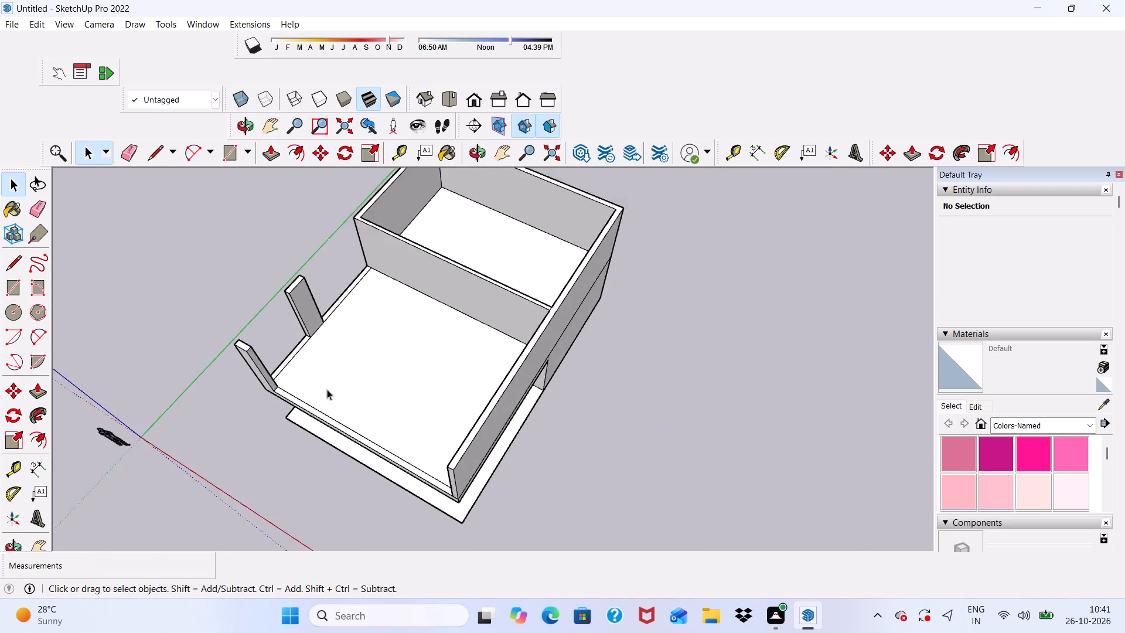
{"action": "scroll", "coordinate": [327, 389], "scroll_direction": "down", "scroll_amount": 3}
{"action": "middle_click_drag", "start_coordinate": [372, 381], "coordinate": [517, 345]}
{"action": "scroll", "coordinate": [301, 449], "scroll_direction": "up", "scroll_amount": 11}
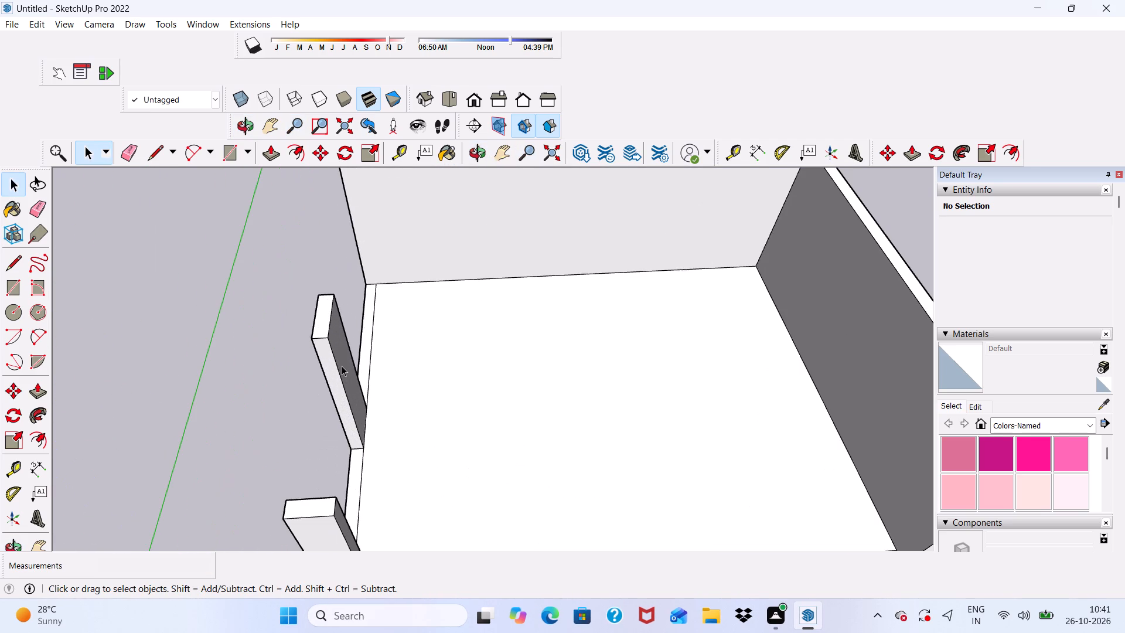
{"action": "key", "text": "ctrl+z"}
{"action": "key", "text": "ctrl+z"}
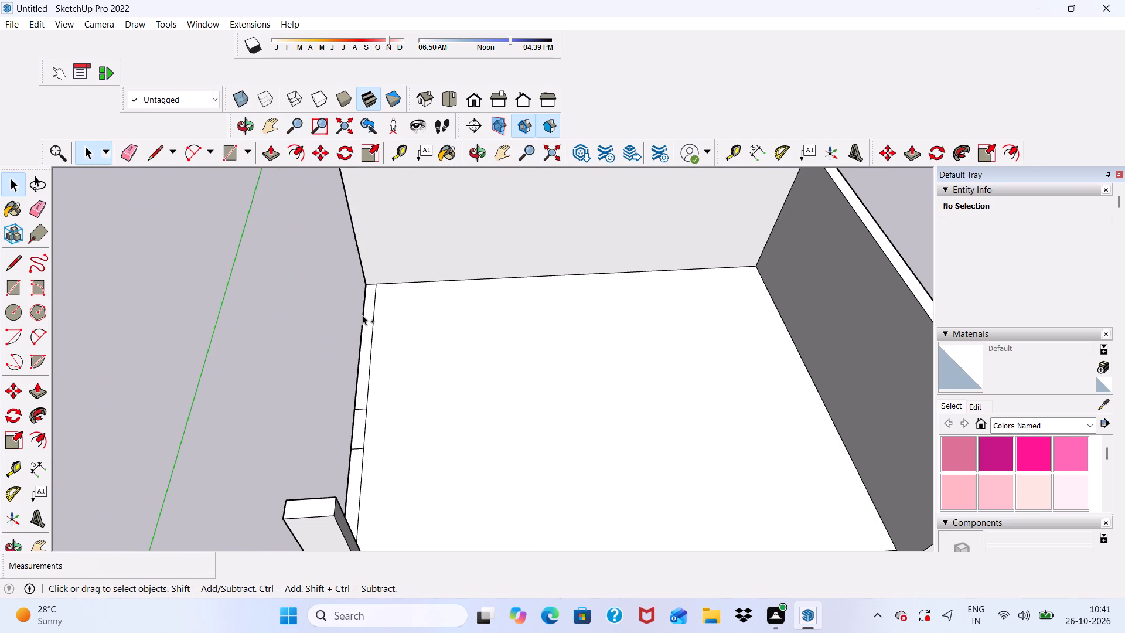
{"action": "key", "text": "ctrl+z"}
{"action": "key", "text": "ctrl+z"}
{"action": "key", "text": "ctrl+z"}
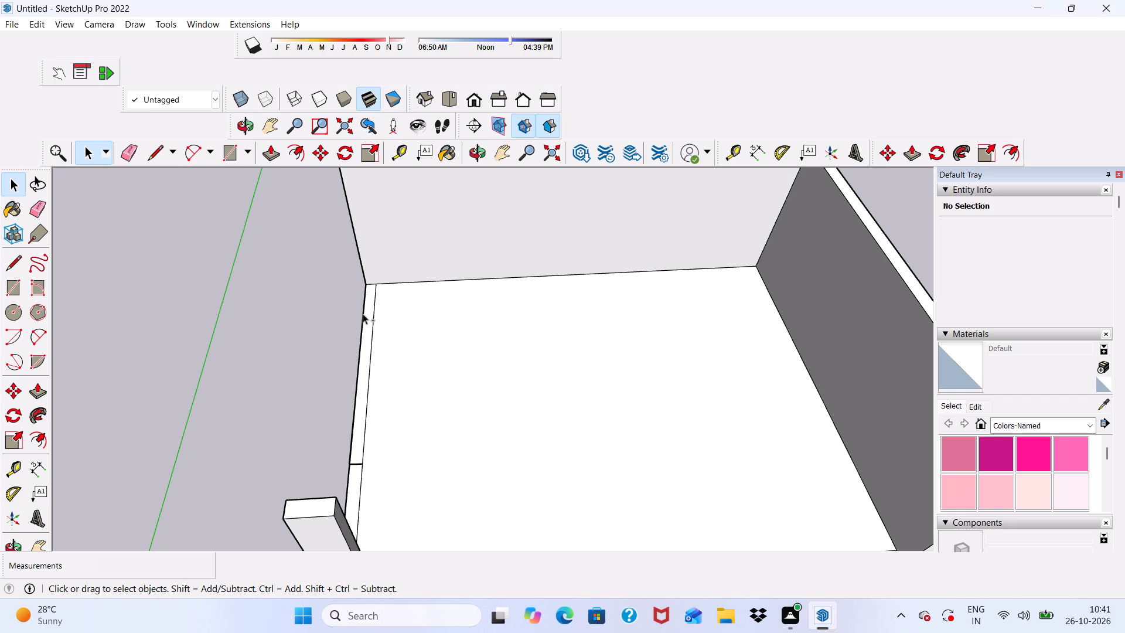
Copy the upper storey's front floor face sideways to an empty spot beyond the right wall.
{"action": "scroll", "coordinate": [375, 294], "scroll_direction": "down", "scroll_amount": 5}
{"action": "scroll", "coordinate": [432, 414], "scroll_direction": "up", "scroll_amount": 4}
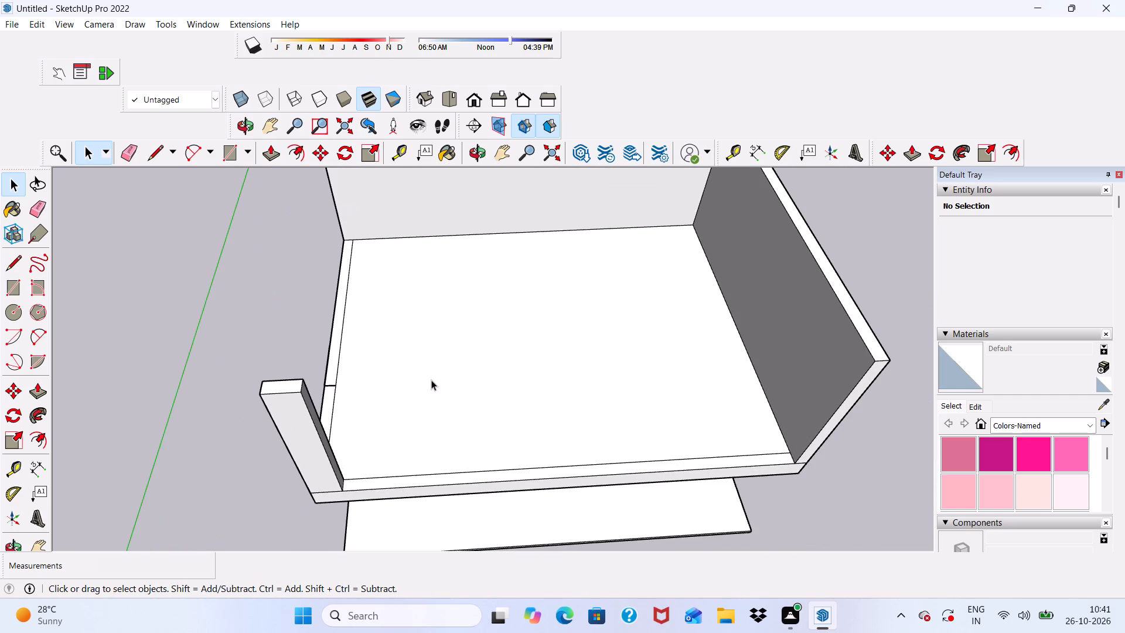
{"action": "double_click", "coordinate": [431, 380]}
{"action": "scroll", "coordinate": [429, 380], "scroll_direction": "down", "scroll_amount": 3}
{"action": "middle_click_drag", "start_coordinate": [424, 382], "coordinate": [385, 493]}
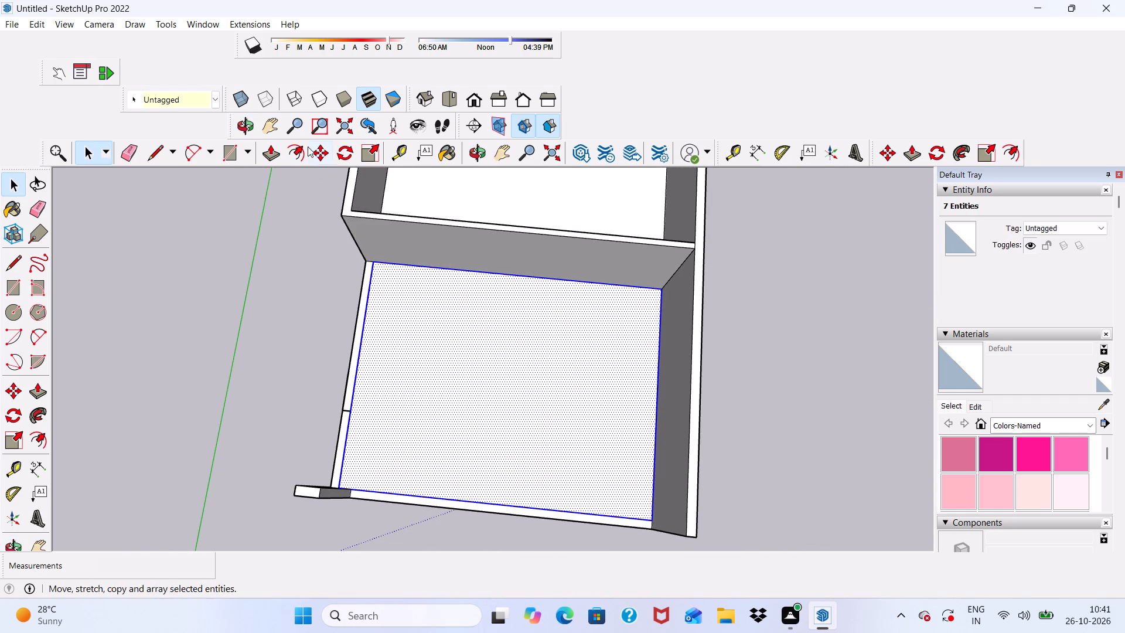
{"action": "left_click", "coordinate": [312, 149]}
{"action": "left_click", "coordinate": [444, 484]}
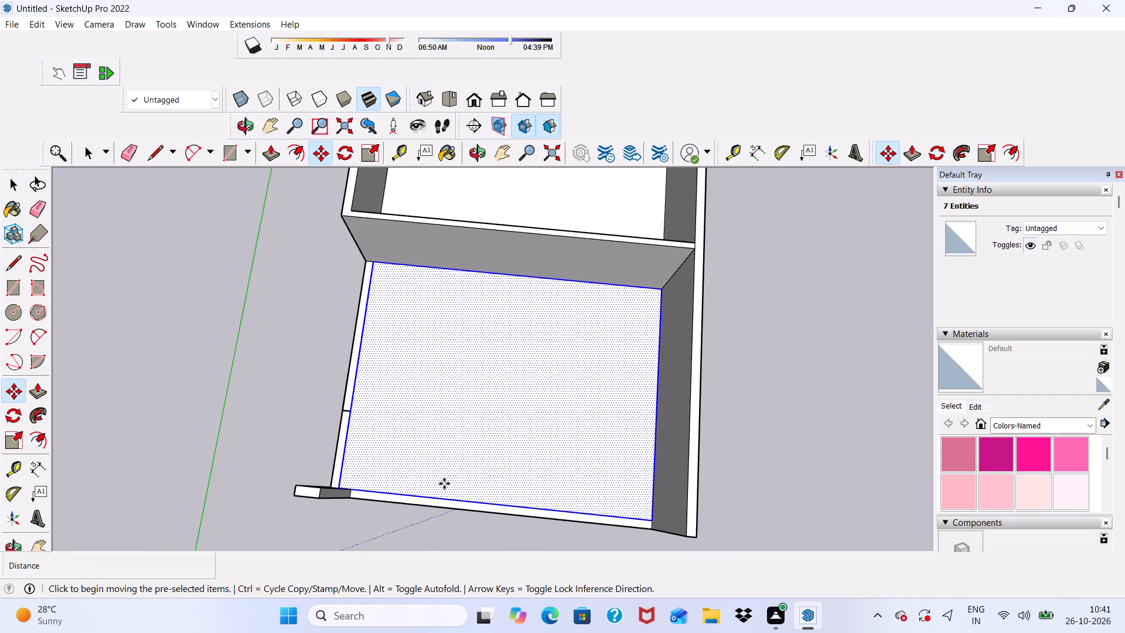
{"action": "scroll", "coordinate": [523, 341], "scroll_direction": "down", "scroll_amount": 4}
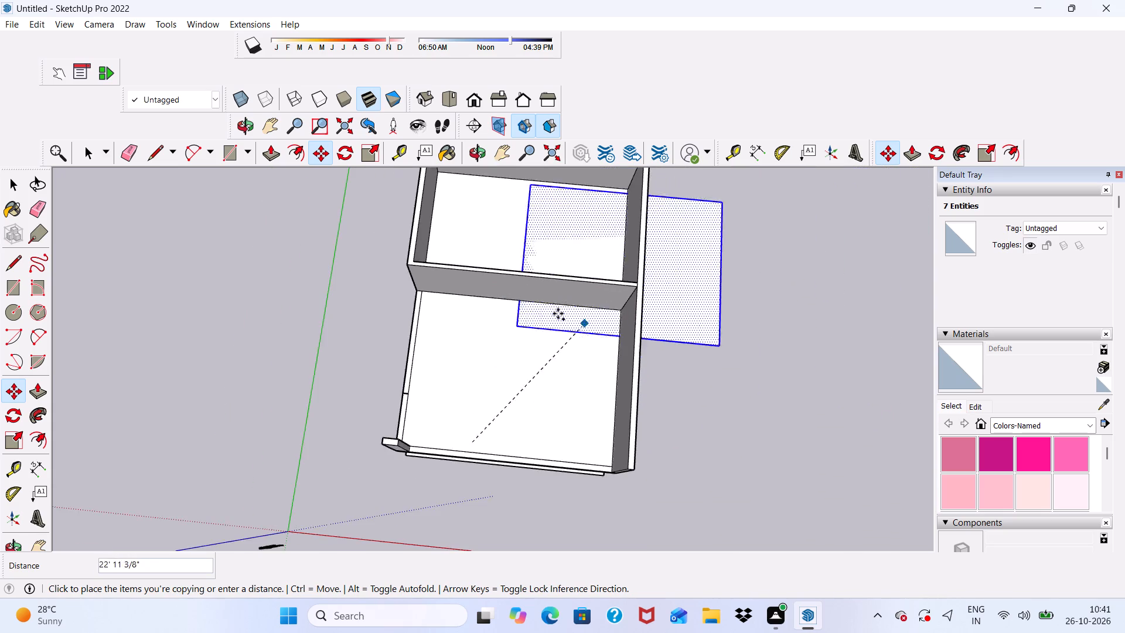
{"action": "scroll", "coordinate": [399, 301], "scroll_direction": "down", "scroll_amount": 4}
{"action": "left_click", "coordinate": [756, 338]}
{"action": "scroll", "coordinate": [611, 399], "scroll_direction": "up", "scroll_amount": 6}
{"action": "key", "text": "space"}
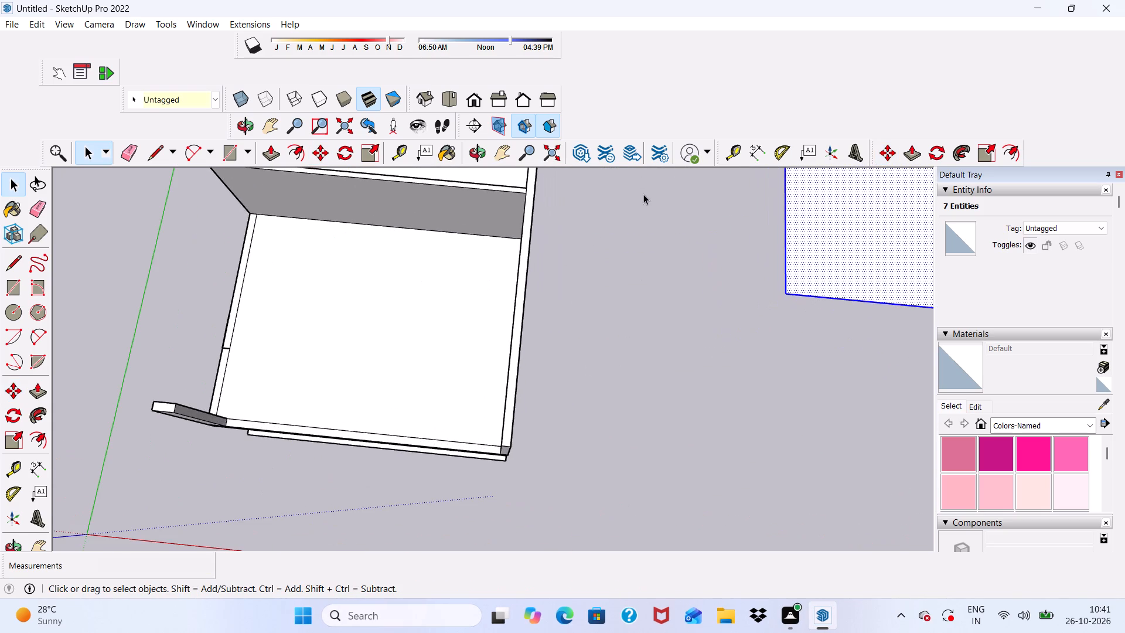
{"action": "left_click", "coordinate": [647, 221]}
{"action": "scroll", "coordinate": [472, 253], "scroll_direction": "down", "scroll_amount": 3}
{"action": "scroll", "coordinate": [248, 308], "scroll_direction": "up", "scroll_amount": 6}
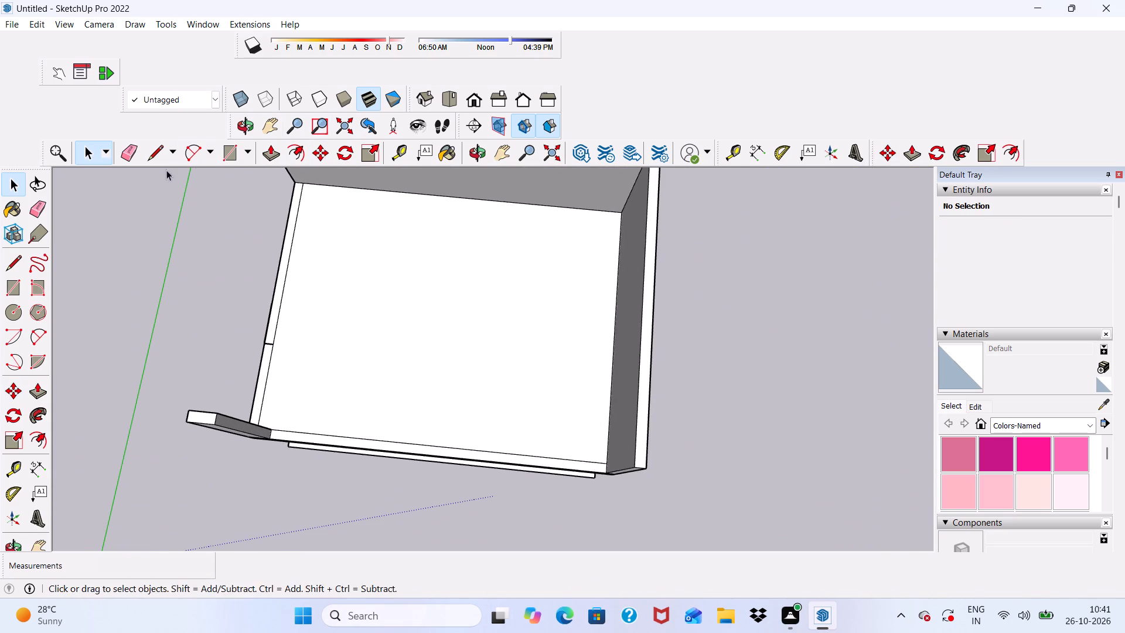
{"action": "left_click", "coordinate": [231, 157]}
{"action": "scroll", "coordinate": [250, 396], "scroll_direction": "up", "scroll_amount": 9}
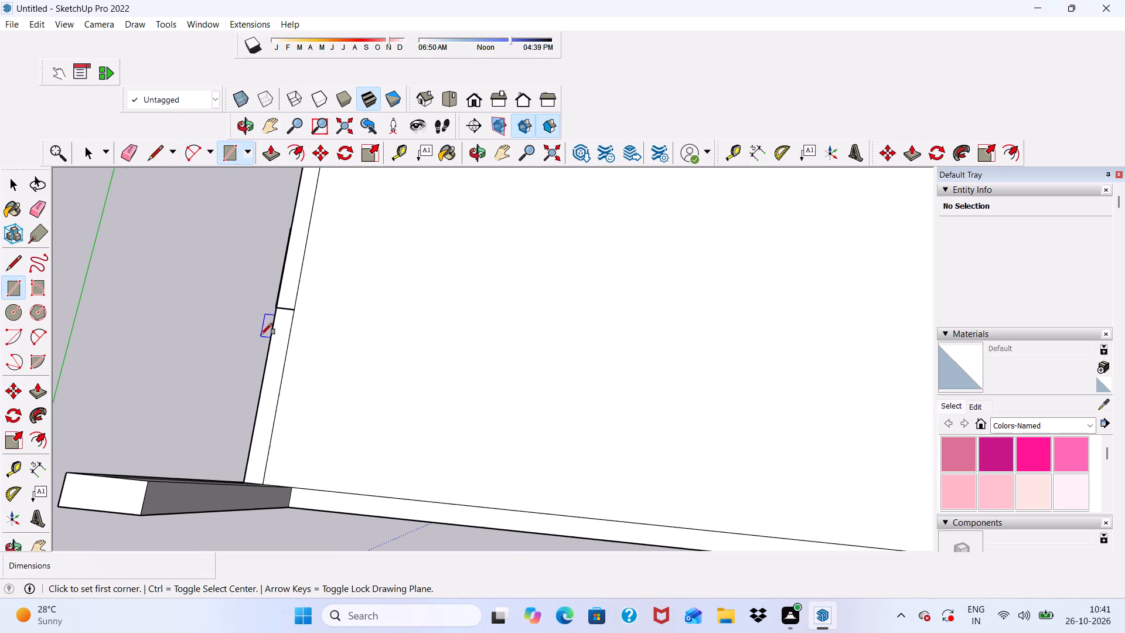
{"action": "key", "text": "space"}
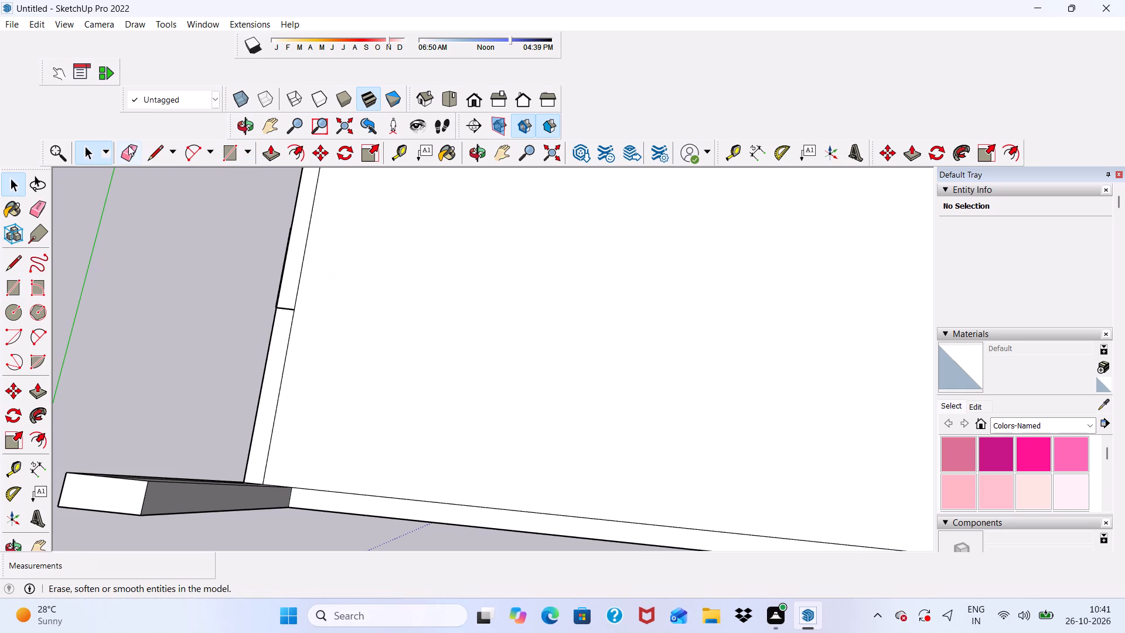
Erase the leftover short cross line and the leftover lengthwise line on the upper floor's left edge strip.
{"action": "left_click", "coordinate": [127, 145]}
{"action": "scroll", "coordinate": [313, 344], "scroll_direction": "up", "scroll_amount": 10}
{"action": "left_click_drag", "start_coordinate": [246, 276], "coordinate": [254, 299]}
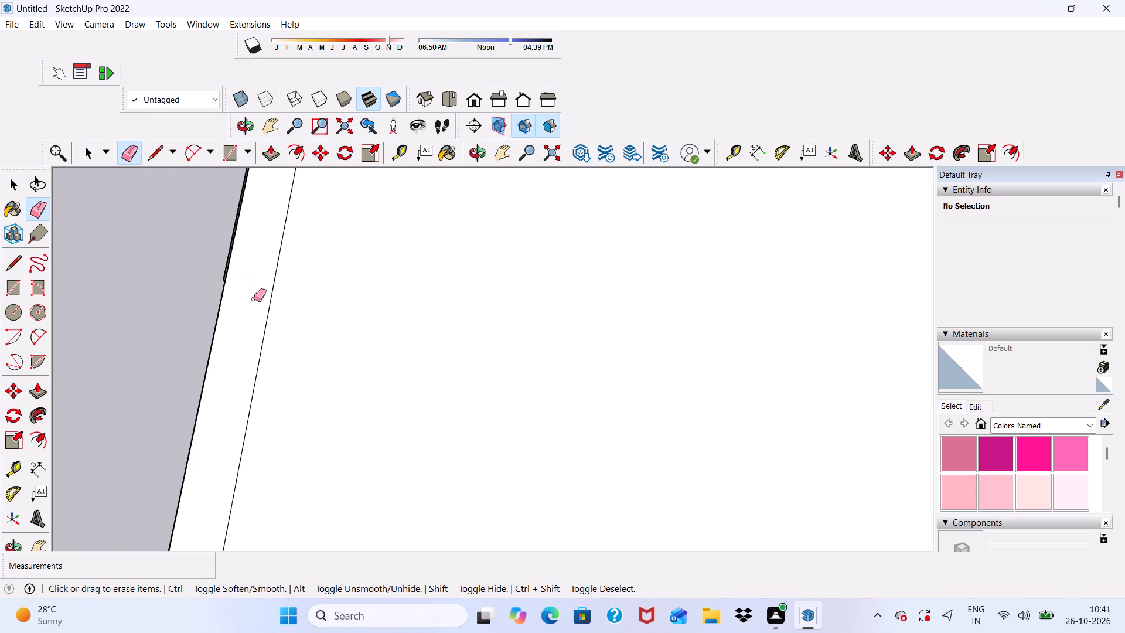
{"action": "scroll", "coordinate": [238, 287], "scroll_direction": "up", "scroll_amount": 3}
{"action": "scroll", "coordinate": [235, 286], "scroll_direction": "down", "scroll_amount": 1}
{"action": "middle_click_drag", "start_coordinate": [235, 289], "coordinate": [268, 224]}
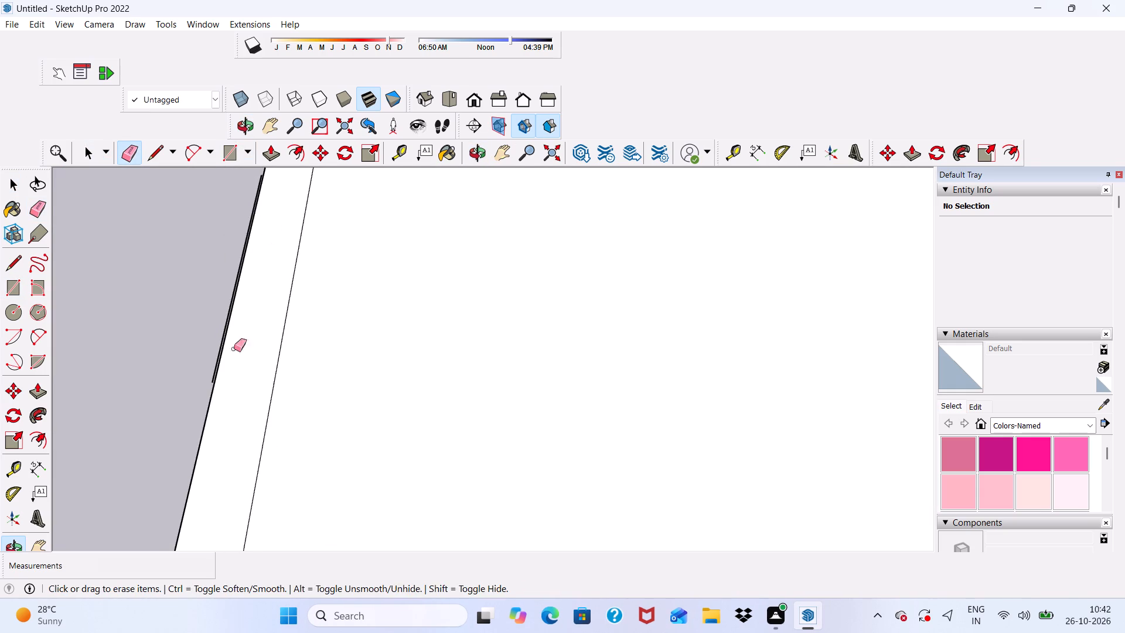
{"action": "scroll", "coordinate": [210, 394], "scroll_direction": "up", "scroll_amount": 2}
{"action": "scroll", "coordinate": [206, 401], "scroll_direction": "down", "scroll_amount": 1}
{"action": "middle_click_drag", "start_coordinate": [206, 413], "coordinate": [480, 216]}
{"action": "scroll", "coordinate": [480, 216], "scroll_direction": "down", "scroll_amount": 5}
{"action": "scroll", "coordinate": [202, 465], "scroll_direction": "up", "scroll_amount": 7}
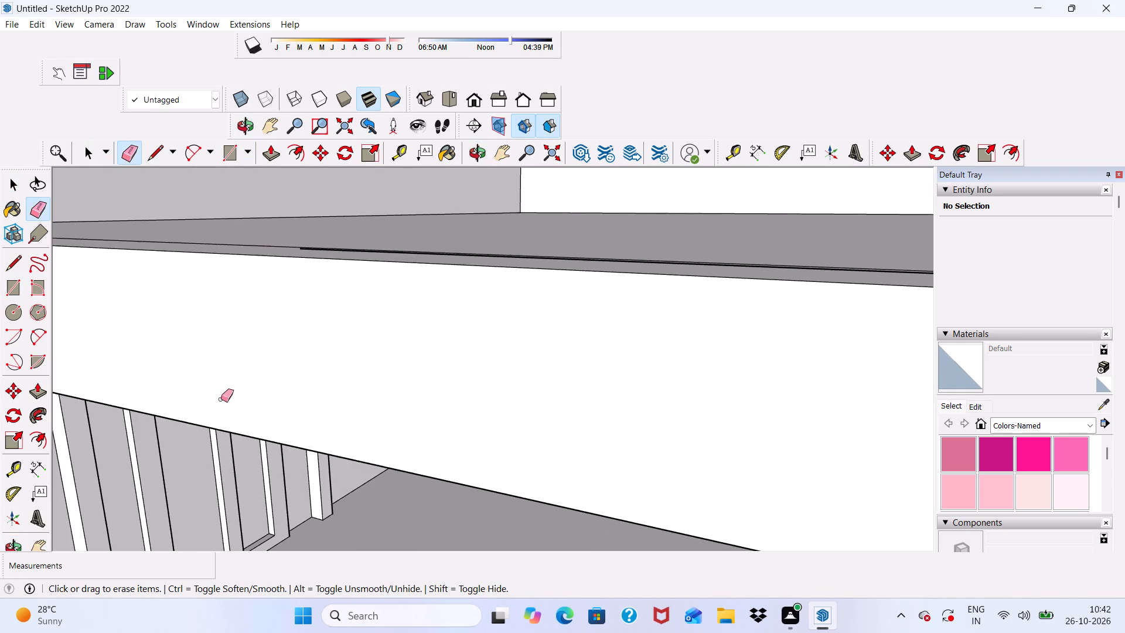
{"action": "scroll", "coordinate": [329, 226], "scroll_direction": "up", "scroll_amount": 5}
{"action": "scroll", "coordinate": [298, 265], "scroll_direction": "down", "scroll_amount": 7}
{"action": "scroll", "coordinate": [246, 381], "scroll_direction": "up", "scroll_amount": 6}
{"action": "scroll", "coordinate": [242, 392], "scroll_direction": "down", "scroll_amount": 1}
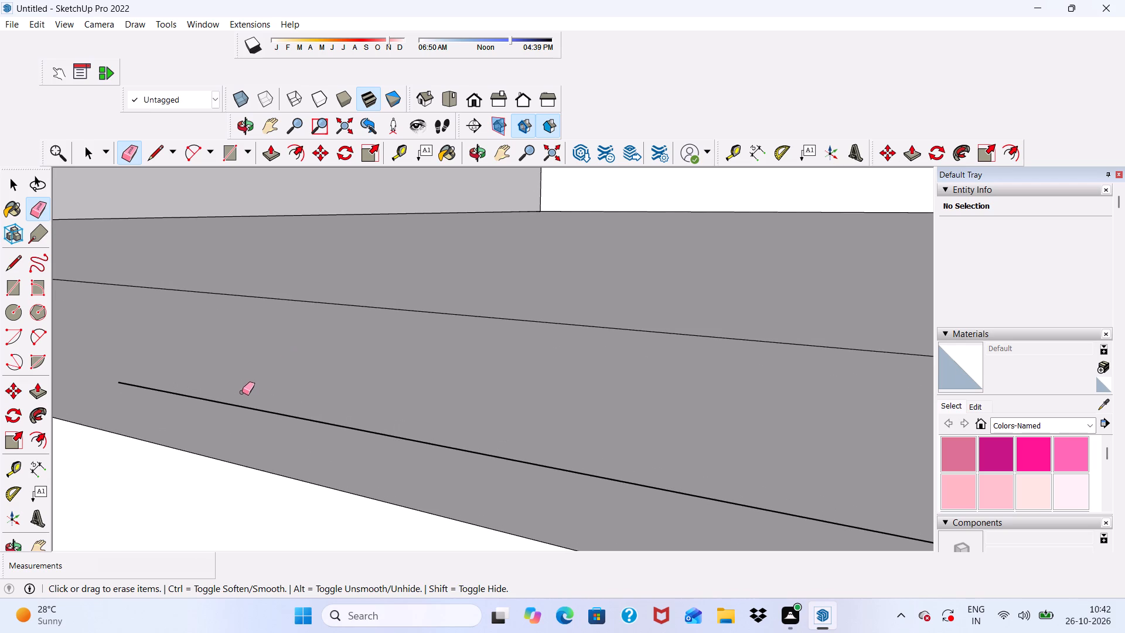
{"action": "left_click_drag", "start_coordinate": [242, 392], "coordinate": [251, 412]}
{"action": "scroll", "coordinate": [178, 345], "scroll_direction": "down", "scroll_amount": 6}
{"action": "key", "text": "space"}
{"action": "scroll", "coordinate": [346, 311], "scroll_direction": "down", "scroll_amount": 6}
{"action": "scroll", "coordinate": [325, 108], "scroll_direction": "up", "scroll_amount": 1}
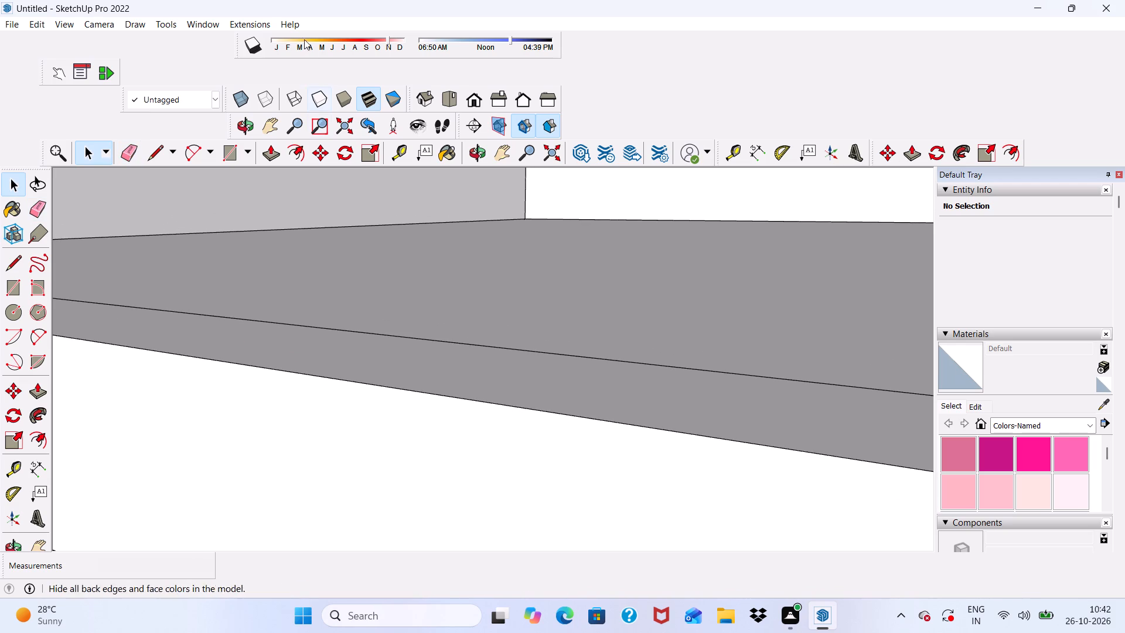
Draw a rectangle about 2' 7" by 9" across the upper floor's left edge strip, between the front pillar and the room wall.
{"action": "left_click", "coordinate": [224, 156]}
{"action": "scroll", "coordinate": [180, 205], "scroll_direction": "down", "scroll_amount": 5}
{"action": "middle_click_drag", "start_coordinate": [301, 325], "coordinate": [293, 380]}
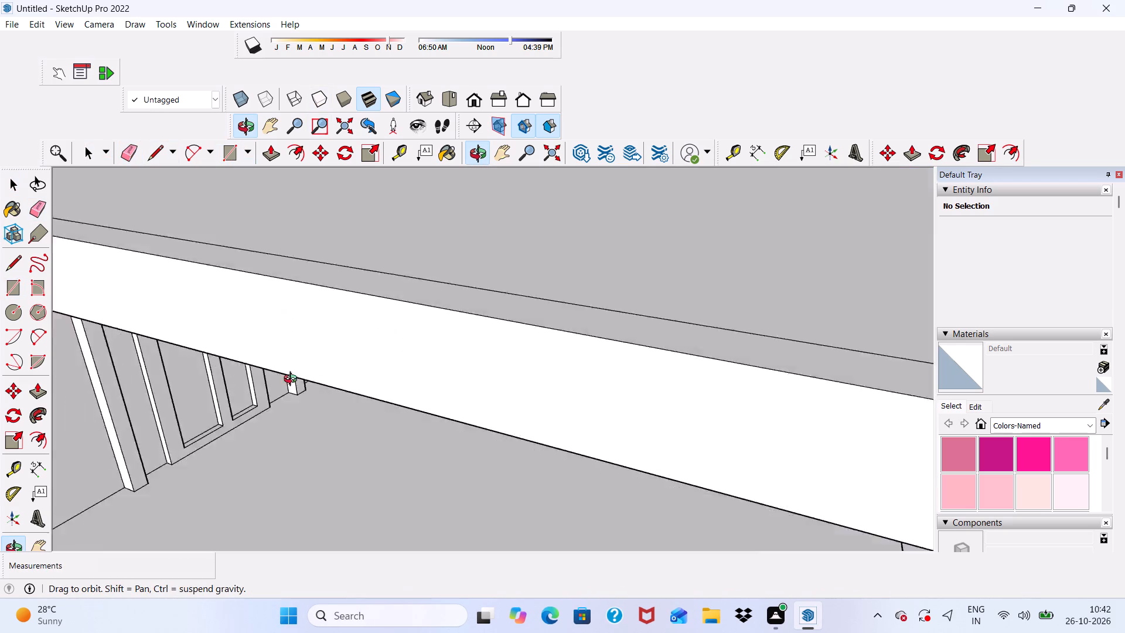
{"action": "middle_click_drag", "start_coordinate": [293, 380], "coordinate": [9, 429]}
{"action": "scroll", "coordinate": [37, 376], "scroll_direction": "up", "scroll_amount": 1}
{"action": "scroll", "coordinate": [363, 369], "scroll_direction": "down", "scroll_amount": 15}
{"action": "middle_click_drag", "start_coordinate": [333, 313], "coordinate": [333, 315]}
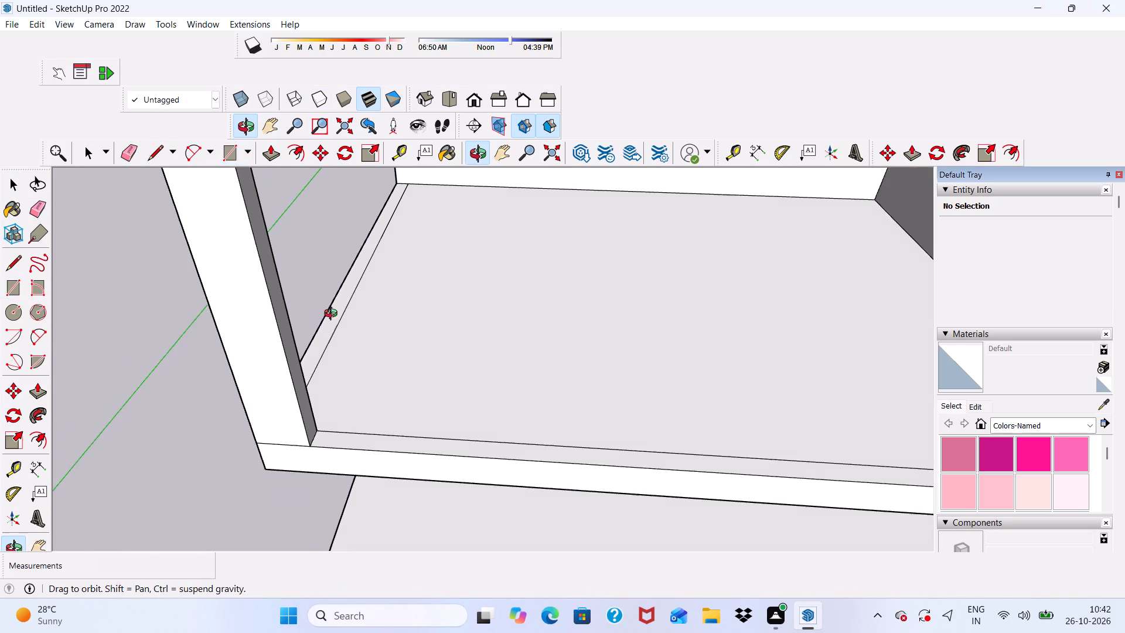
{"action": "middle_click_drag", "start_coordinate": [333, 315], "coordinate": [303, 360]}
{"action": "scroll", "coordinate": [301, 360], "scroll_direction": "down", "scroll_amount": 1}
{"action": "scroll", "coordinate": [302, 342], "scroll_direction": "up", "scroll_amount": 9}
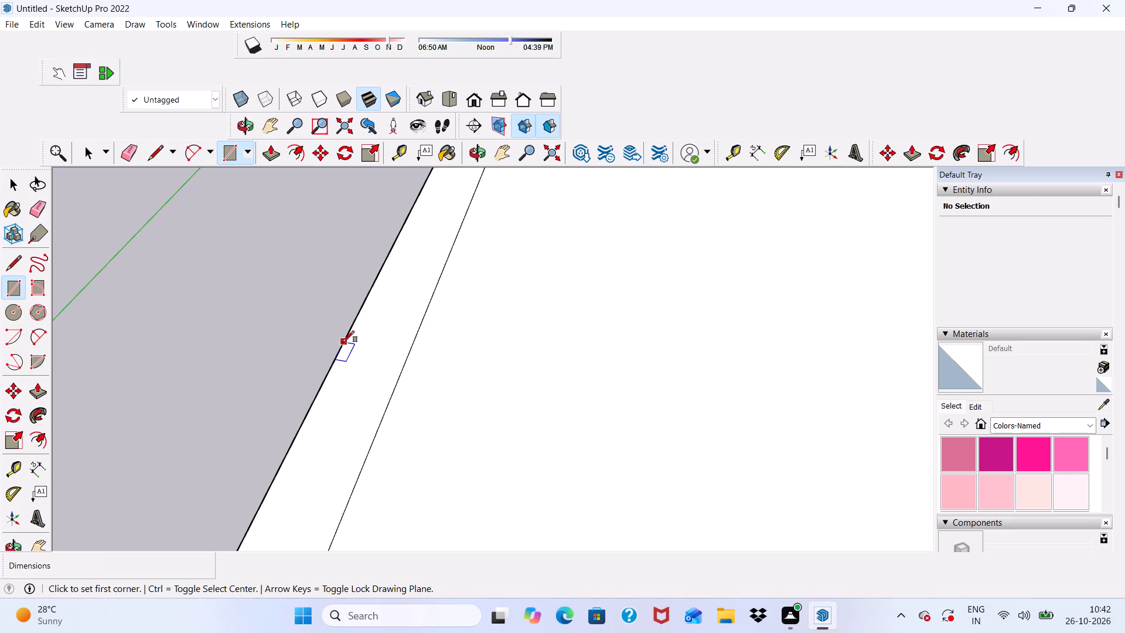
{"action": "left_click", "coordinate": [342, 342]}
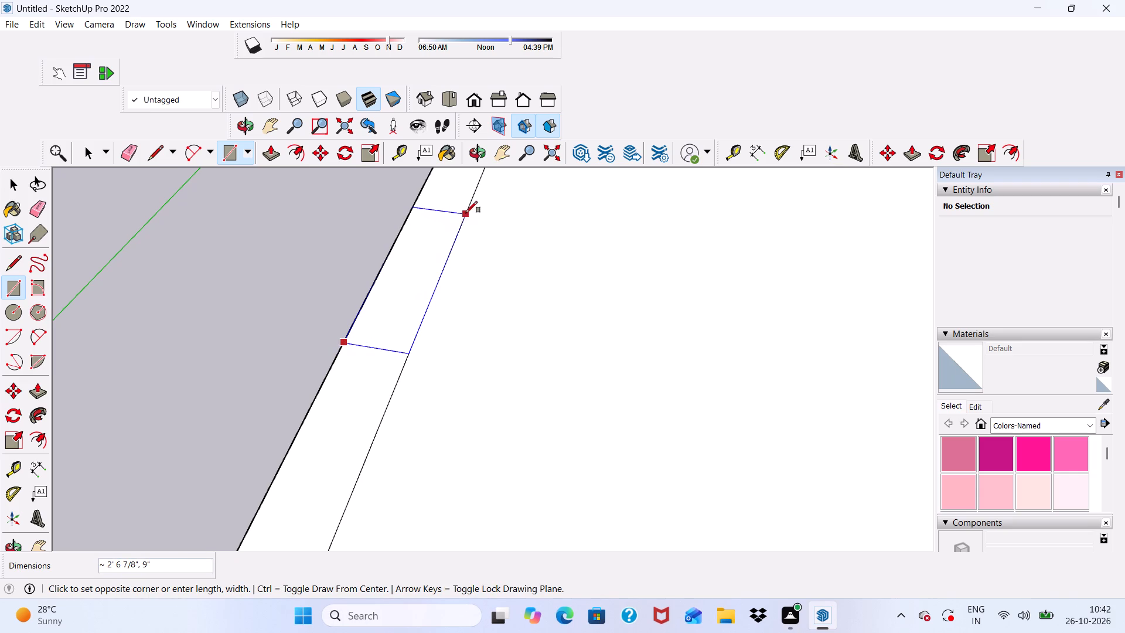
{"action": "left_click", "coordinate": [466, 212]}
Push/Pull the new rectangle up 10' into a middle pillar level with the top of the front pillar.
{"action": "left_click", "coordinate": [271, 144]}
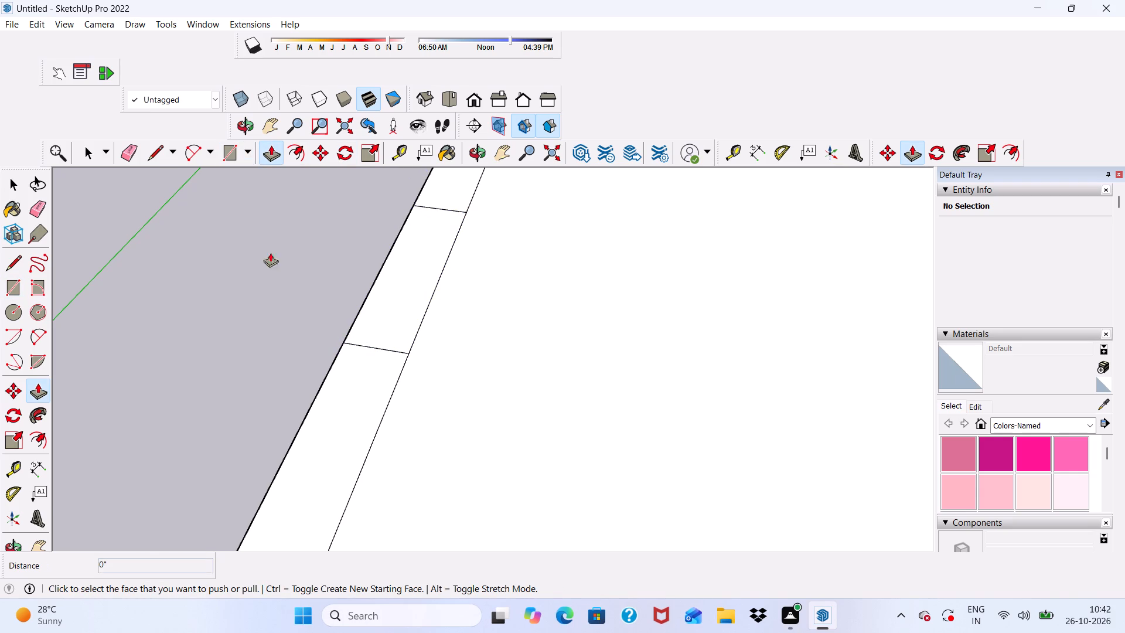
{"action": "scroll", "coordinate": [270, 253], "scroll_direction": "down", "scroll_amount": 17}
{"action": "scroll", "coordinate": [341, 368], "scroll_direction": "up", "scroll_amount": 12}
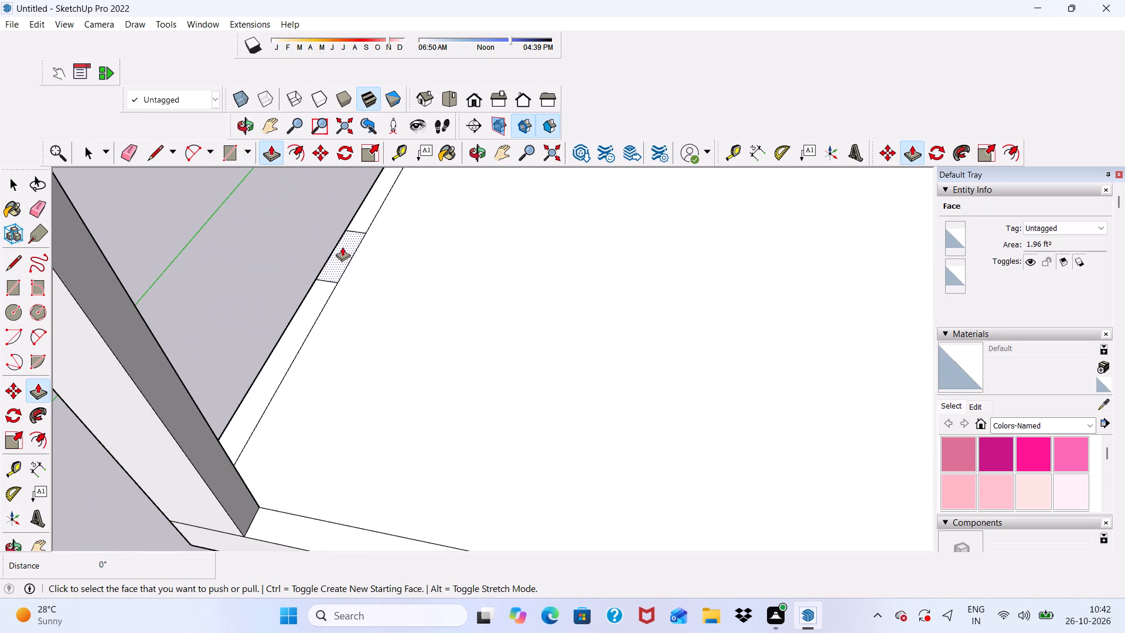
{"action": "left_click", "coordinate": [342, 247]}
{"action": "scroll", "coordinate": [251, 183], "scroll_direction": "down", "scroll_amount": 5}
{"action": "scroll", "coordinate": [313, 170], "scroll_direction": "down", "scroll_amount": 5}
{"action": "scroll", "coordinate": [248, 262], "scroll_direction": "up", "scroll_amount": 1}
{"action": "scroll", "coordinate": [192, 175], "scroll_direction": "up", "scroll_amount": 3}
{"action": "scroll", "coordinate": [192, 171], "scroll_direction": "down", "scroll_amount": 3}
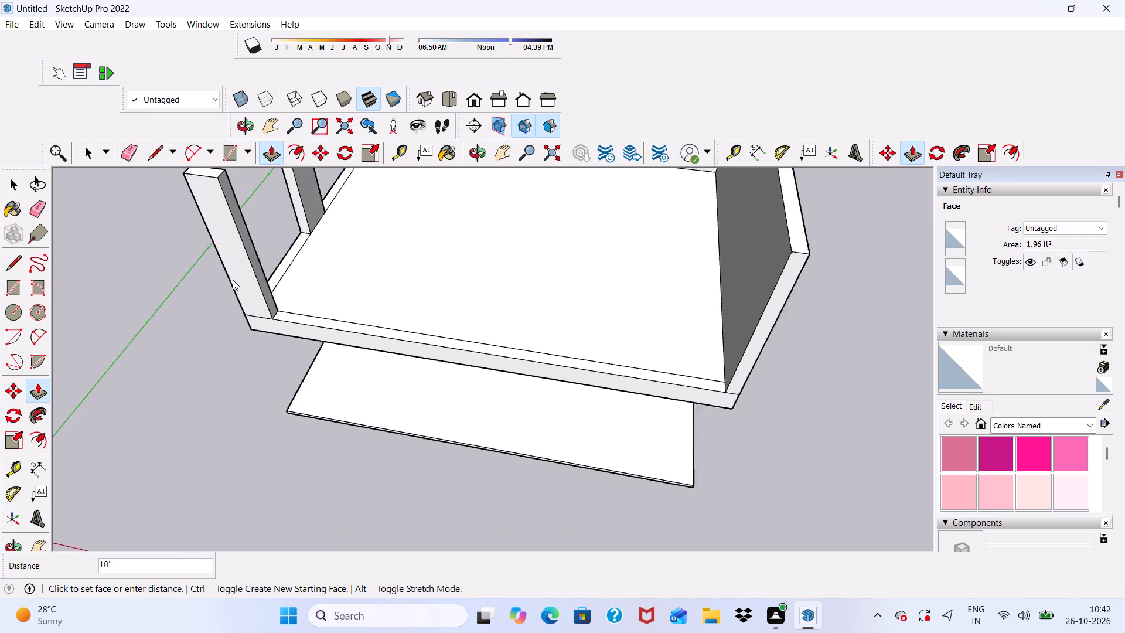
{"action": "scroll", "coordinate": [233, 280], "scroll_direction": "down", "scroll_amount": 9}
{"action": "scroll", "coordinate": [266, 227], "scroll_direction": "up", "scroll_amount": 10}
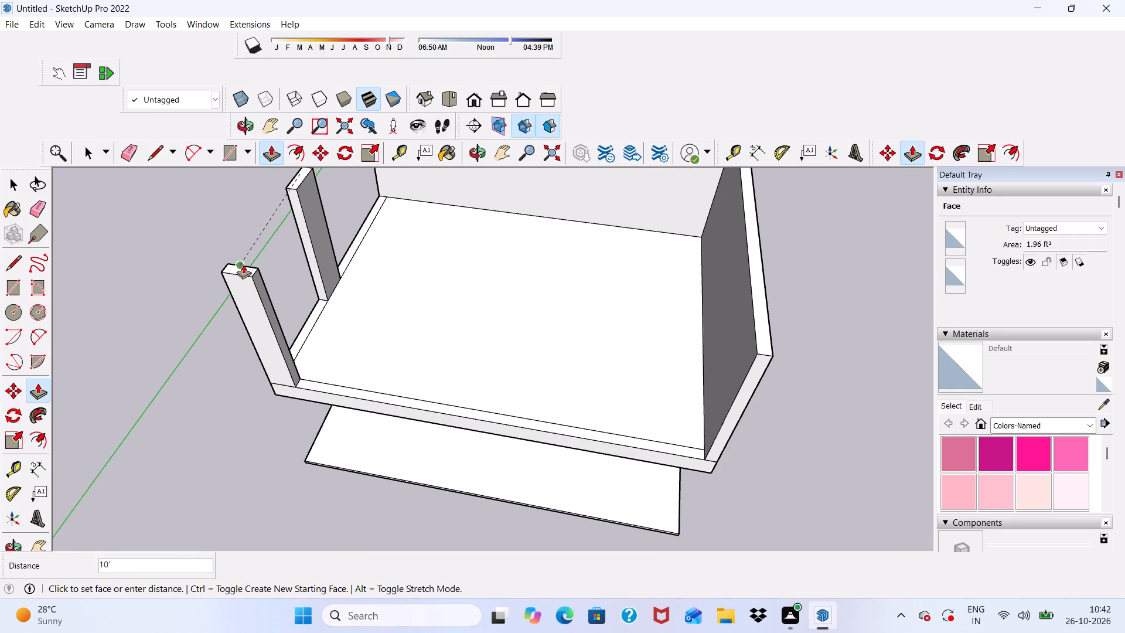
{"action": "left_click", "coordinate": [243, 264]}
{"action": "scroll", "coordinate": [196, 287], "scroll_direction": "down", "scroll_amount": 6}
{"action": "middle_click_drag", "start_coordinate": [237, 362], "coordinate": [294, 111]}
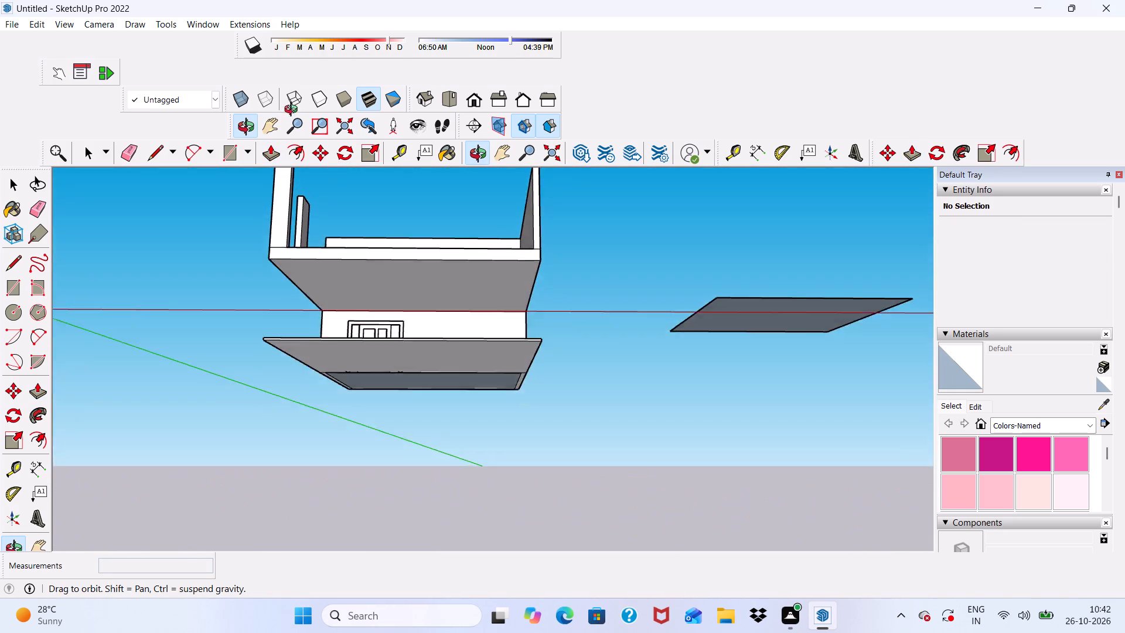
{"action": "middle_click_drag", "start_coordinate": [294, 111], "coordinate": [332, 240]}
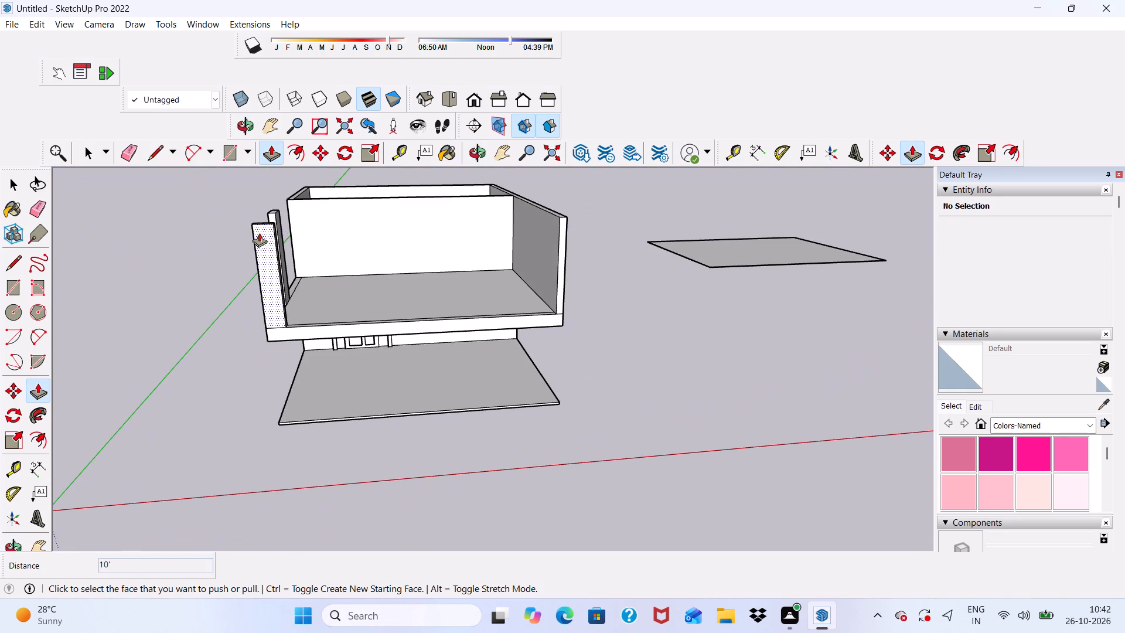
{"action": "left_click_drag", "start_coordinate": [262, 221], "coordinate": [267, 203]}
{"action": "key", "text": "space"}
Erase the leftover vertical line and short horizontal line near the back corner of the building's outer left wall.
{"action": "scroll", "coordinate": [279, 183], "scroll_direction": "up", "scroll_amount": 15}
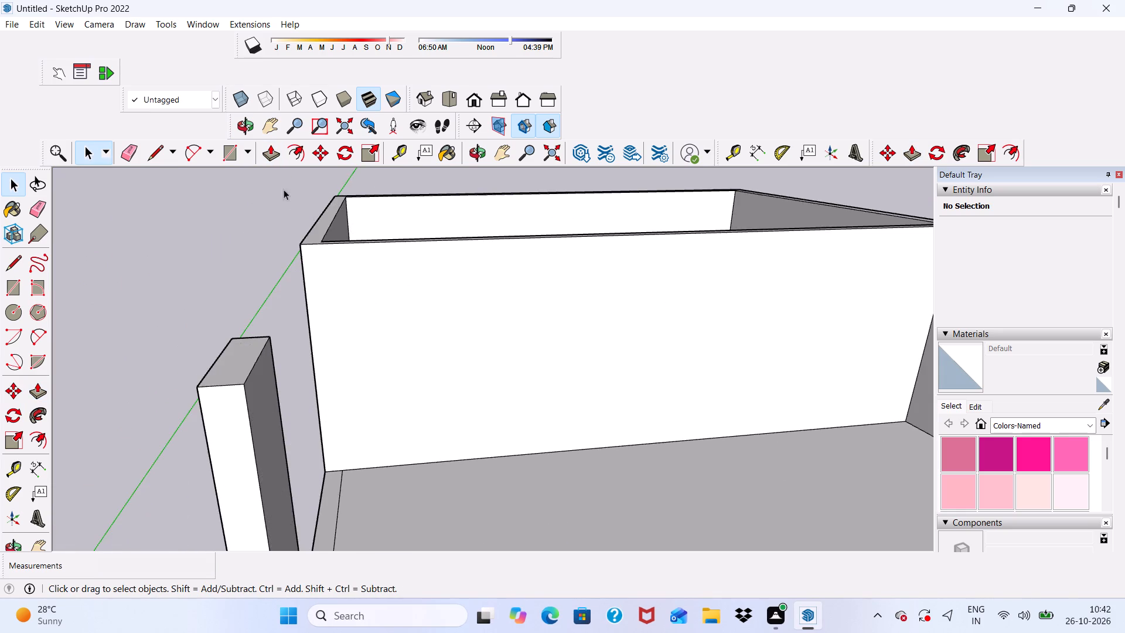
{"action": "middle_click_drag", "start_coordinate": [284, 190], "coordinate": [420, 166]}
{"action": "scroll", "coordinate": [421, 166], "scroll_direction": "up", "scroll_amount": 1}
{"action": "scroll", "coordinate": [224, 193], "scroll_direction": "down", "scroll_amount": 6}
{"action": "scroll", "coordinate": [103, 324], "scroll_direction": "up", "scroll_amount": 1}
{"action": "middle_click_drag", "start_coordinate": [104, 324], "coordinate": [296, 346]}
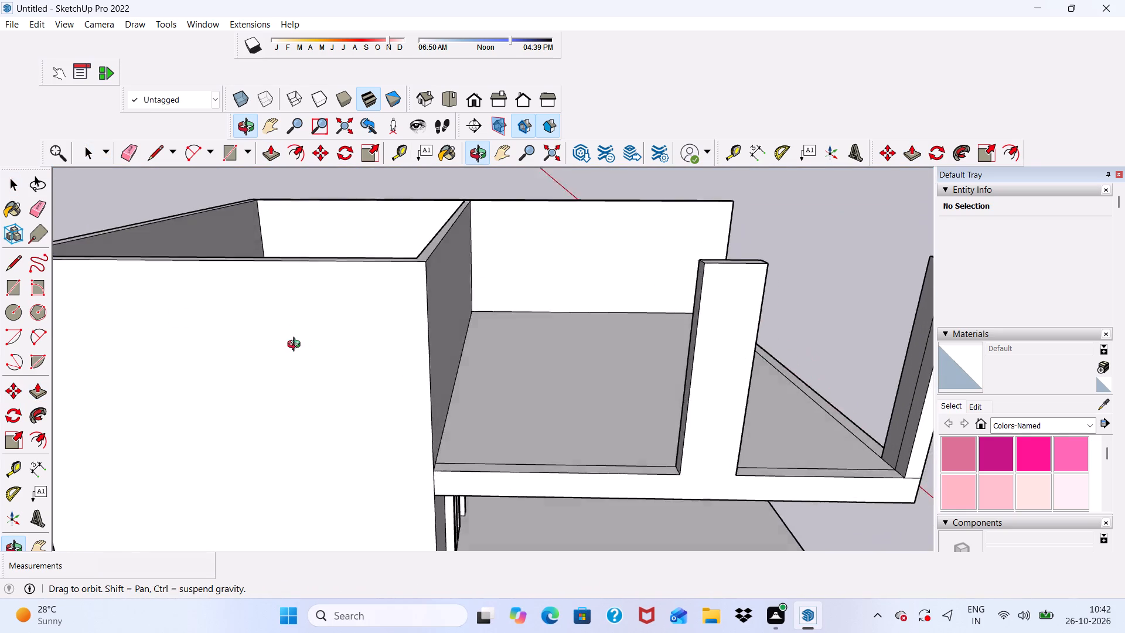
{"action": "middle_click_drag", "start_coordinate": [296, 346], "coordinate": [251, 328]}
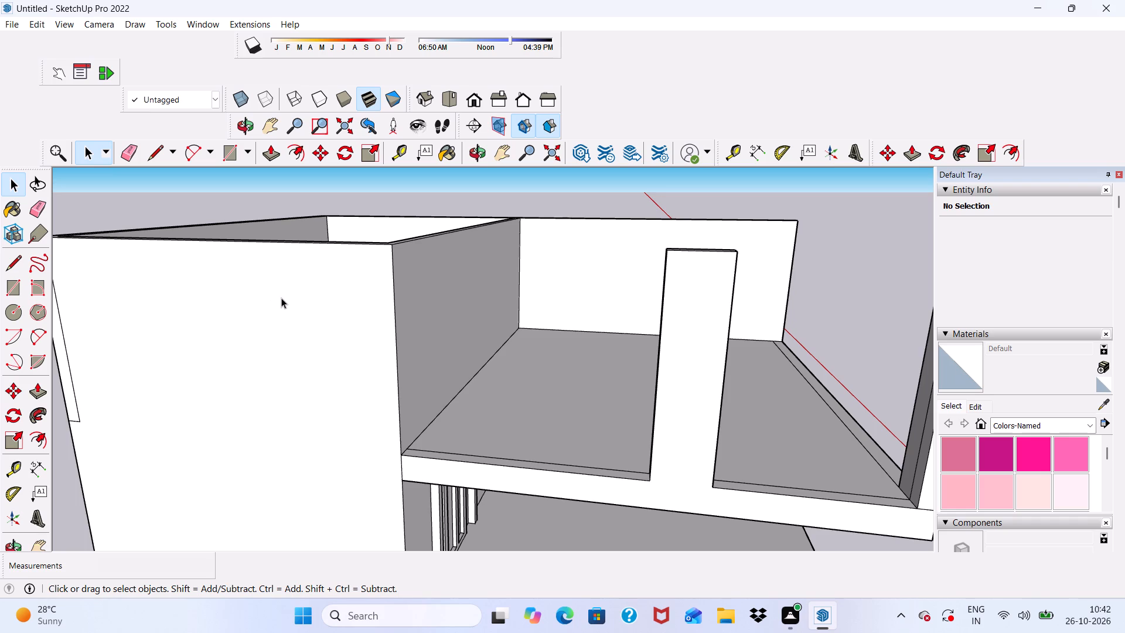
{"action": "scroll", "coordinate": [333, 290], "scroll_direction": "up", "scroll_amount": 2}
{"action": "scroll", "coordinate": [288, 293], "scroll_direction": "down", "scroll_amount": 6}
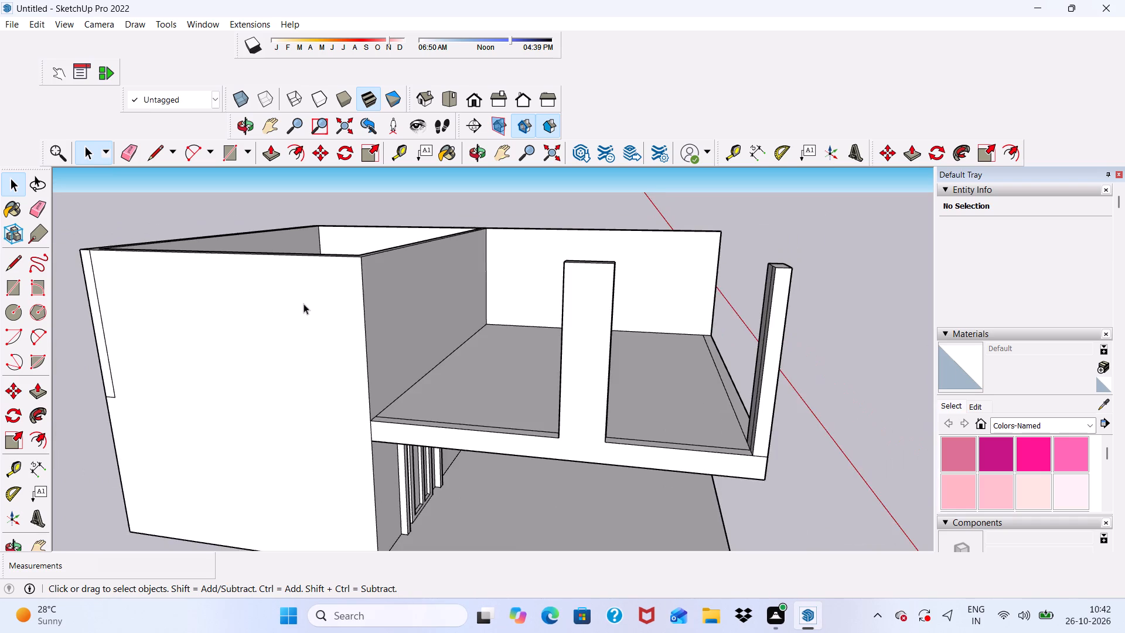
{"action": "middle_click_drag", "start_coordinate": [309, 309], "coordinate": [321, 305]}
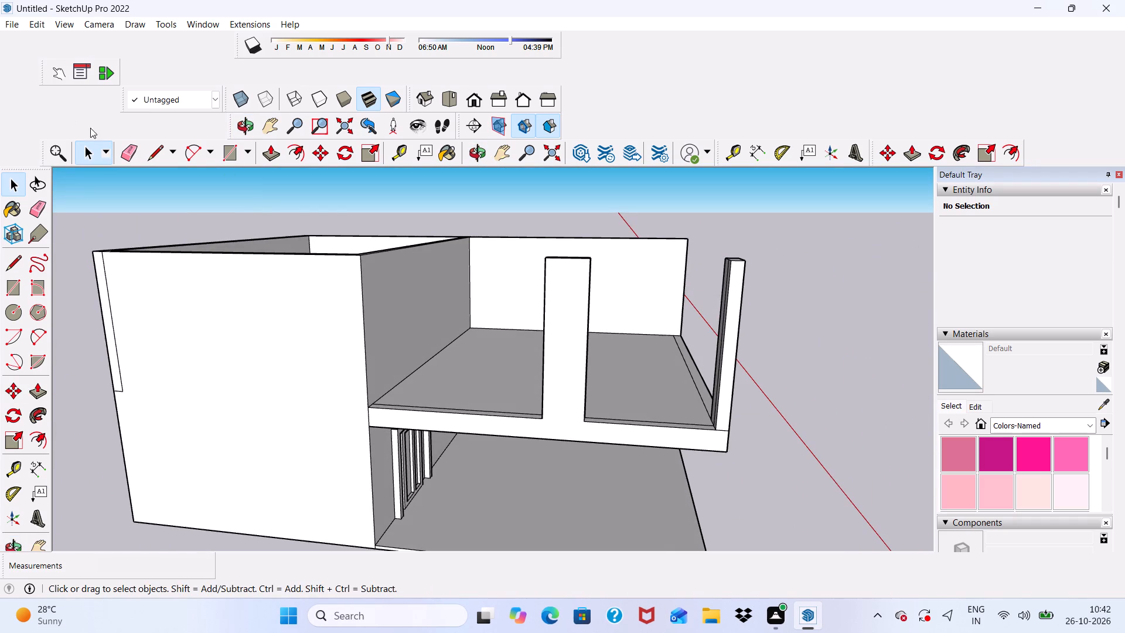
{"action": "left_click", "coordinate": [122, 148]}
{"action": "scroll", "coordinate": [129, 311], "scroll_direction": "up", "scroll_amount": 16}
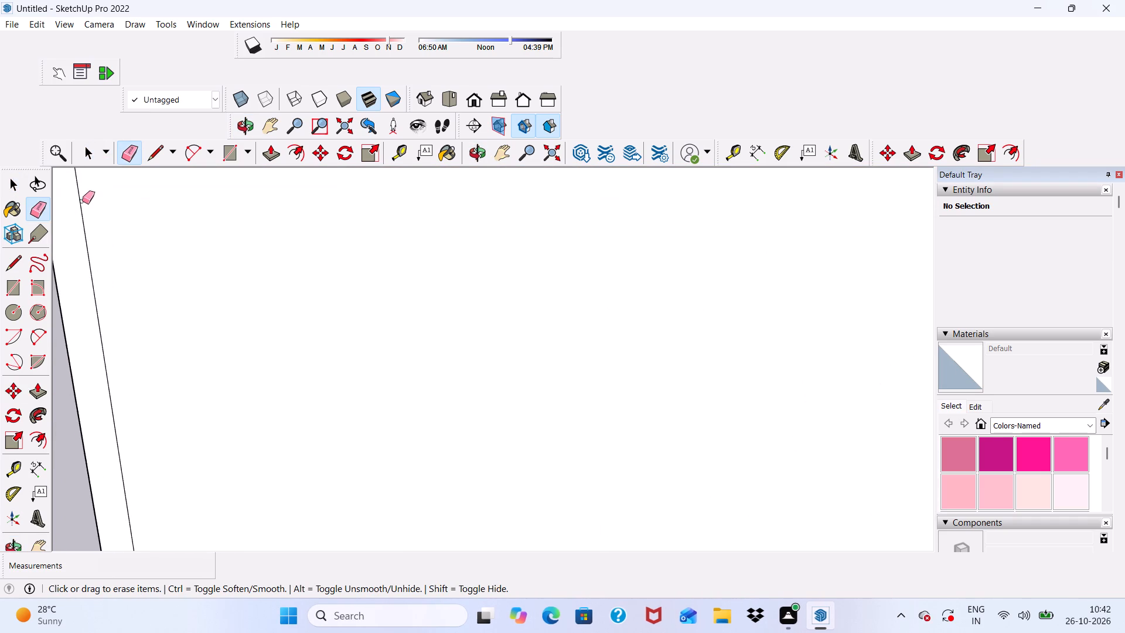
{"action": "left_click_drag", "start_coordinate": [77, 199], "coordinate": [94, 233]}
{"action": "scroll", "coordinate": [98, 229], "scroll_direction": "down", "scroll_amount": 13}
{"action": "scroll", "coordinate": [196, 479], "scroll_direction": "up", "scroll_amount": 11}
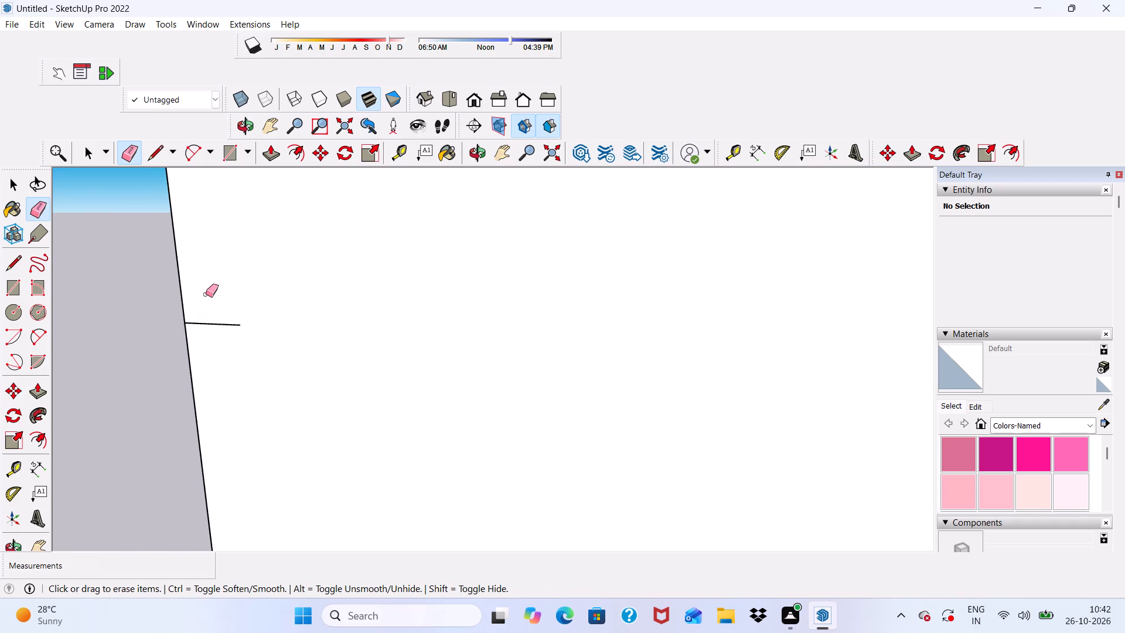
{"action": "left_click_drag", "start_coordinate": [206, 294], "coordinate": [217, 337]}
Erase the horizontal dividing lines between storeys on the building's back wall and outer right wall.
{"action": "scroll", "coordinate": [185, 315], "scroll_direction": "down", "scroll_amount": 12}
{"action": "middle_click_drag", "start_coordinate": [251, 383], "coordinate": [518, 359]}
{"action": "scroll", "coordinate": [309, 345], "scroll_direction": "up", "scroll_amount": 3}
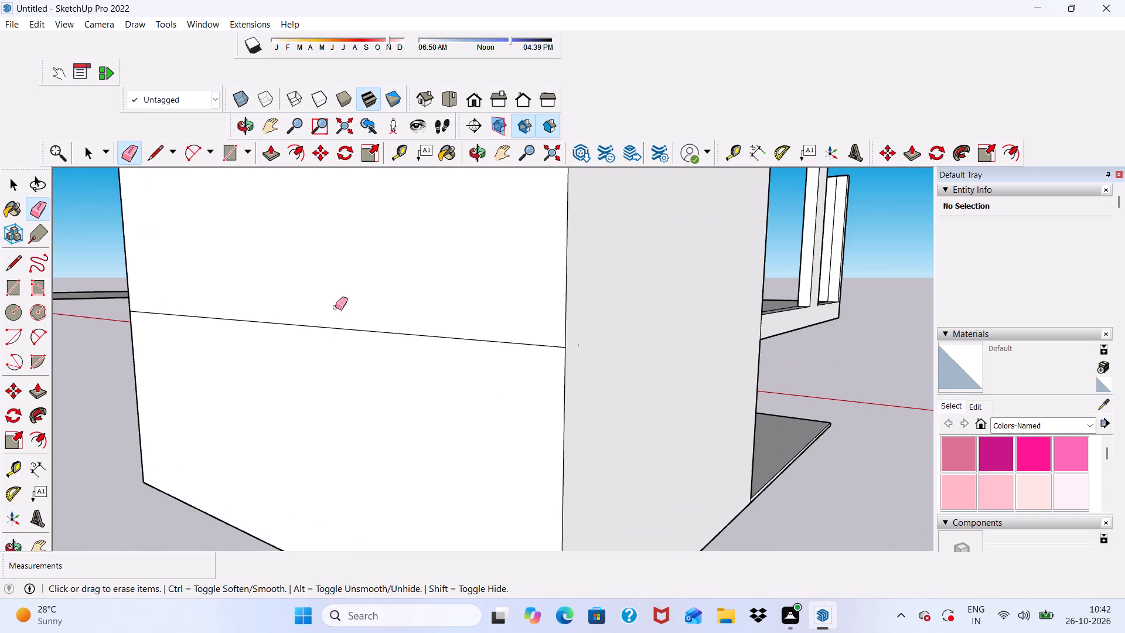
{"action": "left_click_drag", "start_coordinate": [369, 302], "coordinate": [384, 376]}
{"action": "scroll", "coordinate": [316, 370], "scroll_direction": "down", "scroll_amount": 1}
{"action": "left_click_drag", "start_coordinate": [451, 328], "coordinate": [456, 365]}
{"action": "scroll", "coordinate": [270, 350], "scroll_direction": "down", "scroll_amount": 1}
{"action": "middle_click_drag", "start_coordinate": [279, 368], "coordinate": [676, 377]}
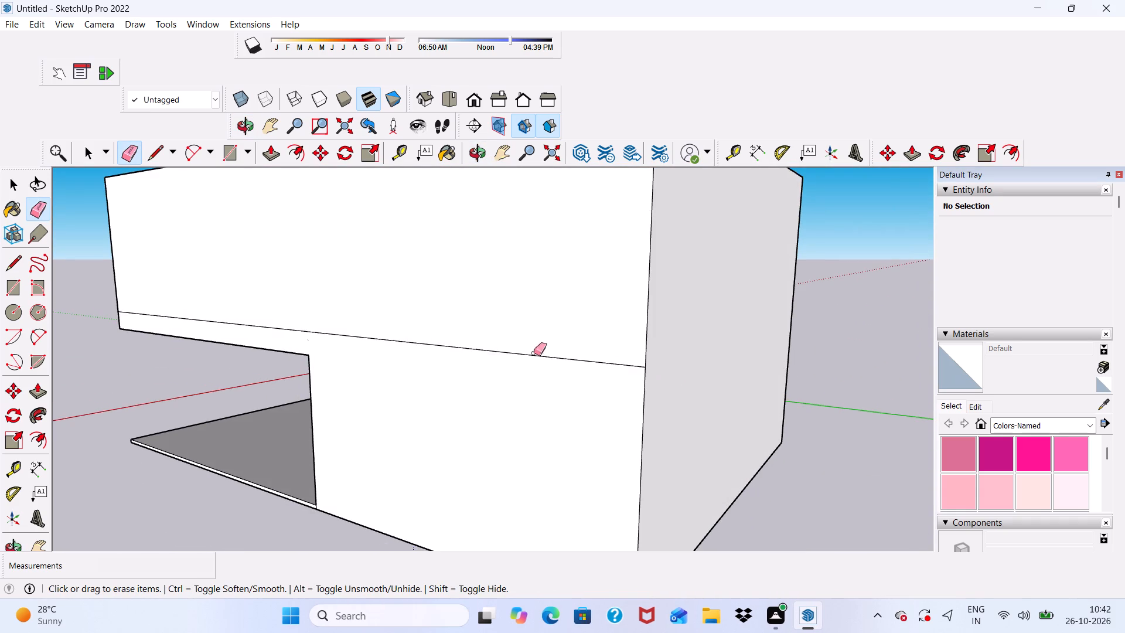
{"action": "left_click_drag", "start_coordinate": [512, 333], "coordinate": [521, 370]}
{"action": "scroll", "coordinate": [276, 325], "scroll_direction": "down", "scroll_amount": 5}
{"action": "middle_click_drag", "start_coordinate": [418, 345], "coordinate": [309, 362]}
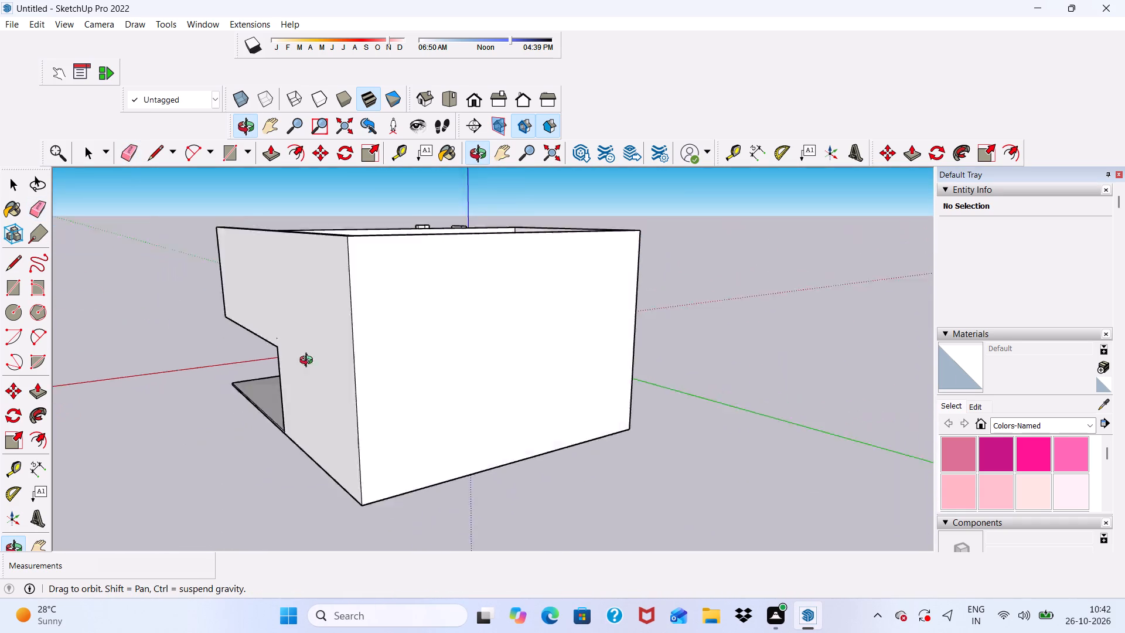
{"action": "middle_click_drag", "start_coordinate": [309, 362], "coordinate": [0, 390]}
{"action": "key", "text": "space"}
Examine the upper storey's pillars, the open floor and the detached floor copy from above, the front and below.
{"action": "middle_click_drag", "start_coordinate": [553, 382], "coordinate": [0, 386]}
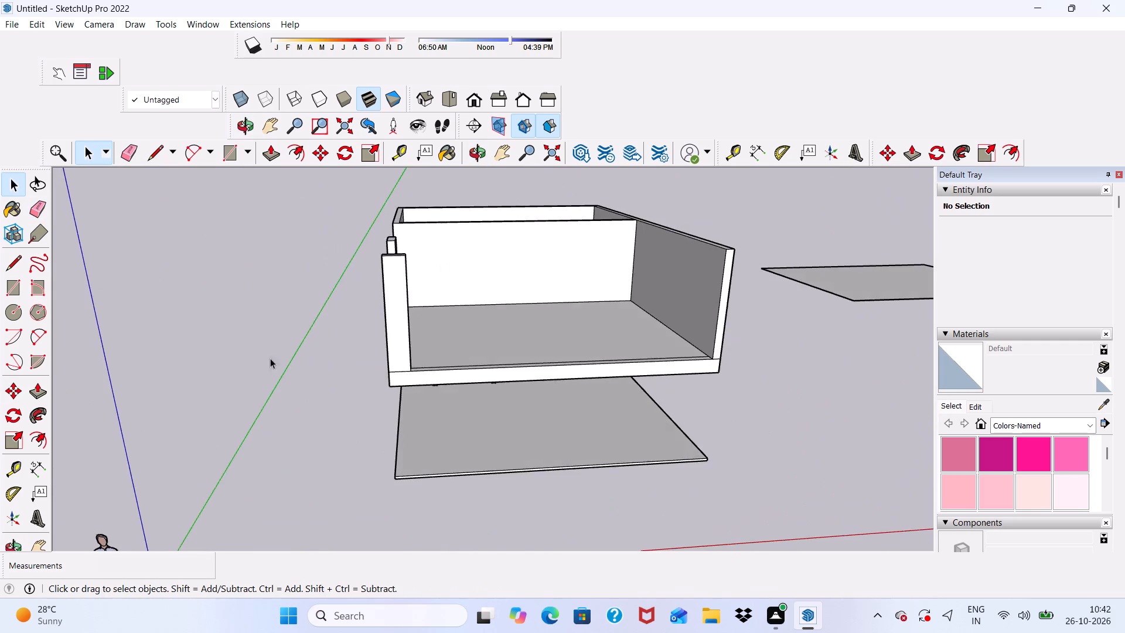
{"action": "scroll", "coordinate": [520, 335], "scroll_direction": "up", "scroll_amount": 8}
{"action": "scroll", "coordinate": [388, 242], "scroll_direction": "down", "scroll_amount": 4}
{"action": "scroll", "coordinate": [407, 287], "scroll_direction": "up", "scroll_amount": 1}
{"action": "middle_click_drag", "start_coordinate": [420, 300], "coordinate": [496, 394]}
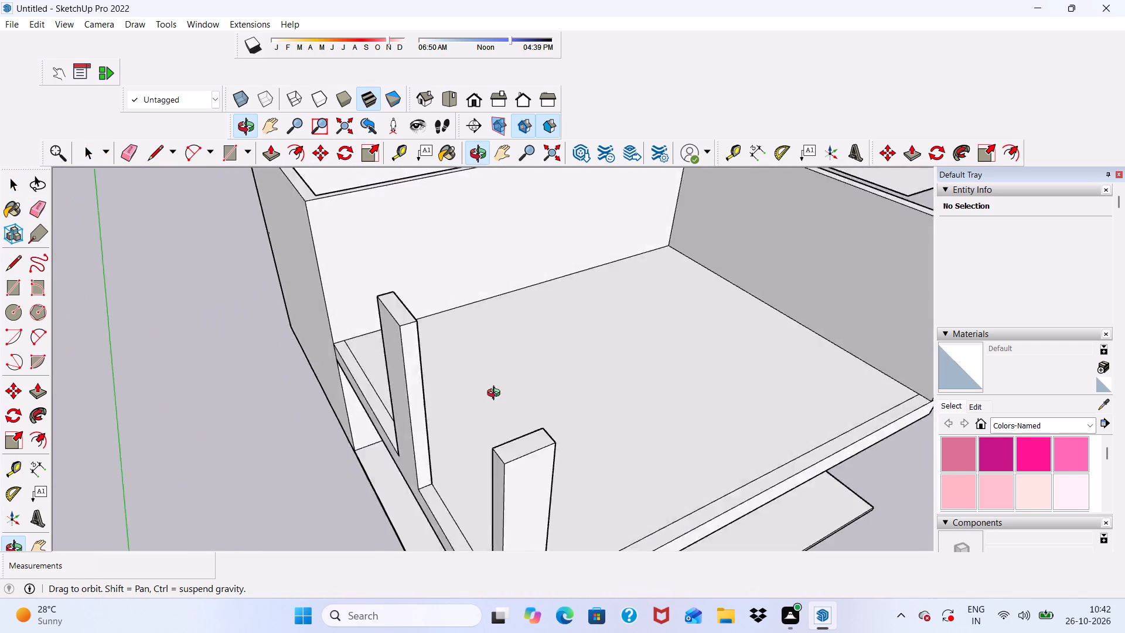
{"action": "middle_click_drag", "start_coordinate": [496, 394], "coordinate": [487, 399]}
{"action": "scroll", "coordinate": [261, 312], "scroll_direction": "down", "scroll_amount": 4}
{"action": "scroll", "coordinate": [359, 312], "scroll_direction": "down", "scroll_amount": 5}
{"action": "scroll", "coordinate": [397, 342], "scroll_direction": "down", "scroll_amount": 3}
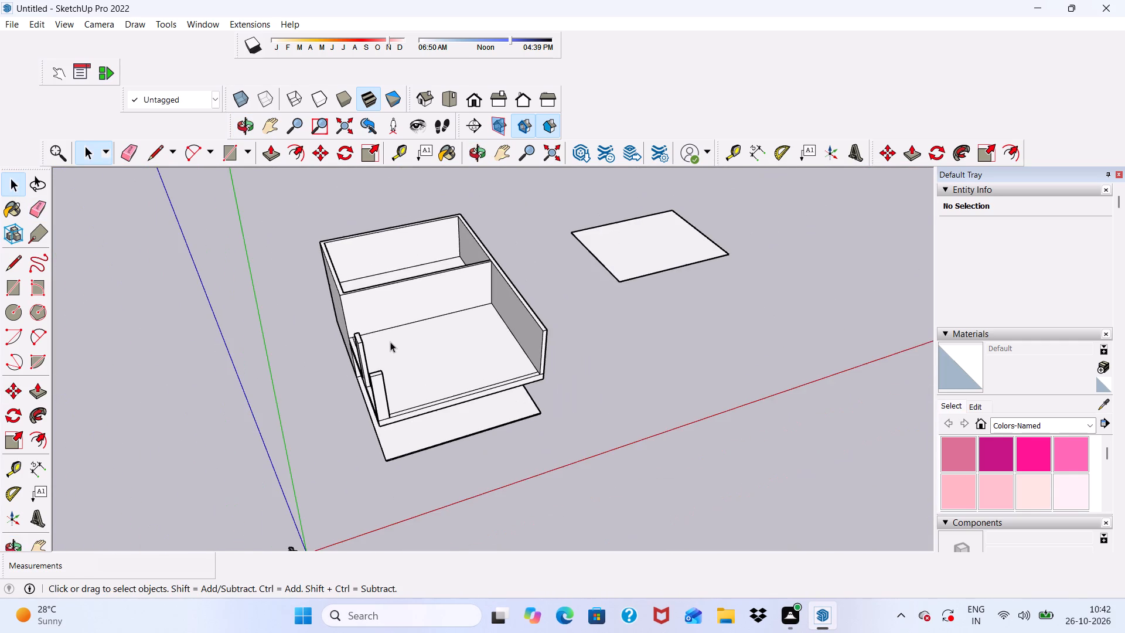
{"action": "scroll", "coordinate": [390, 342], "scroll_direction": "down", "scroll_amount": 1}
{"action": "scroll", "coordinate": [457, 342], "scroll_direction": "up", "scroll_amount": 5}
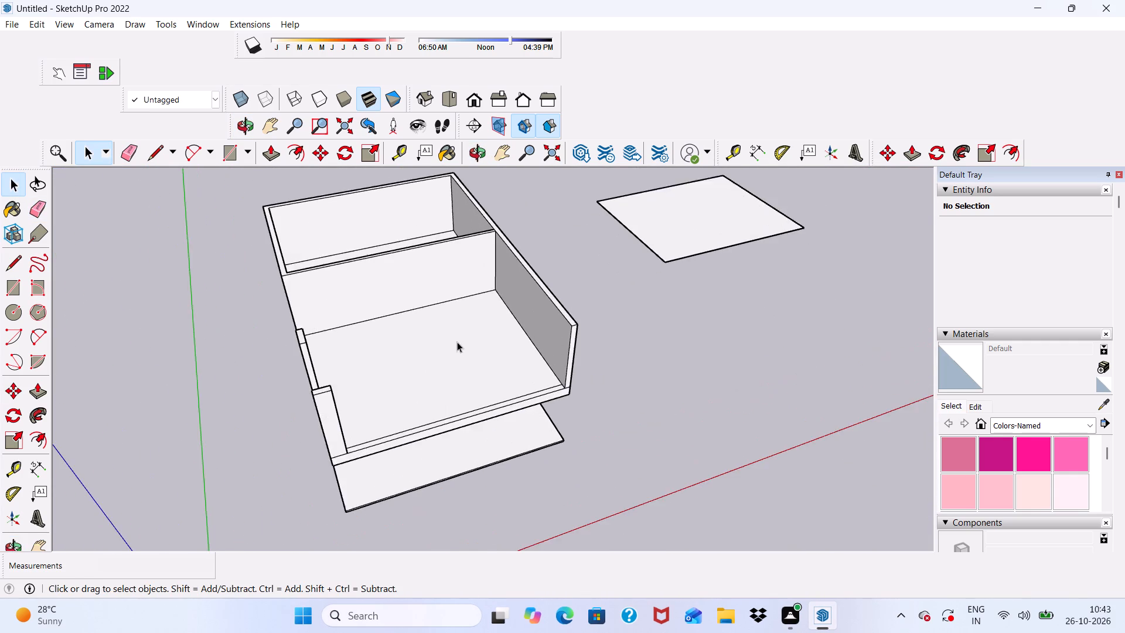
{"action": "scroll", "coordinate": [459, 343], "scroll_direction": "down", "scroll_amount": 2}
{"action": "scroll", "coordinate": [394, 318], "scroll_direction": "down", "scroll_amount": 4}
{"action": "middle_click_drag", "start_coordinate": [421, 371], "coordinate": [411, 295]}
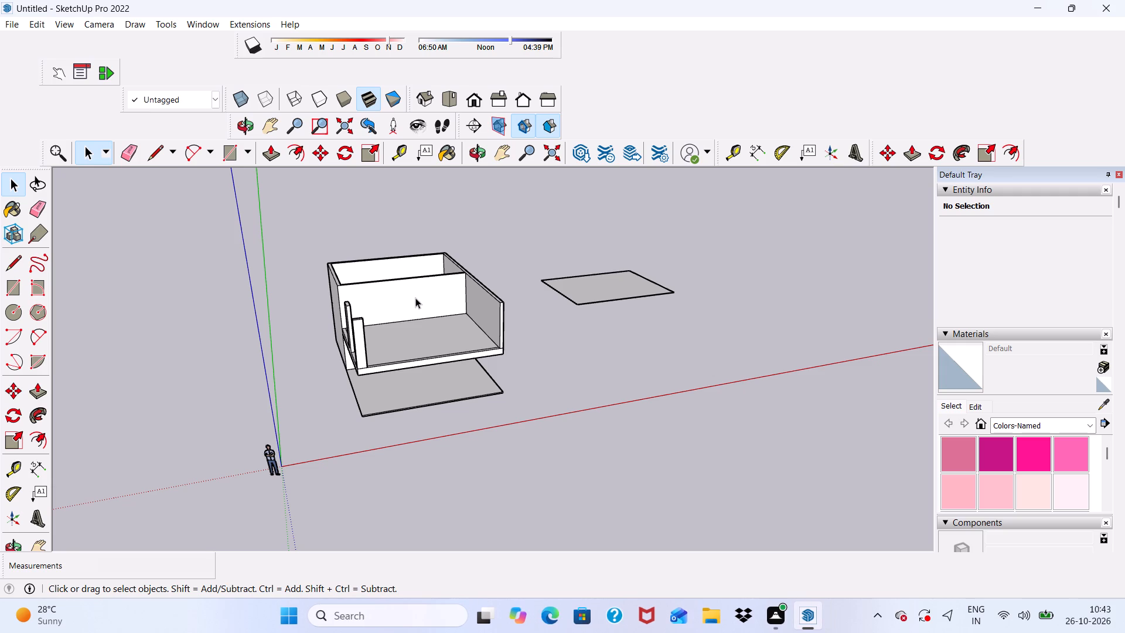
{"action": "scroll", "coordinate": [285, 346], "scroll_direction": "down", "scroll_amount": 5}
{"action": "scroll", "coordinate": [472, 298], "scroll_direction": "up", "scroll_amount": 7}
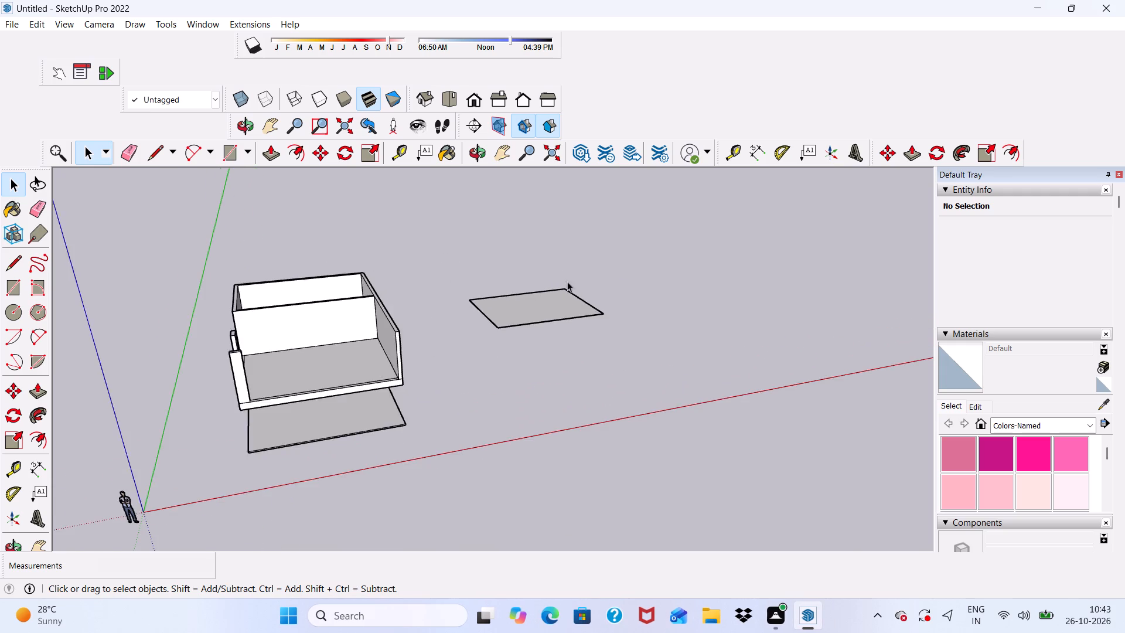
{"action": "scroll", "coordinate": [567, 281], "scroll_direction": "up", "scroll_amount": 3}
{"action": "scroll", "coordinate": [189, 391], "scroll_direction": "up", "scroll_amount": 1}
{"action": "scroll", "coordinate": [201, 390], "scroll_direction": "down", "scroll_amount": 2}
{"action": "scroll", "coordinate": [516, 278], "scroll_direction": "down", "scroll_amount": 5}
{"action": "middle_click_drag", "start_coordinate": [306, 290], "coordinate": [315, 414]}
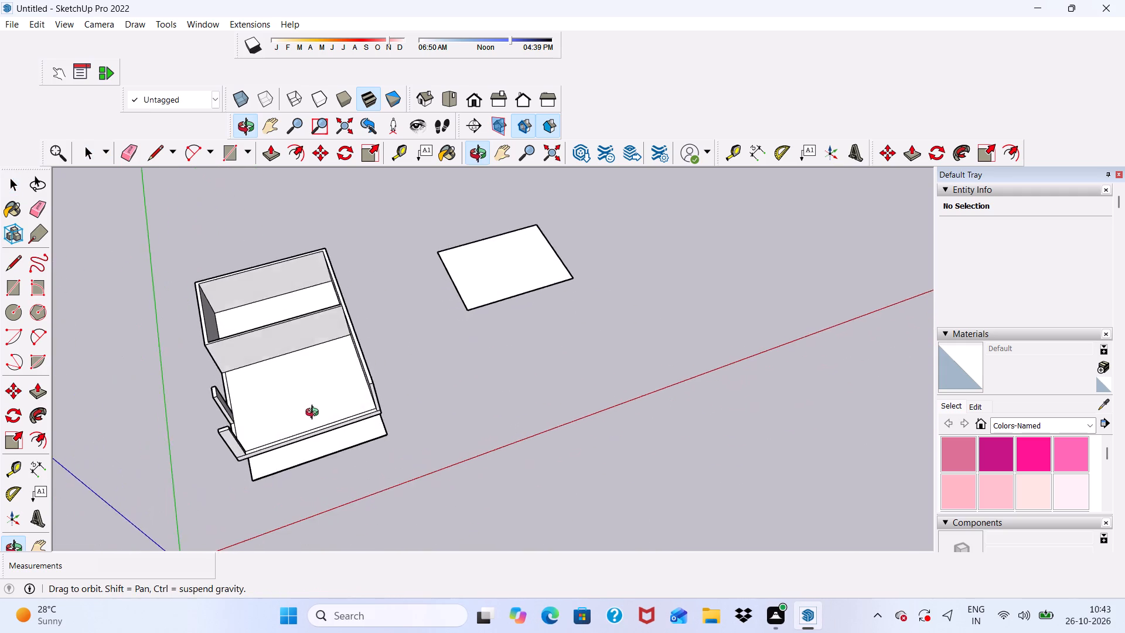
{"action": "middle_click_drag", "start_coordinate": [315, 414], "coordinate": [314, 414]}
{"action": "scroll", "coordinate": [195, 293], "scroll_direction": "up", "scroll_amount": 5}
{"action": "scroll", "coordinate": [651, 318], "scroll_direction": "down", "scroll_amount": 2}
{"action": "middle_click_drag", "start_coordinate": [694, 362], "coordinate": [591, 147]}
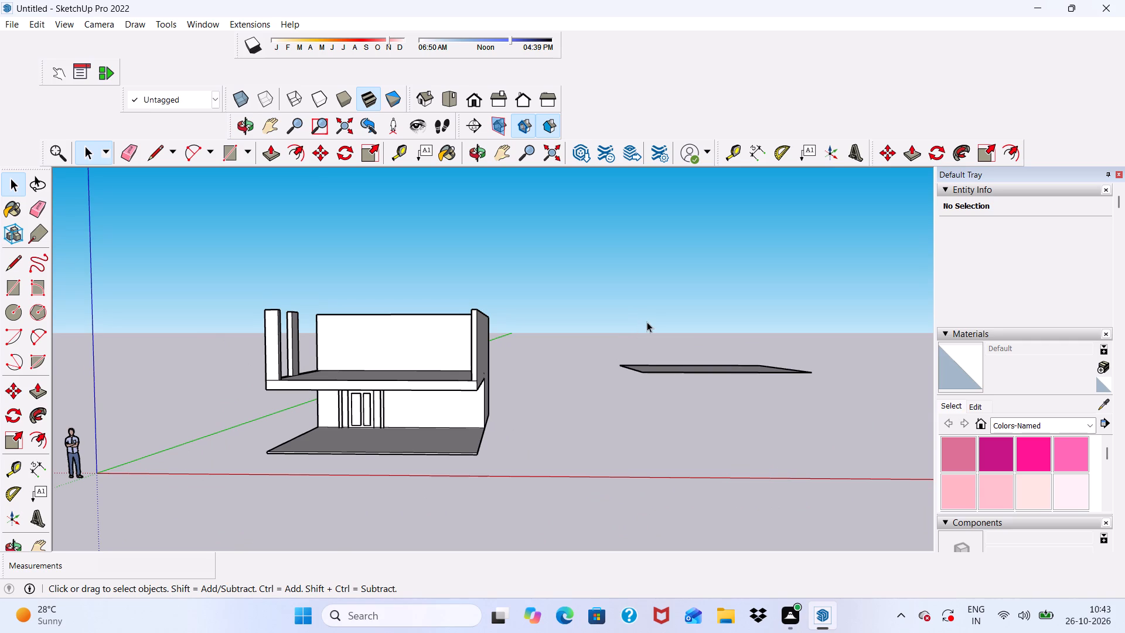
{"action": "scroll", "coordinate": [668, 325], "scroll_direction": "up", "scroll_amount": 2}
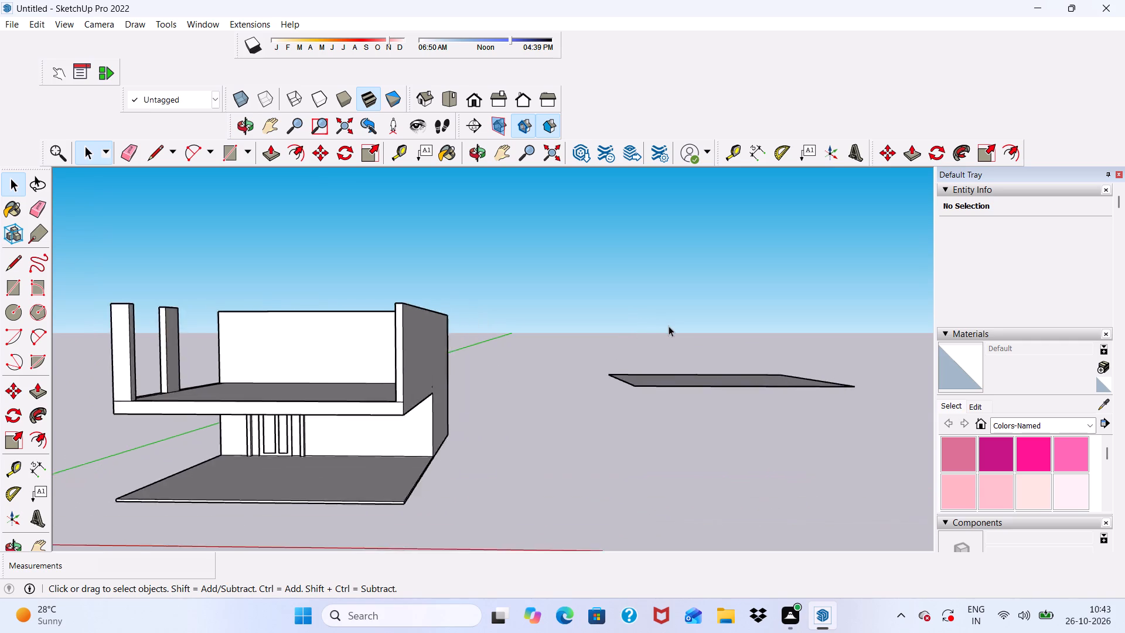
{"action": "scroll", "coordinate": [669, 326], "scroll_direction": "up", "scroll_amount": 1}
{"action": "scroll", "coordinate": [645, 333], "scroll_direction": "down", "scroll_amount": 5}
{"action": "middle_click_drag", "start_coordinate": [247, 406], "coordinate": [360, 408]}
{"action": "scroll", "coordinate": [359, 399], "scroll_direction": "down", "scroll_amount": 2}
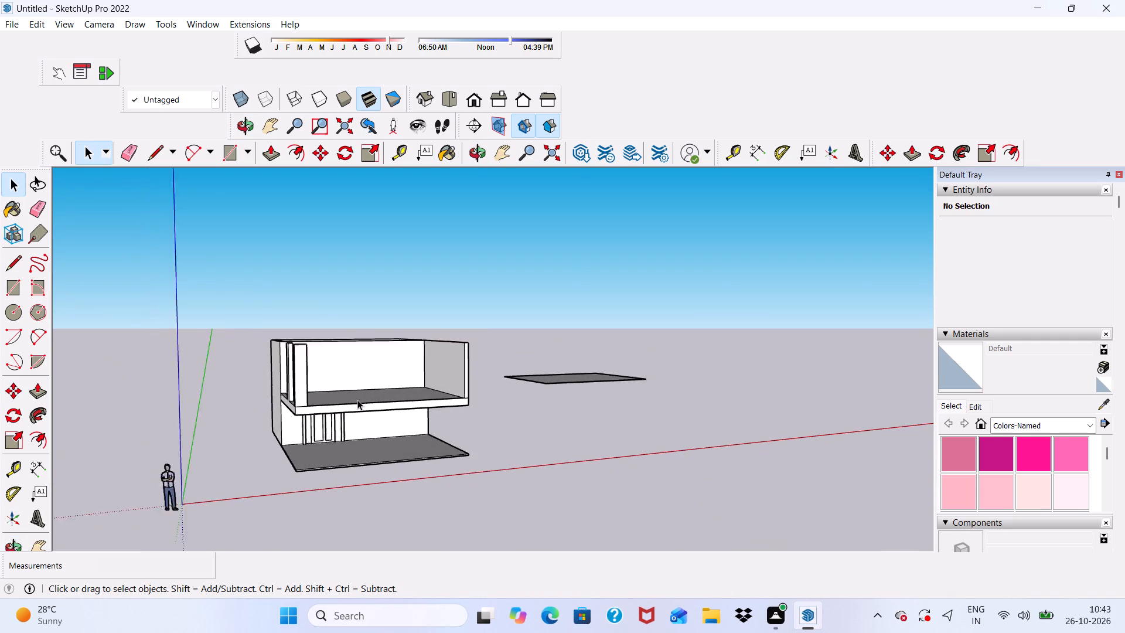
{"action": "scroll", "coordinate": [357, 400], "scroll_direction": "down", "scroll_amount": 4}
{"action": "middle_click_drag", "start_coordinate": [354, 421], "coordinate": [359, 314]}
{"action": "scroll", "coordinate": [356, 306], "scroll_direction": "up", "scroll_amount": 5}
{"action": "scroll", "coordinate": [347, 370], "scroll_direction": "down", "scroll_amount": 1}
{"action": "scroll", "coordinate": [347, 380], "scroll_direction": "up", "scroll_amount": 1}
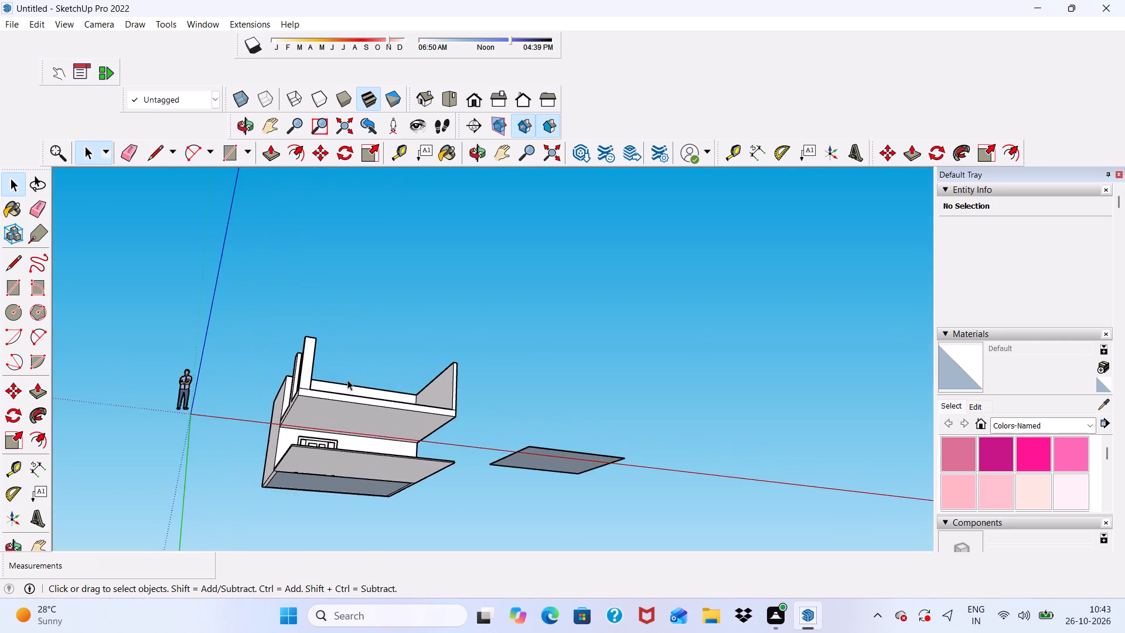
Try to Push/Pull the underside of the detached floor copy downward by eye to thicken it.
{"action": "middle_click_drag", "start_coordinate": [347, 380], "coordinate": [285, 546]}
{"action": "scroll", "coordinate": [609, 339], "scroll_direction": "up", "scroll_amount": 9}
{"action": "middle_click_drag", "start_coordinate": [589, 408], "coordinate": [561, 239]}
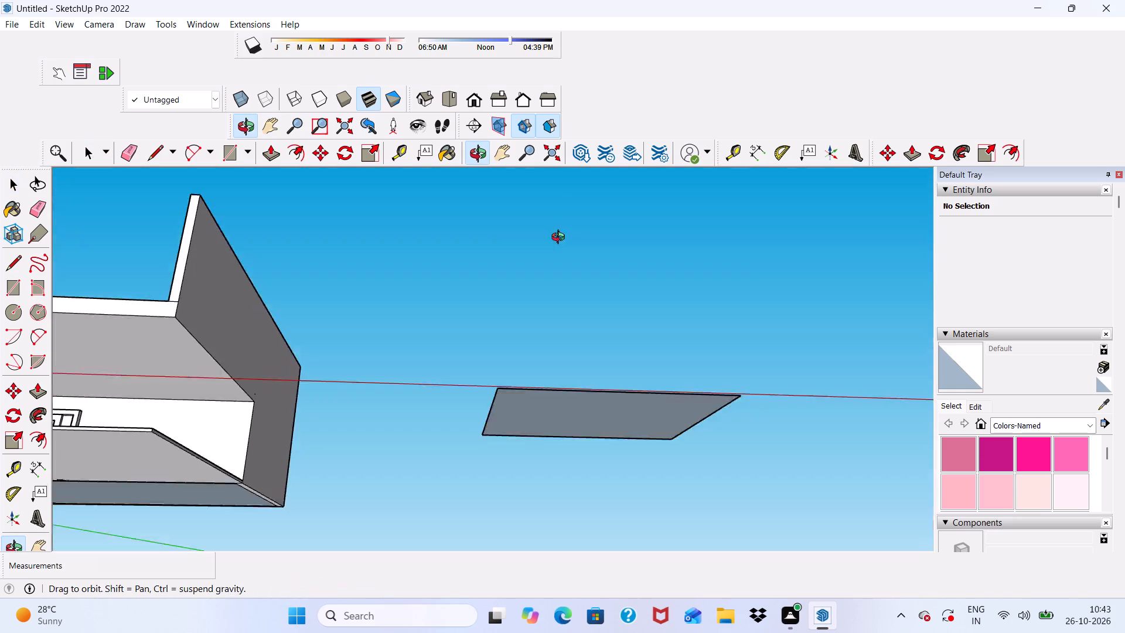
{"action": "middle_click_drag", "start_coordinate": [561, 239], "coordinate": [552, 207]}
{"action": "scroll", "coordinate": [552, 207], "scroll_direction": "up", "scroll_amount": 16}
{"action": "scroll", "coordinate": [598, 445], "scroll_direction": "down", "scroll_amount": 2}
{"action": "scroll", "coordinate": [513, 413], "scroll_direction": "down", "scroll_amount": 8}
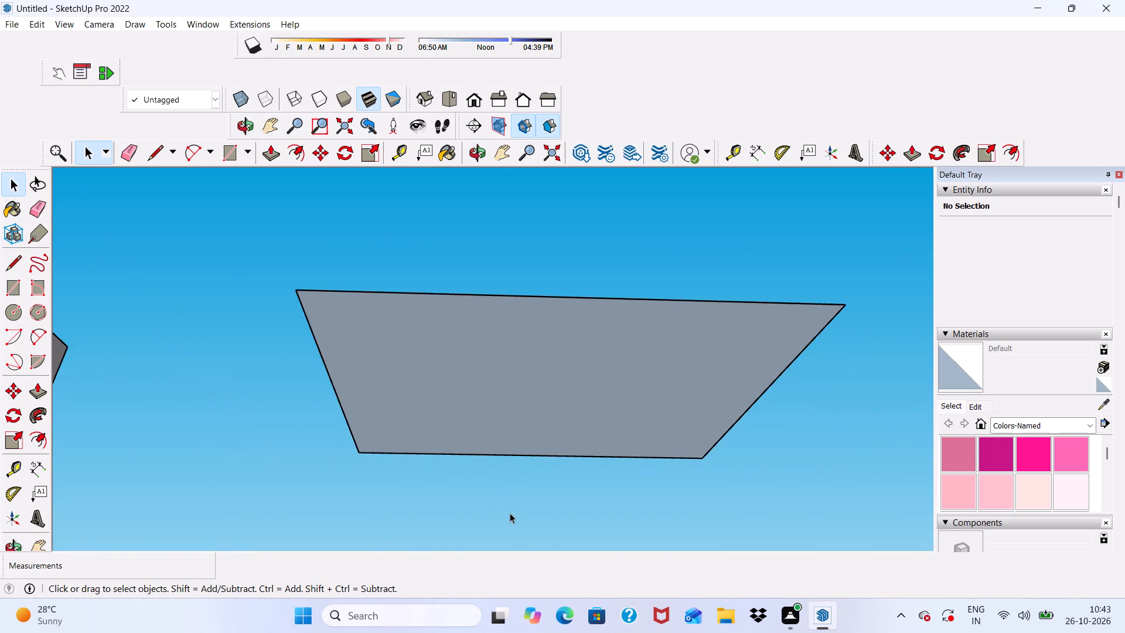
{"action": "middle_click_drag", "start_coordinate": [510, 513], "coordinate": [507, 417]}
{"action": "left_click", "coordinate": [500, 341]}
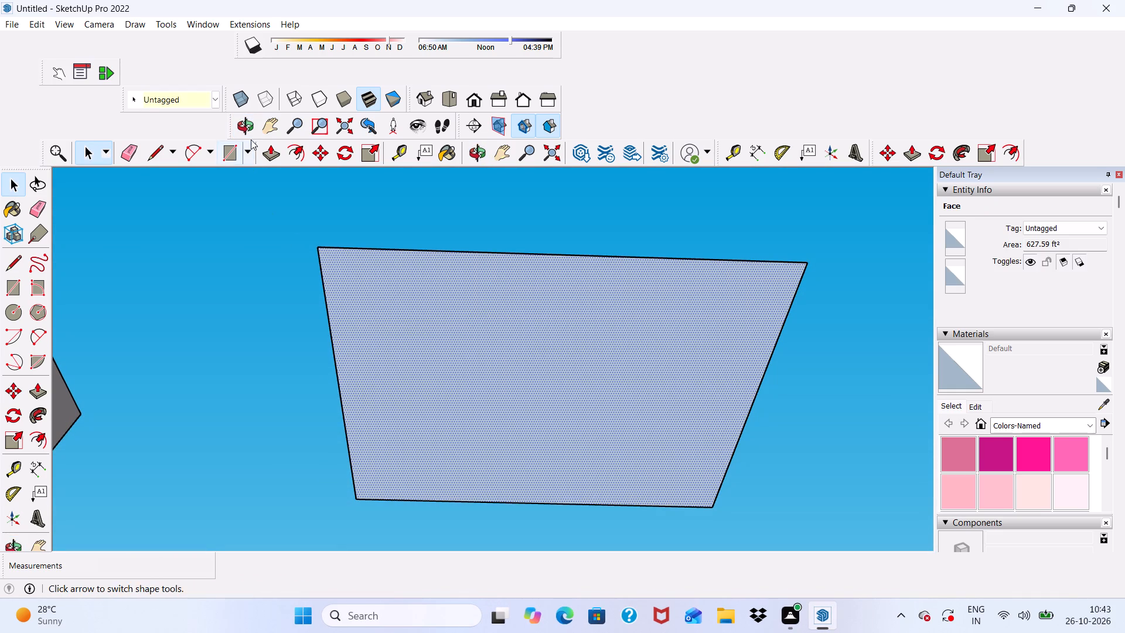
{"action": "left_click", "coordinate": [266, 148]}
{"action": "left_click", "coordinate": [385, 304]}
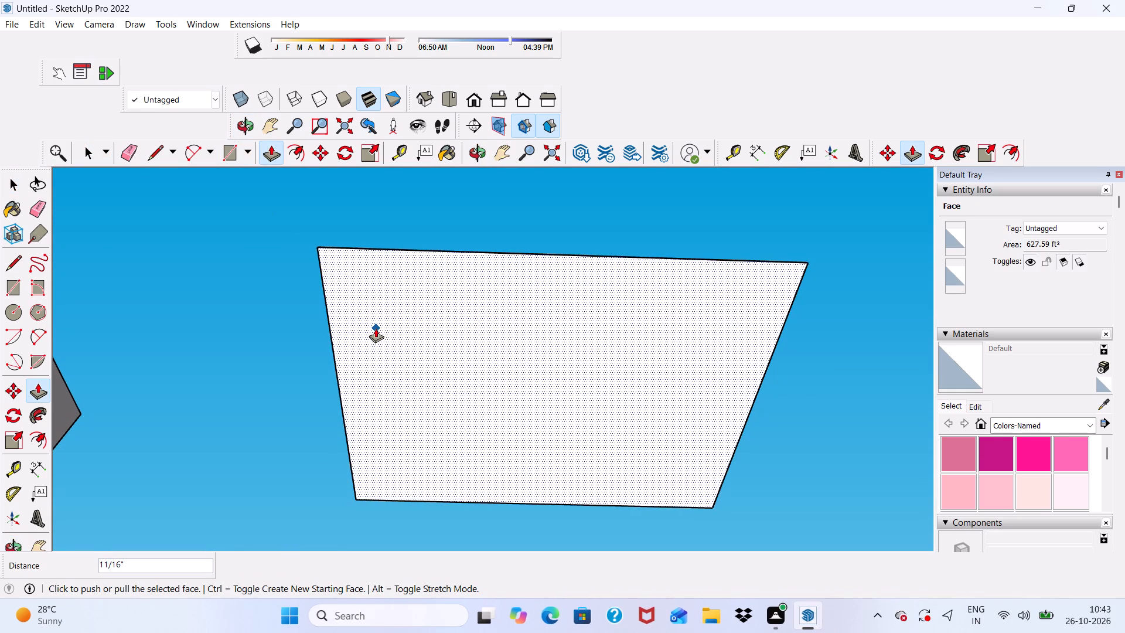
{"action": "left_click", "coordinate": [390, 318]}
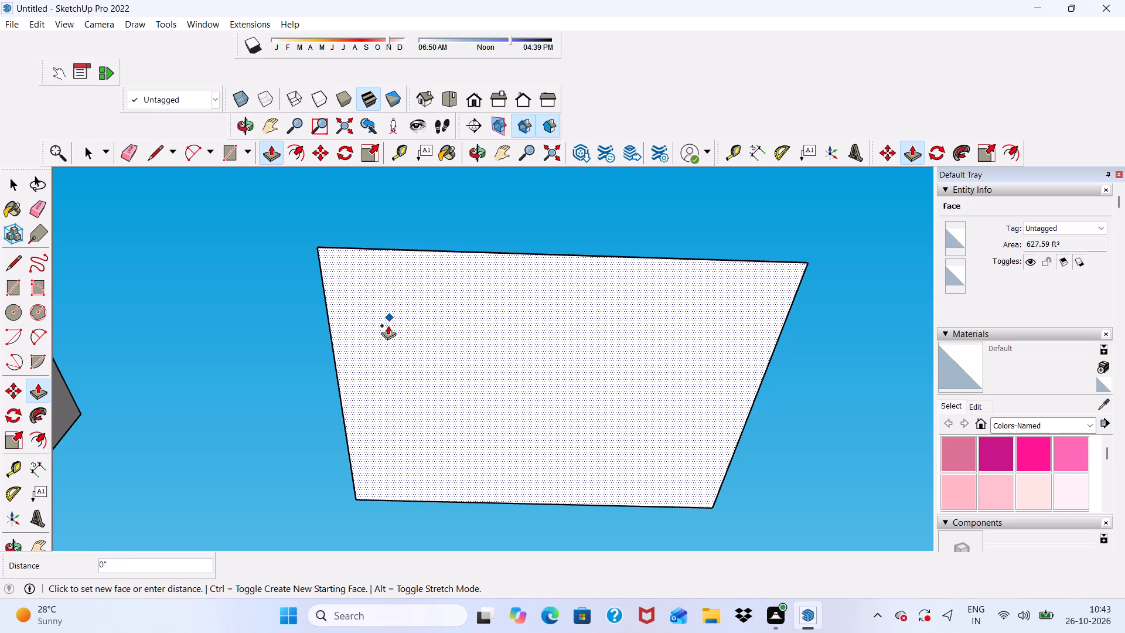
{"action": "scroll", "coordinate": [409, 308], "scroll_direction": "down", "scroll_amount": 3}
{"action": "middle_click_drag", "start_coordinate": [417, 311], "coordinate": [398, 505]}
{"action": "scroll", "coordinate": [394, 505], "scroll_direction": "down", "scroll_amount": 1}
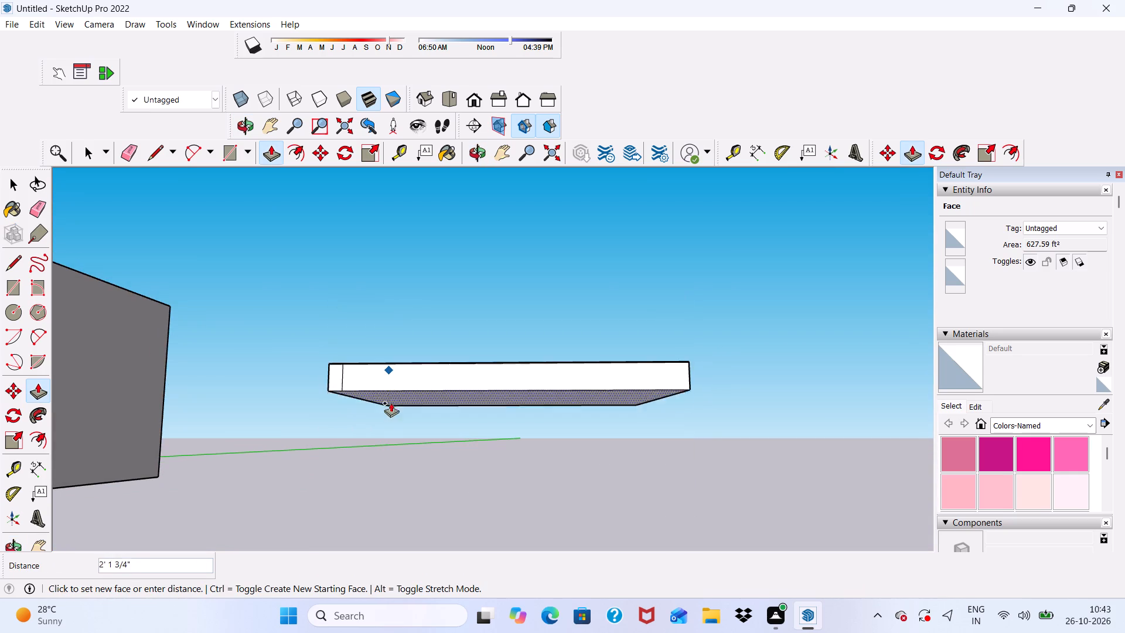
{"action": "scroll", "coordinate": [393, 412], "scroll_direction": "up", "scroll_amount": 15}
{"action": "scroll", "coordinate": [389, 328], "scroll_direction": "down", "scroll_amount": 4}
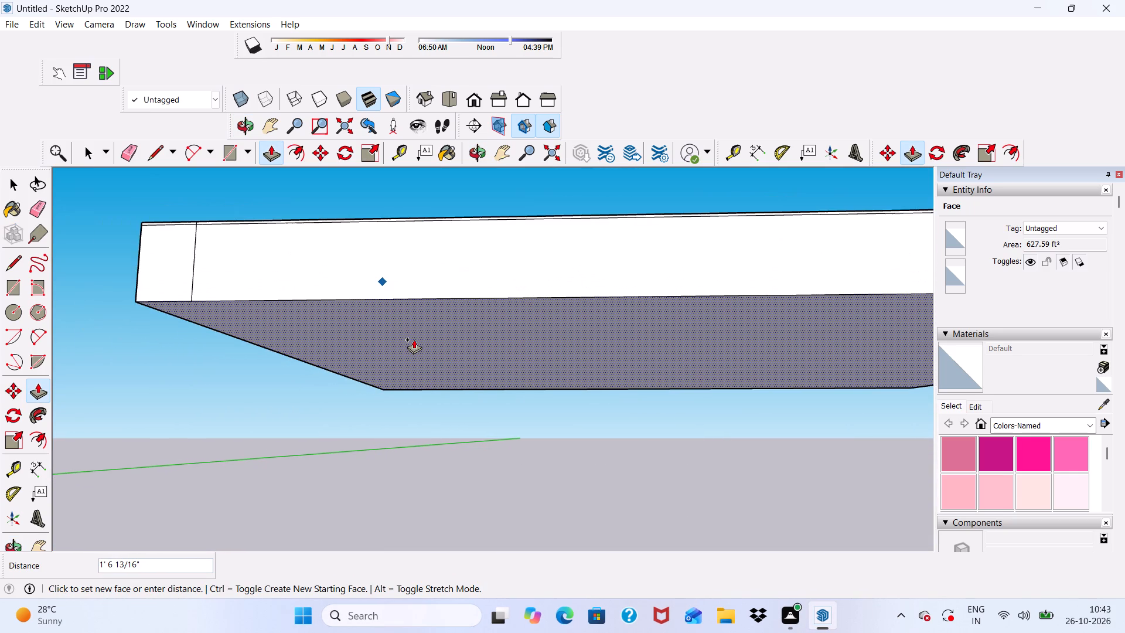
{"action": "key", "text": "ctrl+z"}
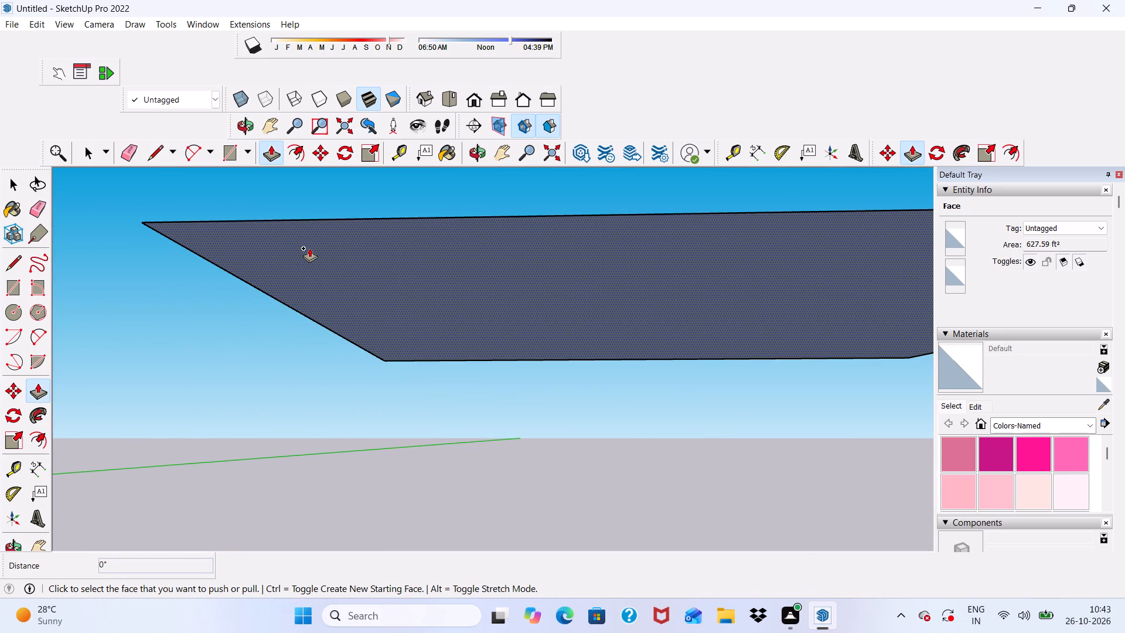
Push/Pull the underside of the detached floor copy down 9" into a slab.
{"action": "left_click", "coordinate": [309, 248]}
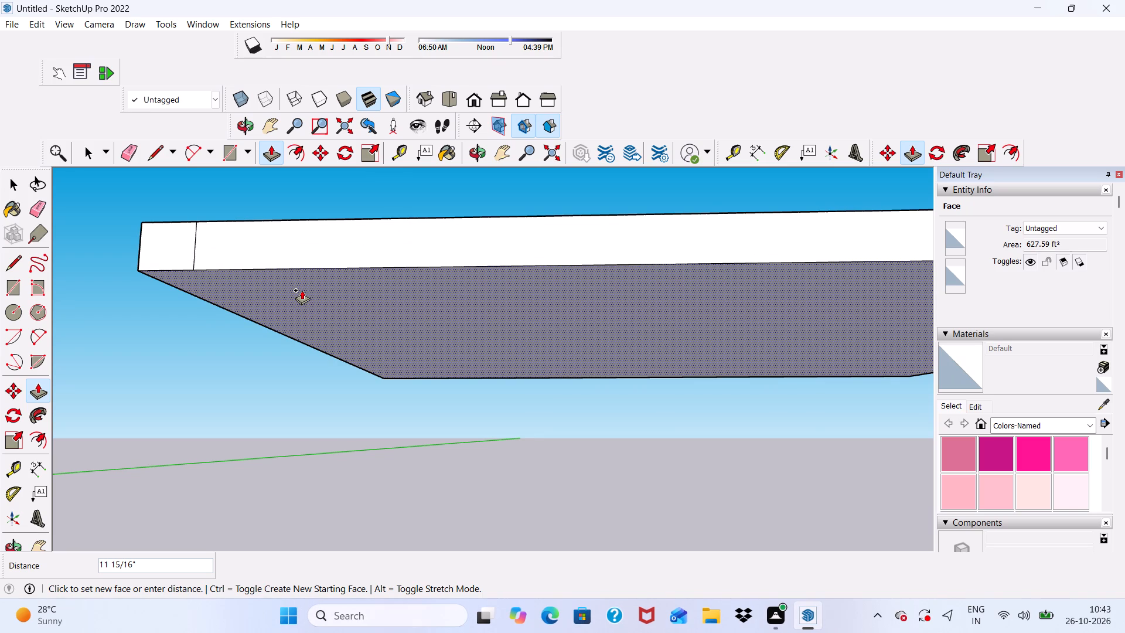
{"action": "key", "text": "9"}
{"action": "key", "text": "shift+quotedbl"}
{"action": "key", "text": "Return"}
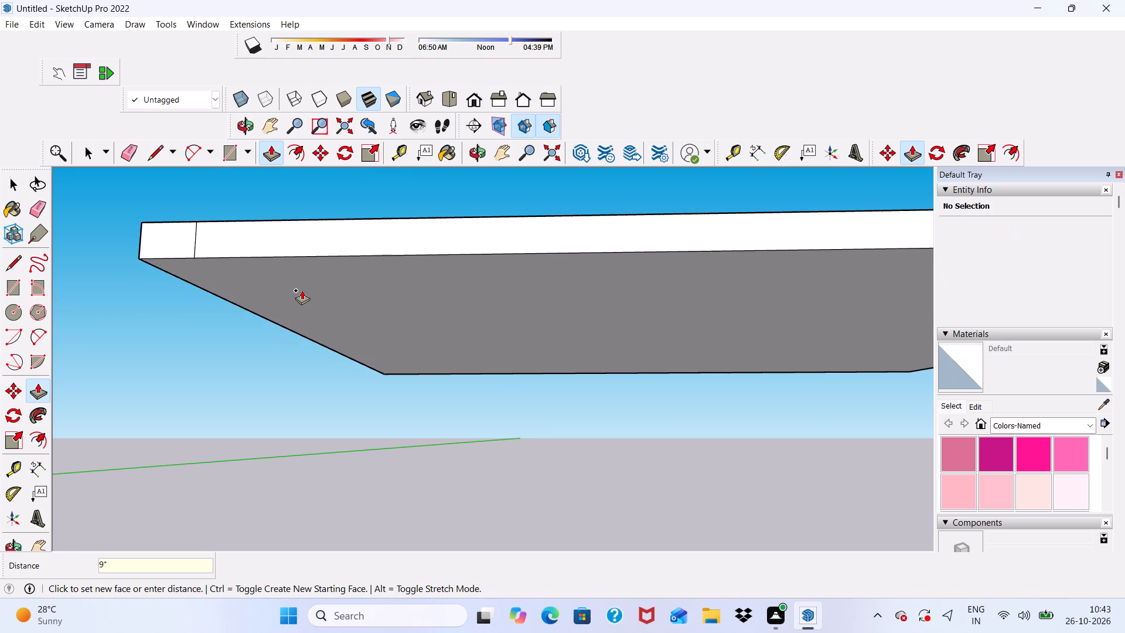
Erase the short vertical line near the corner on the new slab's long side edge.
{"action": "scroll", "coordinate": [303, 292], "scroll_direction": "down", "scroll_amount": 9}
{"action": "middle_click_drag", "start_coordinate": [229, 360], "coordinate": [293, 346]}
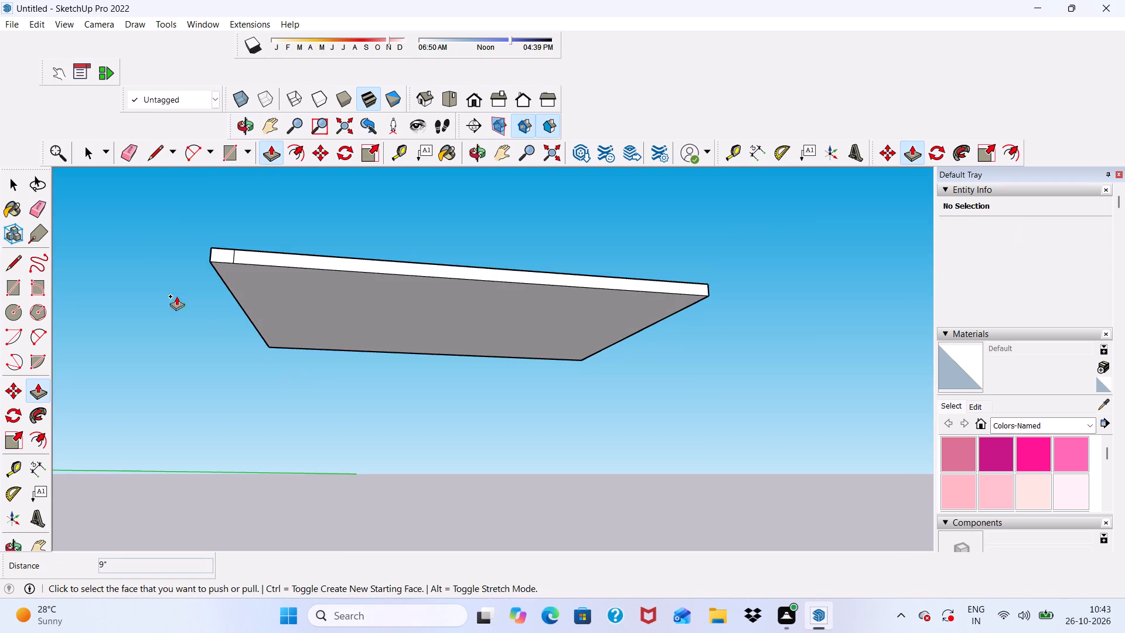
{"action": "scroll", "coordinate": [241, 210], "scroll_direction": "down", "scroll_amount": 1}
{"action": "middle_click_drag", "start_coordinate": [250, 227], "coordinate": [289, 349]}
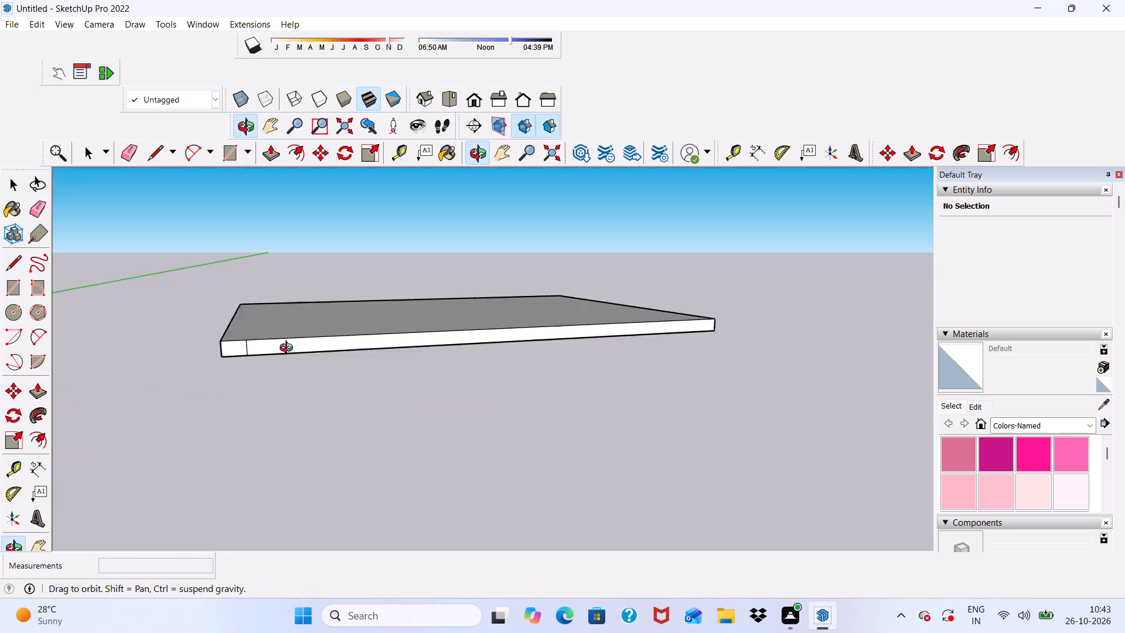
{"action": "middle_click_drag", "start_coordinate": [289, 349], "coordinate": [220, 382]}
{"action": "left_click", "coordinate": [132, 148]}
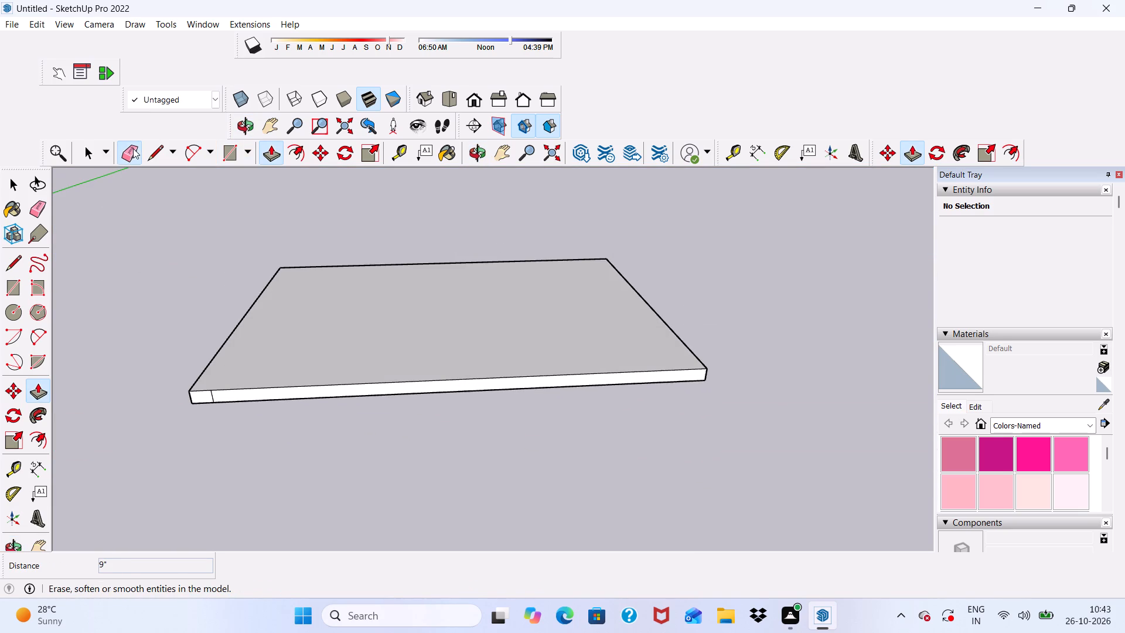
{"action": "scroll", "coordinate": [183, 315], "scroll_direction": "up", "scroll_amount": 5}
{"action": "left_click_drag", "start_coordinate": [246, 508], "coordinate": [262, 513]}
Offset the outline of the detached slab's underside inward by 9" to form a border strip.
{"action": "scroll", "coordinate": [189, 450], "scroll_direction": "down", "scroll_amount": 8}
{"action": "middle_click_drag", "start_coordinate": [529, 483], "coordinate": [189, 497]}
{"action": "scroll", "coordinate": [403, 453], "scroll_direction": "up", "scroll_amount": 6}
{"action": "middle_click_drag", "start_coordinate": [384, 503], "coordinate": [383, 485]}
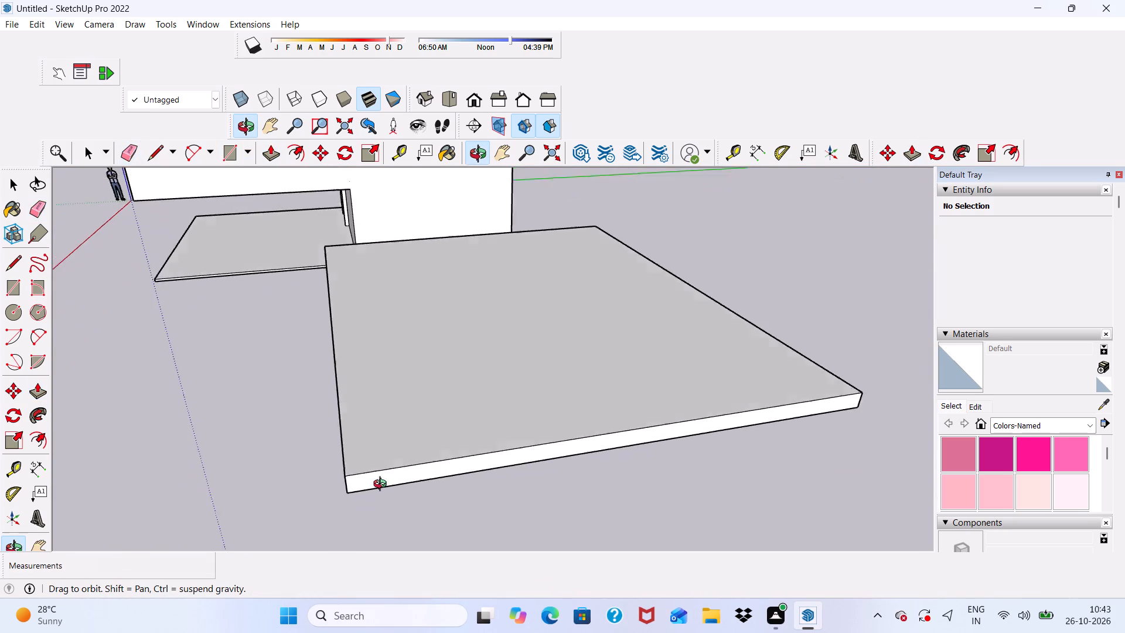
{"action": "middle_click_drag", "start_coordinate": [383, 485], "coordinate": [703, 238]}
{"action": "key", "text": "space"}
{"action": "scroll", "coordinate": [613, 258], "scroll_direction": "up", "scroll_amount": 6}
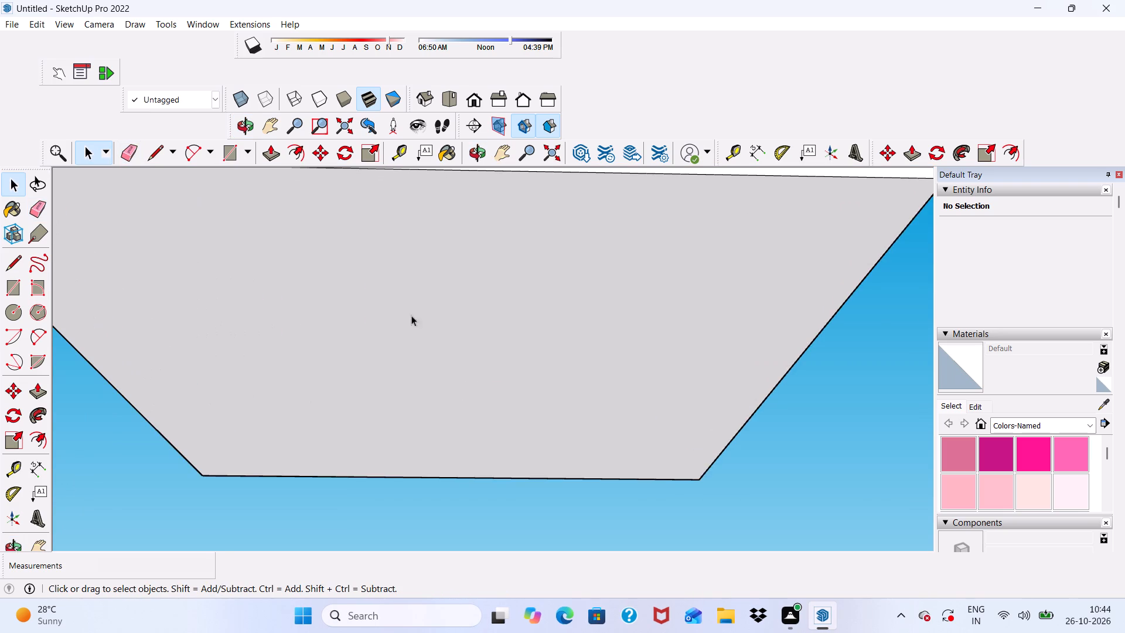
{"action": "scroll", "coordinate": [411, 329], "scroll_direction": "down", "scroll_amount": 5}
{"action": "middle_click_drag", "start_coordinate": [312, 342], "coordinate": [311, 243]}
{"action": "scroll", "coordinate": [311, 243], "scroll_direction": "up", "scroll_amount": 5}
{"action": "scroll", "coordinate": [305, 241], "scroll_direction": "down", "scroll_amount": 5}
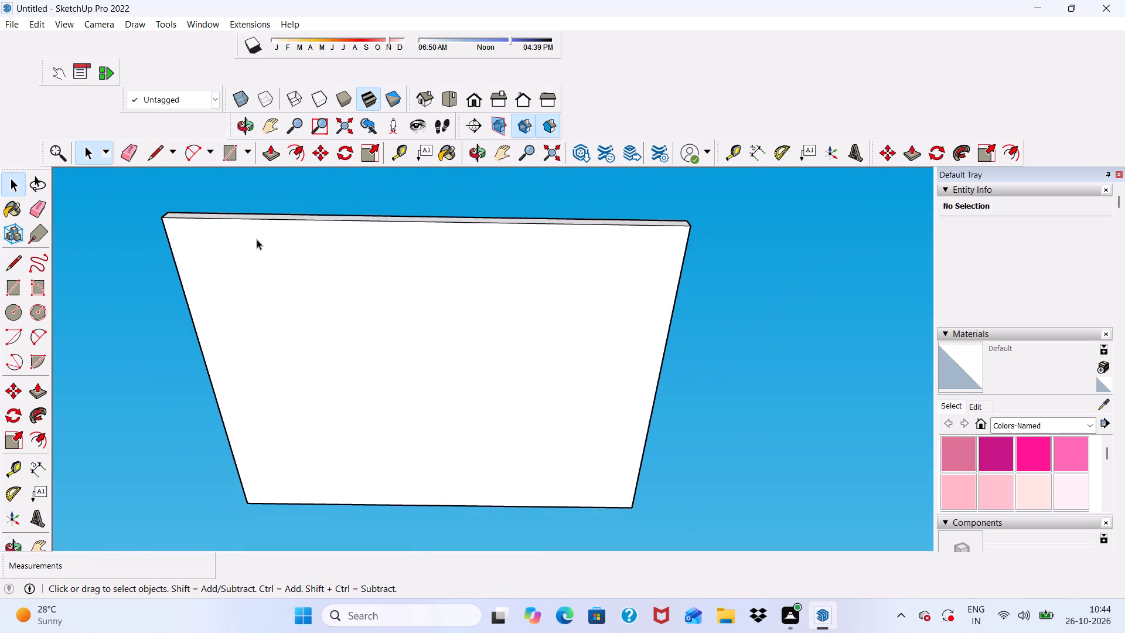
{"action": "scroll", "coordinate": [209, 257], "scroll_direction": "down", "scroll_amount": 1}
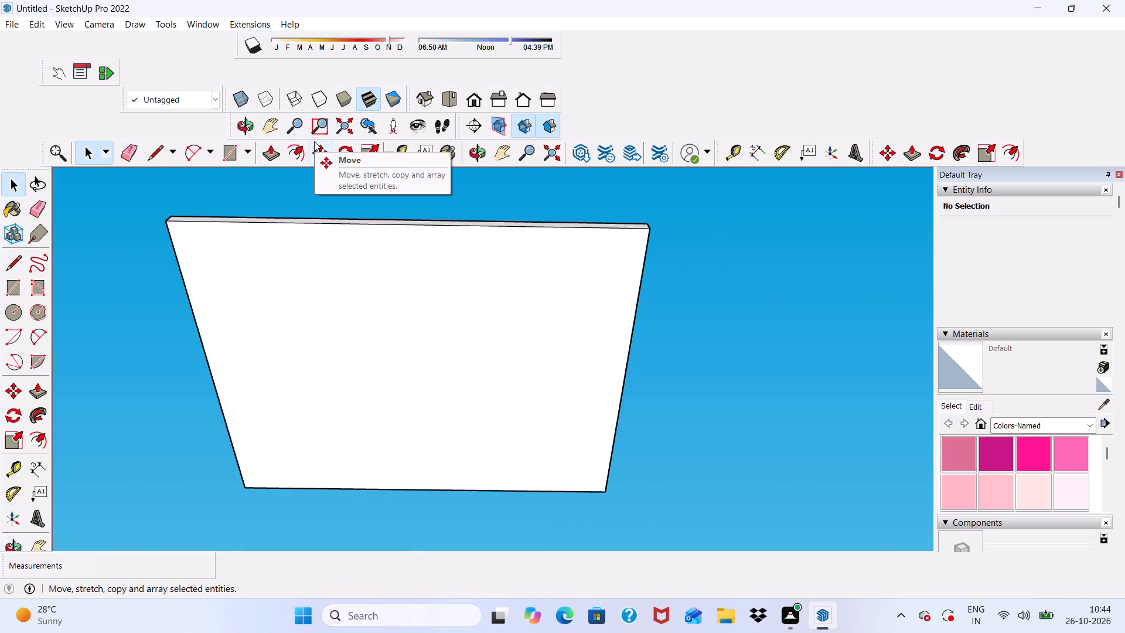
{"action": "scroll", "coordinate": [288, 224], "scroll_direction": "up", "scroll_amount": 4}
{"action": "scroll", "coordinate": [287, 225], "scroll_direction": "down", "scroll_amount": 6}
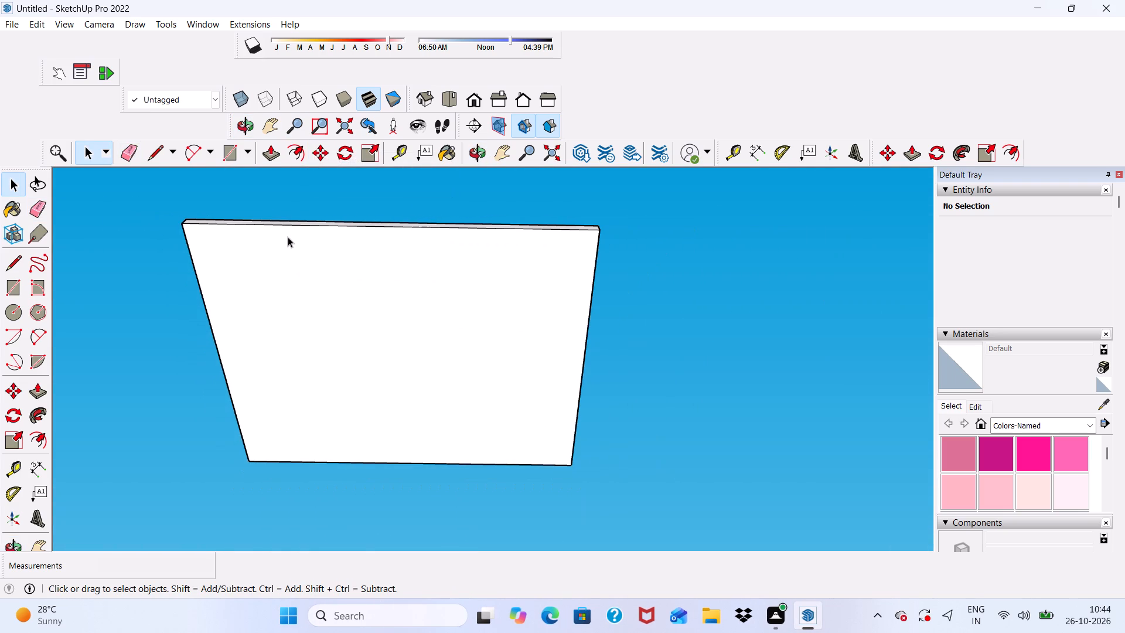
{"action": "middle_click_drag", "start_coordinate": [288, 236], "coordinate": [298, 215]}
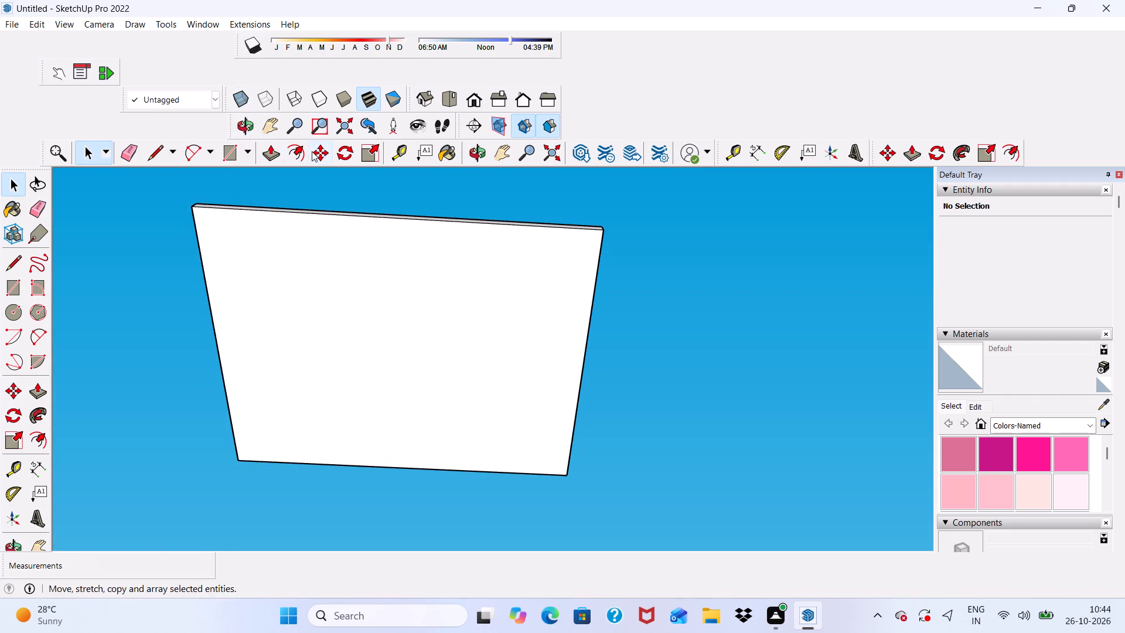
{"action": "left_click", "coordinate": [298, 154]}
{"action": "left_click", "coordinate": [213, 298]}
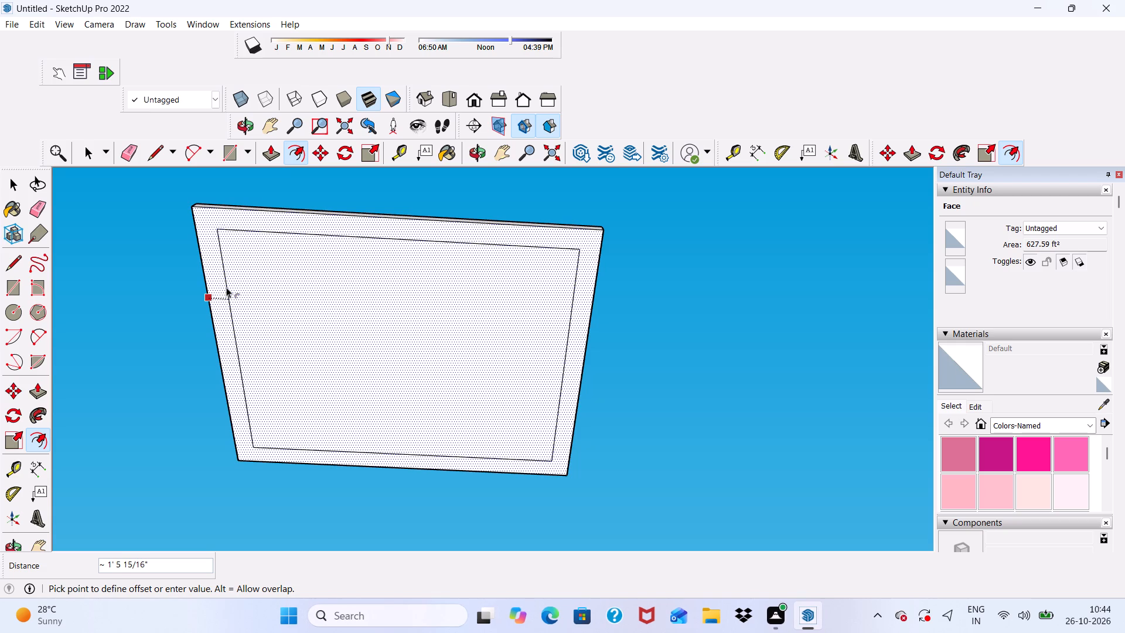
{"action": "type", "text": "9\""}
{"action": "key", "text": "Return"}
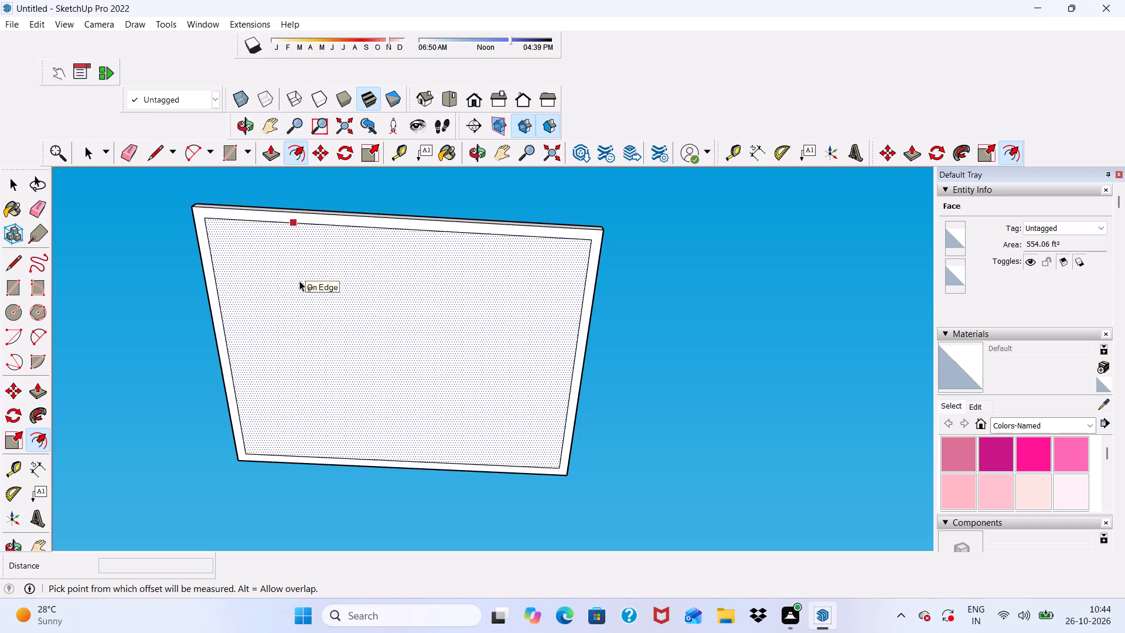
Push/Pull the border strip on the slab's underside down 6" into a raised rim.
{"action": "key", "text": "space"}
{"action": "scroll", "coordinate": [307, 274], "scroll_direction": "up", "scroll_amount": 6}
{"action": "key", "text": "space"}
{"action": "scroll", "coordinate": [173, 267], "scroll_direction": "down", "scroll_amount": 3}
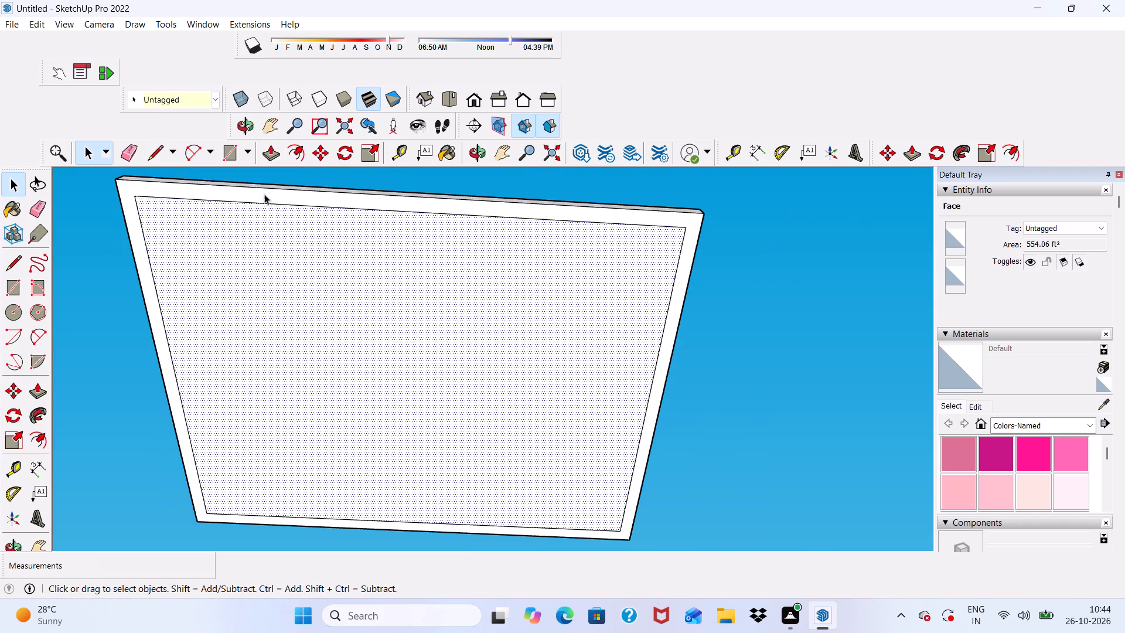
{"action": "left_click", "coordinate": [435, 197]}
{"action": "scroll", "coordinate": [423, 198], "scroll_direction": "up", "scroll_amount": 9}
{"action": "left_click", "coordinate": [412, 201]}
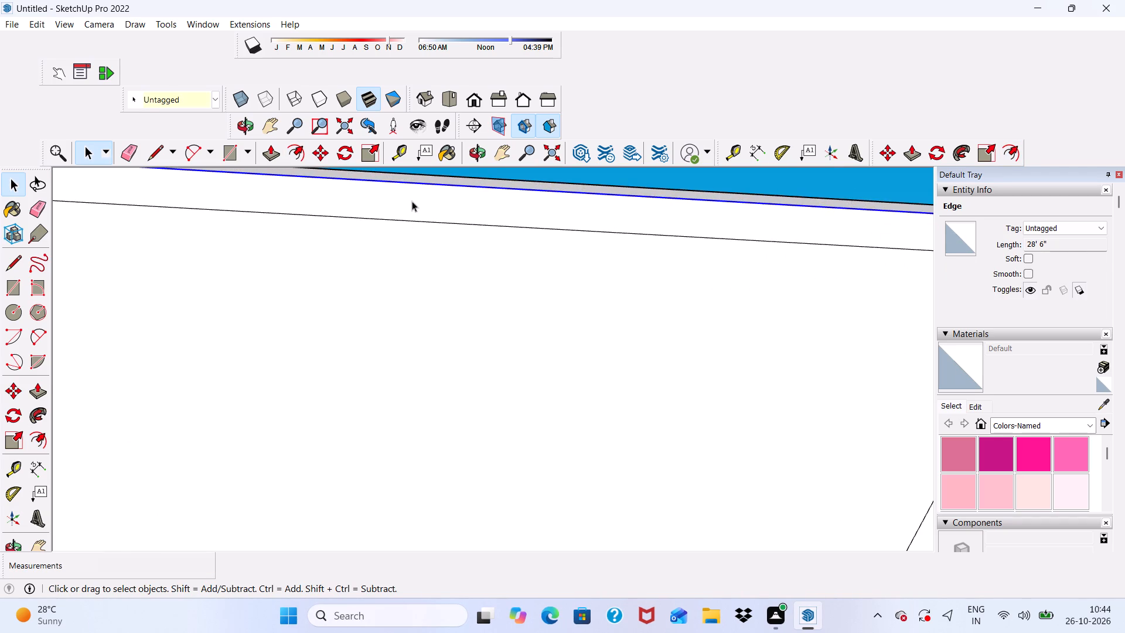
{"action": "left_click", "coordinate": [279, 150]}
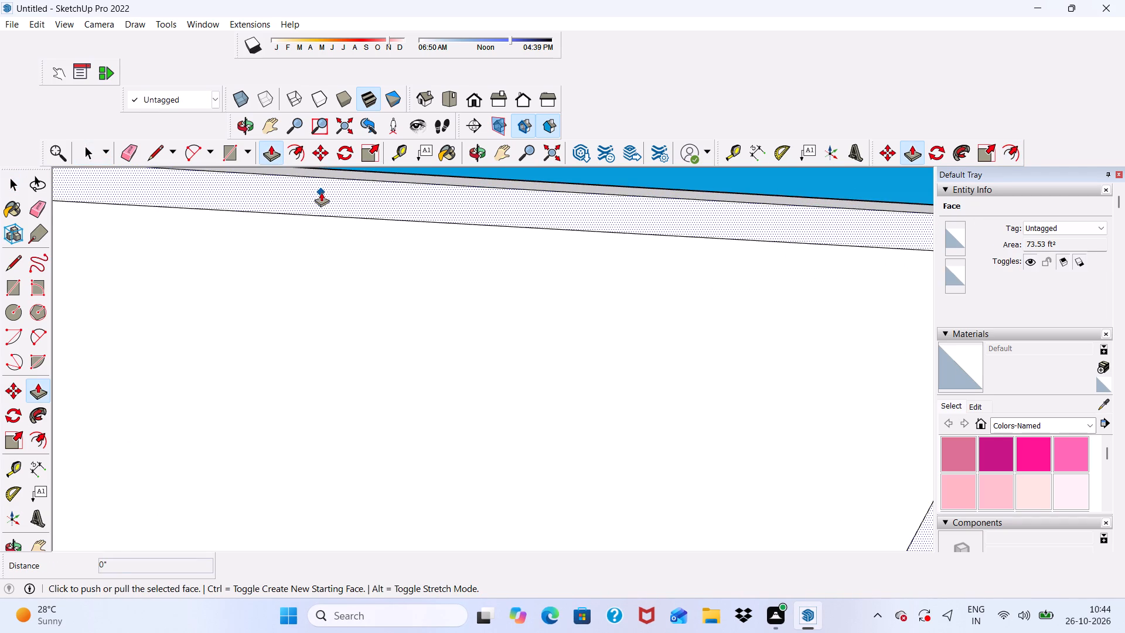
{"action": "left_click", "coordinate": [321, 192]}
{"action": "scroll", "coordinate": [296, 257], "scroll_direction": "down", "scroll_amount": 8}
{"action": "scroll", "coordinate": [342, 232], "scroll_direction": "down", "scroll_amount": 1}
{"action": "scroll", "coordinate": [341, 257], "scroll_direction": "up", "scroll_amount": 1}
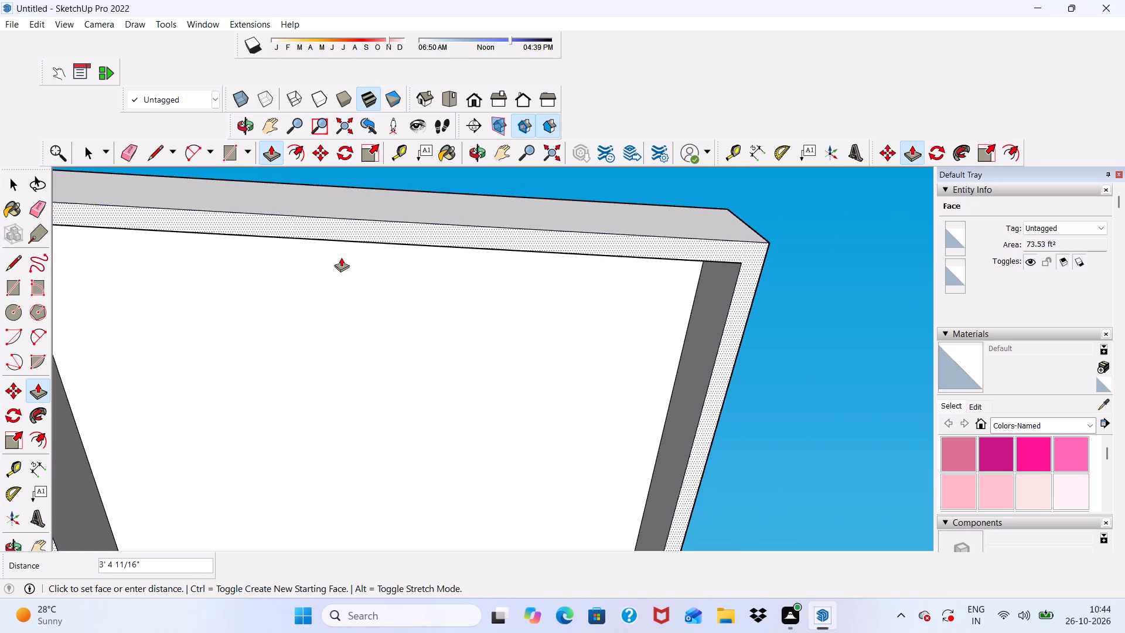
{"action": "type", "text": "6\""}
{"action": "key", "text": "Return"}
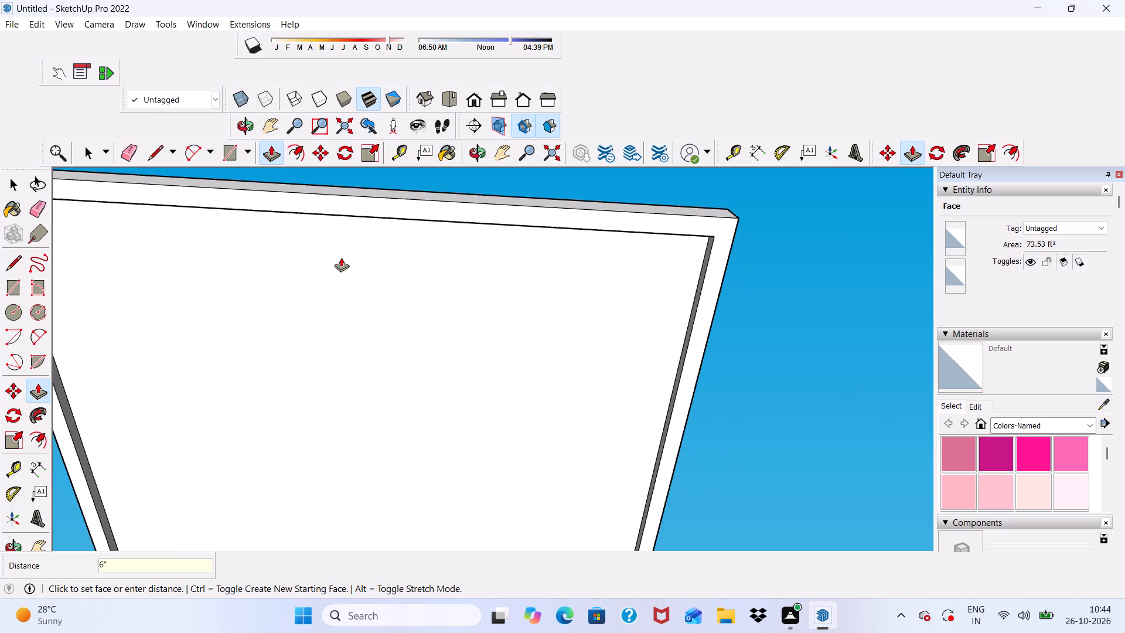
Examine the detached slab and its rim from above and below.
{"action": "scroll", "coordinate": [297, 208], "scroll_direction": "down", "scroll_amount": 8}
{"action": "middle_click_drag", "start_coordinate": [416, 275], "coordinate": [321, 603]}
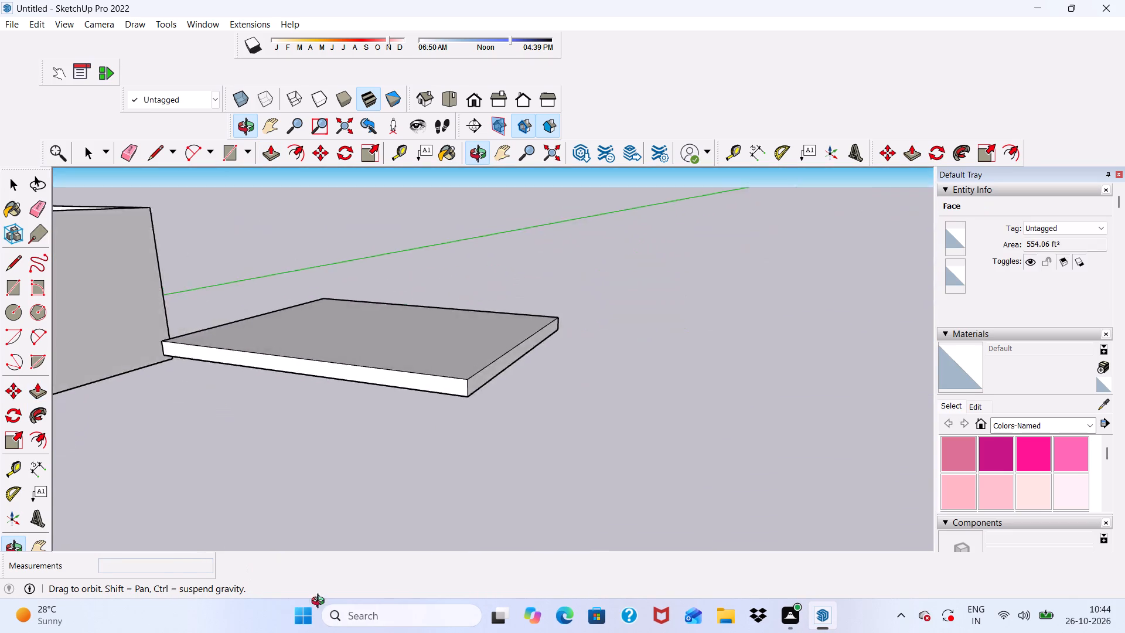
{"action": "middle_click_drag", "start_coordinate": [321, 603], "coordinate": [396, 375]}
{"action": "key", "text": "space"}
{"action": "middle_click_drag", "start_coordinate": [329, 364], "coordinate": [387, 202]}
{"action": "scroll", "coordinate": [373, 223], "scroll_direction": "up", "scroll_amount": 5}
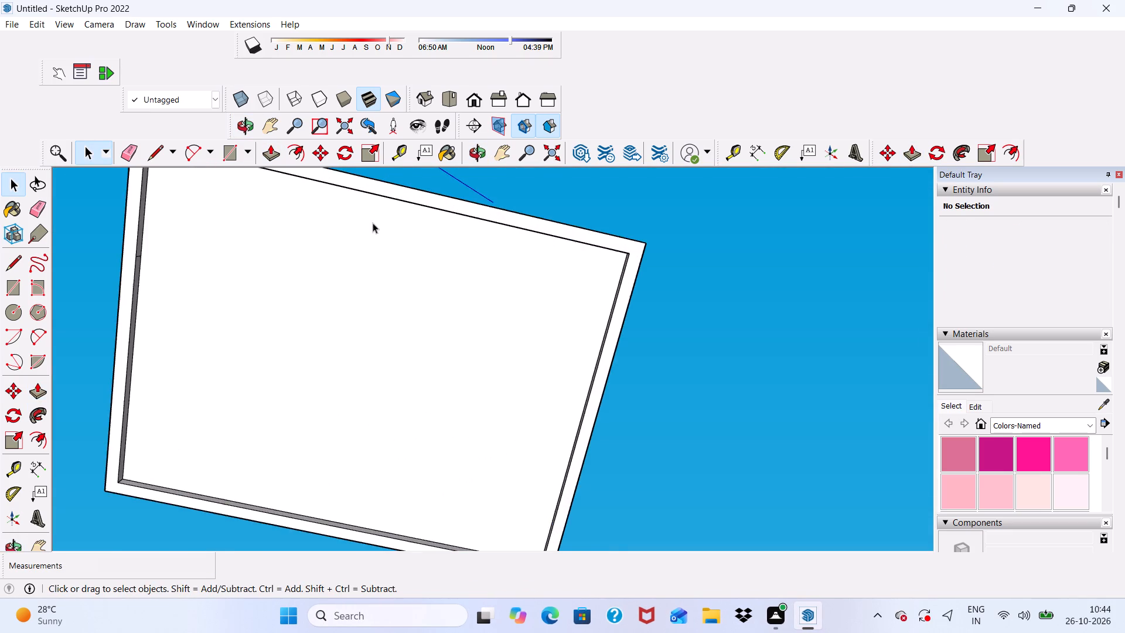
{"action": "middle_click_drag", "start_coordinate": [378, 291], "coordinate": [171, 323]}
{"action": "scroll", "coordinate": [378, 291], "scroll_direction": "down", "scroll_amount": 1}
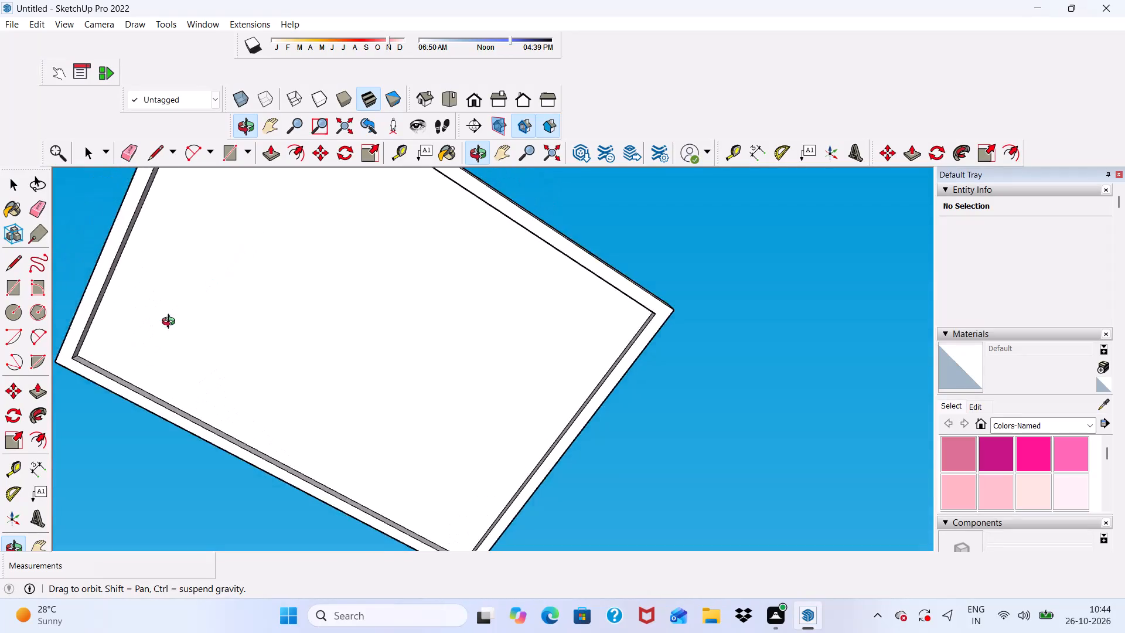
{"action": "middle_click_drag", "start_coordinate": [171, 323], "coordinate": [171, 460]}
{"action": "scroll", "coordinate": [368, 307], "scroll_direction": "down", "scroll_amount": 7}
{"action": "middle_click_drag", "start_coordinate": [427, 381], "coordinate": [251, 336]}
Offset the recessed face inside the rim inward by about 2' 2 3/4" to form a smaller rectangle.
{"action": "scroll", "coordinate": [373, 359], "scroll_direction": "up", "scroll_amount": 11}
{"action": "middle_click_drag", "start_coordinate": [398, 372], "coordinate": [407, 228]}
{"action": "scroll", "coordinate": [412, 228], "scroll_direction": "up", "scroll_amount": 1}
{"action": "scroll", "coordinate": [414, 227], "scroll_direction": "down", "scroll_amount": 6}
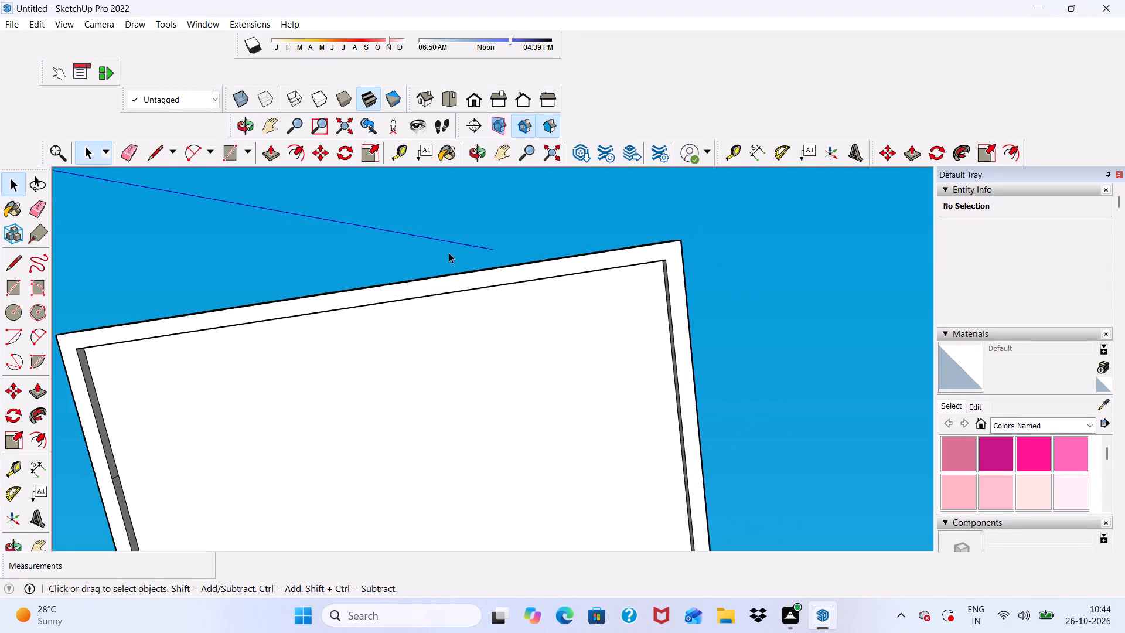
{"action": "scroll", "coordinate": [449, 253], "scroll_direction": "down", "scroll_amount": 9}
{"action": "scroll", "coordinate": [425, 361], "scroll_direction": "up", "scroll_amount": 5}
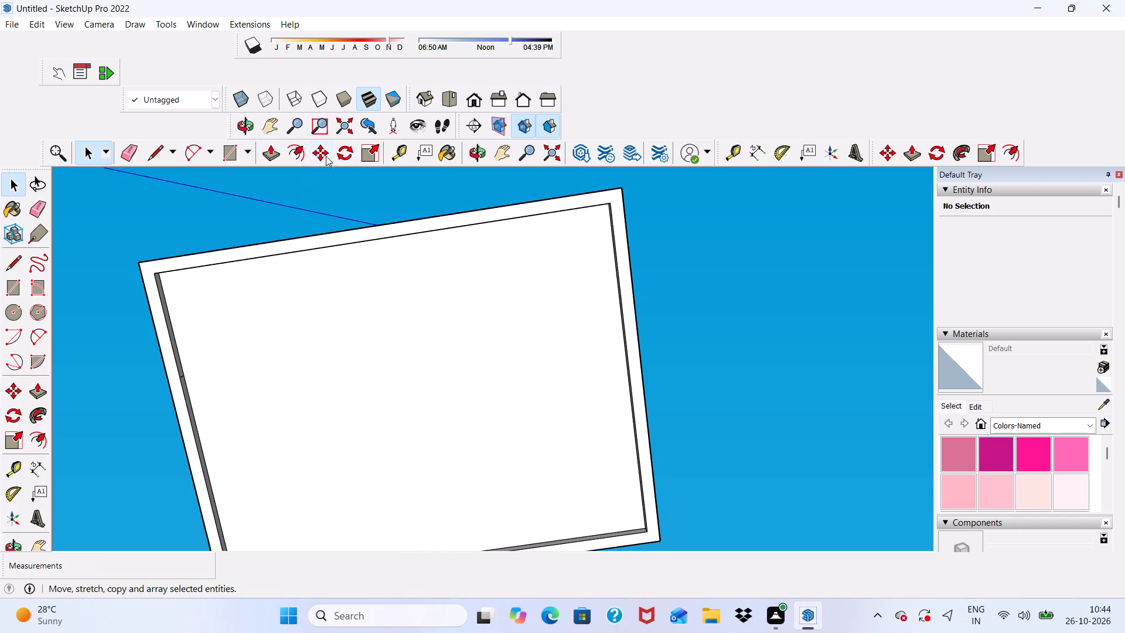
{"action": "left_click", "coordinate": [289, 152]}
{"action": "left_click", "coordinate": [226, 393]}
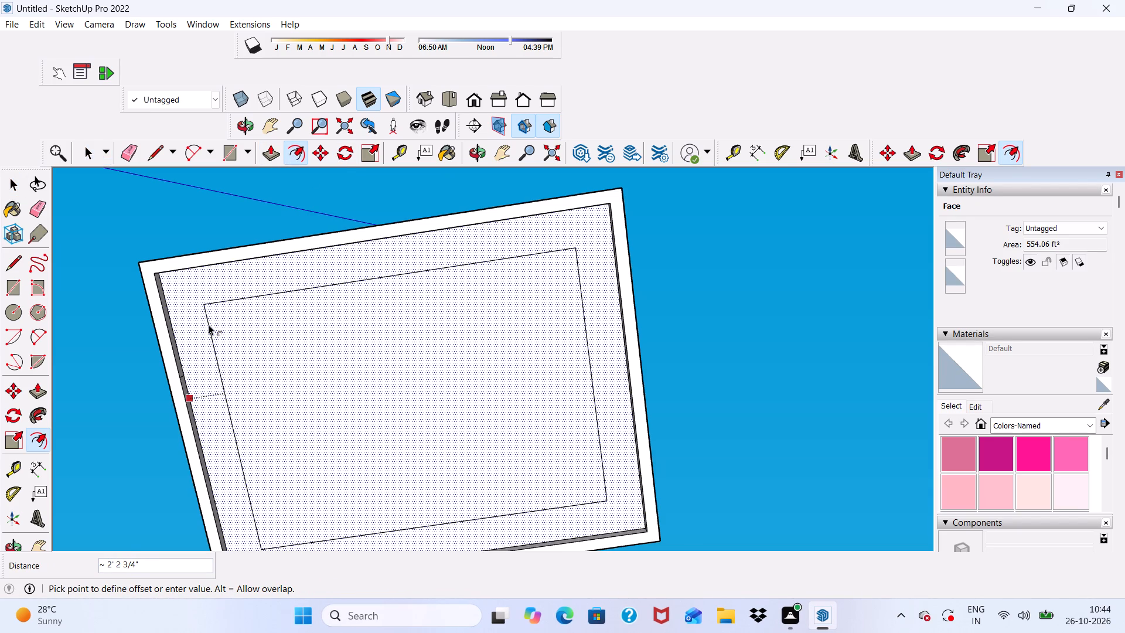
{"action": "left_click", "coordinate": [209, 325]}
Push/Pull the inner rectangle on the slab's underside down level with the surrounding rim.
{"action": "left_click", "coordinate": [273, 149]}
{"action": "left_click", "coordinate": [332, 369]}
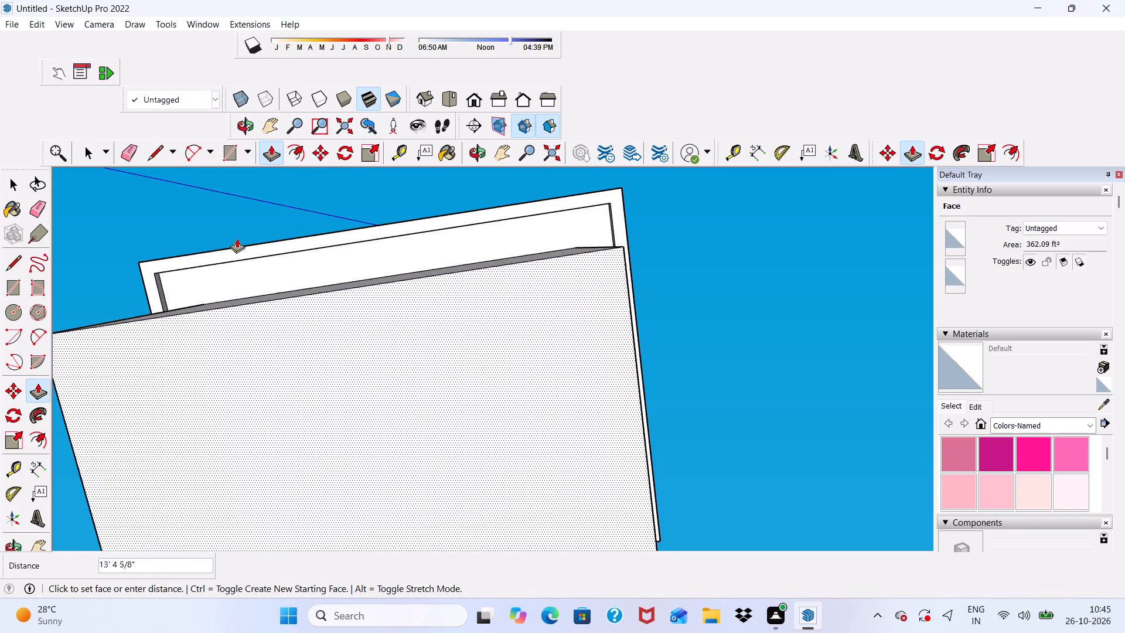
{"action": "left_click", "coordinate": [243, 258]}
{"action": "middle_click_drag", "start_coordinate": [274, 300], "coordinate": [285, 498]}
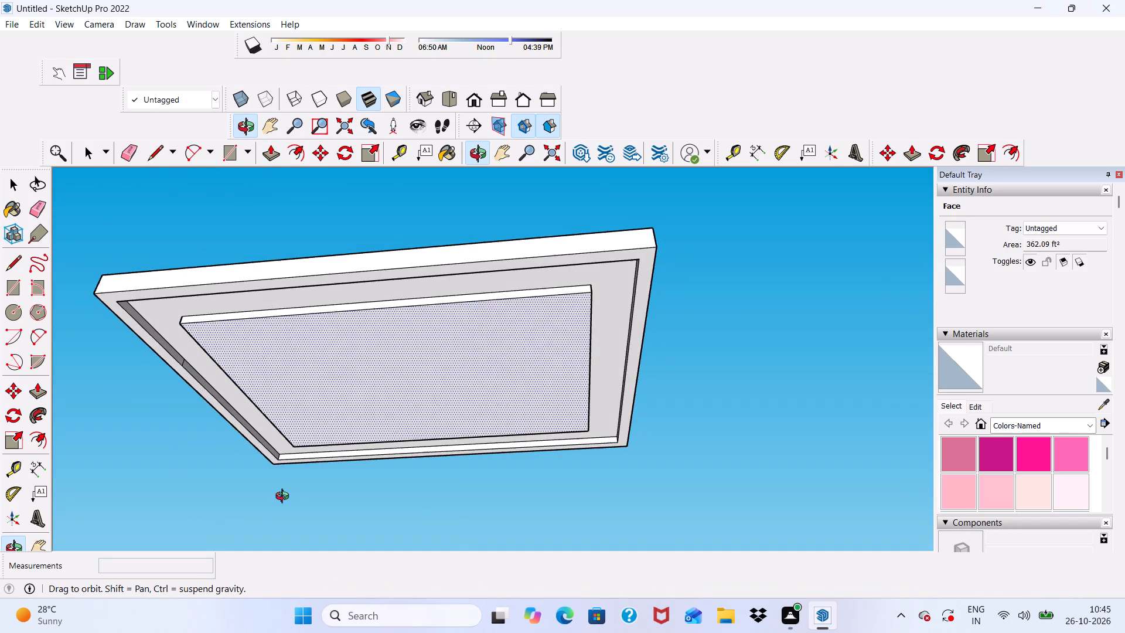
Draw a rectangle about 11' 11/16" by 9' 9 13/16" inside the raised inner panel on the slab's underside.
{"action": "middle_click_drag", "start_coordinate": [285, 498], "coordinate": [279, 493]}
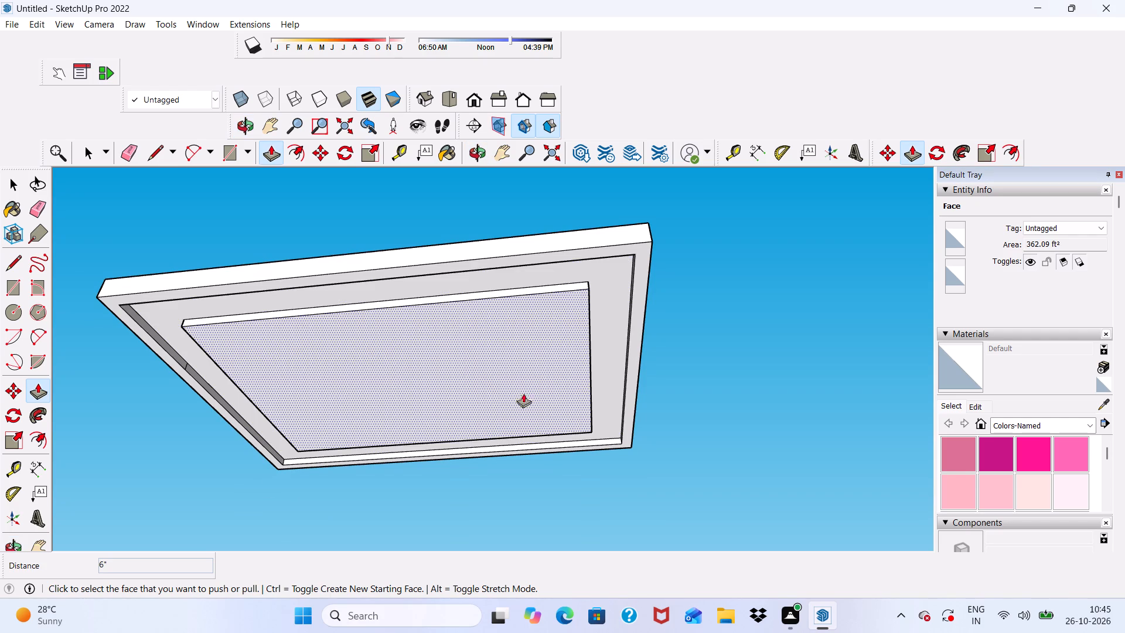
{"action": "key", "text": "space"}
{"action": "scroll", "coordinate": [356, 245], "scroll_direction": "up", "scroll_amount": 4}
{"action": "scroll", "coordinate": [365, 304], "scroll_direction": "down", "scroll_amount": 3}
{"action": "middle_click_drag", "start_coordinate": [388, 453], "coordinate": [386, 430]}
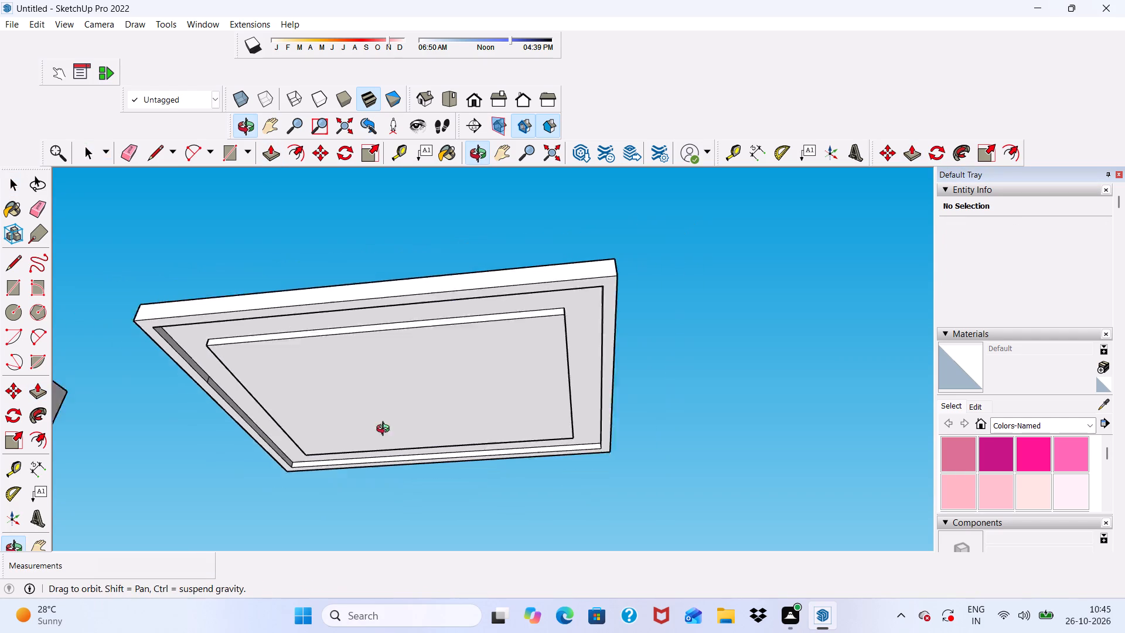
{"action": "middle_click_drag", "start_coordinate": [386, 430], "coordinate": [376, 312]}
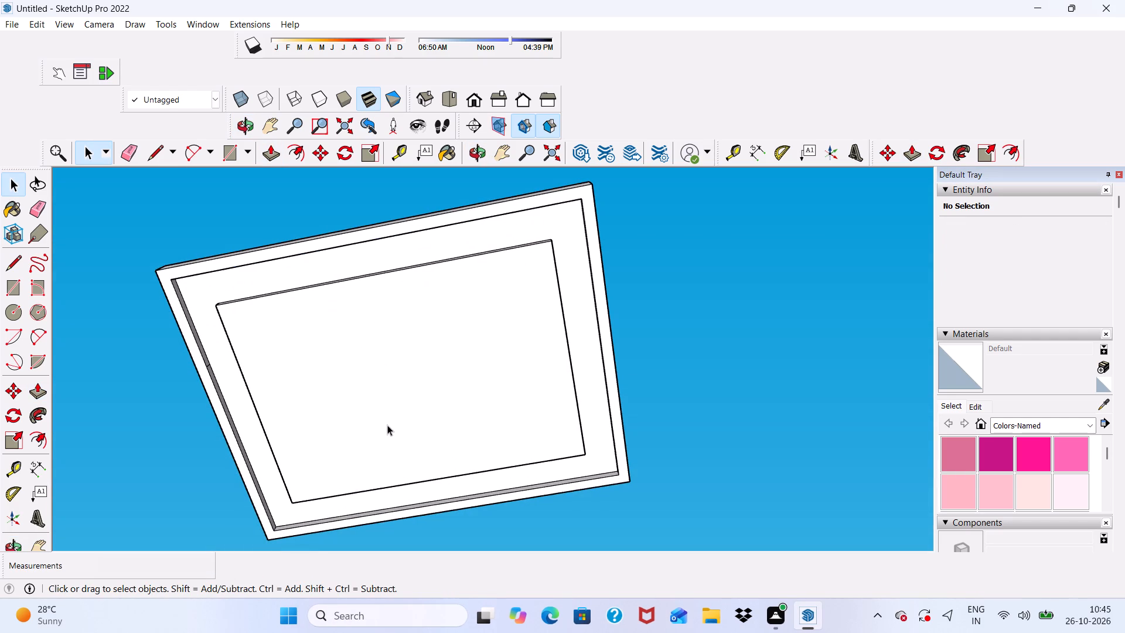
{"action": "middle_click_drag", "start_coordinate": [388, 426], "coordinate": [401, 370]}
{"action": "scroll", "coordinate": [429, 278], "scroll_direction": "down", "scroll_amount": 4}
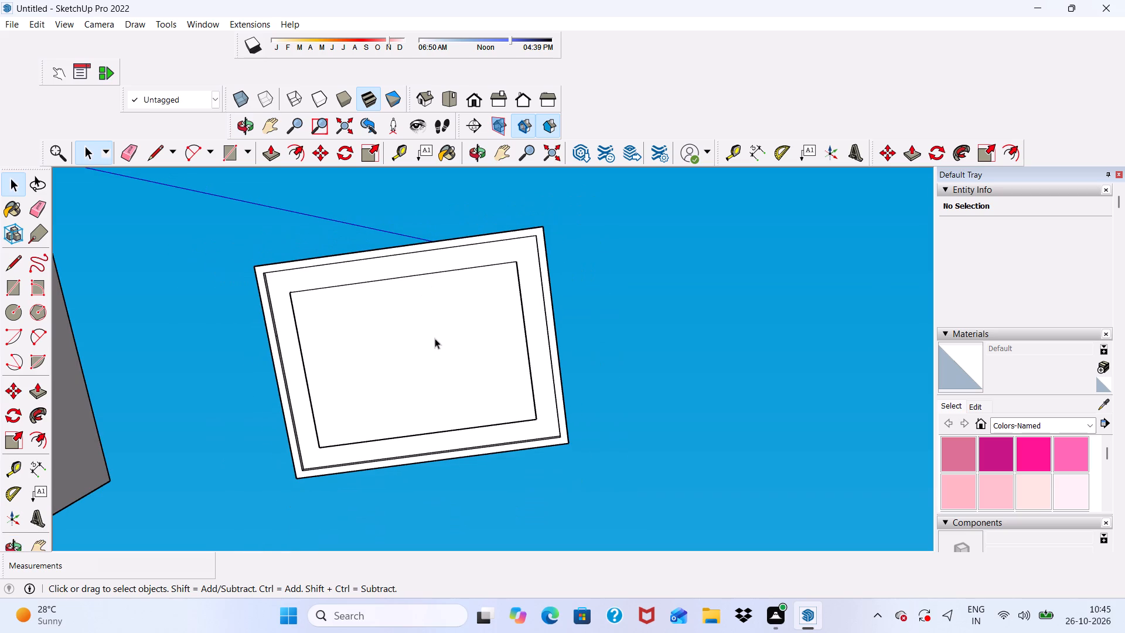
{"action": "middle_click", "coordinate": [435, 338]}
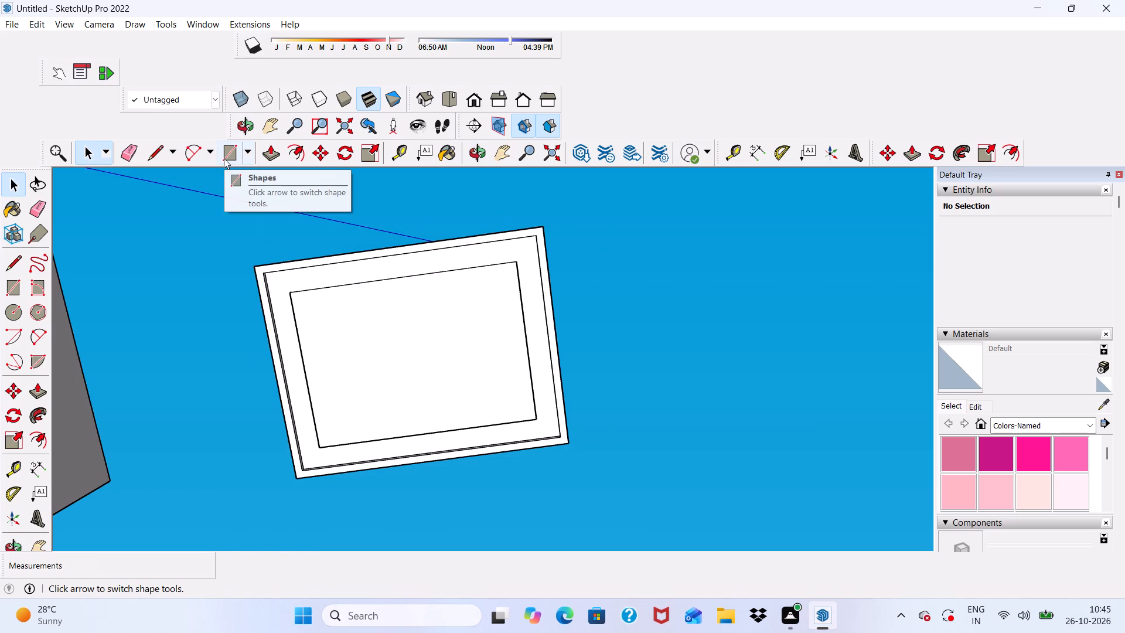
{"action": "left_click", "coordinate": [224, 158]}
{"action": "scroll", "coordinate": [411, 333], "scroll_direction": "up", "scroll_amount": 3}
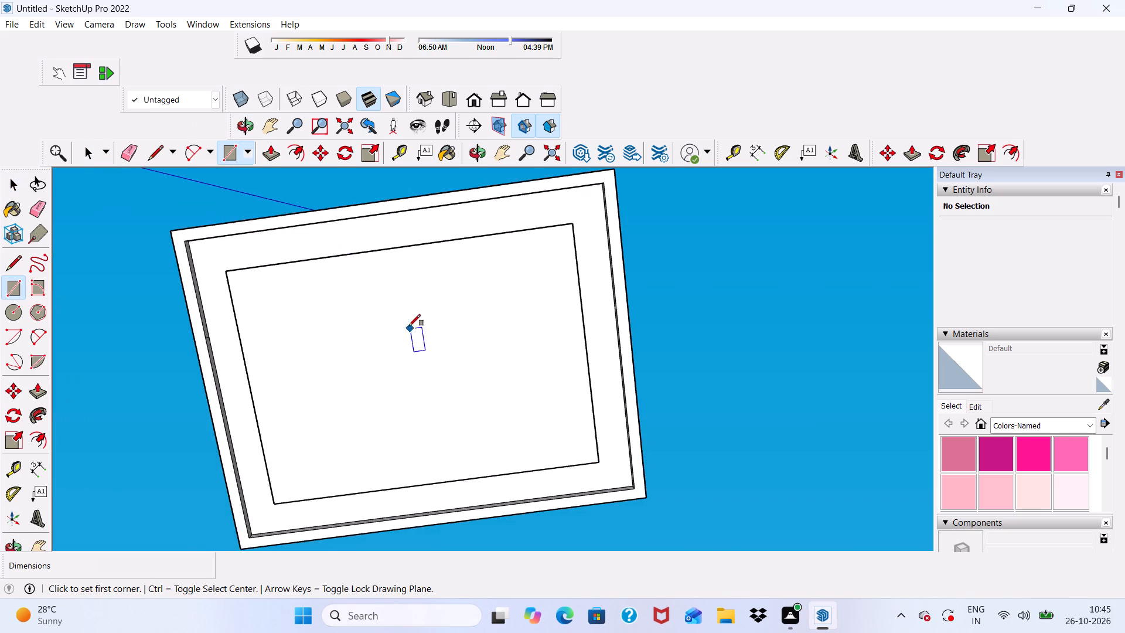
{"action": "scroll", "coordinate": [409, 326], "scroll_direction": "up", "scroll_amount": 7}
{"action": "left_click", "coordinate": [317, 271]}
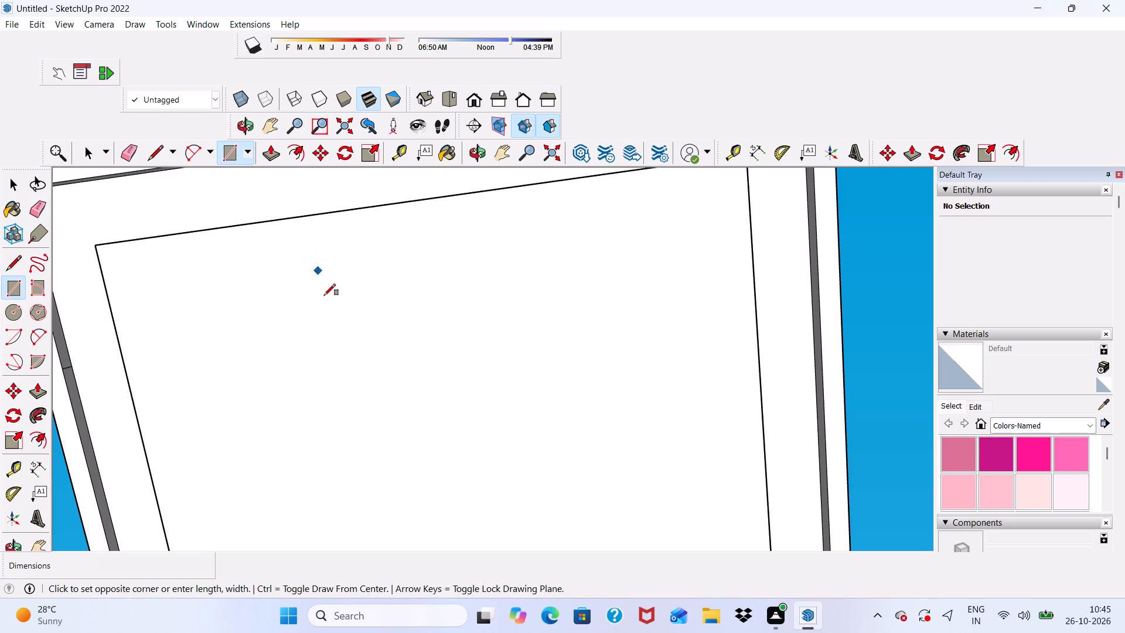
{"action": "scroll", "coordinate": [471, 335], "scroll_direction": "down", "scroll_amount": 4}
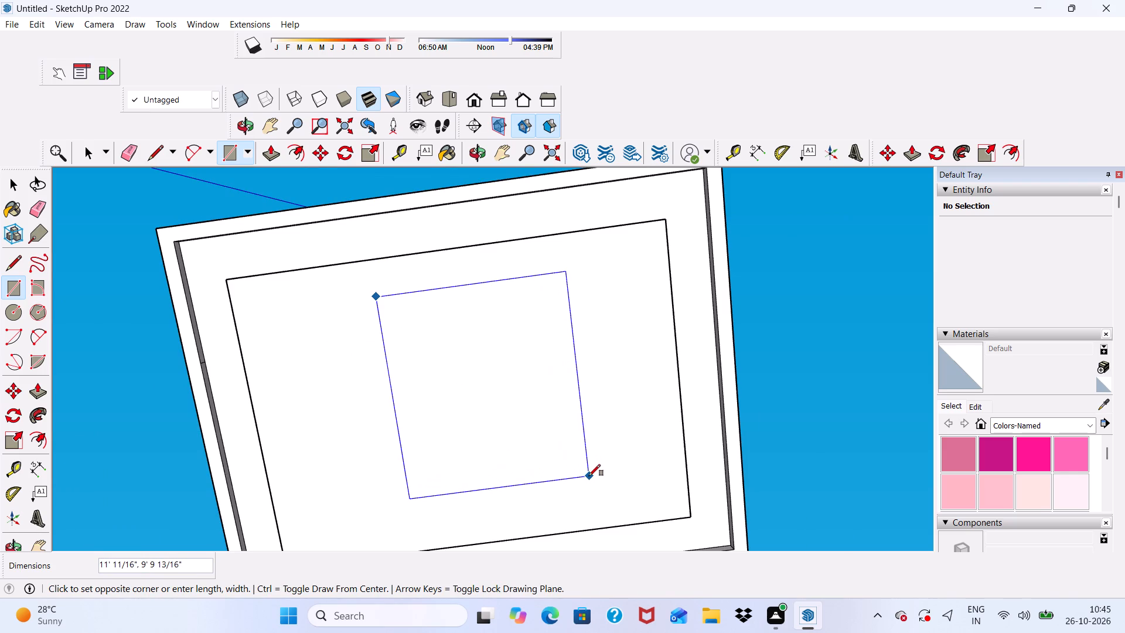
{"action": "left_click", "coordinate": [589, 476]}
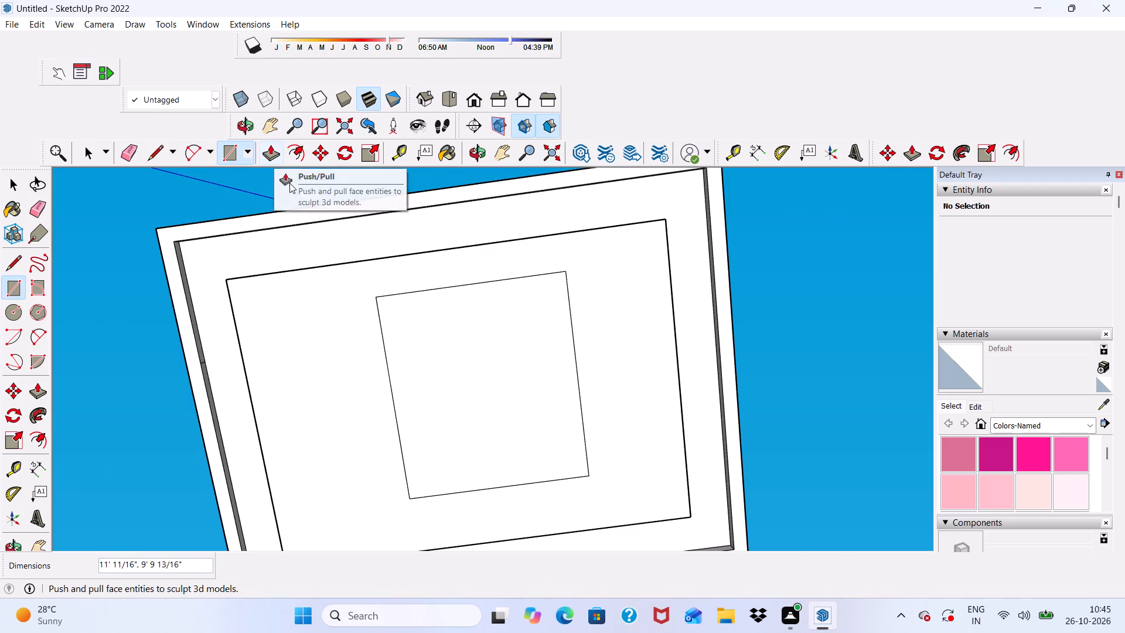
Offset the new rectangle on the slab's underside inward by about 10 3/8" to form a border strip.
{"action": "scroll", "coordinate": [363, 308], "scroll_direction": "down", "scroll_amount": 4}
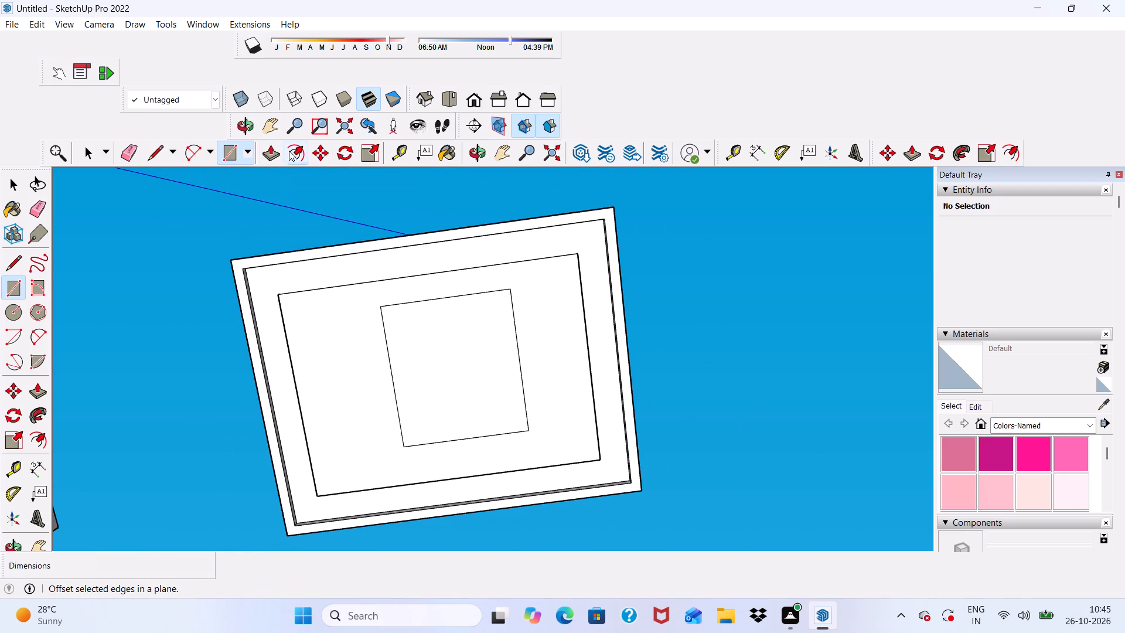
{"action": "left_click", "coordinate": [289, 151]}
{"action": "left_click", "coordinate": [403, 380]}
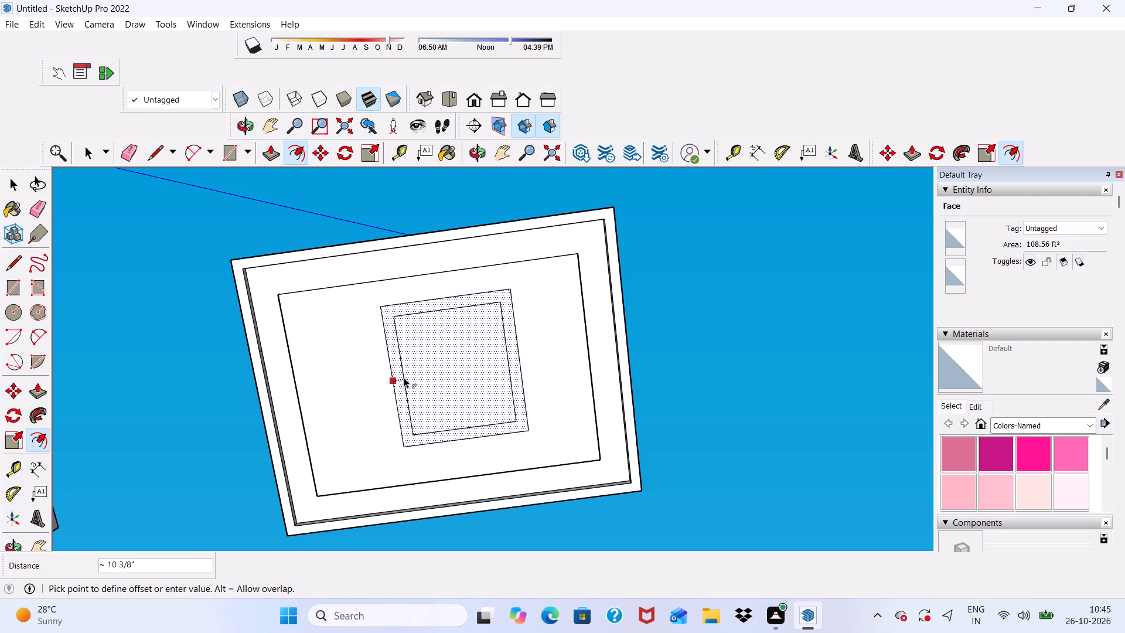
{"action": "left_click", "coordinate": [404, 377]}
{"action": "scroll", "coordinate": [391, 366], "scroll_direction": "down", "scroll_amount": 3}
{"action": "left_click_drag", "start_coordinate": [589, 328], "coordinate": [622, 334]}
{"action": "key", "text": "space"}
Examine the slab's underside, its nested rectangles and border strip, and the slab's position beside the building.
{"action": "scroll", "coordinate": [729, 315], "scroll_direction": "up", "scroll_amount": 5}
{"action": "scroll", "coordinate": [560, 294], "scroll_direction": "down", "scroll_amount": 6}
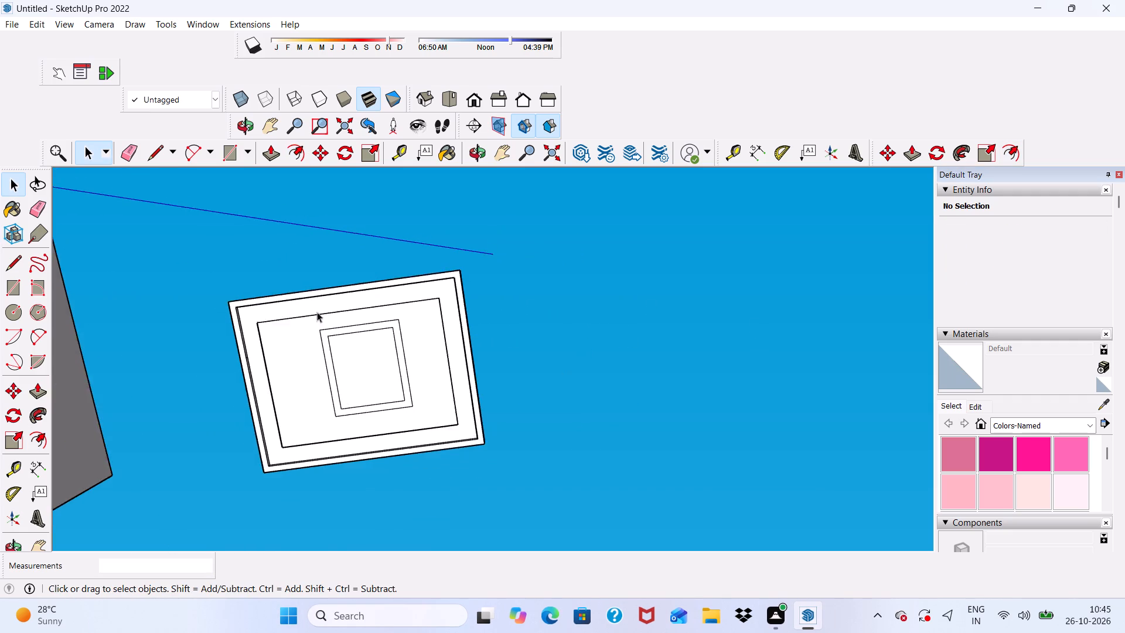
{"action": "middle_click_drag", "start_coordinate": [329, 319], "coordinate": [387, 557]}
{"action": "middle_click_drag", "start_coordinate": [343, 590], "coordinate": [325, 578]}
{"action": "middle_click_drag", "start_coordinate": [339, 384], "coordinate": [111, 567]}
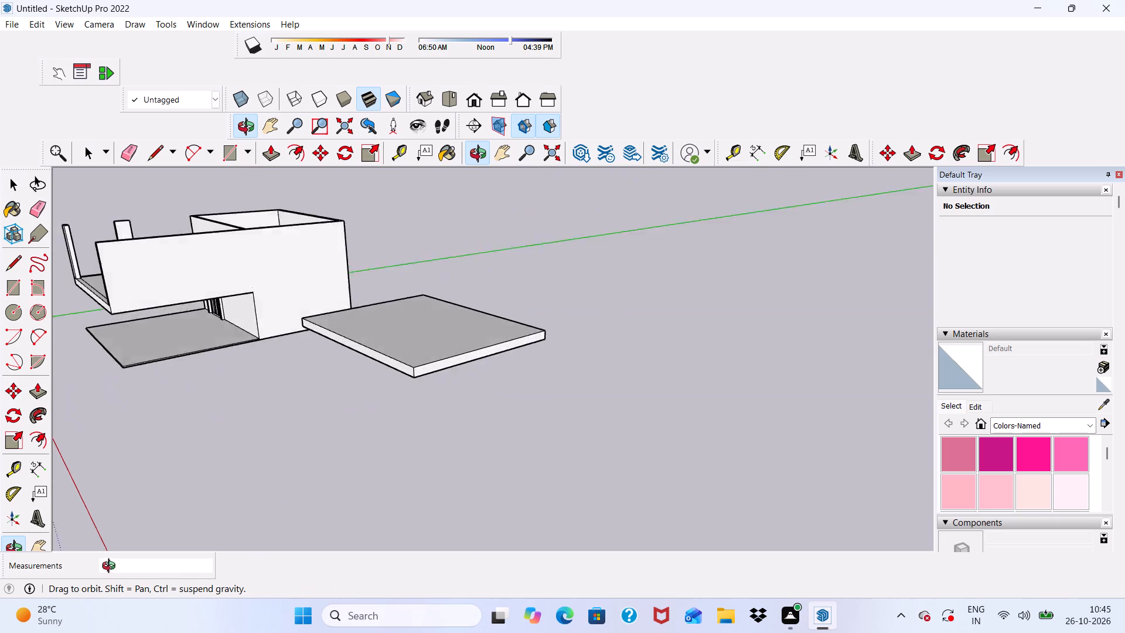
{"action": "middle_click_drag", "start_coordinate": [111, 567], "coordinate": [319, 291]}
{"action": "scroll", "coordinate": [318, 291], "scroll_direction": "up", "scroll_amount": 10}
{"action": "scroll", "coordinate": [327, 290], "scroll_direction": "down", "scroll_amount": 4}
{"action": "middle_click_drag", "start_coordinate": [362, 300], "coordinate": [363, 299]}
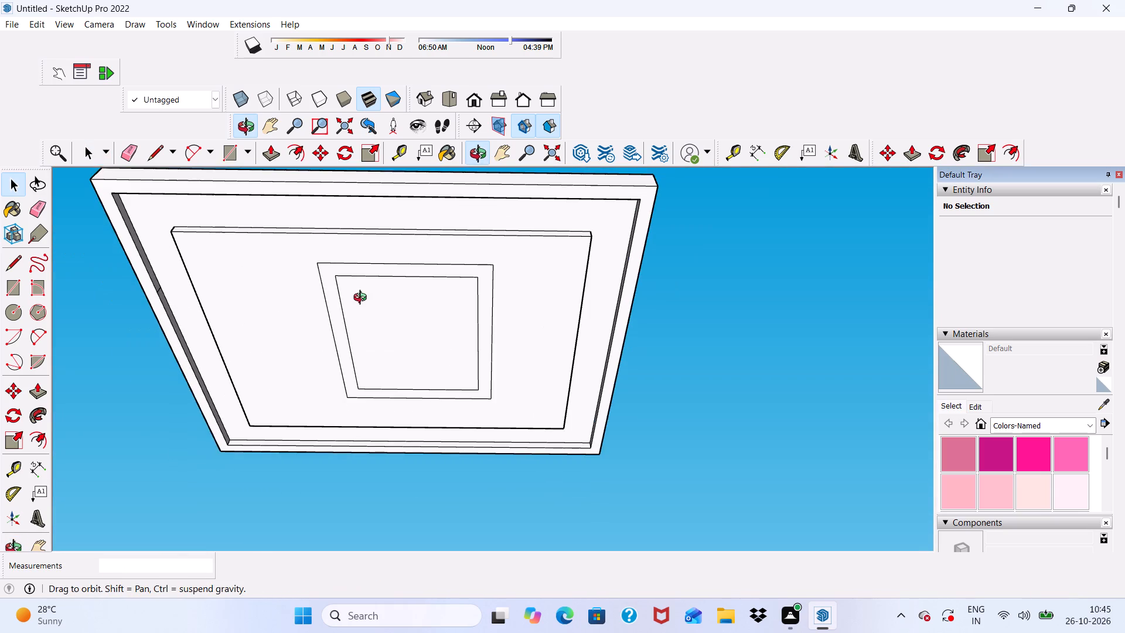
{"action": "middle_click_drag", "start_coordinate": [363, 299], "coordinate": [352, 253]}
{"action": "scroll", "coordinate": [360, 334], "scroll_direction": "up", "scroll_amount": 6}
{"action": "scroll", "coordinate": [360, 330], "scroll_direction": "down", "scroll_amount": 1}
{"action": "scroll", "coordinate": [338, 253], "scroll_direction": "down", "scroll_amount": 3}
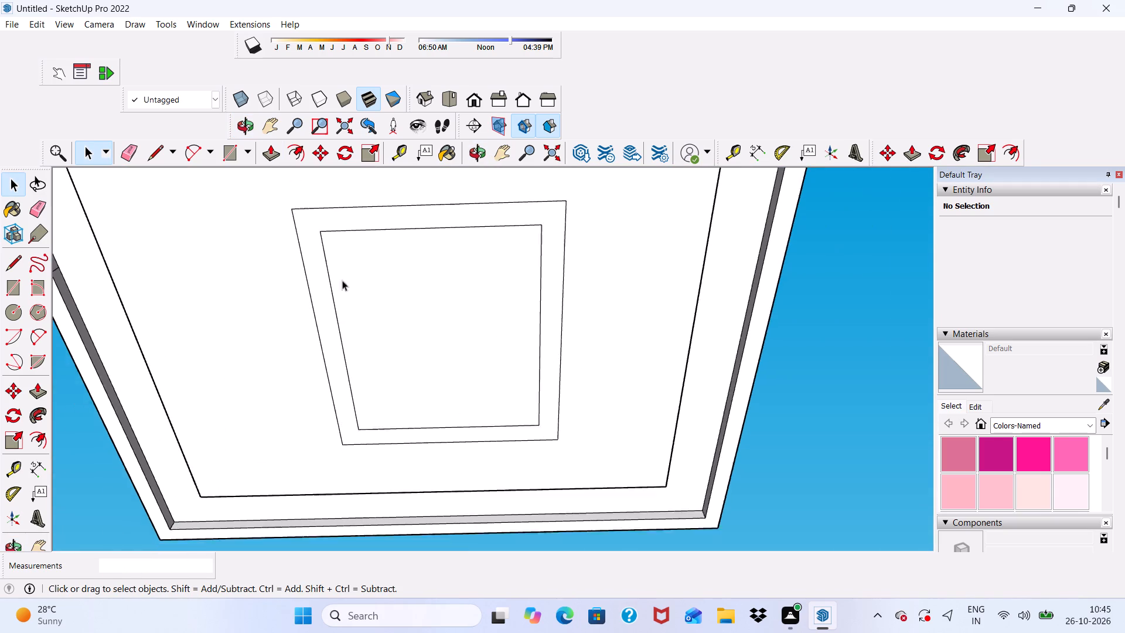
{"action": "scroll", "coordinate": [342, 280], "scroll_direction": "down", "scroll_amount": 9}
{"action": "middle_click_drag", "start_coordinate": [387, 316], "coordinate": [381, 485]}
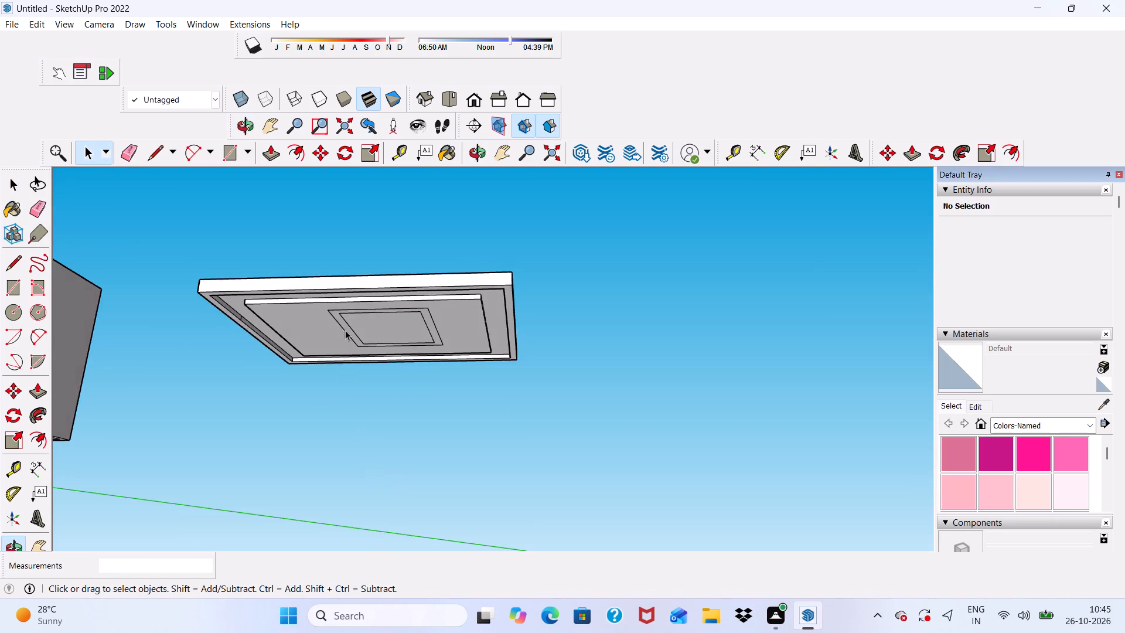
{"action": "scroll", "coordinate": [335, 293], "scroll_direction": "down", "scroll_amount": 5}
{"action": "scroll", "coordinate": [325, 283], "scroll_direction": "up", "scroll_amount": 4}
{"action": "scroll", "coordinate": [325, 283], "scroll_direction": "down", "scroll_amount": 5}
{"action": "scroll", "coordinate": [391, 328], "scroll_direction": "down", "scroll_amount": 2}
{"action": "scroll", "coordinate": [237, 286], "scroll_direction": "down", "scroll_amount": 4}
{"action": "scroll", "coordinate": [298, 293], "scroll_direction": "down", "scroll_amount": 1}
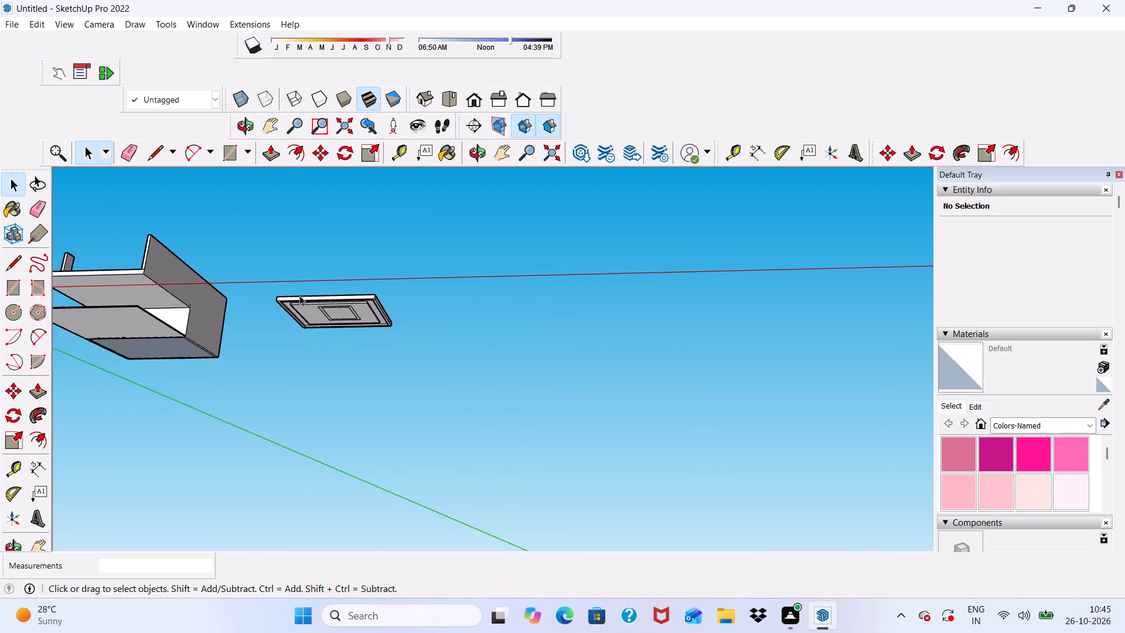
{"action": "middle_click_drag", "start_coordinate": [299, 296], "coordinate": [240, 502]}
{"action": "middle_click_drag", "start_coordinate": [234, 468], "coordinate": [315, 224]}
{"action": "scroll", "coordinate": [318, 215], "scroll_direction": "up", "scroll_amount": 8}
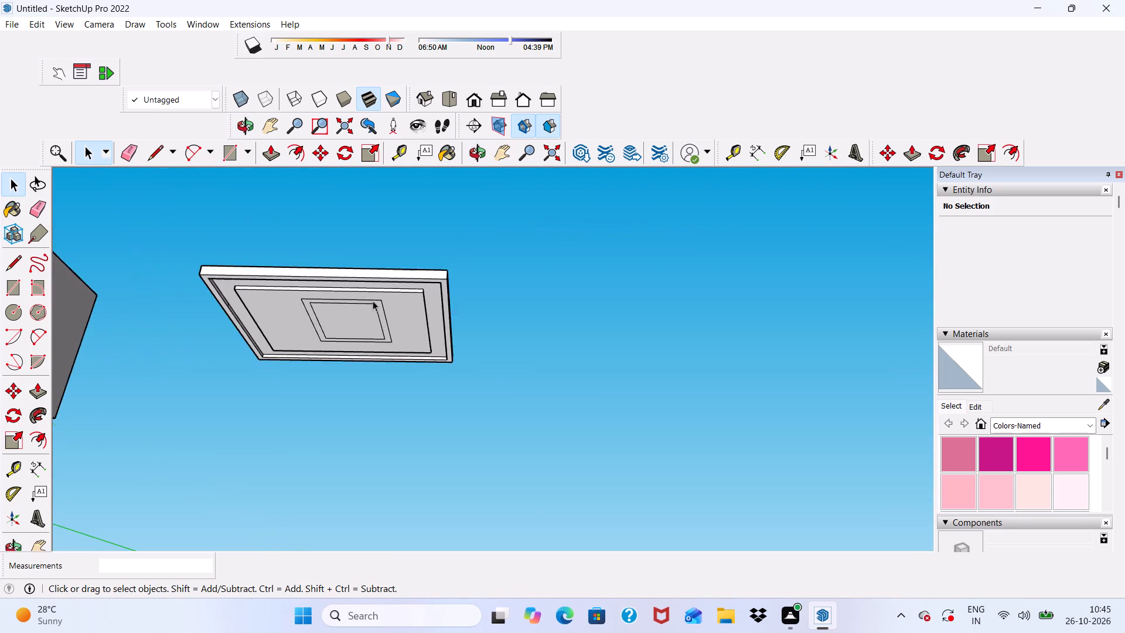
{"action": "scroll", "coordinate": [373, 301], "scroll_direction": "up", "scroll_amount": 12}
{"action": "scroll", "coordinate": [363, 301], "scroll_direction": "up", "scroll_amount": 11}
{"action": "scroll", "coordinate": [285, 281], "scroll_direction": "up", "scroll_amount": 4}
{"action": "left_click", "coordinate": [284, 281]}
{"action": "scroll", "coordinate": [274, 284], "scroll_direction": "down", "scroll_amount": 3}
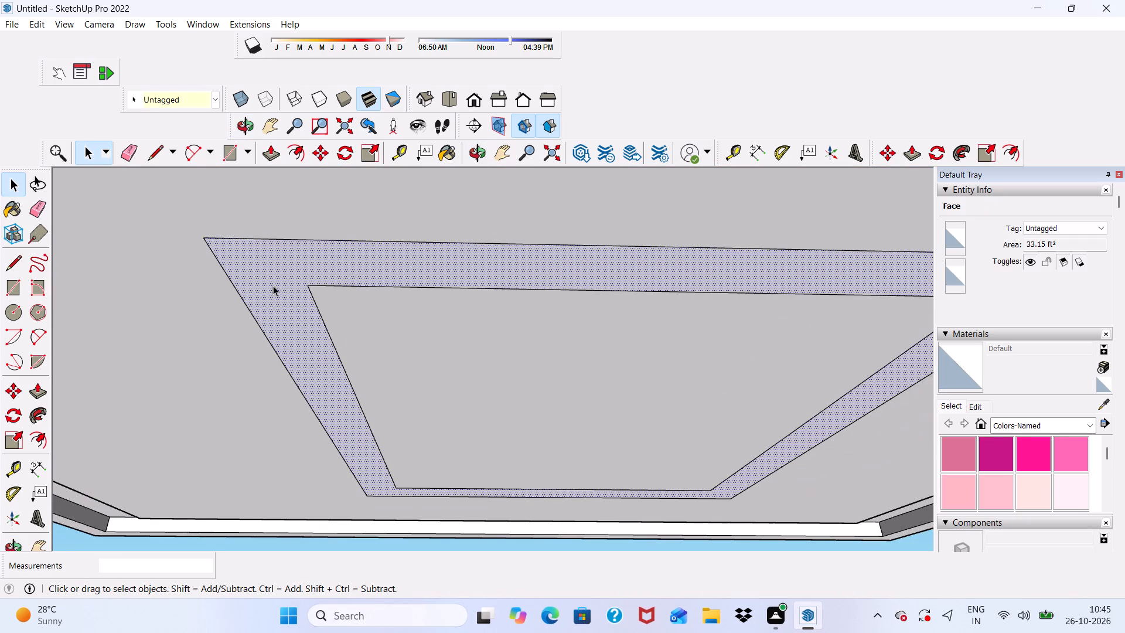
{"action": "scroll", "coordinate": [308, 250], "scroll_direction": "down", "scroll_amount": 17}
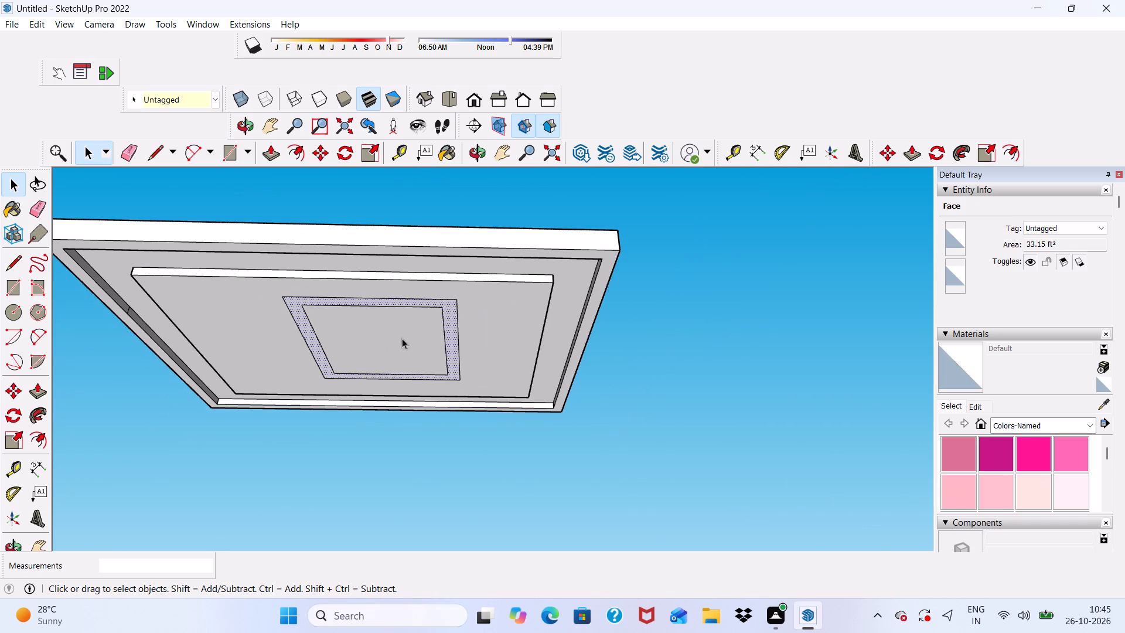
{"action": "middle_click_drag", "start_coordinate": [442, 332], "coordinate": [487, 207]}
{"action": "scroll", "coordinate": [487, 207], "scroll_direction": "down", "scroll_amount": 1}
{"action": "left_click", "coordinate": [642, 266]}
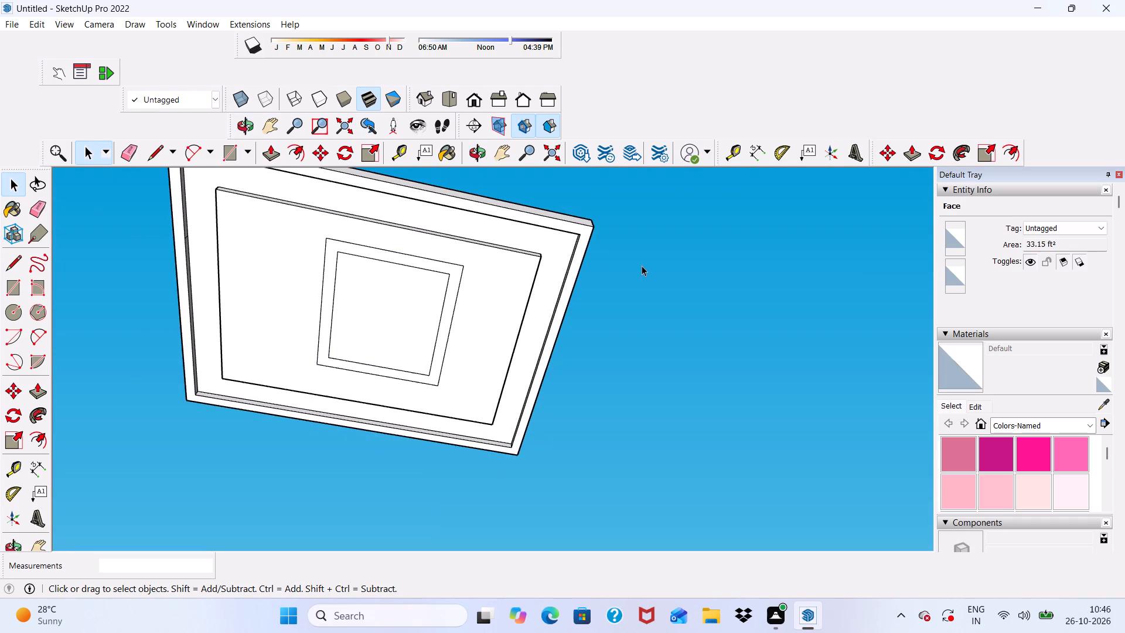
Draw a rectangle about 5' 10 1/8" by 7' 1/2" across one corner of the bordered rectangle, starting on its outer edge.
{"action": "scroll", "coordinate": [401, 259], "scroll_direction": "up", "scroll_amount": 5}
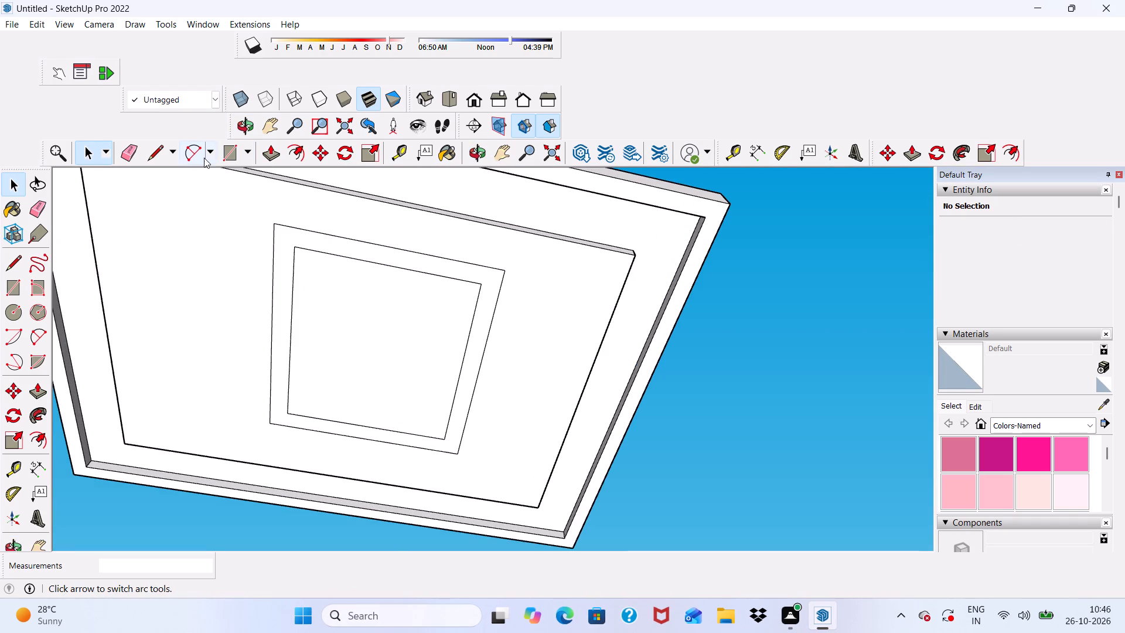
{"action": "left_click", "coordinate": [226, 150]}
{"action": "scroll", "coordinate": [326, 369], "scroll_direction": "up", "scroll_amount": 2}
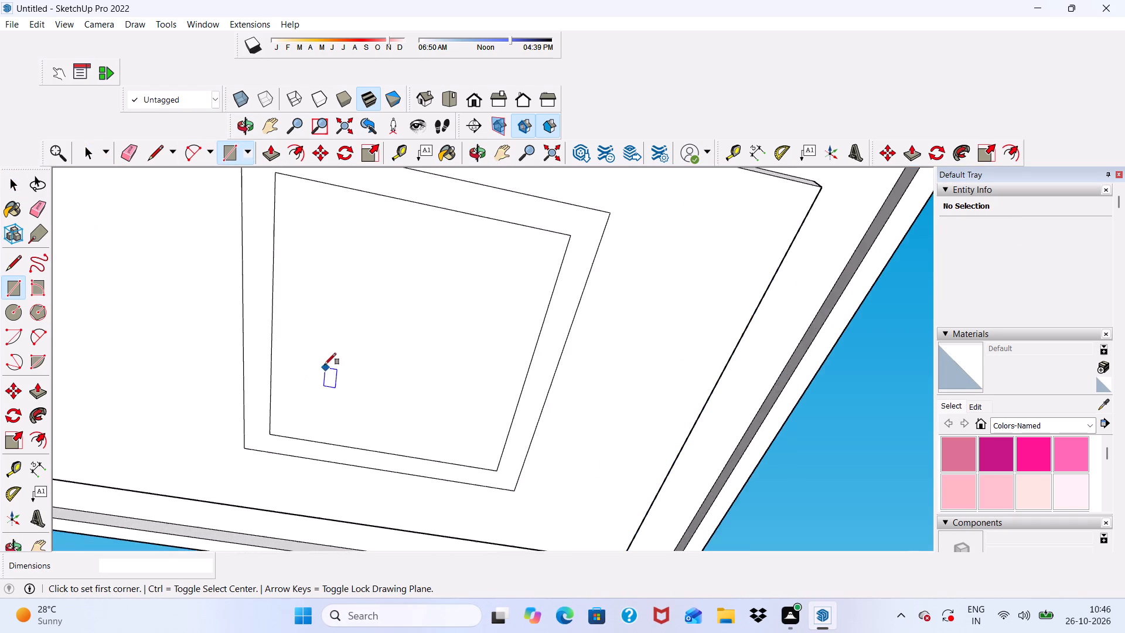
{"action": "scroll", "coordinate": [325, 365], "scroll_direction": "up", "scroll_amount": 6}
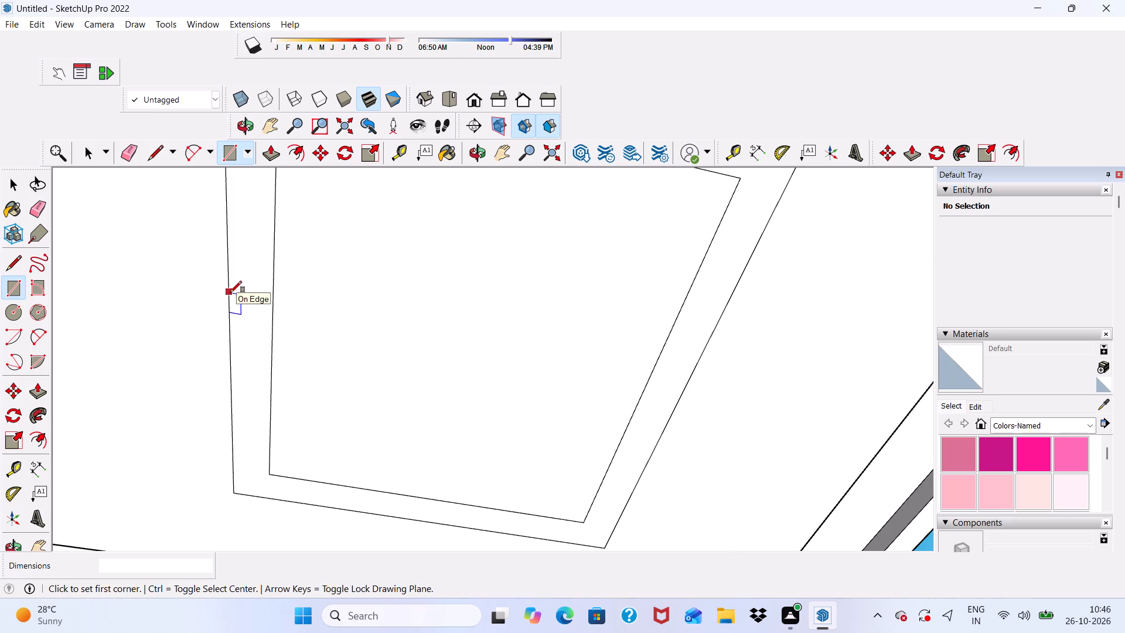
{"action": "left_click", "coordinate": [230, 292]}
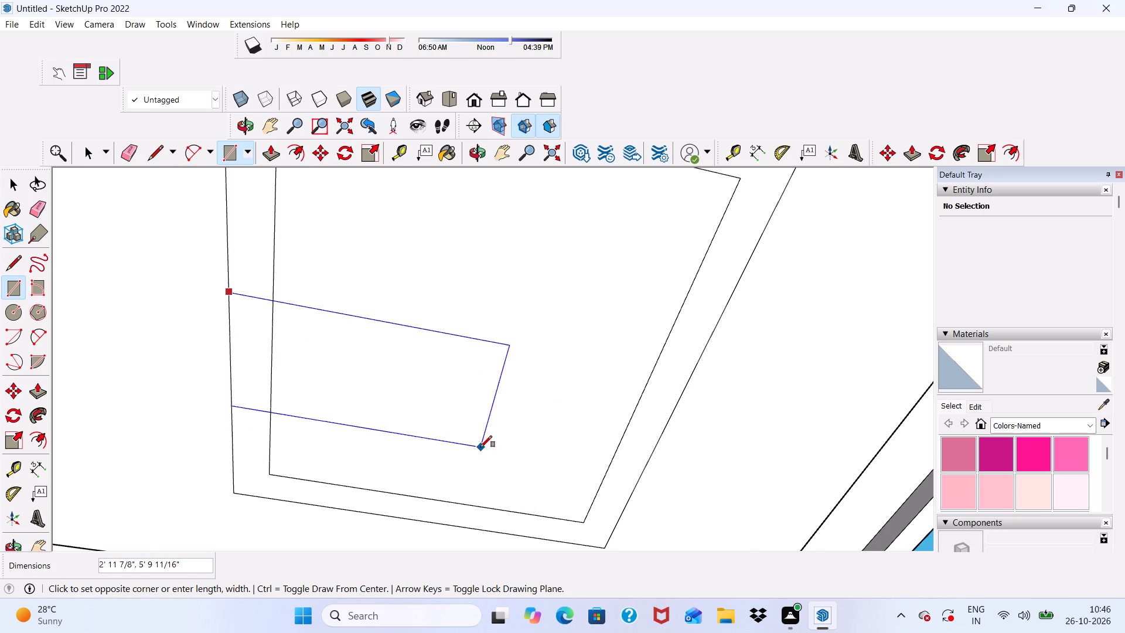
{"action": "scroll", "coordinate": [479, 448], "scroll_direction": "down", "scroll_amount": 4}
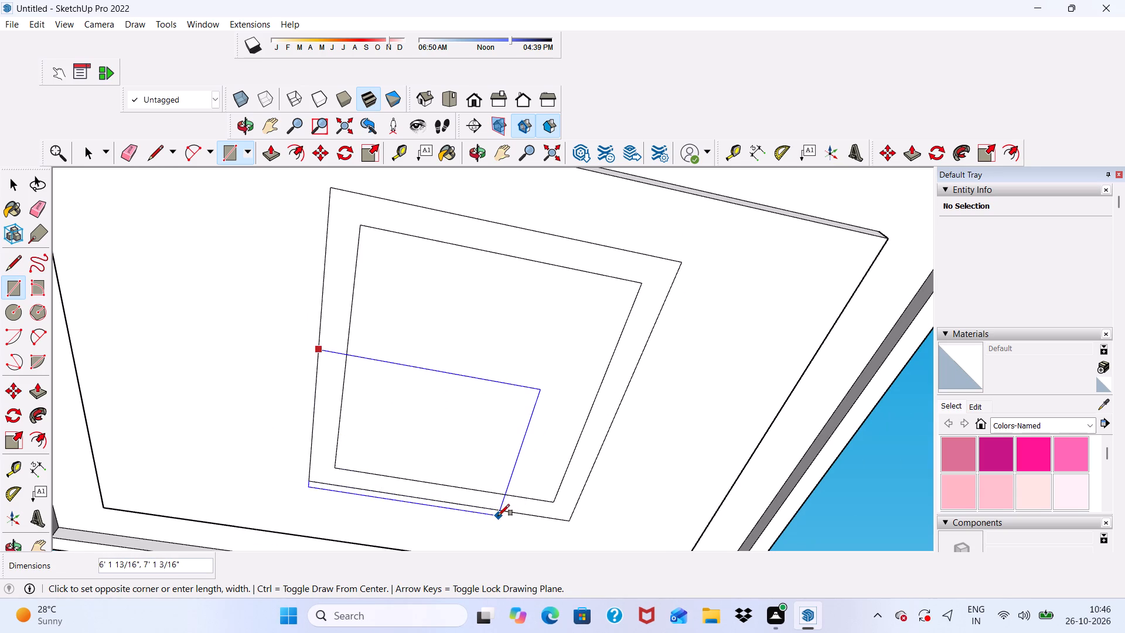
{"action": "left_click", "coordinate": [498, 513]}
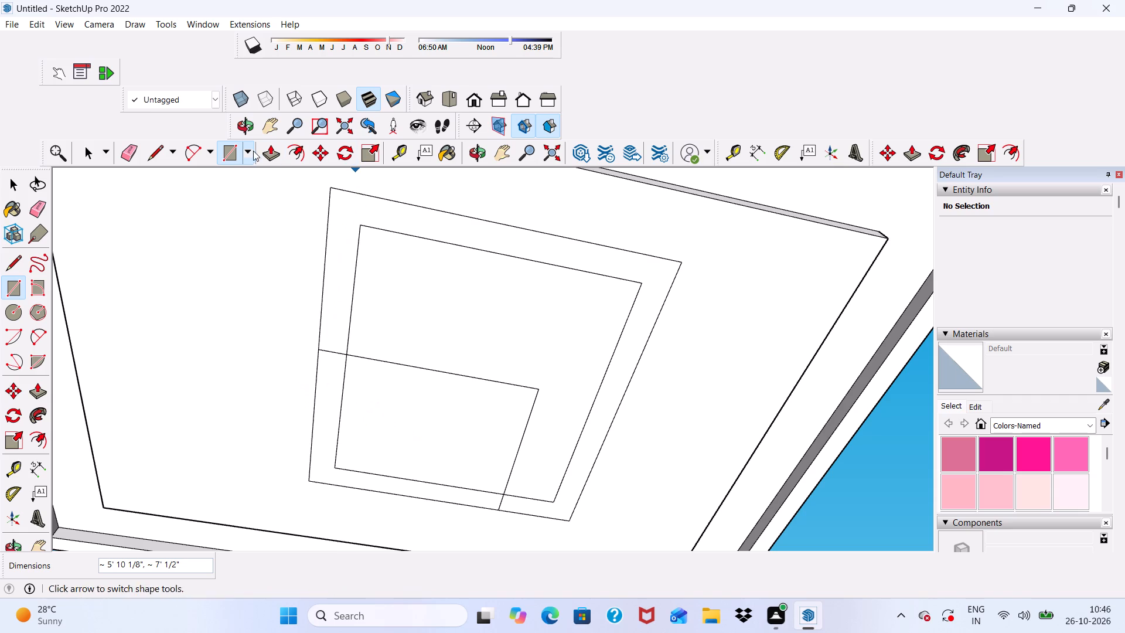
Offset the corner face enclosed by the new rectangle and the border strip inward by 9".
{"action": "left_click", "coordinate": [292, 151]}
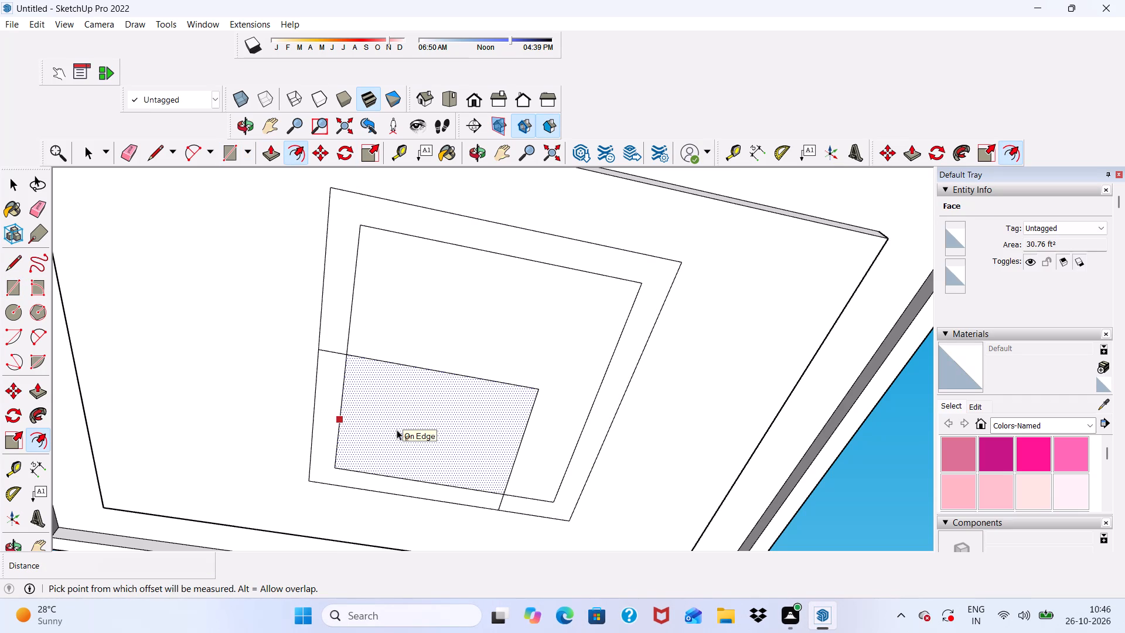
{"action": "left_click", "coordinate": [397, 429]}
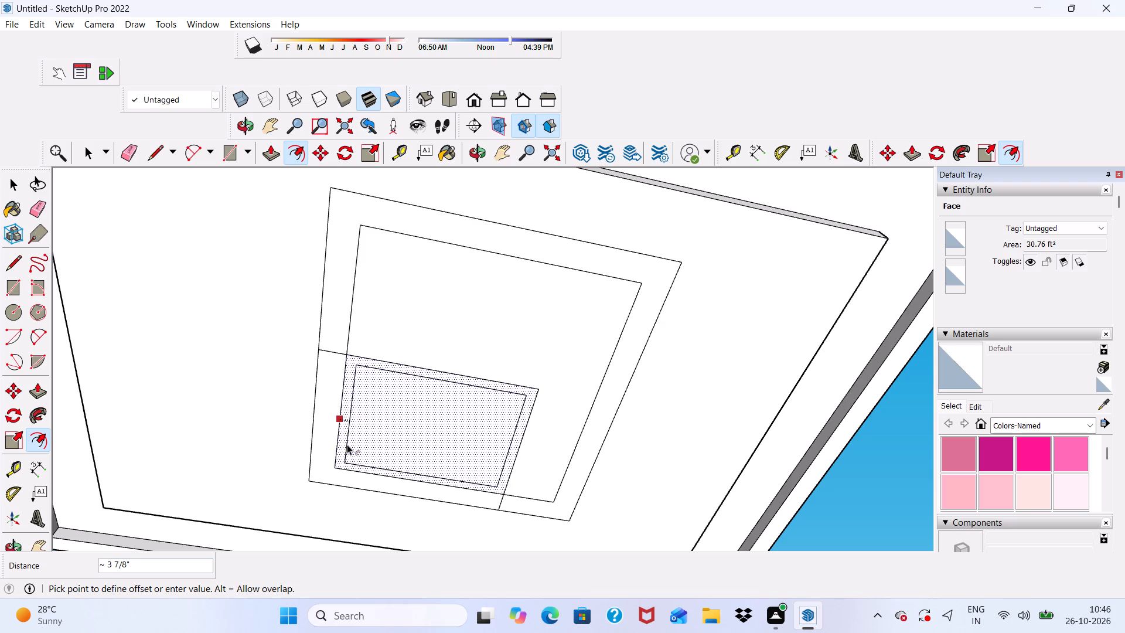
{"action": "type", "text": "9\""}
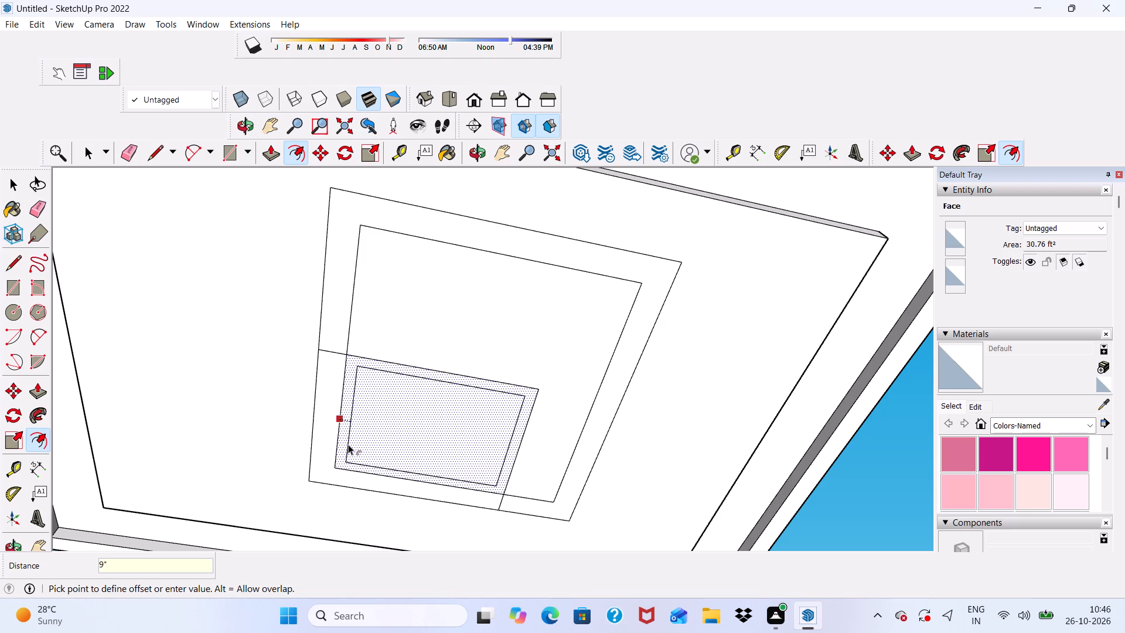
{"action": "key", "text": "Return"}
{"action": "scroll", "coordinate": [412, 340], "scroll_direction": "down", "scroll_amount": 2}
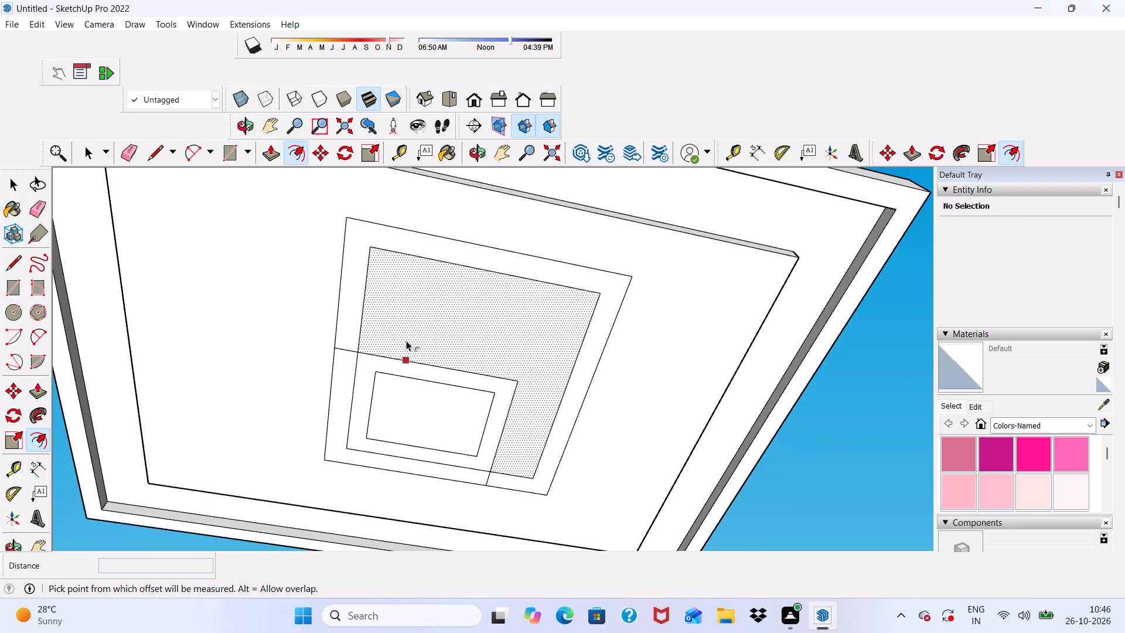
{"action": "scroll", "coordinate": [391, 393], "scroll_direction": "down", "scroll_amount": 4}
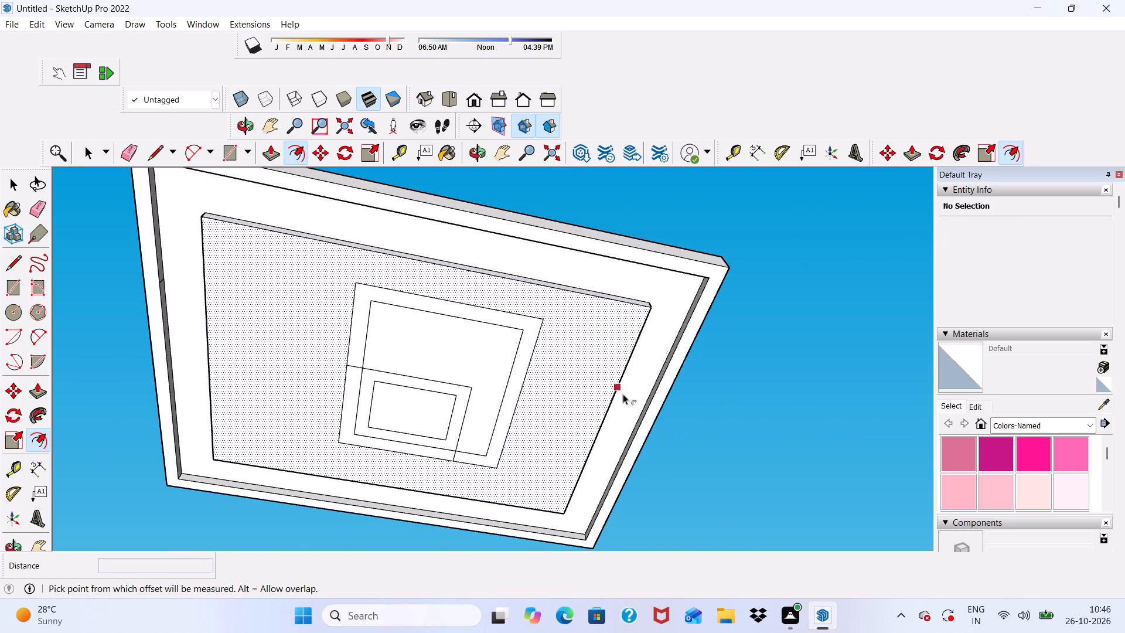
{"action": "key", "text": "space"}
Erase the piece of the corner rectangle's edge that crosses the border strip on the slab's underside.
{"action": "scroll", "coordinate": [714, 404], "scroll_direction": "up", "scroll_amount": 1}
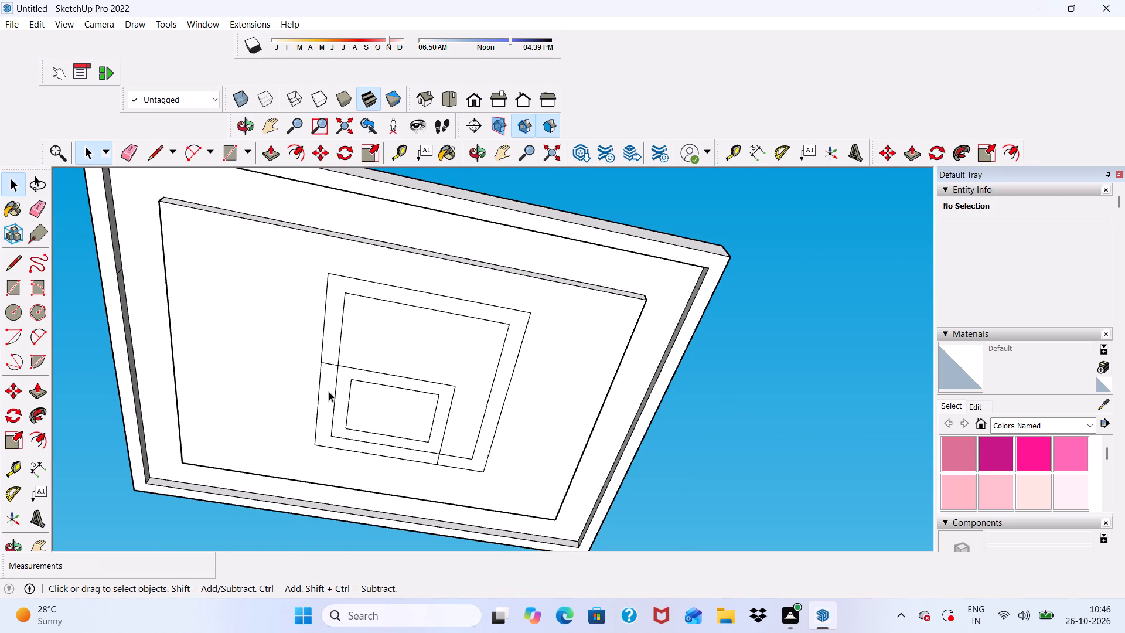
{"action": "middle_click_drag", "start_coordinate": [329, 392], "coordinate": [315, 315]}
{"action": "scroll", "coordinate": [343, 396], "scroll_direction": "up", "scroll_amount": 4}
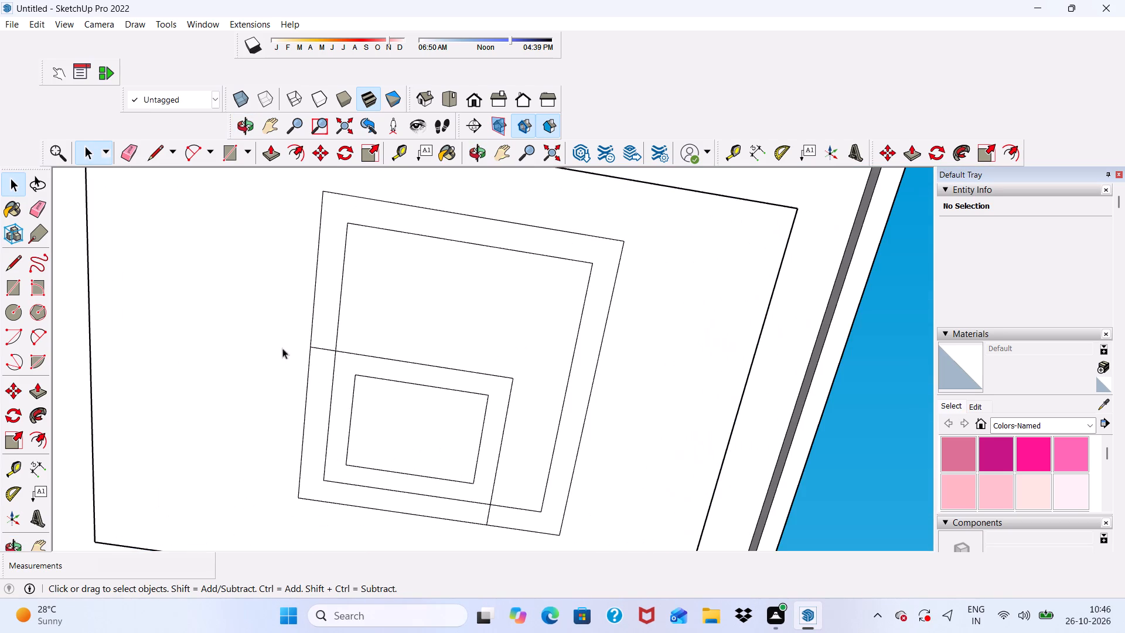
{"action": "left_click", "coordinate": [128, 151]}
{"action": "scroll", "coordinate": [352, 312], "scroll_direction": "up", "scroll_amount": 4}
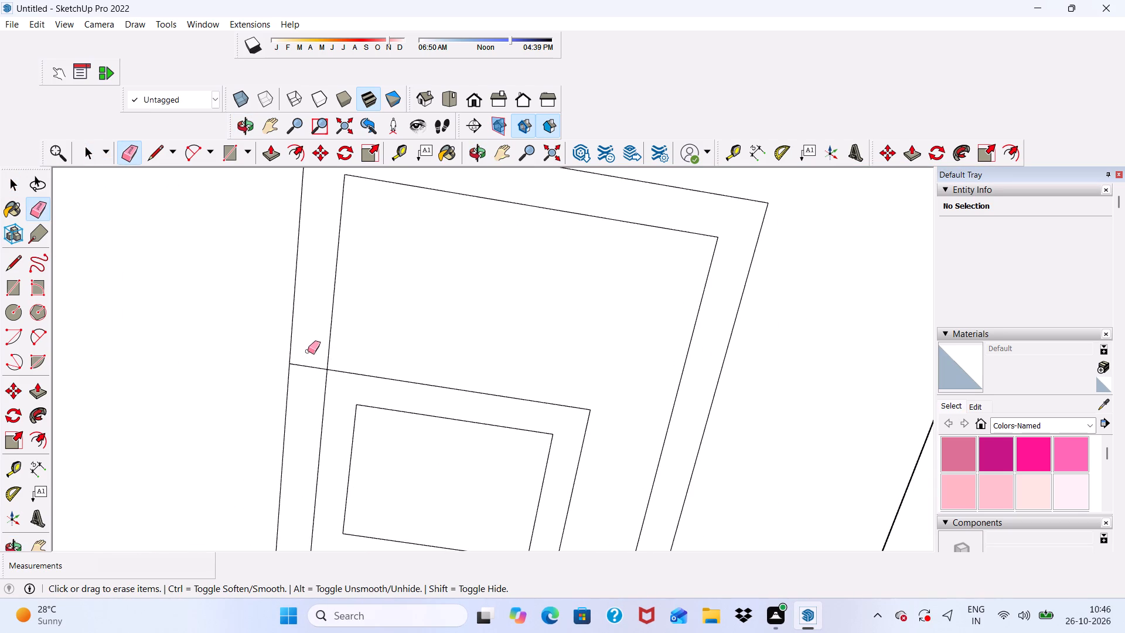
{"action": "left_click_drag", "start_coordinate": [308, 351], "coordinate": [311, 375]}
Draw a line extending the innermost rectangle's edge from its corner to the border strip's inner edge.
{"action": "left_click", "coordinate": [151, 159]}
{"action": "scroll", "coordinate": [424, 425], "scroll_direction": "up", "scroll_amount": 5}
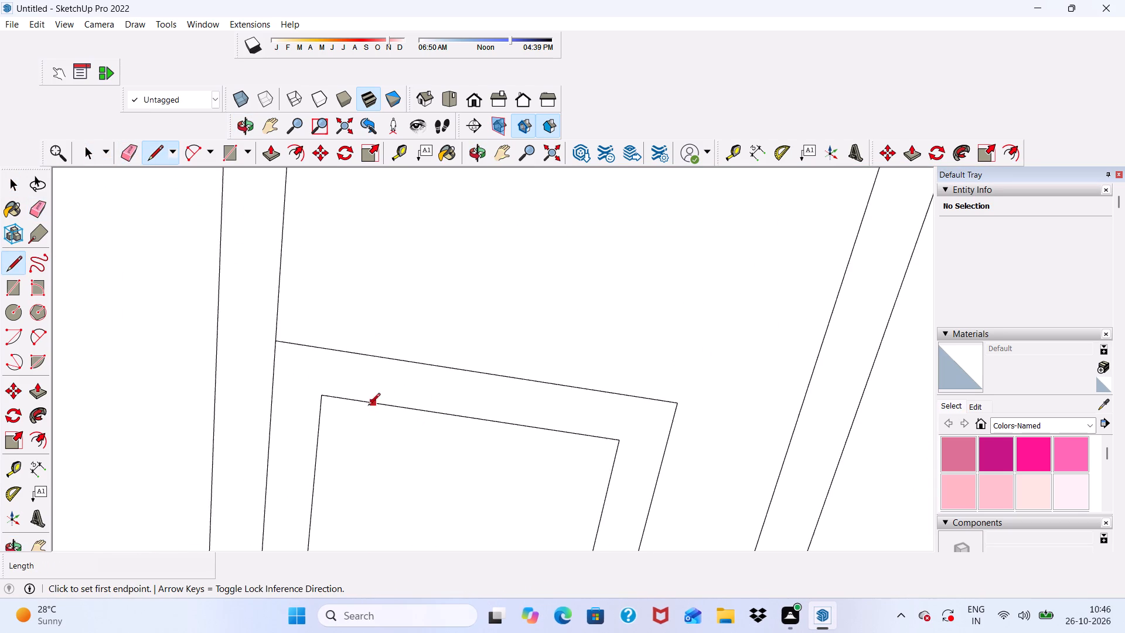
{"action": "scroll", "coordinate": [368, 406], "scroll_direction": "up", "scroll_amount": 8}
{"action": "left_click", "coordinate": [273, 387]}
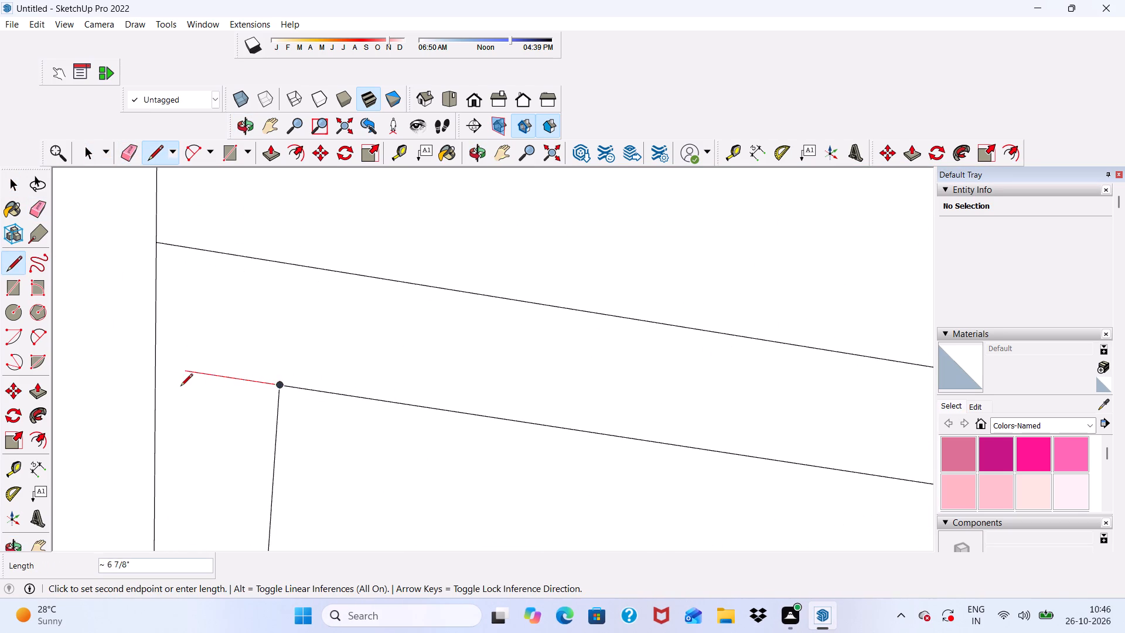
{"action": "left_click", "coordinate": [155, 370]}
{"action": "scroll", "coordinate": [168, 376], "scroll_direction": "down", "scroll_amount": 3}
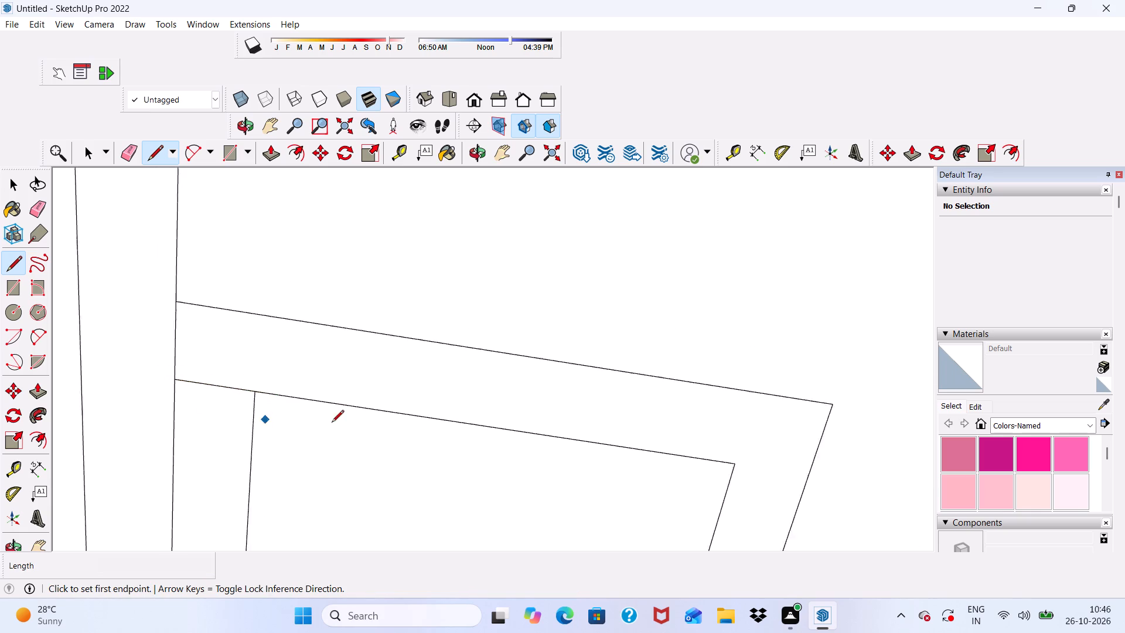
Draw a line from the innermost rectangle's opposite corner straight across the border strip to its outer edge.
{"action": "scroll", "coordinate": [332, 423], "scroll_direction": "down", "scroll_amount": 14}
{"action": "scroll", "coordinate": [451, 339], "scroll_direction": "down", "scroll_amount": 6}
{"action": "scroll", "coordinate": [405, 461], "scroll_direction": "up", "scroll_amount": 12}
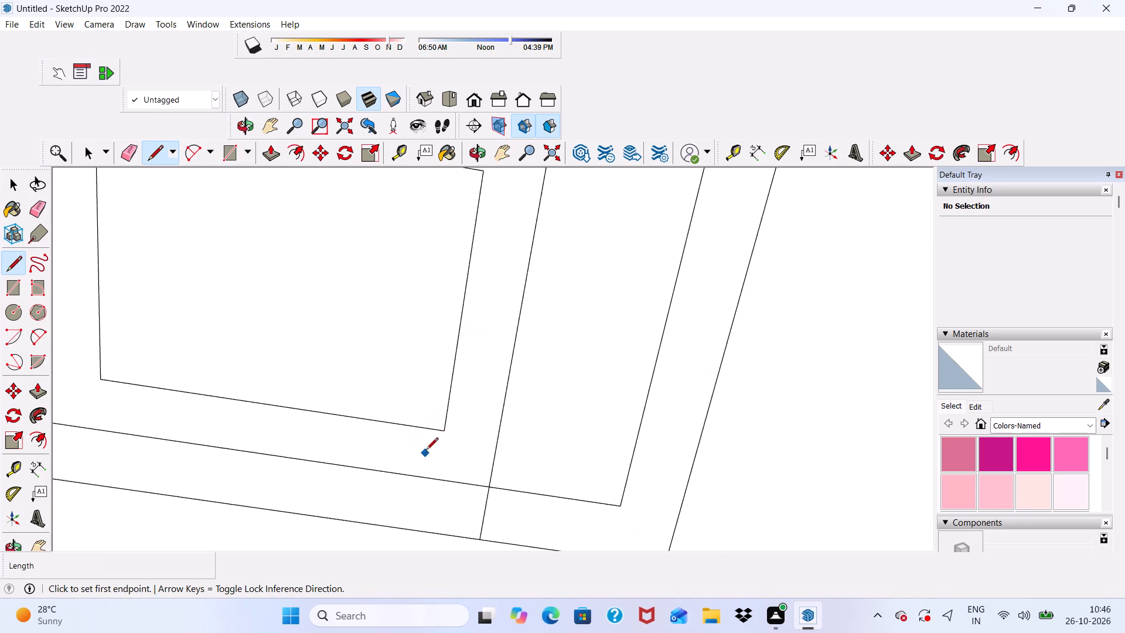
{"action": "scroll", "coordinate": [431, 430], "scroll_direction": "up", "scroll_amount": 5}
{"action": "scroll", "coordinate": [451, 433], "scroll_direction": "down", "scroll_amount": 1}
{"action": "scroll", "coordinate": [455, 441], "scroll_direction": "up", "scroll_amount": 3}
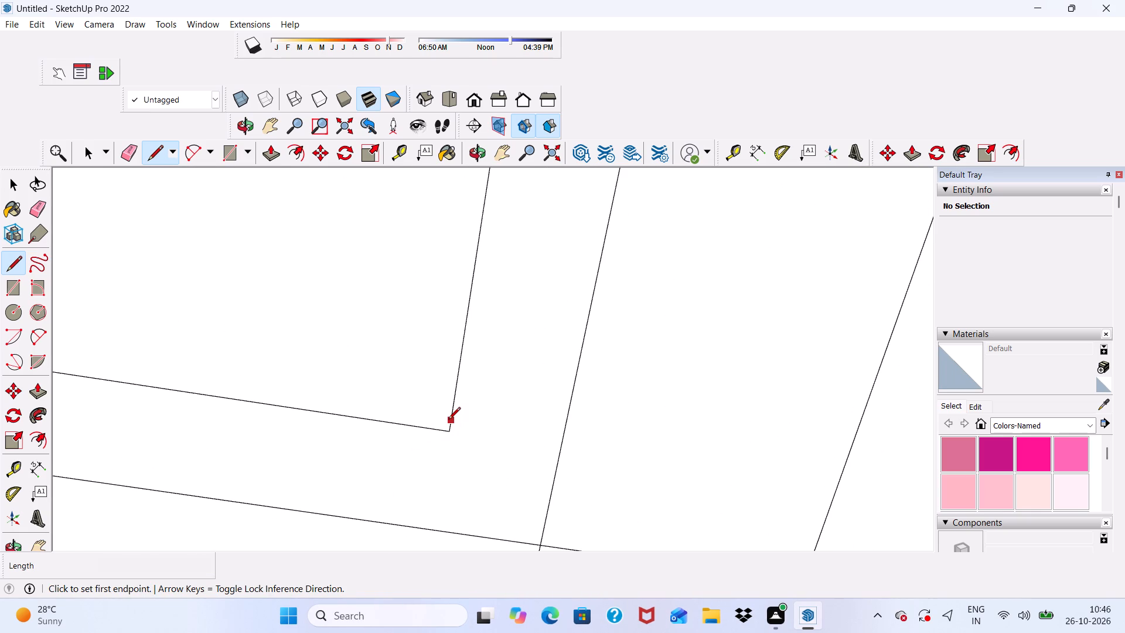
{"action": "scroll", "coordinate": [444, 406], "scroll_direction": "down", "scroll_amount": 4}
{"action": "scroll", "coordinate": [466, 365], "scroll_direction": "down", "scroll_amount": 2}
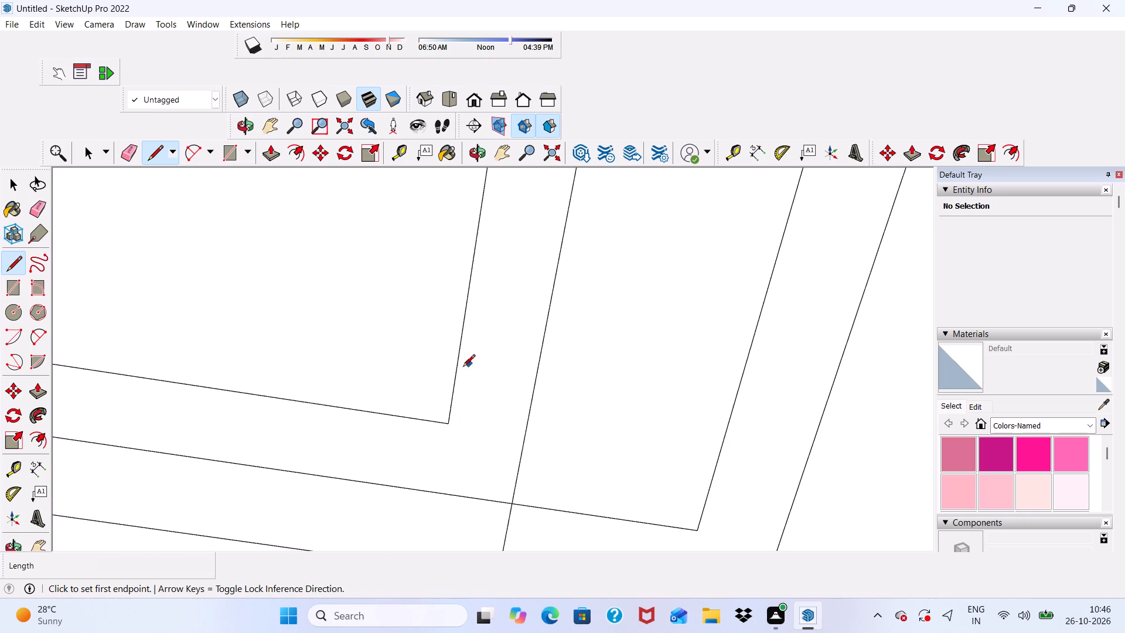
{"action": "scroll", "coordinate": [463, 367], "scroll_direction": "down", "scroll_amount": 5}
{"action": "scroll", "coordinate": [453, 419], "scroll_direction": "up", "scroll_amount": 5}
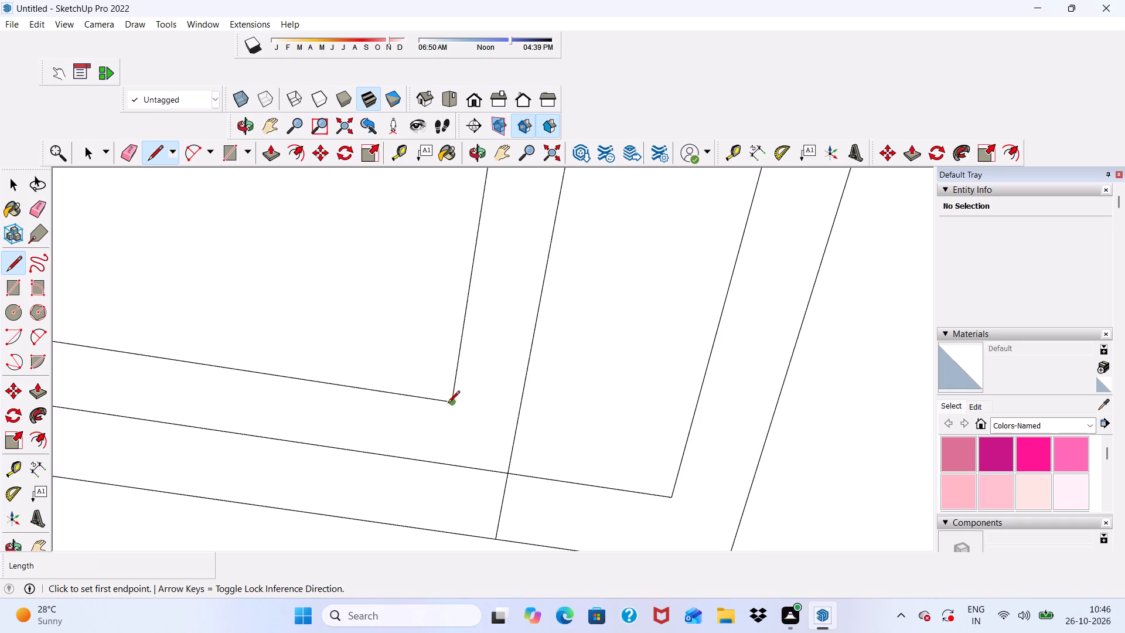
{"action": "left_click", "coordinate": [452, 403]}
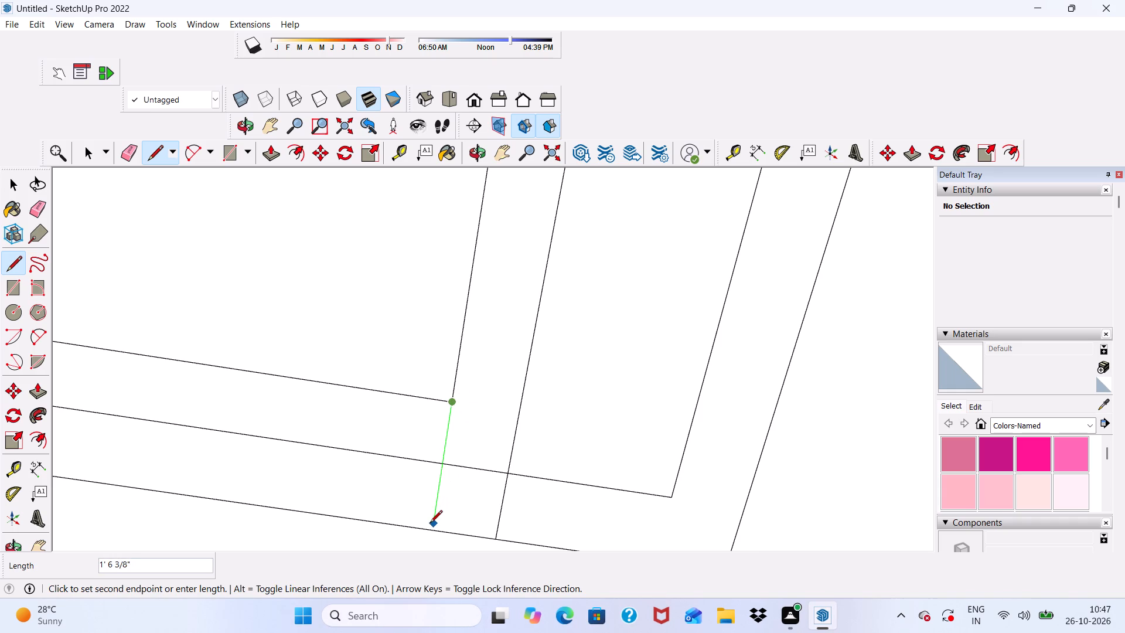
{"action": "left_click", "coordinate": [430, 529]}
{"action": "scroll", "coordinate": [466, 437], "scroll_direction": "down", "scroll_amount": 14}
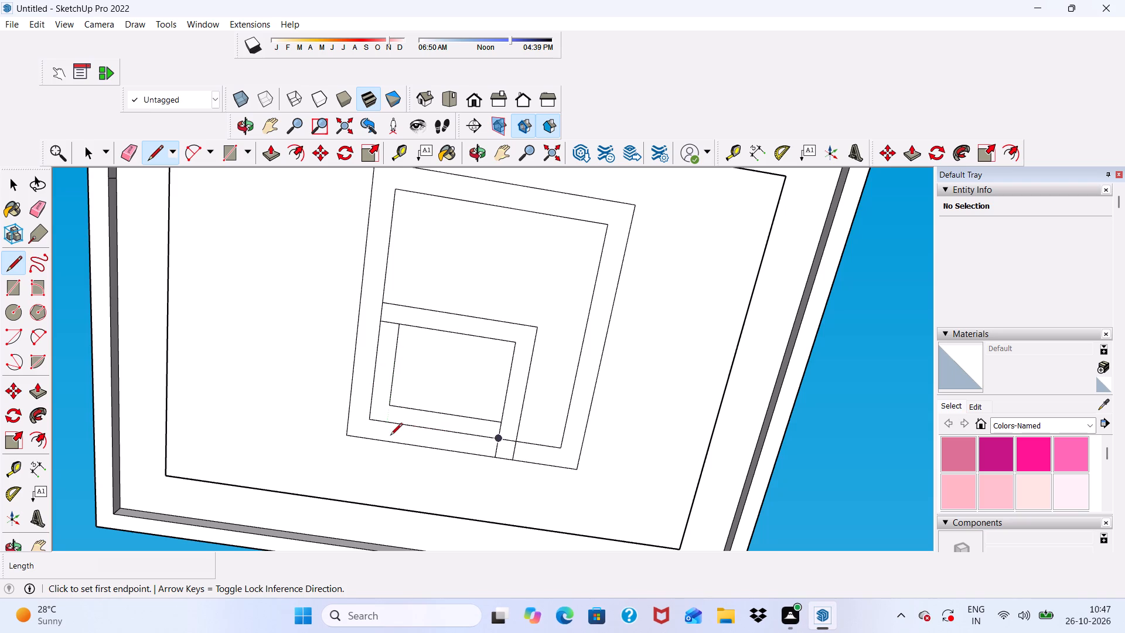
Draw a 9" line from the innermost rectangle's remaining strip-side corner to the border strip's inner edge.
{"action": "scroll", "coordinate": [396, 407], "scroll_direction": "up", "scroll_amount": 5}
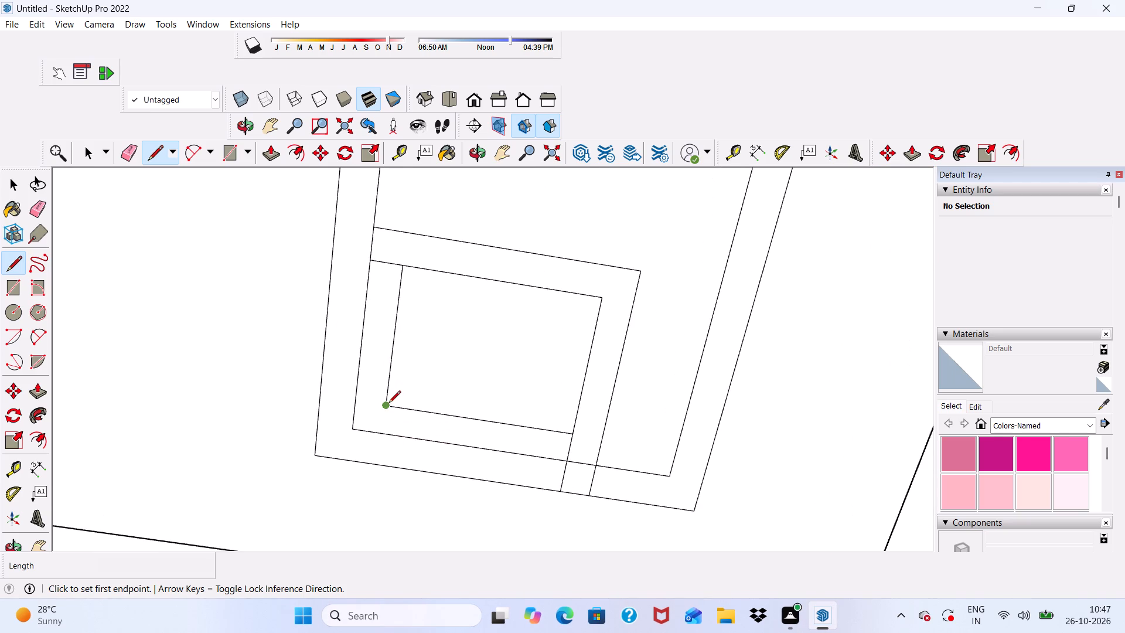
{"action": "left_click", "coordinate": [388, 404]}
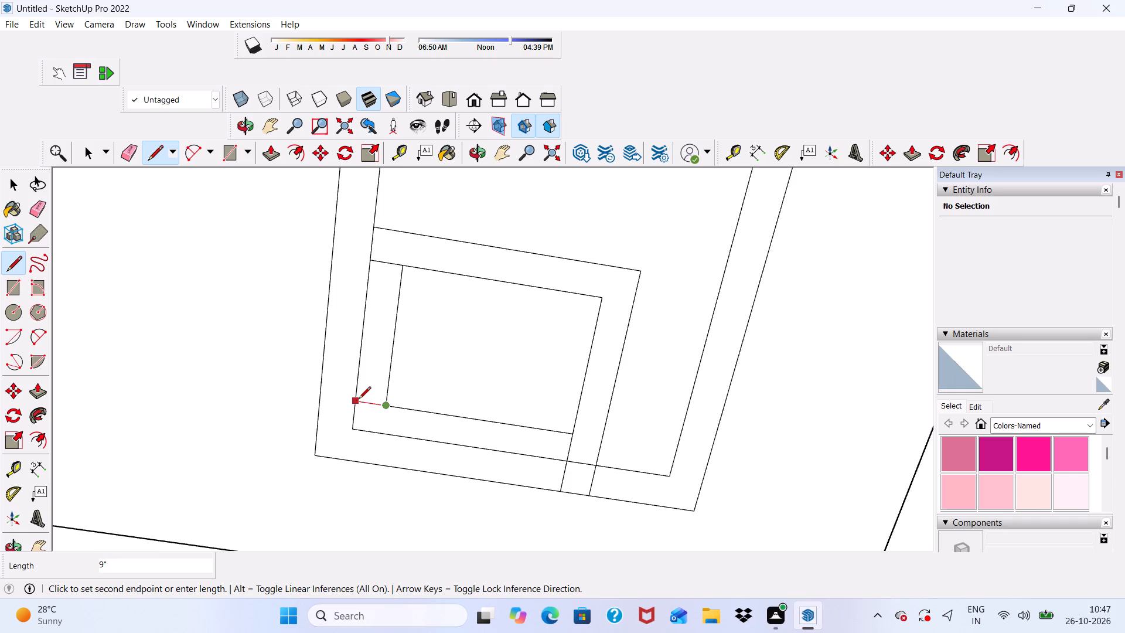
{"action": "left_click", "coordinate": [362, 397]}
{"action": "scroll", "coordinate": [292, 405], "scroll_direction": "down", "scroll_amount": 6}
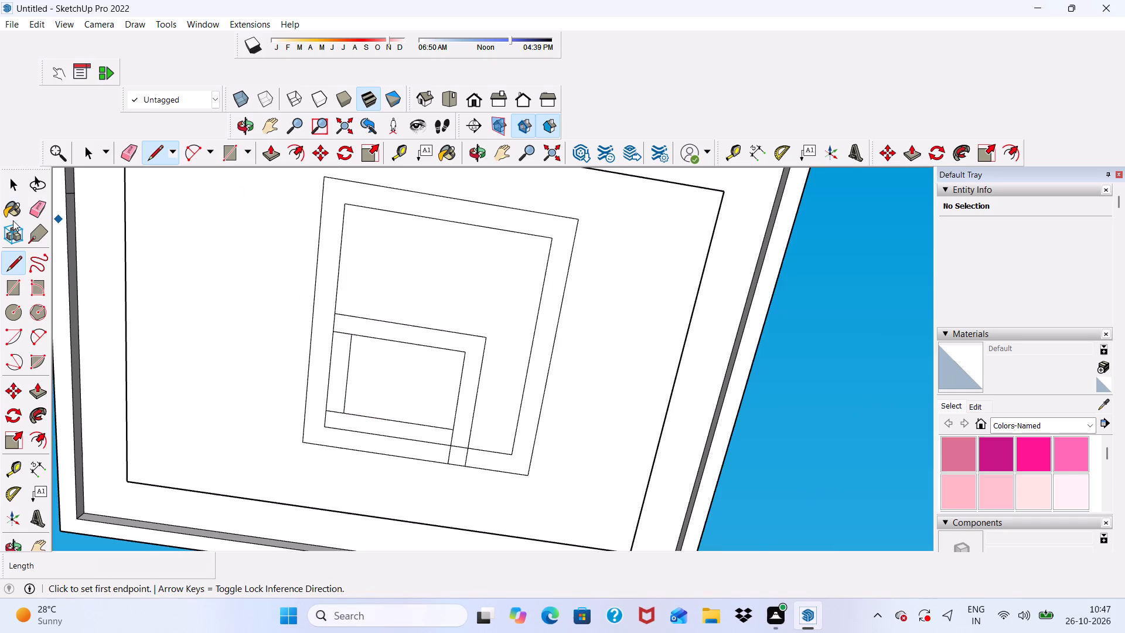
Erase the innermost rectangle's side edge that runs parallel to the adjoining border strip.
{"action": "left_click_drag", "start_coordinate": [124, 150], "coordinate": [137, 156]}
{"action": "scroll", "coordinate": [365, 401], "scroll_direction": "up", "scroll_amount": 3}
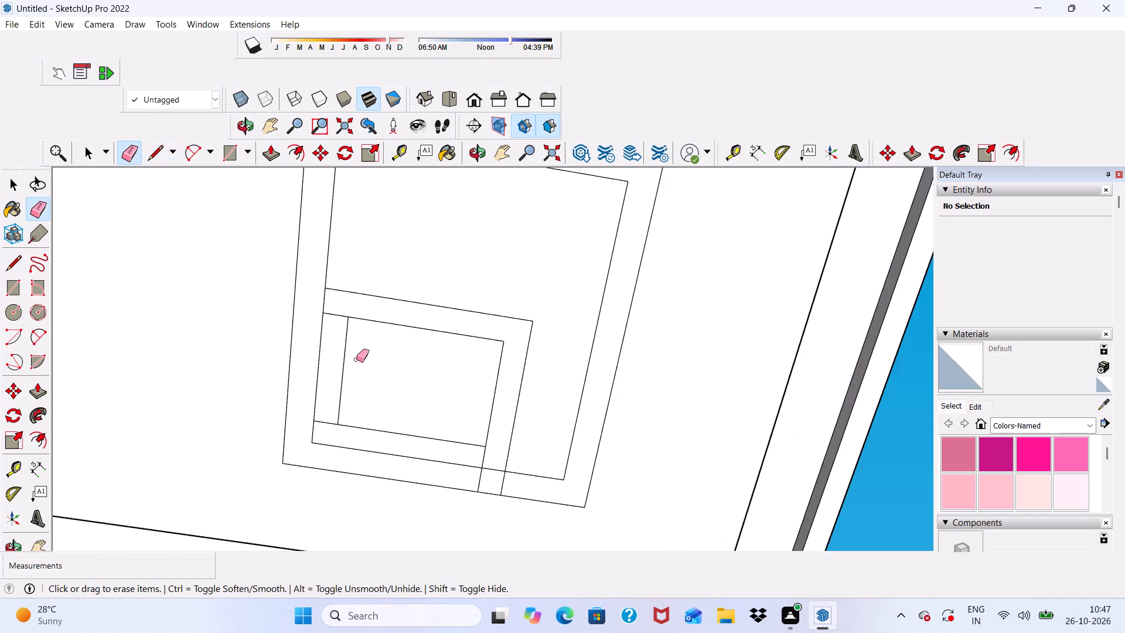
{"action": "scroll", "coordinate": [356, 359], "scroll_direction": "up", "scroll_amount": 3}
{"action": "left_click_drag", "start_coordinate": [337, 348], "coordinate": [347, 348]}
{"action": "scroll", "coordinate": [352, 343], "scroll_direction": "down", "scroll_amount": 6}
Erase the short piece of the strip's inner edge between the corner rectangle's side and the extended inner line.
{"action": "middle_click_drag", "start_coordinate": [466, 443], "coordinate": [490, 405]}
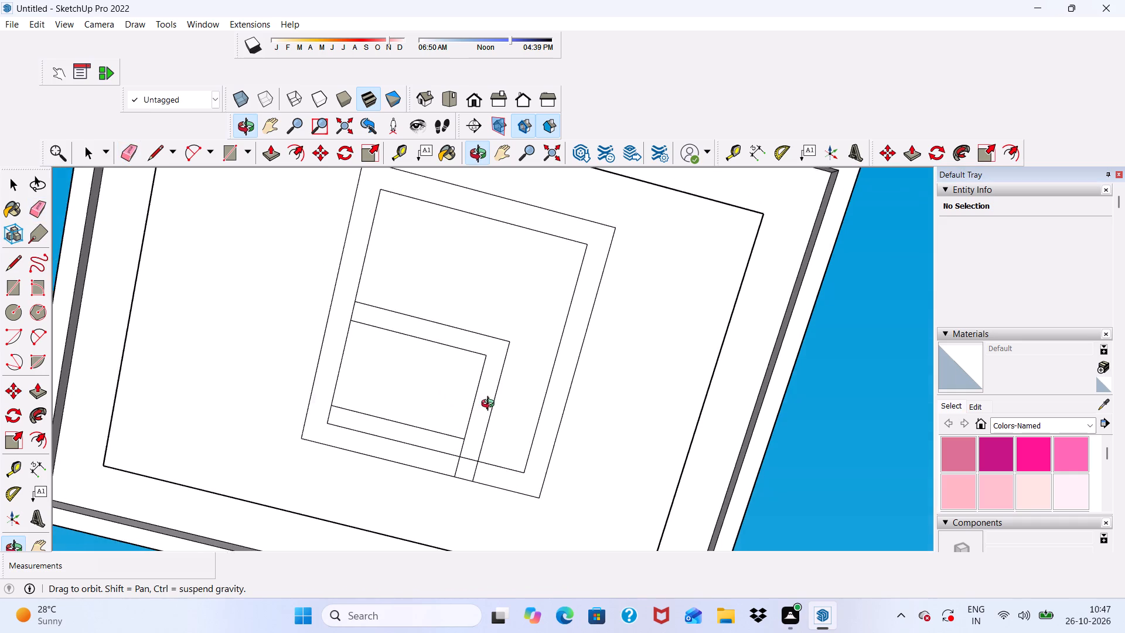
{"action": "middle_click_drag", "start_coordinate": [490, 405], "coordinate": [492, 405]}
{"action": "scroll", "coordinate": [466, 465], "scroll_direction": "up", "scroll_amount": 6}
{"action": "left_click_drag", "start_coordinate": [462, 441], "coordinate": [462, 455]}
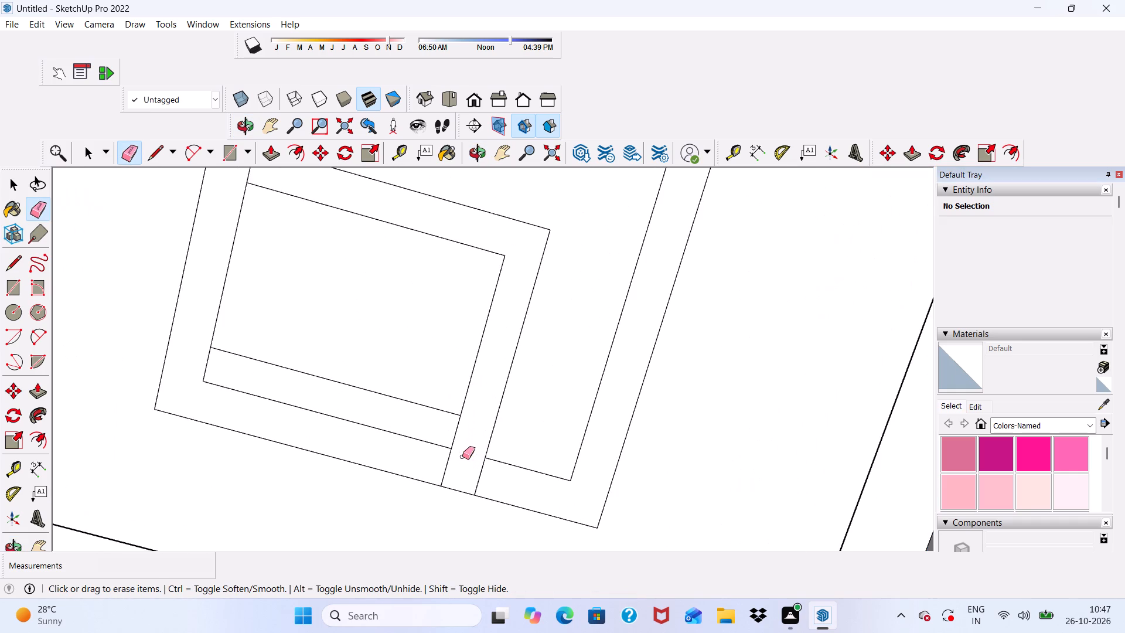
{"action": "scroll", "coordinate": [459, 415], "scroll_direction": "down", "scroll_amount": 6}
{"action": "scroll", "coordinate": [452, 435], "scroll_direction": "up", "scroll_amount": 7}
{"action": "scroll", "coordinate": [442, 424], "scroll_direction": "down", "scroll_amount": 6}
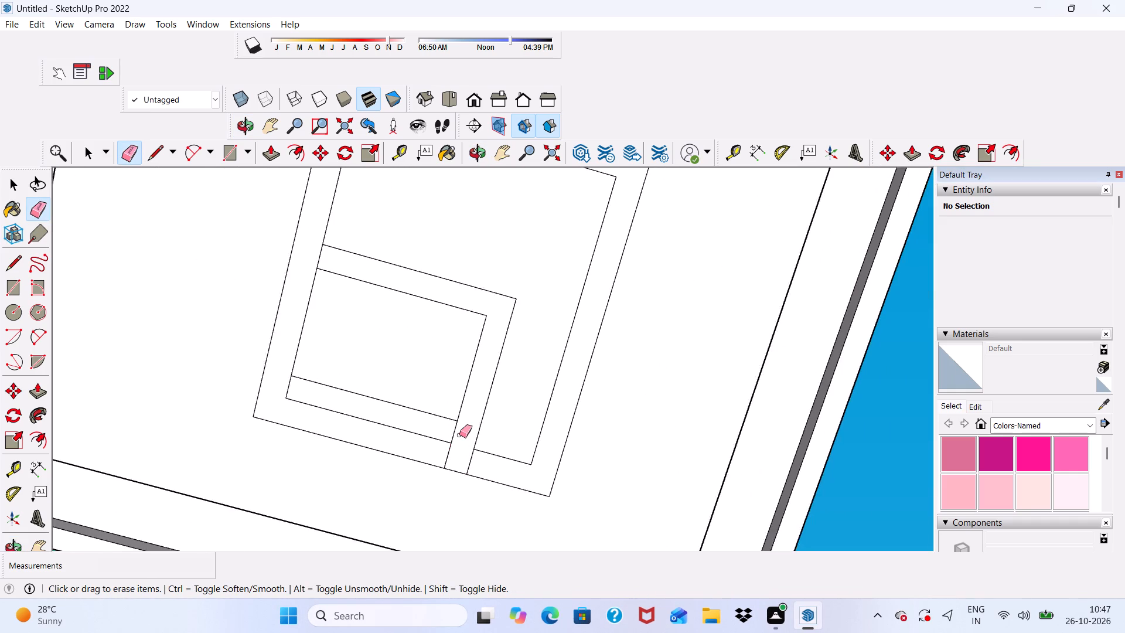
Erase the innermost rectangle's edge and its extension that run parallel to the border strip's gap-side run.
{"action": "scroll", "coordinate": [459, 435], "scroll_direction": "down", "scroll_amount": 1}
{"action": "middle_click_drag", "start_coordinate": [461, 440], "coordinate": [353, 485]}
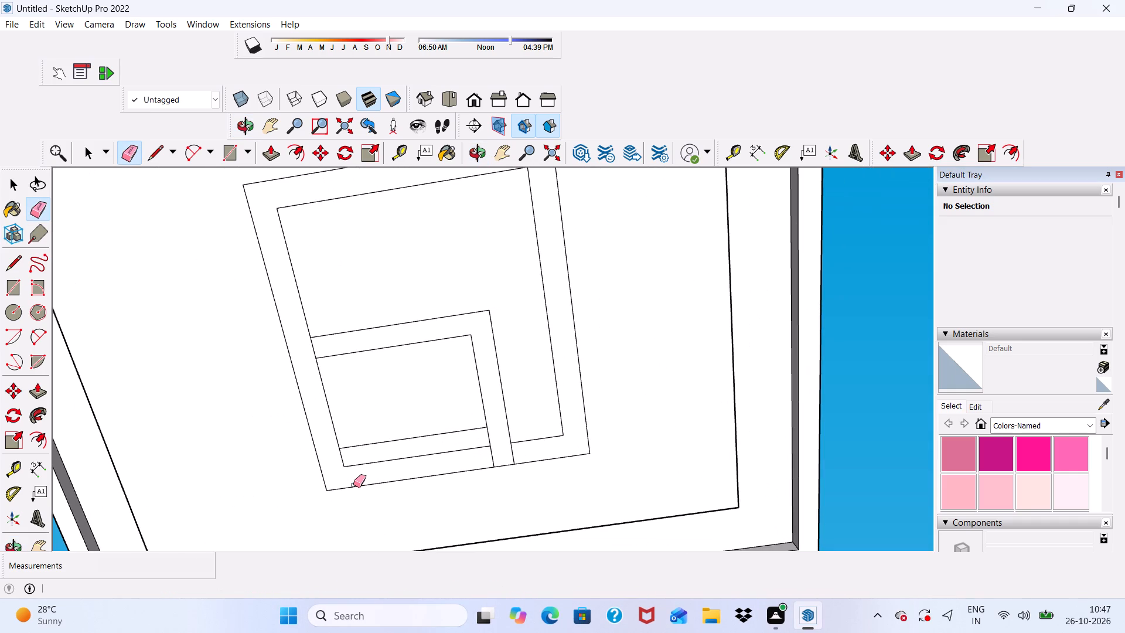
{"action": "scroll", "coordinate": [376, 443], "scroll_direction": "up", "scroll_amount": 5}
{"action": "left_click_drag", "start_coordinate": [430, 438], "coordinate": [437, 443]}
{"action": "left_click_drag", "start_coordinate": [442, 443], "coordinate": [458, 441]}
{"action": "left_click_drag", "start_coordinate": [464, 439], "coordinate": [469, 438]}
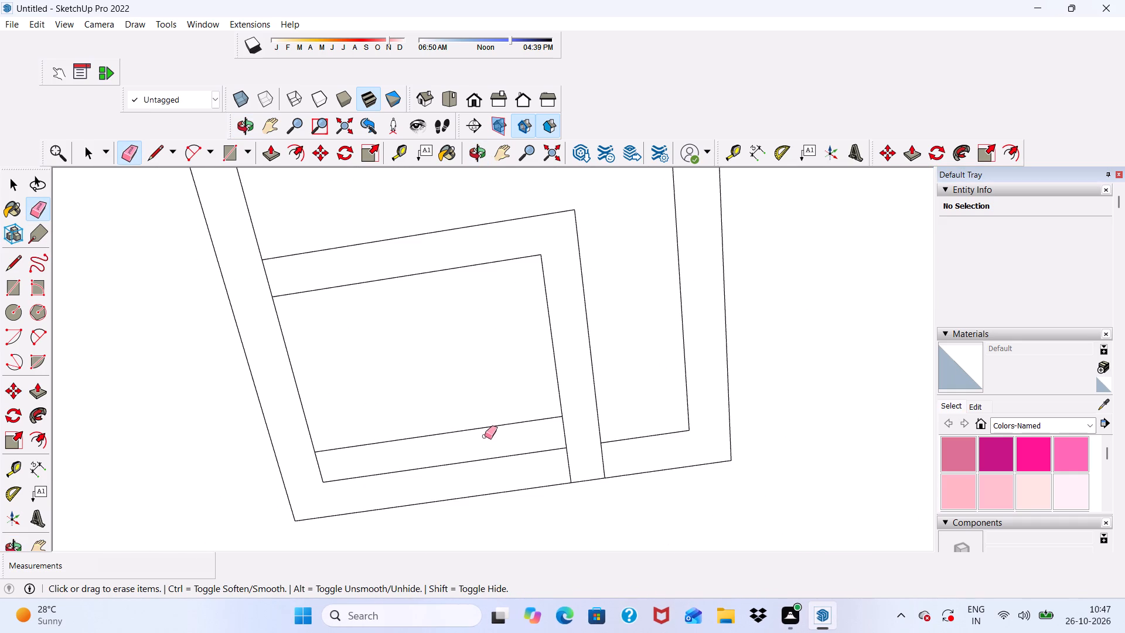
{"action": "left_click_drag", "start_coordinate": [513, 421], "coordinate": [520, 426]}
{"action": "scroll", "coordinate": [540, 411], "scroll_direction": "down", "scroll_amount": 9}
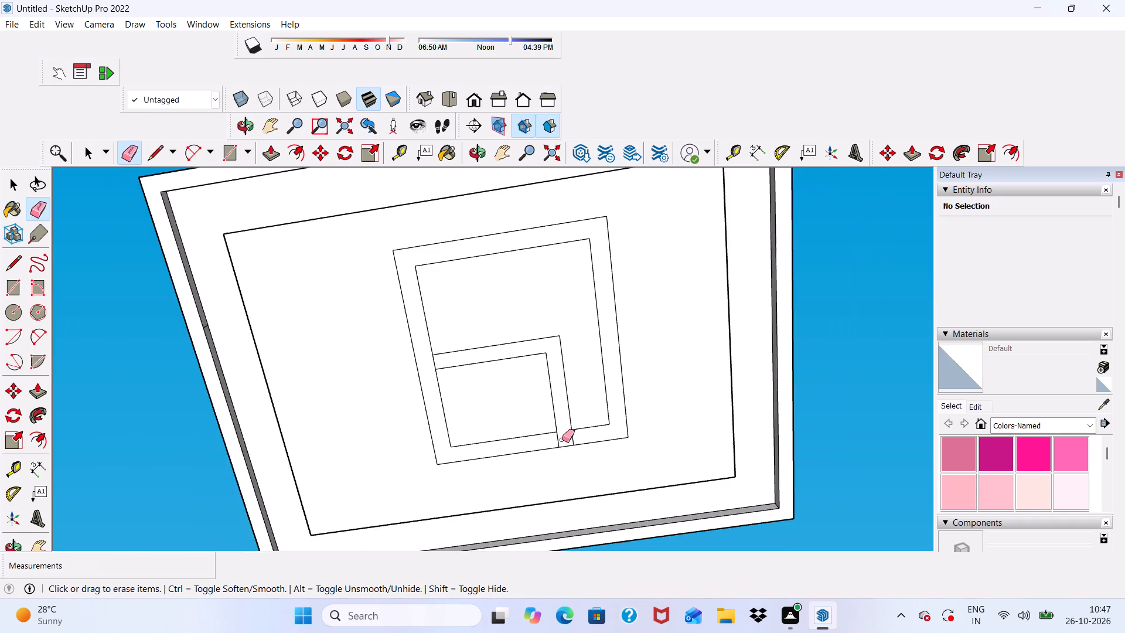
Erase the leftover end of the extended line crossing the border strip, leaving the inner outline's corner clean.
{"action": "middle_click_drag", "start_coordinate": [564, 437], "coordinate": [576, 394]}
{"action": "scroll", "coordinate": [571, 440], "scroll_direction": "up", "scroll_amount": 11}
{"action": "left_click_drag", "start_coordinate": [544, 454], "coordinate": [507, 454]}
{"action": "scroll", "coordinate": [437, 444], "scroll_direction": "down", "scroll_amount": 2}
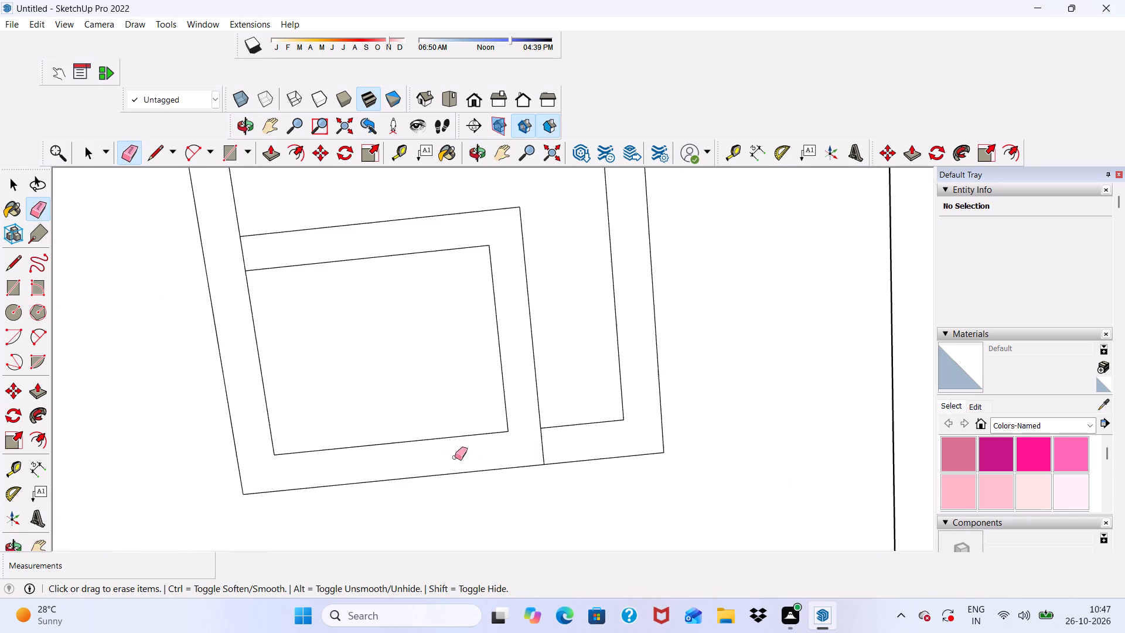
{"action": "scroll", "coordinate": [455, 457], "scroll_direction": "down", "scroll_amount": 9}
{"action": "scroll", "coordinate": [523, 438], "scroll_direction": "down", "scroll_amount": 1}
{"action": "scroll", "coordinate": [534, 426], "scroll_direction": "up", "scroll_amount": 5}
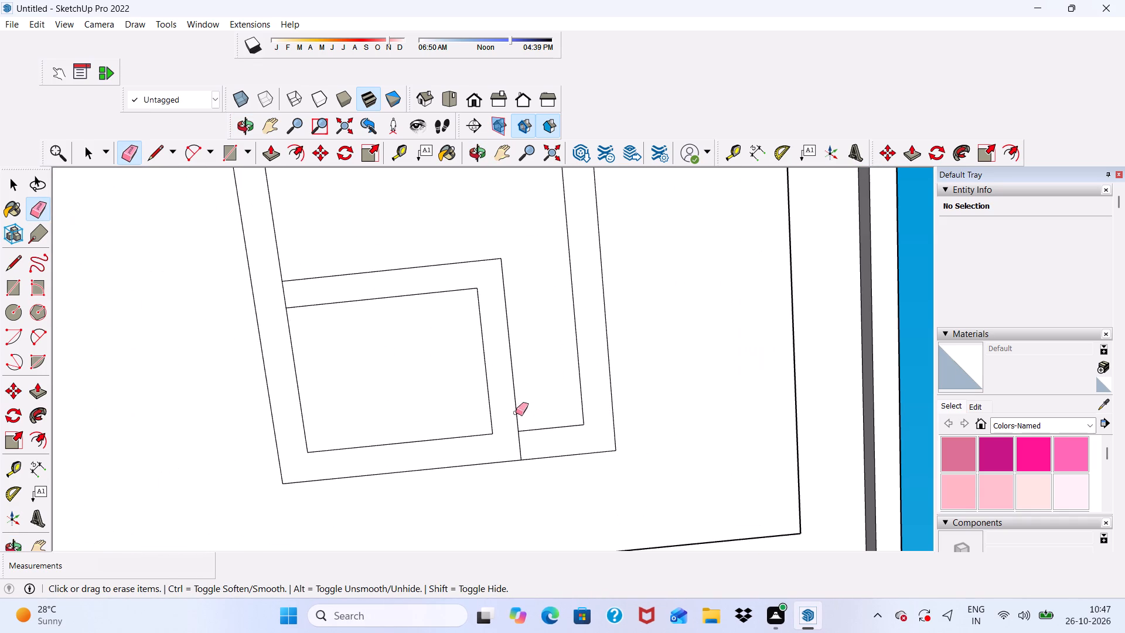
Draw a line about 10 3/8" long across the border strip between the corner rectangle and the strip's nearest corner.
{"action": "left_click", "coordinate": [153, 150]}
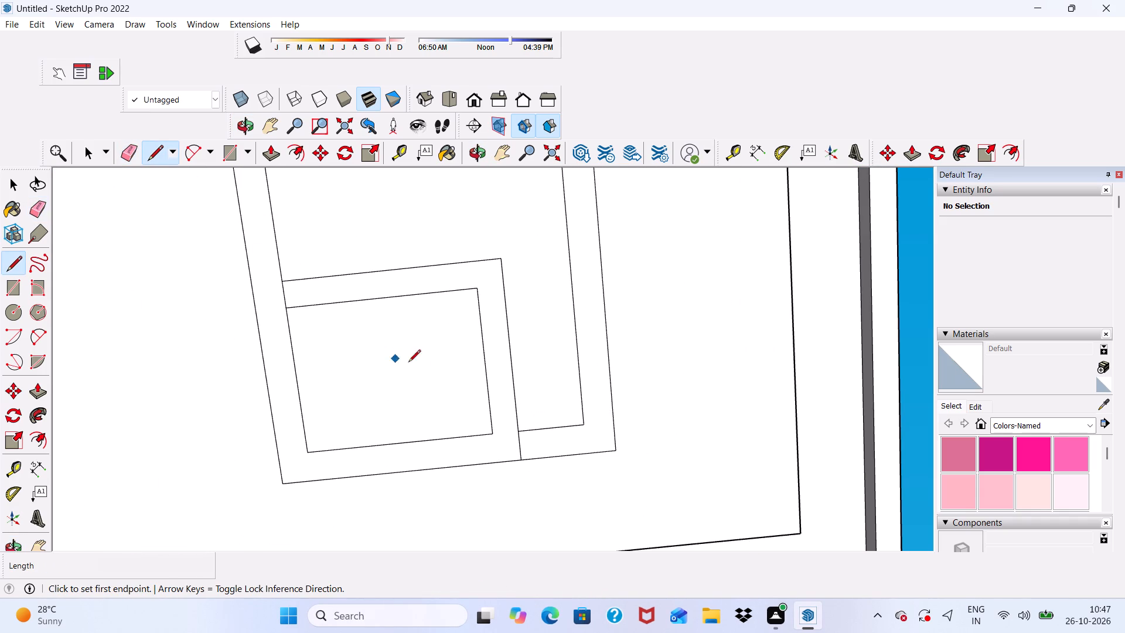
{"action": "scroll", "coordinate": [578, 471], "scroll_direction": "up", "scroll_amount": 5}
{"action": "scroll", "coordinate": [533, 398], "scroll_direction": "up", "scroll_amount": 2}
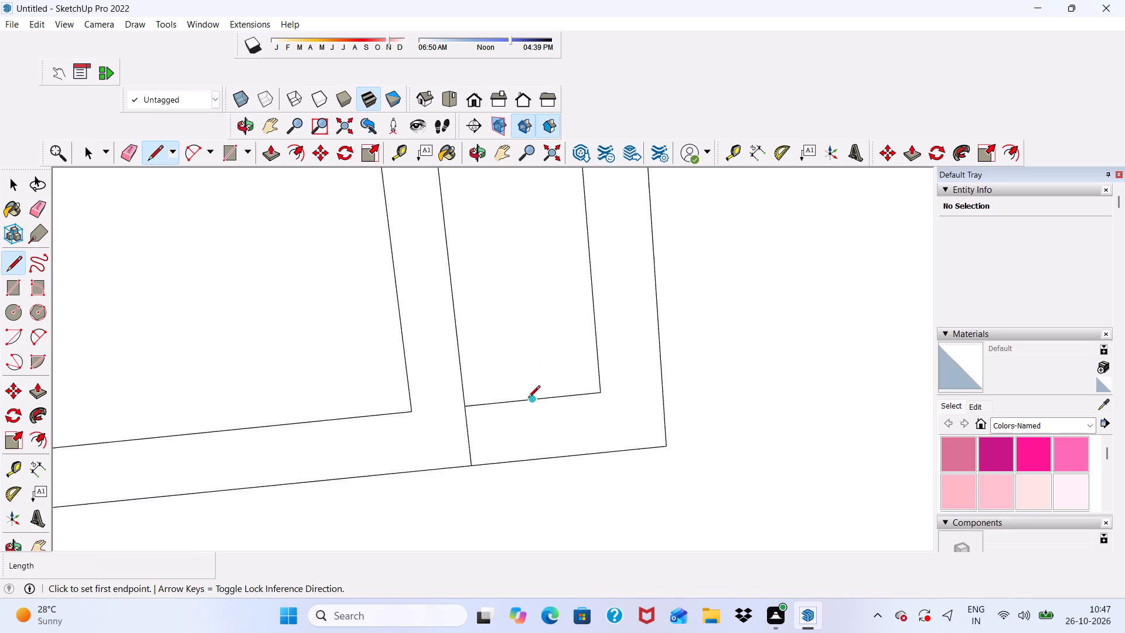
{"action": "scroll", "coordinate": [528, 399], "scroll_direction": "up", "scroll_amount": 6}
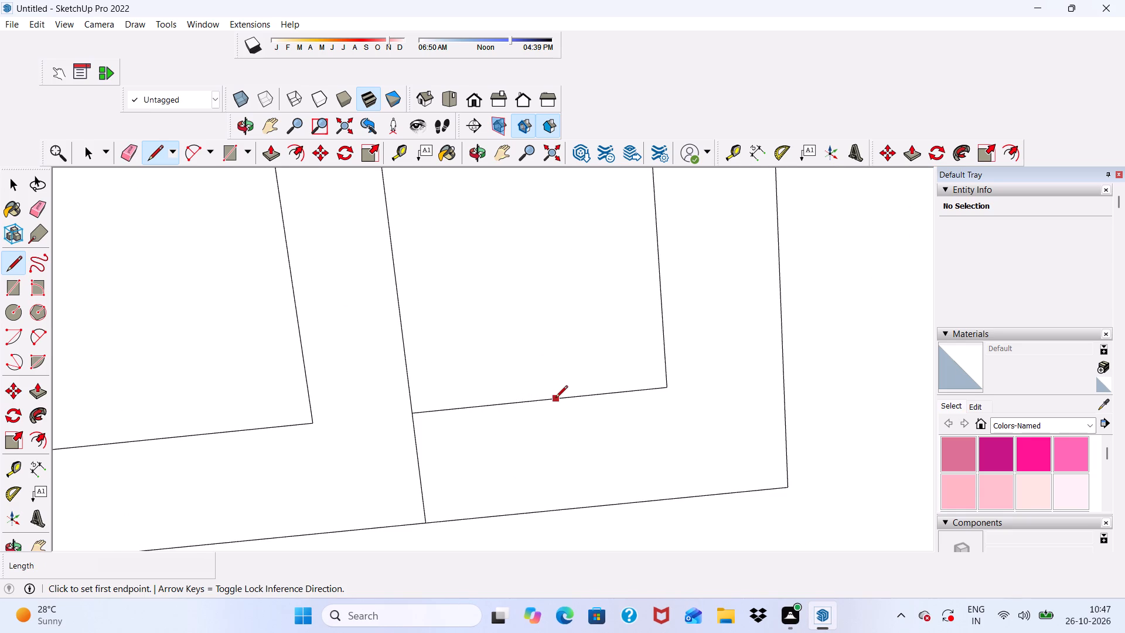
{"action": "left_click", "coordinate": [558, 400]}
{"action": "scroll", "coordinate": [558, 469], "scroll_direction": "down", "scroll_amount": 5}
{"action": "left_click", "coordinate": [571, 497]}
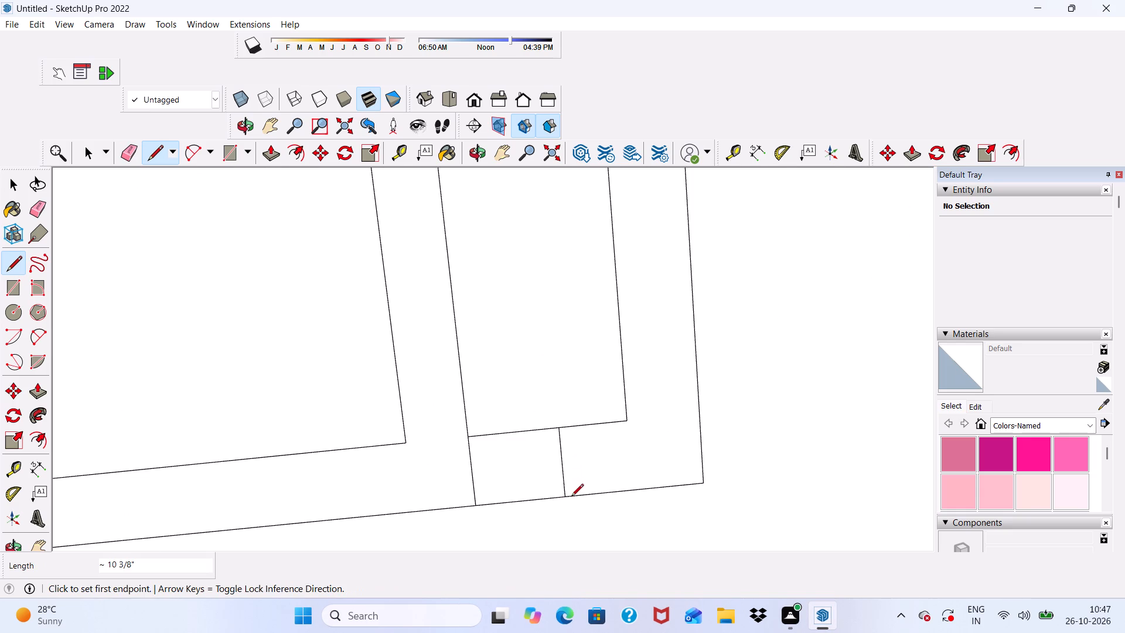
Erase the border strip's inner and outer edges between the corner rectangle and the new cross line to open a gap.
{"action": "left_click", "coordinate": [134, 145]}
{"action": "scroll", "coordinate": [427, 417], "scroll_direction": "up", "scroll_amount": 4}
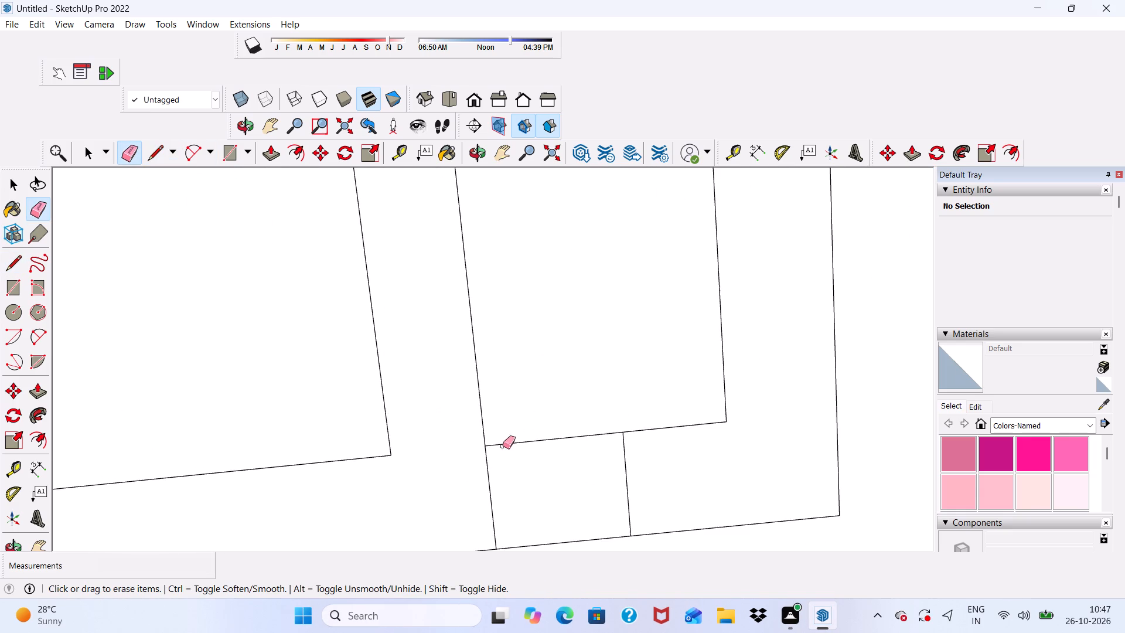
{"action": "left_click_drag", "start_coordinate": [502, 426], "coordinate": [530, 513]}
{"action": "scroll", "coordinate": [506, 349], "scroll_direction": "down", "scroll_amount": 6}
{"action": "left_click_drag", "start_coordinate": [530, 458], "coordinate": [549, 493]}
{"action": "scroll", "coordinate": [501, 355], "scroll_direction": "down", "scroll_amount": 14}
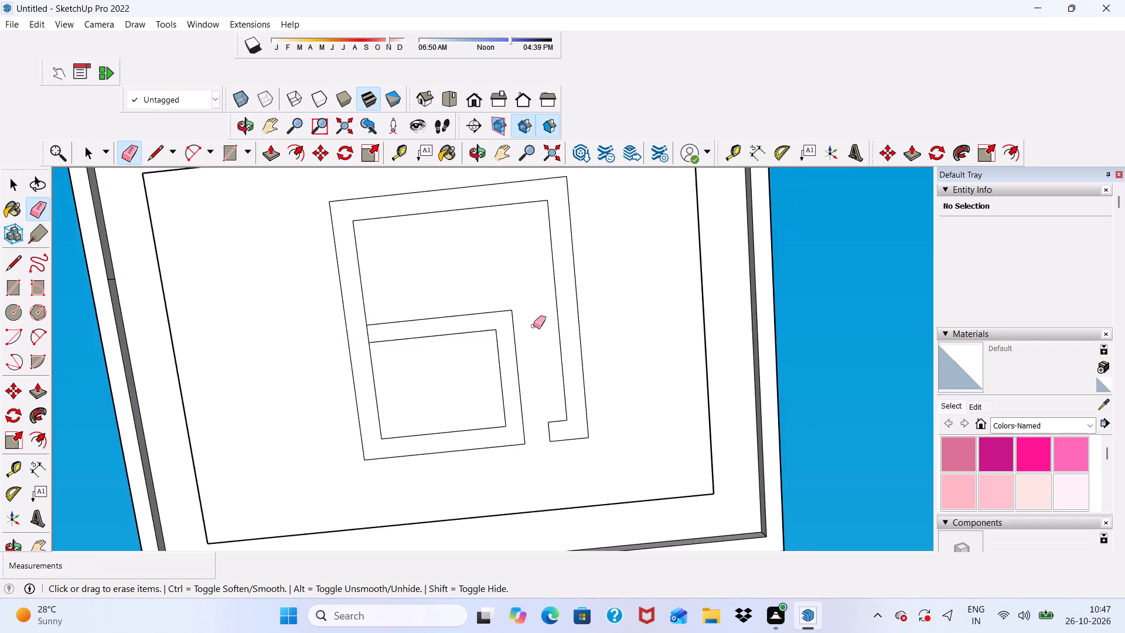
Erase the short edge piece where the corner rectangle's band meets the border strip, joining them into one face.
{"action": "scroll", "coordinate": [533, 326], "scroll_direction": "down", "scroll_amount": 4}
{"action": "scroll", "coordinate": [429, 330], "scroll_direction": "up", "scroll_amount": 18}
{"action": "left_click_drag", "start_coordinate": [440, 355], "coordinate": [422, 359]}
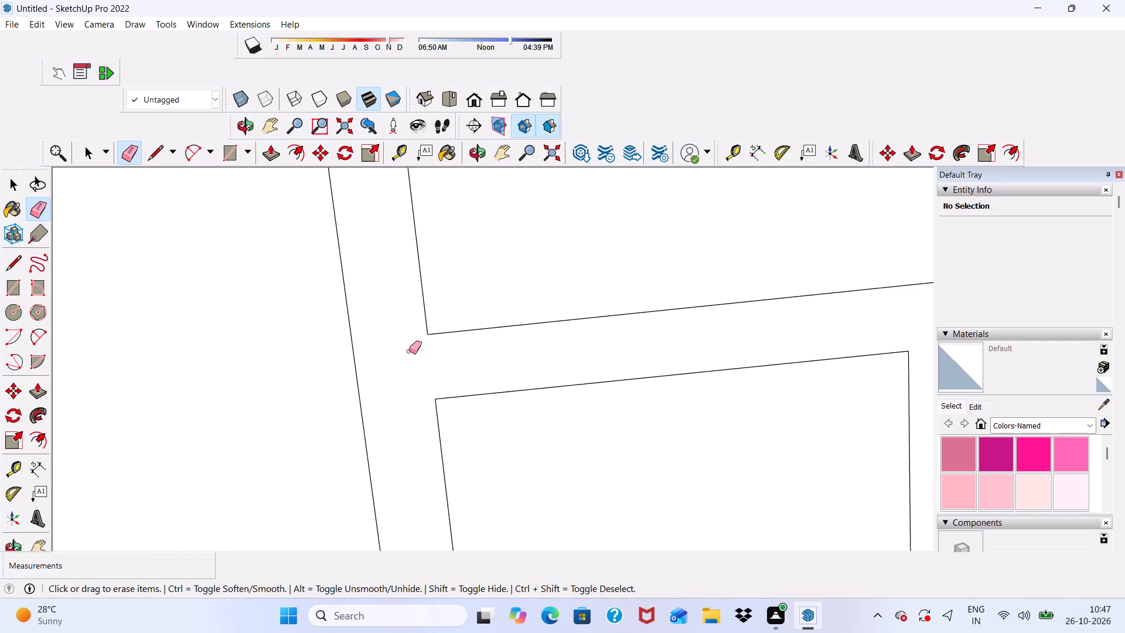
Examine the wall-like outline on the slab's underside, including its opening and the enclosed corner room.
{"action": "scroll", "coordinate": [396, 351], "scroll_direction": "down", "scroll_amount": 16}
{"action": "middle_click_drag", "start_coordinate": [481, 350], "coordinate": [471, 251]}
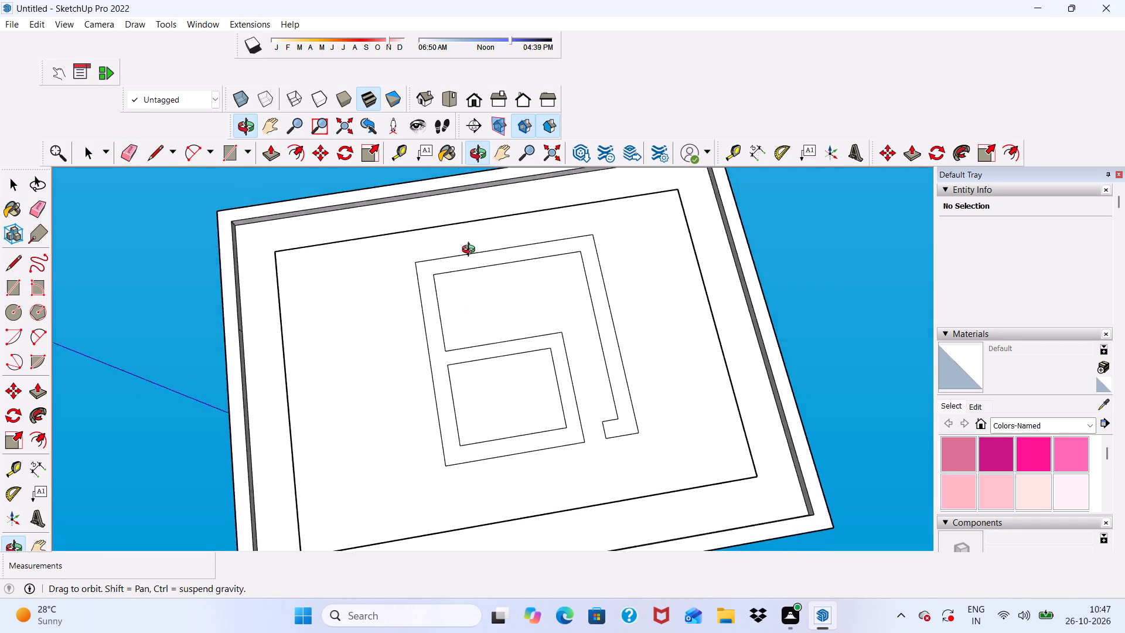
{"action": "middle_click_drag", "start_coordinate": [471, 251], "coordinate": [522, 407]}
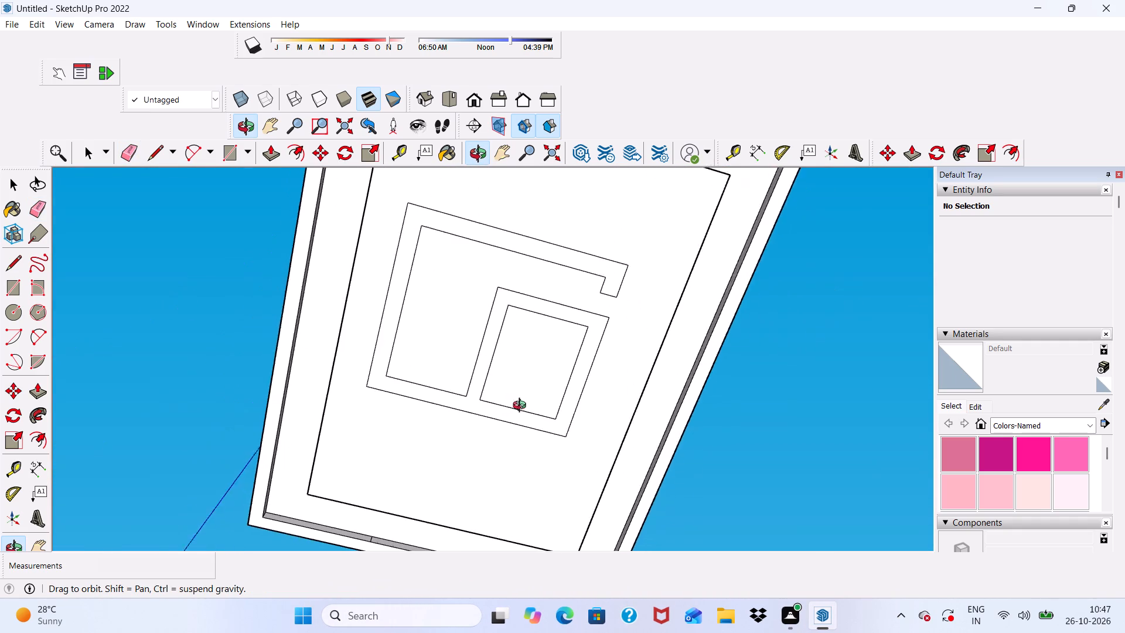
{"action": "middle_click_drag", "start_coordinate": [522, 407], "coordinate": [858, 504]}
{"action": "scroll", "coordinate": [855, 502], "scroll_direction": "down", "scroll_amount": 5}
{"action": "middle_click_drag", "start_coordinate": [562, 383], "coordinate": [608, 352]}
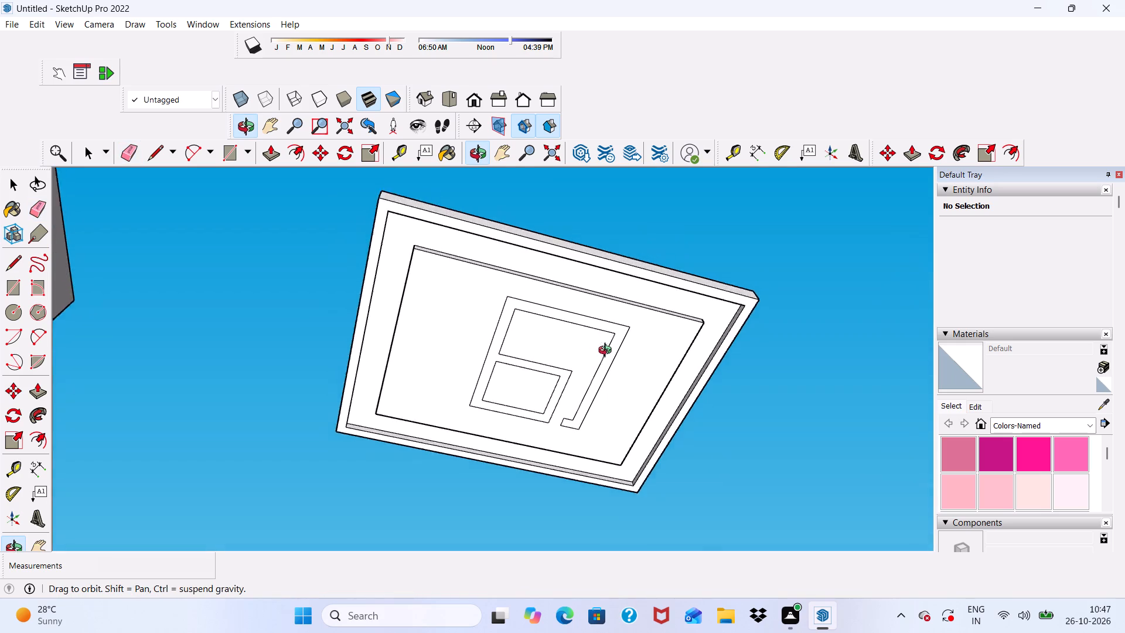
{"action": "middle_click_drag", "start_coordinate": [608, 352], "coordinate": [581, 362]}
{"action": "scroll", "coordinate": [741, 367], "scroll_direction": "up", "scroll_amount": 3}
{"action": "key", "text": "space"}
{"action": "scroll", "coordinate": [460, 423], "scroll_direction": "up", "scroll_amount": 11}
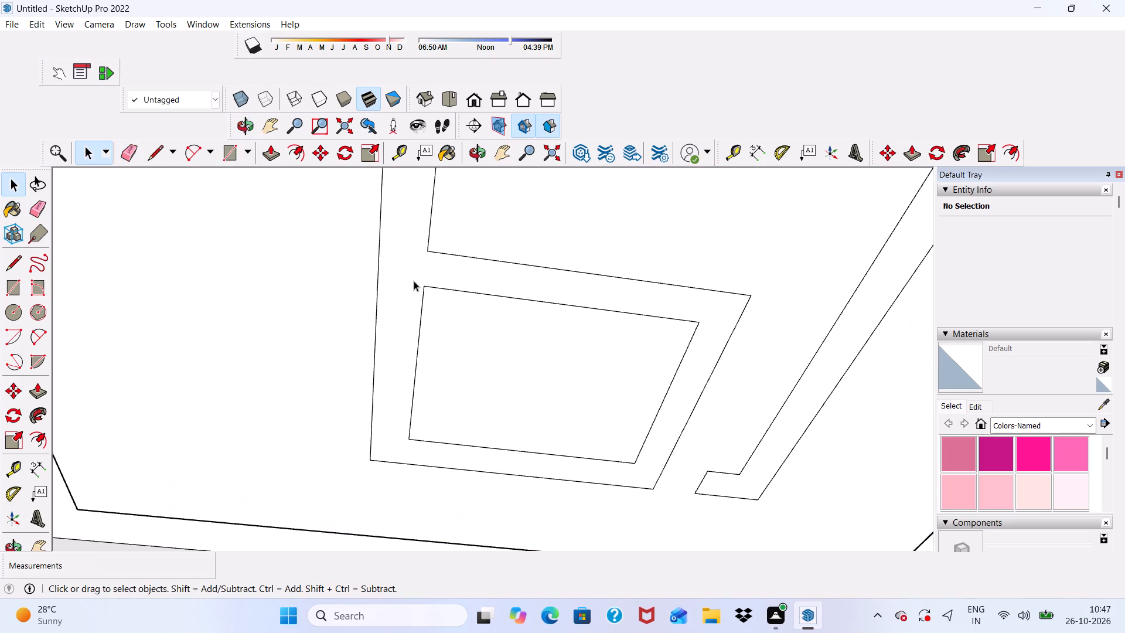
Push/pull the joined wall-like band face on the slab's underside by 6".
{"action": "left_click", "coordinate": [405, 259]}
{"action": "left_click", "coordinate": [261, 154]}
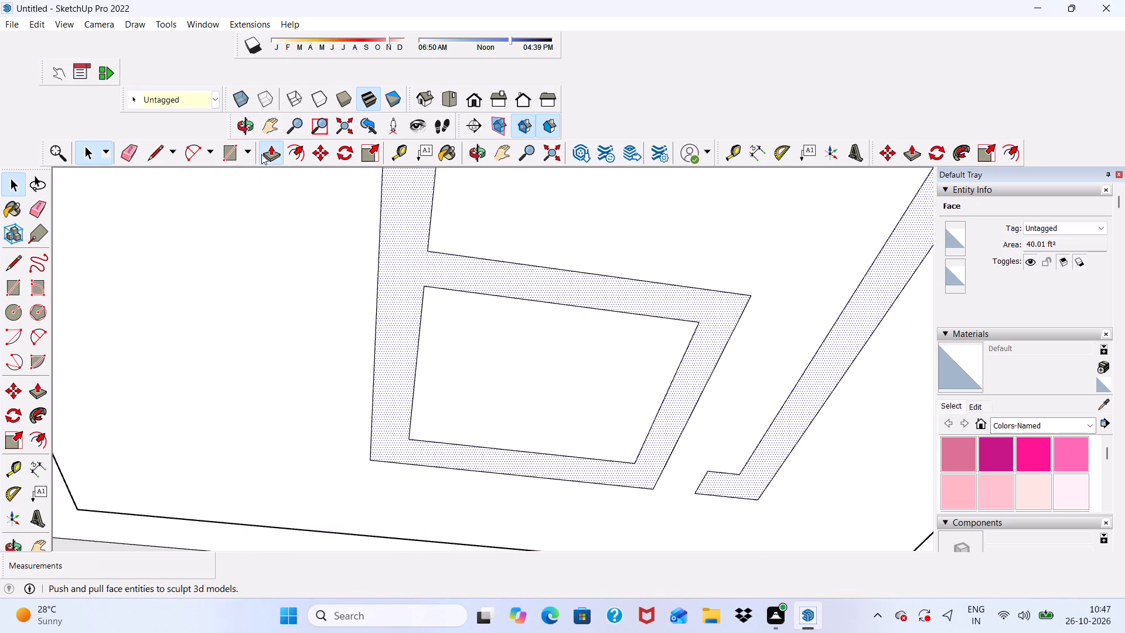
{"action": "left_click", "coordinate": [407, 268]}
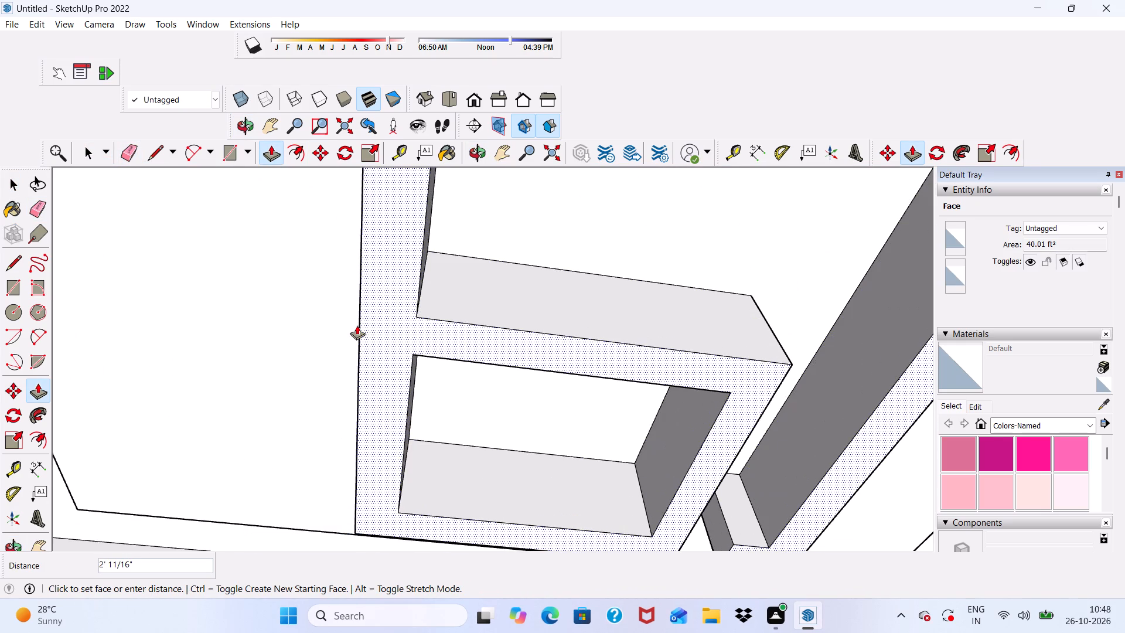
{"action": "key", "text": "3"}
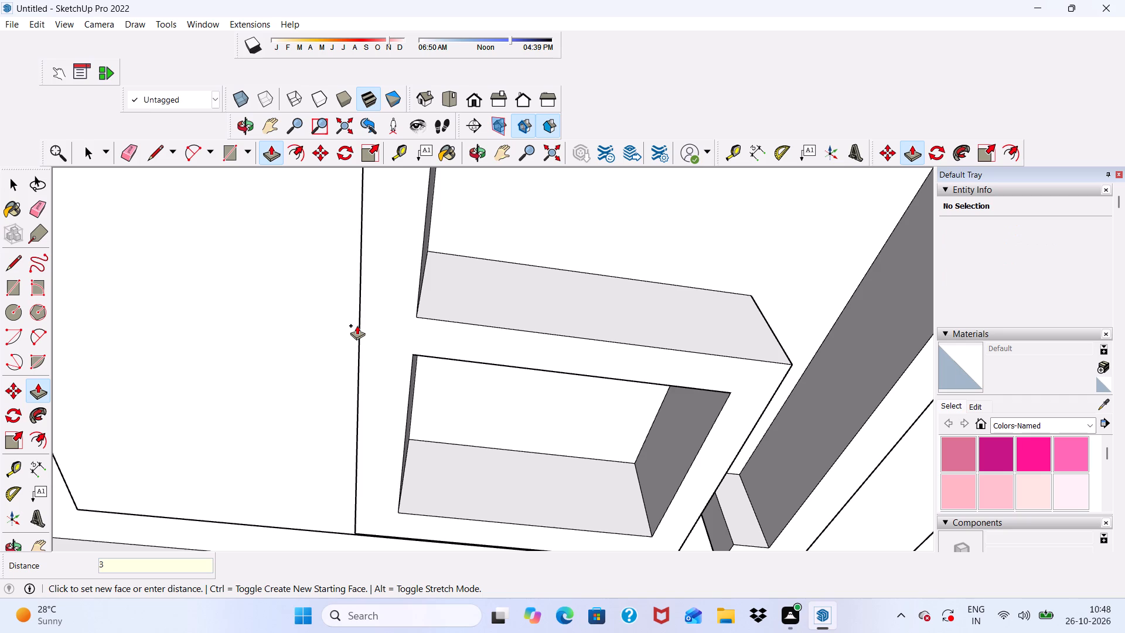
{"action": "key", "text": "BackSpace"}
{"action": "type", "text": "6\""}
{"action": "key", "text": "Return"}
{"action": "key", "text": "space"}
Examine the extruded band and the slab's underside from several angles.
{"action": "scroll", "coordinate": [431, 379], "scroll_direction": "down", "scroll_amount": 5}
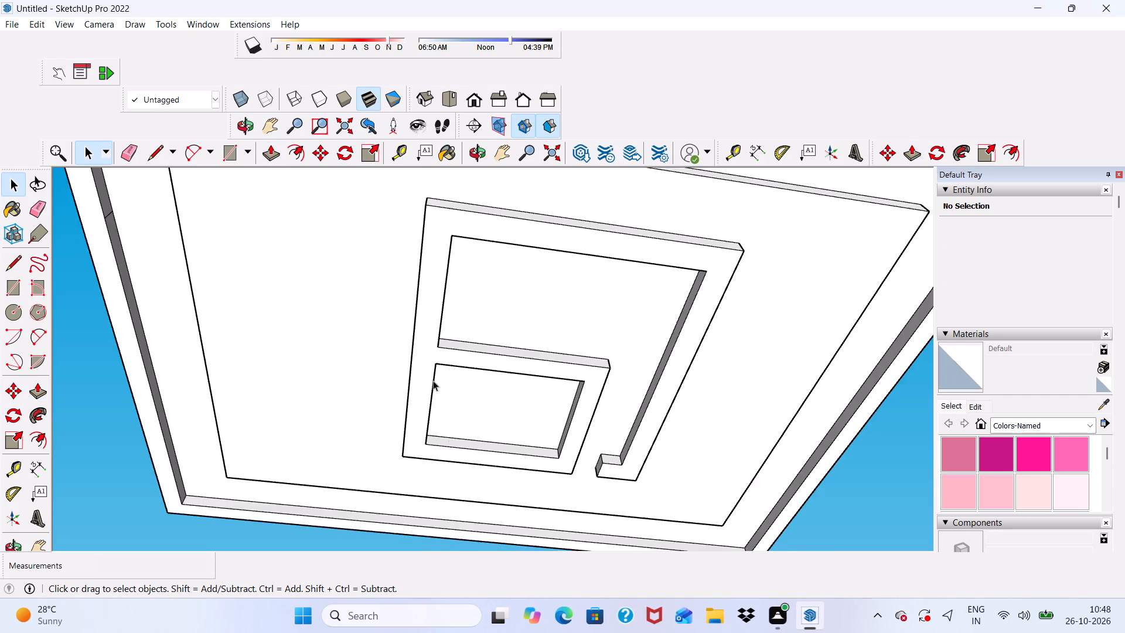
{"action": "scroll", "coordinate": [433, 380], "scroll_direction": "down", "scroll_amount": 6}
{"action": "middle_click_drag", "start_coordinate": [524, 392], "coordinate": [540, 506]}
{"action": "scroll", "coordinate": [492, 337], "scroll_direction": "down", "scroll_amount": 4}
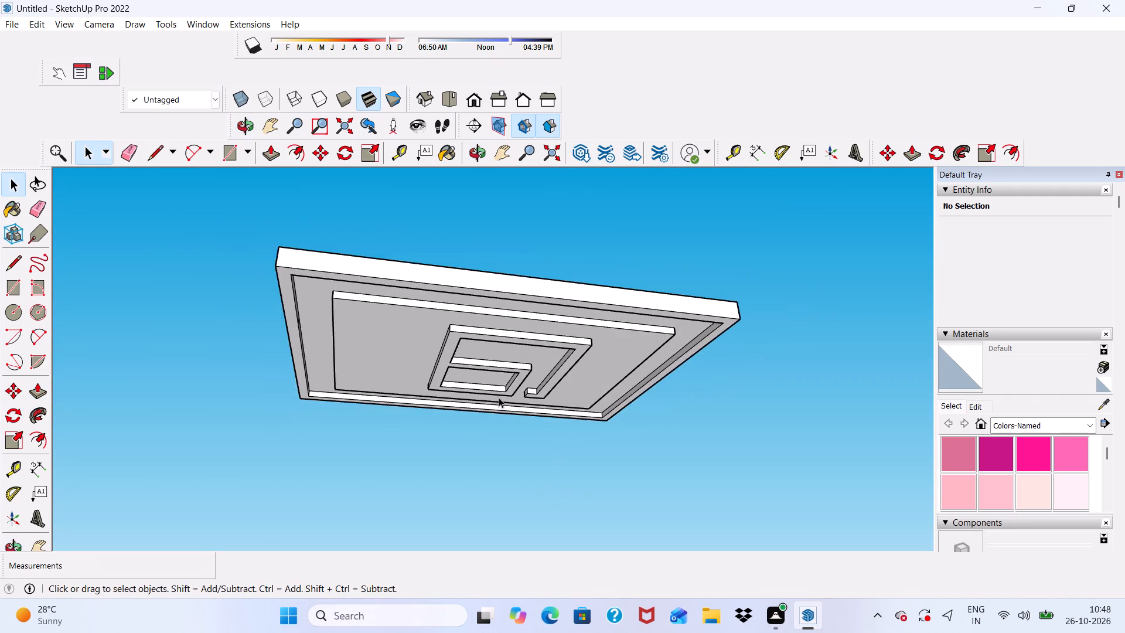
{"action": "middle_click_drag", "start_coordinate": [499, 397], "coordinate": [431, 236]}
{"action": "scroll", "coordinate": [431, 236], "scroll_direction": "up", "scroll_amount": 4}
{"action": "scroll", "coordinate": [428, 239], "scroll_direction": "down", "scroll_amount": 4}
{"action": "scroll", "coordinate": [429, 249], "scroll_direction": "up", "scroll_amount": 1}
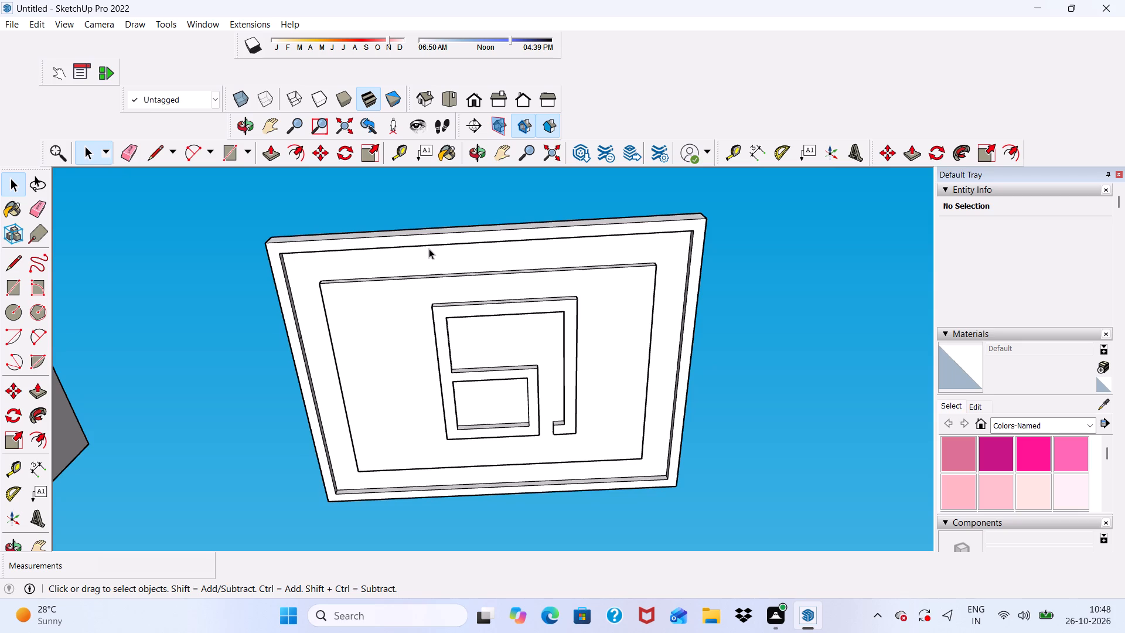
{"action": "scroll", "coordinate": [447, 308], "scroll_direction": "up", "scroll_amount": 5}
{"action": "scroll", "coordinate": [429, 297], "scroll_direction": "down", "scroll_amount": 7}
{"action": "middle_click_drag", "start_coordinate": [425, 301], "coordinate": [426, 275]}
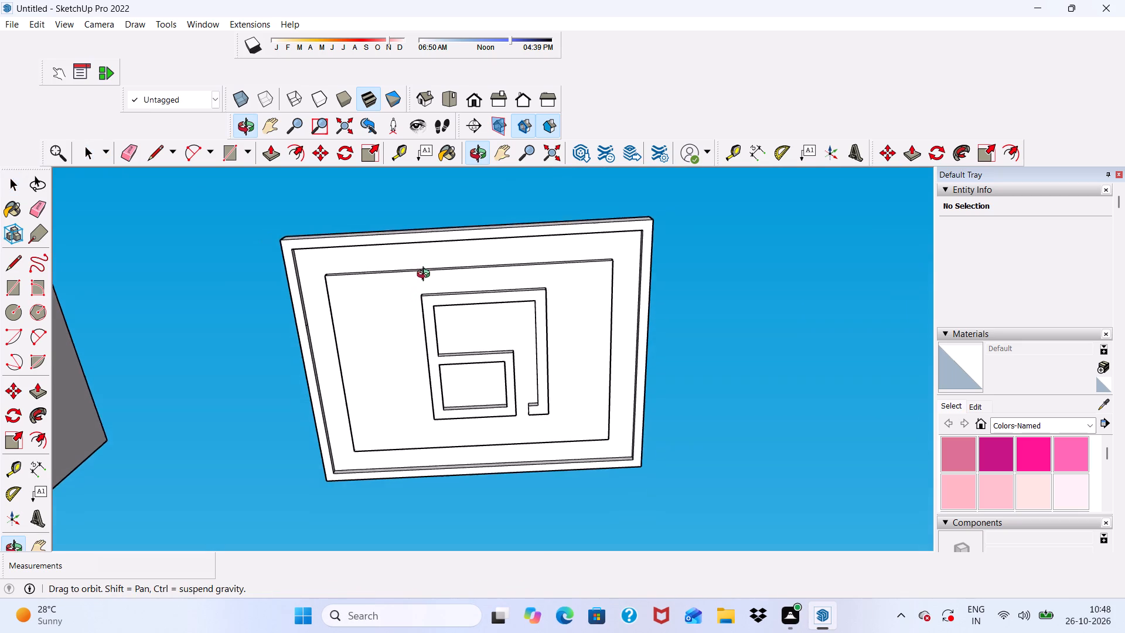
{"action": "middle_click_drag", "start_coordinate": [426, 275], "coordinate": [429, 266]}
{"action": "scroll", "coordinate": [448, 251], "scroll_direction": "up", "scroll_amount": 6}
{"action": "scroll", "coordinate": [299, 250], "scroll_direction": "up", "scroll_amount": 1}
{"action": "scroll", "coordinate": [275, 229], "scroll_direction": "down", "scroll_amount": 4}
{"action": "scroll", "coordinate": [288, 259], "scroll_direction": "up", "scroll_amount": 1}
{"action": "middle_click_drag", "start_coordinate": [288, 259], "coordinate": [338, 312]}
{"action": "middle_click_drag", "start_coordinate": [393, 293], "coordinate": [349, 352]}
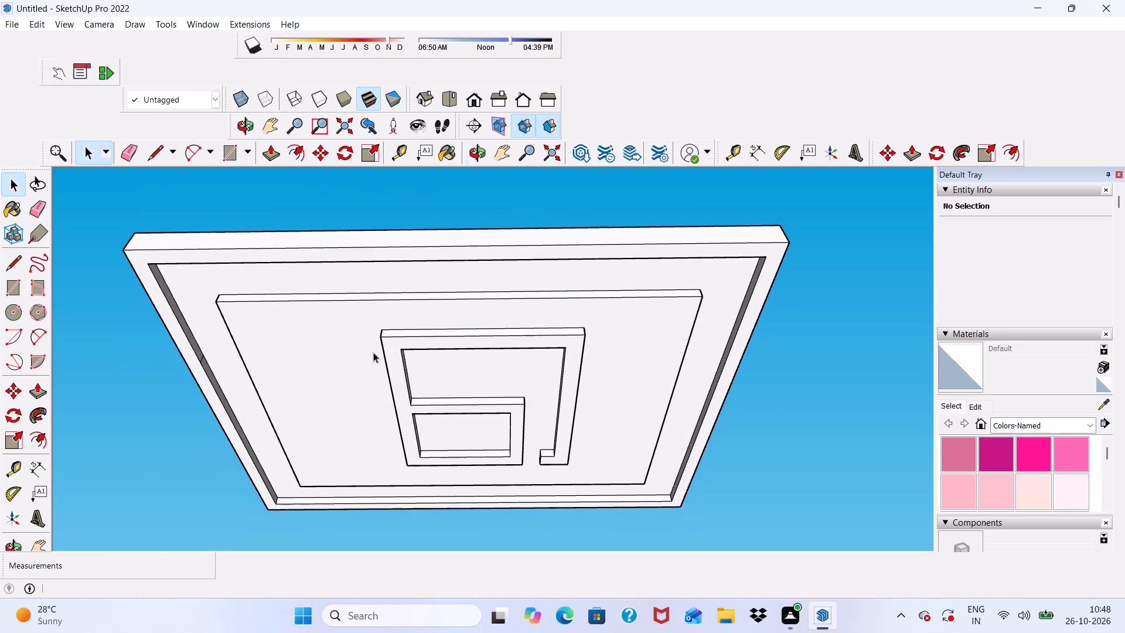
{"action": "scroll", "coordinate": [381, 352], "scroll_direction": "down", "scroll_amount": 1}
{"action": "scroll", "coordinate": [990, 438], "scroll_direction": "down", "scroll_amount": 3}
Paint the front face of the extruded band with the 0018_Brown material.
{"action": "scroll", "coordinate": [989, 444], "scroll_direction": "up", "scroll_amount": 2}
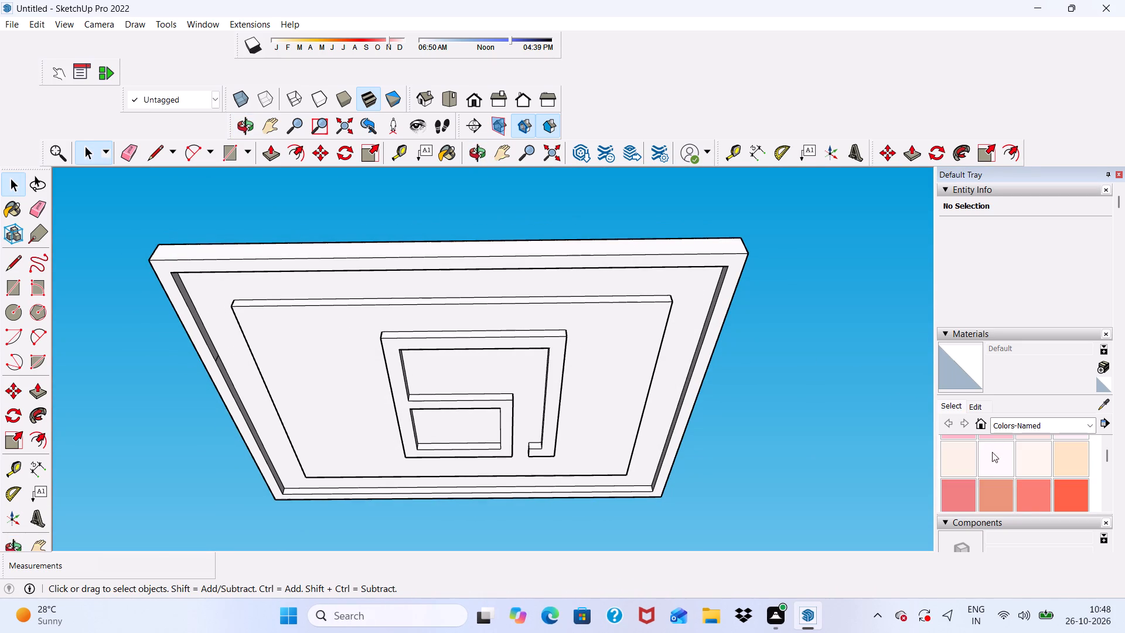
{"action": "scroll", "coordinate": [994, 455], "scroll_direction": "down", "scroll_amount": 1}
{"action": "left_click", "coordinate": [999, 464]}
{"action": "scroll", "coordinate": [513, 441], "scroll_direction": "up", "scroll_amount": 8}
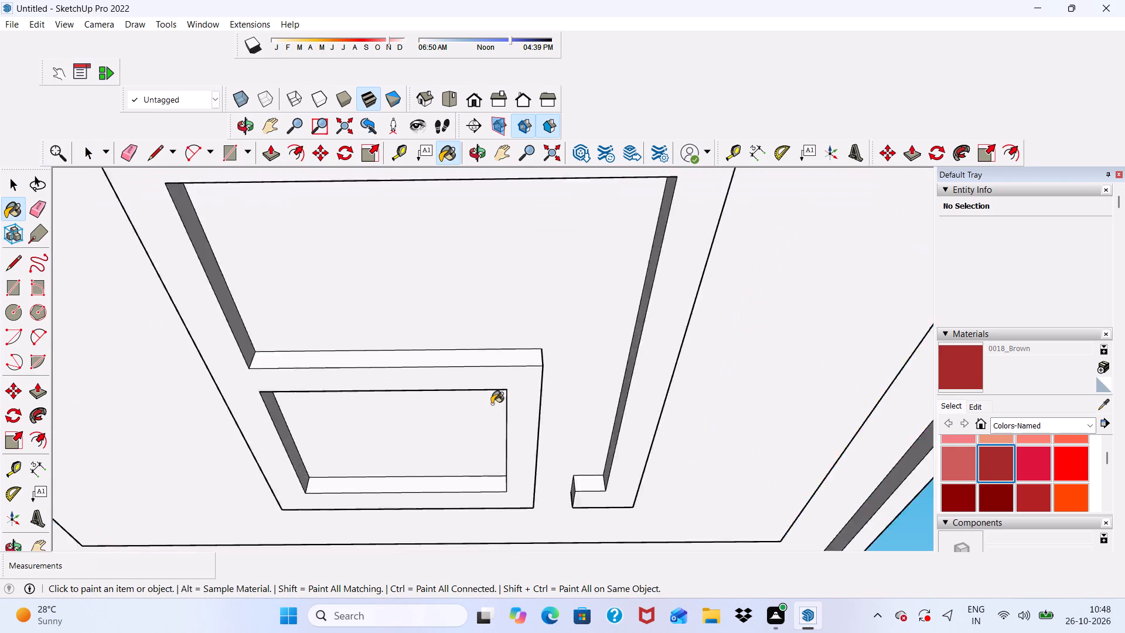
{"action": "scroll", "coordinate": [492, 404], "scroll_direction": "up", "scroll_amount": 6}
{"action": "left_click", "coordinate": [472, 370]}
{"action": "scroll", "coordinate": [470, 301], "scroll_direction": "down", "scroll_amount": 9}
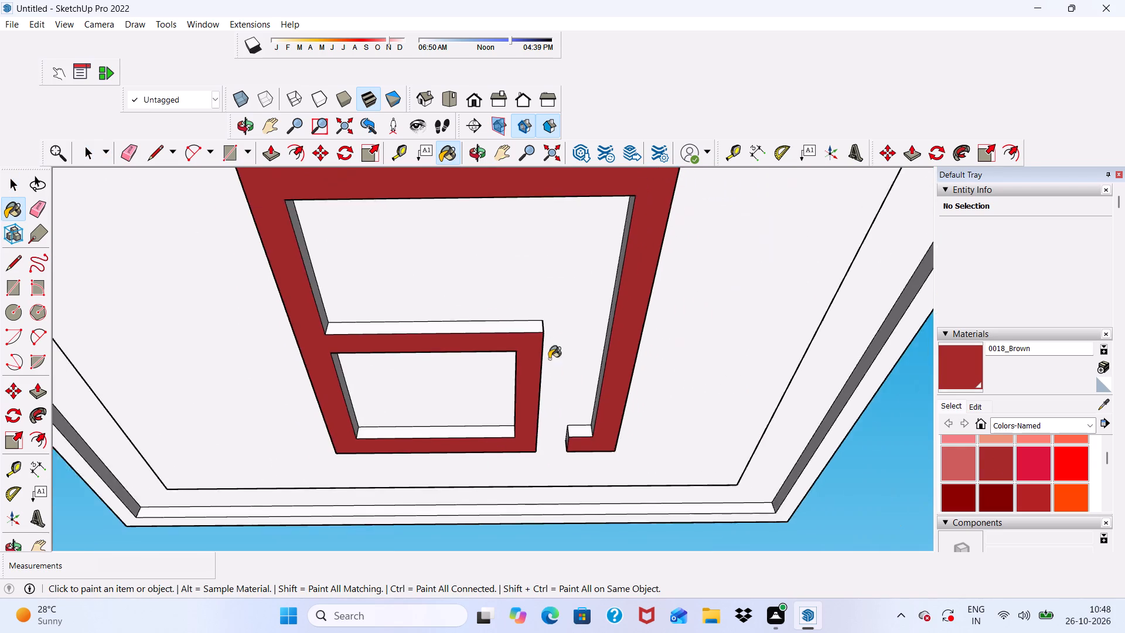
Paint the band's far outer side, the crossbar's side facing the larger space and that space's adjoining long inner side 0018_Brown.
{"action": "scroll", "coordinate": [570, 366], "scroll_direction": "up", "scroll_amount": 1}
{"action": "middle_click_drag", "start_coordinate": [577, 362], "coordinate": [658, 328]}
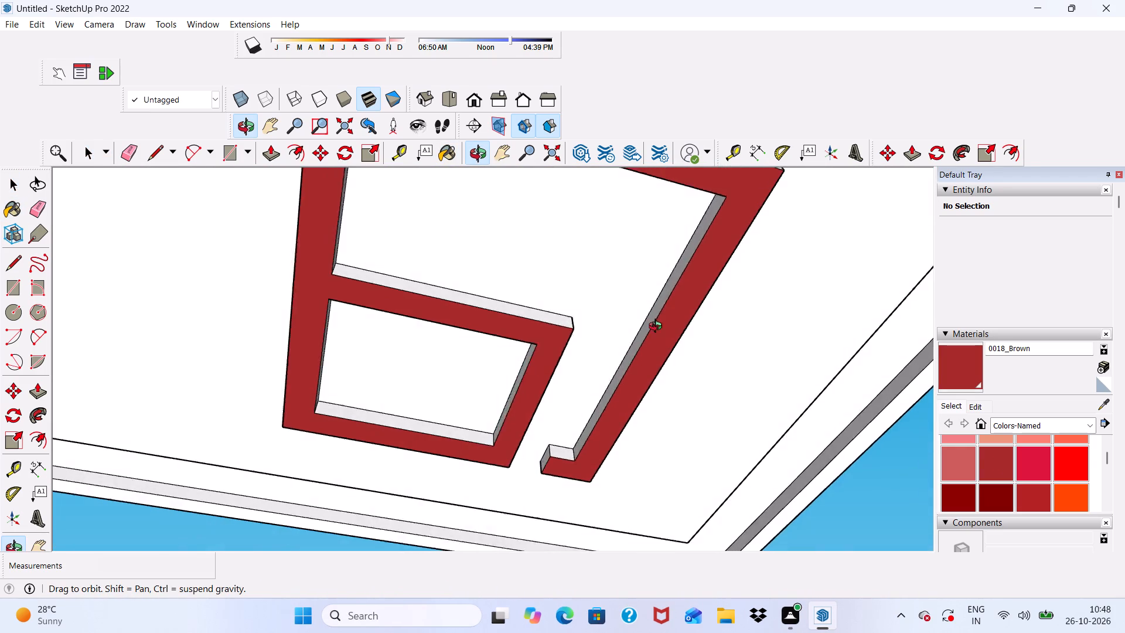
{"action": "middle_click_drag", "start_coordinate": [658, 328], "coordinate": [673, 318]}
{"action": "scroll", "coordinate": [659, 311], "scroll_direction": "down", "scroll_amount": 5}
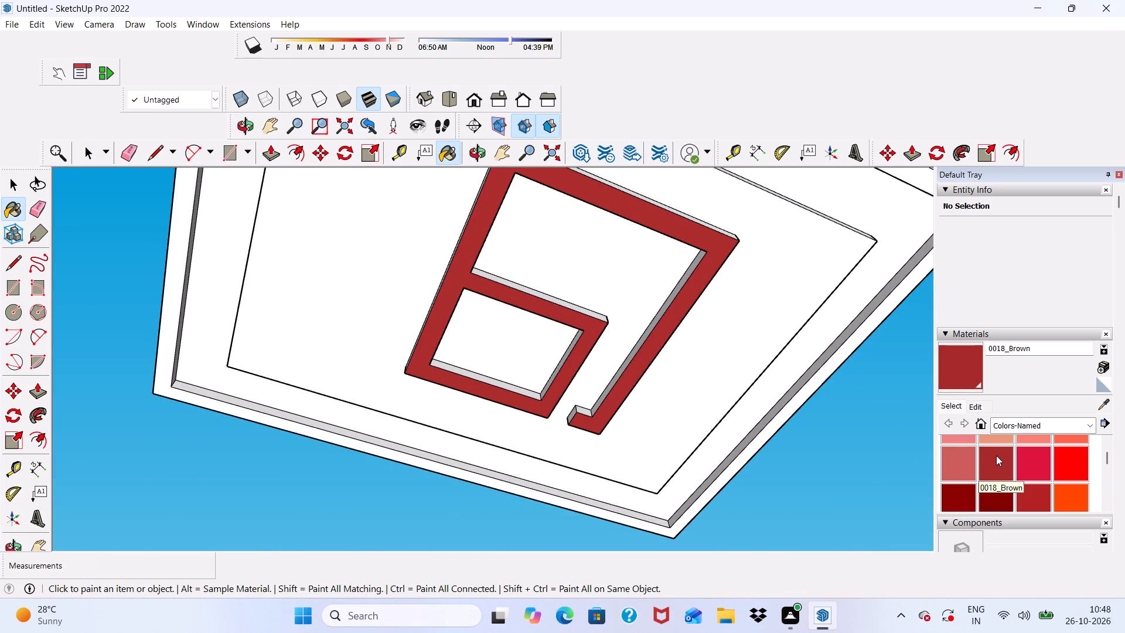
{"action": "scroll", "coordinate": [660, 273], "scroll_direction": "up", "scroll_amount": 5}
{"action": "scroll", "coordinate": [651, 266], "scroll_direction": "down", "scroll_amount": 5}
{"action": "middle_click_drag", "start_coordinate": [657, 310], "coordinate": [579, 416]}
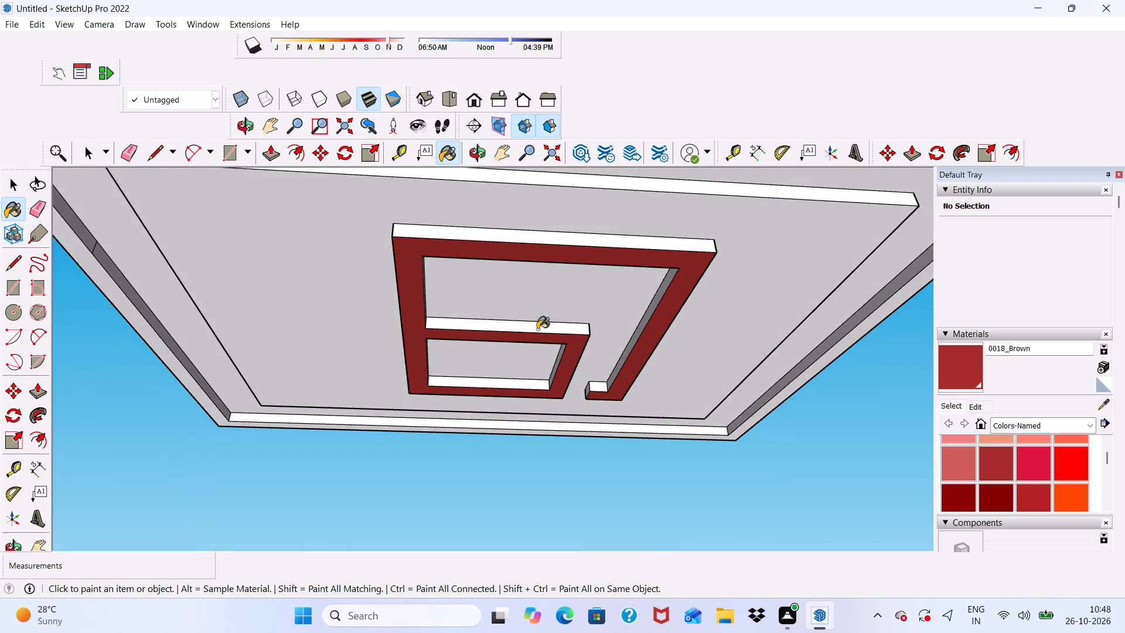
{"action": "scroll", "coordinate": [520, 267], "scroll_direction": "up", "scroll_amount": 12}
{"action": "left_click", "coordinate": [519, 218]}
{"action": "scroll", "coordinate": [392, 397], "scroll_direction": "up", "scroll_amount": 5}
{"action": "left_click", "coordinate": [393, 428]}
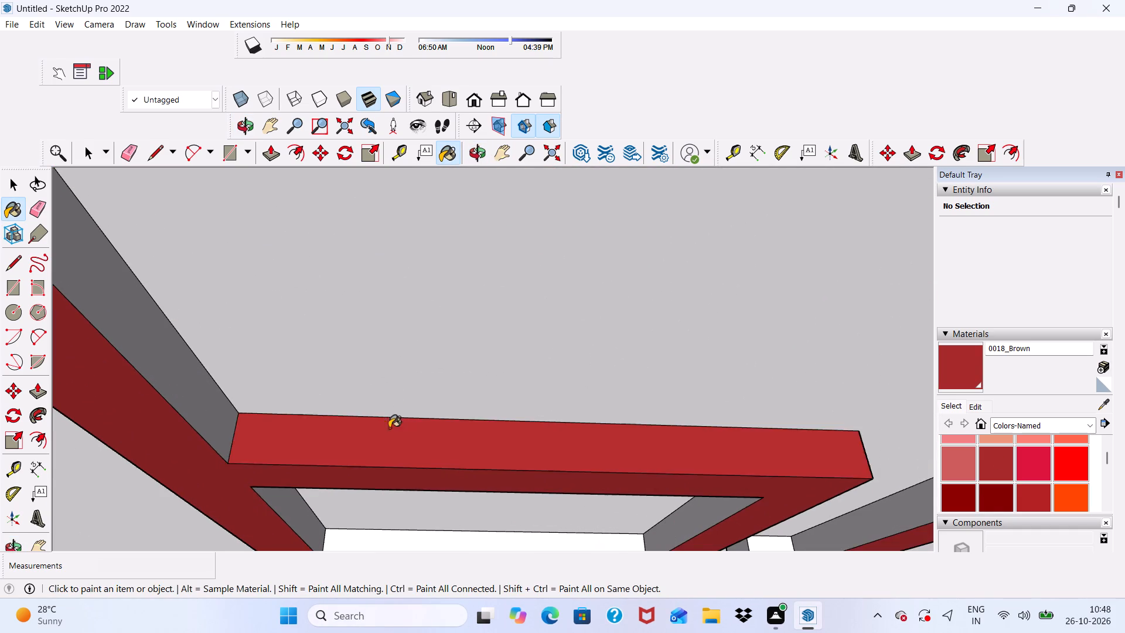
{"action": "scroll", "coordinate": [189, 401], "scroll_direction": "up", "scroll_amount": 3}
{"action": "left_click", "coordinate": [164, 346]}
{"action": "scroll", "coordinate": [171, 352], "scroll_direction": "down", "scroll_amount": 10}
Paint three inner side faces of the enclosed corner room 0018_Brown.
{"action": "middle_click_drag", "start_coordinate": [341, 374], "coordinate": [391, 258]}
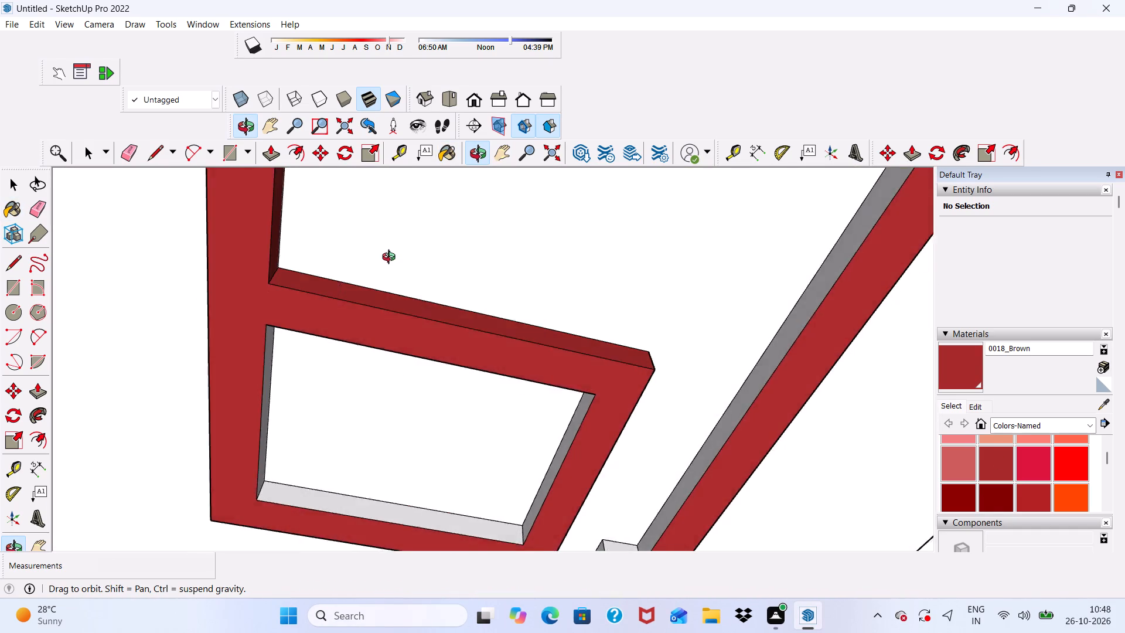
{"action": "middle_click_drag", "start_coordinate": [391, 258], "coordinate": [366, 333]}
{"action": "scroll", "coordinate": [277, 487], "scroll_direction": "up", "scroll_amount": 10}
{"action": "left_click", "coordinate": [319, 482]}
{"action": "left_click", "coordinate": [261, 392]}
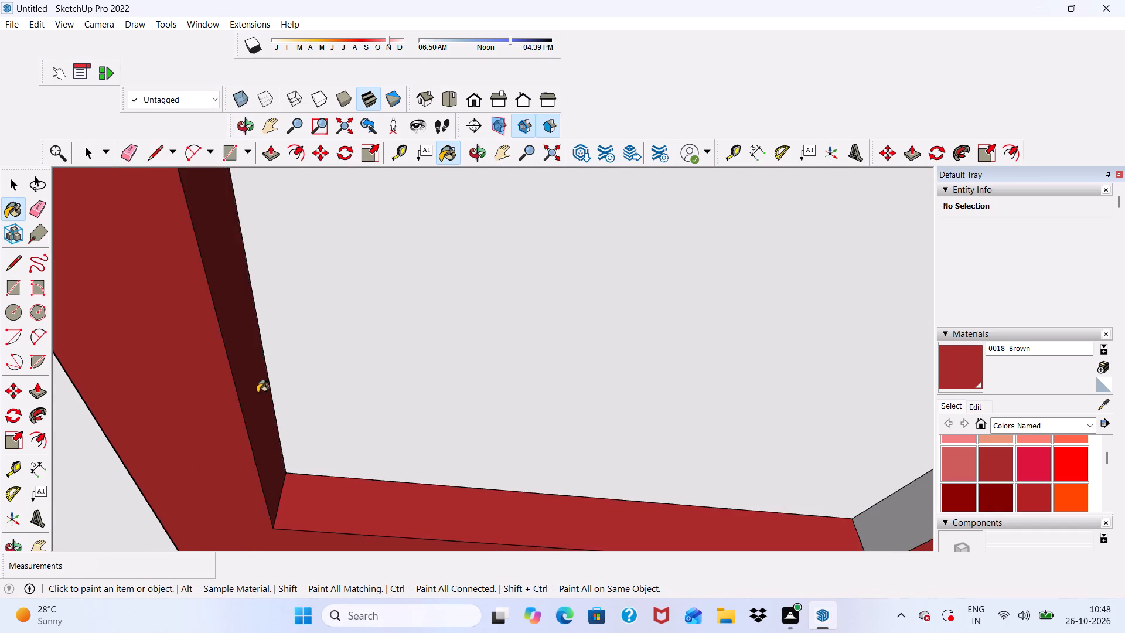
{"action": "scroll", "coordinate": [254, 399], "scroll_direction": "down", "scroll_amount": 6}
{"action": "left_click", "coordinate": [746, 442]}
Paint the inner side of the strip beside the opening, plus its short return's inner and end faces, 0018_Brown.
{"action": "scroll", "coordinate": [467, 422], "scroll_direction": "down", "scroll_amount": 6}
{"action": "scroll", "coordinate": [704, 452], "scroll_direction": "up", "scroll_amount": 4}
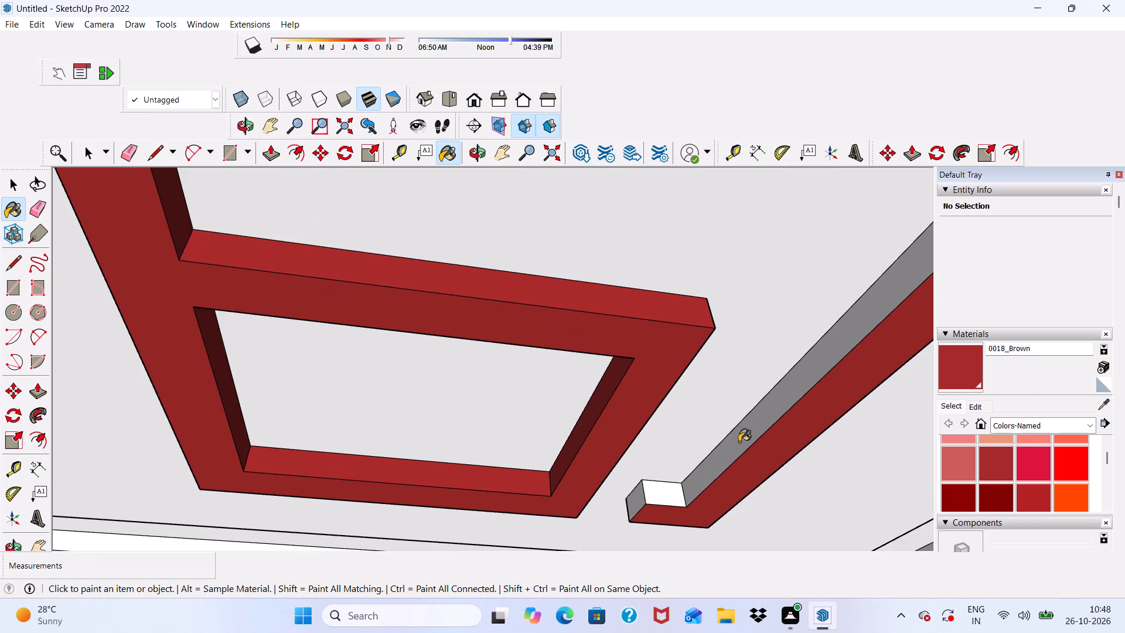
{"action": "left_click", "coordinate": [765, 437]}
{"action": "scroll", "coordinate": [701, 502], "scroll_direction": "up", "scroll_amount": 5}
{"action": "left_click", "coordinate": [632, 491]}
{"action": "left_click", "coordinate": [734, 441]}
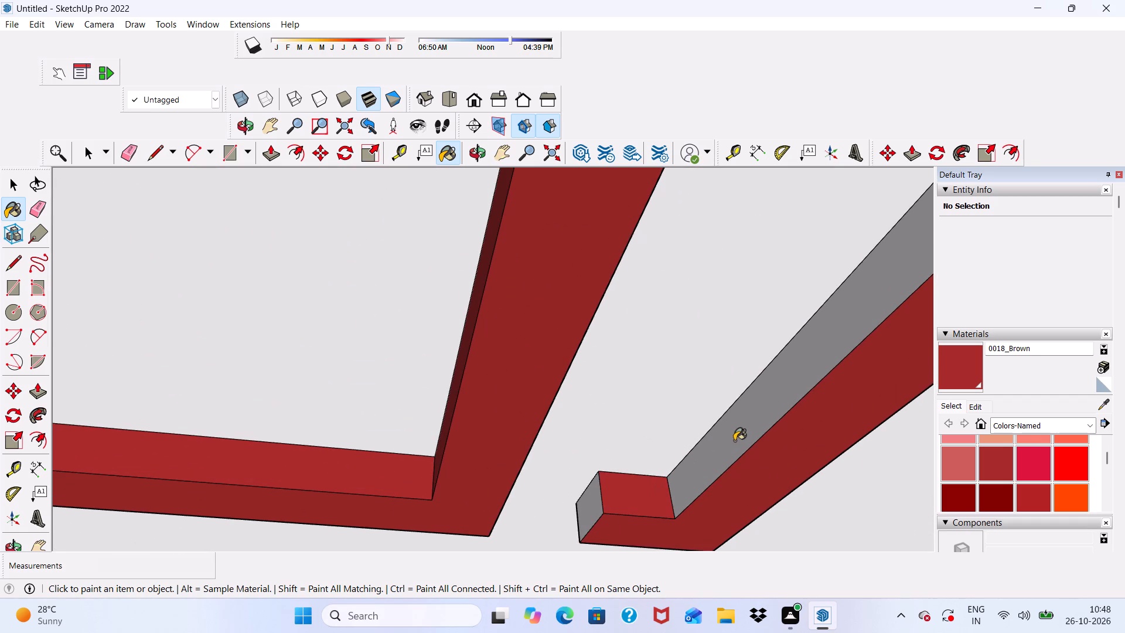
{"action": "scroll", "coordinate": [628, 511], "scroll_direction": "up", "scroll_amount": 4}
{"action": "left_click", "coordinate": [588, 505]}
{"action": "scroll", "coordinate": [512, 464], "scroll_direction": "down", "scroll_amount": 13}
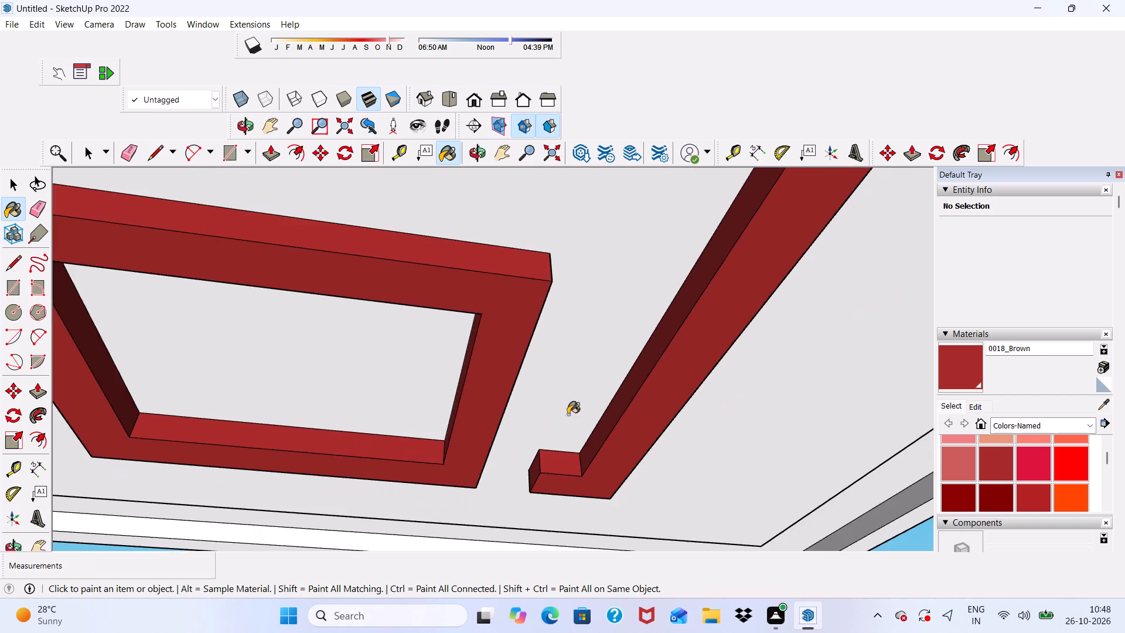
Paint the long outer side of the opening-side strip and the corner room's parallel outer side 0018_Brown.
{"action": "scroll", "coordinate": [568, 414], "scroll_direction": "down", "scroll_amount": 8}
{"action": "middle_click_drag", "start_coordinate": [600, 454], "coordinate": [278, 505]}
{"action": "scroll", "coordinate": [427, 366], "scroll_direction": "up", "scroll_amount": 5}
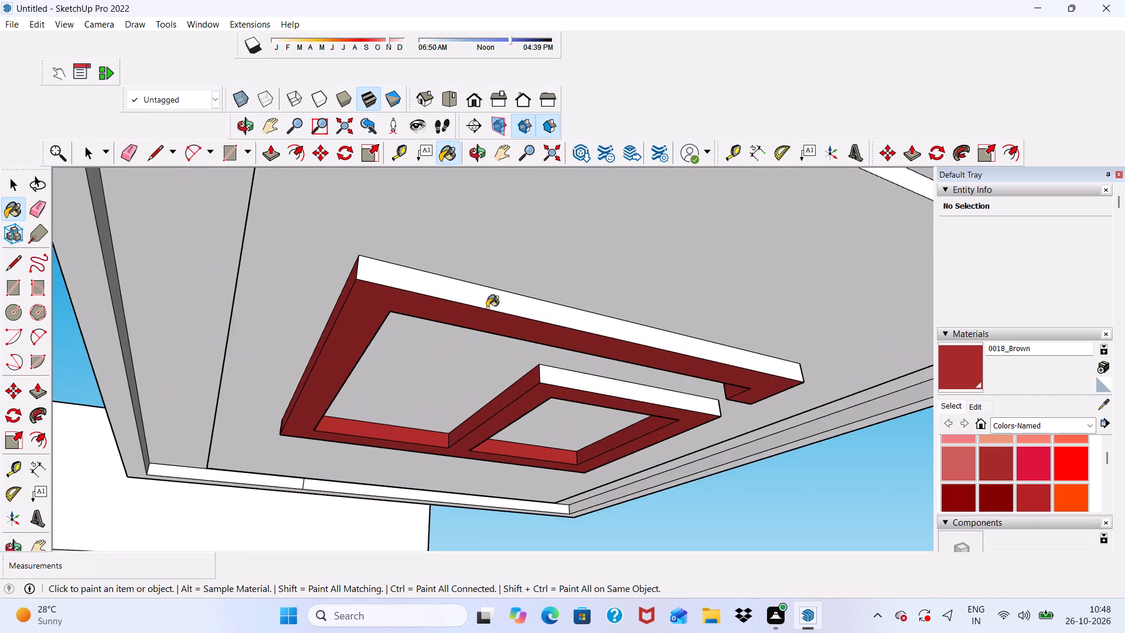
{"action": "scroll", "coordinate": [490, 287], "scroll_direction": "up", "scroll_amount": 1}
{"action": "left_click", "coordinate": [483, 297]}
{"action": "scroll", "coordinate": [579, 376], "scroll_direction": "up", "scroll_amount": 2}
{"action": "left_click", "coordinate": [597, 390]}
{"action": "scroll", "coordinate": [601, 396], "scroll_direction": "down", "scroll_amount": 3}
Paint the outer sides of the short return and the corner room on the opening's edge 0018_Brown.
{"action": "middle_click_drag", "start_coordinate": [610, 414], "coordinate": [611, 413]}
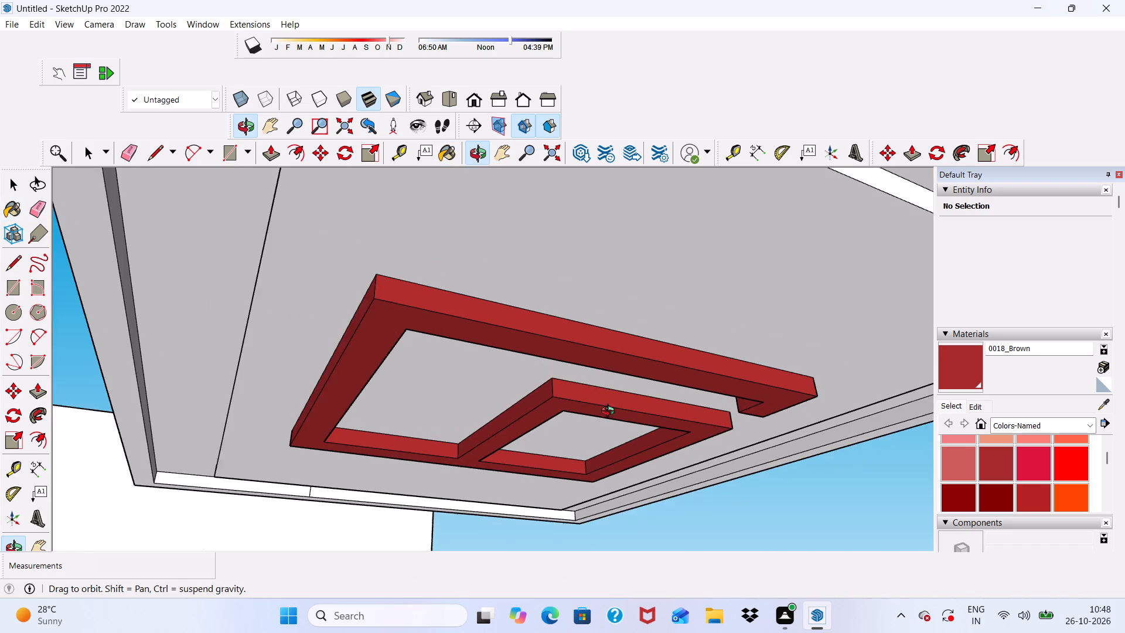
{"action": "middle_click_drag", "start_coordinate": [611, 413], "coordinate": [194, 401]}
{"action": "scroll", "coordinate": [325, 312], "scroll_direction": "up", "scroll_amount": 5}
{"action": "left_click", "coordinate": [325, 311]}
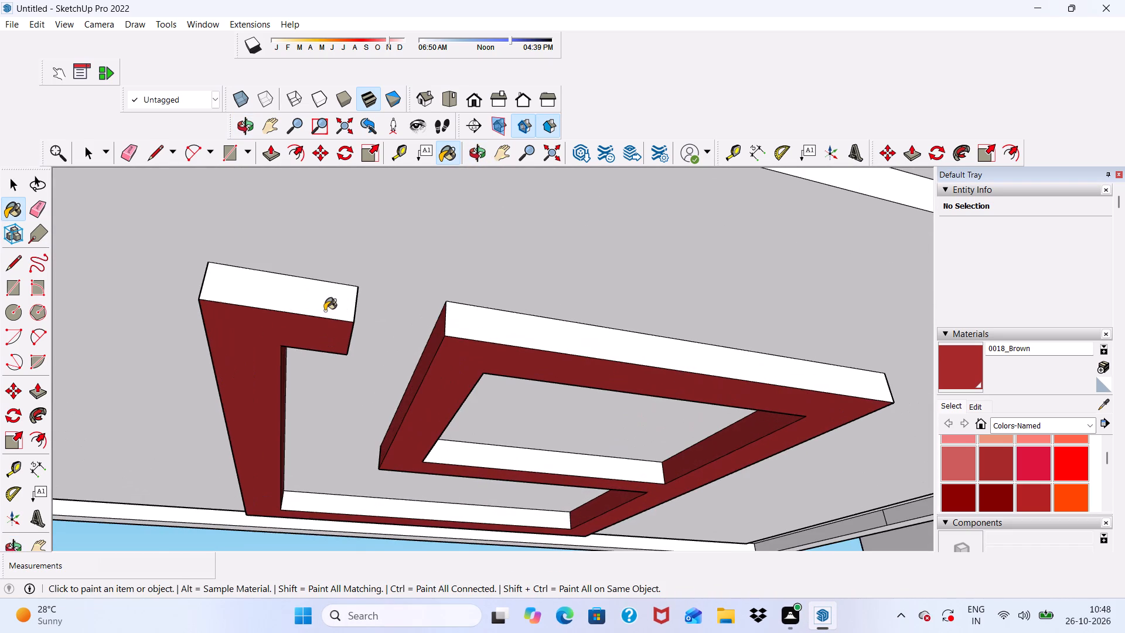
{"action": "left_click", "coordinate": [490, 323]}
Paint the remaining white inner faces of the corner room and the larger space 0018_Brown.
{"action": "left_click", "coordinate": [509, 443]}
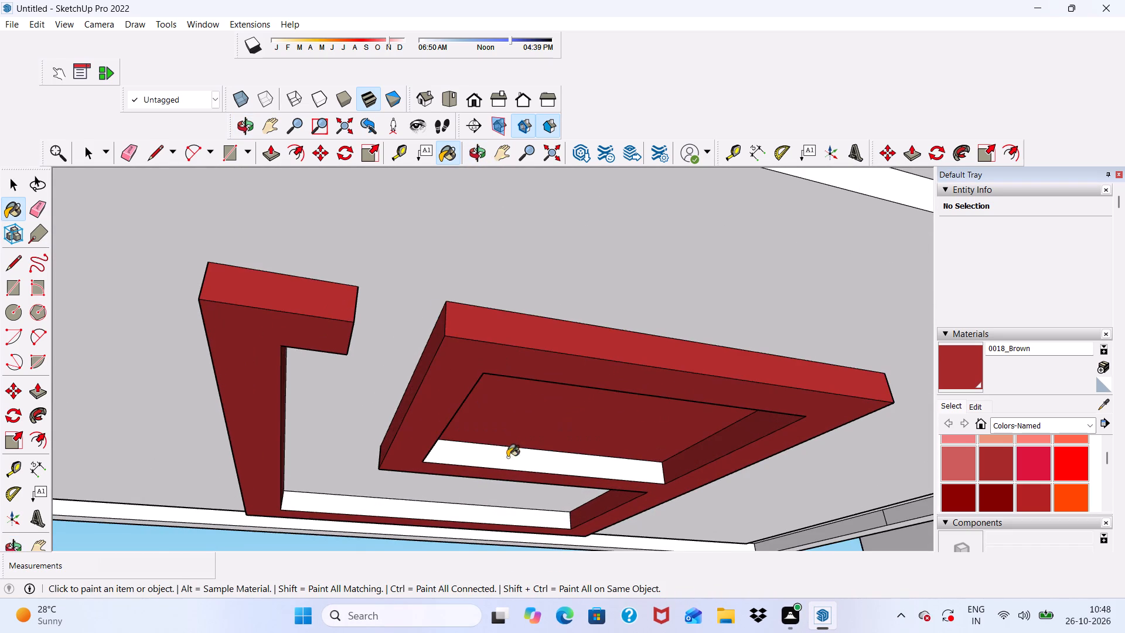
{"action": "key", "text": "ctrl+z"}
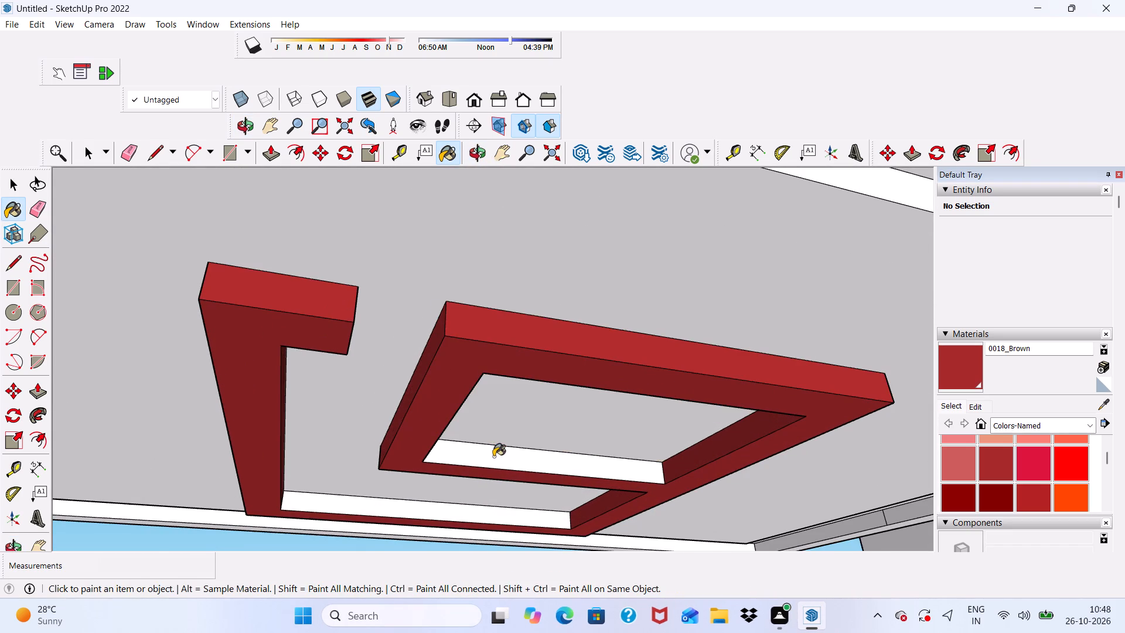
{"action": "scroll", "coordinate": [493, 456], "scroll_direction": "up", "scroll_amount": 1}
{"action": "left_click", "coordinate": [493, 455]}
{"action": "scroll", "coordinate": [489, 457], "scroll_direction": "down", "scroll_amount": 4}
{"action": "scroll", "coordinate": [440, 498], "scroll_direction": "up", "scroll_amount": 5}
{"action": "left_click", "coordinate": [389, 517]}
{"action": "scroll", "coordinate": [384, 512], "scroll_direction": "down", "scroll_amount": 4}
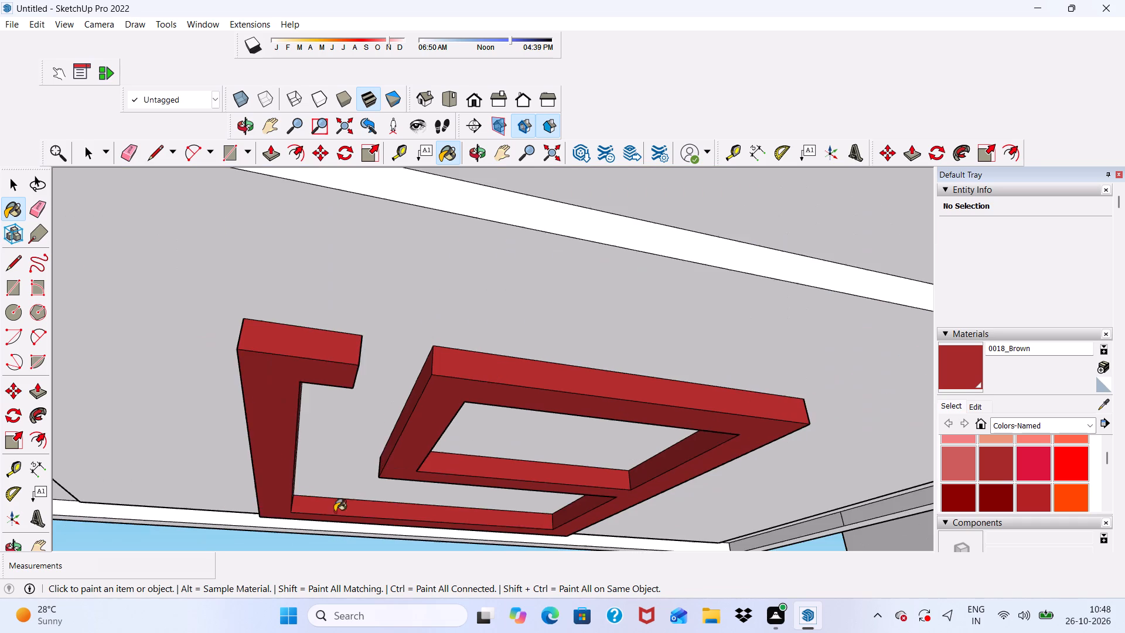
Paint the band's long outer side opposite the opening-side strip 0018_Brown.
{"action": "middle_click_drag", "start_coordinate": [244, 514], "coordinate": [965, 461]}
{"action": "scroll", "coordinate": [245, 514], "scroll_direction": "up", "scroll_amount": 1}
{"action": "scroll", "coordinate": [965, 461], "scroll_direction": "down", "scroll_amount": 4}
{"action": "middle_click_drag", "start_coordinate": [338, 410], "coordinate": [377, 423]}
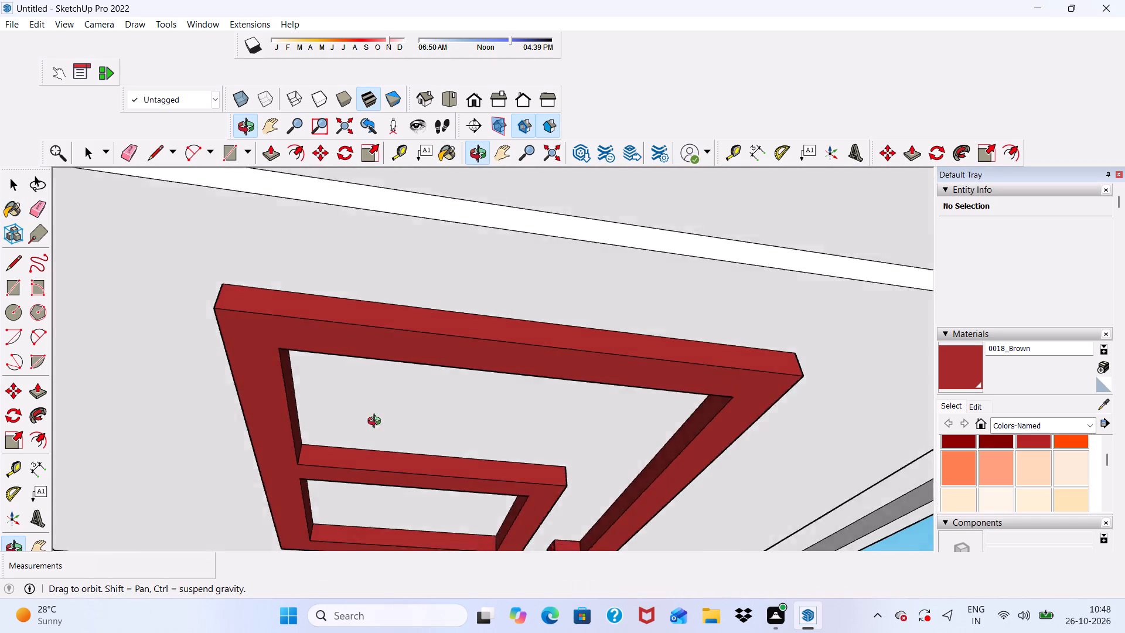
{"action": "middle_click_drag", "start_coordinate": [377, 423], "coordinate": [487, 448]}
{"action": "scroll", "coordinate": [236, 356], "scroll_direction": "up", "scroll_amount": 7}
{"action": "left_click", "coordinate": [313, 362]}
{"action": "scroll", "coordinate": [246, 348], "scroll_direction": "down", "scroll_amount": 7}
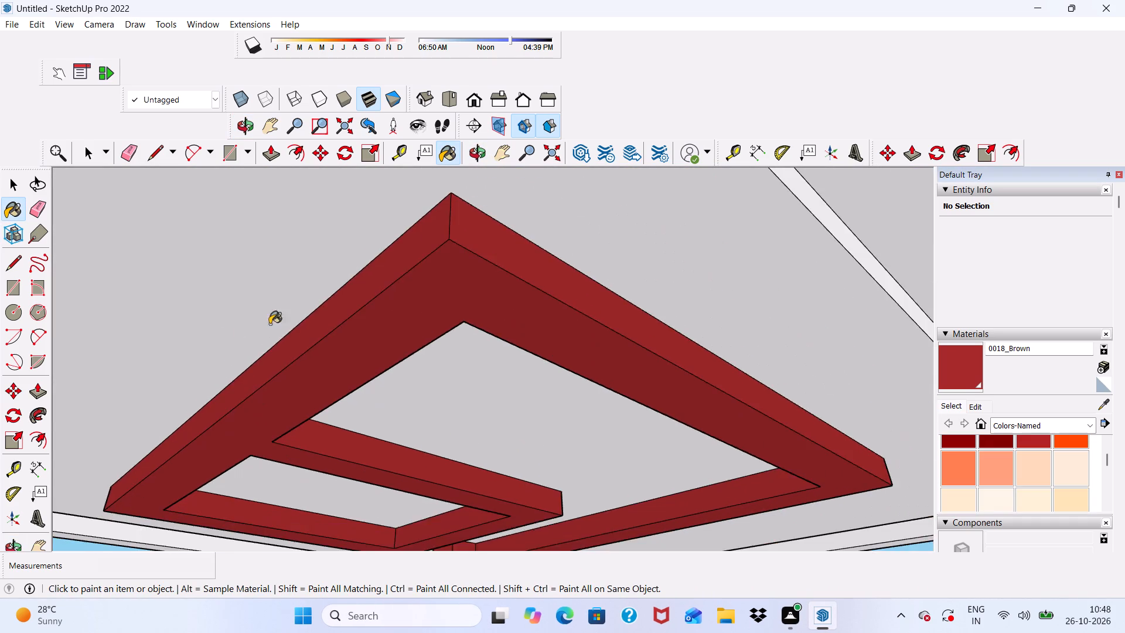
Examine the brown band and the whole roof slab from below and above.
{"action": "scroll", "coordinate": [270, 324], "scroll_direction": "down", "scroll_amount": 16}
{"action": "middle_click_drag", "start_coordinate": [329, 338], "coordinate": [193, 305]}
{"action": "scroll", "coordinate": [223, 309], "scroll_direction": "down", "scroll_amount": 4}
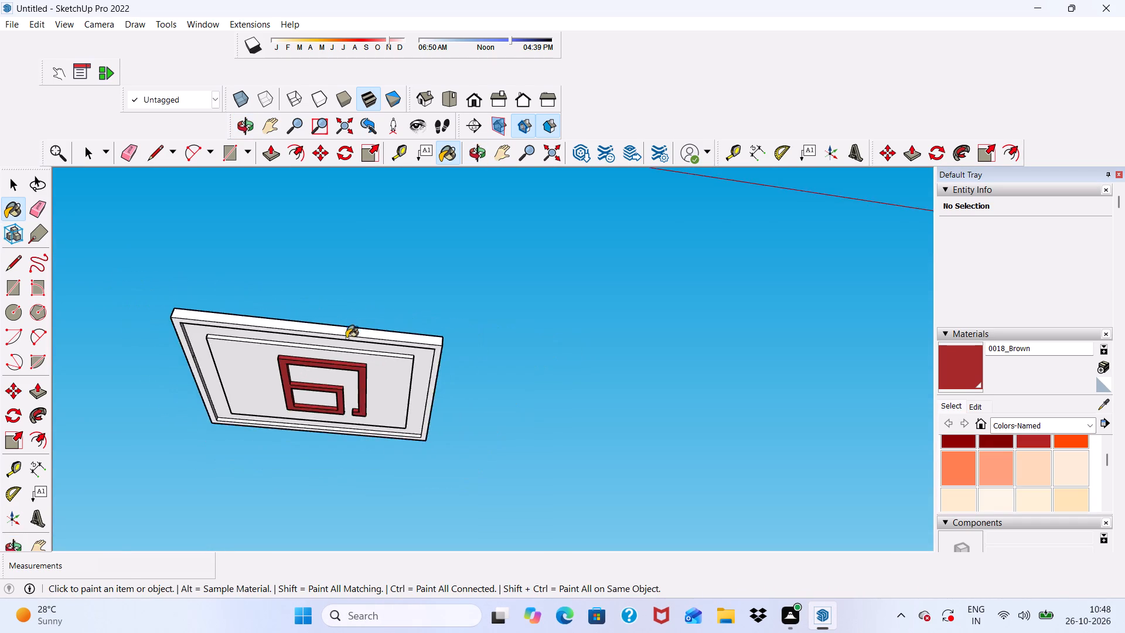
{"action": "scroll", "coordinate": [346, 338], "scroll_direction": "down", "scroll_amount": 12}
{"action": "middle_click_drag", "start_coordinate": [54, 350], "coordinate": [132, 486]}
{"action": "scroll", "coordinate": [135, 386], "scroll_direction": "down", "scroll_amount": 8}
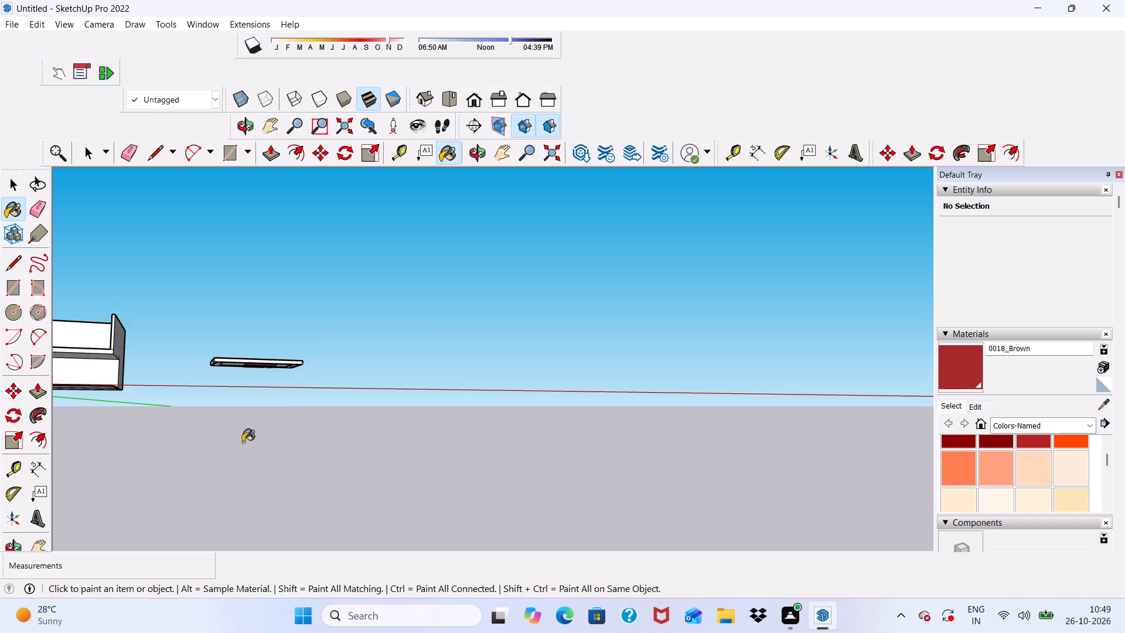
{"action": "middle_click_drag", "start_coordinate": [250, 458], "coordinate": [242, 539]}
{"action": "scroll", "coordinate": [246, 349], "scroll_direction": "up", "scroll_amount": 19}
{"action": "scroll", "coordinate": [264, 403], "scroll_direction": "down", "scroll_amount": 2}
{"action": "middle_click_drag", "start_coordinate": [264, 404], "coordinate": [258, 390]}
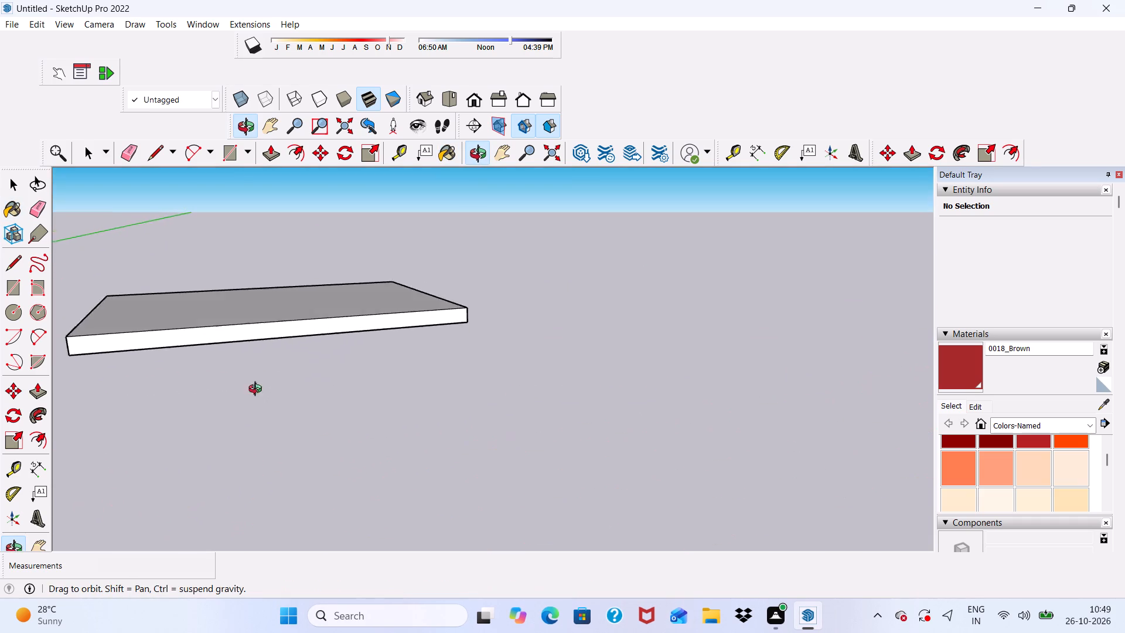
{"action": "middle_click_drag", "start_coordinate": [258, 390], "coordinate": [183, 243]}
{"action": "scroll", "coordinate": [159, 186], "scroll_direction": "up", "scroll_amount": 11}
{"action": "key", "text": "space"}
{"action": "scroll", "coordinate": [275, 376], "scroll_direction": "up", "scroll_amount": 11}
{"action": "scroll", "coordinate": [353, 394], "scroll_direction": "down", "scroll_amount": 6}
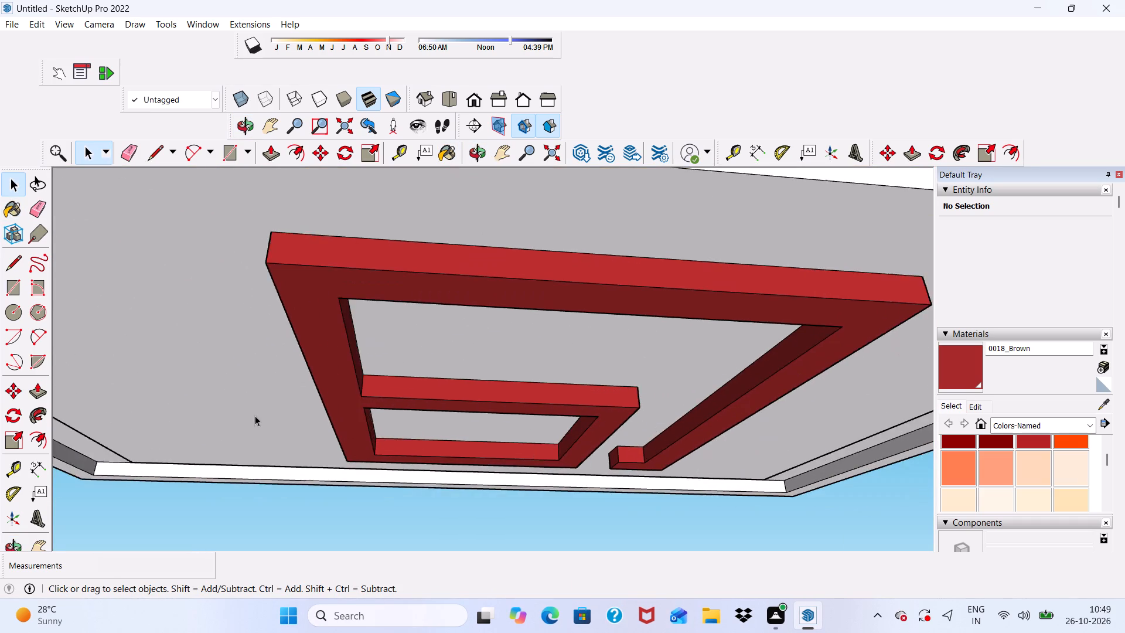
{"action": "middle_click_drag", "start_coordinate": [255, 416], "coordinate": [219, 288]}
{"action": "scroll", "coordinate": [219, 288], "scroll_direction": "up", "scroll_amount": 1}
{"action": "scroll", "coordinate": [219, 288], "scroll_direction": "down", "scroll_amount": 4}
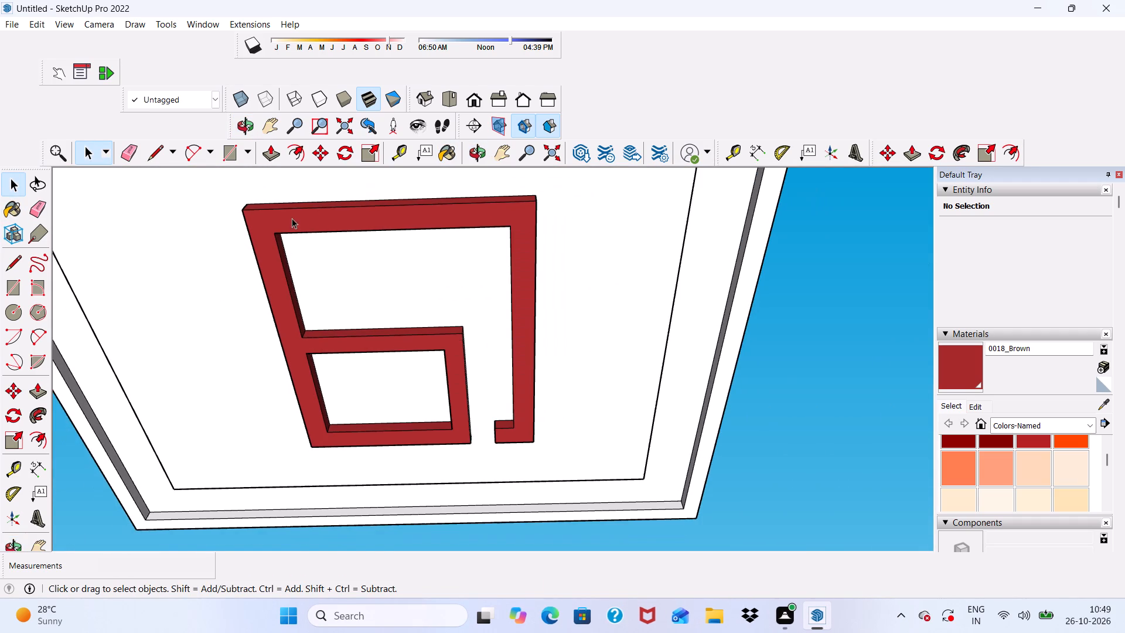
{"action": "scroll", "coordinate": [292, 209], "scroll_direction": "up", "scroll_amount": 6}
{"action": "scroll", "coordinate": [292, 207], "scroll_direction": "down", "scroll_amount": 6}
Paint the border surrounding the central panel on the roof slab's underside 0046_Gold.
{"action": "scroll", "coordinate": [323, 307], "scroll_direction": "down", "scroll_amount": 8}
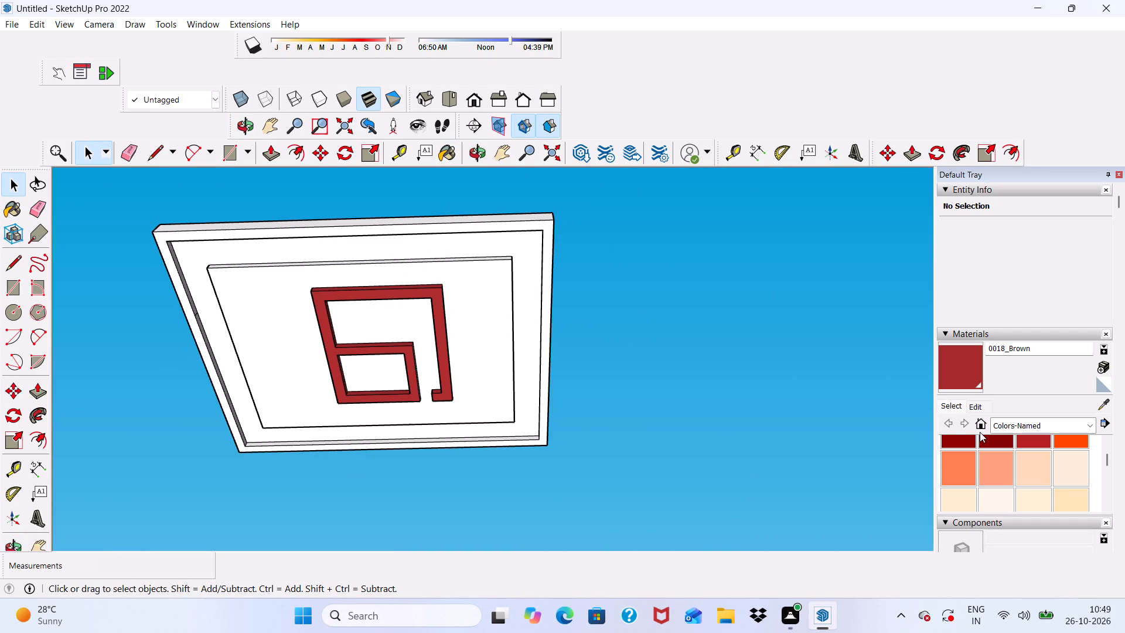
{"action": "scroll", "coordinate": [1041, 472], "scroll_direction": "down", "scroll_amount": 1}
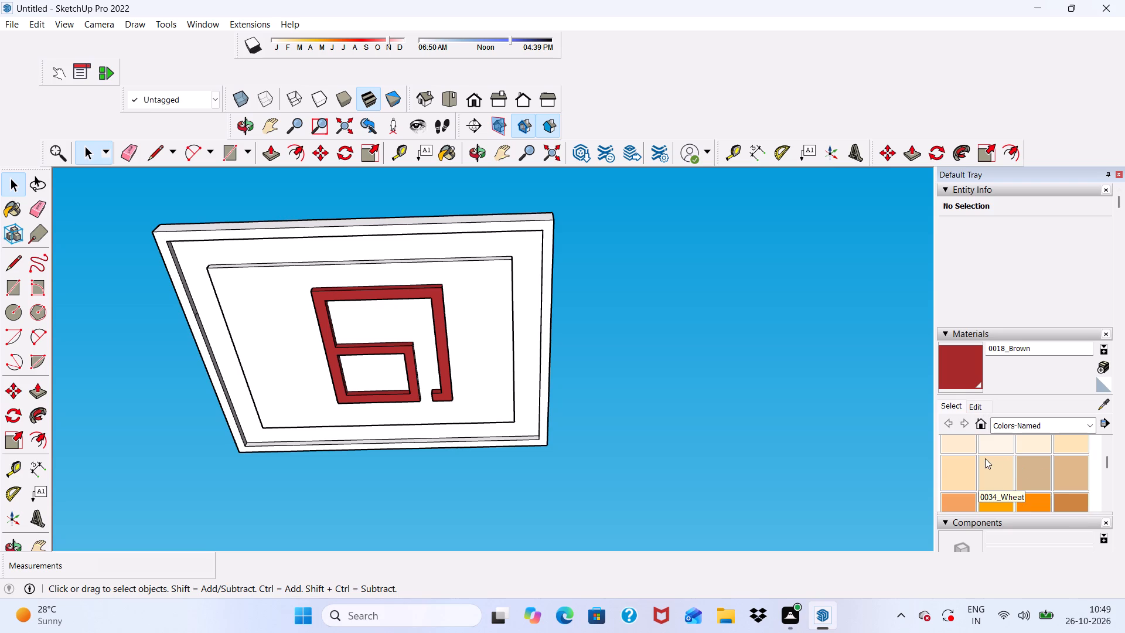
{"action": "scroll", "coordinate": [984, 458], "scroll_direction": "up", "scroll_amount": 2}
{"action": "scroll", "coordinate": [984, 458], "scroll_direction": "down", "scroll_amount": 2}
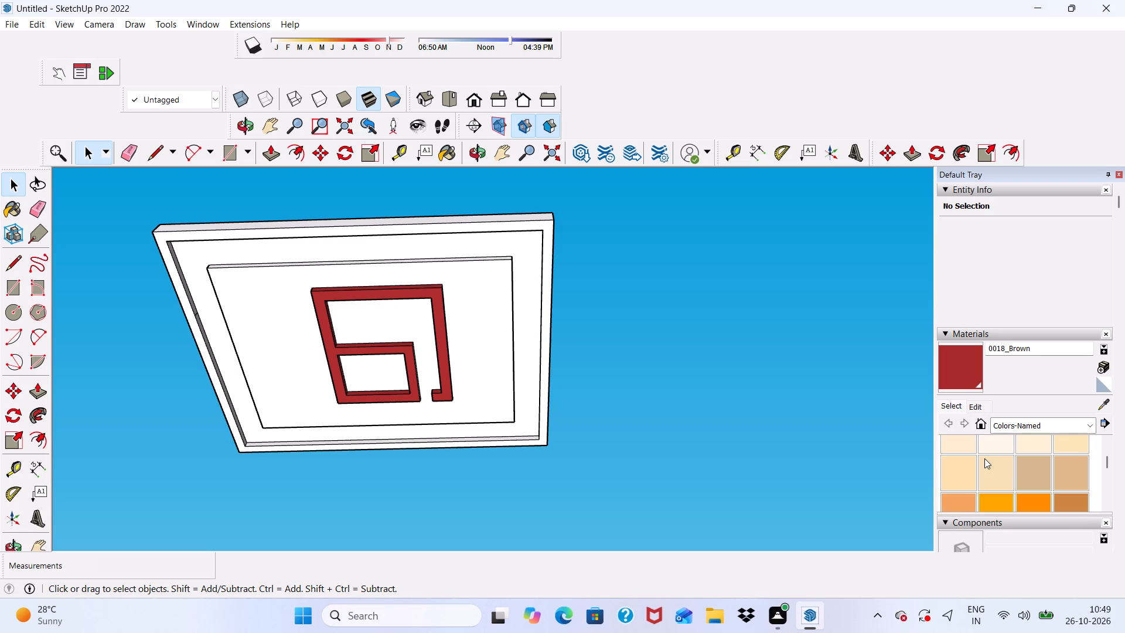
{"action": "scroll", "coordinate": [984, 458], "scroll_direction": "down", "scroll_amount": 2}
{"action": "left_click", "coordinate": [990, 445]}
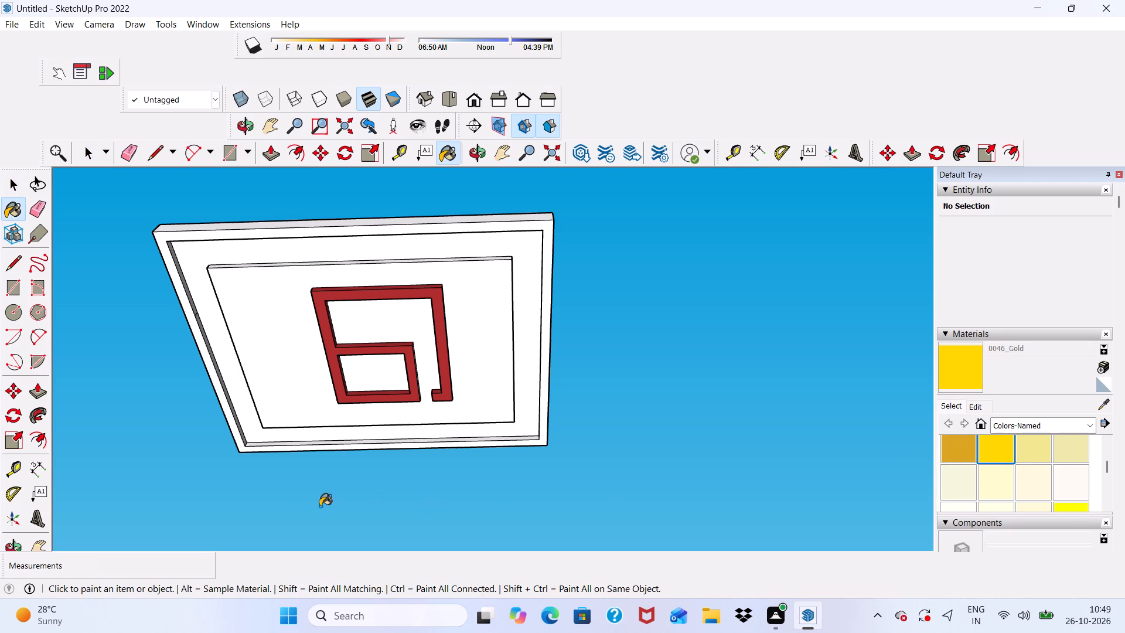
{"action": "scroll", "coordinate": [235, 436], "scroll_direction": "up", "scroll_amount": 4}
{"action": "scroll", "coordinate": [198, 280], "scroll_direction": "up", "scroll_amount": 5}
{"action": "left_click", "coordinate": [190, 285]}
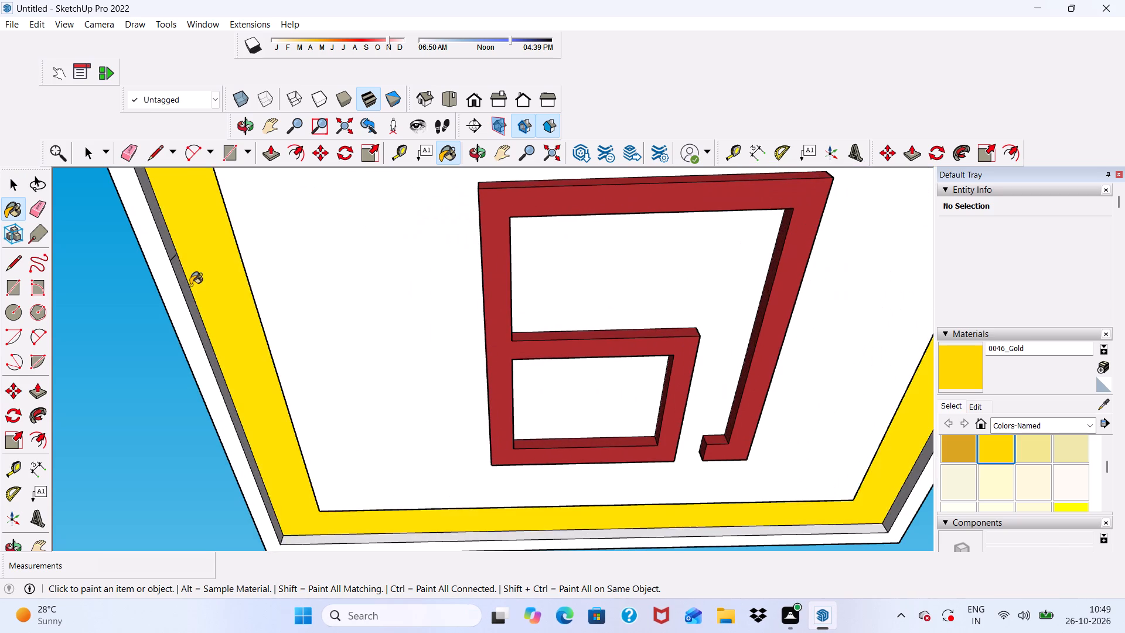
Examine the gold border, central panel and brown band on the slab's underside from several angles.
{"action": "scroll", "coordinate": [196, 311], "scroll_direction": "down", "scroll_amount": 11}
{"action": "middle_click_drag", "start_coordinate": [372, 353], "coordinate": [370, 219]}
{"action": "scroll", "coordinate": [403, 257], "scroll_direction": "up", "scroll_amount": 6}
{"action": "scroll", "coordinate": [403, 250], "scroll_direction": "down", "scroll_amount": 4}
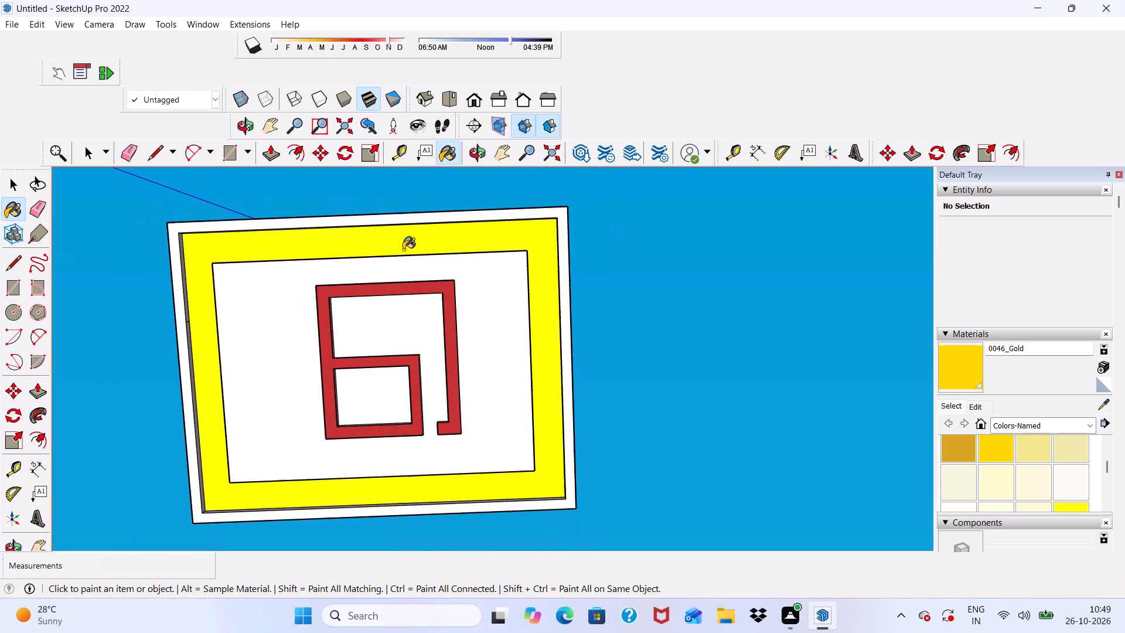
{"action": "middle_click_drag", "start_coordinate": [403, 250], "coordinate": [321, 468]}
{"action": "scroll", "coordinate": [404, 392], "scroll_direction": "up", "scroll_amount": 6}
{"action": "scroll", "coordinate": [414, 352], "scroll_direction": "down", "scroll_amount": 7}
{"action": "middle_click_drag", "start_coordinate": [453, 372], "coordinate": [637, 381]}
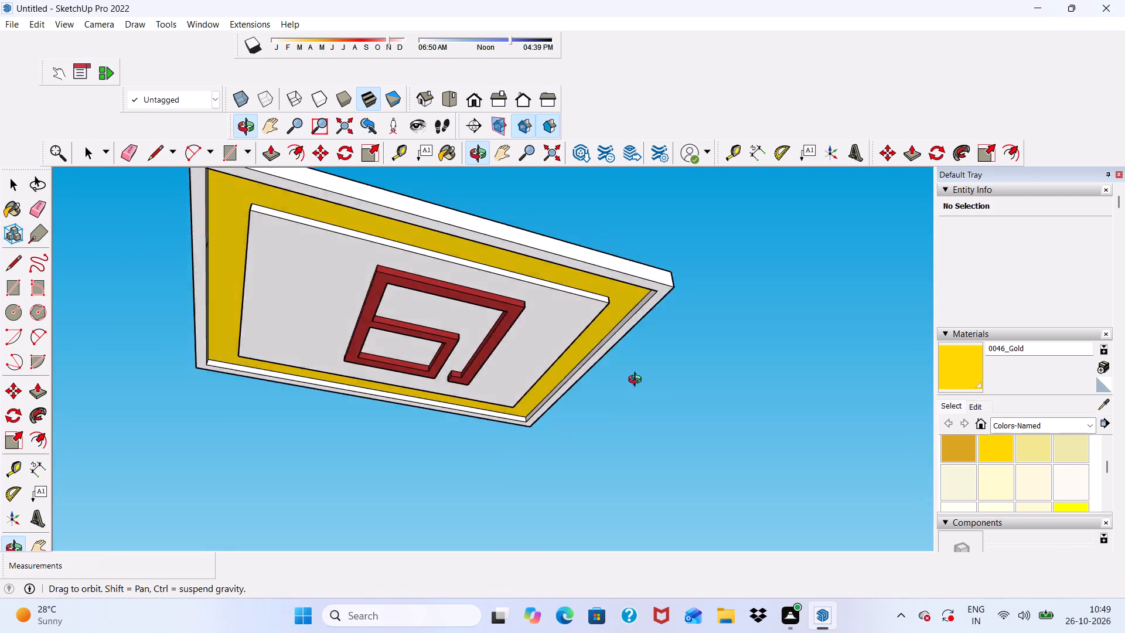
{"action": "middle_click_drag", "start_coordinate": [637, 381], "coordinate": [589, 401]}
{"action": "scroll", "coordinate": [278, 236], "scroll_direction": "up", "scroll_amount": 12}
{"action": "scroll", "coordinate": [229, 279], "scroll_direction": "down", "scroll_amount": 1}
{"action": "middle_click_drag", "start_coordinate": [229, 279], "coordinate": [159, 209]}
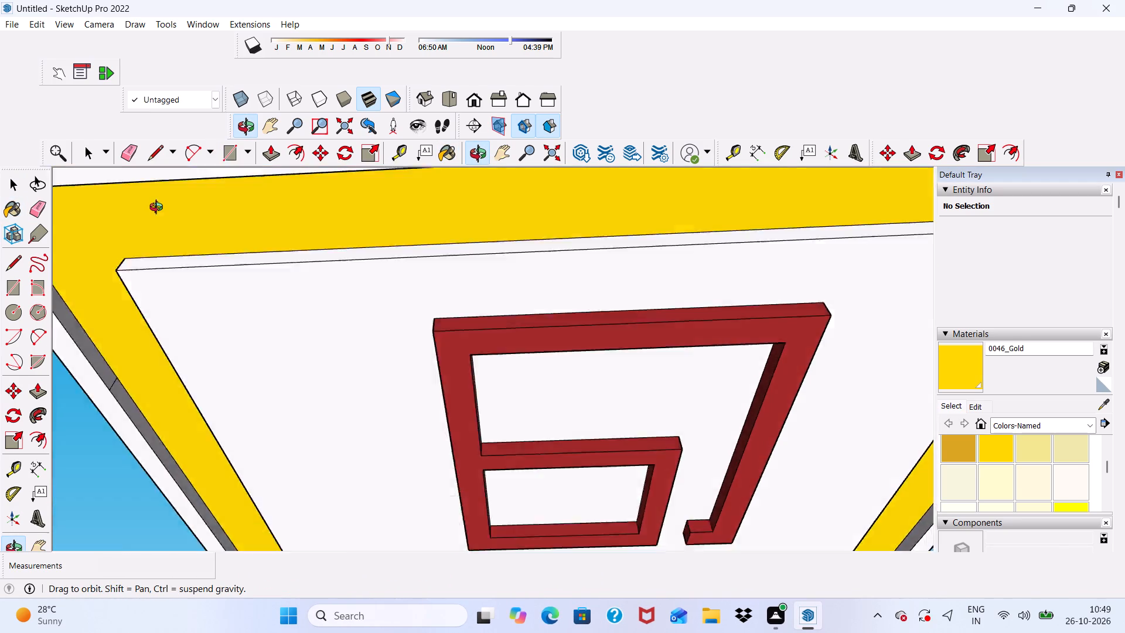
{"action": "middle_click_drag", "start_coordinate": [159, 209], "coordinate": [132, 295]}
{"action": "scroll", "coordinate": [128, 303], "scroll_direction": "down", "scroll_amount": 12}
{"action": "scroll", "coordinate": [611, 419], "scroll_direction": "down", "scroll_amount": 2}
{"action": "middle_click_drag", "start_coordinate": [701, 492], "coordinate": [714, 392]}
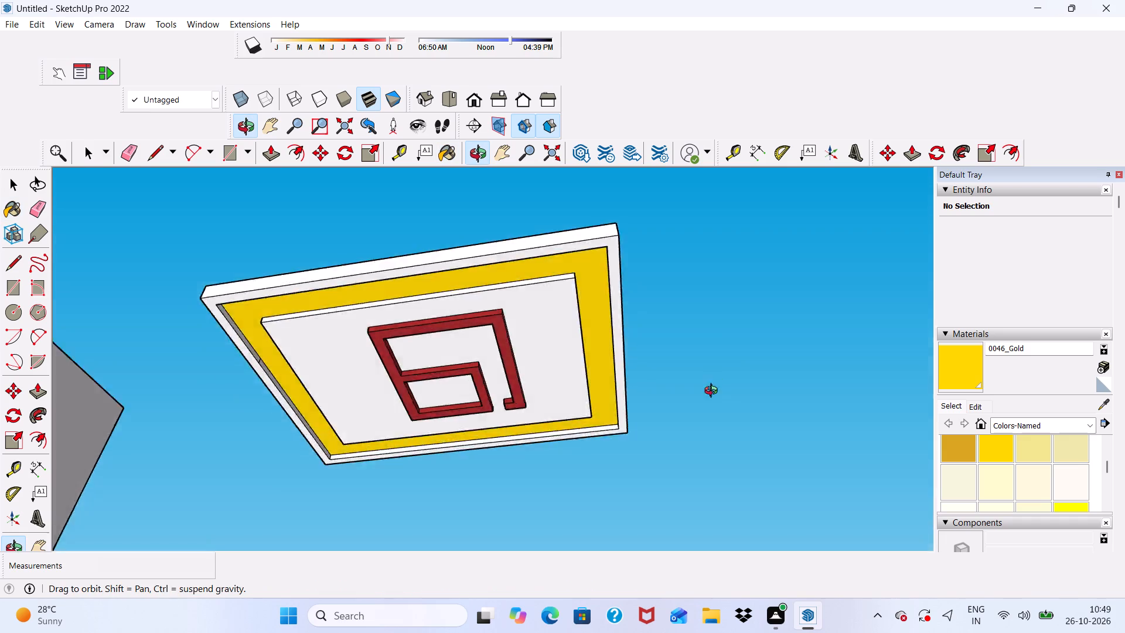
{"action": "middle_click_drag", "start_coordinate": [714, 392], "coordinate": [755, 452]}
Paint the central panel around the brown band on the slab's underside 0048_PaleGoldenrod.
{"action": "key", "text": "space"}
{"action": "scroll", "coordinate": [587, 359], "scroll_direction": "up", "scroll_amount": 4}
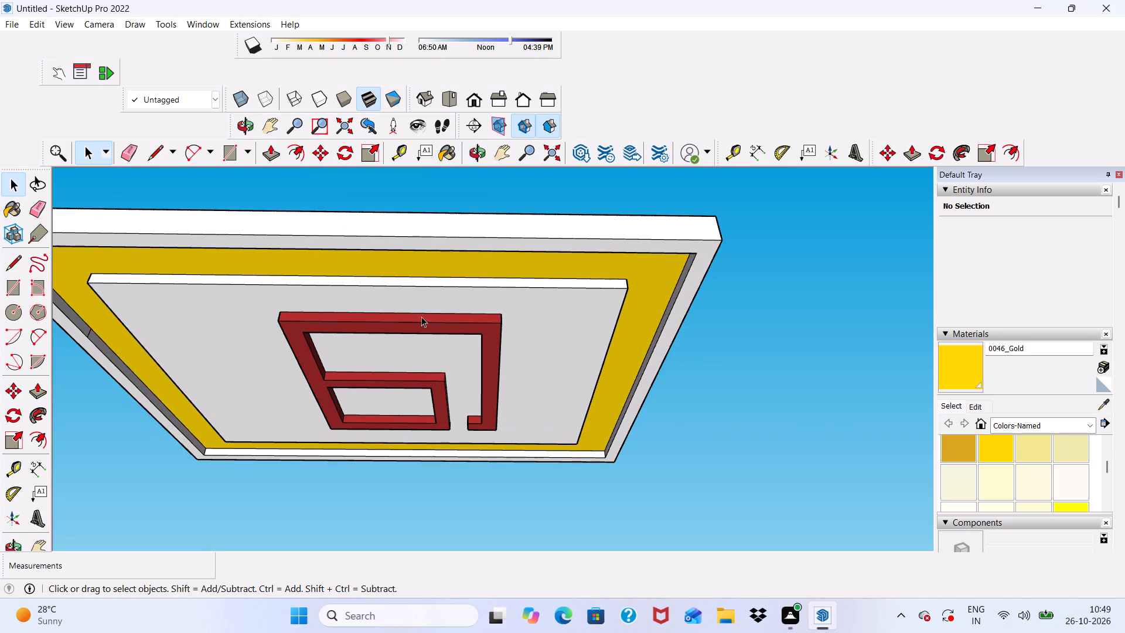
{"action": "left_click", "coordinate": [1076, 445]}
{"action": "scroll", "coordinate": [333, 316], "scroll_direction": "up", "scroll_amount": 5}
{"action": "left_click", "coordinate": [312, 303]}
{"action": "scroll", "coordinate": [336, 266], "scroll_direction": "up", "scroll_amount": 3}
{"action": "scroll", "coordinate": [336, 263], "scroll_direction": "down", "scroll_amount": 5}
{"action": "middle_click_drag", "start_coordinate": [369, 298], "coordinate": [367, 343]}
{"action": "scroll", "coordinate": [351, 323], "scroll_direction": "up", "scroll_amount": 7}
{"action": "scroll", "coordinate": [351, 323], "scroll_direction": "down", "scroll_amount": 1}
{"action": "left_click", "coordinate": [343, 332]}
Paint the central panel's white side edge and the area enclosed by the band's corner room 0048_PaleGoldenrod.
{"action": "scroll", "coordinate": [299, 288], "scroll_direction": "down", "scroll_amount": 6}
{"action": "middle_click_drag", "start_coordinate": [378, 332], "coordinate": [442, 19]}
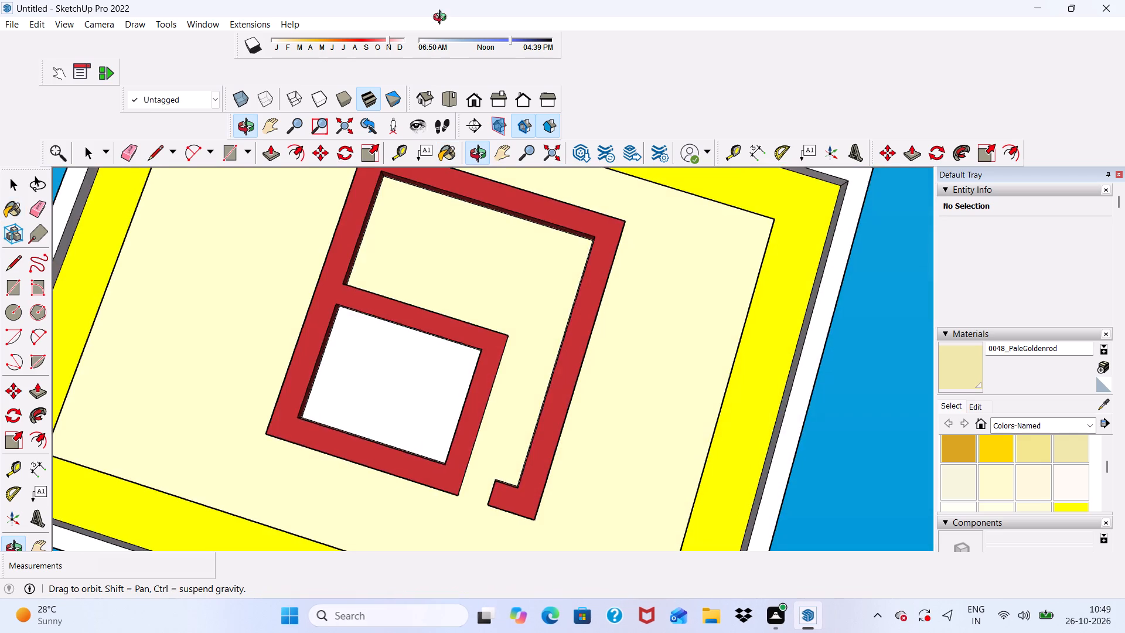
{"action": "middle_click_drag", "start_coordinate": [442, 19], "coordinate": [410, 65]}
{"action": "scroll", "coordinate": [346, 194], "scroll_direction": "down", "scroll_amount": 10}
{"action": "middle_click_drag", "start_coordinate": [414, 358], "coordinate": [349, 176]}
{"action": "scroll", "coordinate": [347, 294], "scroll_direction": "up", "scroll_amount": 3}
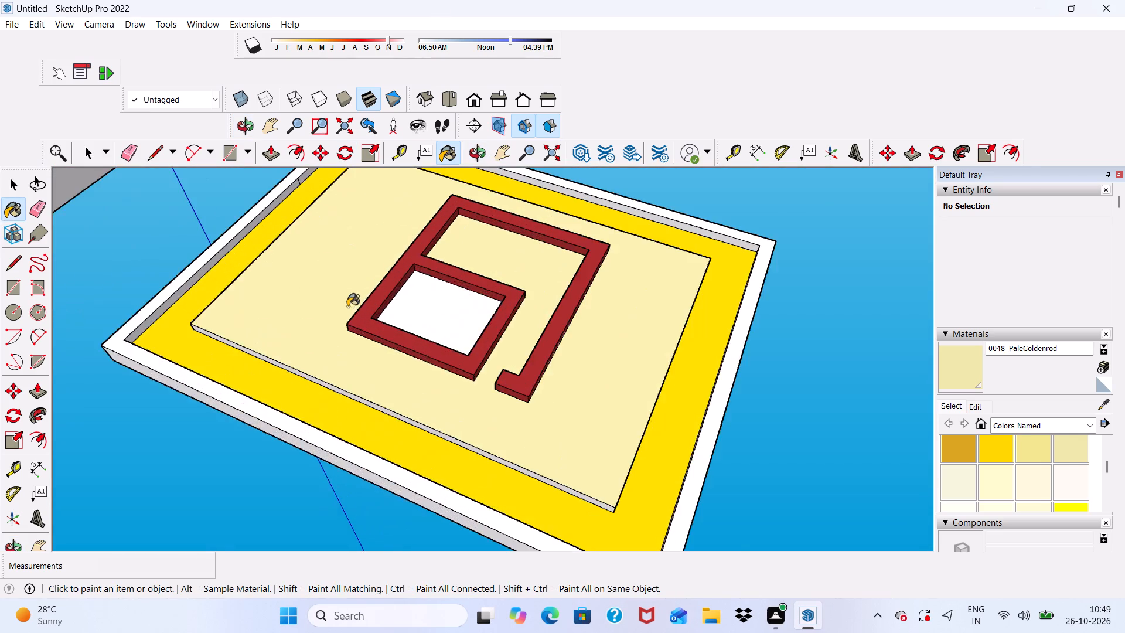
{"action": "scroll", "coordinate": [347, 307], "scroll_direction": "up", "scroll_amount": 18}
{"action": "left_click", "coordinate": [273, 406]}
{"action": "scroll", "coordinate": [452, 297], "scroll_direction": "down", "scroll_amount": 3}
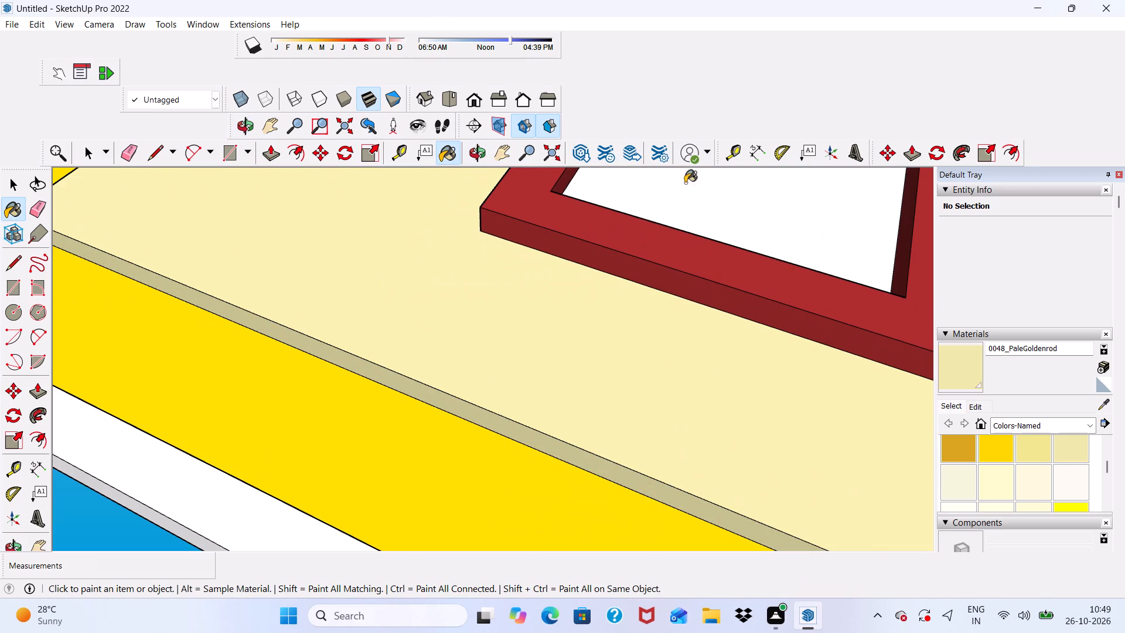
{"action": "left_click", "coordinate": [691, 206]}
Examine the coloured underside of the roof slab and its plain upper side from different angles.
{"action": "scroll", "coordinate": [621, 261], "scroll_direction": "down", "scroll_amount": 15}
{"action": "middle_click_drag", "start_coordinate": [561, 312], "coordinate": [437, 431]}
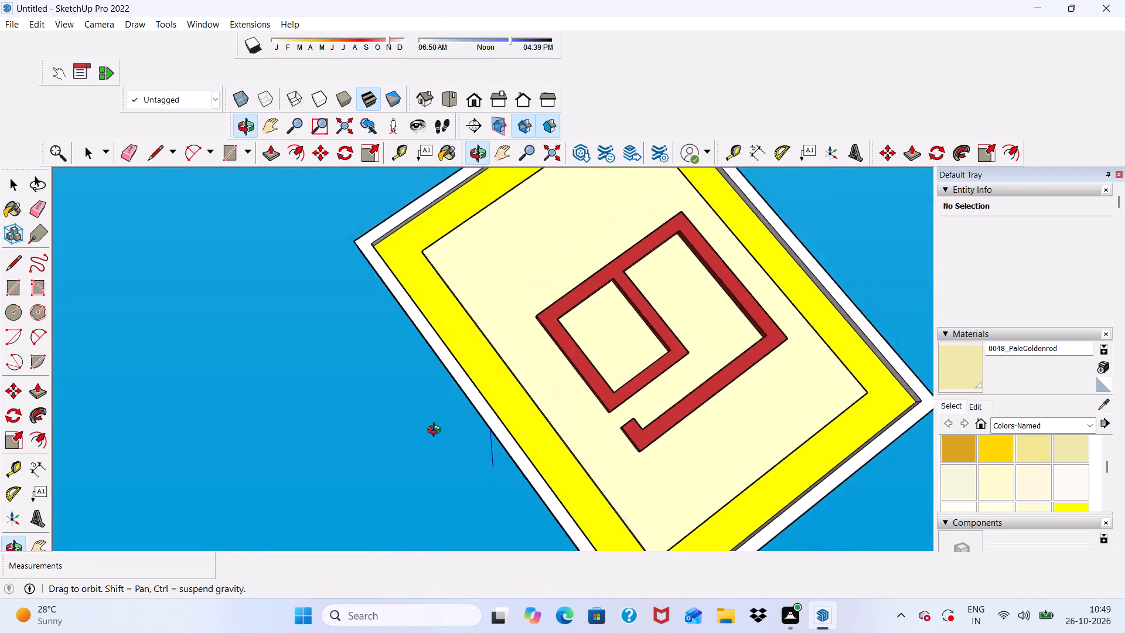
{"action": "middle_click_drag", "start_coordinate": [437, 431], "coordinate": [712, 416]}
{"action": "scroll", "coordinate": [370, 321], "scroll_direction": "down", "scroll_amount": 6}
{"action": "middle_click_drag", "start_coordinate": [414, 328], "coordinate": [377, 494]}
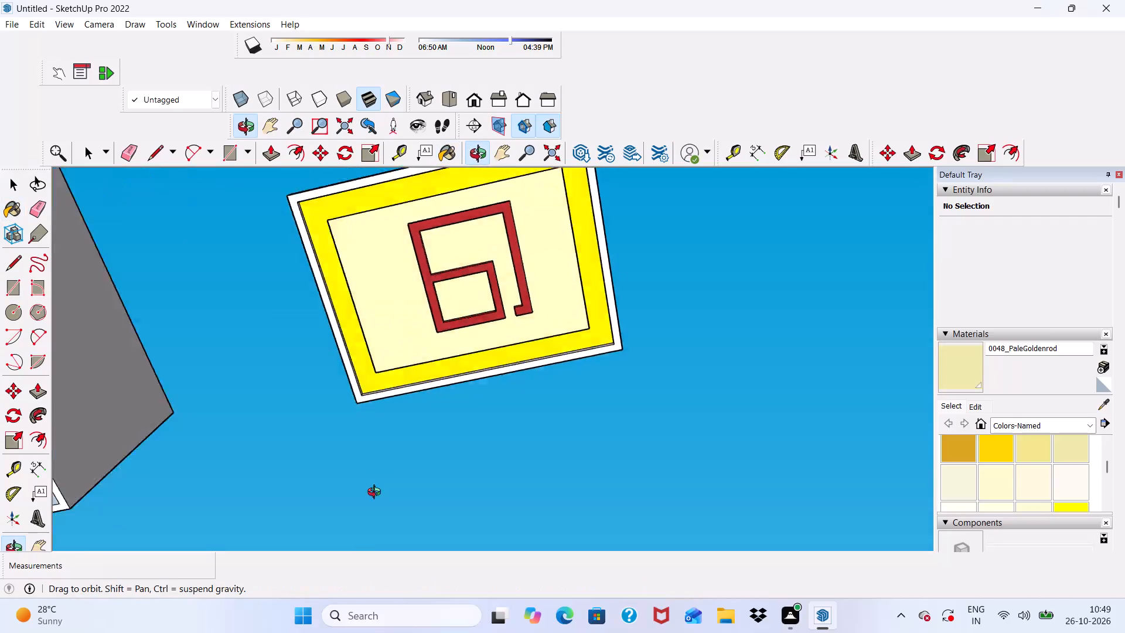
{"action": "middle_click_drag", "start_coordinate": [377, 494], "coordinate": [365, 555]}
{"action": "scroll", "coordinate": [402, 173], "scroll_direction": "down", "scroll_amount": 5}
{"action": "middle_click_drag", "start_coordinate": [426, 237], "coordinate": [487, 518]}
{"action": "scroll", "coordinate": [694, 332], "scroll_direction": "up", "scroll_amount": 2}
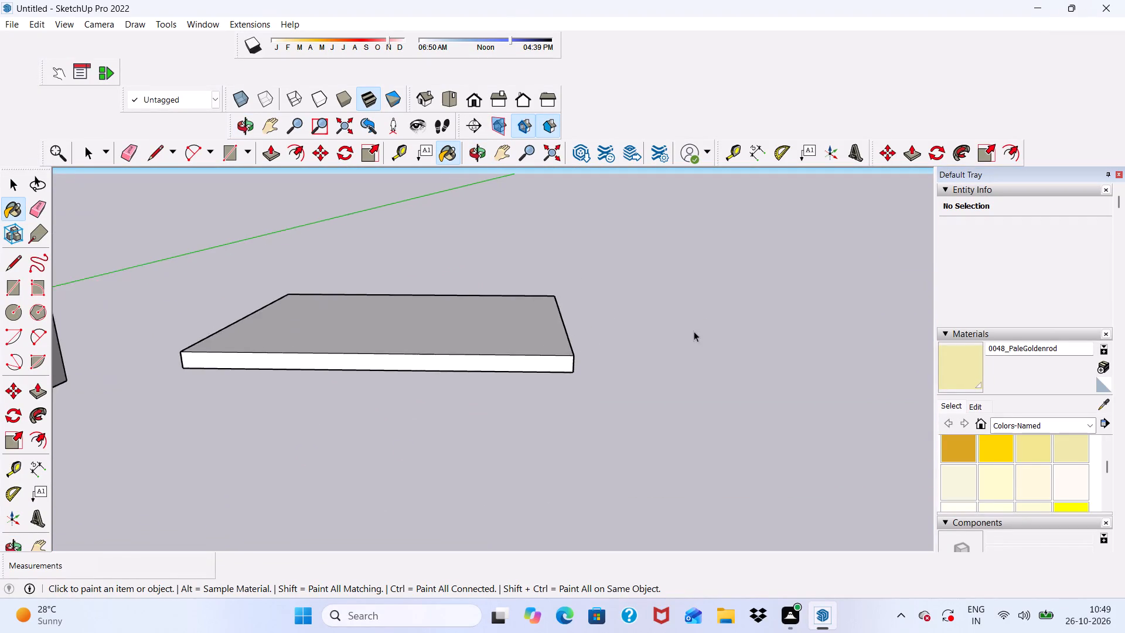
Copy the entire roof slab about 40' 11" from the original, on the side away from the building.
{"action": "key", "text": "space"}
{"action": "scroll", "coordinate": [694, 331], "scroll_direction": "up", "scroll_amount": 1}
{"action": "scroll", "coordinate": [559, 315], "scroll_direction": "down", "scroll_amount": 15}
{"action": "scroll", "coordinate": [155, 338], "scroll_direction": "up", "scroll_amount": 7}
{"action": "middle_click_drag", "start_coordinate": [232, 311], "coordinate": [267, 384]}
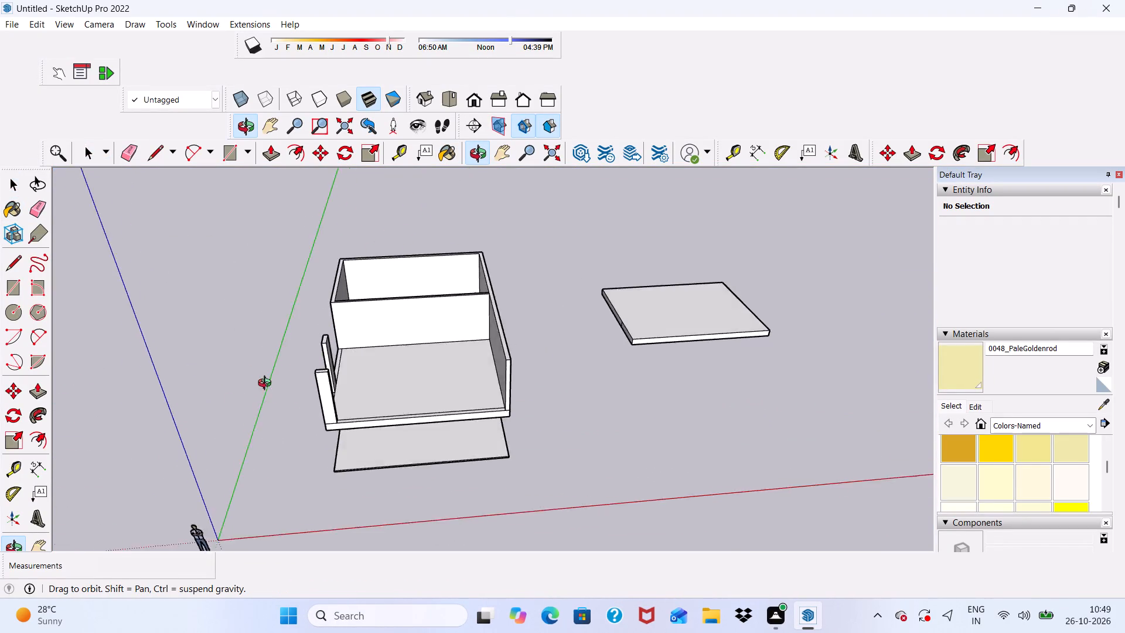
{"action": "middle_click_drag", "start_coordinate": [267, 384], "coordinate": [217, 430]}
{"action": "scroll", "coordinate": [763, 265], "scroll_direction": "up", "scroll_amount": 5}
{"action": "scroll", "coordinate": [669, 416], "scroll_direction": "up", "scroll_amount": 2}
{"action": "triple_click", "coordinate": [568, 407]}
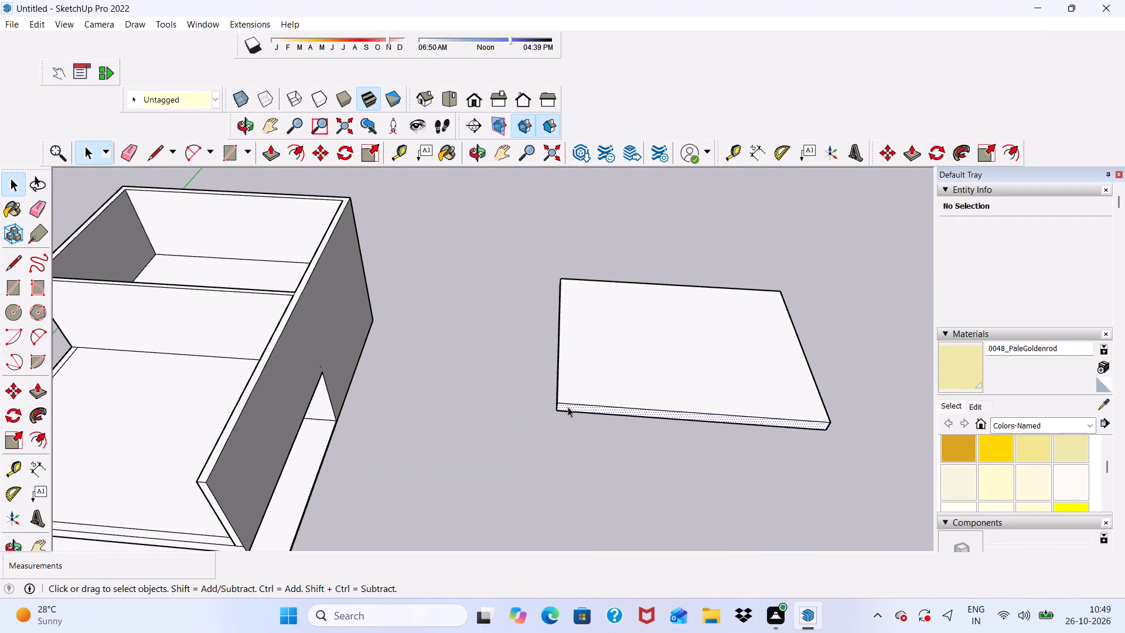
{"action": "left_click", "coordinate": [325, 149]}
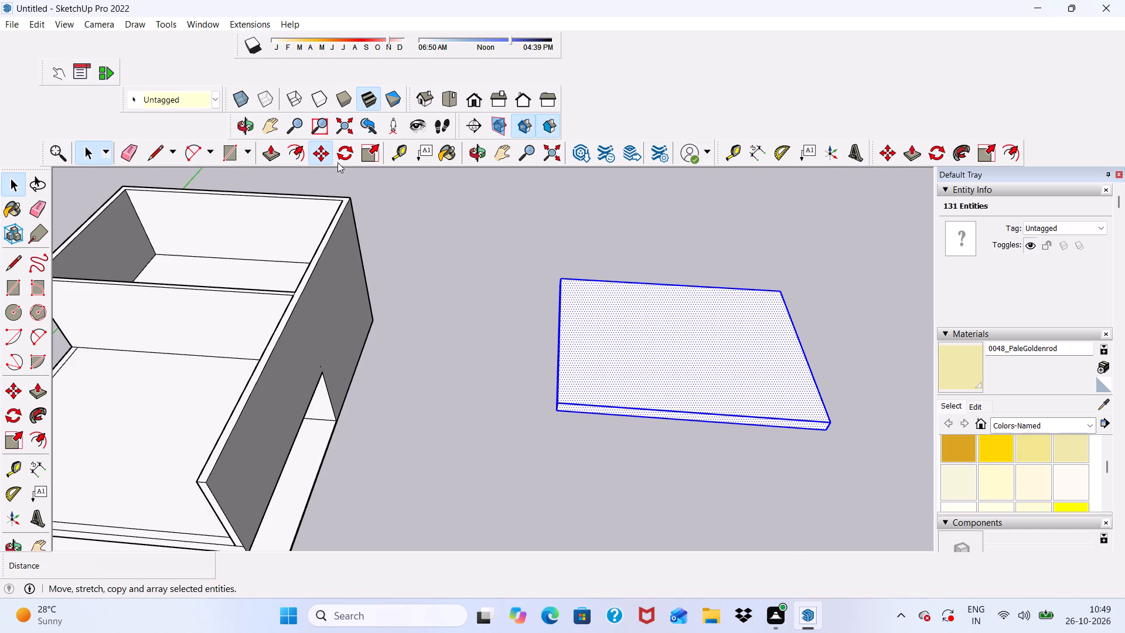
{"action": "left_click", "coordinate": [560, 409]}
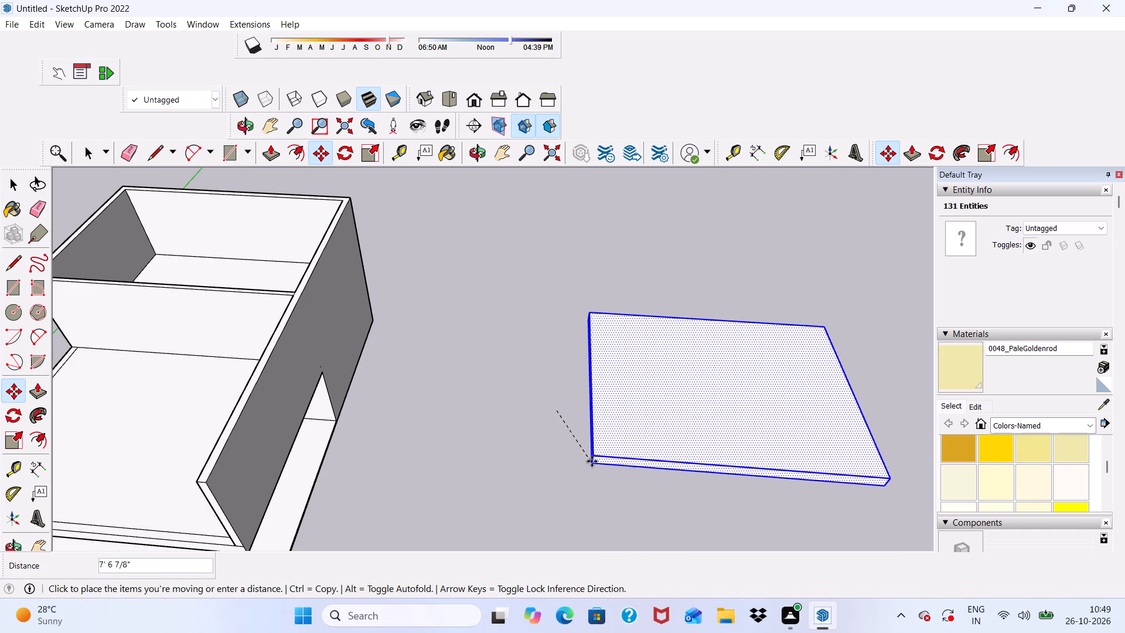
{"action": "scroll", "coordinate": [480, 347], "scroll_direction": "down", "scroll_amount": 5}
{"action": "left_click", "coordinate": [775, 421]}
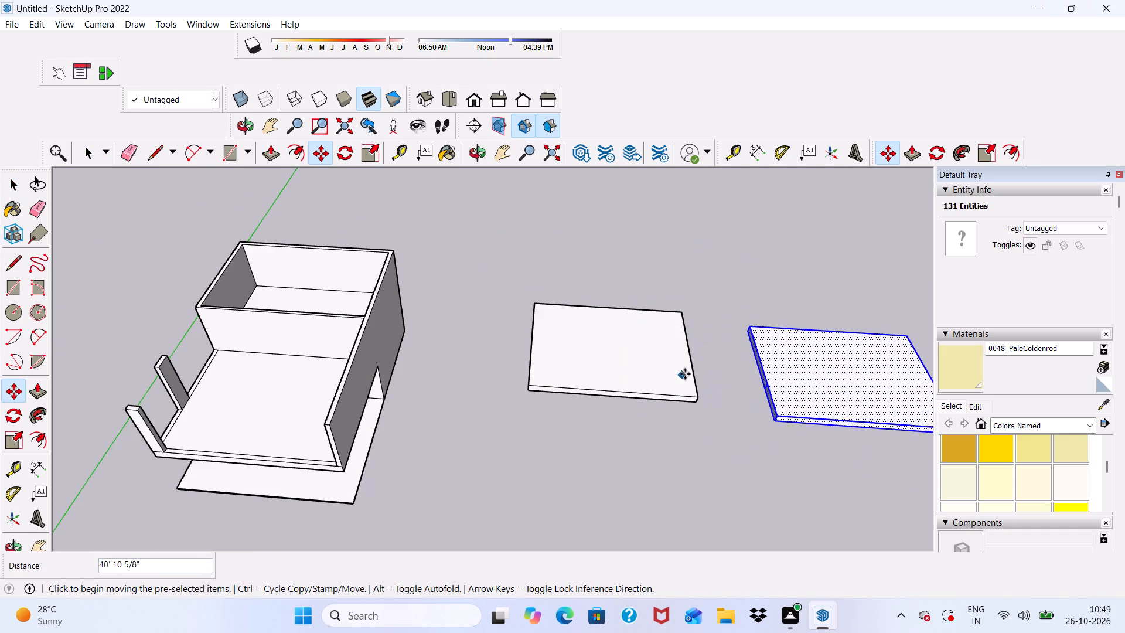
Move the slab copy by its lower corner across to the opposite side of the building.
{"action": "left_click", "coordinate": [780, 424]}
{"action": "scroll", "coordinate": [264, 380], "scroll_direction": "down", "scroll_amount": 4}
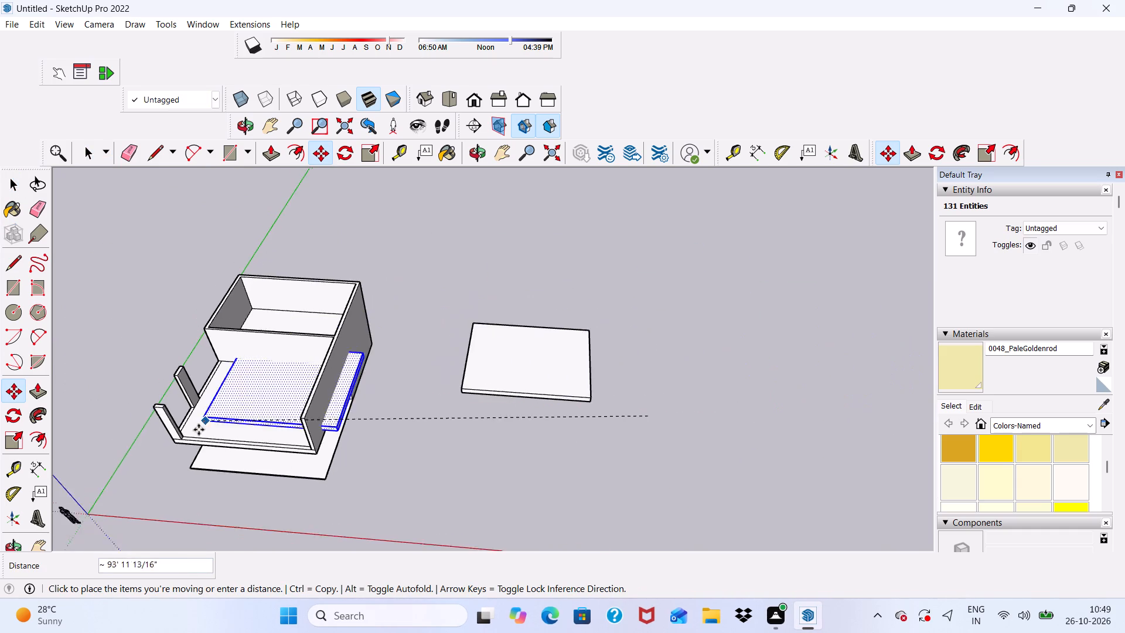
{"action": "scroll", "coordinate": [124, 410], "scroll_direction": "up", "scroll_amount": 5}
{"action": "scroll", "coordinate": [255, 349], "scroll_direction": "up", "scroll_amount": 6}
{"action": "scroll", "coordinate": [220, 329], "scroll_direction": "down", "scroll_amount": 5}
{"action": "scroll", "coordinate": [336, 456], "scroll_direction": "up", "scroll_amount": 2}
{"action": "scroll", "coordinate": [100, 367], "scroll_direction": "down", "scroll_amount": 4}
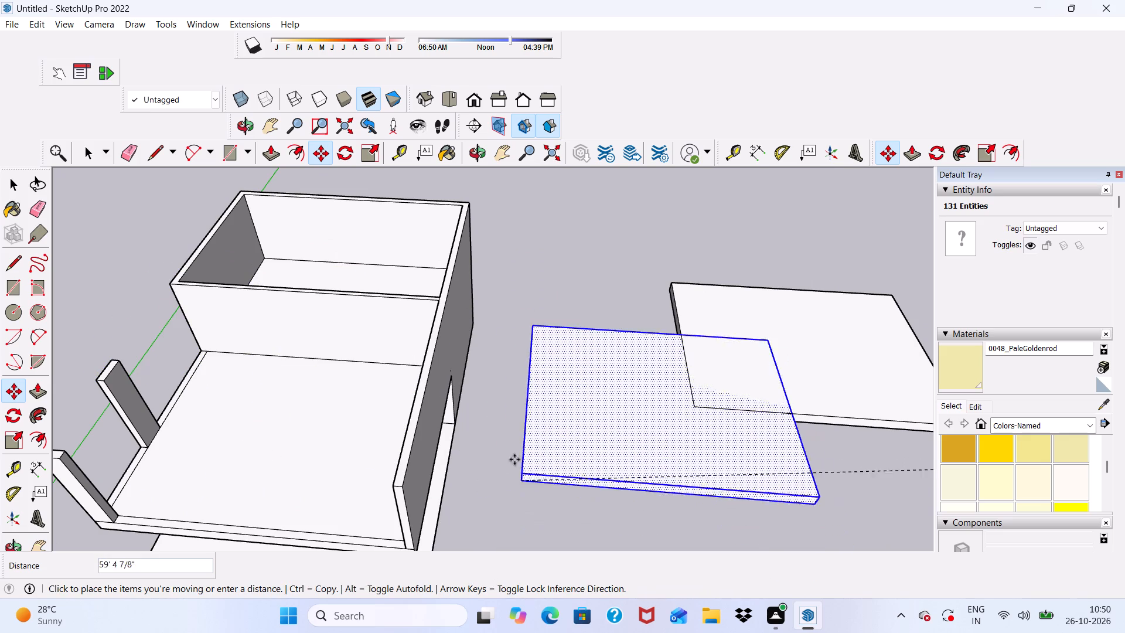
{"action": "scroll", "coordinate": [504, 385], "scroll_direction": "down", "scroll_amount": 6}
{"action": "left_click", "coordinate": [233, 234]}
Move the slab copy about 81' by its lower corner onto the top outer corner of the upper storey's front pillar.
{"action": "scroll", "coordinate": [243, 355], "scroll_direction": "down", "scroll_amount": 1}
{"action": "middle_click_drag", "start_coordinate": [244, 358], "coordinate": [247, 355]}
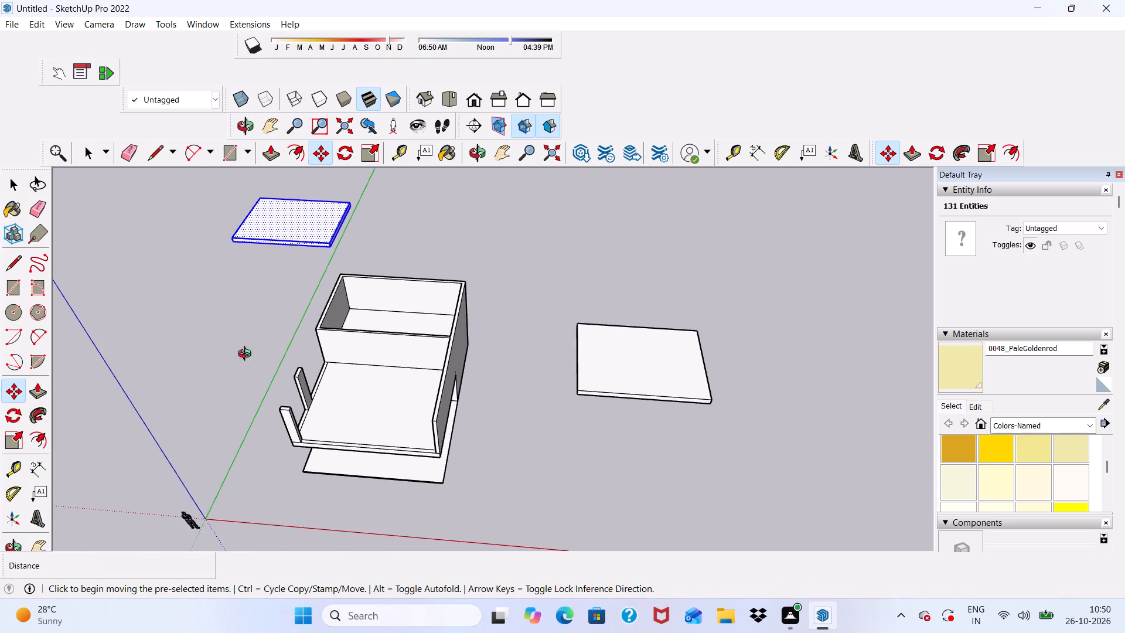
{"action": "middle_click_drag", "start_coordinate": [247, 355], "coordinate": [313, 260]}
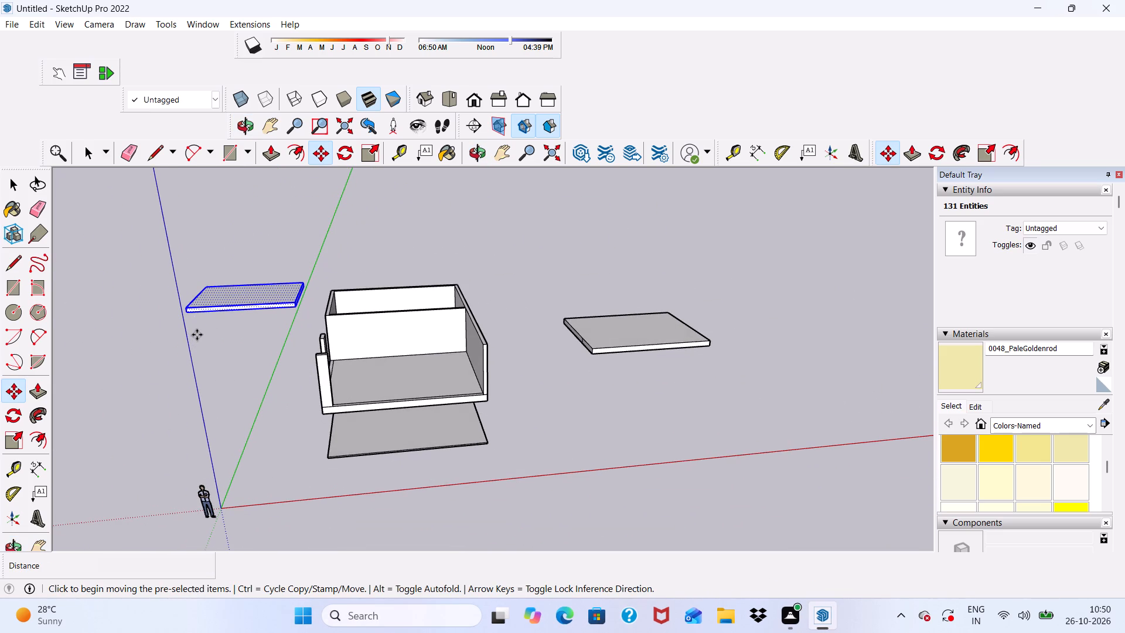
{"action": "scroll", "coordinate": [198, 316], "scroll_direction": "down", "scroll_amount": 5}
{"action": "scroll", "coordinate": [219, 329], "scroll_direction": "up", "scroll_amount": 8}
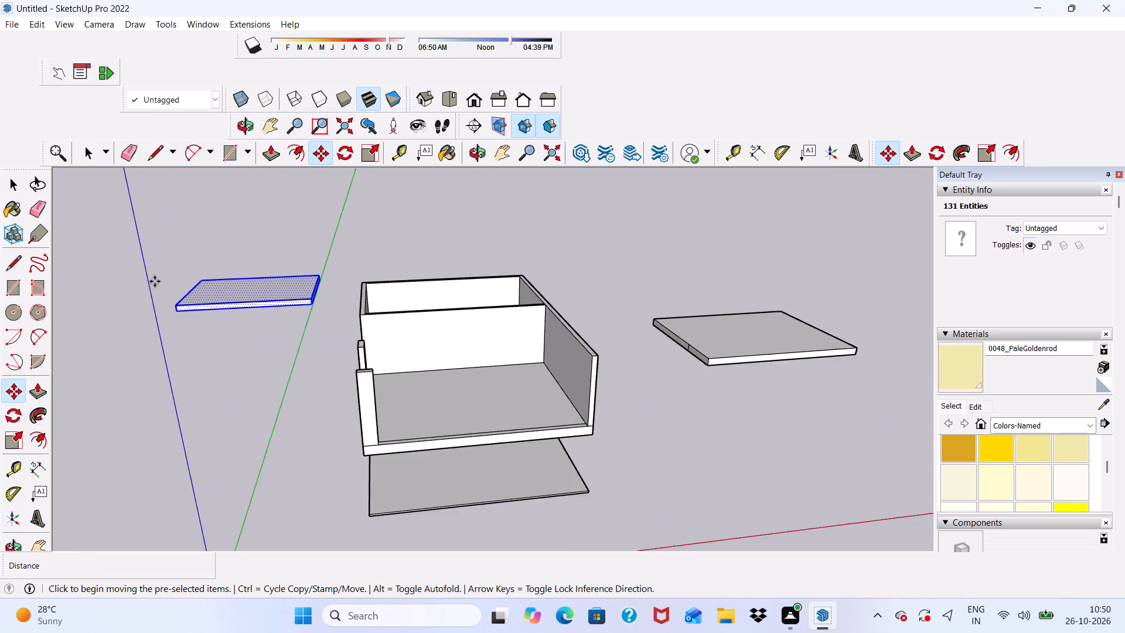
{"action": "scroll", "coordinate": [155, 281], "scroll_direction": "up", "scroll_amount": 7}
{"action": "left_click", "coordinate": [176, 315]}
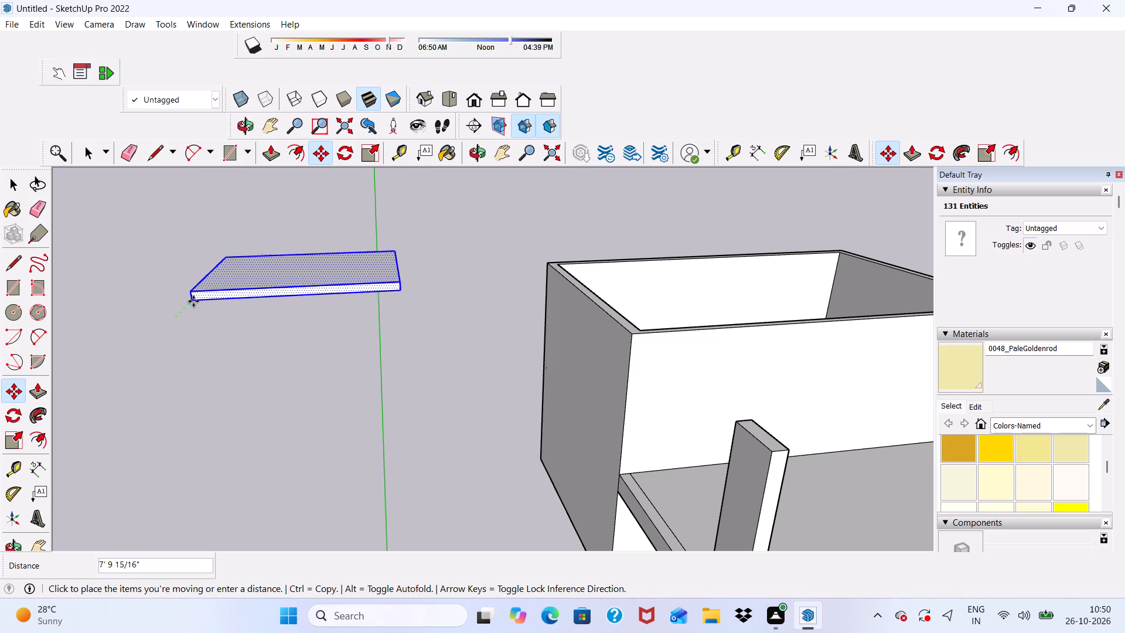
{"action": "scroll", "coordinate": [197, 301], "scroll_direction": "down", "scroll_amount": 4}
{"action": "scroll", "coordinate": [485, 261], "scroll_direction": "down", "scroll_amount": 1}
{"action": "scroll", "coordinate": [444, 336], "scroll_direction": "up", "scroll_amount": 6}
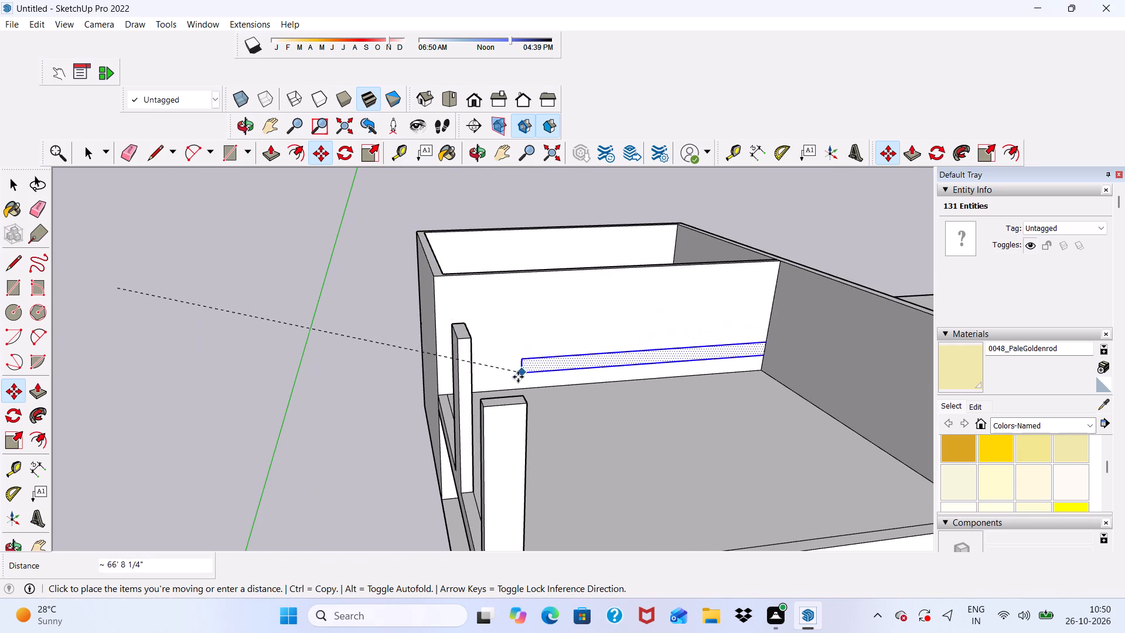
{"action": "scroll", "coordinate": [505, 383], "scroll_direction": "up", "scroll_amount": 2}
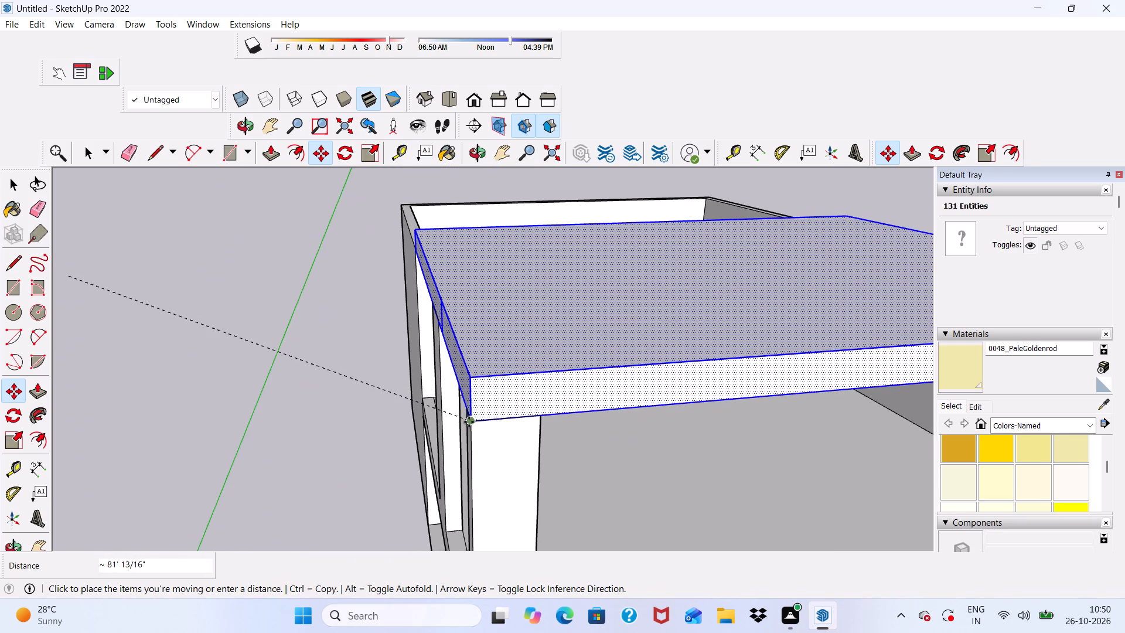
{"action": "left_click", "coordinate": [469, 423]}
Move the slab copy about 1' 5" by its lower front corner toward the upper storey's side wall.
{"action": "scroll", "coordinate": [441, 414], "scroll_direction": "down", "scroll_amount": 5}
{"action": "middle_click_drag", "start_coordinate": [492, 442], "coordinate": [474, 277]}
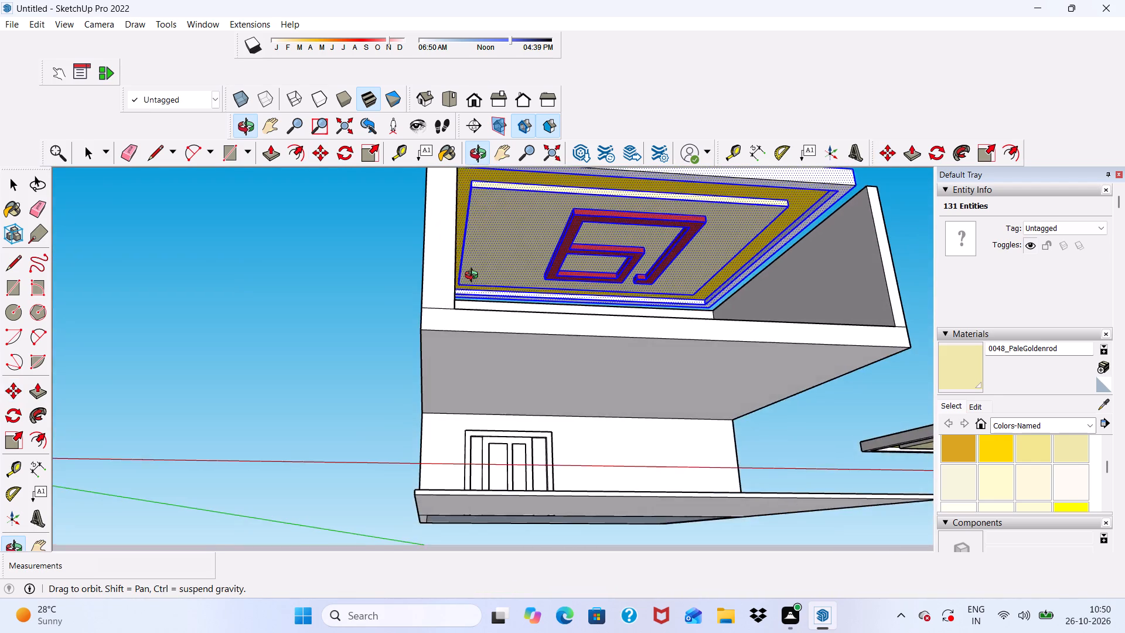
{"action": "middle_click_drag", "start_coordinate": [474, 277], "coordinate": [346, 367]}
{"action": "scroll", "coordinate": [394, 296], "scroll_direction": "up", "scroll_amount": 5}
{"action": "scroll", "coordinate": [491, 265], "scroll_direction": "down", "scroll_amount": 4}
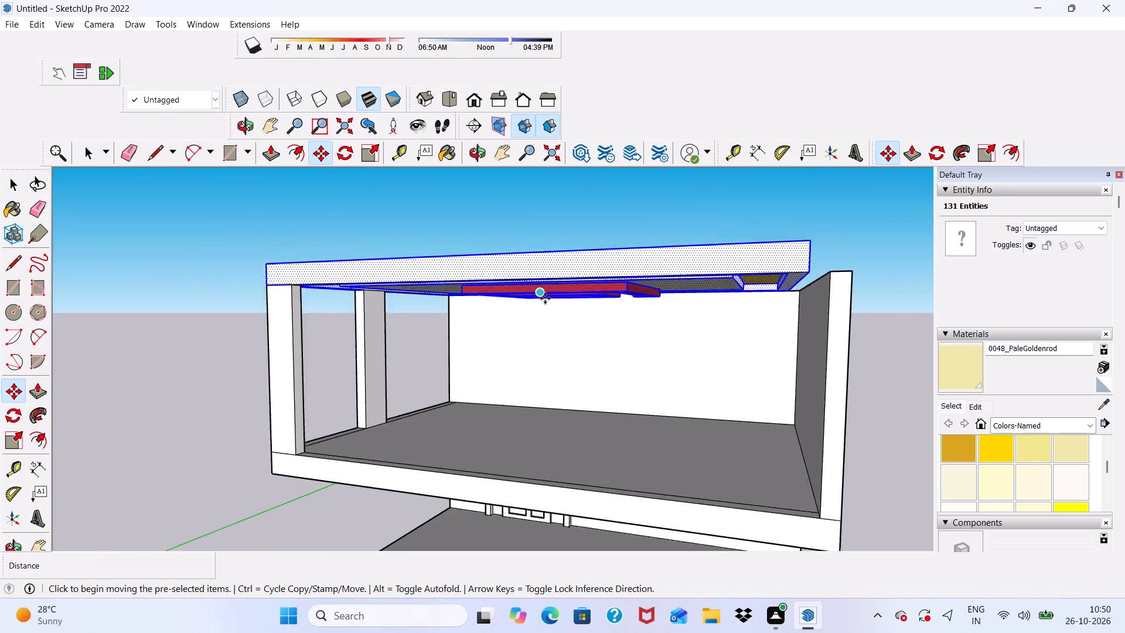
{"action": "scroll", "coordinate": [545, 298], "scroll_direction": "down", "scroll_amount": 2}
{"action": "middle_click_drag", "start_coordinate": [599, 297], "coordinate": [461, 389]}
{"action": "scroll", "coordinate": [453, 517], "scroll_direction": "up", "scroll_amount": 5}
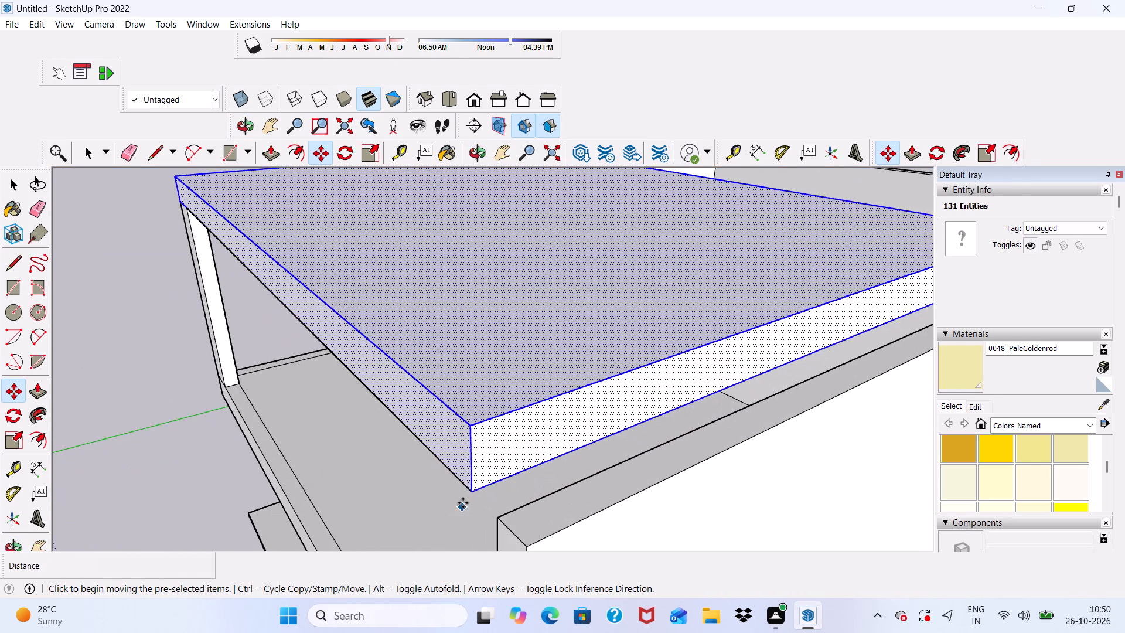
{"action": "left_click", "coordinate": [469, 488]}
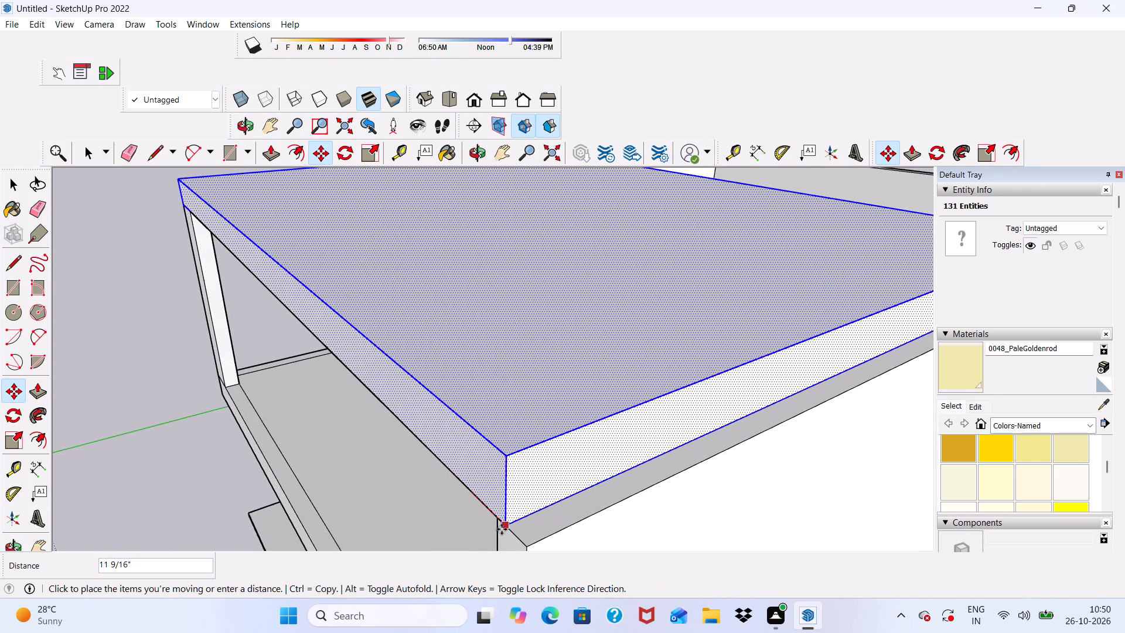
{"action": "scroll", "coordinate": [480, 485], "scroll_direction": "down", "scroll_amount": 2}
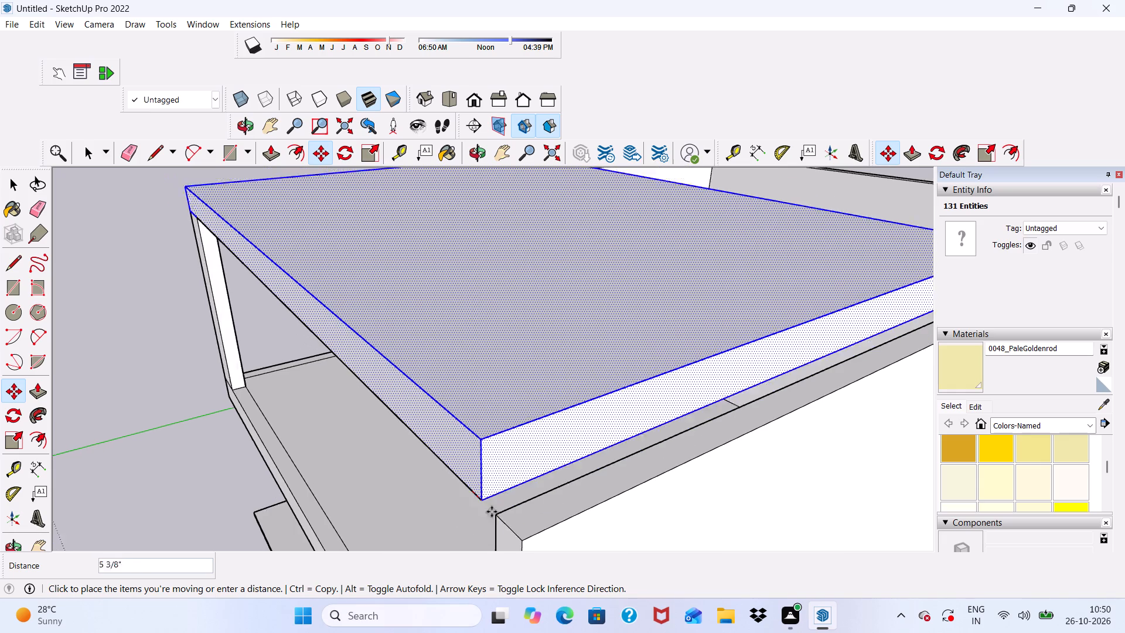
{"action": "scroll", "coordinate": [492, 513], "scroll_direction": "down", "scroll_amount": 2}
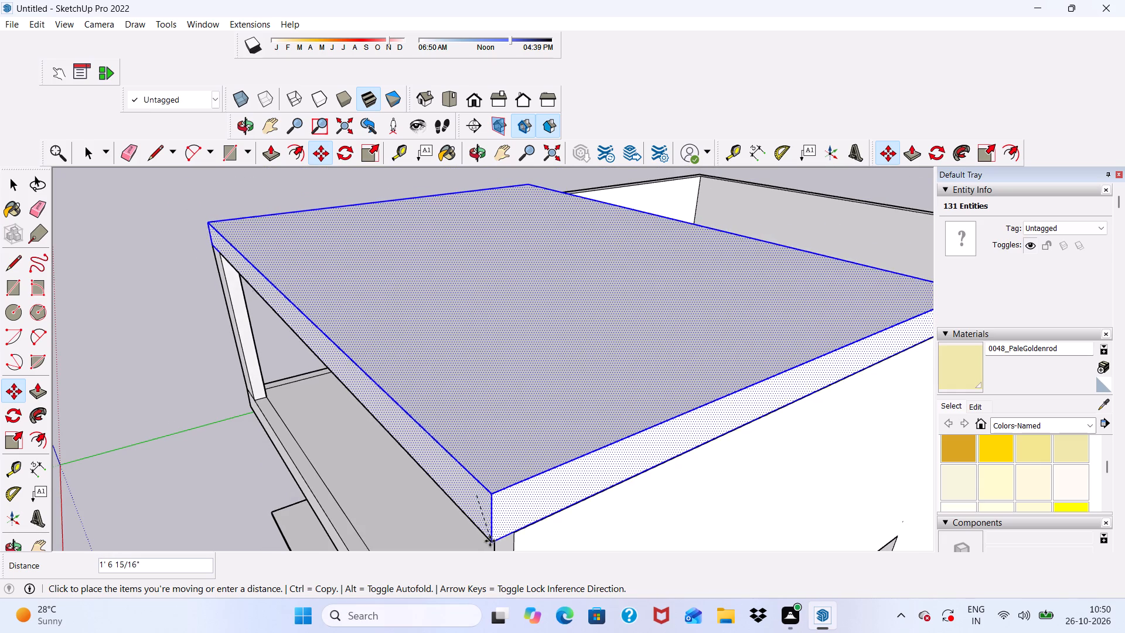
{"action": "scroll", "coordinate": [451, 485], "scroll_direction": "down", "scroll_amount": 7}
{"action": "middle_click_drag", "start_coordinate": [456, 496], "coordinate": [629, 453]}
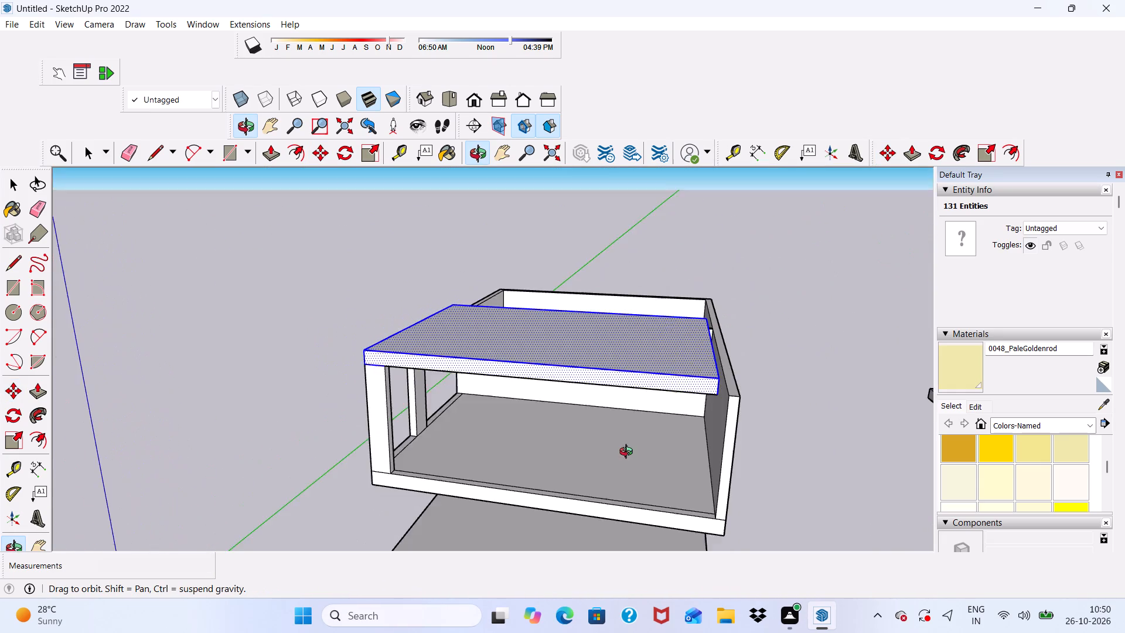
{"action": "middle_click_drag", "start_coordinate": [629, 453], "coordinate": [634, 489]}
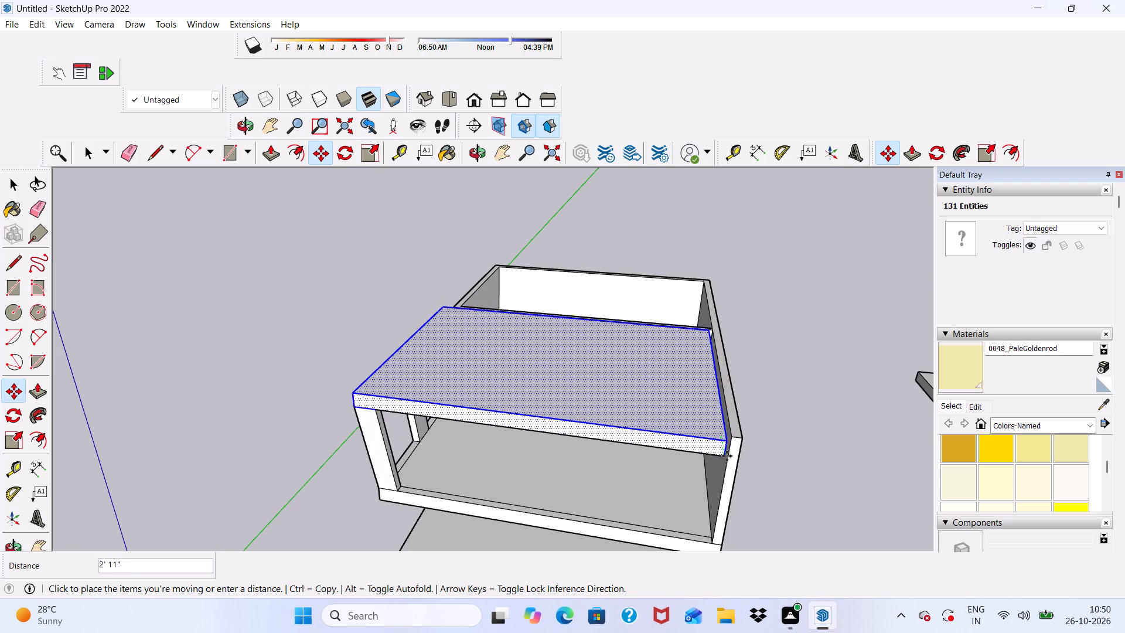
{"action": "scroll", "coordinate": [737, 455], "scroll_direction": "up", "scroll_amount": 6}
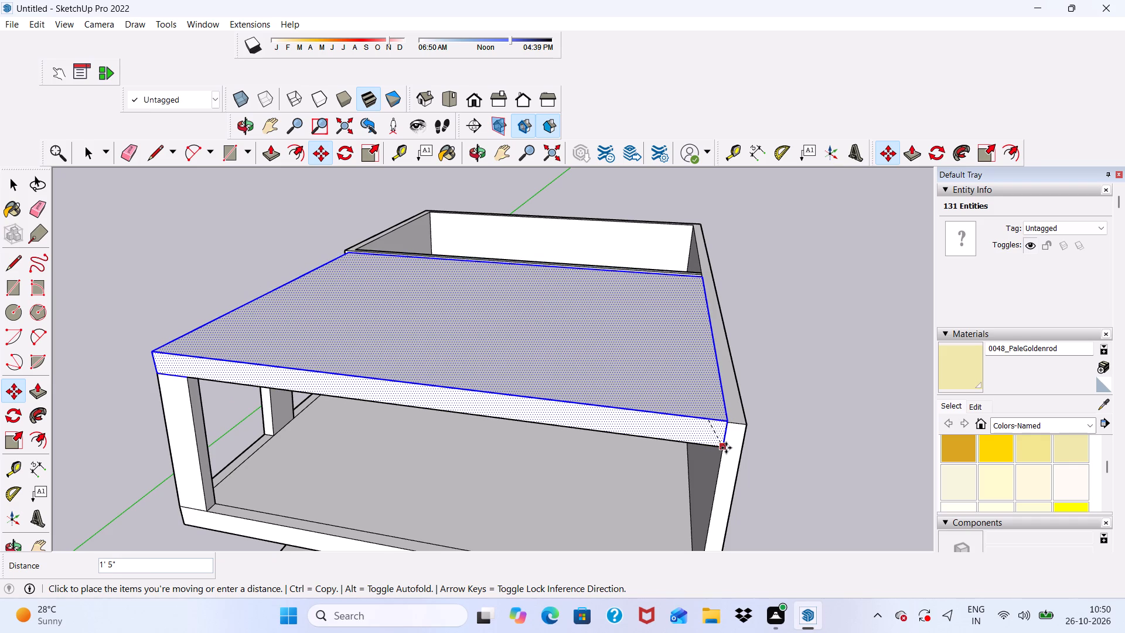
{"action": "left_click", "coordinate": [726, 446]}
Examine how the slab copy sits on the upper storey from the rear, from below and from the front.
{"action": "scroll", "coordinate": [435, 390], "scroll_direction": "down", "scroll_amount": 1}
{"action": "middle_click_drag", "start_coordinate": [436, 392], "coordinate": [802, 347]}
{"action": "middle_click_drag", "start_coordinate": [454, 304], "coordinate": [543, 355]}
{"action": "scroll", "coordinate": [418, 372], "scroll_direction": "up", "scroll_amount": 4}
{"action": "scroll", "coordinate": [417, 372], "scroll_direction": "down", "scroll_amount": 8}
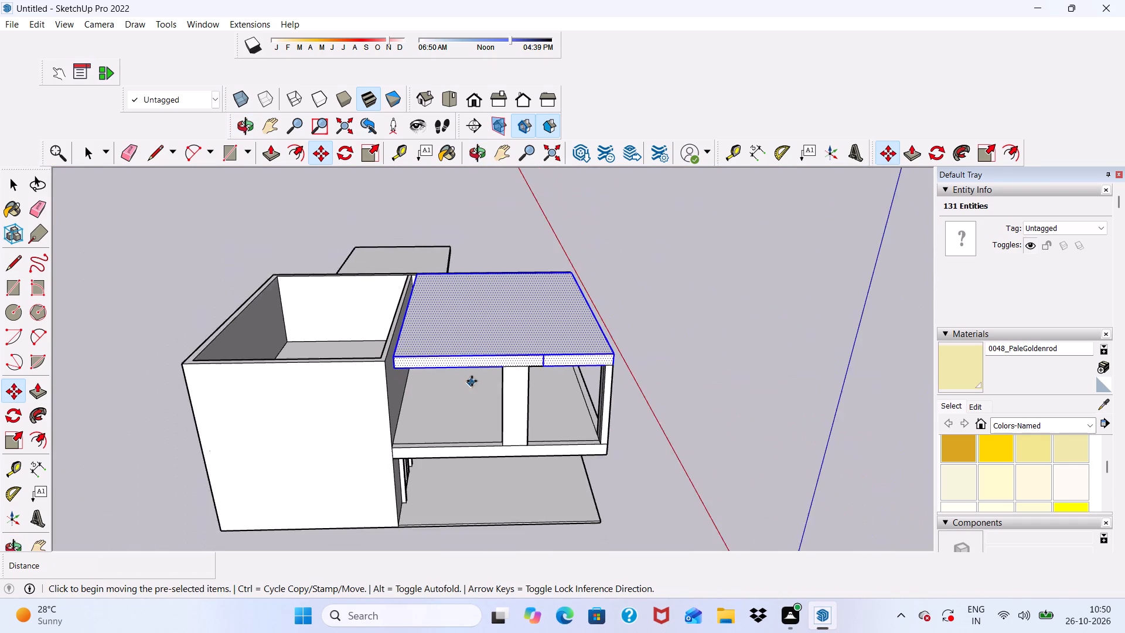
{"action": "scroll", "coordinate": [472, 381], "scroll_direction": "down", "scroll_amount": 2}
{"action": "middle_click_drag", "start_coordinate": [472, 381], "coordinate": [86, 251]}
{"action": "scroll", "coordinate": [353, 266], "scroll_direction": "up", "scroll_amount": 4}
{"action": "scroll", "coordinate": [386, 370], "scroll_direction": "down", "scroll_amount": 1}
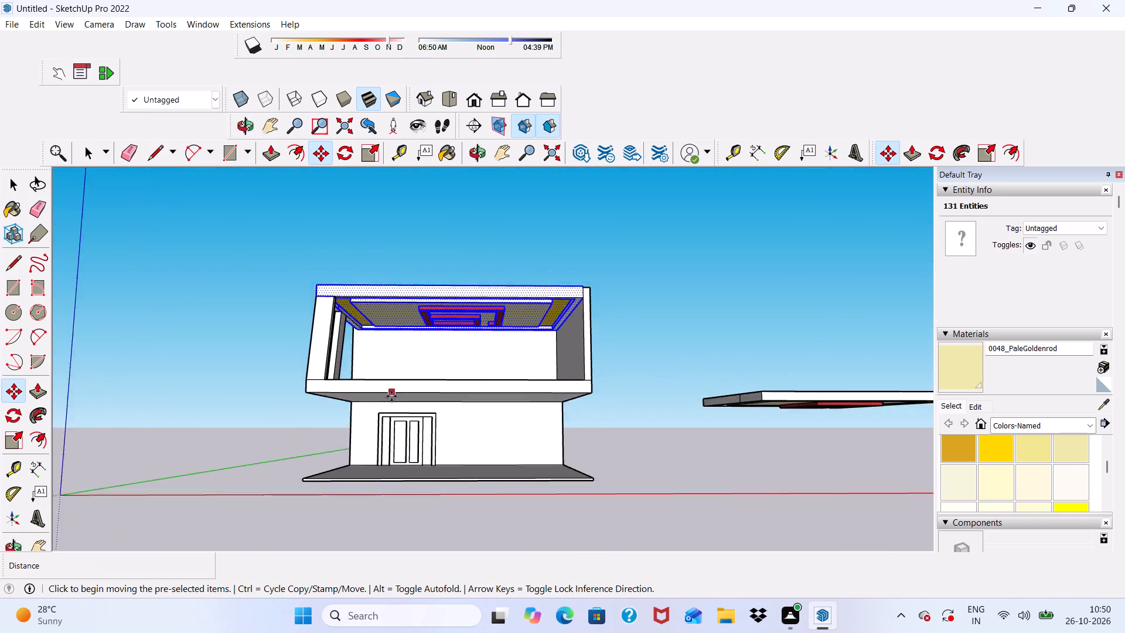
{"action": "middle_click_drag", "start_coordinate": [391, 396], "coordinate": [282, 468]}
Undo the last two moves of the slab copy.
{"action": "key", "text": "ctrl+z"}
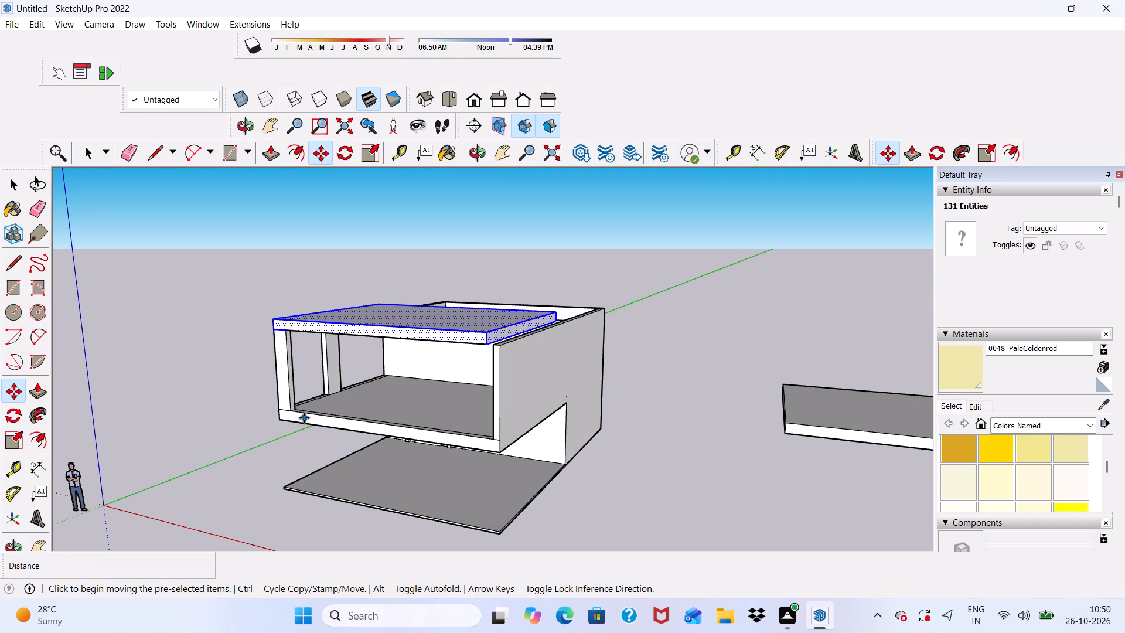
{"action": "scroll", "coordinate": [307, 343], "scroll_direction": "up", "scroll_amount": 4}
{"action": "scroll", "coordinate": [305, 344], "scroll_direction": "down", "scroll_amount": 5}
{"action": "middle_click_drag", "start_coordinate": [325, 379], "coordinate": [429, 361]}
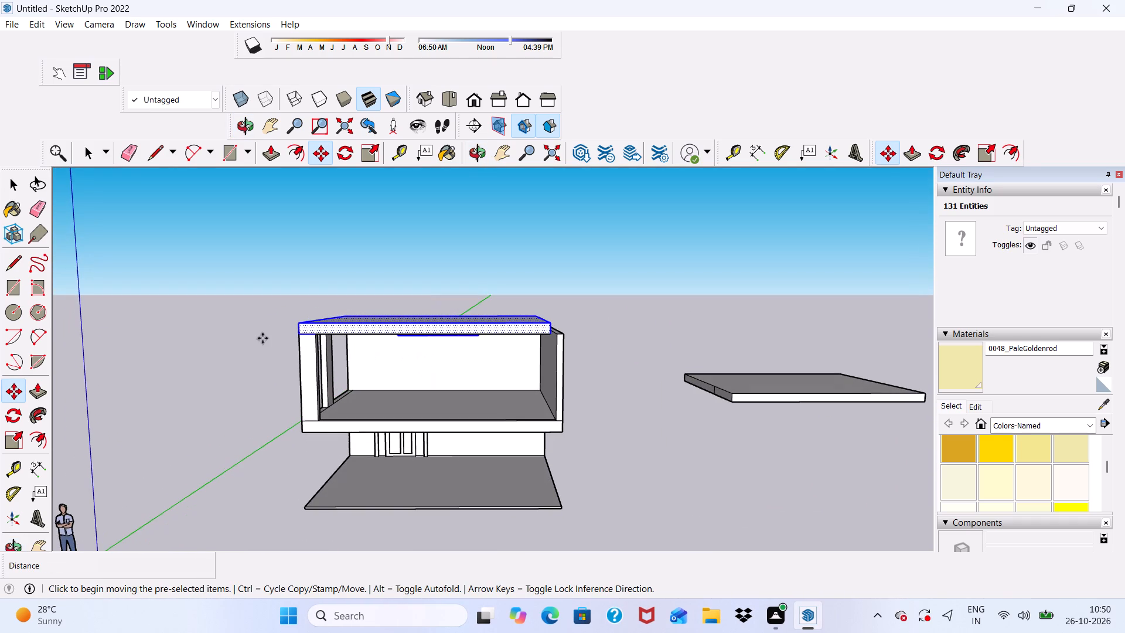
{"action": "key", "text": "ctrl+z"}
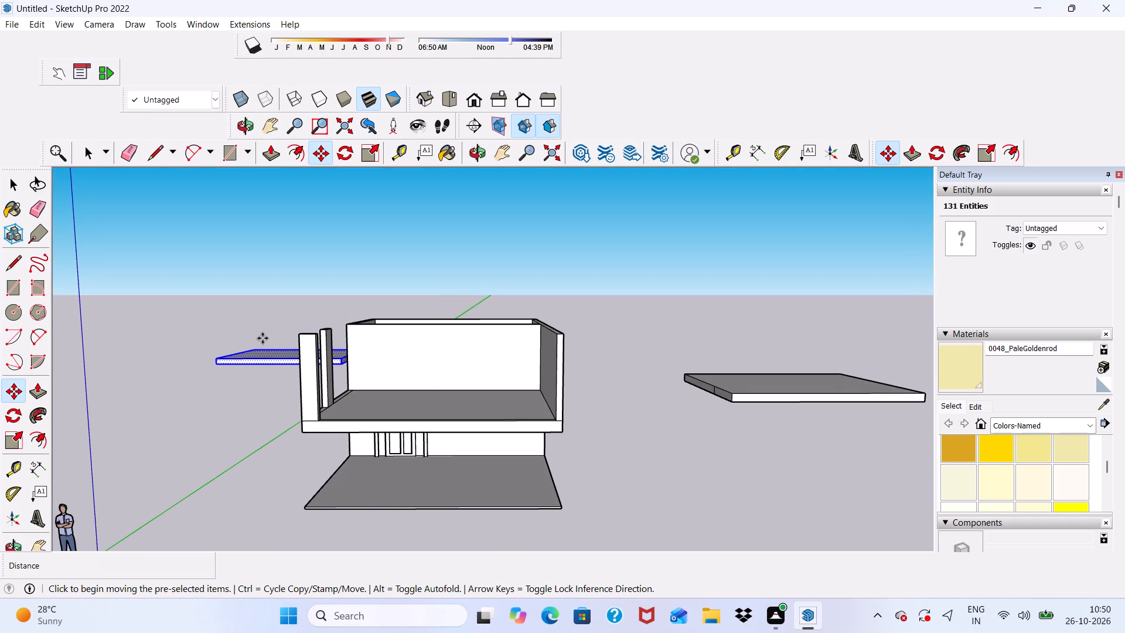
Move the slab copy by its lower corner across the building and out beyond the upper storey's pillars.
{"action": "scroll", "coordinate": [250, 359], "scroll_direction": "up", "scroll_amount": 5}
{"action": "scroll", "coordinate": [186, 357], "scroll_direction": "up", "scroll_amount": 2}
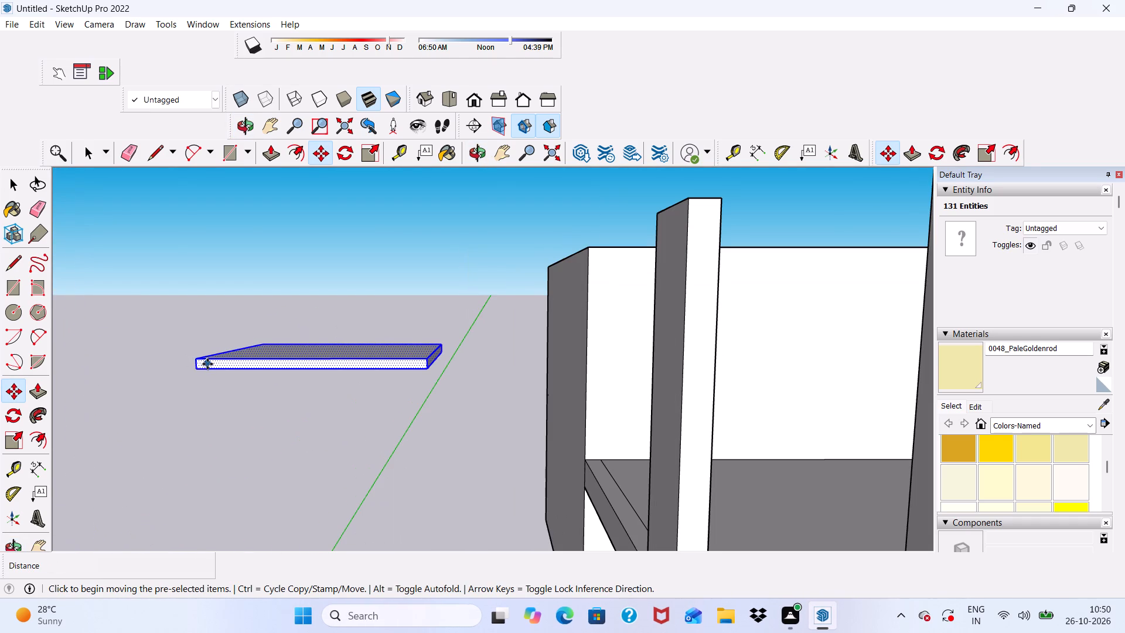
{"action": "left_click", "coordinate": [203, 367]}
{"action": "scroll", "coordinate": [250, 239], "scroll_direction": "down", "scroll_amount": 2}
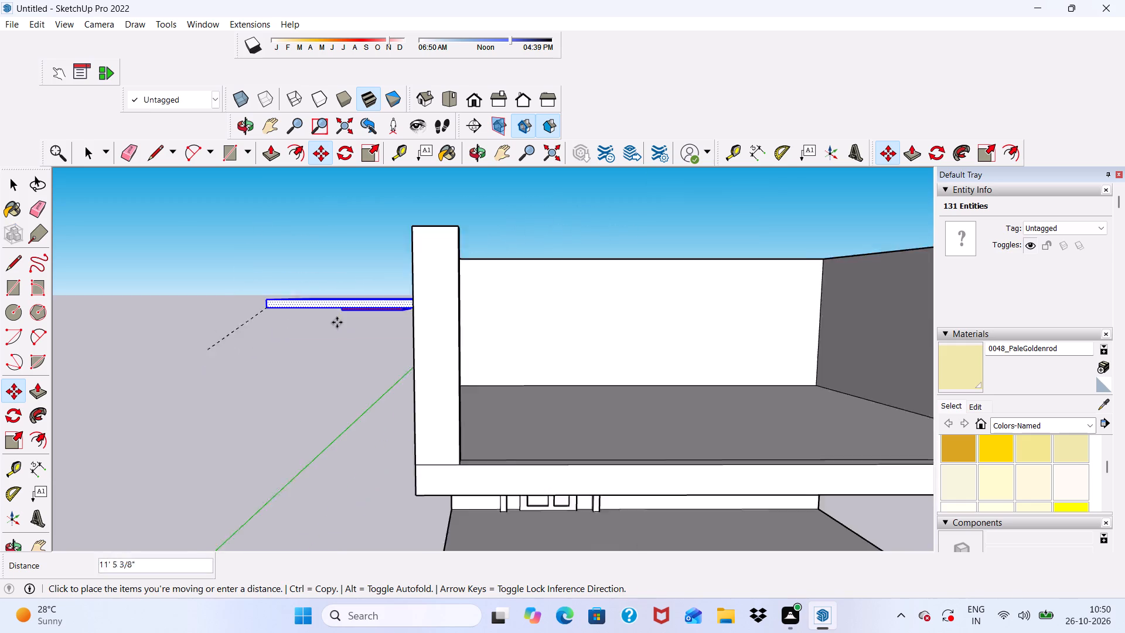
{"action": "scroll", "coordinate": [337, 322], "scroll_direction": "down", "scroll_amount": 5}
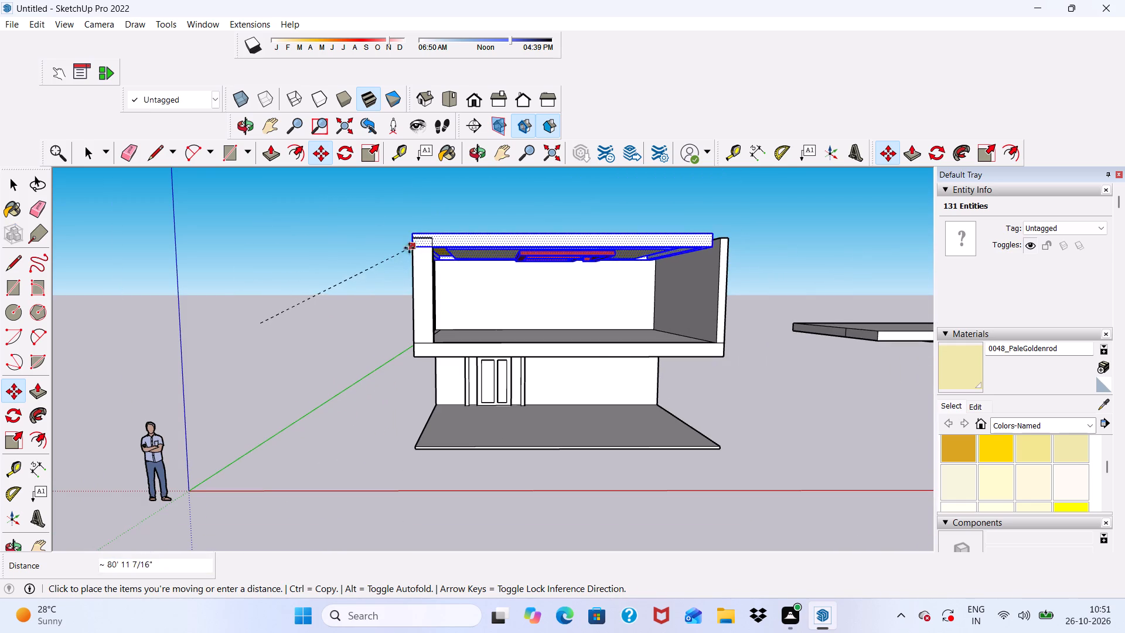
{"action": "middle_click_drag", "start_coordinate": [417, 249], "coordinate": [601, 295]}
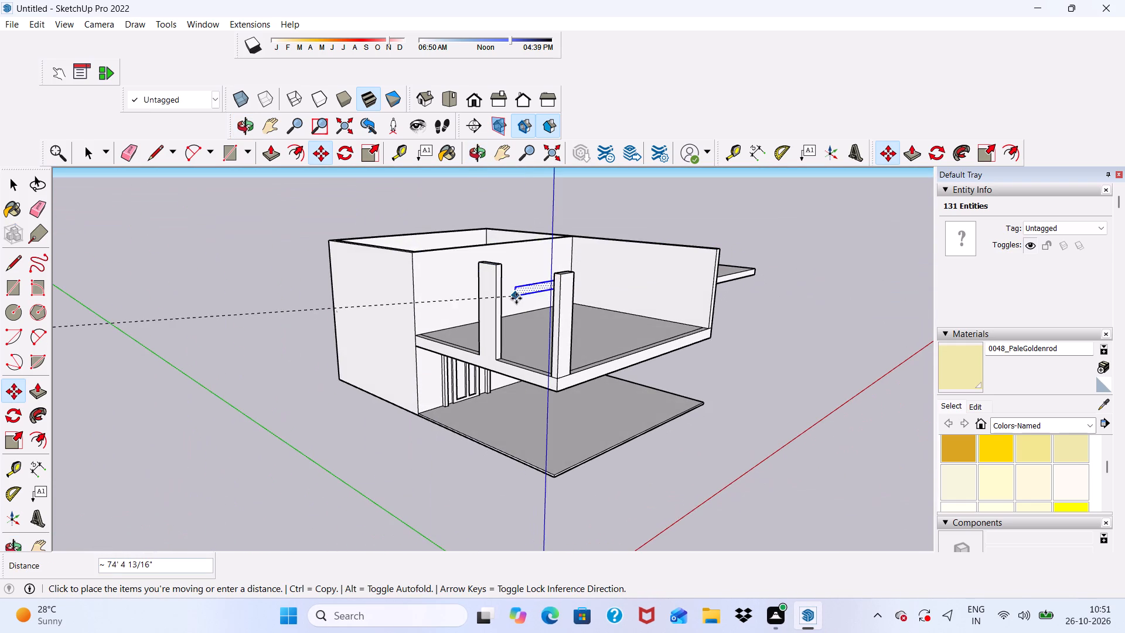
{"action": "scroll", "coordinate": [520, 286], "scroll_direction": "up", "scroll_amount": 4}
{"action": "scroll", "coordinate": [407, 266], "scroll_direction": "up", "scroll_amount": 4}
{"action": "scroll", "coordinate": [422, 269], "scroll_direction": "down", "scroll_amount": 5}
{"action": "middle_click_drag", "start_coordinate": [507, 321], "coordinate": [567, 319]}
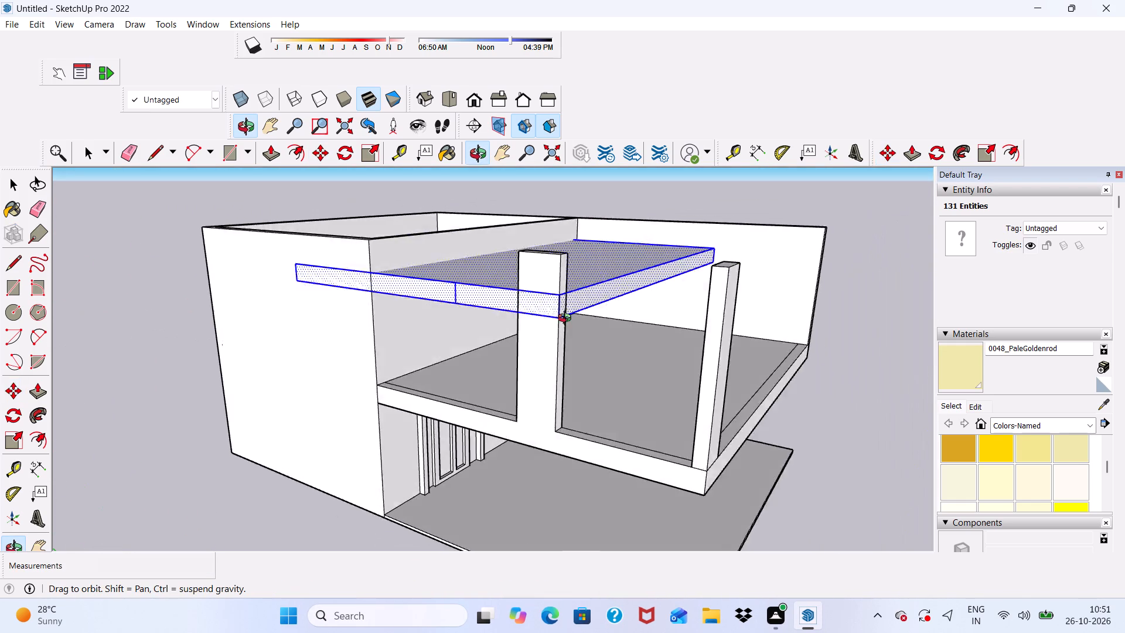
{"action": "middle_click_drag", "start_coordinate": [567, 319], "coordinate": [605, 298]}
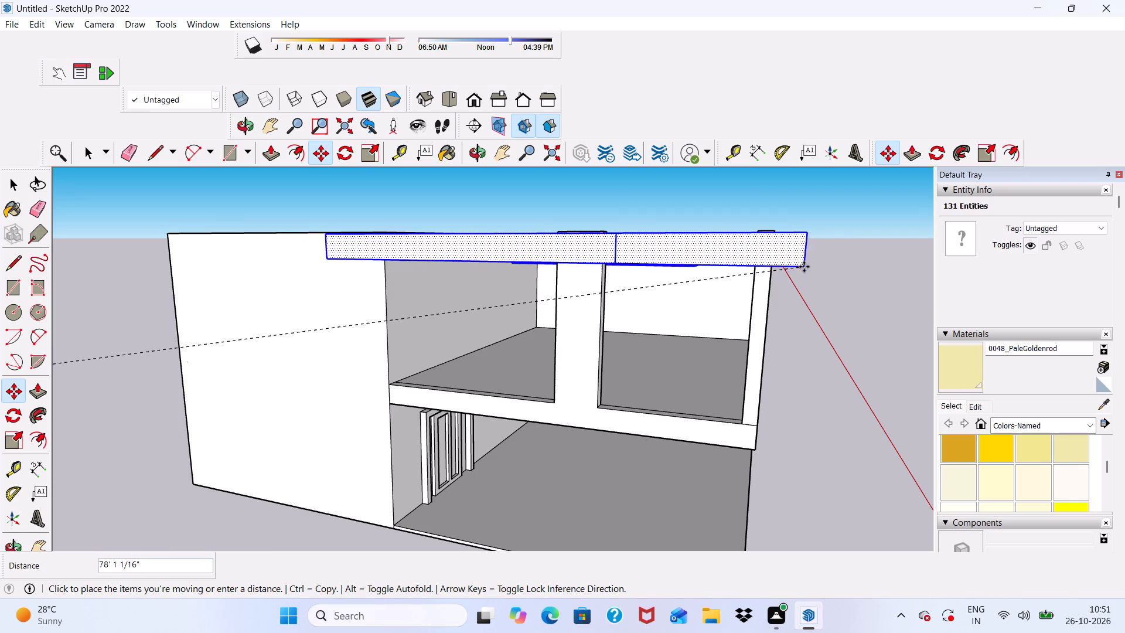
{"action": "middle_click_drag", "start_coordinate": [889, 273], "coordinate": [1026, 311]}
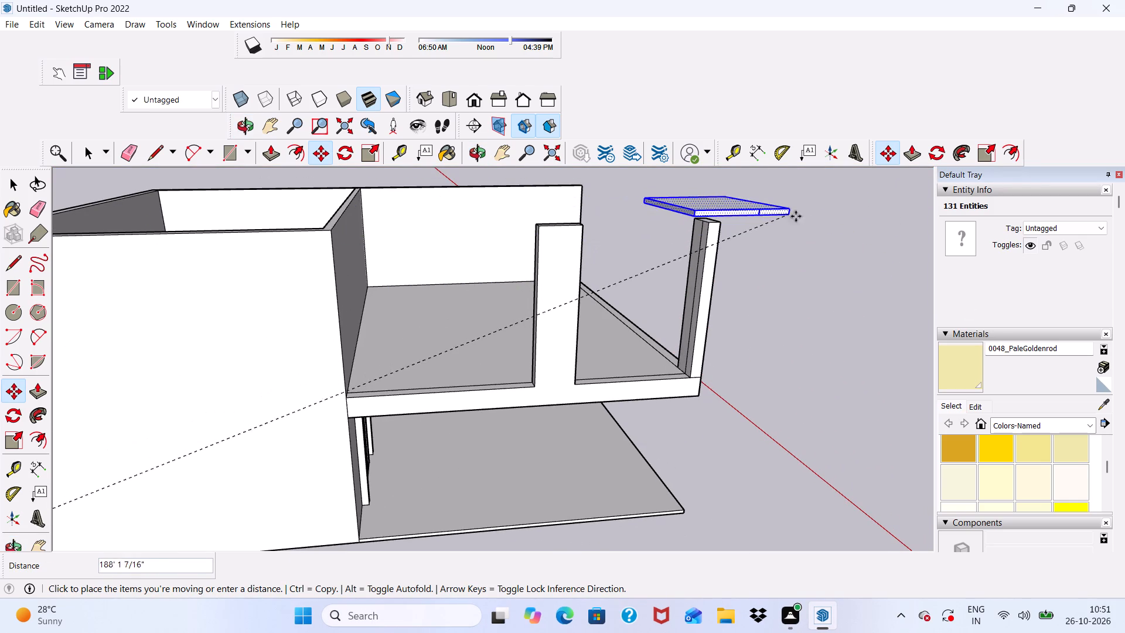
{"action": "left_click", "coordinate": [831, 234]}
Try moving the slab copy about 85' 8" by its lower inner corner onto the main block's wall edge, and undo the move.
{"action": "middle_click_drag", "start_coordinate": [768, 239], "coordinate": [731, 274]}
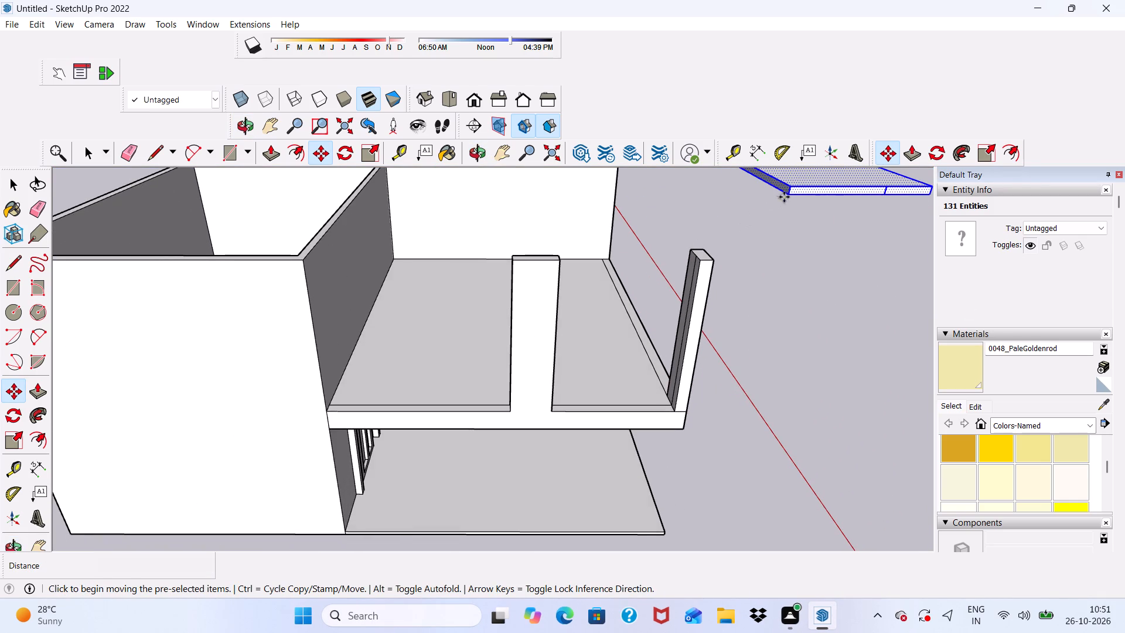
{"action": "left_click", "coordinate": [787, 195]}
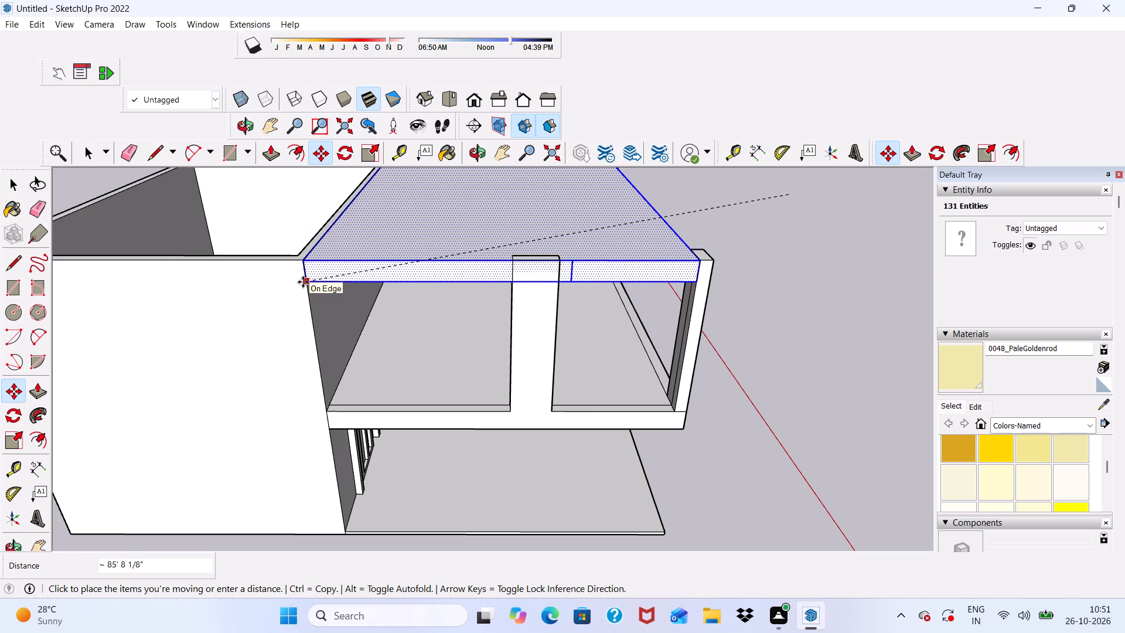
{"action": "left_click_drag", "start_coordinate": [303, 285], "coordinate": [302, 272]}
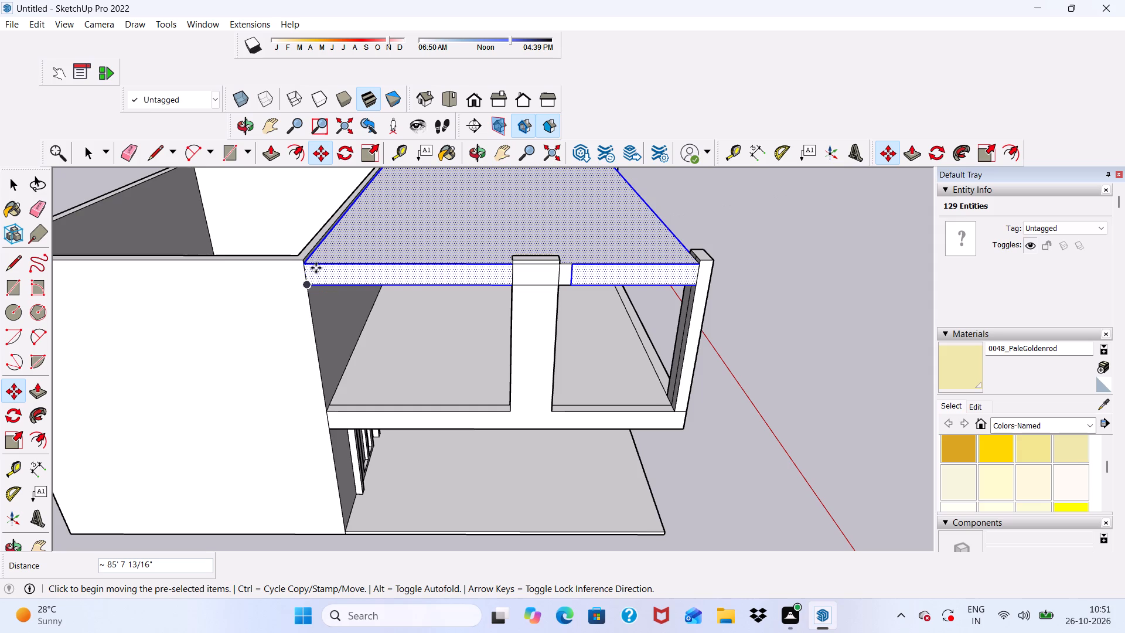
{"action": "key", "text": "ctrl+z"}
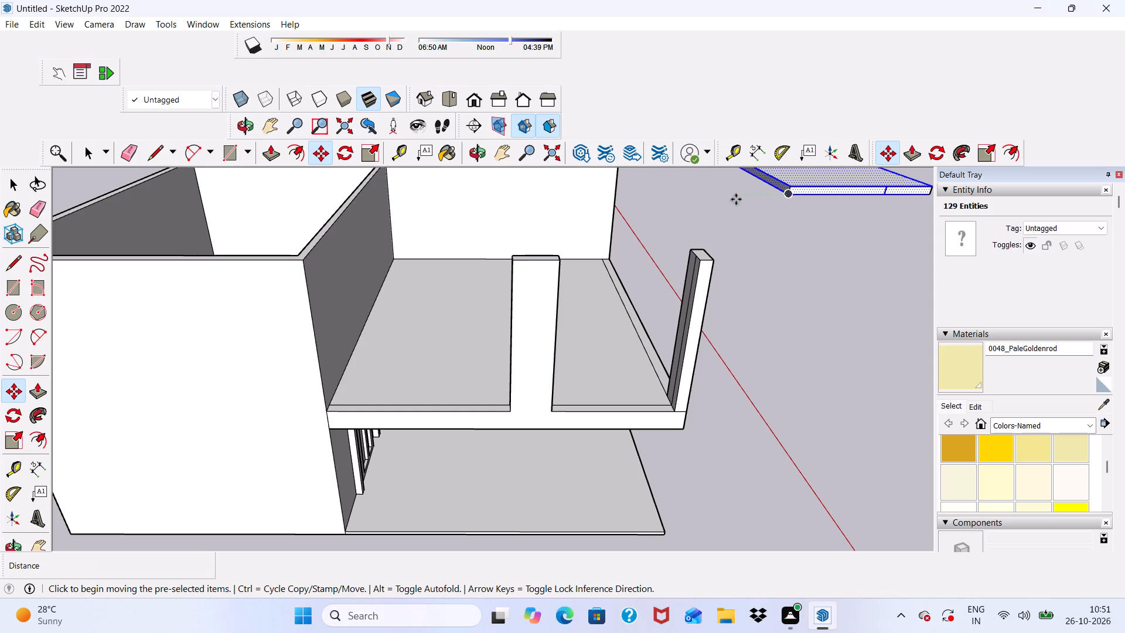
Move the slab copy about 85' 8" by its lower inner corner onto the wall edge where the main block meets the upper storey.
{"action": "left_click", "coordinate": [792, 196]}
{"action": "scroll", "coordinate": [504, 272], "scroll_direction": "down", "scroll_amount": 3}
{"action": "scroll", "coordinate": [397, 305], "scroll_direction": "up", "scroll_amount": 4}
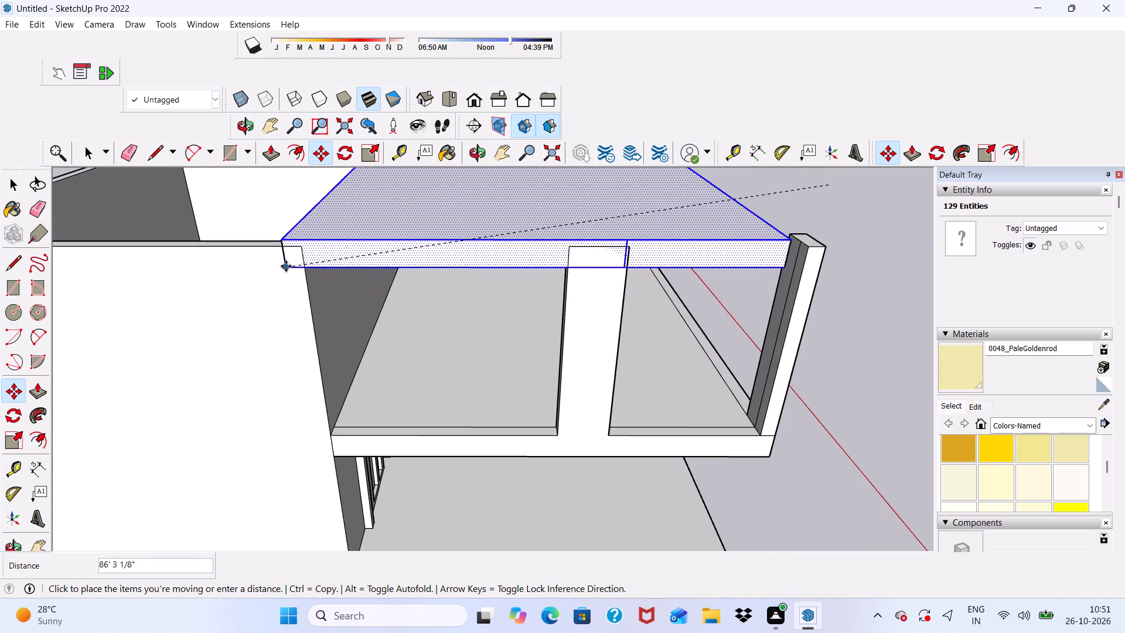
{"action": "scroll", "coordinate": [311, 276], "scroll_direction": "up", "scroll_amount": 4}
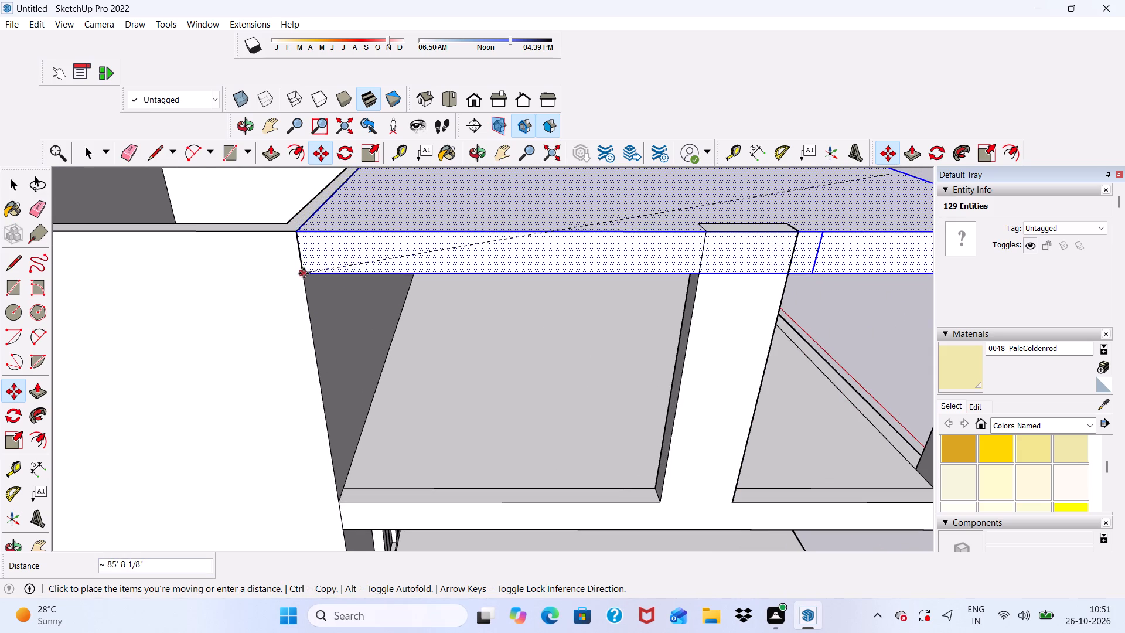
{"action": "left_click", "coordinate": [301, 273]}
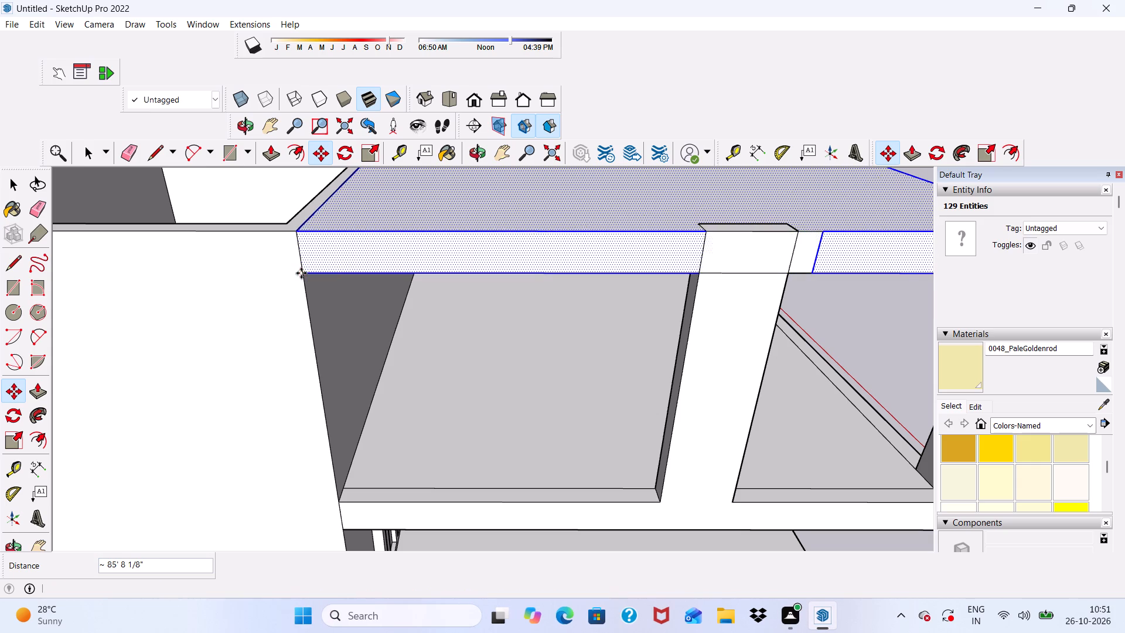
Deselect the slab copy and examine its fit against the pillars, the main block and the side wall.
{"action": "scroll", "coordinate": [212, 264], "scroll_direction": "down", "scroll_amount": 10}
{"action": "middle_click_drag", "start_coordinate": [252, 327], "coordinate": [0, 314]}
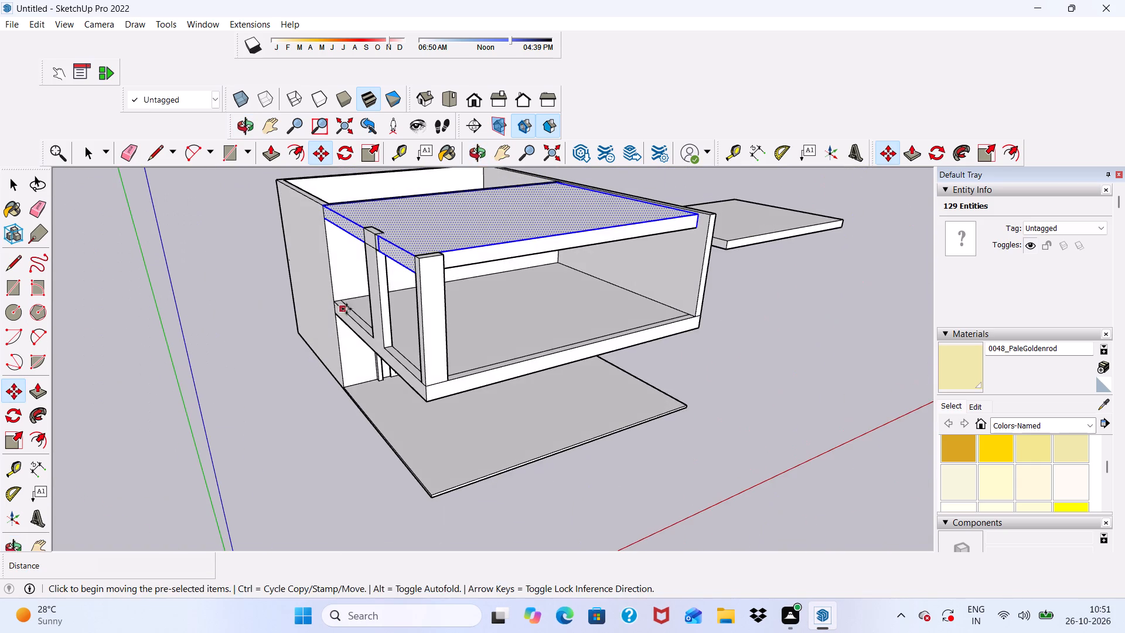
{"action": "middle_click_drag", "start_coordinate": [346, 309], "coordinate": [180, 236]}
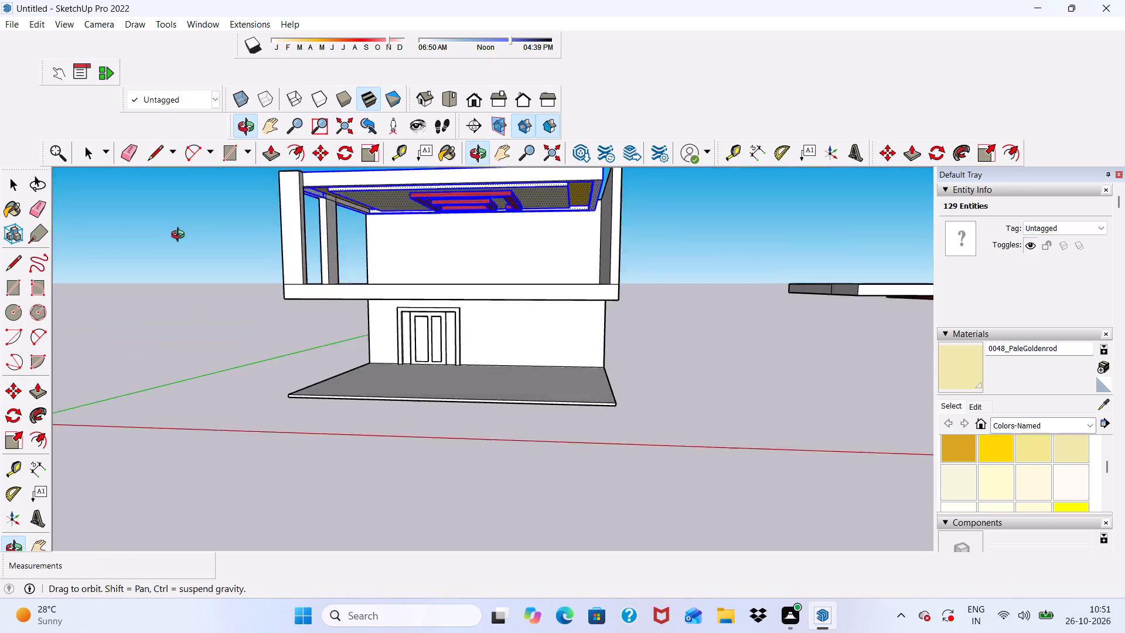
{"action": "middle_click_drag", "start_coordinate": [180, 236], "coordinate": [168, 274]}
{"action": "key", "text": "space"}
{"action": "left_click", "coordinate": [216, 366]}
{"action": "scroll", "coordinate": [241, 318], "scroll_direction": "down", "scroll_amount": 1}
{"action": "middle_click_drag", "start_coordinate": [243, 318], "coordinate": [244, 318]}
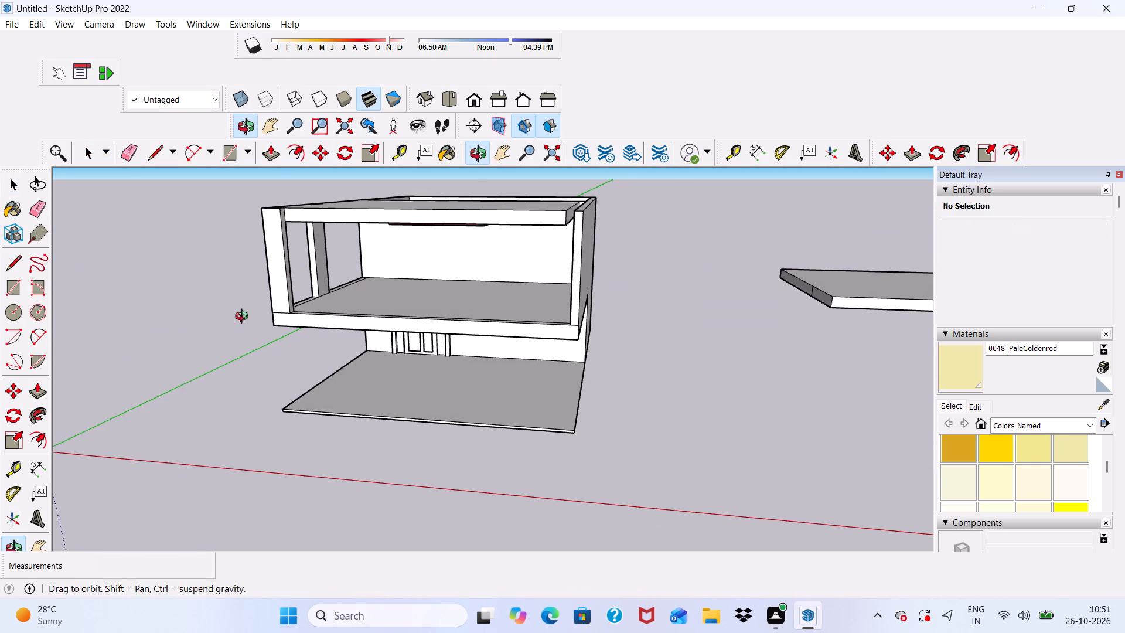
{"action": "middle_click_drag", "start_coordinate": [244, 318], "coordinate": [329, 410]}
{"action": "scroll", "coordinate": [354, 359], "scroll_direction": "up", "scroll_amount": 20}
{"action": "scroll", "coordinate": [354, 359], "scroll_direction": "up", "scroll_amount": 1}
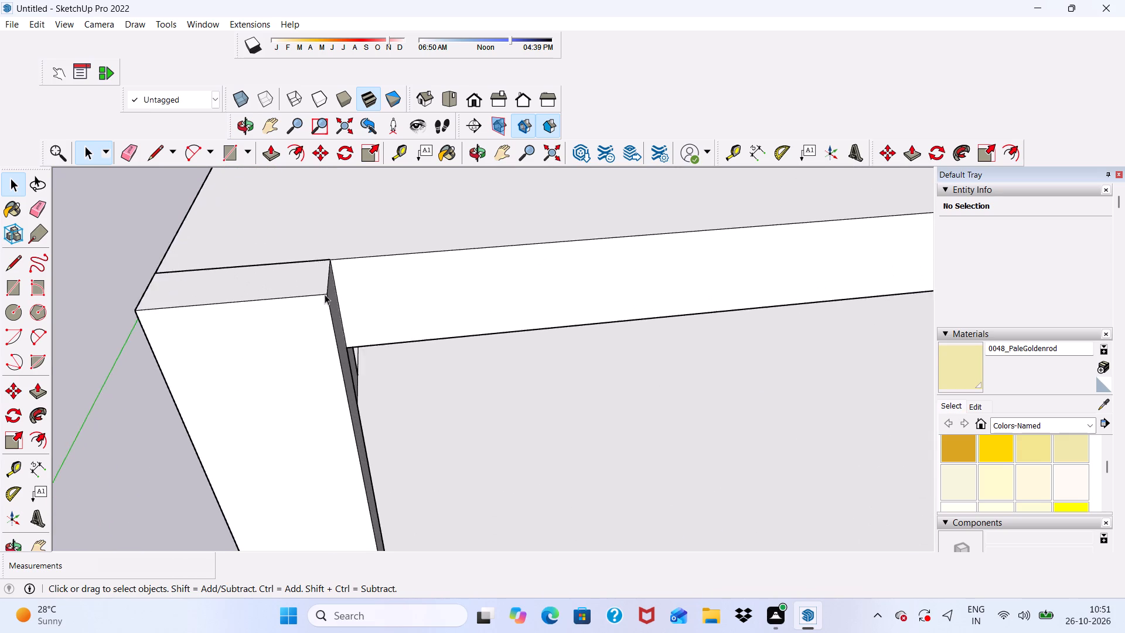
{"action": "scroll", "coordinate": [325, 294], "scroll_direction": "up", "scroll_amount": 2}
{"action": "scroll", "coordinate": [333, 295], "scroll_direction": "down", "scroll_amount": 5}
{"action": "scroll", "coordinate": [282, 271], "scroll_direction": "down", "scroll_amount": 20}
{"action": "middle_click_drag", "start_coordinate": [243, 438], "coordinate": [86, 452]}
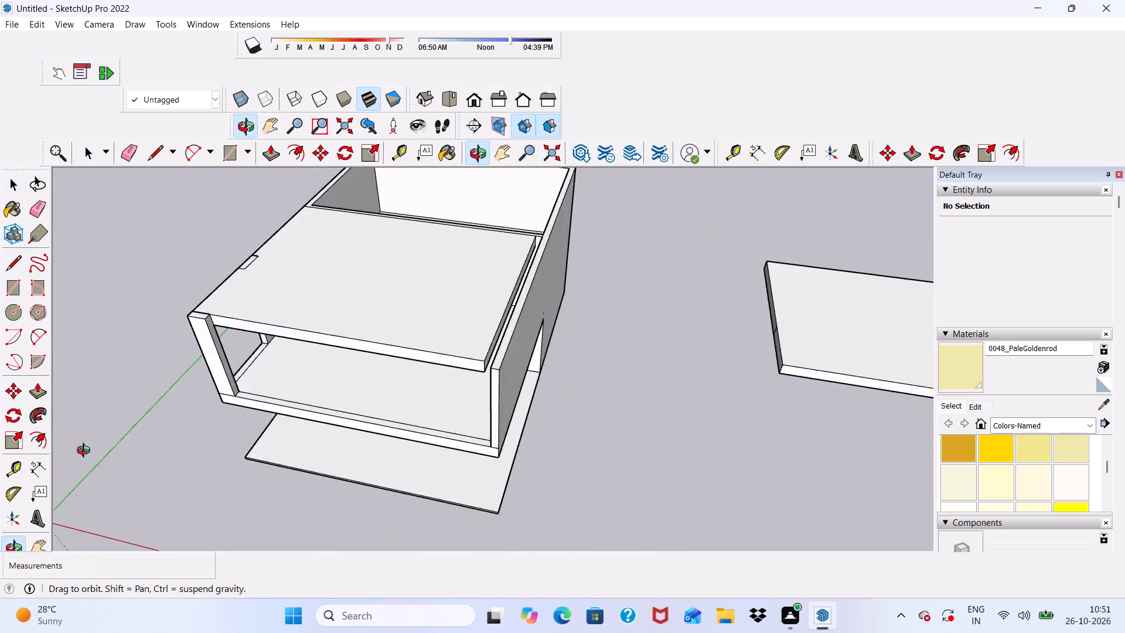
{"action": "middle_click_drag", "start_coordinate": [86, 452], "coordinate": [61, 453]}
{"action": "scroll", "coordinate": [283, 389], "scroll_direction": "up", "scroll_amount": 8}
{"action": "scroll", "coordinate": [564, 333], "scroll_direction": "down", "scroll_amount": 3}
Pull the slab copy's narrow side face out 9" to close the gap against the upper storey's side wall.
{"action": "middle_click_drag", "start_coordinate": [675, 339], "coordinate": [557, 360]}
{"action": "scroll", "coordinate": [582, 358], "scroll_direction": "up", "scroll_amount": 6}
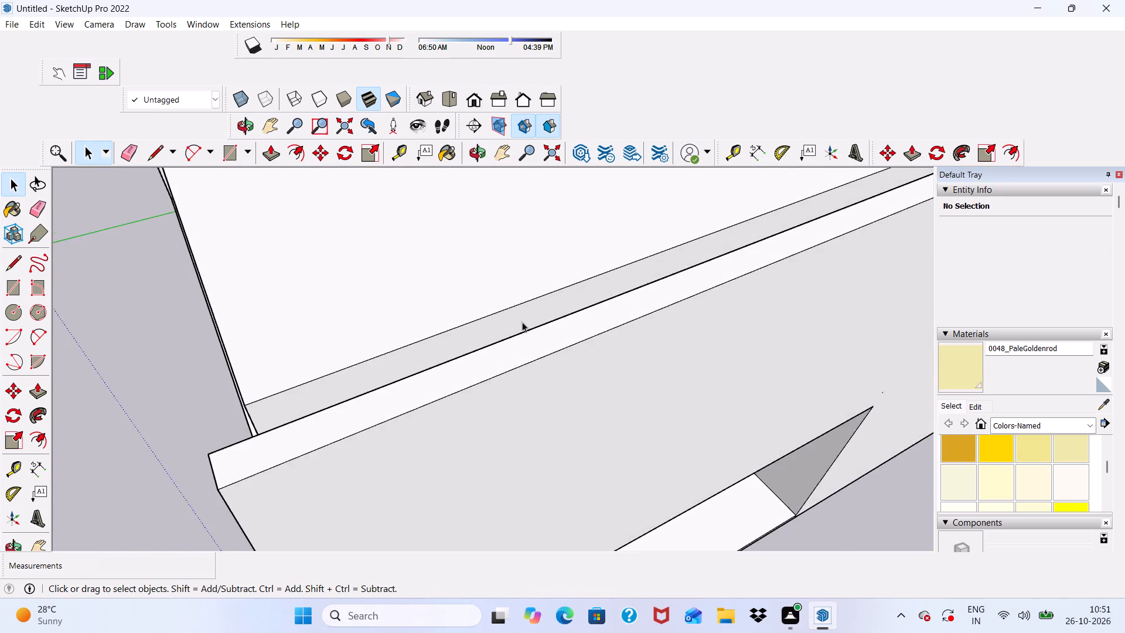
{"action": "scroll", "coordinate": [522, 322], "scroll_direction": "up", "scroll_amount": 3}
{"action": "left_click", "coordinate": [471, 333]}
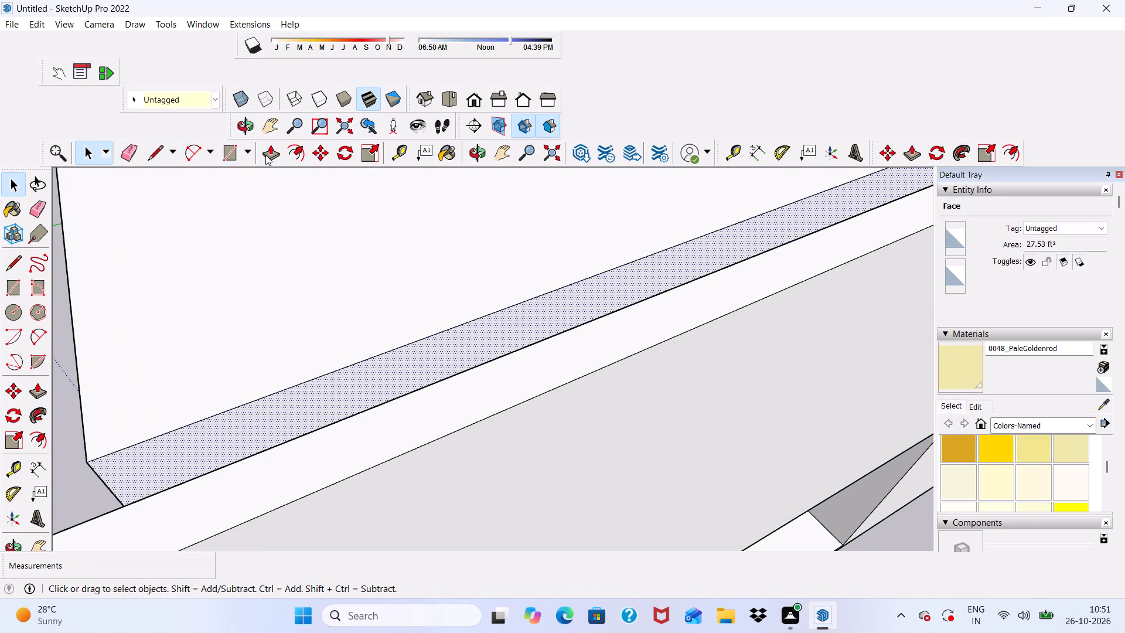
{"action": "left_click", "coordinate": [272, 155]}
{"action": "left_click", "coordinate": [210, 418]}
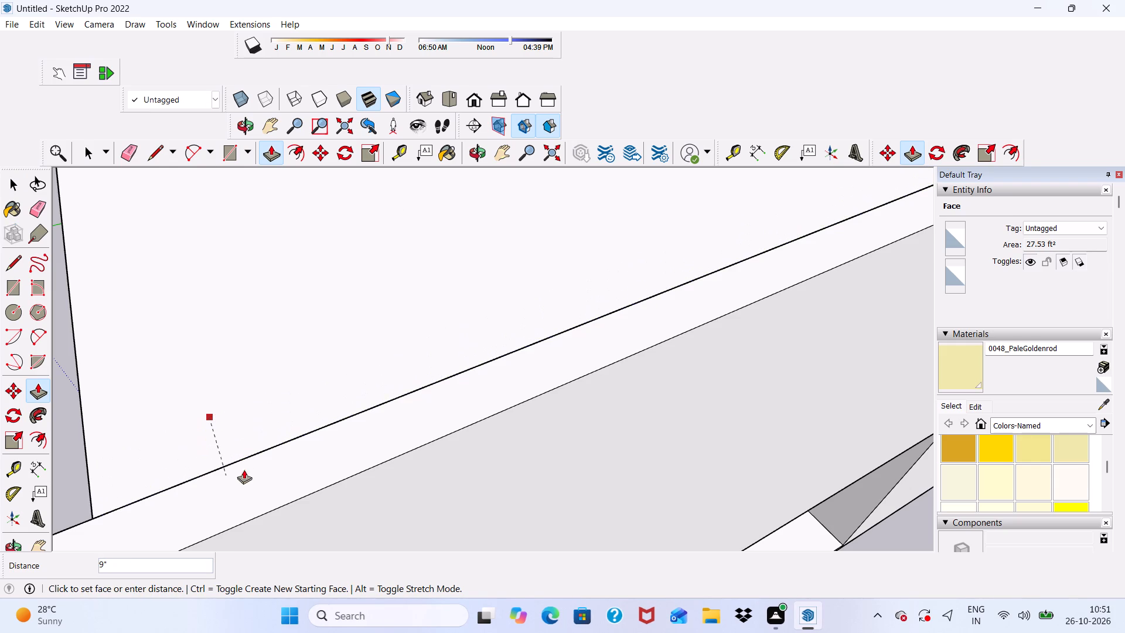
{"action": "left_click", "coordinate": [244, 469]}
Examine the slab copy's coloured underside and its fit in the upper storey from the front and from below.
{"action": "scroll", "coordinate": [185, 384], "scroll_direction": "down", "scroll_amount": 6}
{"action": "middle_click_drag", "start_coordinate": [170, 402], "coordinate": [408, 279]}
{"action": "scroll", "coordinate": [421, 304], "scroll_direction": "down", "scroll_amount": 4}
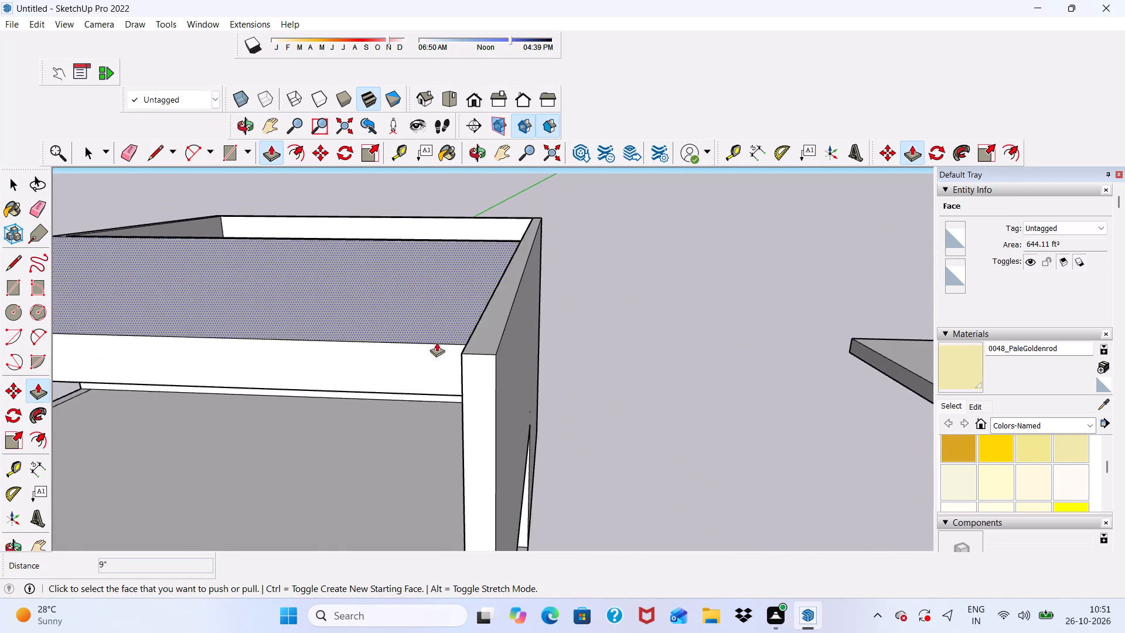
{"action": "scroll", "coordinate": [437, 342], "scroll_direction": "down", "scroll_amount": 8}
{"action": "middle_click_drag", "start_coordinate": [343, 400], "coordinate": [401, 316]}
{"action": "scroll", "coordinate": [399, 318], "scroll_direction": "down", "scroll_amount": 5}
{"action": "middle_click_drag", "start_coordinate": [411, 330], "coordinate": [411, 285]}
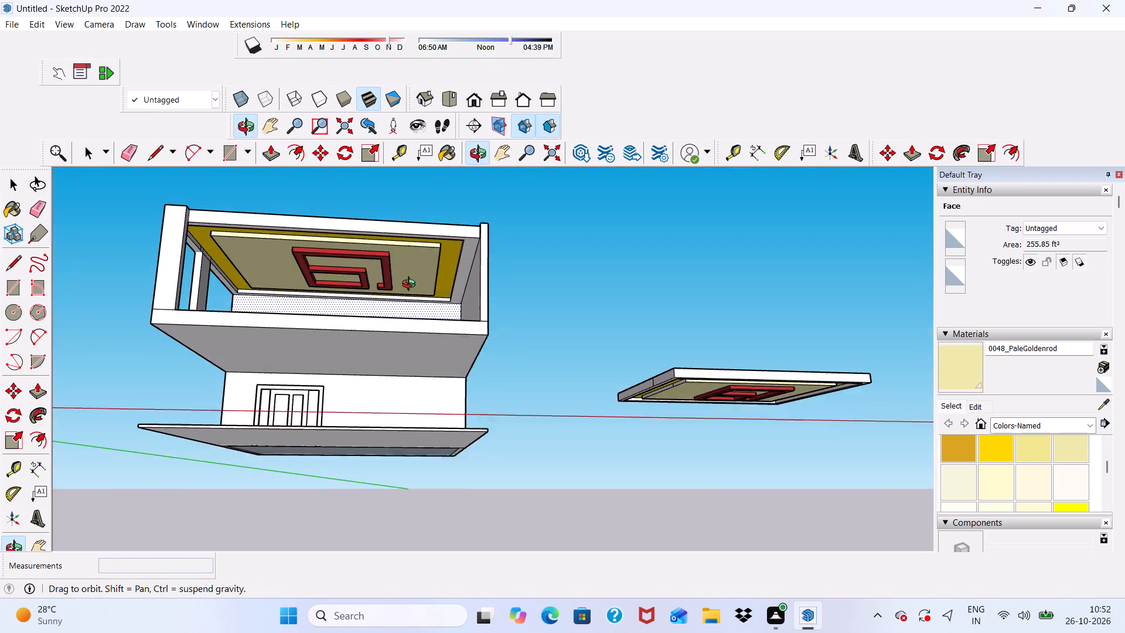
{"action": "middle_click_drag", "start_coordinate": [411, 285], "coordinate": [411, 283]}
{"action": "scroll", "coordinate": [411, 283], "scroll_direction": "up", "scroll_amount": 4}
{"action": "scroll", "coordinate": [308, 226], "scroll_direction": "up", "scroll_amount": 3}
{"action": "scroll", "coordinate": [307, 226], "scroll_direction": "down", "scroll_amount": 6}
{"action": "middle_click_drag", "start_coordinate": [349, 250], "coordinate": [353, 258]}
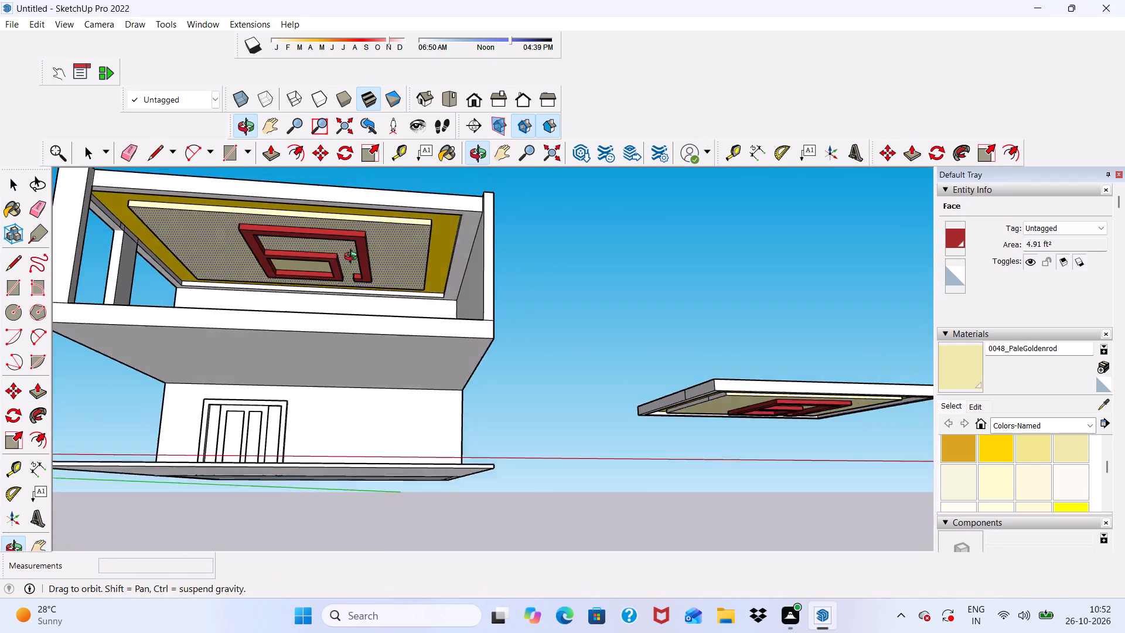
{"action": "middle_click_drag", "start_coordinate": [353, 258], "coordinate": [335, 319]}
{"action": "scroll", "coordinate": [248, 254], "scroll_direction": "down", "scroll_amount": 3}
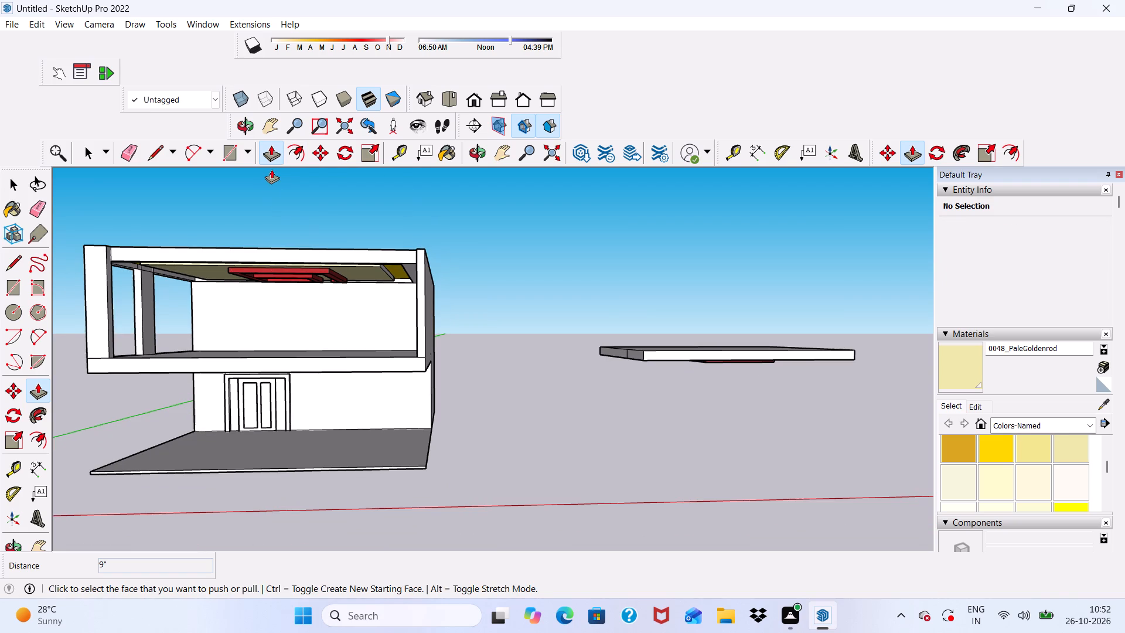
{"action": "scroll", "coordinate": [271, 169], "scroll_direction": "down", "scroll_amount": 7}
{"action": "middle_click_drag", "start_coordinate": [317, 251], "coordinate": [305, 168]}
{"action": "scroll", "coordinate": [305, 166], "scroll_direction": "up", "scroll_amount": 11}
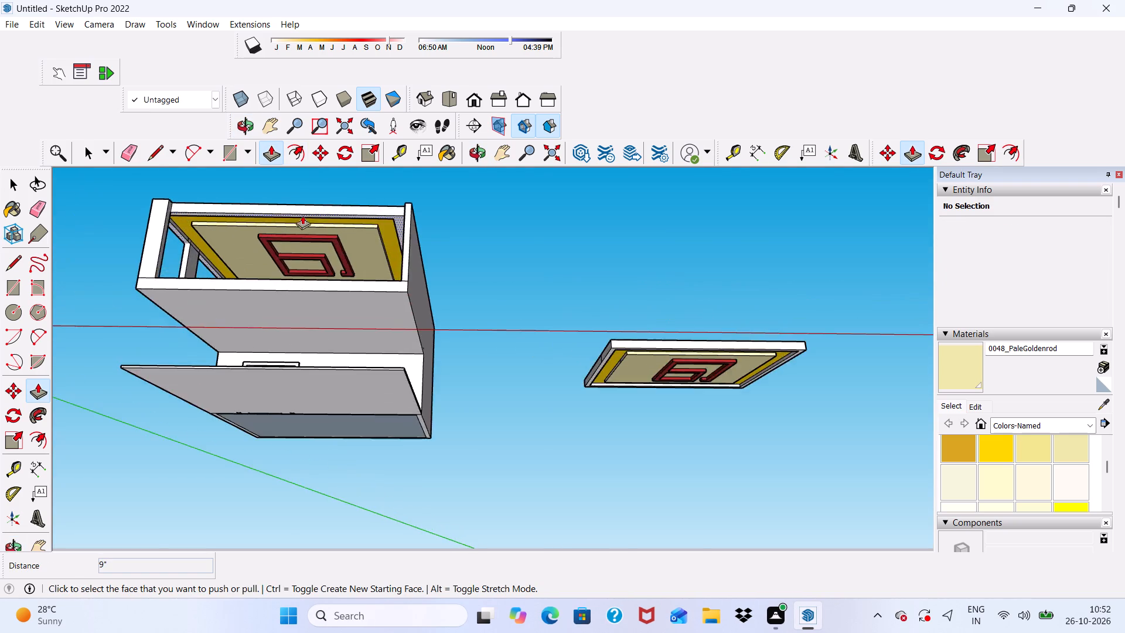
{"action": "scroll", "coordinate": [302, 215], "scroll_direction": "up", "scroll_amount": 20}
{"action": "scroll", "coordinate": [302, 215], "scroll_direction": "up", "scroll_amount": 2}
{"action": "scroll", "coordinate": [256, 224], "scroll_direction": "down", "scroll_amount": 11}
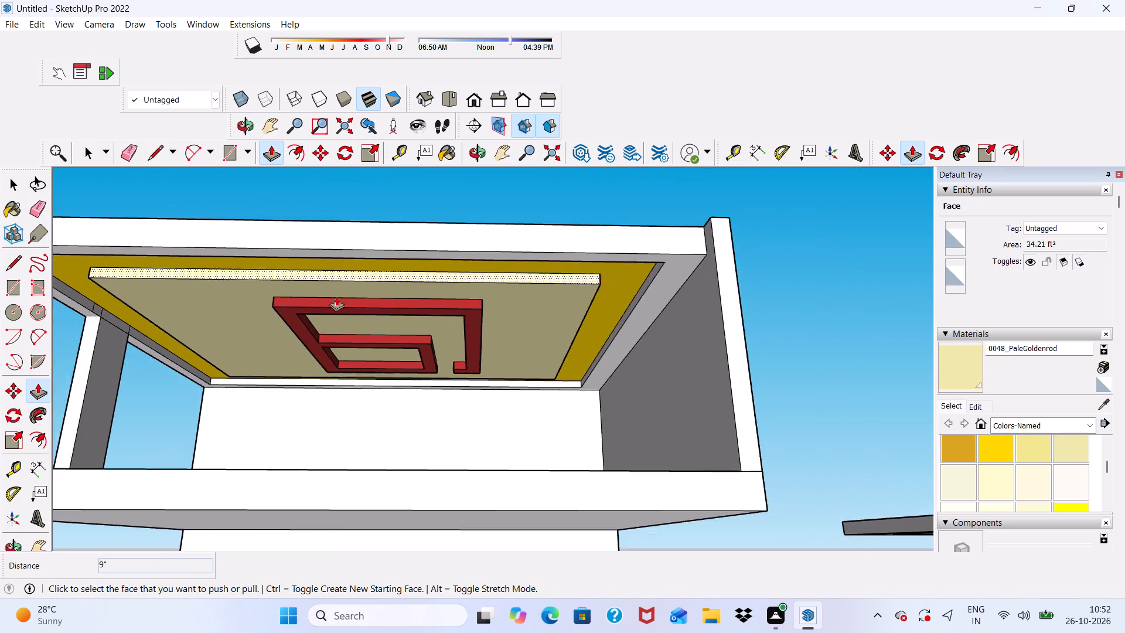
{"action": "scroll", "coordinate": [336, 297], "scroll_direction": "down", "scroll_amount": 6}
{"action": "middle_click_drag", "start_coordinate": [373, 304], "coordinate": [376, 331]}
{"action": "scroll", "coordinate": [353, 280], "scroll_direction": "up", "scroll_amount": 10}
{"action": "scroll", "coordinate": [342, 318], "scroll_direction": "down", "scroll_amount": 4}
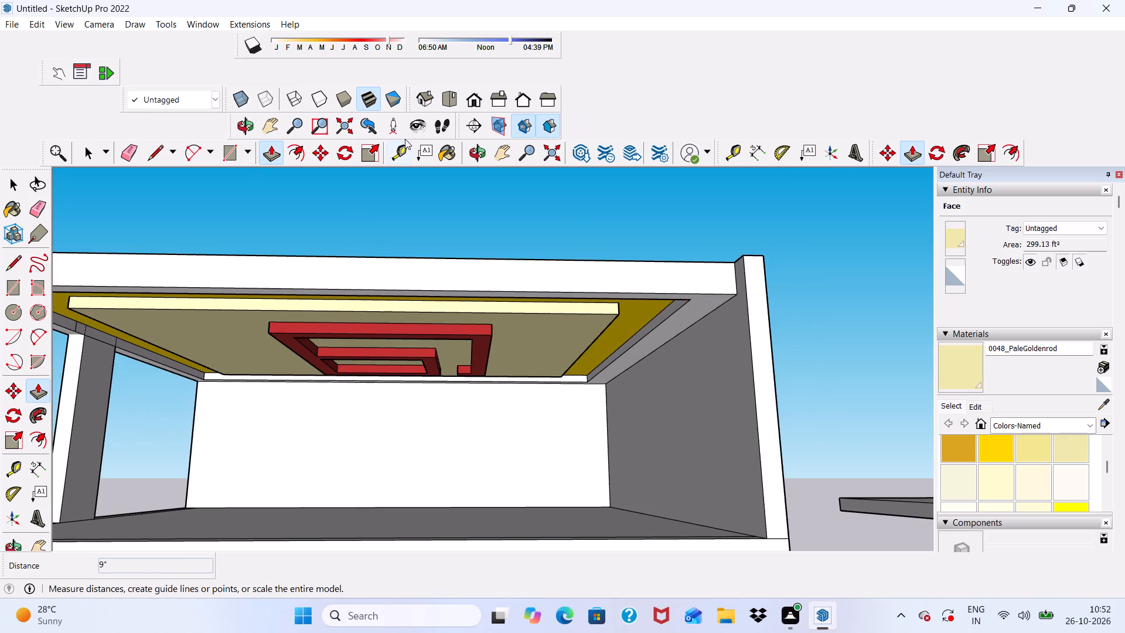
{"action": "left_click", "coordinate": [473, 94]}
{"action": "scroll", "coordinate": [431, 237], "scroll_direction": "down", "scroll_amount": 5}
{"action": "middle_click_drag", "start_coordinate": [498, 378], "coordinate": [536, 400]}
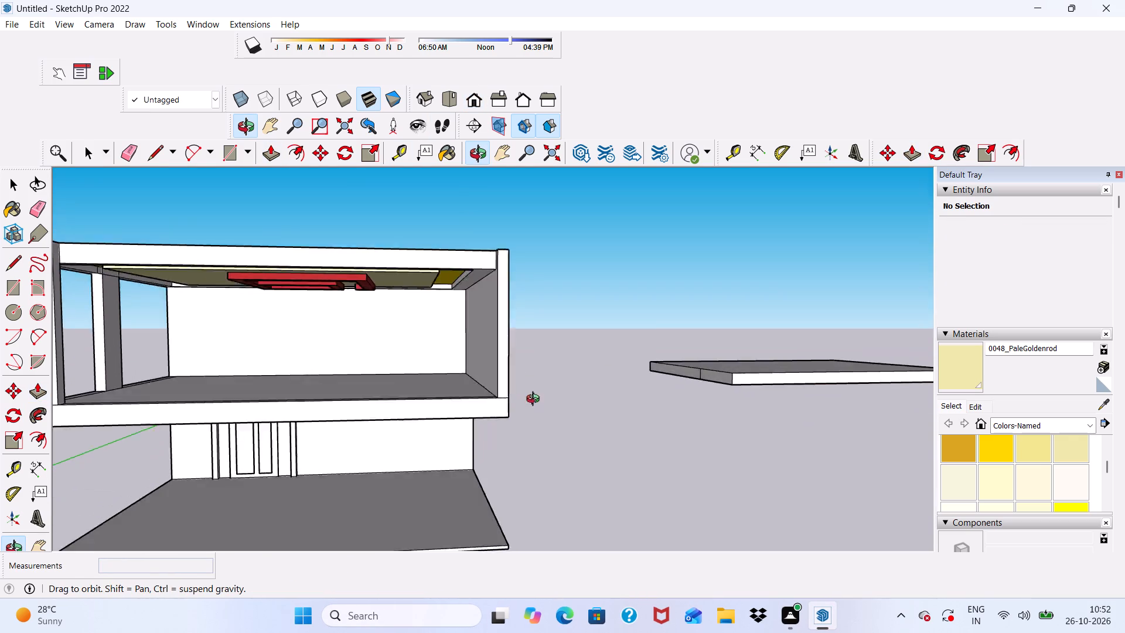
{"action": "middle_click_drag", "start_coordinate": [536, 400], "coordinate": [520, 416]}
{"action": "scroll", "coordinate": [685, 395], "scroll_direction": "down", "scroll_amount": 6}
{"action": "middle_click_drag", "start_coordinate": [728, 451], "coordinate": [710, 390]}
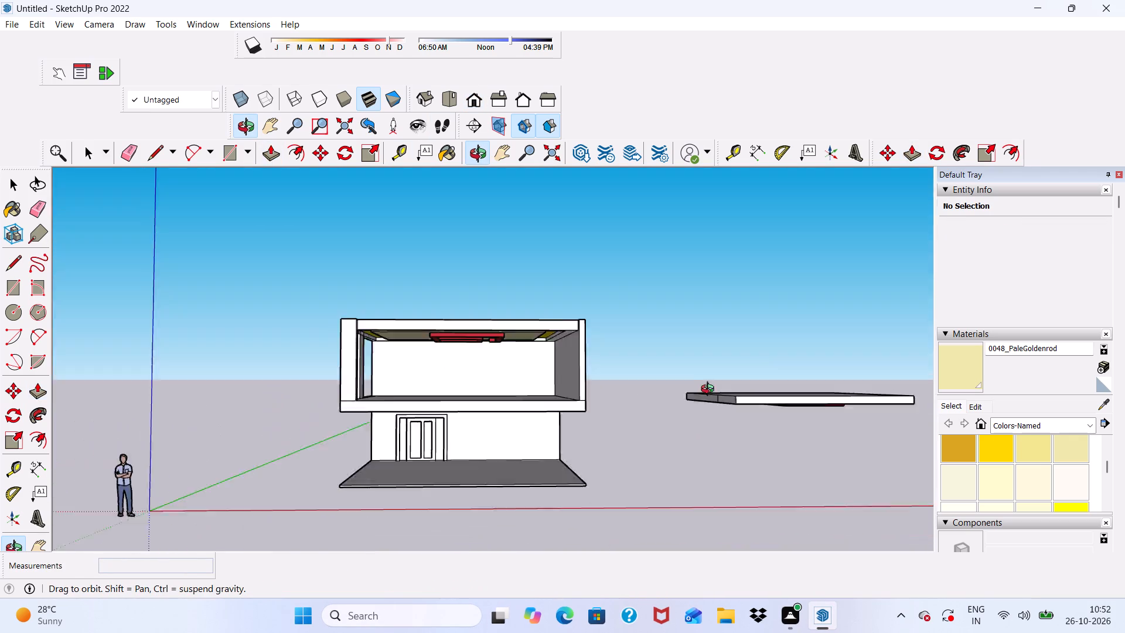
{"action": "middle_click_drag", "start_coordinate": [710, 390], "coordinate": [691, 324]}
{"action": "scroll", "coordinate": [667, 318], "scroll_direction": "up", "scroll_amount": 6}
{"action": "scroll", "coordinate": [408, 301], "scroll_direction": "up", "scroll_amount": 4}
{"action": "scroll", "coordinate": [363, 238], "scroll_direction": "up", "scroll_amount": 10}
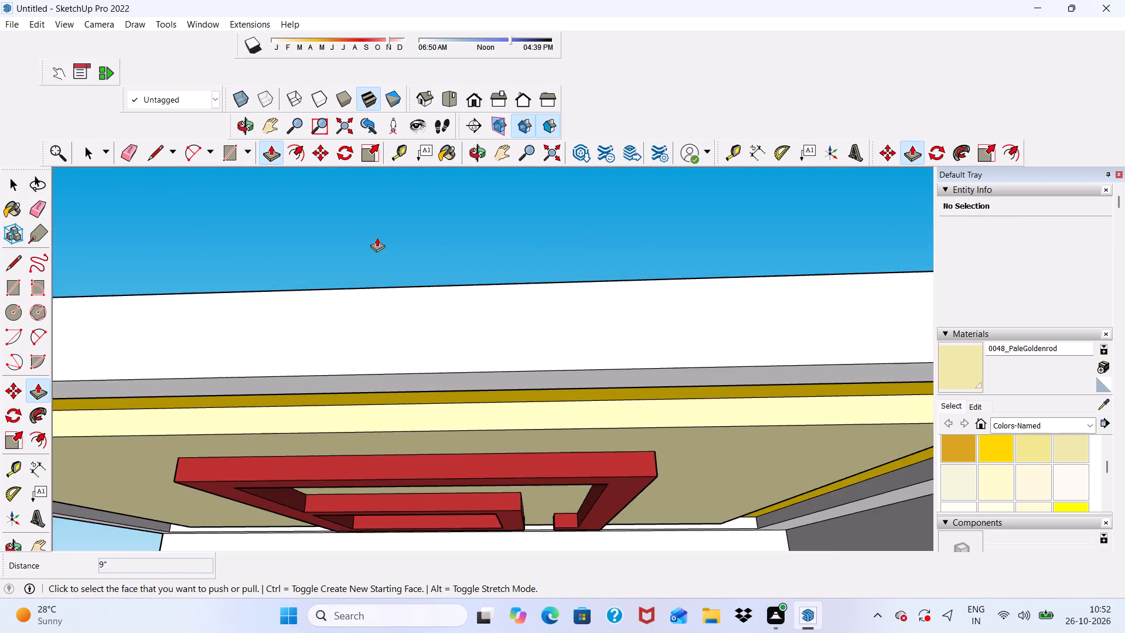
{"action": "scroll", "coordinate": [377, 237], "scroll_direction": "down", "scroll_amount": 6}
{"action": "middle_click_drag", "start_coordinate": [400, 245], "coordinate": [445, 297]}
{"action": "scroll", "coordinate": [545, 240], "scroll_direction": "down", "scroll_amount": 5}
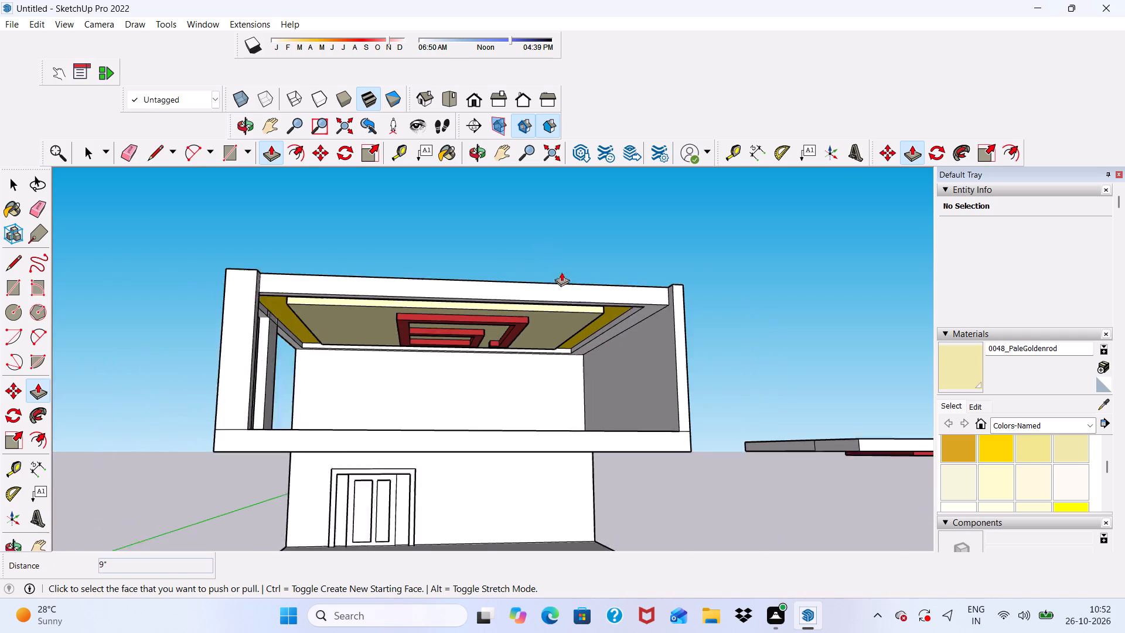
{"action": "middle_click", "coordinate": [583, 300]}
{"action": "scroll", "coordinate": [537, 267], "scroll_direction": "up", "scroll_amount": 3}
{"action": "key", "text": "space"}
{"action": "scroll", "coordinate": [488, 309], "scroll_direction": "down", "scroll_amount": 1}
{"action": "middle_click_drag", "start_coordinate": [472, 336], "coordinate": [466, 329]}
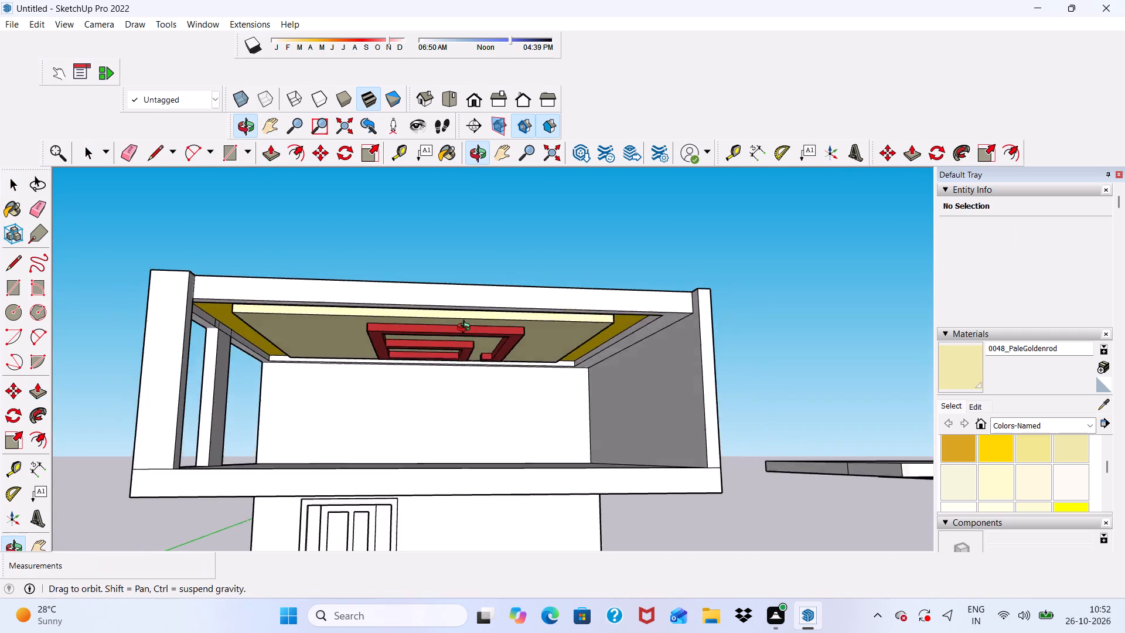
{"action": "middle_click_drag", "start_coordinate": [466, 329], "coordinate": [438, 272]}
{"action": "scroll", "coordinate": [438, 272], "scroll_direction": "up", "scroll_amount": 5}
{"action": "scroll", "coordinate": [418, 238], "scroll_direction": "down", "scroll_amount": 6}
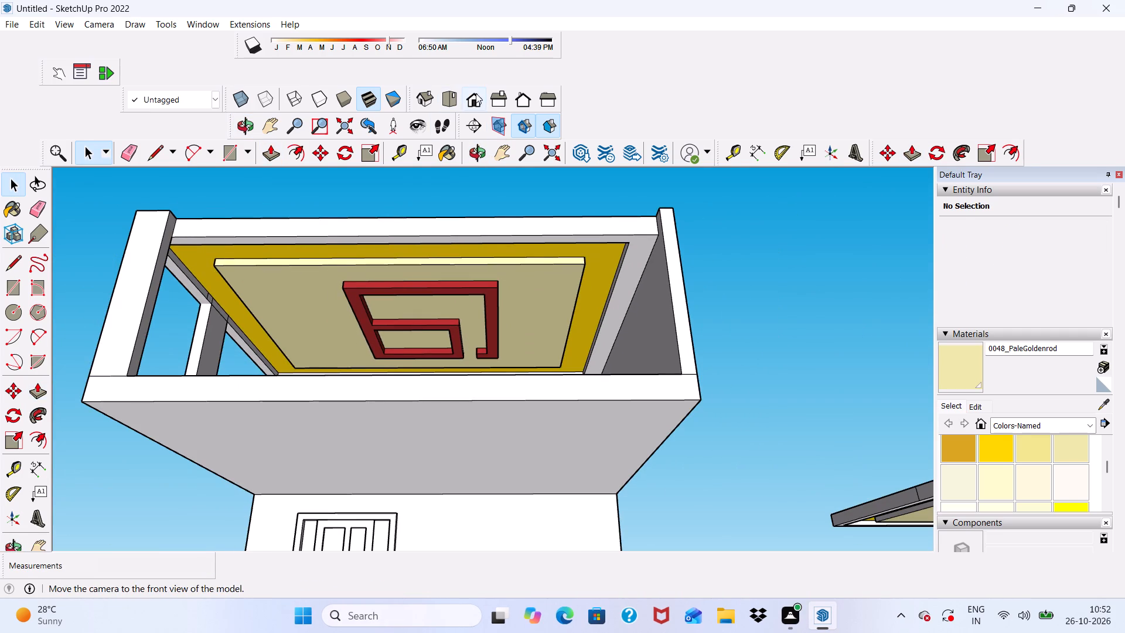
{"action": "left_click", "coordinate": [476, 93]}
{"action": "scroll", "coordinate": [266, 139], "scroll_direction": "down", "scroll_amount": 8}
{"action": "middle_click_drag", "start_coordinate": [453, 300], "coordinate": [459, 338]}
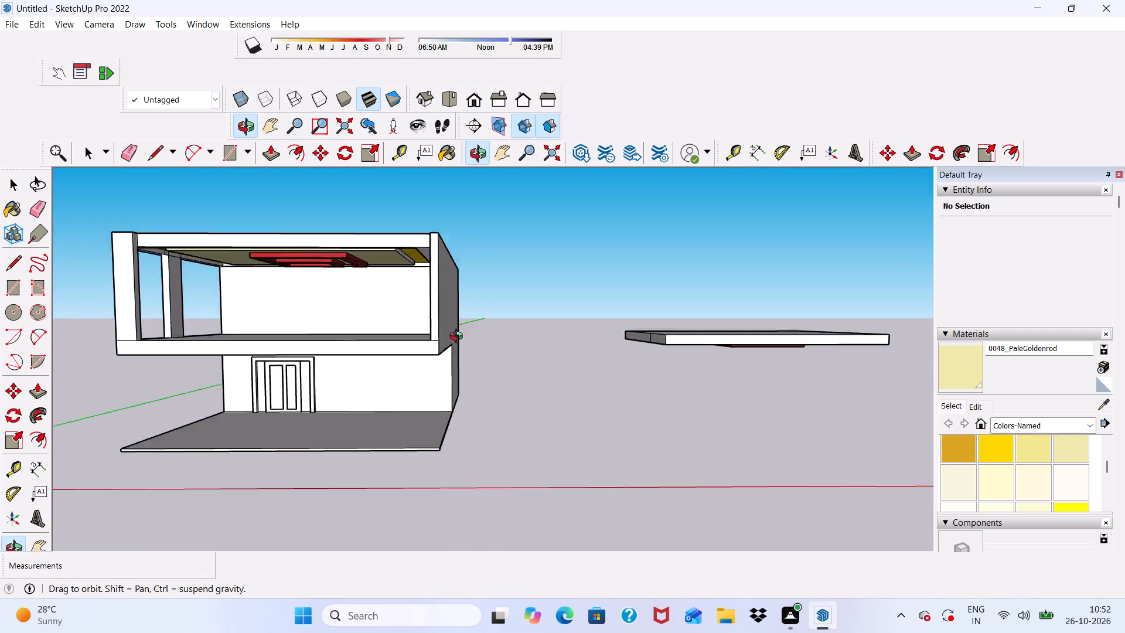
Examine from above how the slab copy's top and front edge meet the side wall and front pillar.
{"action": "middle_click_drag", "start_coordinate": [459, 338], "coordinate": [377, 488]}
{"action": "scroll", "coordinate": [384, 400], "scroll_direction": "up", "scroll_amount": 5}
{"action": "middle_click_drag", "start_coordinate": [318, 306], "coordinate": [467, 294]}
{"action": "scroll", "coordinate": [461, 297], "scroll_direction": "down", "scroll_amount": 1}
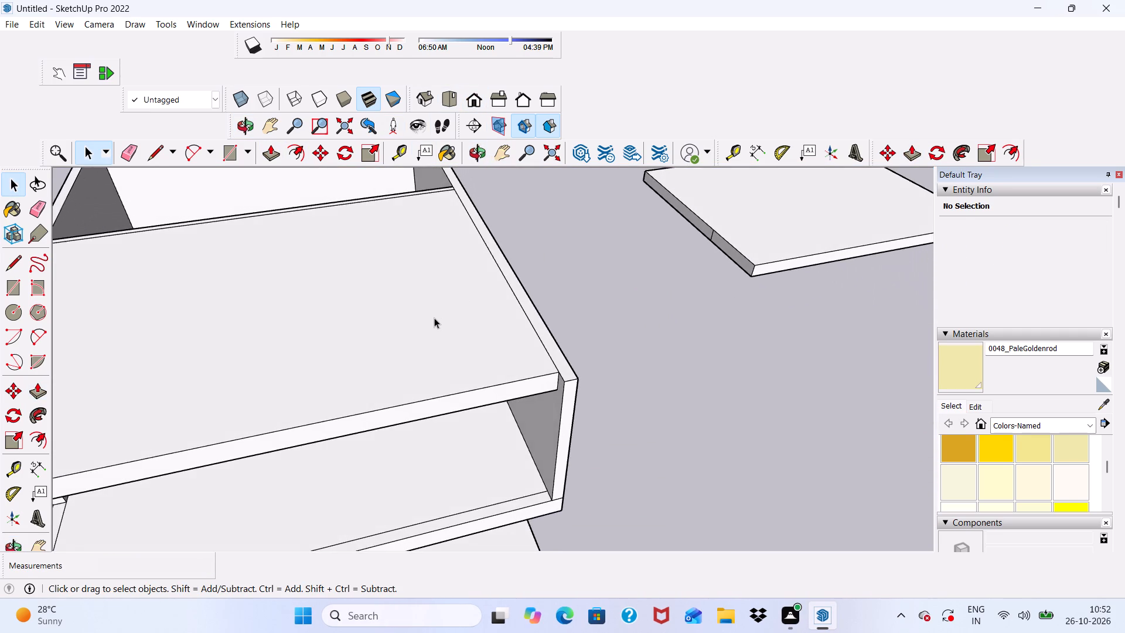
{"action": "left_click", "coordinate": [435, 318]}
{"action": "middle_click_drag", "start_coordinate": [538, 373], "coordinate": [538, 331]}
{"action": "scroll", "coordinate": [541, 331], "scroll_direction": "up", "scroll_amount": 5}
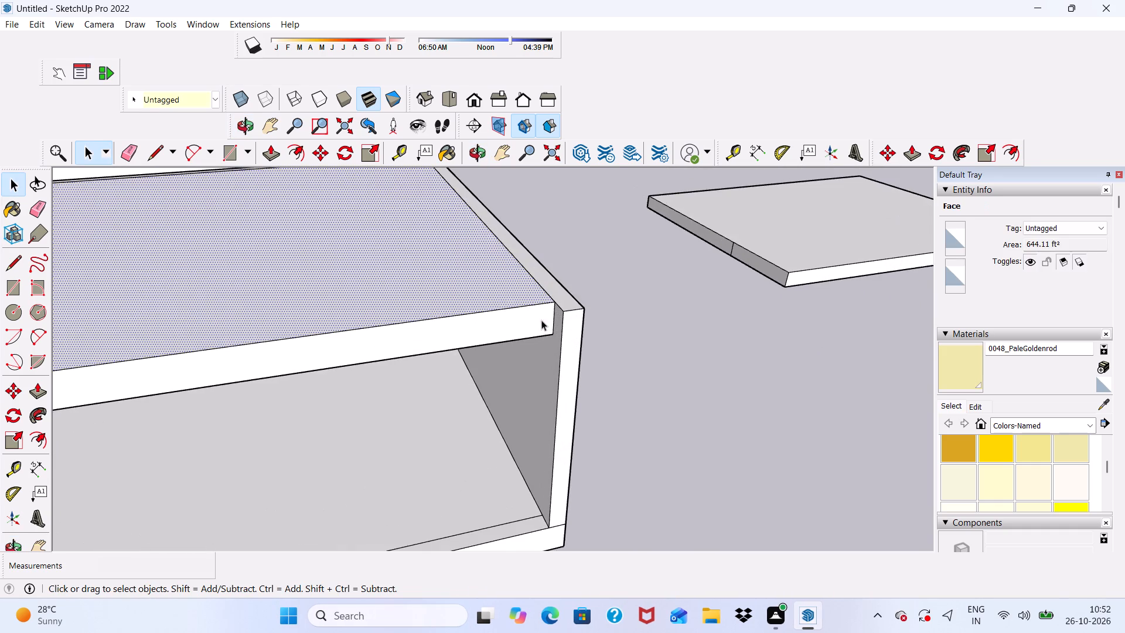
{"action": "scroll", "coordinate": [511, 284], "scroll_direction": "down", "scroll_amount": 5}
{"action": "left_click", "coordinate": [705, 295]}
Pull the slab copy's long front face out 9", flush with the front of the pillar and side wall.
{"action": "scroll", "coordinate": [508, 288], "scroll_direction": "down", "scroll_amount": 9}
{"action": "scroll", "coordinate": [359, 332], "scroll_direction": "up", "scroll_amount": 8}
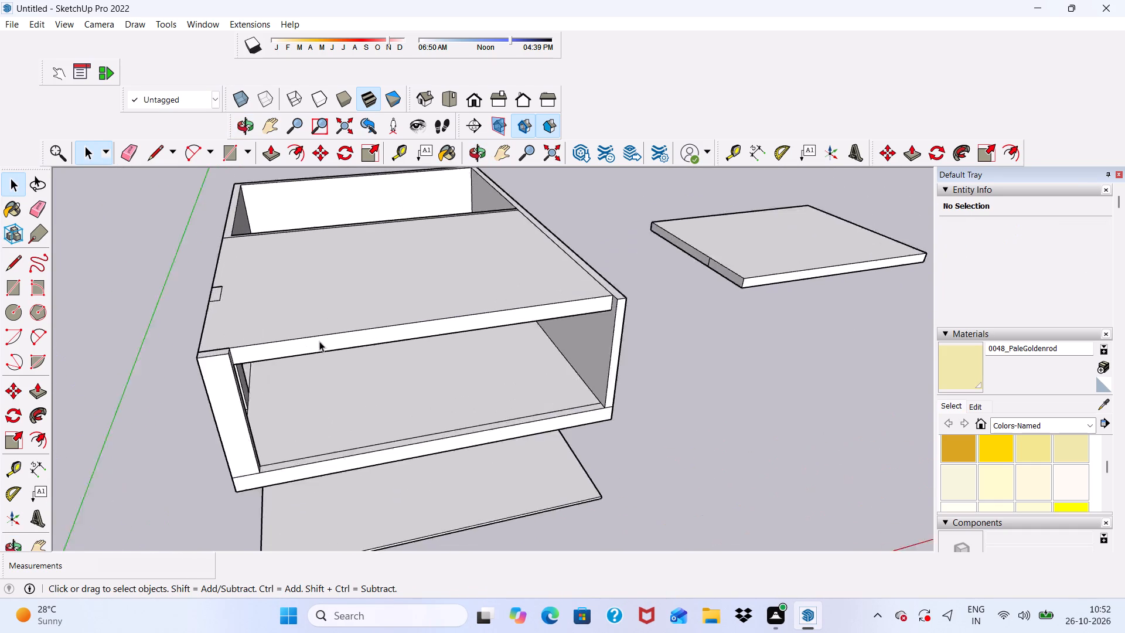
{"action": "scroll", "coordinate": [319, 341], "scroll_direction": "up", "scroll_amount": 2}
{"action": "left_click", "coordinate": [298, 348]}
{"action": "left_click", "coordinate": [265, 148]}
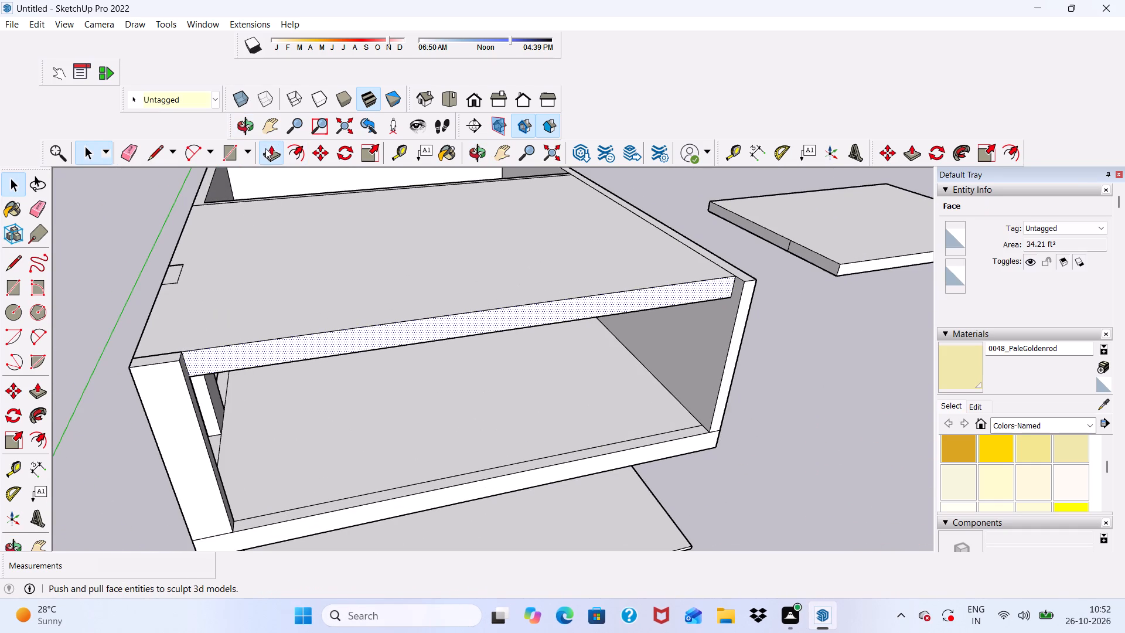
{"action": "left_click", "coordinate": [226, 347]}
{"action": "left_click", "coordinate": [171, 371]}
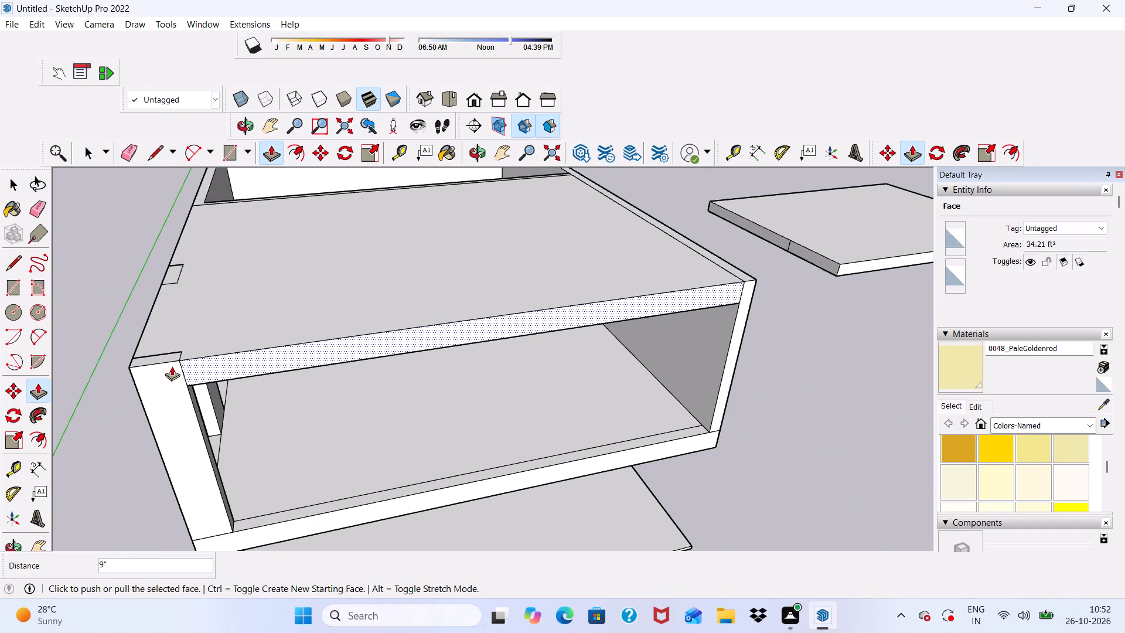
Inspect the upper storey's coloured ceiling, its rear edge and the extended slab front from outside and inside.
{"action": "scroll", "coordinate": [118, 301], "scroll_direction": "down", "scroll_amount": 5}
{"action": "middle_click_drag", "start_coordinate": [247, 377], "coordinate": [216, 449]}
{"action": "scroll", "coordinate": [444, 342], "scroll_direction": "up", "scroll_amount": 7}
{"action": "scroll", "coordinate": [473, 335], "scroll_direction": "down", "scroll_amount": 6}
{"action": "middle_click_drag", "start_coordinate": [473, 396], "coordinate": [424, 180]}
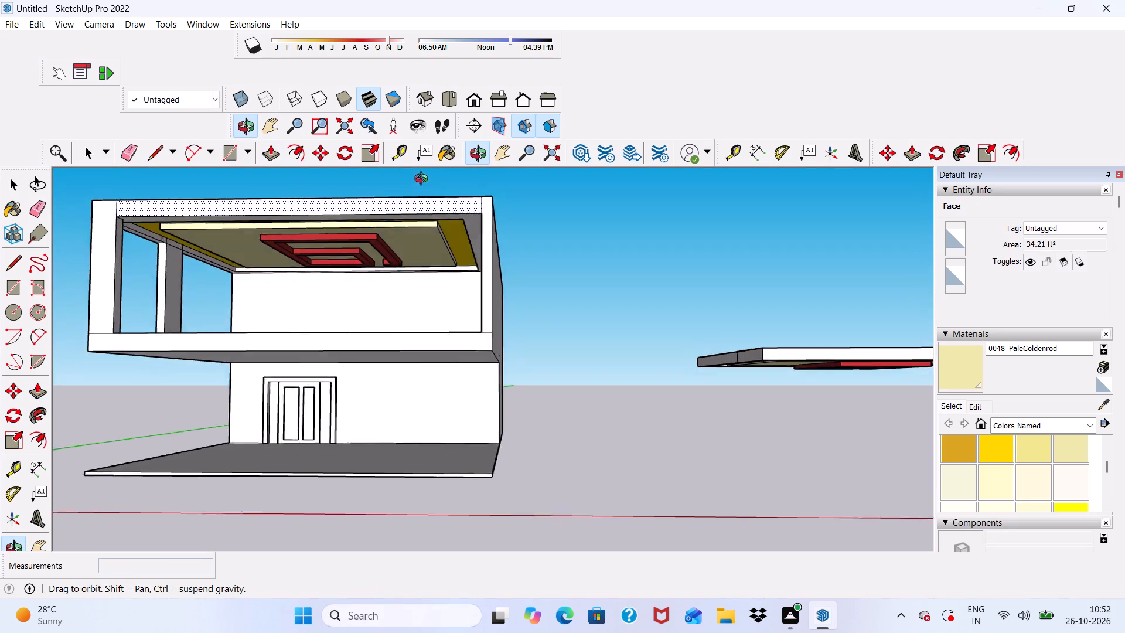
{"action": "middle_click_drag", "start_coordinate": [424, 180], "coordinate": [425, 129]}
{"action": "scroll", "coordinate": [453, 188], "scroll_direction": "up", "scroll_amount": 12}
{"action": "scroll", "coordinate": [352, 264], "scroll_direction": "down", "scroll_amount": 1}
{"action": "middle_click_drag", "start_coordinate": [386, 283], "coordinate": [431, 266]}
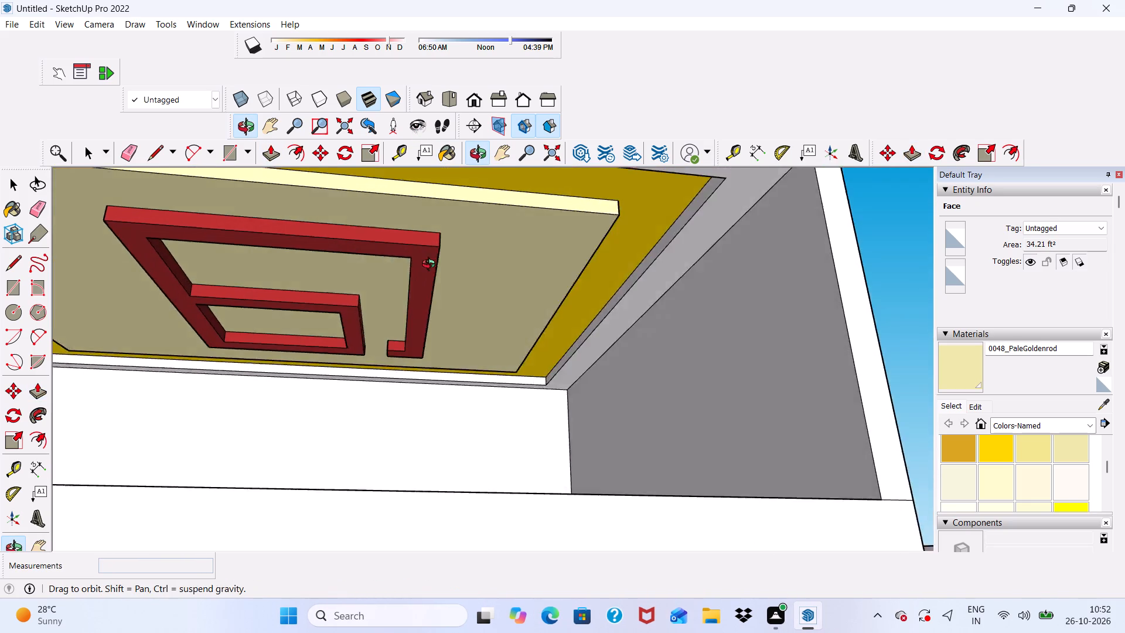
{"action": "middle_click_drag", "start_coordinate": [431, 266], "coordinate": [434, 300]}
{"action": "scroll", "coordinate": [424, 264], "scroll_direction": "down", "scroll_amount": 5}
{"action": "scroll", "coordinate": [239, 326], "scroll_direction": "down", "scroll_amount": 4}
{"action": "middle_click_drag", "start_coordinate": [251, 392], "coordinate": [253, 407]}
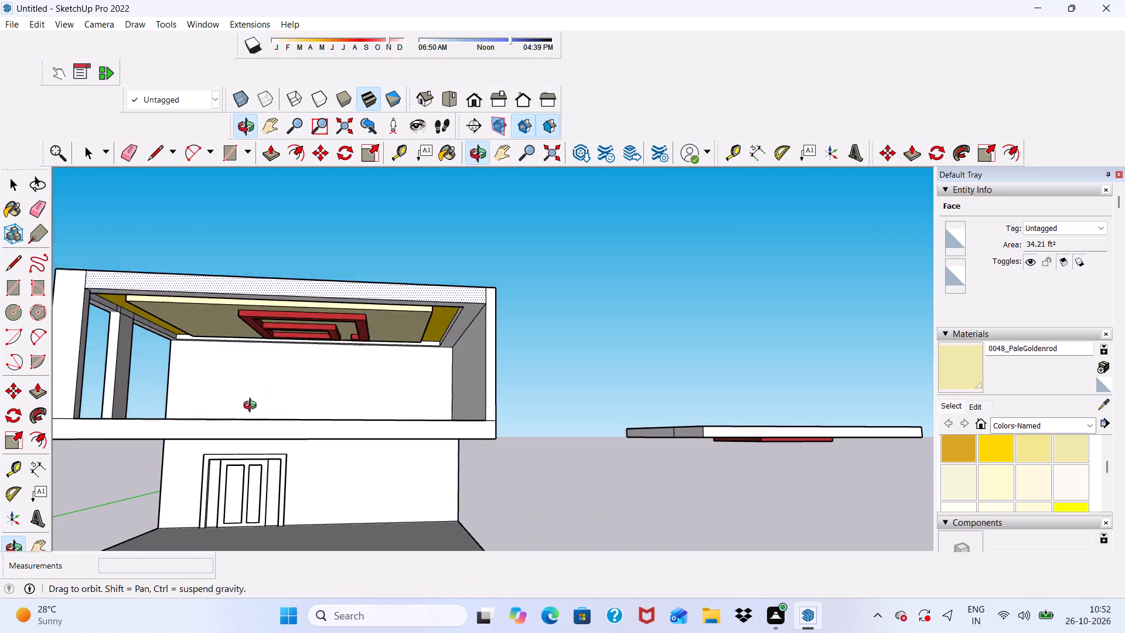
{"action": "middle_click_drag", "start_coordinate": [253, 407], "coordinate": [219, 437]}
{"action": "key", "text": "space"}
{"action": "scroll", "coordinate": [219, 437], "scroll_direction": "up", "scroll_amount": 10}
{"action": "scroll", "coordinate": [209, 326], "scroll_direction": "down", "scroll_amount": 3}
{"action": "middle_click_drag", "start_coordinate": [214, 312], "coordinate": [227, 256]}
{"action": "scroll", "coordinate": [227, 257], "scroll_direction": "up", "scroll_amount": 9}
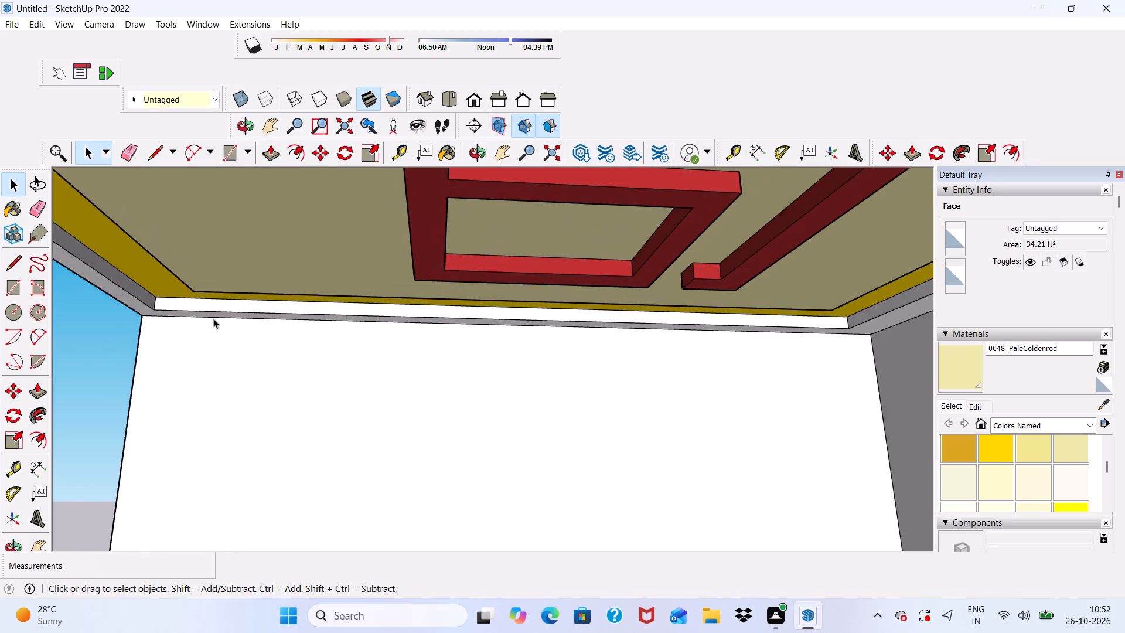
{"action": "scroll", "coordinate": [213, 318], "scroll_direction": "up", "scroll_amount": 3}
{"action": "middle_click_drag", "start_coordinate": [213, 321], "coordinate": [212, 359]}
{"action": "scroll", "coordinate": [165, 237], "scroll_direction": "down", "scroll_amount": 11}
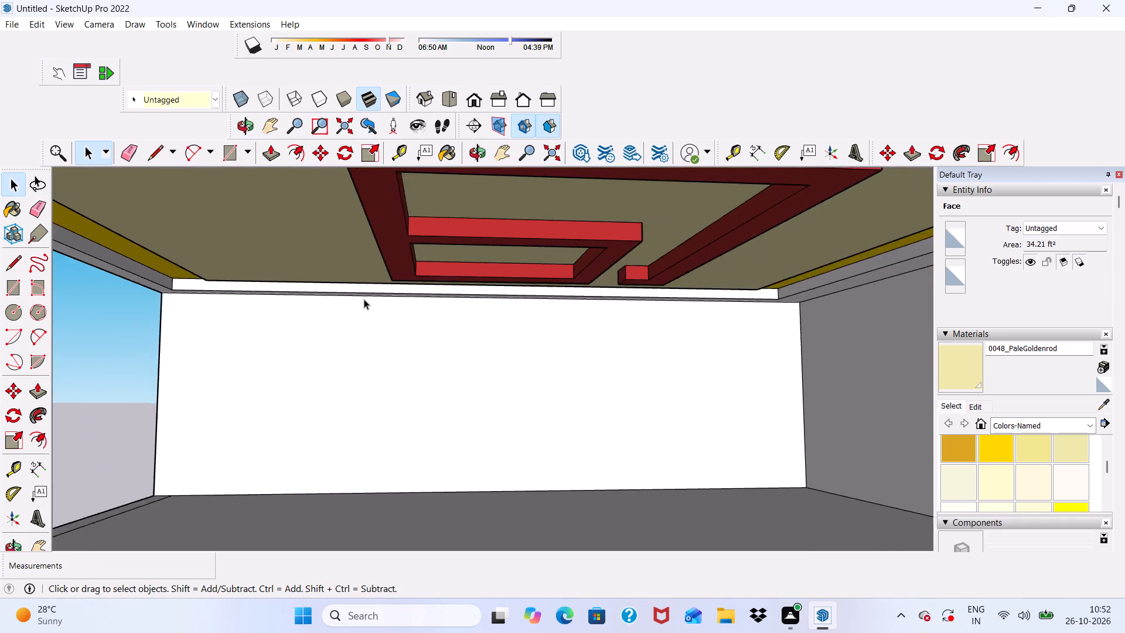
{"action": "scroll", "coordinate": [364, 299], "scroll_direction": "down", "scroll_amount": 5}
{"action": "middle_click_drag", "start_coordinate": [429, 360], "coordinate": [406, 309]}
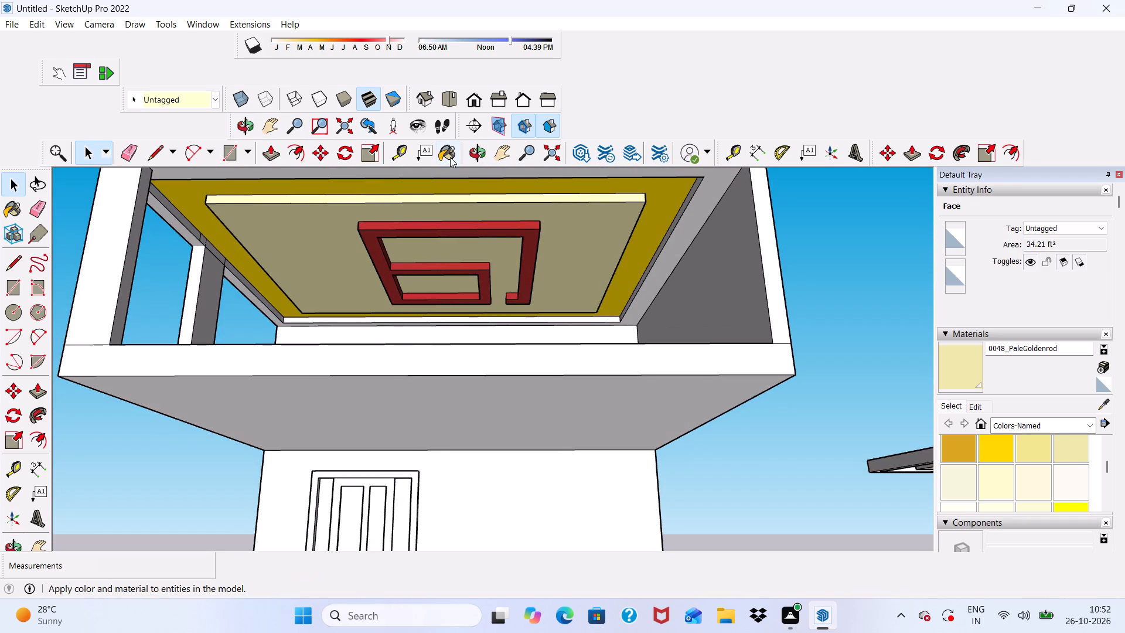
In front view, draw a rectangle about 12' by 20' from the base slab's front edge to the upper storey's top outer corner.
{"action": "left_click", "coordinate": [471, 108]}
{"action": "scroll", "coordinate": [519, 290], "scroll_direction": "down", "scroll_amount": 4}
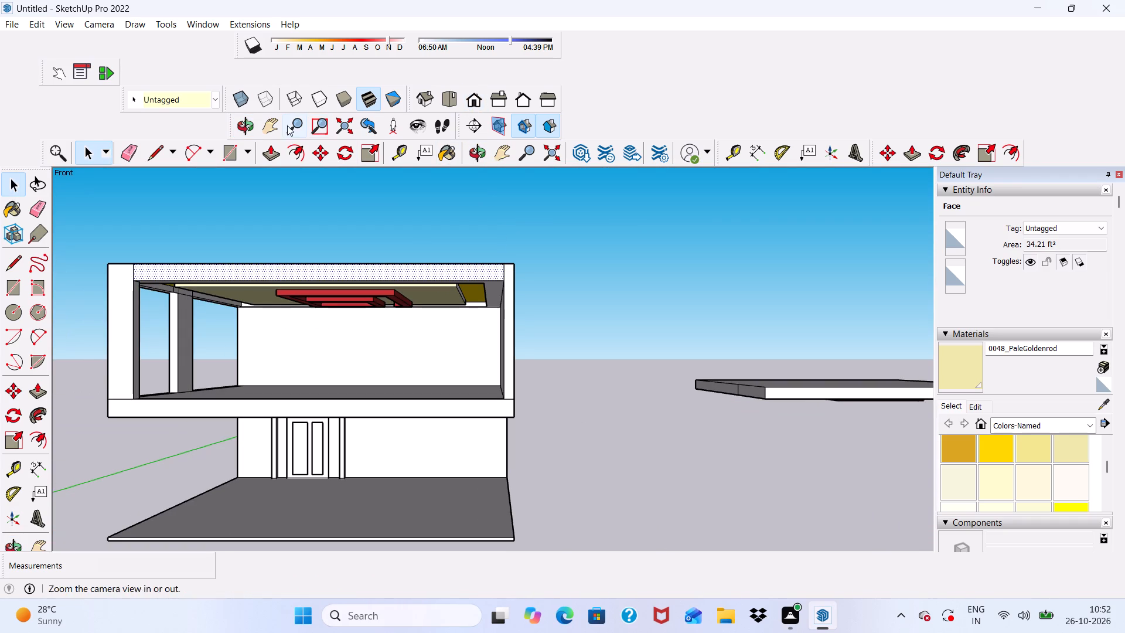
{"action": "left_click", "coordinate": [214, 155]}
{"action": "scroll", "coordinate": [243, 185], "scroll_direction": "down", "scroll_amount": 5}
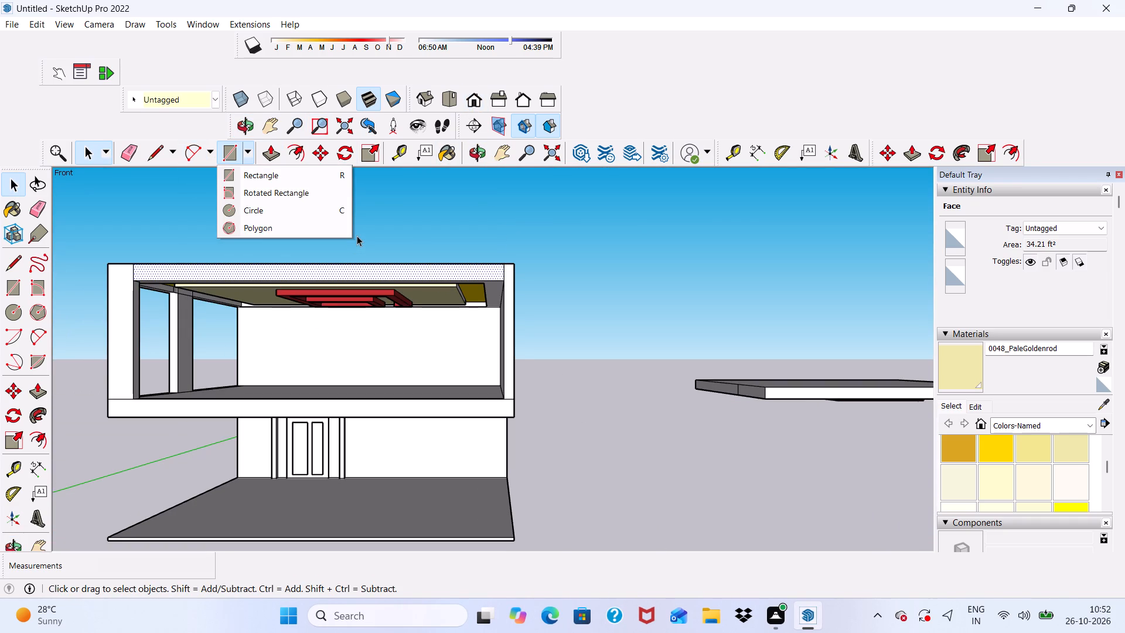
{"action": "scroll", "coordinate": [276, 372], "scroll_direction": "up", "scroll_amount": 2}
{"action": "scroll", "coordinate": [340, 401], "scroll_direction": "down", "scroll_amount": 1}
{"action": "left_click", "coordinate": [222, 142]}
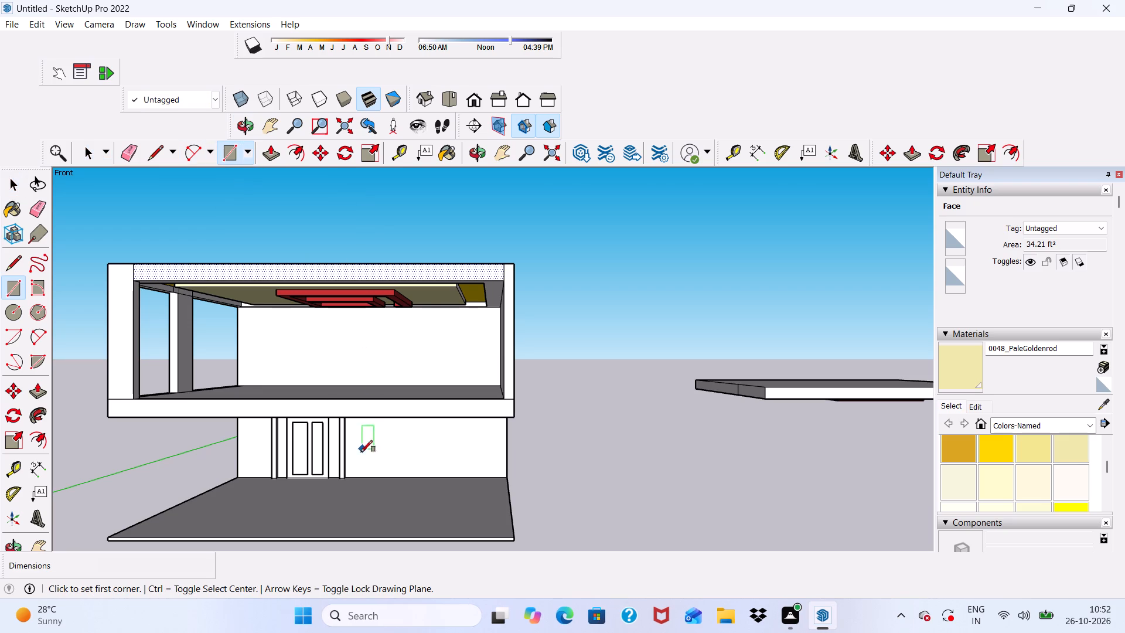
{"action": "left_click", "coordinate": [348, 538]}
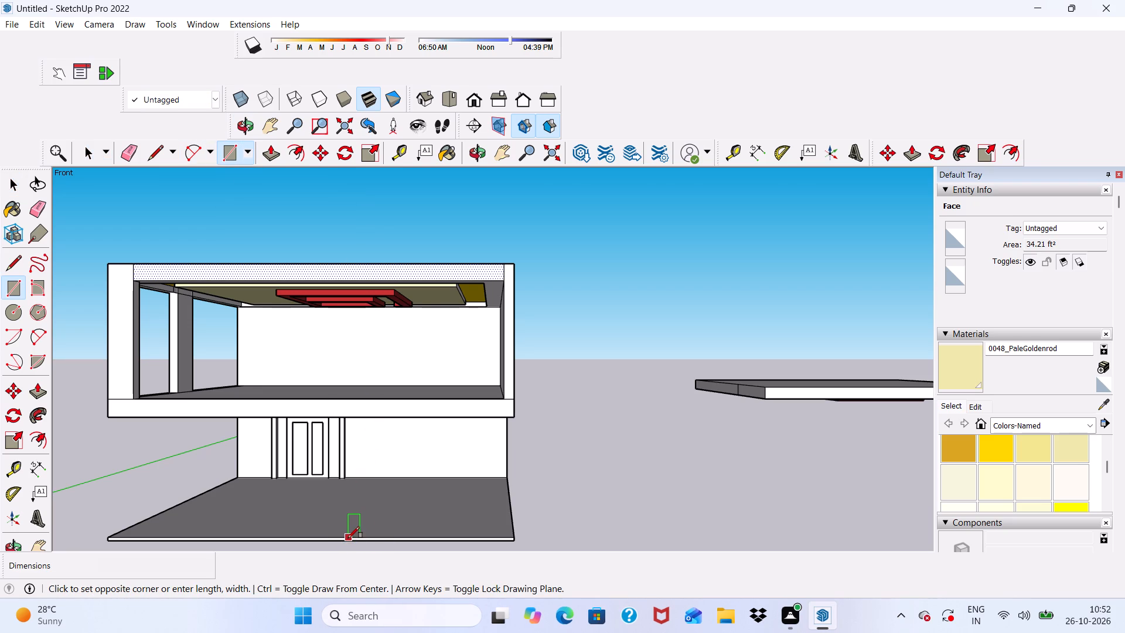
{"action": "left_click", "coordinate": [513, 265]}
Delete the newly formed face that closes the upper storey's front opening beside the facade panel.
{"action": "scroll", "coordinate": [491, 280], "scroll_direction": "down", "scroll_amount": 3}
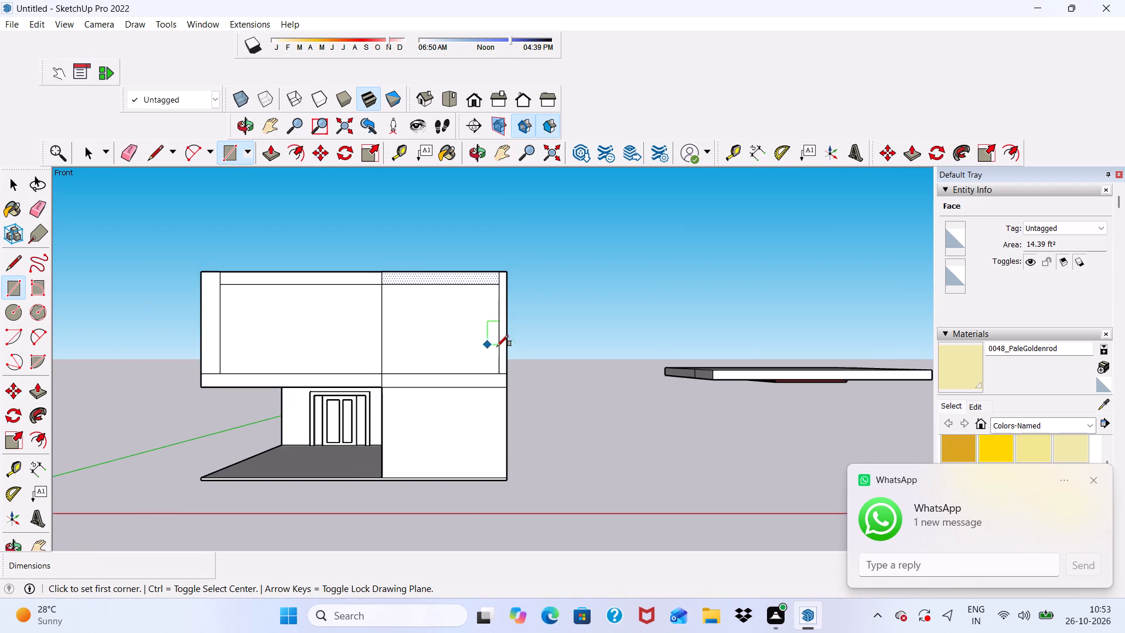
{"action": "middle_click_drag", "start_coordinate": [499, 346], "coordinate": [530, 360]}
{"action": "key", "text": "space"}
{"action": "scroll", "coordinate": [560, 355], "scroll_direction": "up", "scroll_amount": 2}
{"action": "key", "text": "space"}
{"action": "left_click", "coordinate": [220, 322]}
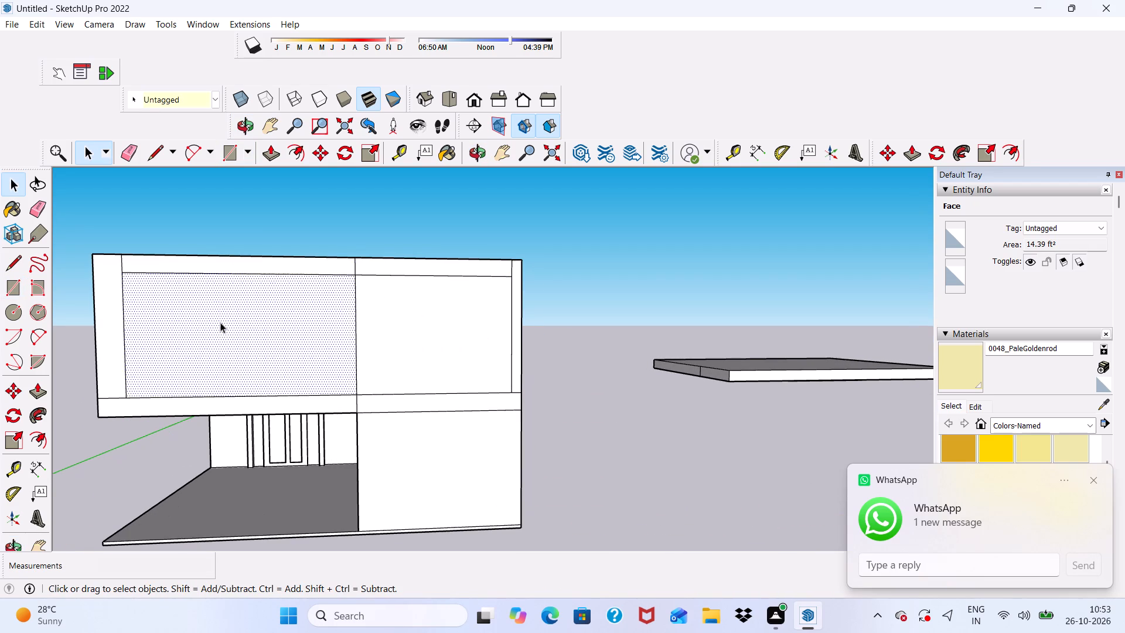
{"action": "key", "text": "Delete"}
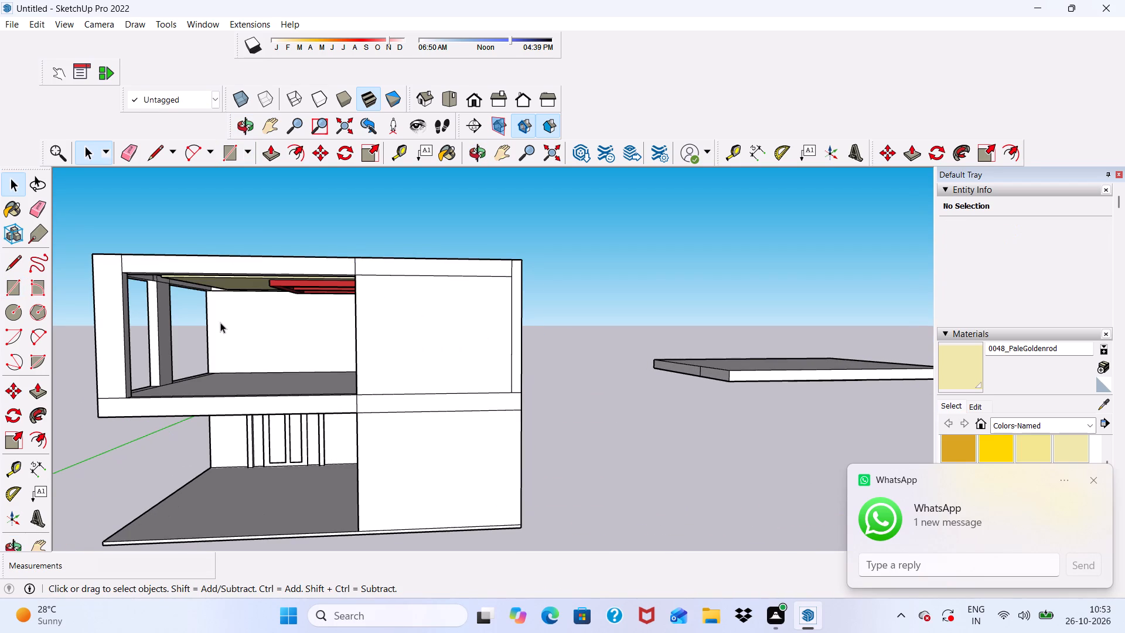
Examine the coloured ceiling through the reopened upper-storey front from several low angles and from the front.
{"action": "key", "text": "space"}
{"action": "scroll", "coordinate": [378, 316], "scroll_direction": "up", "scroll_amount": 9}
{"action": "scroll", "coordinate": [313, 244], "scroll_direction": "down", "scroll_amount": 8}
{"action": "middle_click_drag", "start_coordinate": [567, 302], "coordinate": [624, 234]}
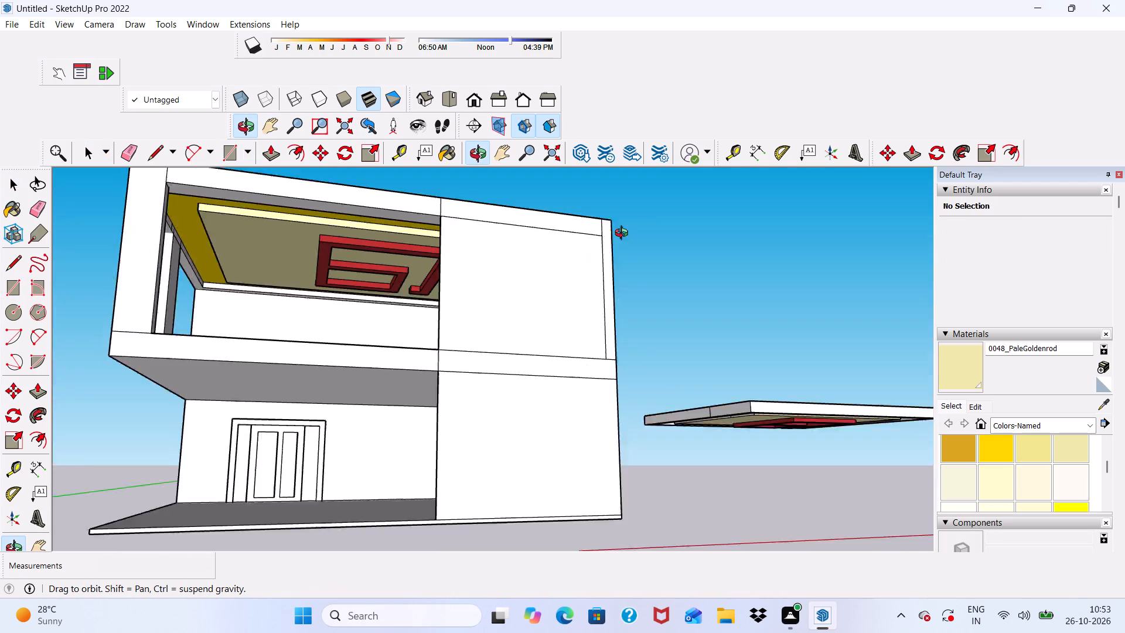
{"action": "middle_click_drag", "start_coordinate": [624, 234], "coordinate": [646, 253]}
{"action": "scroll", "coordinate": [397, 241], "scroll_direction": "up", "scroll_amount": 5}
{"action": "scroll", "coordinate": [415, 165], "scroll_direction": "down", "scroll_amount": 4}
{"action": "middle_click_drag", "start_coordinate": [567, 289], "coordinate": [638, 310]}
{"action": "scroll", "coordinate": [362, 247], "scroll_direction": "up", "scroll_amount": 5}
{"action": "scroll", "coordinate": [506, 282], "scroll_direction": "down", "scroll_amount": 4}
{"action": "middle_click_drag", "start_coordinate": [620, 363], "coordinate": [589, 303]}
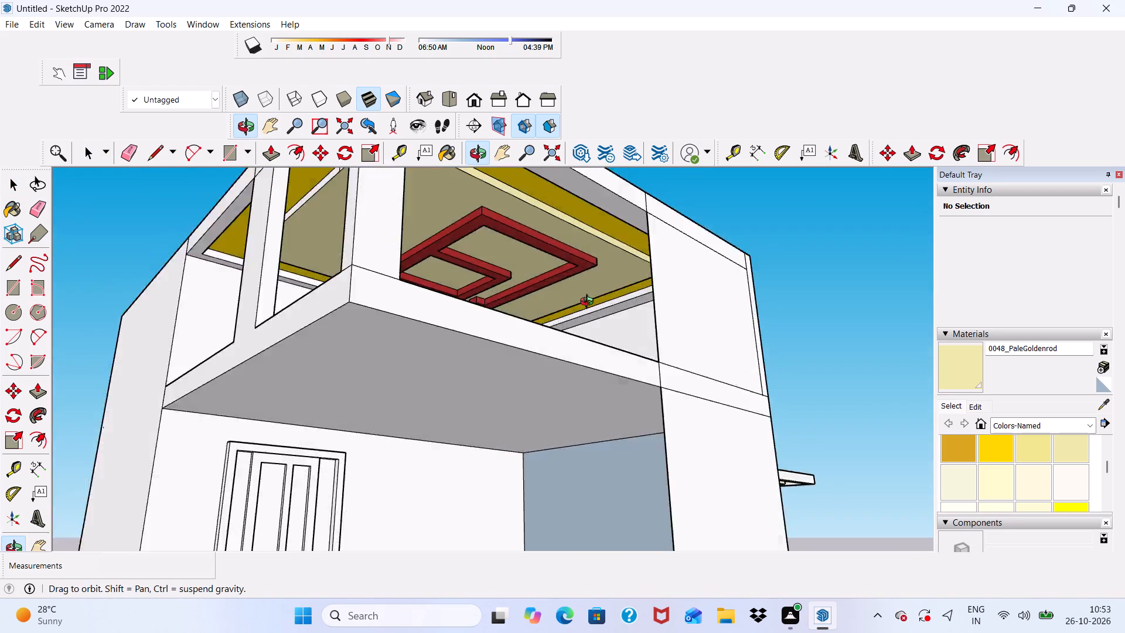
{"action": "middle_click_drag", "start_coordinate": [589, 303], "coordinate": [475, 314]}
{"action": "scroll", "coordinate": [441, 253], "scroll_direction": "down", "scroll_amount": 7}
{"action": "middle_click_drag", "start_coordinate": [601, 278], "coordinate": [580, 375]}
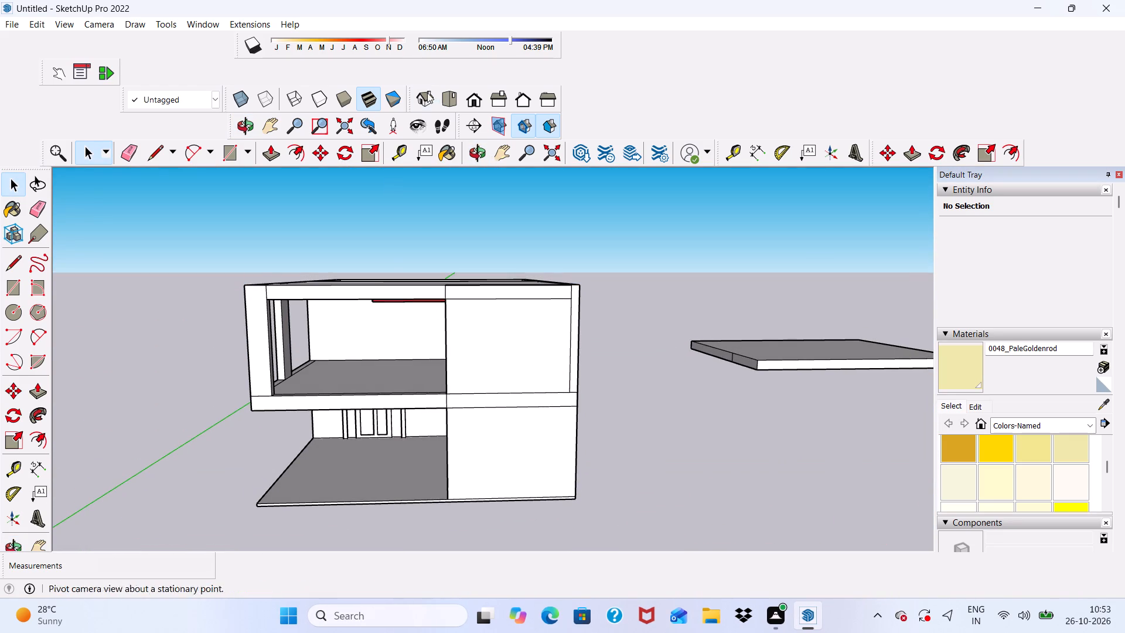
{"action": "left_click", "coordinate": [469, 100]}
{"action": "middle_click_drag", "start_coordinate": [213, 320], "coordinate": [247, 292]}
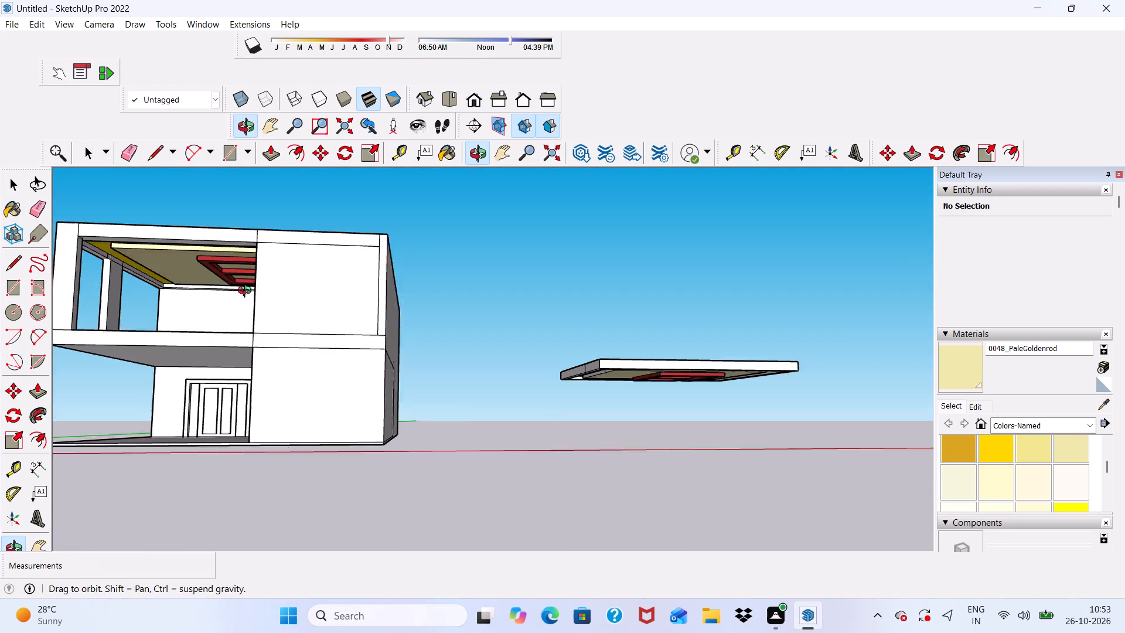
{"action": "middle_click_drag", "start_coordinate": [247, 292], "coordinate": [287, 297]}
{"action": "scroll", "coordinate": [313, 292], "scroll_direction": "down", "scroll_amount": 4}
{"action": "scroll", "coordinate": [368, 301], "scroll_direction": "down", "scroll_amount": 1}
{"action": "scroll", "coordinate": [415, 292], "scroll_direction": "down", "scroll_amount": 4}
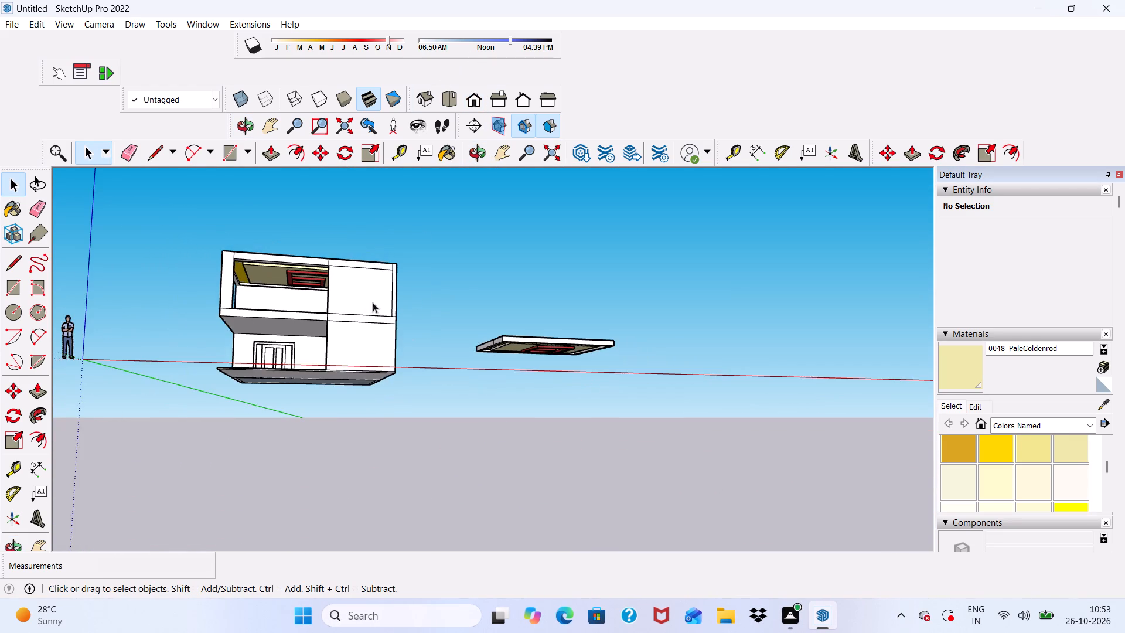
{"action": "scroll", "coordinate": [305, 262], "scroll_direction": "up", "scroll_amount": 18}
{"action": "scroll", "coordinate": [316, 294], "scroll_direction": "down", "scroll_amount": 5}
{"action": "middle_click_drag", "start_coordinate": [461, 302], "coordinate": [468, 244]}
{"action": "scroll", "coordinate": [468, 244], "scroll_direction": "up", "scroll_amount": 4}
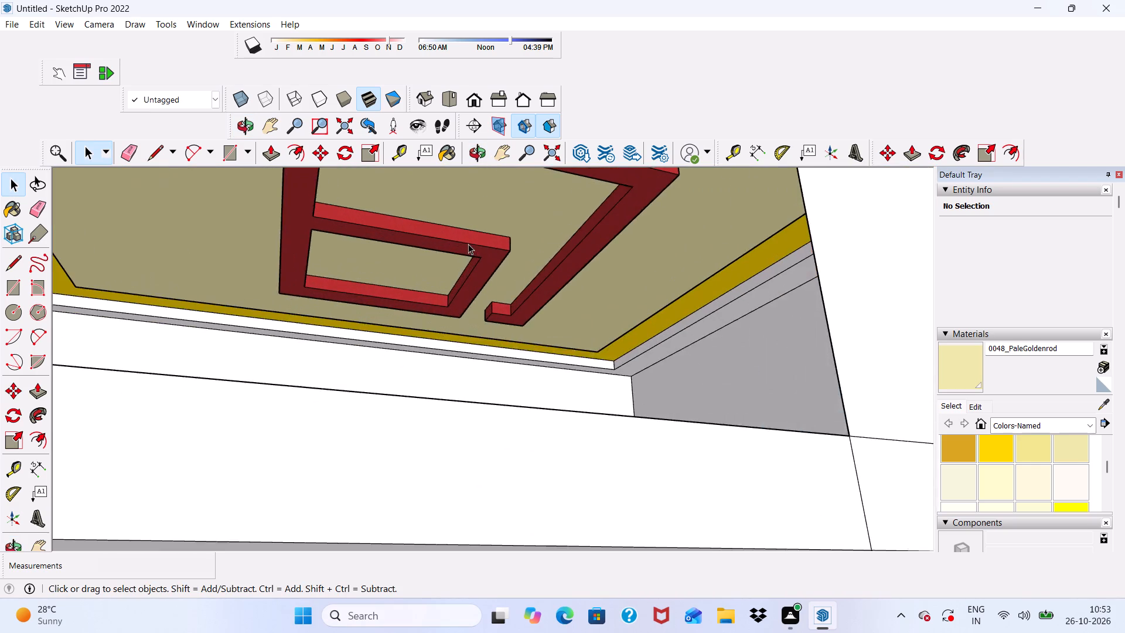
{"action": "scroll", "coordinate": [446, 237], "scroll_direction": "down", "scroll_amount": 5}
{"action": "scroll", "coordinate": [458, 277], "scroll_direction": "up", "scroll_amount": 4}
{"action": "scroll", "coordinate": [443, 231], "scroll_direction": "down", "scroll_amount": 7}
{"action": "scroll", "coordinate": [468, 219], "scroll_direction": "up", "scroll_amount": 6}
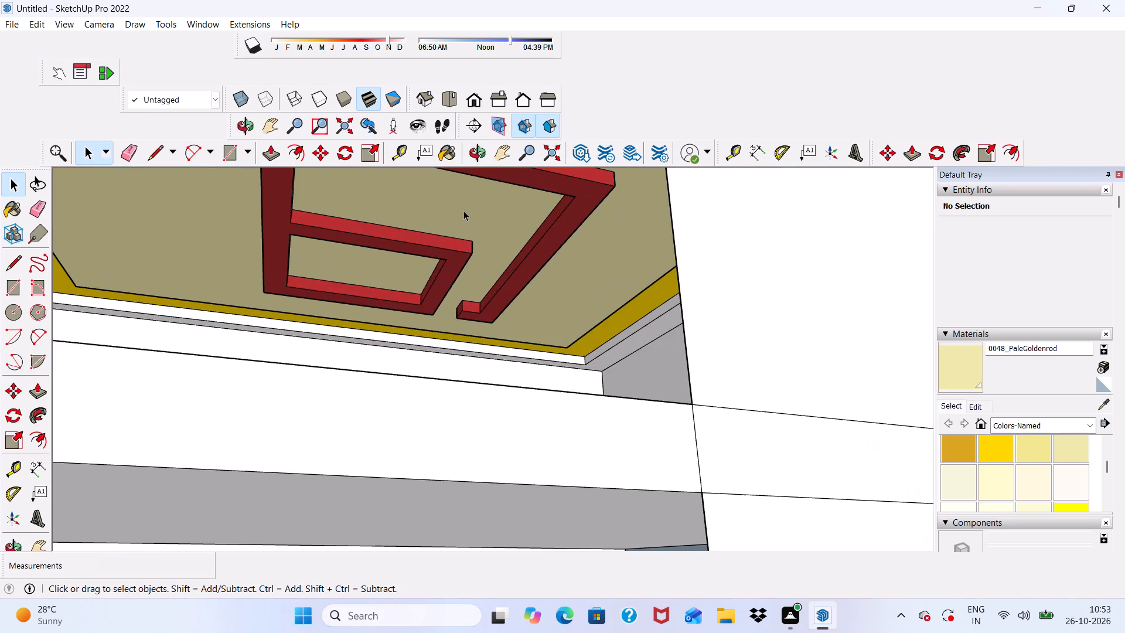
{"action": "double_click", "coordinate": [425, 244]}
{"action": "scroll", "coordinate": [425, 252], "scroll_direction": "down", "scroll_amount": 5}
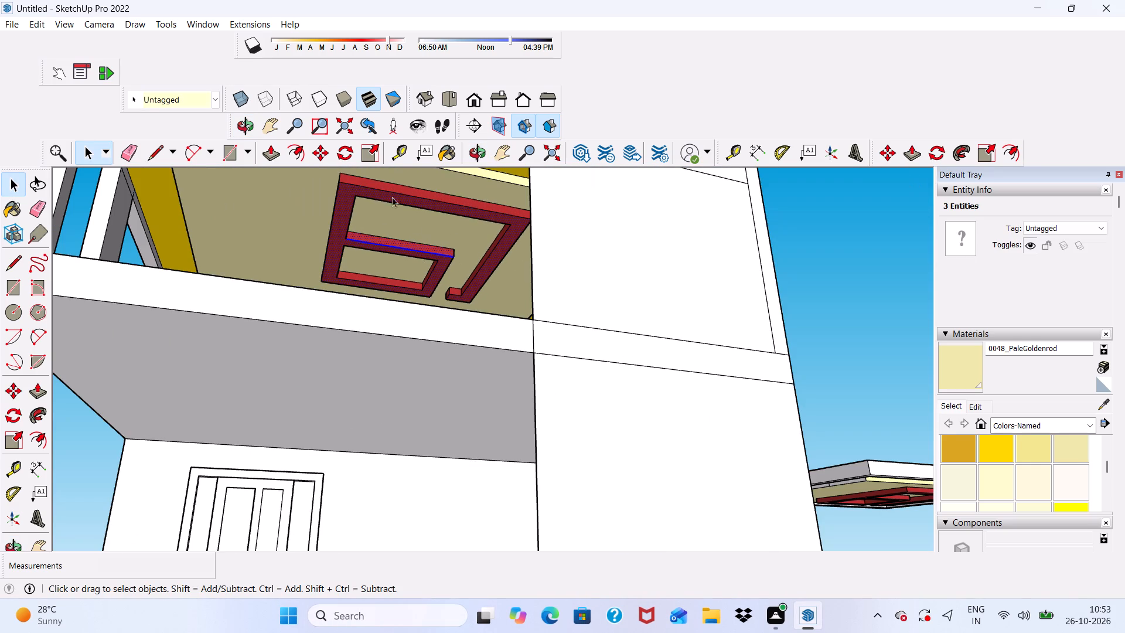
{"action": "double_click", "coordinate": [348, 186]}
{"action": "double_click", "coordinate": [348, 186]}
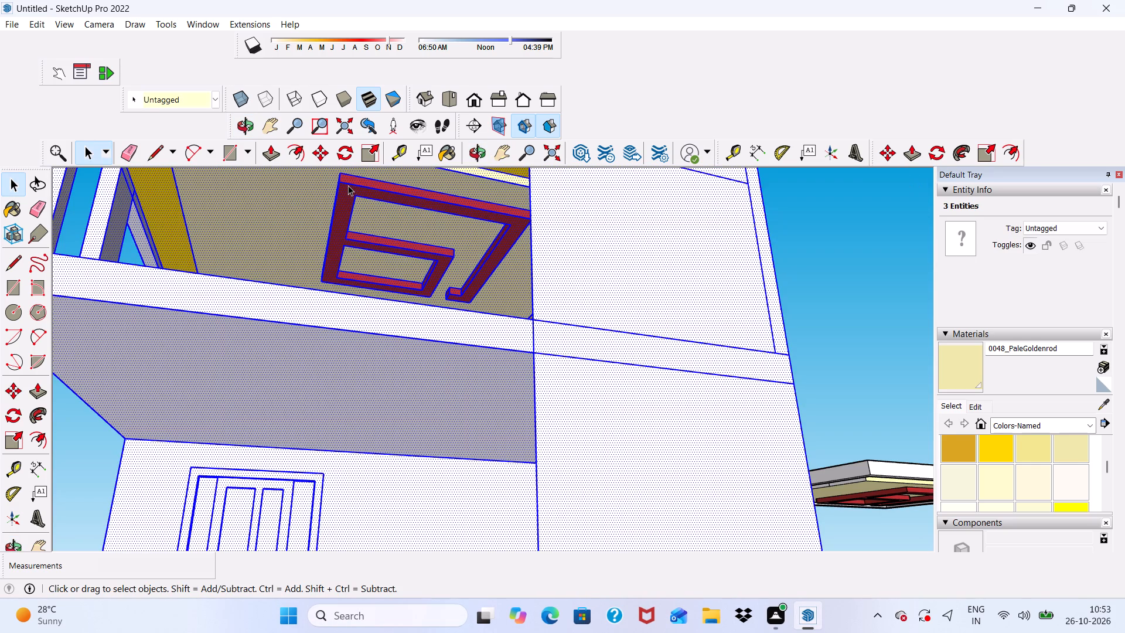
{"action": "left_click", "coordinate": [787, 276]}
Inspect the red ceiling frames and yellow border from below, and the slab's fit behind the front panel and from above.
{"action": "scroll", "coordinate": [258, 254], "scroll_direction": "up", "scroll_amount": 8}
{"action": "scroll", "coordinate": [361, 253], "scroll_direction": "down", "scroll_amount": 4}
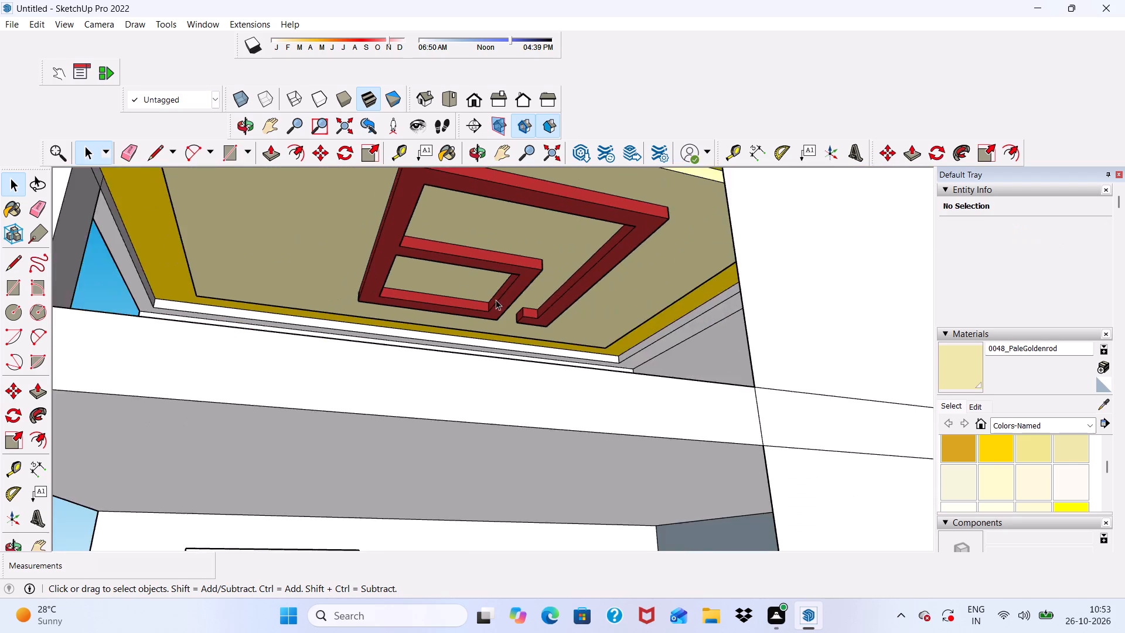
{"action": "scroll", "coordinate": [496, 300], "scroll_direction": "down", "scroll_amount": 5}
{"action": "middle_click_drag", "start_coordinate": [490, 339], "coordinate": [413, 465]}
{"action": "scroll", "coordinate": [421, 267], "scroll_direction": "down", "scroll_amount": 7}
{"action": "scroll", "coordinate": [429, 297], "scroll_direction": "up", "scroll_amount": 5}
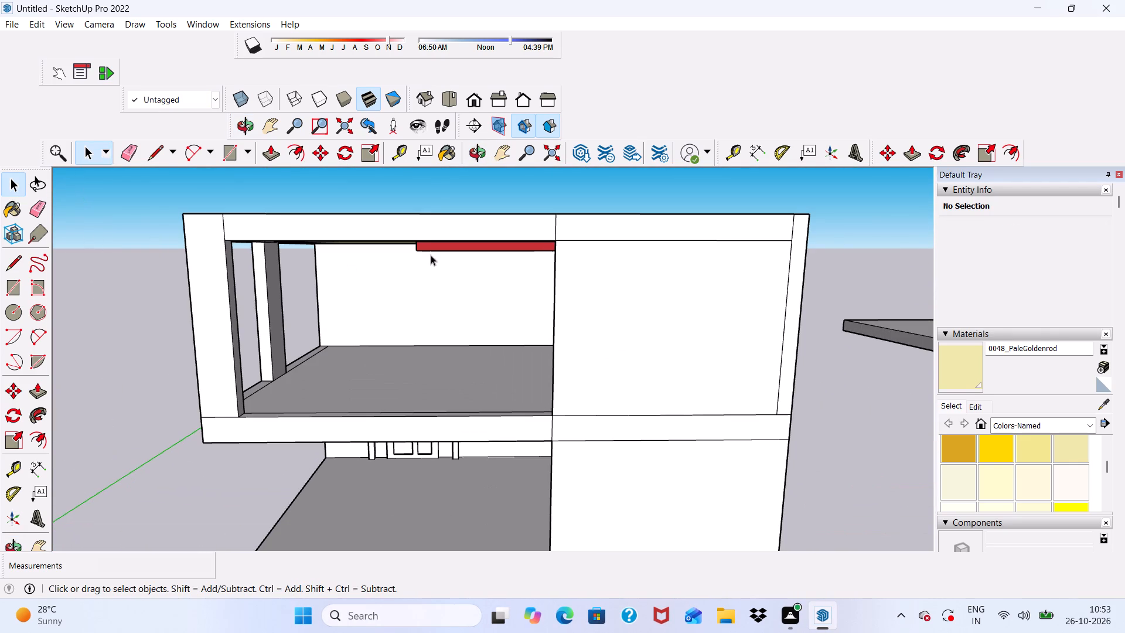
{"action": "middle_click_drag", "start_coordinate": [486, 343], "coordinate": [533, 300]}
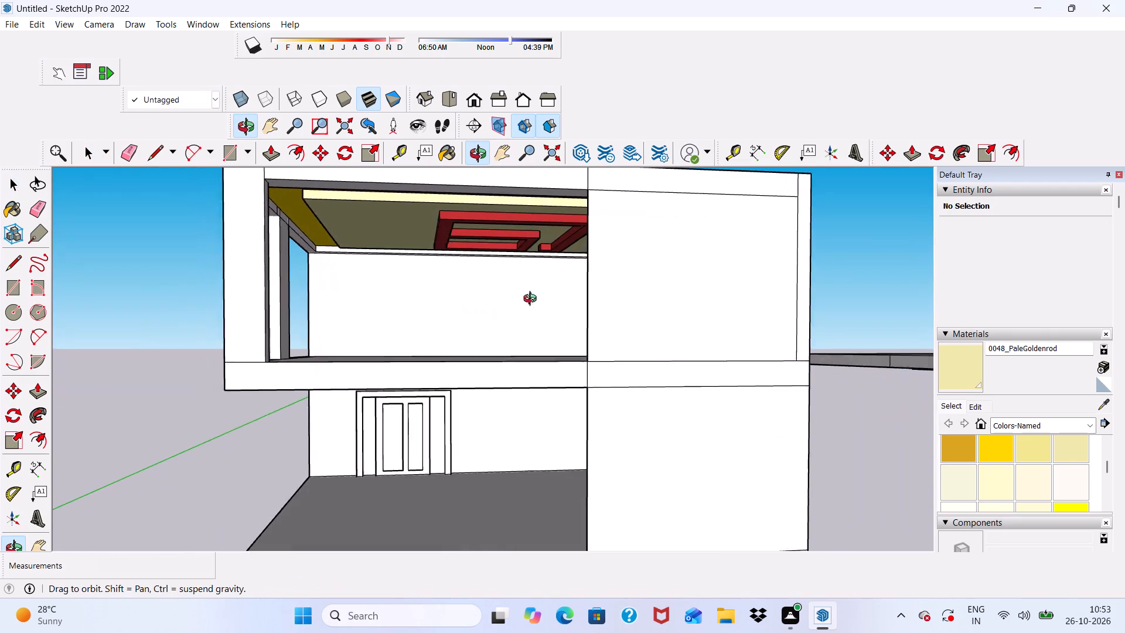
{"action": "middle_click_drag", "start_coordinate": [533, 300], "coordinate": [561, 297]}
{"action": "scroll", "coordinate": [529, 237], "scroll_direction": "up", "scroll_amount": 1}
{"action": "middle_click_drag", "start_coordinate": [484, 224], "coordinate": [466, 157]}
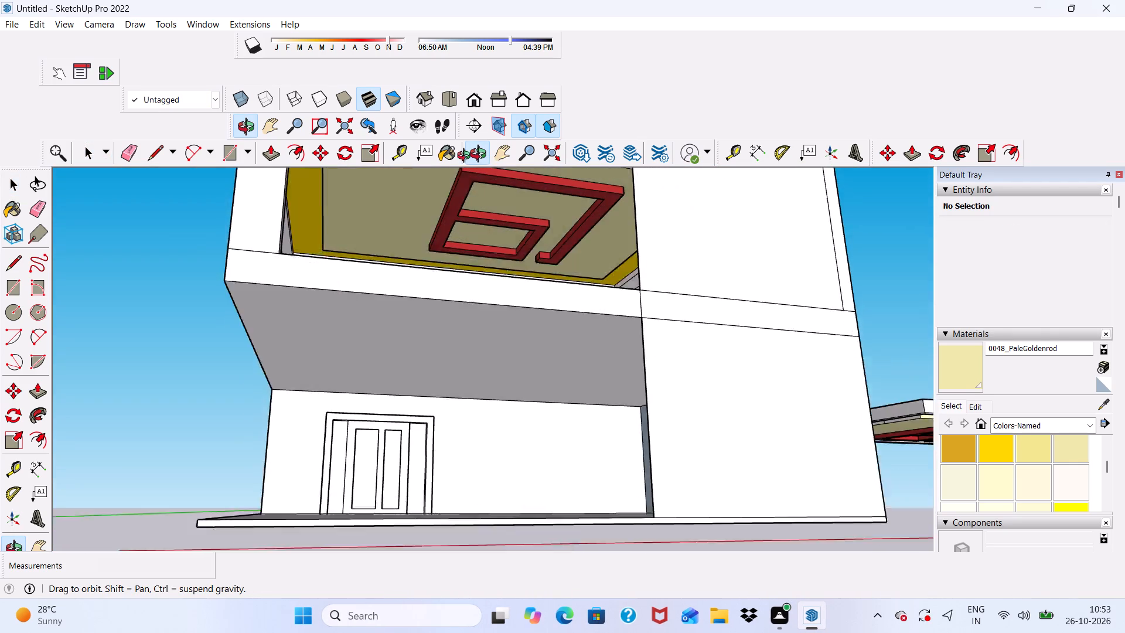
{"action": "middle_click_drag", "start_coordinate": [466, 157], "coordinate": [463, 178]}
{"action": "scroll", "coordinate": [466, 239], "scroll_direction": "down", "scroll_amount": 6}
{"action": "scroll", "coordinate": [428, 196], "scroll_direction": "up", "scroll_amount": 6}
{"action": "scroll", "coordinate": [517, 280], "scroll_direction": "up", "scroll_amount": 3}
{"action": "scroll", "coordinate": [492, 234], "scroll_direction": "up", "scroll_amount": 4}
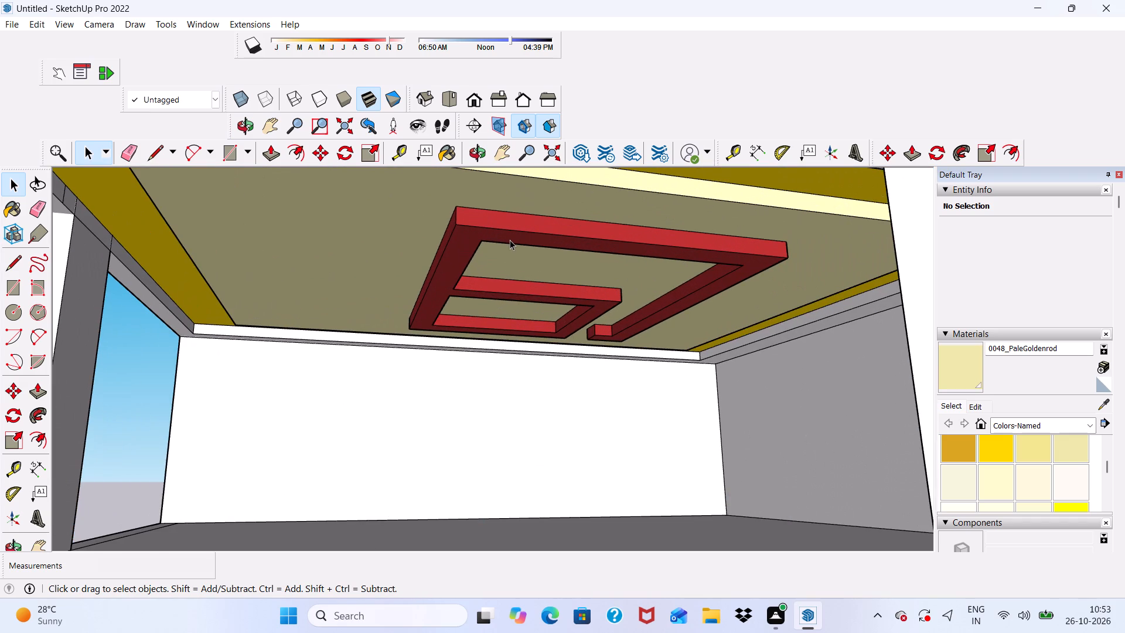
{"action": "scroll", "coordinate": [506, 239], "scroll_direction": "down", "scroll_amount": 5}
{"action": "scroll", "coordinate": [530, 294], "scroll_direction": "down", "scroll_amount": 1}
{"action": "middle_click_drag", "start_coordinate": [530, 295], "coordinate": [517, 324]}
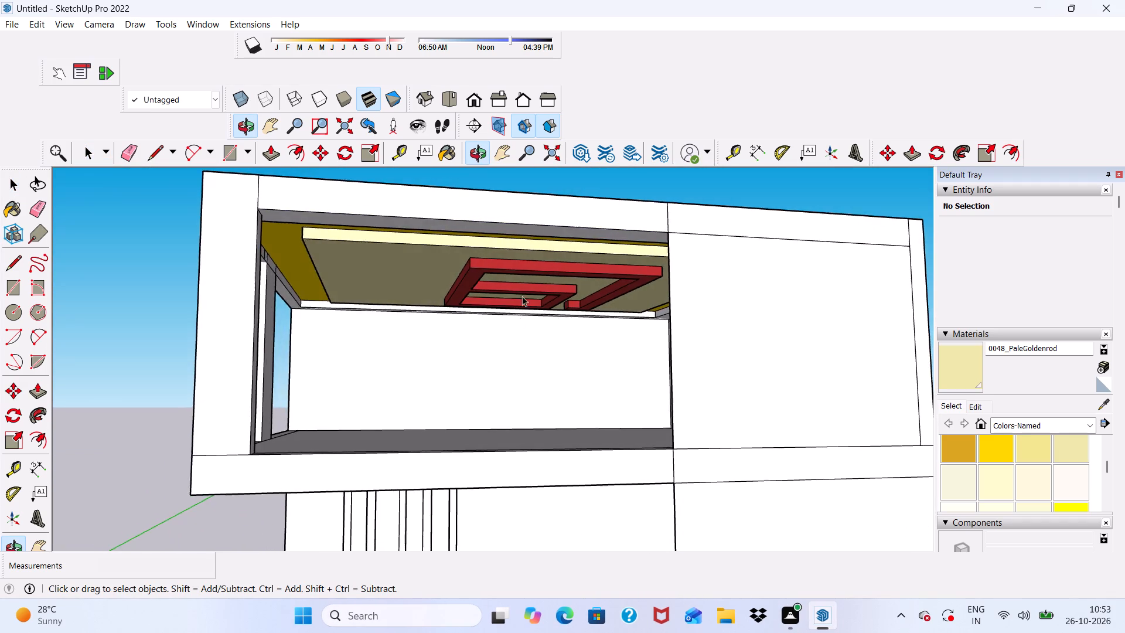
{"action": "scroll", "coordinate": [438, 284], "scroll_direction": "down", "scroll_amount": 6}
{"action": "middle_click_drag", "start_coordinate": [410, 370], "coordinate": [392, 455]}
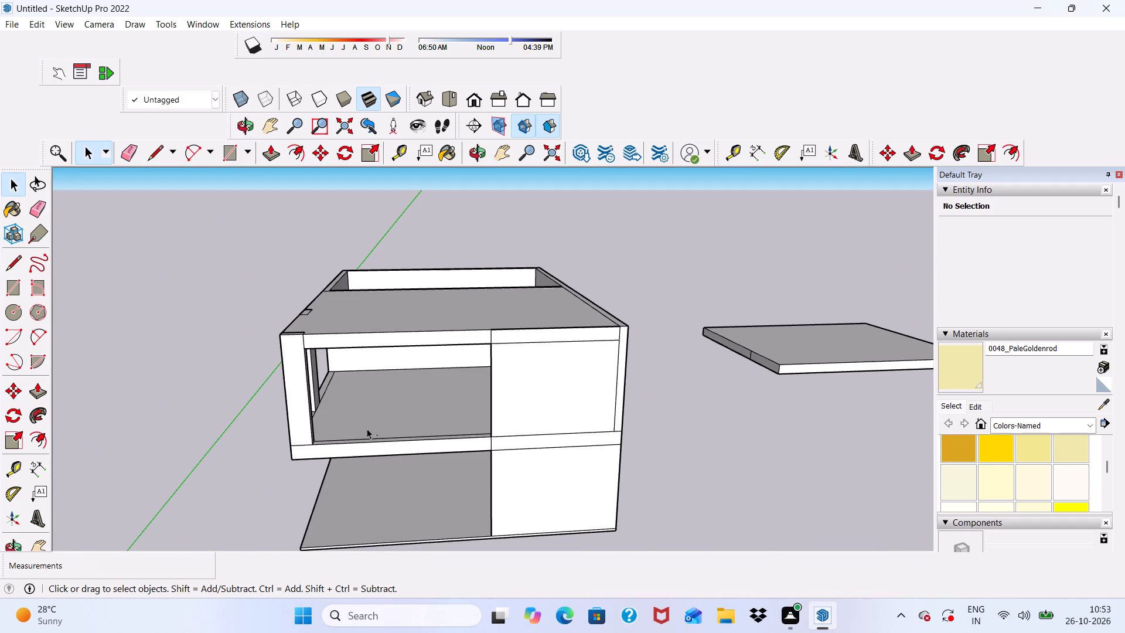
Undo the recent operations back past the facade rectangle and the roof slab copy placed on the upper storey.
{"action": "key", "text": "ctrl+z"}
{"action": "scroll", "coordinate": [367, 428], "scroll_direction": "down", "scroll_amount": 3}
{"action": "key", "text": "ctrl+z"}
{"action": "key", "text": "ctrl+z"}
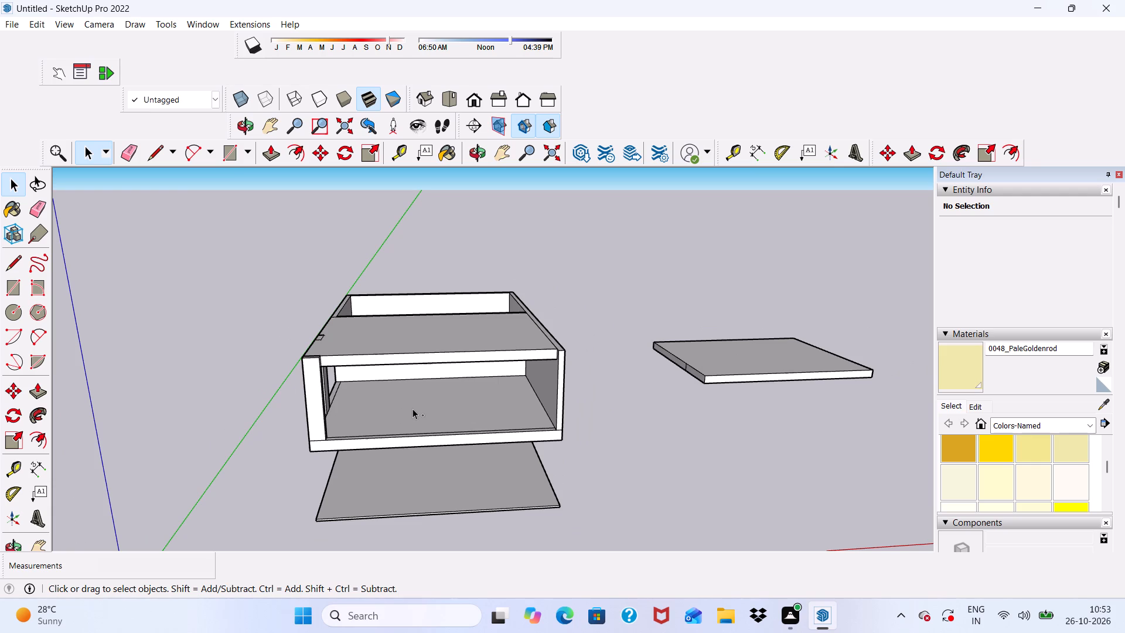
{"action": "key", "text": "ctrl+z"}
{"action": "key", "text": "ctrl+z"}
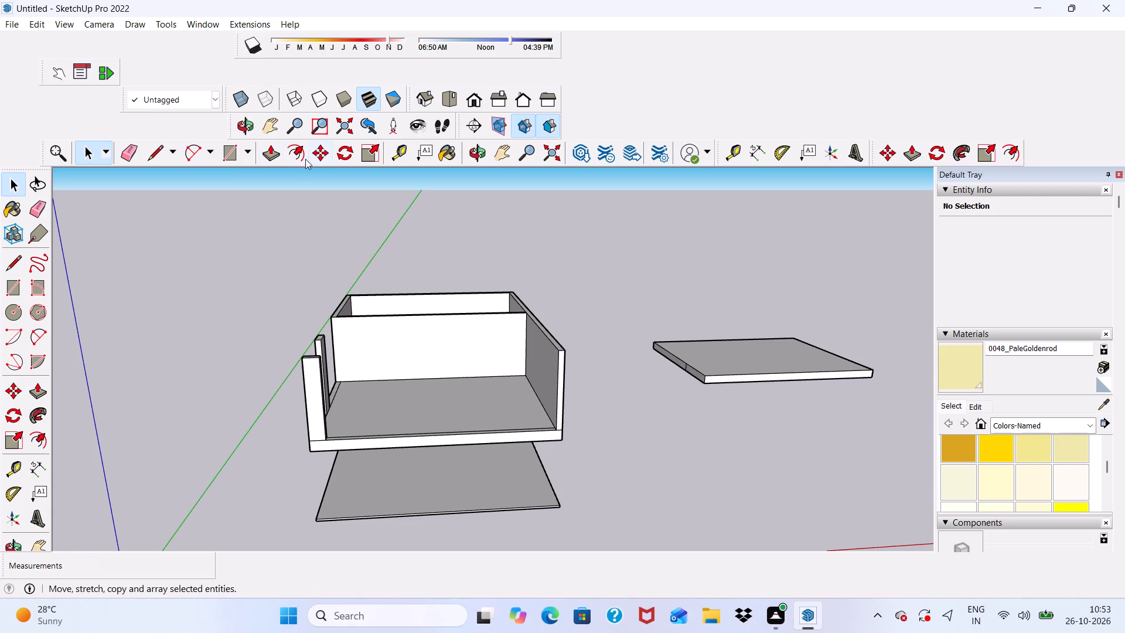
Select all geometry of the separate coloured slab beside the building and scale it down uniformly to roughly half size.
{"action": "scroll", "coordinate": [556, 328], "scroll_direction": "down", "scroll_amount": 6}
{"action": "scroll", "coordinate": [742, 520], "scroll_direction": "down", "scroll_amount": 1}
{"action": "middle_click_drag", "start_coordinate": [707, 384], "coordinate": [642, 406]}
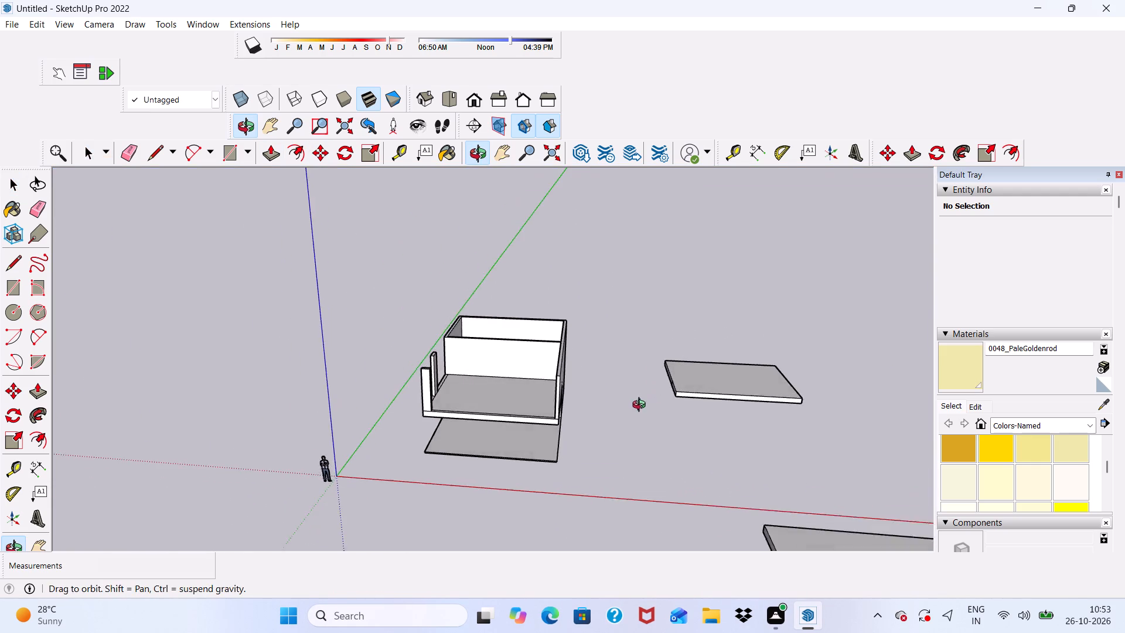
{"action": "middle_click_drag", "start_coordinate": [642, 406], "coordinate": [642, 407]}
{"action": "scroll", "coordinate": [742, 409], "scroll_direction": "up", "scroll_amount": 11}
{"action": "left_click", "coordinate": [635, 392]}
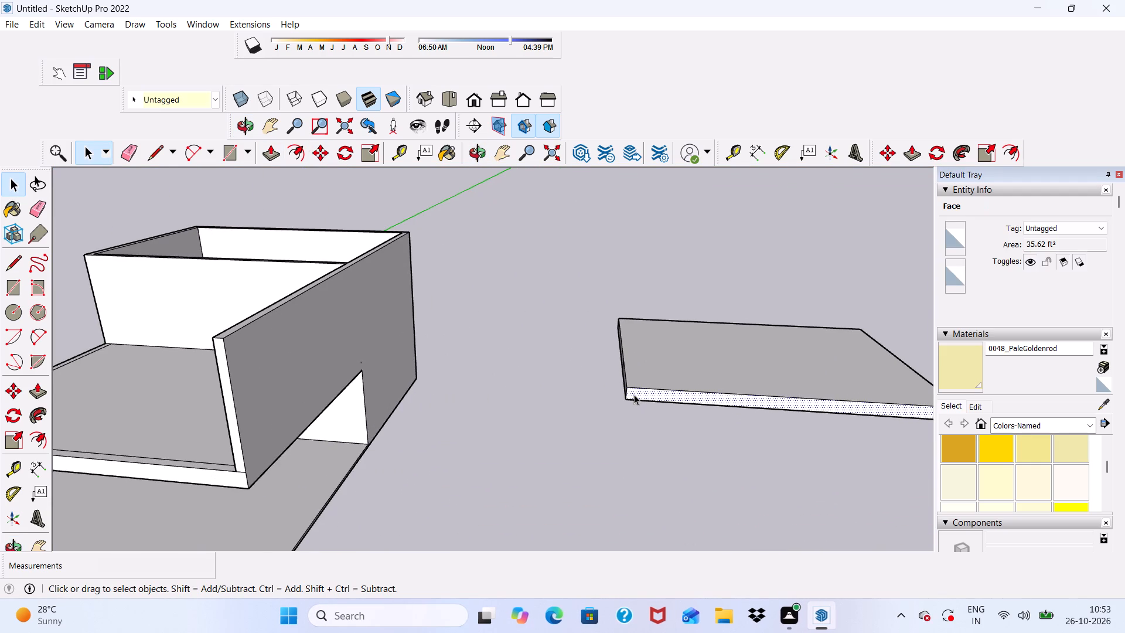
{"action": "triple_click", "coordinate": [634, 394]}
{"action": "left_click", "coordinate": [634, 394]}
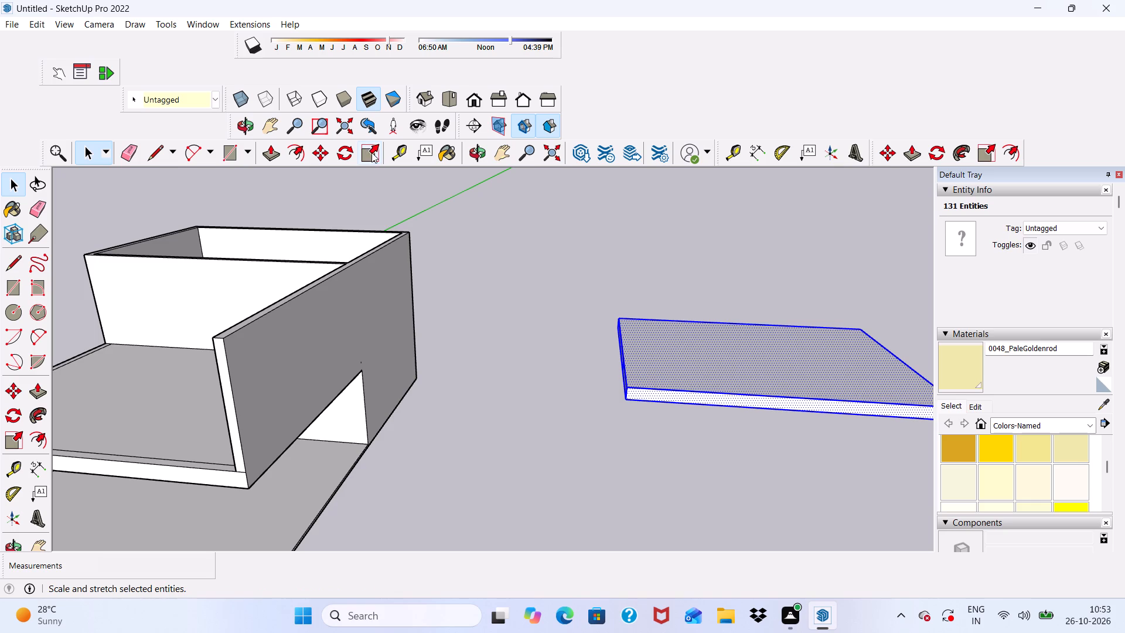
{"action": "left_click", "coordinate": [371, 152]}
{"action": "left_click_drag", "start_coordinate": [857, 324], "coordinate": [749, 340]}
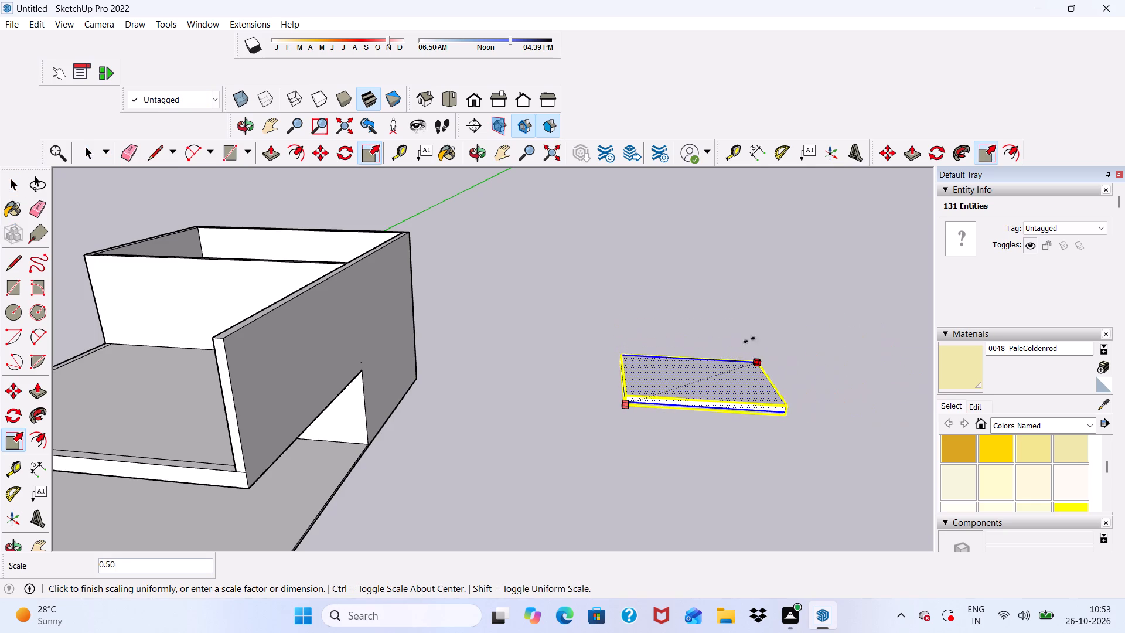
{"action": "left_click_drag", "start_coordinate": [749, 340], "coordinate": [720, 336]}
{"action": "scroll", "coordinate": [636, 391], "scroll_direction": "up", "scroll_amount": 3}
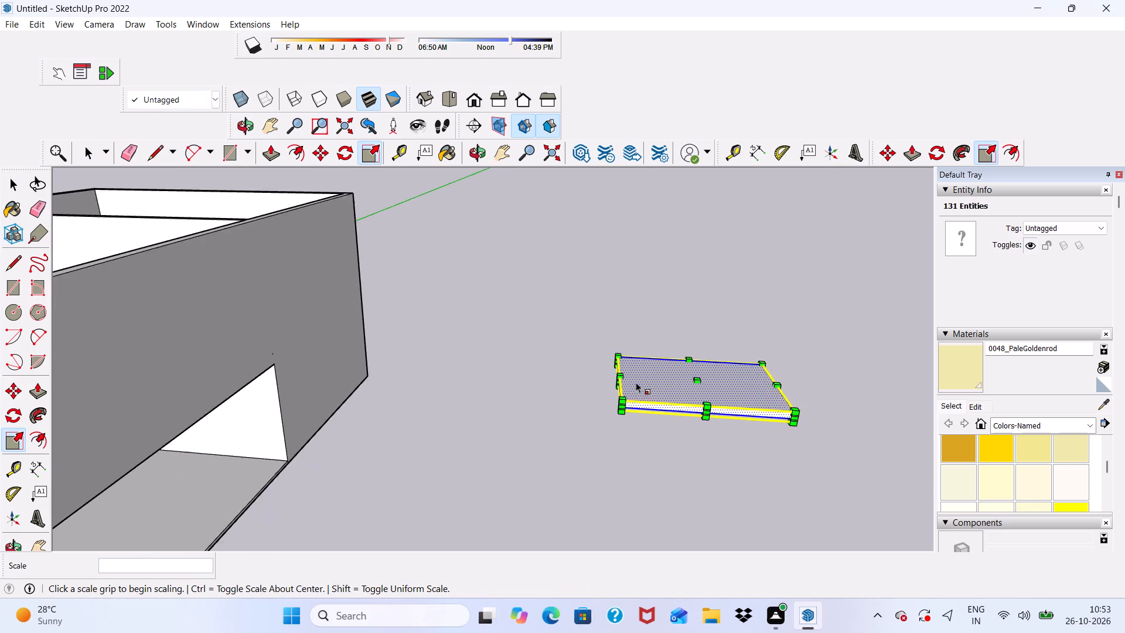
Stretch the reduced slab outward along the green axis, first by a factor of about 1.09 and then further.
{"action": "scroll", "coordinate": [628, 396], "scroll_direction": "down", "scroll_amount": 1}
{"action": "middle_click_drag", "start_coordinate": [628, 399], "coordinate": [968, 422]}
{"action": "middle_click_drag", "start_coordinate": [183, 266], "coordinate": [490, 324]}
{"action": "scroll", "coordinate": [219, 256], "scroll_direction": "up", "scroll_amount": 5}
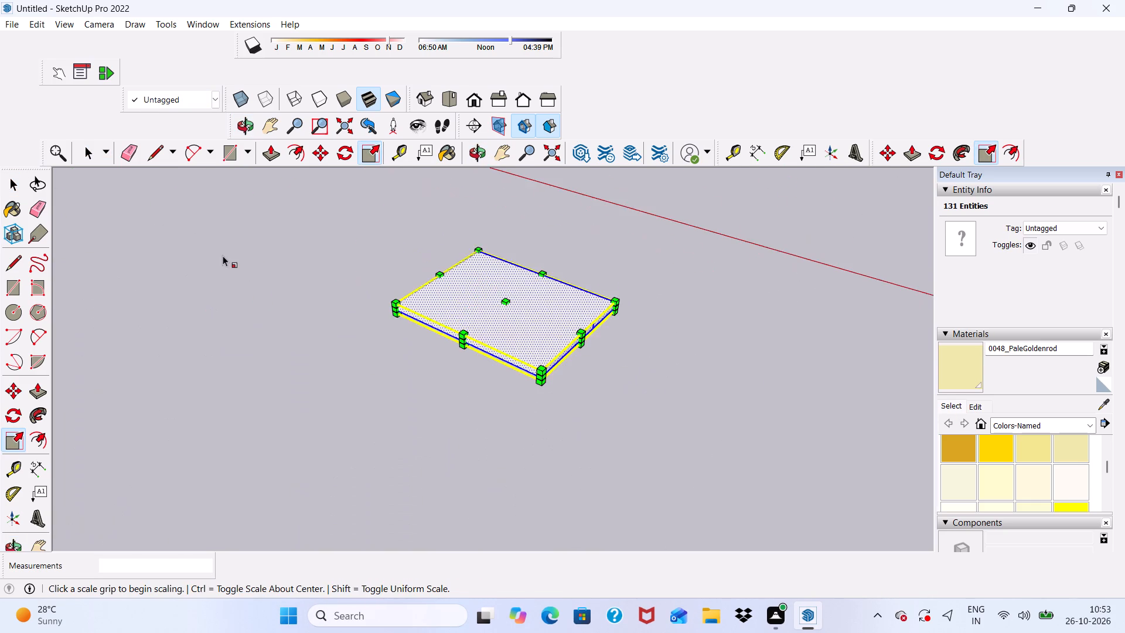
{"action": "scroll", "coordinate": [468, 351], "scroll_direction": "up", "scroll_amount": 9}
{"action": "left_click_drag", "start_coordinate": [490, 319], "coordinate": [493, 319]}
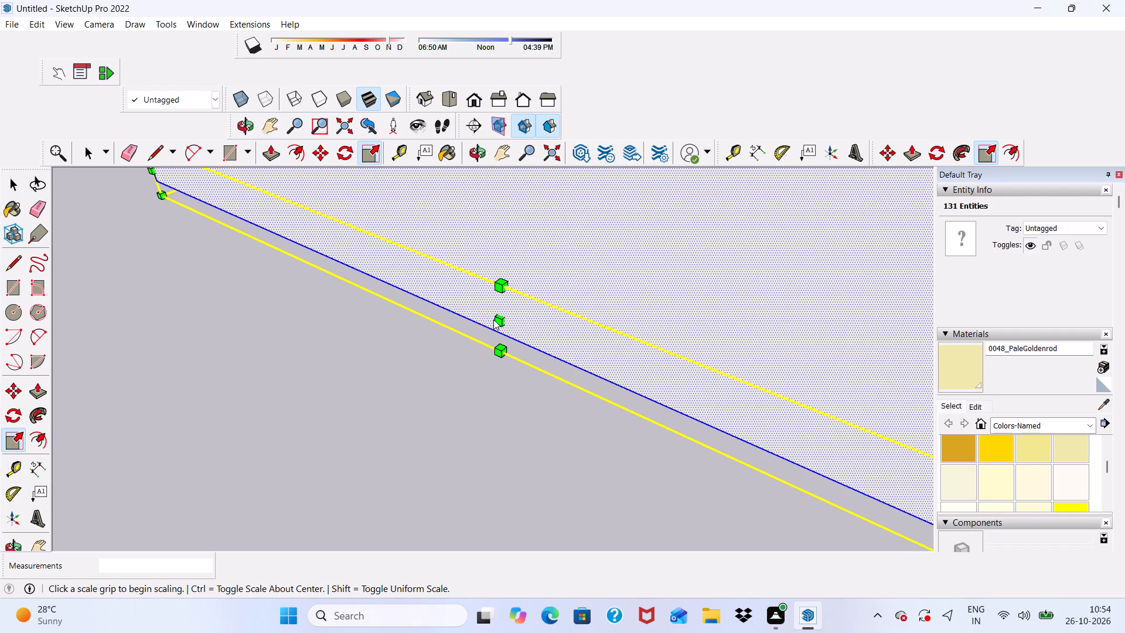
{"action": "left_click_drag", "start_coordinate": [493, 319], "coordinate": [454, 329]}
{"action": "scroll", "coordinate": [478, 307], "scroll_direction": "up", "scroll_amount": 5}
{"action": "left_click", "coordinate": [199, 402]}
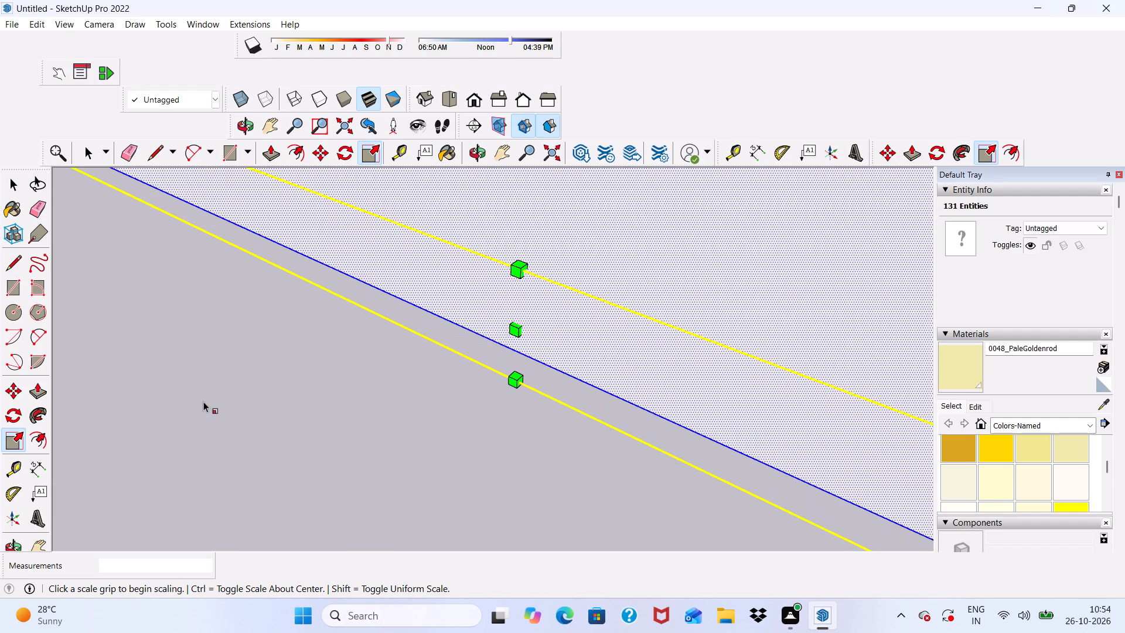
{"action": "left_click_drag", "start_coordinate": [512, 328], "coordinate": [397, 394]}
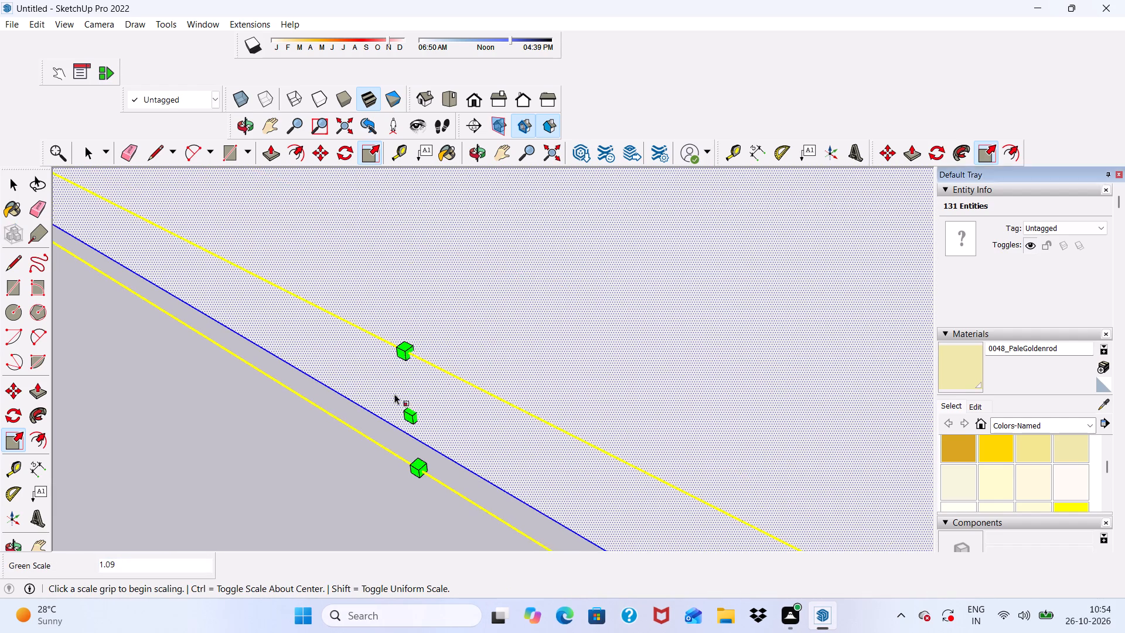
{"action": "scroll", "coordinate": [362, 326], "scroll_direction": "down", "scroll_amount": 3}
{"action": "left_click_drag", "start_coordinate": [398, 399], "coordinate": [336, 433]}
{"action": "scroll", "coordinate": [265, 374], "scroll_direction": "down", "scroll_amount": 9}
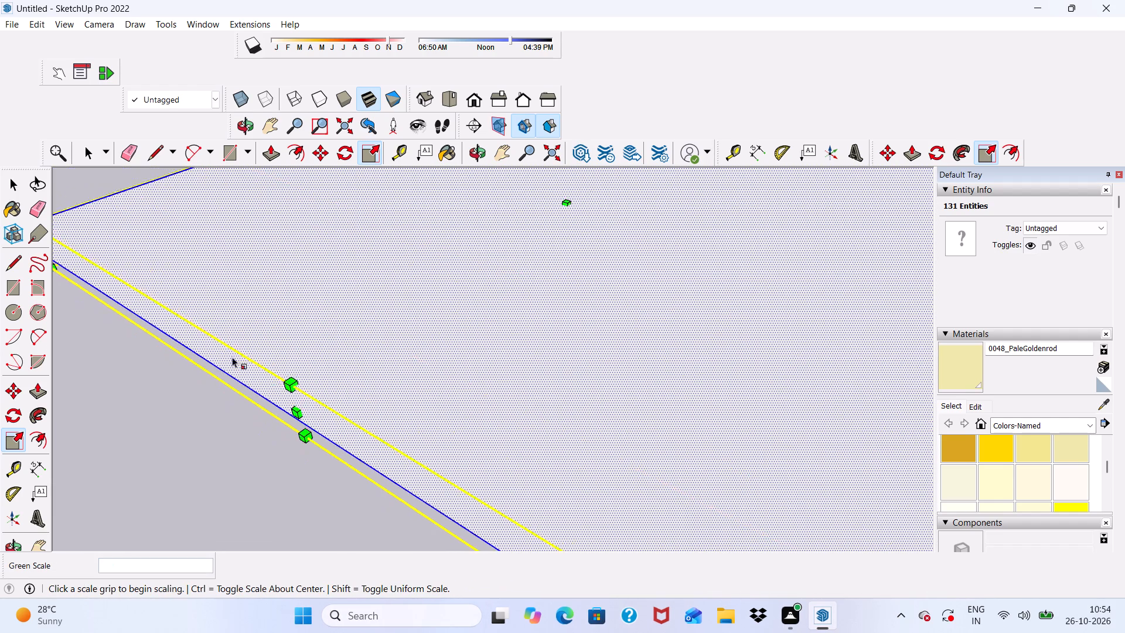
Adjust the reduced slab's size with a scale grip on another of its sides.
{"action": "scroll", "coordinate": [232, 357], "scroll_direction": "down", "scroll_amount": 11}
{"action": "scroll", "coordinate": [370, 408], "scroll_direction": "up", "scroll_amount": 1}
{"action": "middle_click_drag", "start_coordinate": [370, 408], "coordinate": [3, 464]}
{"action": "scroll", "coordinate": [428, 324], "scroll_direction": "down", "scroll_amount": 6}
{"action": "middle_click_drag", "start_coordinate": [553, 306], "coordinate": [533, 312]}
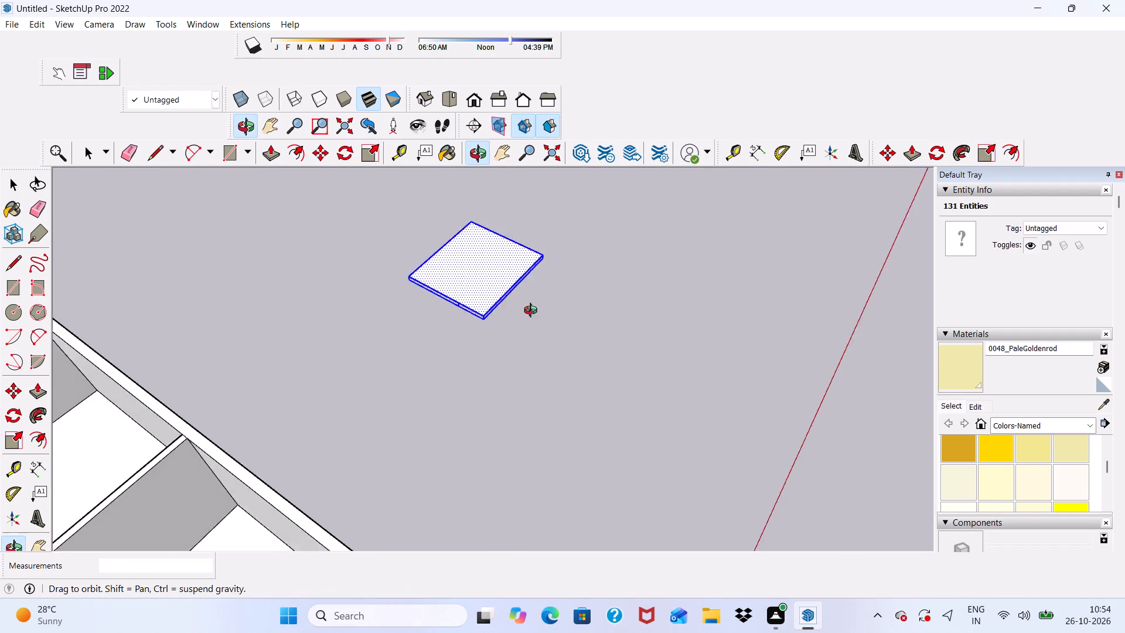
{"action": "middle_click_drag", "start_coordinate": [533, 312], "coordinate": [296, 260]}
{"action": "scroll", "coordinate": [616, 333], "scroll_direction": "up", "scroll_amount": 16}
{"action": "middle_click_drag", "start_coordinate": [612, 267], "coordinate": [472, 233]}
{"action": "scroll", "coordinate": [624, 273], "scroll_direction": "up", "scroll_amount": 2}
{"action": "left_click_drag", "start_coordinate": [610, 271], "coordinate": [509, 261]}
{"action": "scroll", "coordinate": [487, 244], "scroll_direction": "down", "scroll_amount": 8}
Fine-tune the slab's extent with the scale grip on one side face, then clear the selection.
{"action": "middle_click_drag", "start_coordinate": [287, 319], "coordinate": [312, 288]}
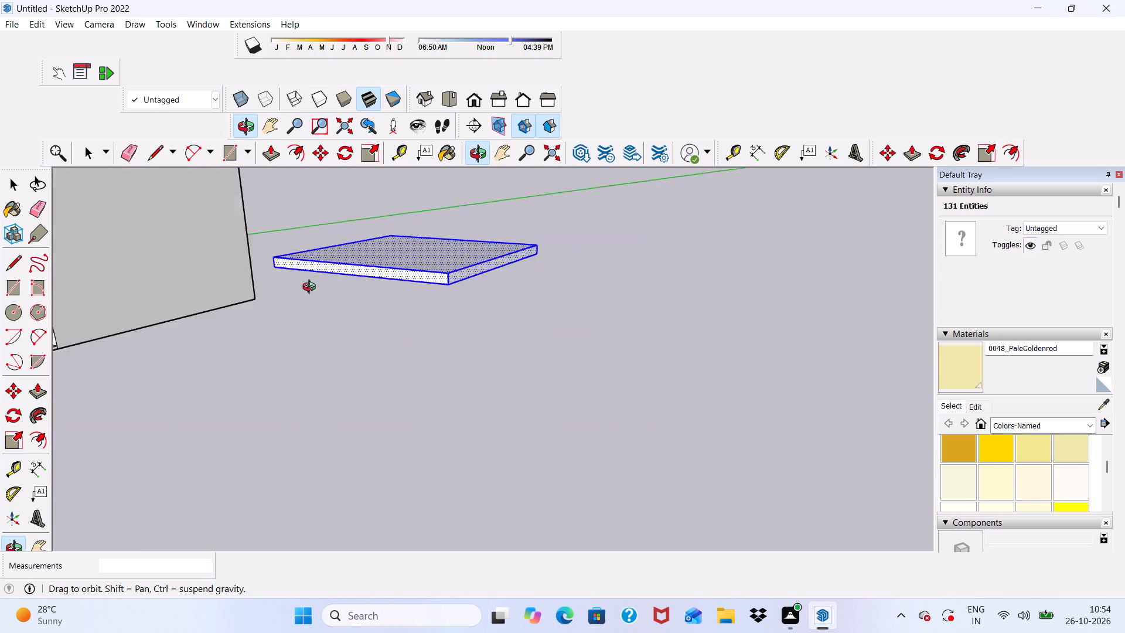
{"action": "middle_click_drag", "start_coordinate": [312, 288], "coordinate": [255, 368]}
{"action": "scroll", "coordinate": [589, 369], "scroll_direction": "up", "scroll_amount": 7}
{"action": "scroll", "coordinate": [343, 234], "scroll_direction": "up", "scroll_amount": 2}
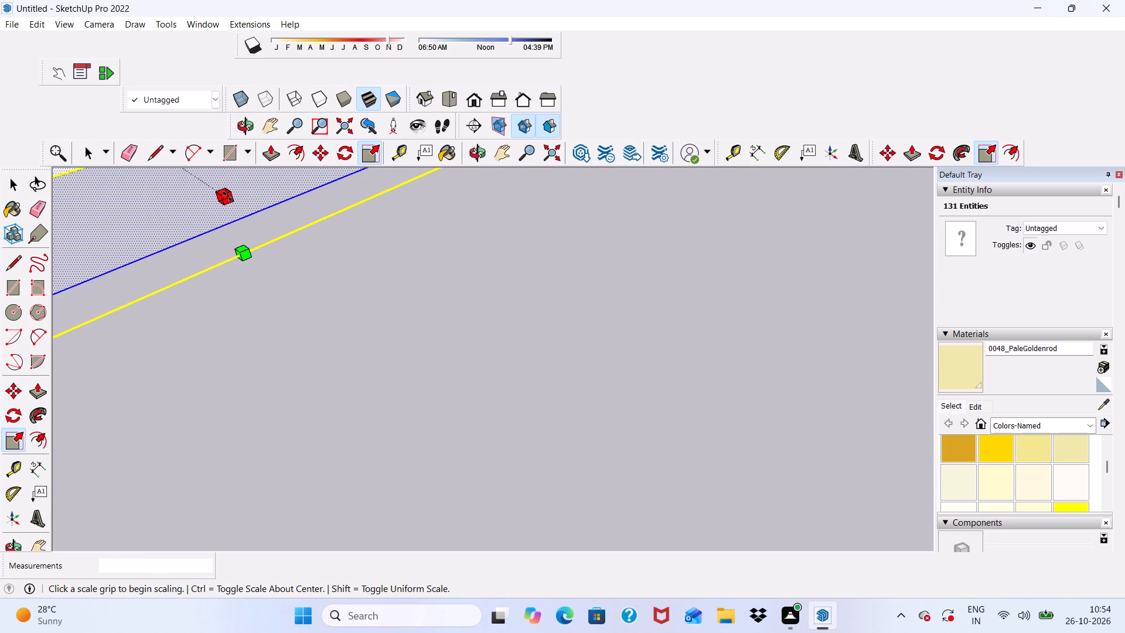
{"action": "left_click_drag", "start_coordinate": [227, 196], "coordinate": [207, 172]}
{"action": "left_click", "coordinate": [207, 172]}
{"action": "key", "text": "space"}
{"action": "left_click", "coordinate": [255, 291]}
{"action": "scroll", "coordinate": [260, 290], "scroll_direction": "down", "scroll_amount": 2}
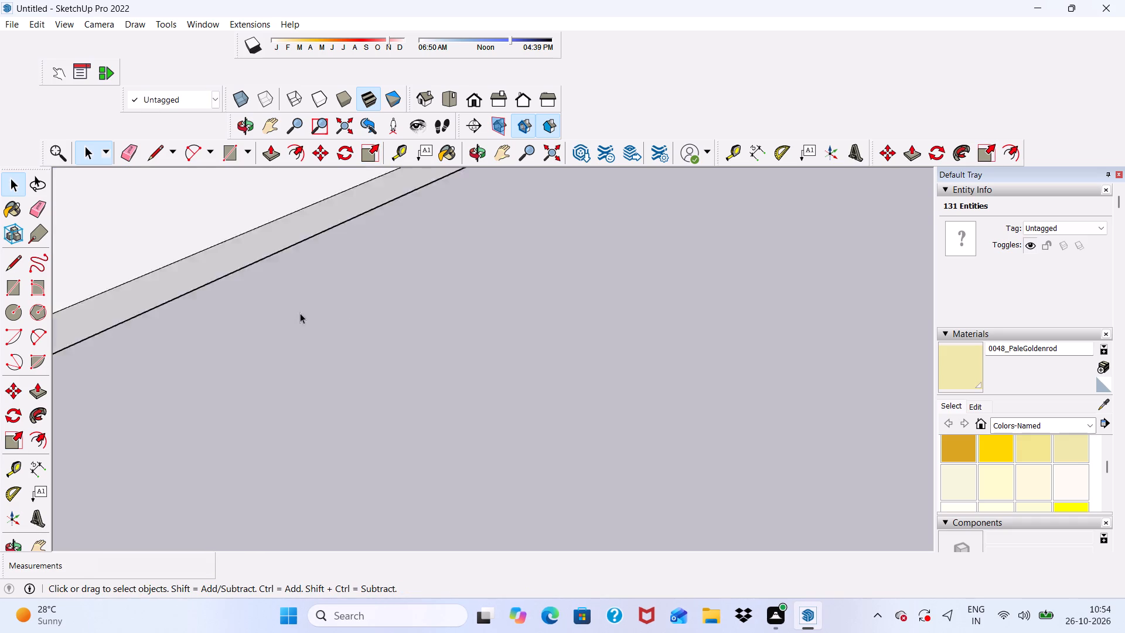
Select all geometry of the small resized slab beside the building and place a copy of it next to the original.
{"action": "scroll", "coordinate": [300, 313], "scroll_direction": "down", "scroll_amount": 12}
{"action": "middle_click_drag", "start_coordinate": [245, 301], "coordinate": [344, 348]}
{"action": "scroll", "coordinate": [407, 291], "scroll_direction": "down", "scroll_amount": 16}
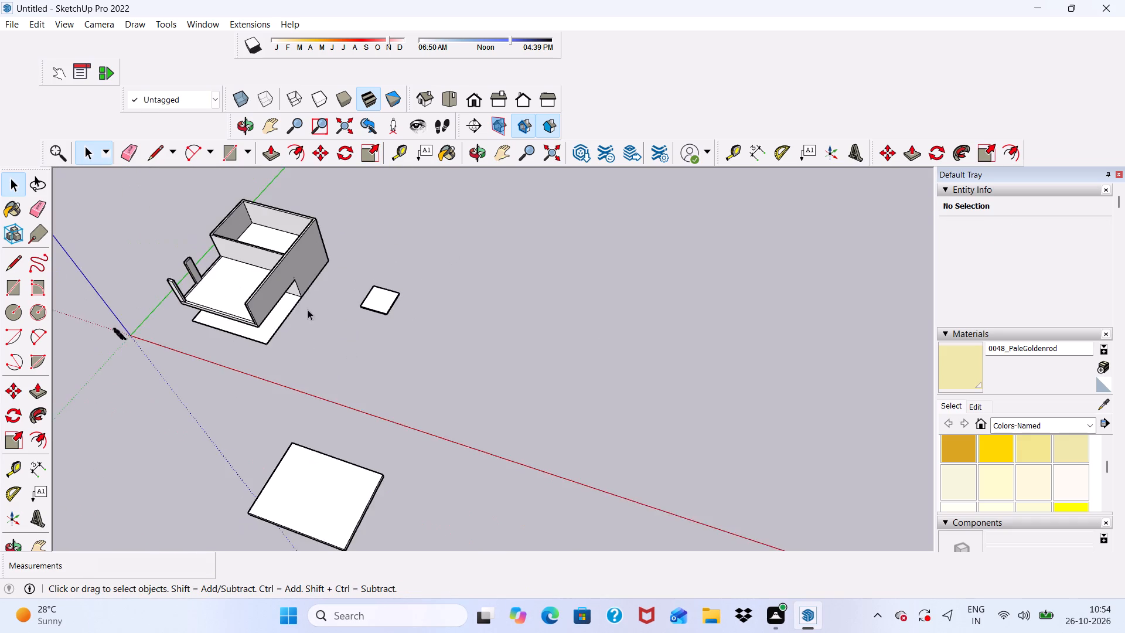
{"action": "scroll", "coordinate": [308, 309], "scroll_direction": "down", "scroll_amount": 3}
{"action": "middle_click_drag", "start_coordinate": [363, 352], "coordinate": [387, 260]}
{"action": "scroll", "coordinate": [387, 258], "scroll_direction": "up", "scroll_amount": 19}
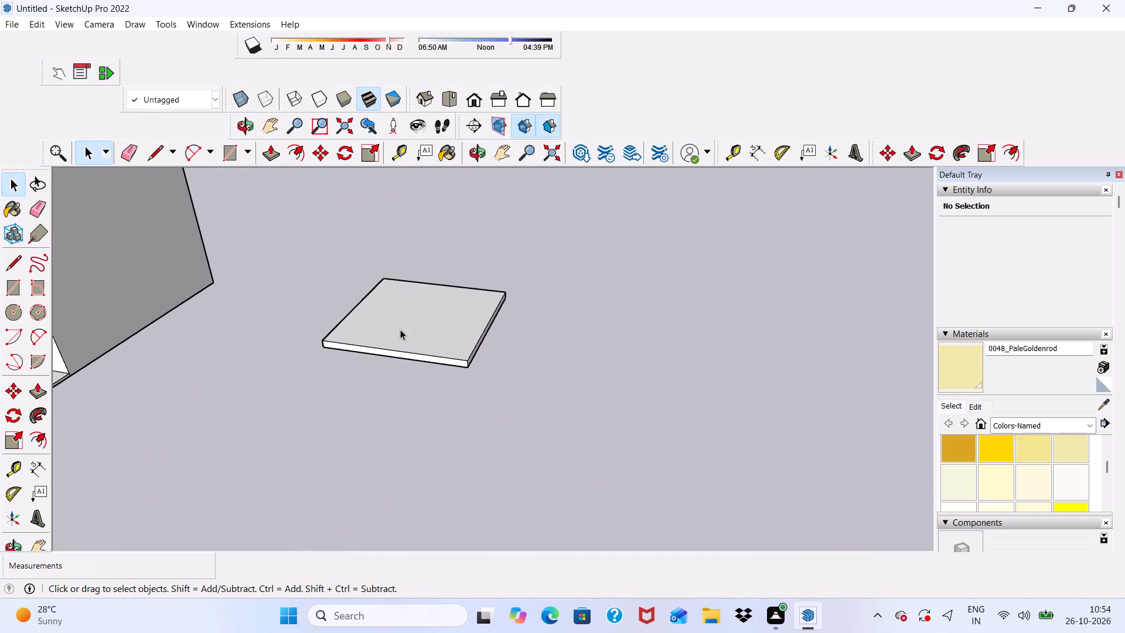
{"action": "double_click", "coordinate": [401, 329]}
{"action": "double_click", "coordinate": [412, 355]}
{"action": "triple_click", "coordinate": [411, 334]}
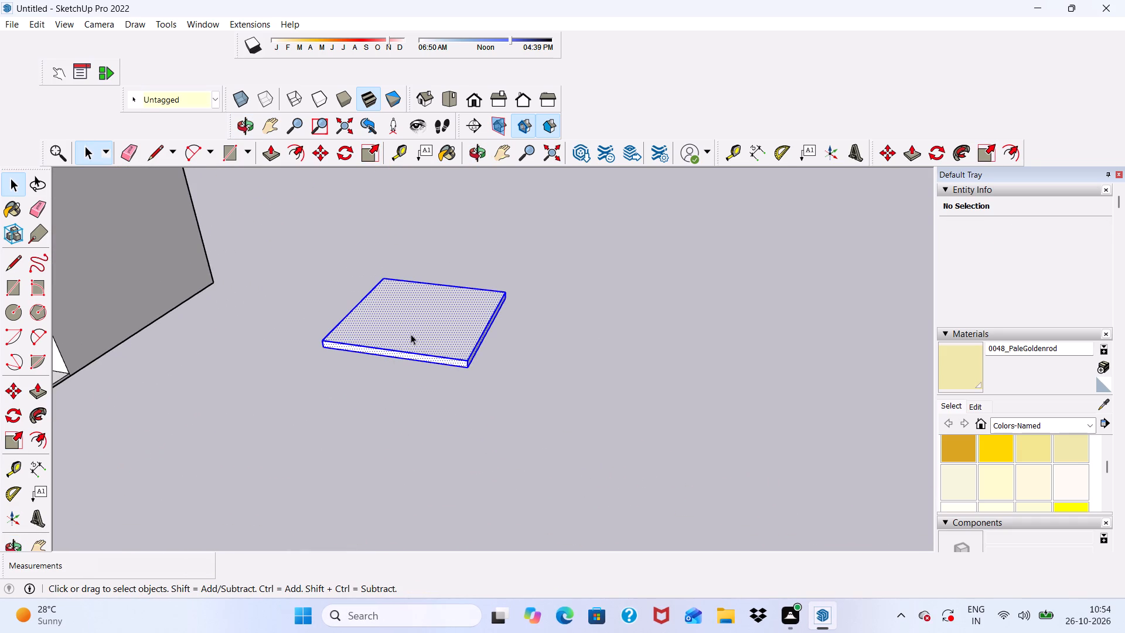
{"action": "left_click", "coordinate": [411, 334]}
{"action": "left_click", "coordinate": [315, 144]}
{"action": "scroll", "coordinate": [278, 331], "scroll_direction": "up", "scroll_amount": 2}
{"action": "left_click", "coordinate": [340, 353]}
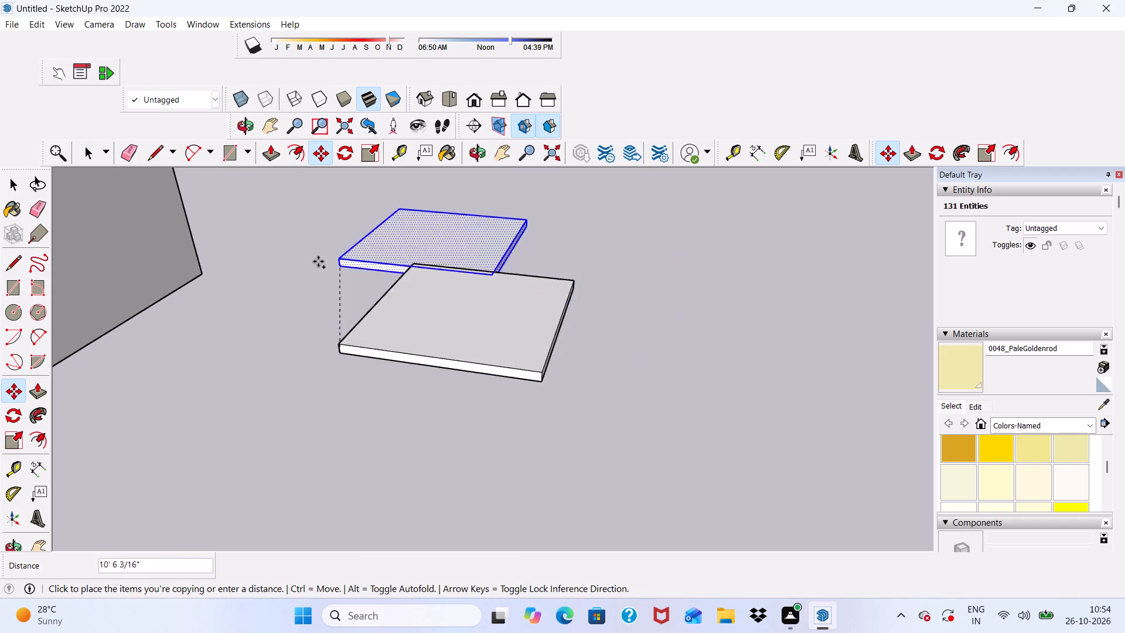
{"action": "scroll", "coordinate": [273, 257], "scroll_direction": "down", "scroll_amount": 4}
{"action": "scroll", "coordinate": [565, 299], "scroll_direction": "up", "scroll_amount": 1}
{"action": "left_click", "coordinate": [585, 368]}
Move the copied slab across to the pillar side of the upper storey, leaving it just outside the pillars near their top height.
{"action": "left_click", "coordinate": [589, 362]}
{"action": "scroll", "coordinate": [582, 367], "scroll_direction": "down", "scroll_amount": 5}
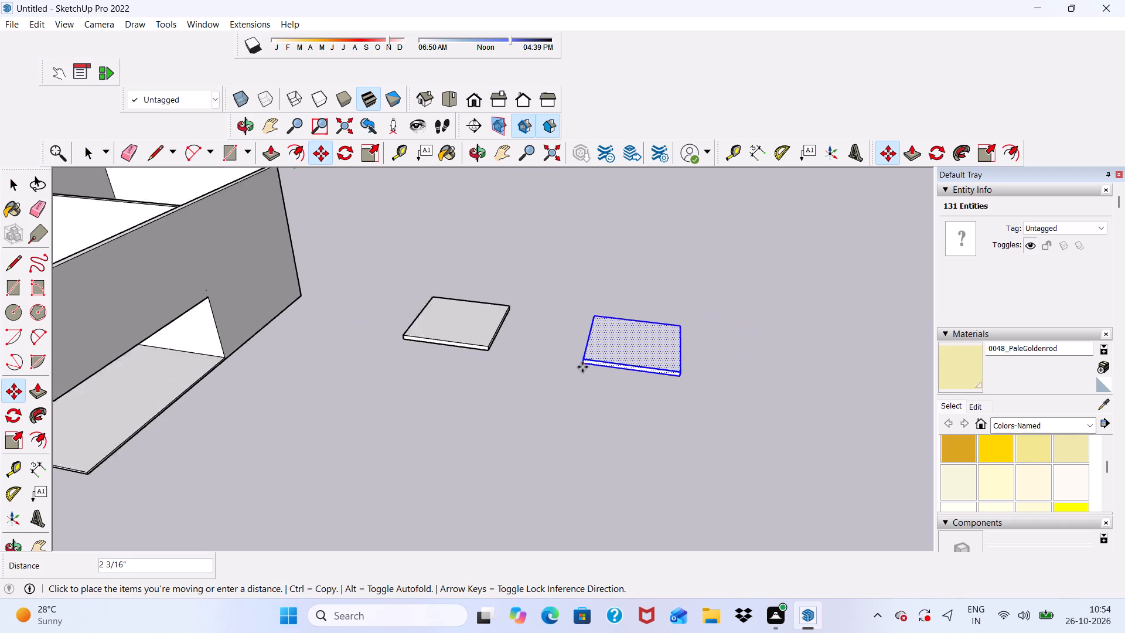
{"action": "scroll", "coordinate": [582, 367], "scroll_direction": "down", "scroll_amount": 6}
{"action": "scroll", "coordinate": [47, 297], "scroll_direction": "up", "scroll_amount": 4}
{"action": "scroll", "coordinate": [119, 513], "scroll_direction": "down", "scroll_amount": 1}
{"action": "scroll", "coordinate": [72, 209], "scroll_direction": "up", "scroll_amount": 5}
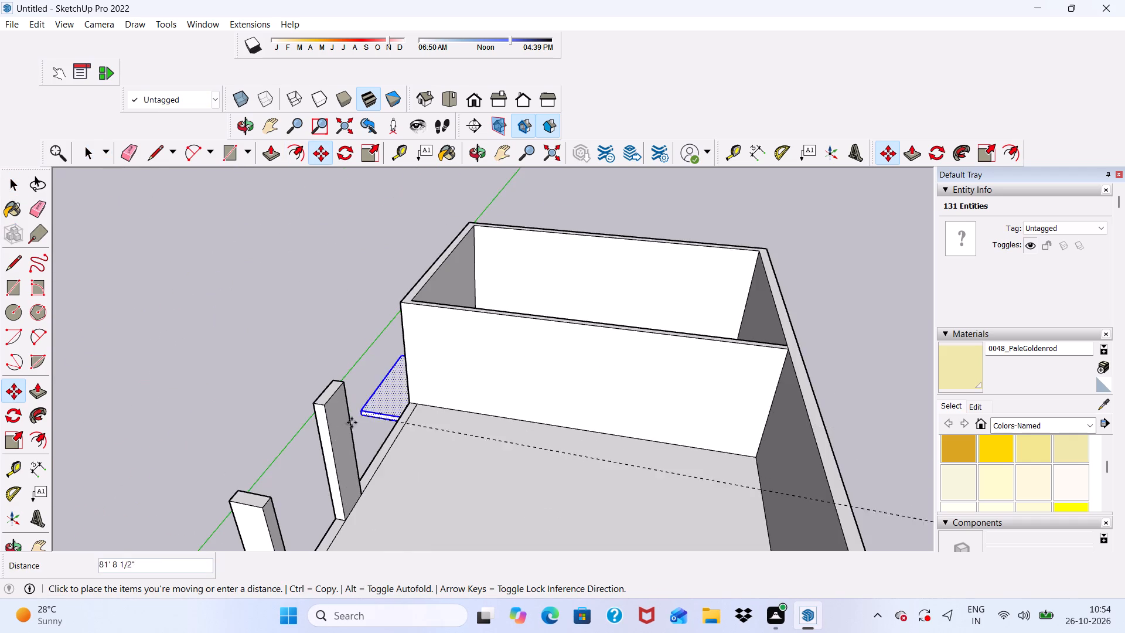
{"action": "scroll", "coordinate": [310, 435], "scroll_direction": "up", "scroll_amount": 5}
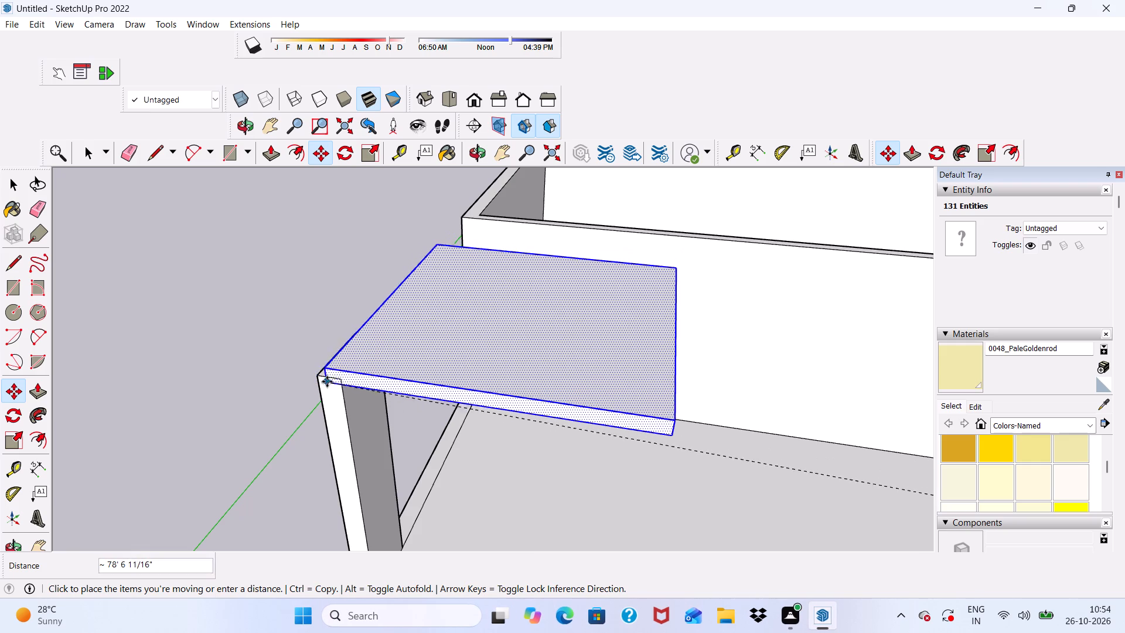
{"action": "scroll", "coordinate": [320, 380], "scroll_direction": "down", "scroll_amount": 4}
{"action": "middle_click_drag", "start_coordinate": [329, 403], "coordinate": [349, 325]}
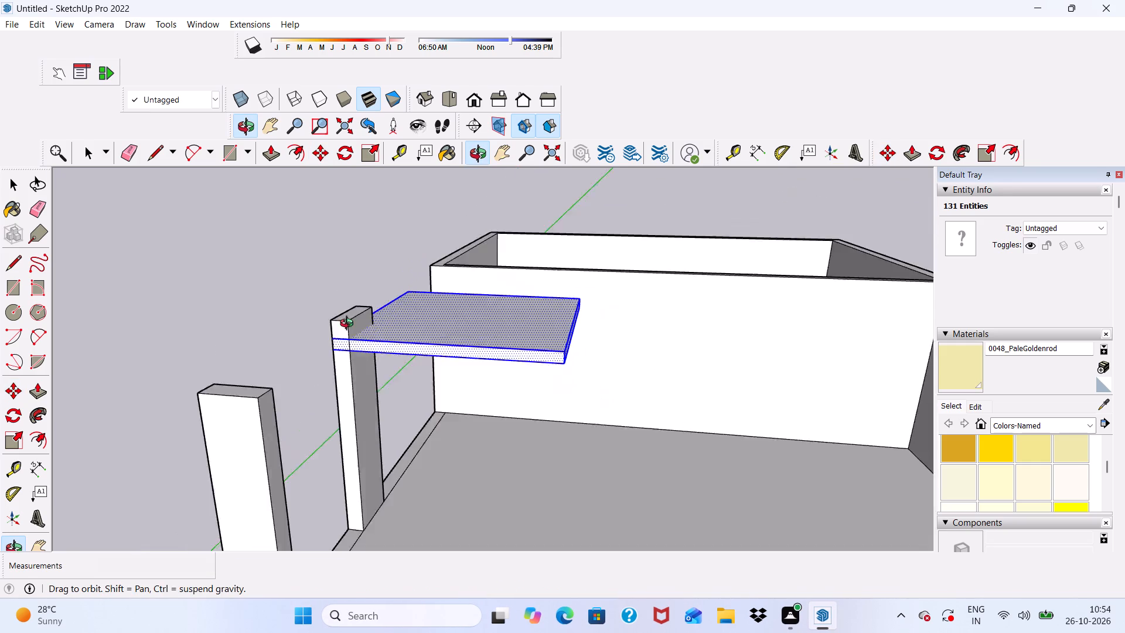
{"action": "middle_click_drag", "start_coordinate": [349, 325], "coordinate": [371, 233]}
{"action": "scroll", "coordinate": [351, 179], "scroll_direction": "down", "scroll_amount": 5}
{"action": "middle_click_drag", "start_coordinate": [369, 178], "coordinate": [360, 286]}
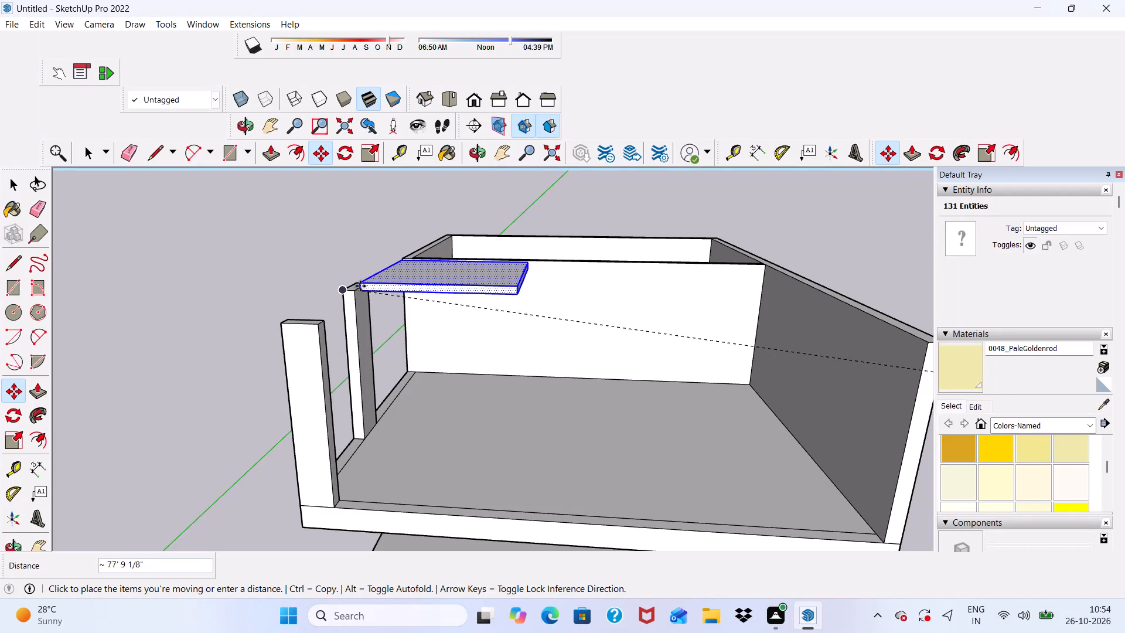
{"action": "scroll", "coordinate": [194, 287], "scroll_direction": "up", "scroll_amount": 4}
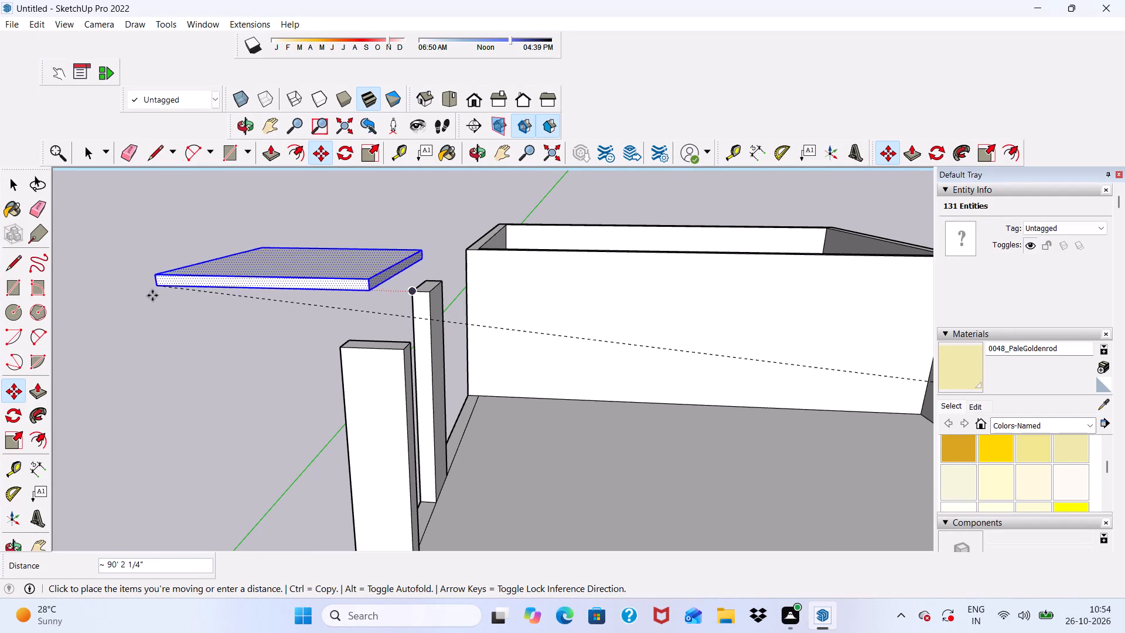
{"action": "left_click", "coordinate": [142, 294]}
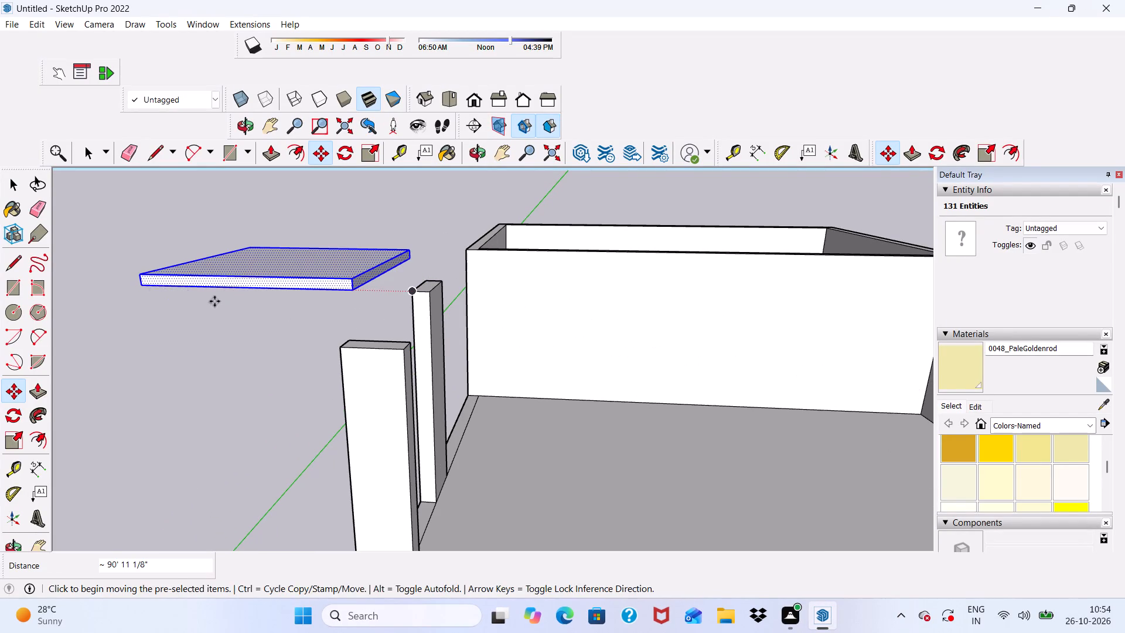
Stretch the slab copy along the green axis by a factor of 2.00.
{"action": "middle_click_drag", "start_coordinate": [216, 302], "coordinate": [311, 352]}
{"action": "scroll", "coordinate": [353, 318], "scroll_direction": "down", "scroll_amount": 4}
{"action": "scroll", "coordinate": [458, 458], "scroll_direction": "down", "scroll_amount": 1}
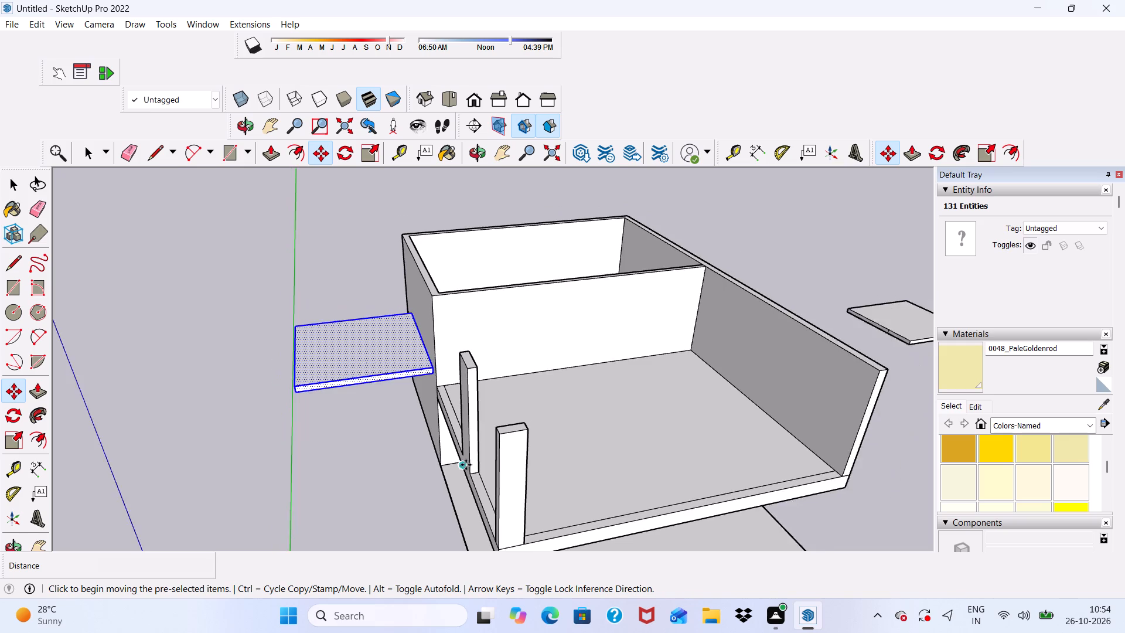
{"action": "scroll", "coordinate": [462, 439], "scroll_direction": "up", "scroll_amount": 1}
{"action": "left_click", "coordinate": [376, 150]}
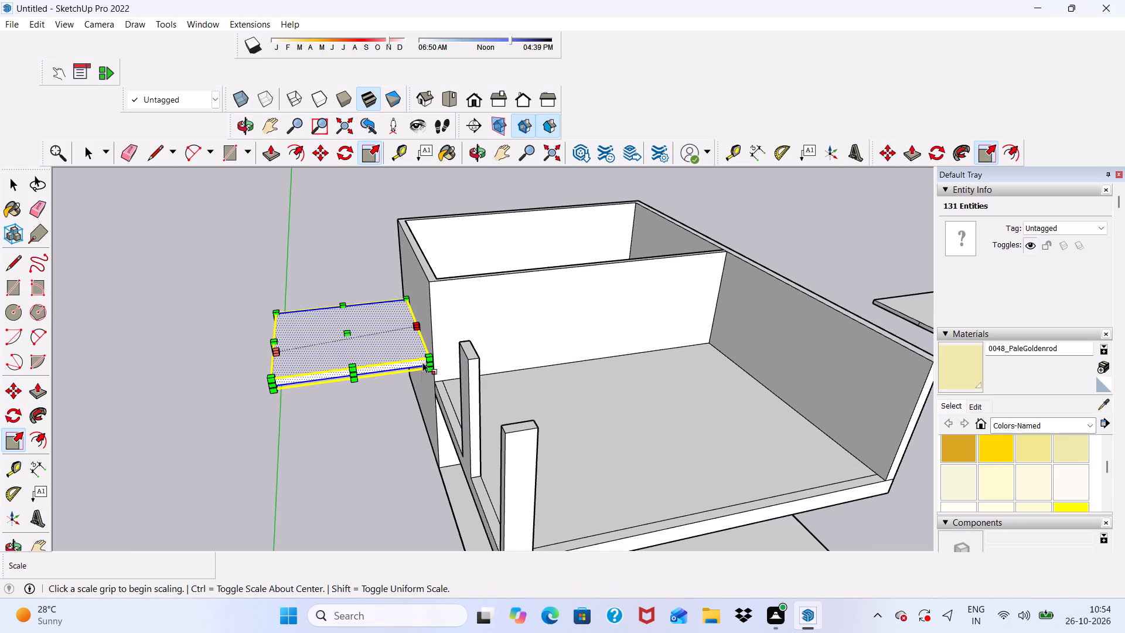
{"action": "left_click_drag", "start_coordinate": [356, 376], "coordinate": [359, 477]}
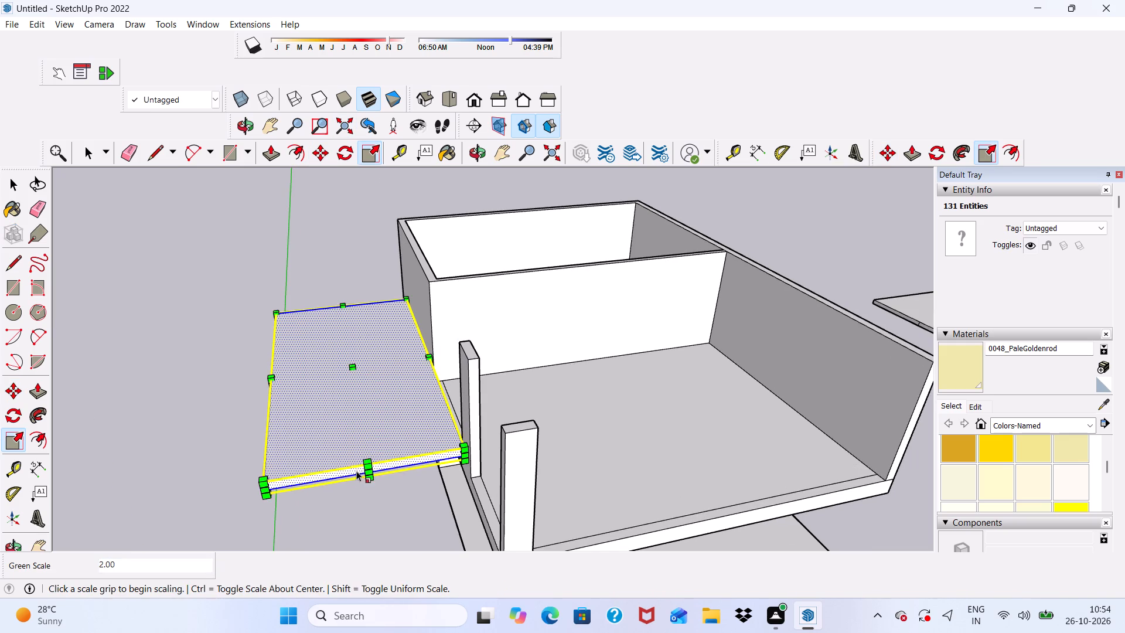
Stretch the slab copy slightly further along the green axis toward the front, then clear the selection.
{"action": "scroll", "coordinate": [305, 401], "scroll_direction": "down", "scroll_amount": 5}
{"action": "middle_click_drag", "start_coordinate": [362, 419], "coordinate": [333, 408]}
{"action": "scroll", "coordinate": [298, 411], "scroll_direction": "up", "scroll_amount": 4}
{"action": "scroll", "coordinate": [298, 411], "scroll_direction": "down", "scroll_amount": 4}
{"action": "scroll", "coordinate": [311, 435], "scroll_direction": "up", "scroll_amount": 5}
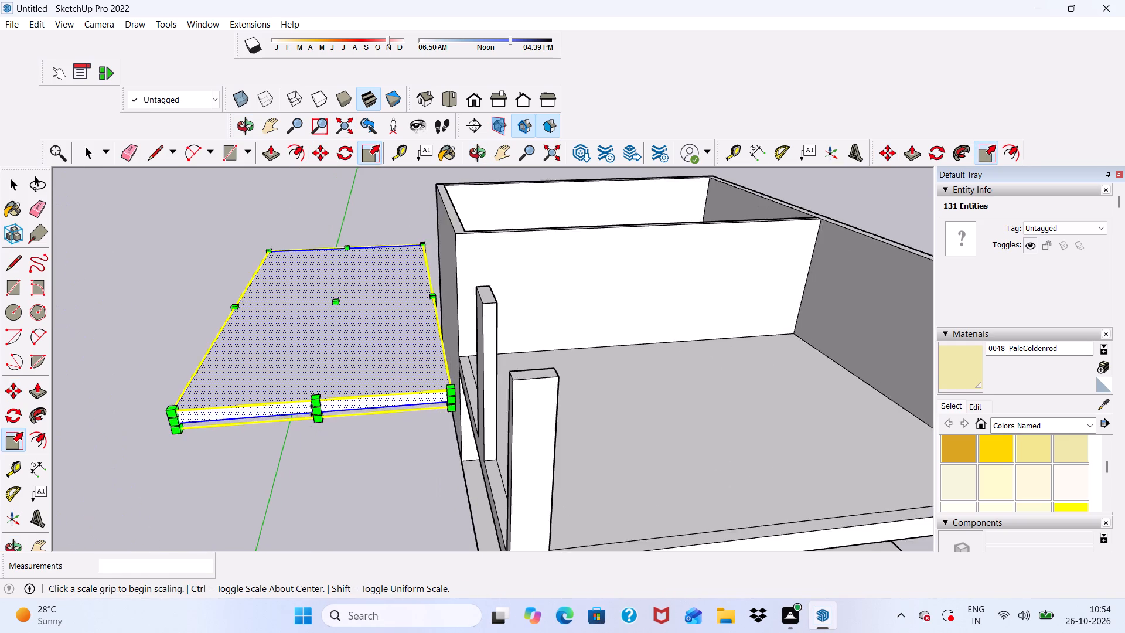
{"action": "scroll", "coordinate": [312, 410], "scroll_direction": "up", "scroll_amount": 11}
{"action": "left_click_drag", "start_coordinate": [319, 407], "coordinate": [286, 424]}
{"action": "scroll", "coordinate": [278, 407], "scroll_direction": "down", "scroll_amount": 5}
{"action": "middle_click_drag", "start_coordinate": [276, 460], "coordinate": [296, 264]}
{"action": "scroll", "coordinate": [296, 265], "scroll_direction": "up", "scroll_amount": 1}
{"action": "scroll", "coordinate": [271, 339], "scroll_direction": "down", "scroll_amount": 8}
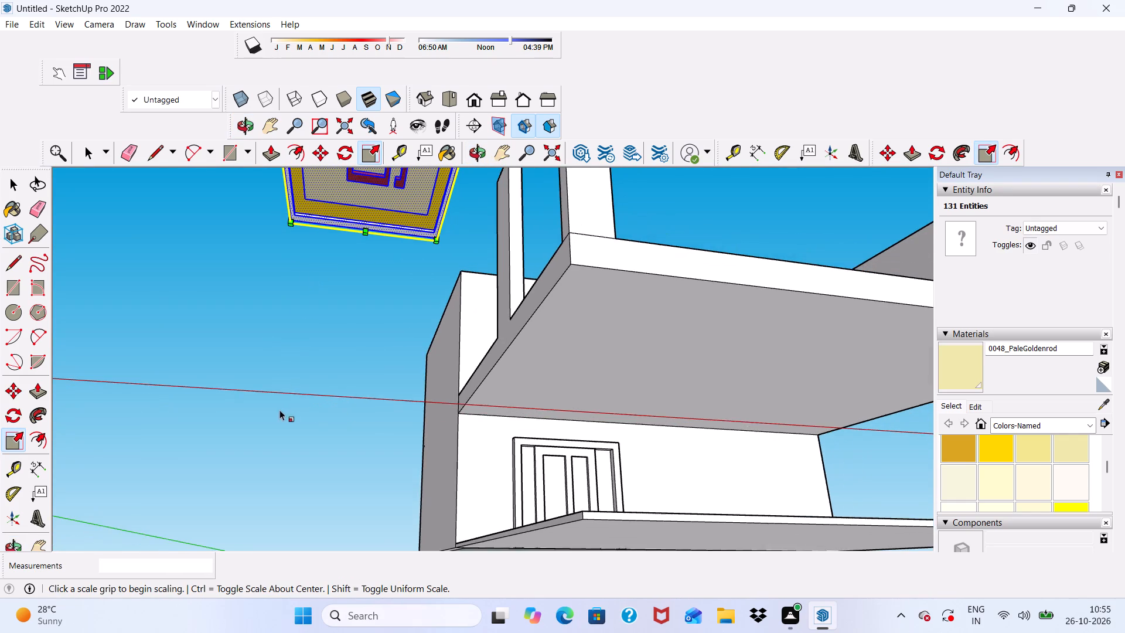
{"action": "scroll", "coordinate": [279, 410], "scroll_direction": "down", "scroll_amount": 4}
{"action": "key", "text": "space"}
{"action": "scroll", "coordinate": [260, 367], "scroll_direction": "down", "scroll_amount": 5}
{"action": "scroll", "coordinate": [318, 319], "scroll_direction": "down", "scroll_amount": 7}
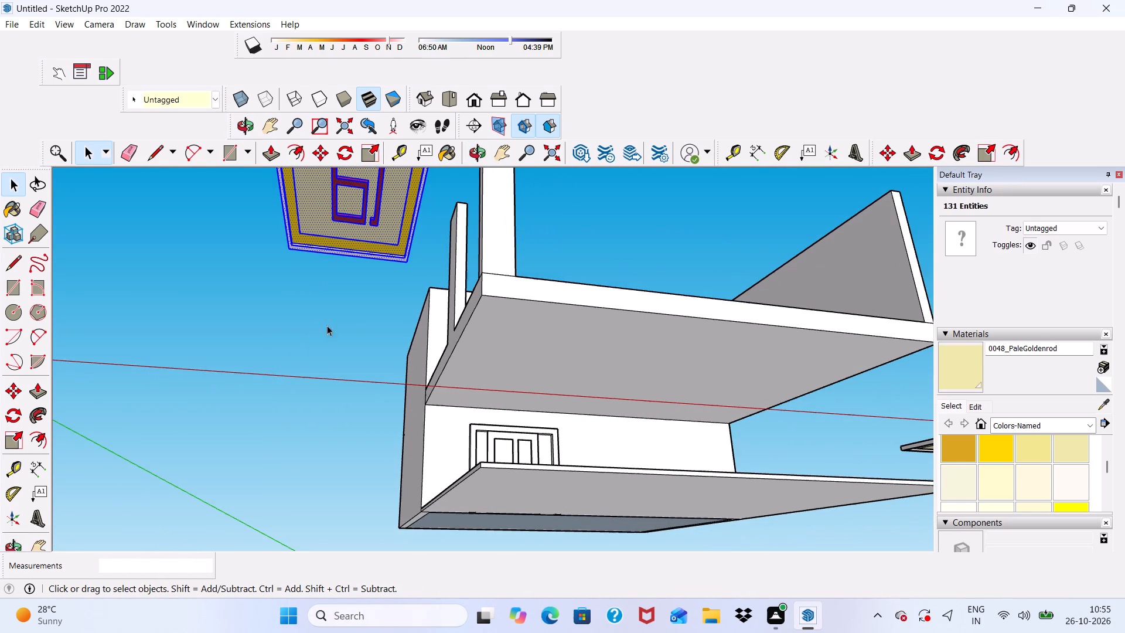
{"action": "left_click", "coordinate": [332, 308]}
Select the whole slab copy again and widen it along the red axis toward the pillars.
{"action": "scroll", "coordinate": [332, 334], "scroll_direction": "down", "scroll_amount": 4}
{"action": "middle_click_drag", "start_coordinate": [379, 291], "coordinate": [357, 362]}
{"action": "scroll", "coordinate": [346, 220], "scroll_direction": "up", "scroll_amount": 2}
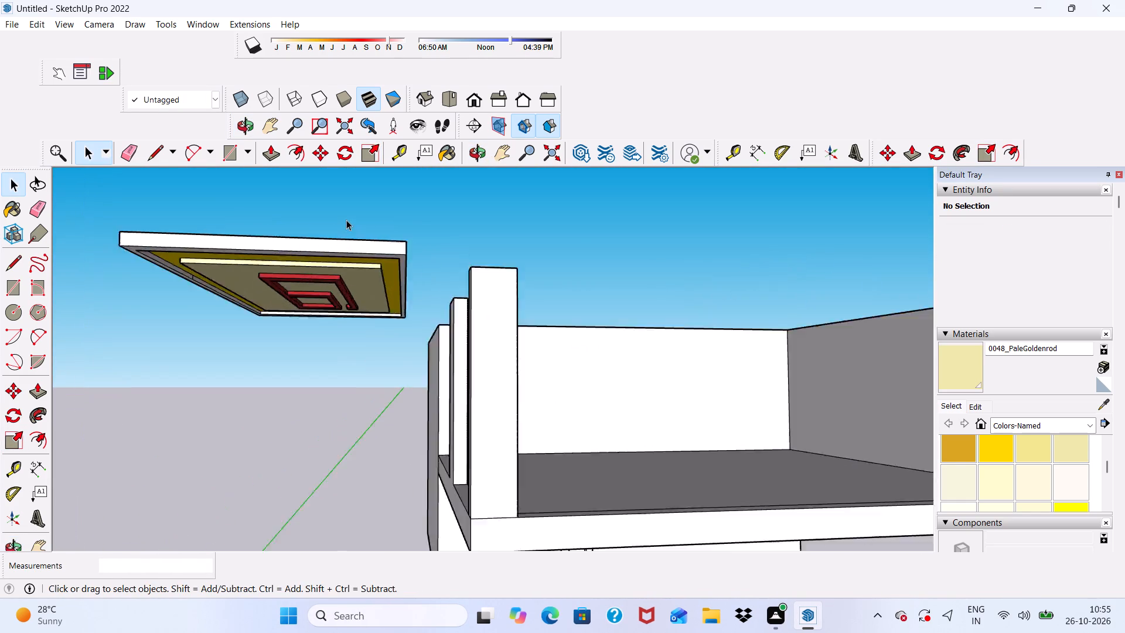
{"action": "scroll", "coordinate": [346, 220], "scroll_direction": "up", "scroll_amount": 3}
{"action": "middle_click_drag", "start_coordinate": [344, 326], "coordinate": [347, 318]}
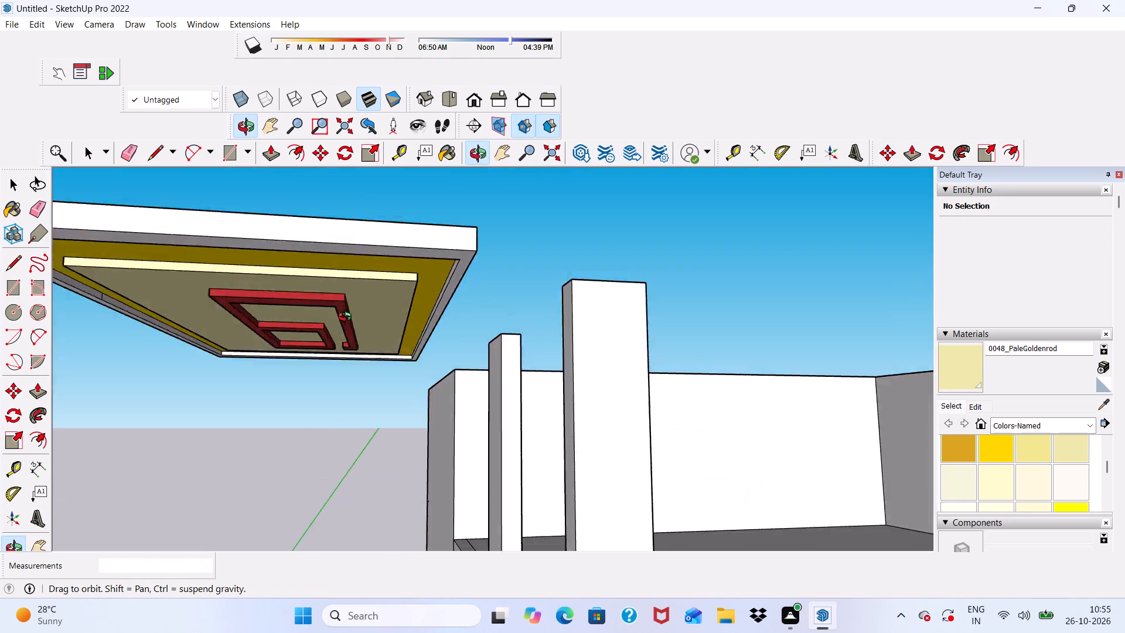
{"action": "middle_click_drag", "start_coordinate": [347, 318], "coordinate": [279, 394]}
{"action": "scroll", "coordinate": [316, 399], "scroll_direction": "up", "scroll_amount": 1}
{"action": "scroll", "coordinate": [316, 416], "scroll_direction": "down", "scroll_amount": 1}
{"action": "double_click", "coordinate": [323, 406]}
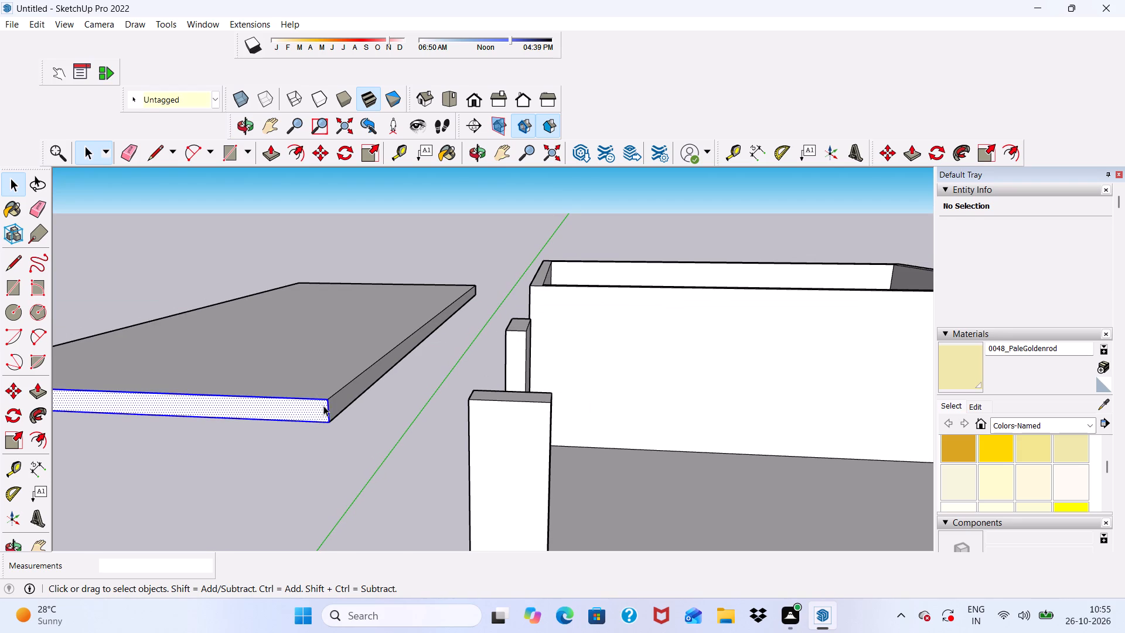
{"action": "triple_click", "coordinate": [322, 392]}
{"action": "left_click", "coordinate": [323, 399]}
{"action": "scroll", "coordinate": [321, 383], "scroll_direction": "down", "scroll_amount": 8}
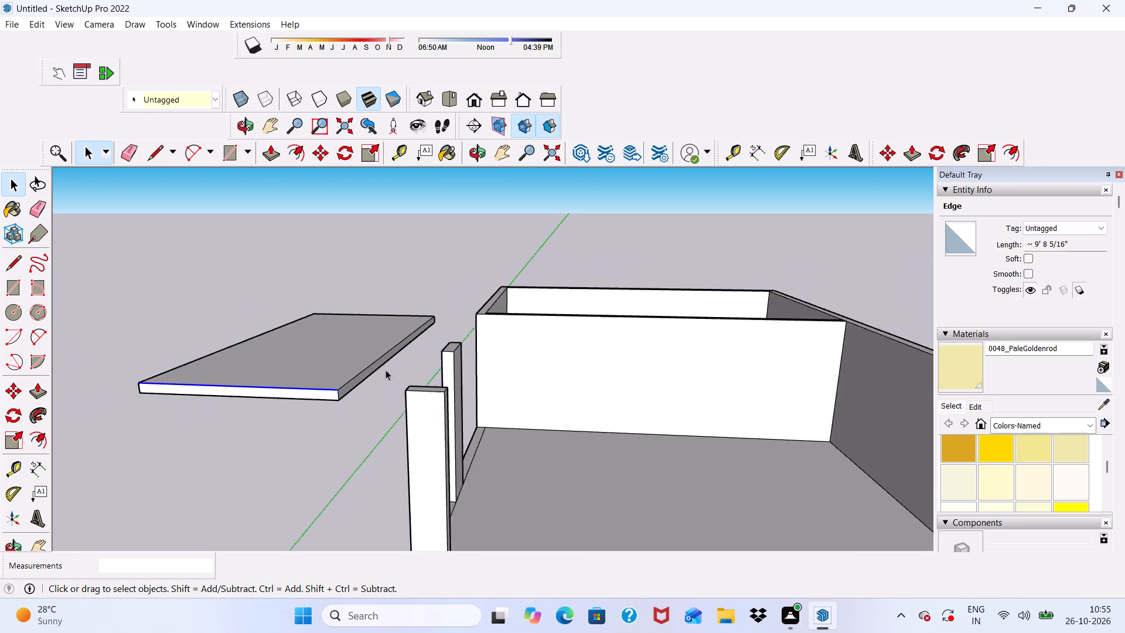
{"action": "scroll", "coordinate": [386, 370], "scroll_direction": "down", "scroll_amount": 3}
{"action": "middle_click_drag", "start_coordinate": [353, 365], "coordinate": [323, 416]}
{"action": "scroll", "coordinate": [337, 397], "scroll_direction": "up", "scroll_amount": 6}
{"action": "triple_click", "coordinate": [370, 399]}
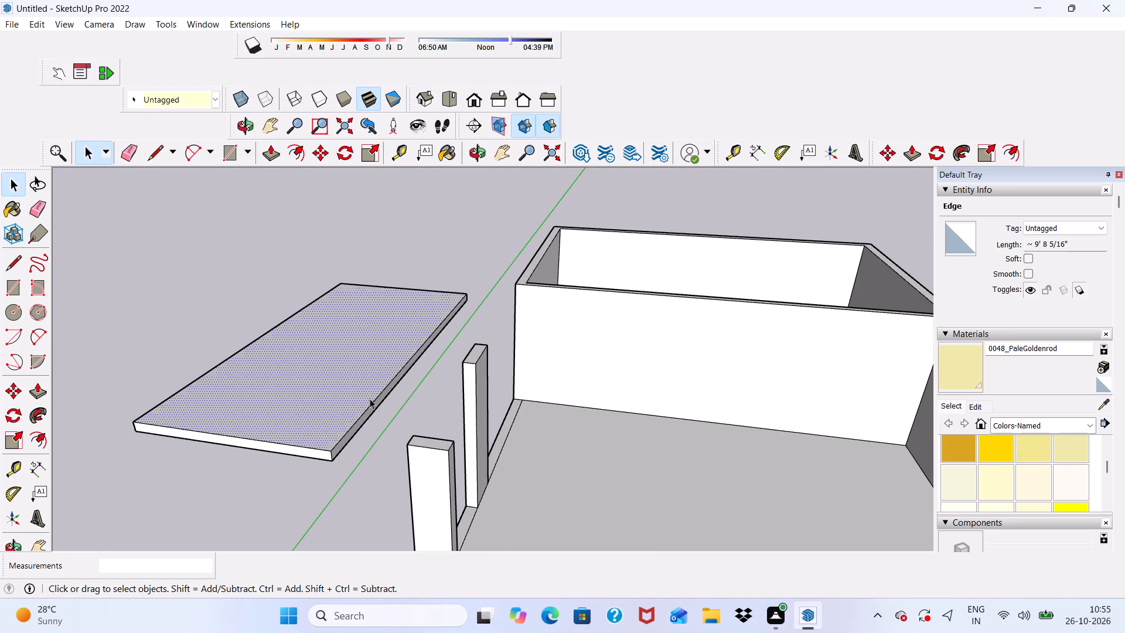
{"action": "left_click", "coordinate": [370, 148]}
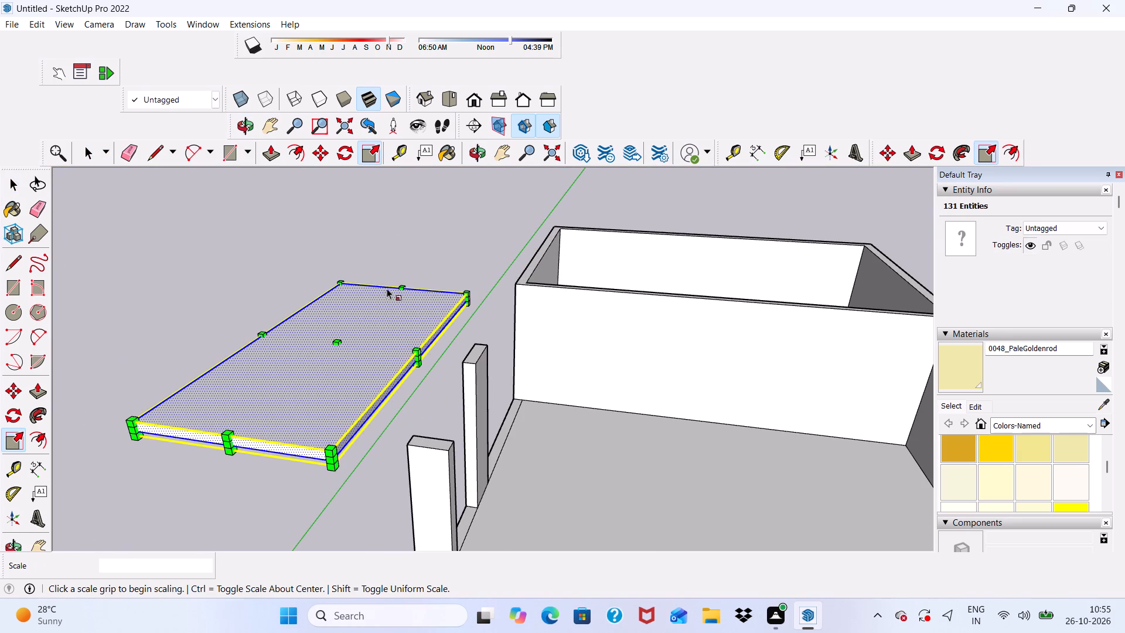
{"action": "scroll", "coordinate": [420, 365], "scroll_direction": "up", "scroll_amount": 6}
{"action": "scroll", "coordinate": [420, 365], "scroll_direction": "down", "scroll_amount": 1}
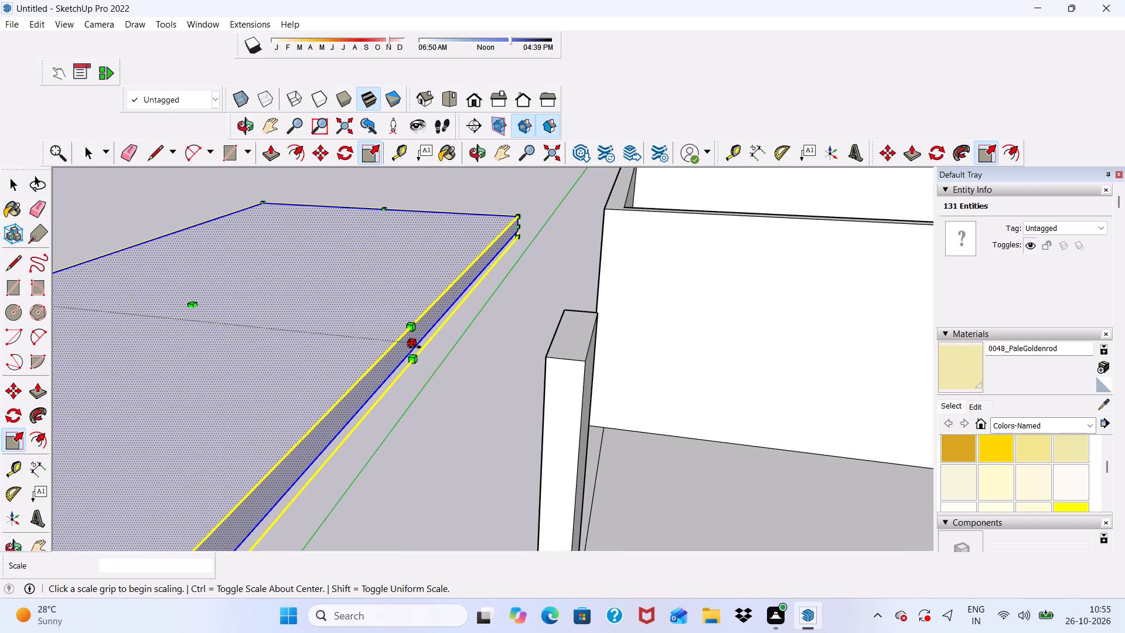
{"action": "left_click_drag", "start_coordinate": [415, 346], "coordinate": [458, 363]}
Shorten the slab copy slightly along the green axis by a factor of about 0.96 and clear the selection.
{"action": "scroll", "coordinate": [447, 284], "scroll_direction": "down", "scroll_amount": 11}
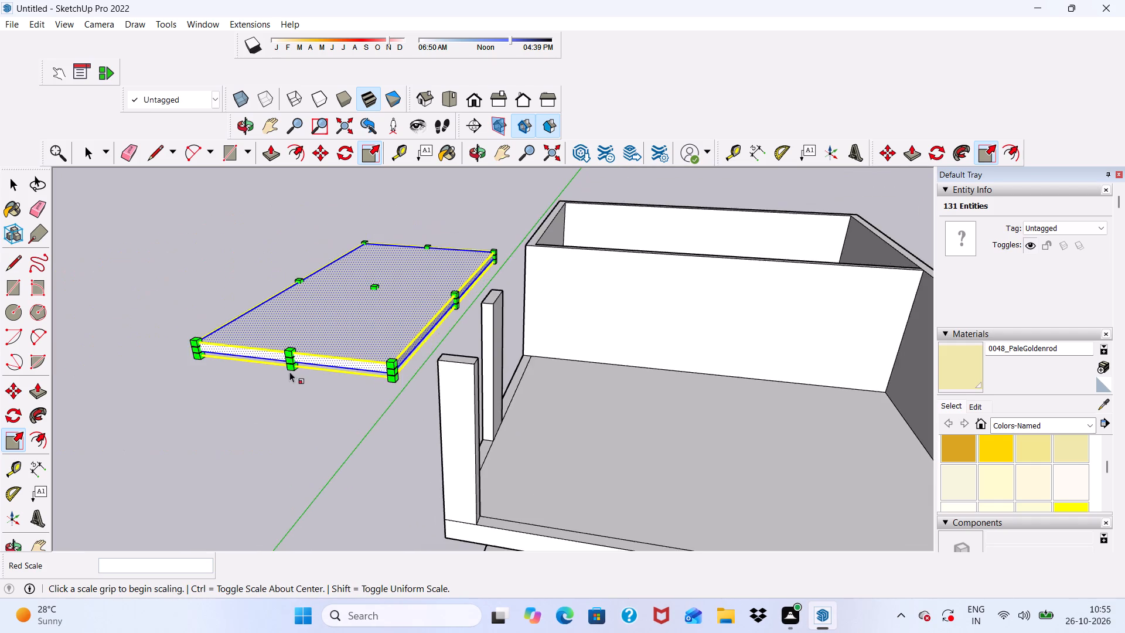
{"action": "scroll", "coordinate": [289, 372], "scroll_direction": "up", "scroll_amount": 5}
{"action": "left_click_drag", "start_coordinate": [291, 348], "coordinate": [319, 324]}
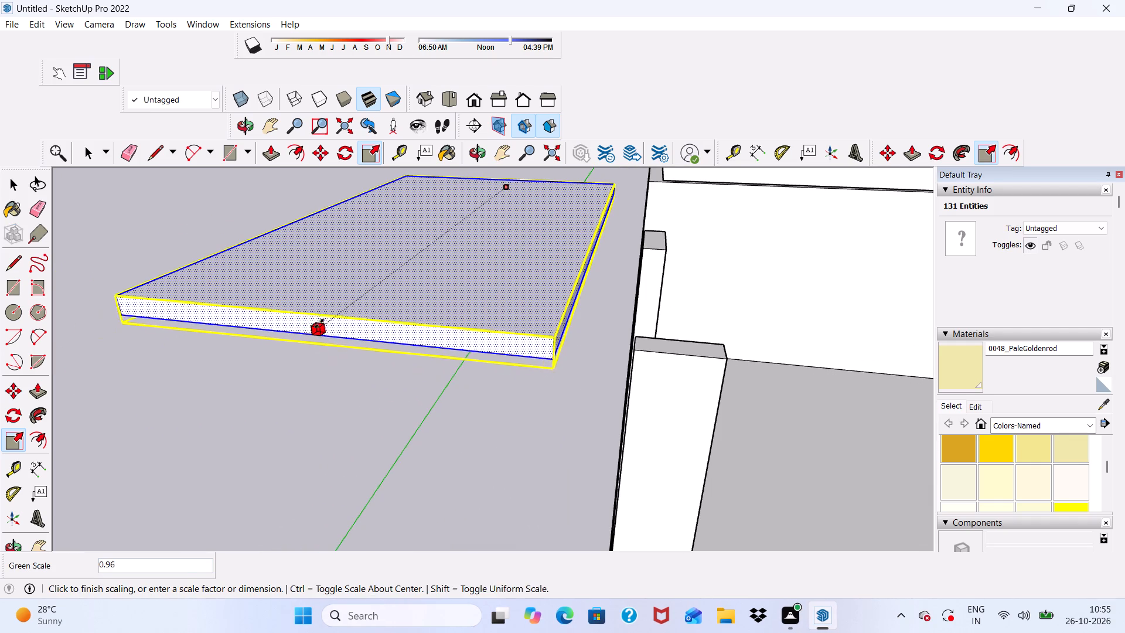
{"action": "left_click_drag", "start_coordinate": [319, 324], "coordinate": [326, 318]}
{"action": "scroll", "coordinate": [271, 305], "scroll_direction": "down", "scroll_amount": 5}
{"action": "key", "text": "space"}
{"action": "left_click", "coordinate": [244, 362]}
{"action": "scroll", "coordinate": [246, 334], "scroll_direction": "down", "scroll_amount": 6}
{"action": "middle_click_drag", "start_coordinate": [265, 336], "coordinate": [288, 215]}
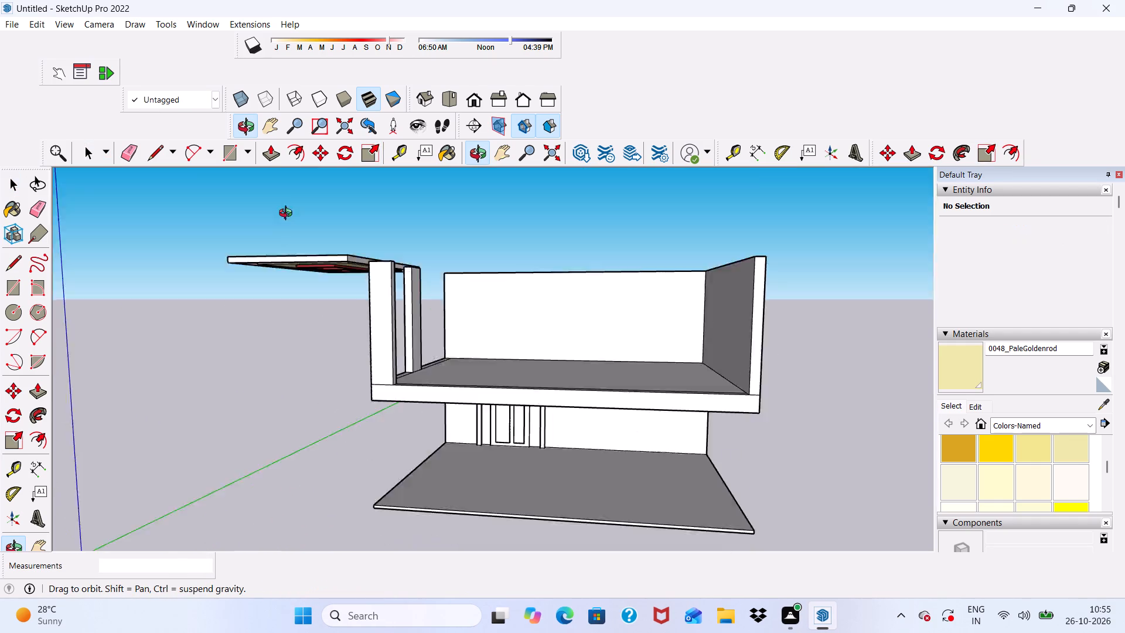
{"action": "middle_click_drag", "start_coordinate": [288, 215], "coordinate": [295, 335]}
{"action": "scroll", "coordinate": [292, 338], "scroll_direction": "up", "scroll_amount": 6}
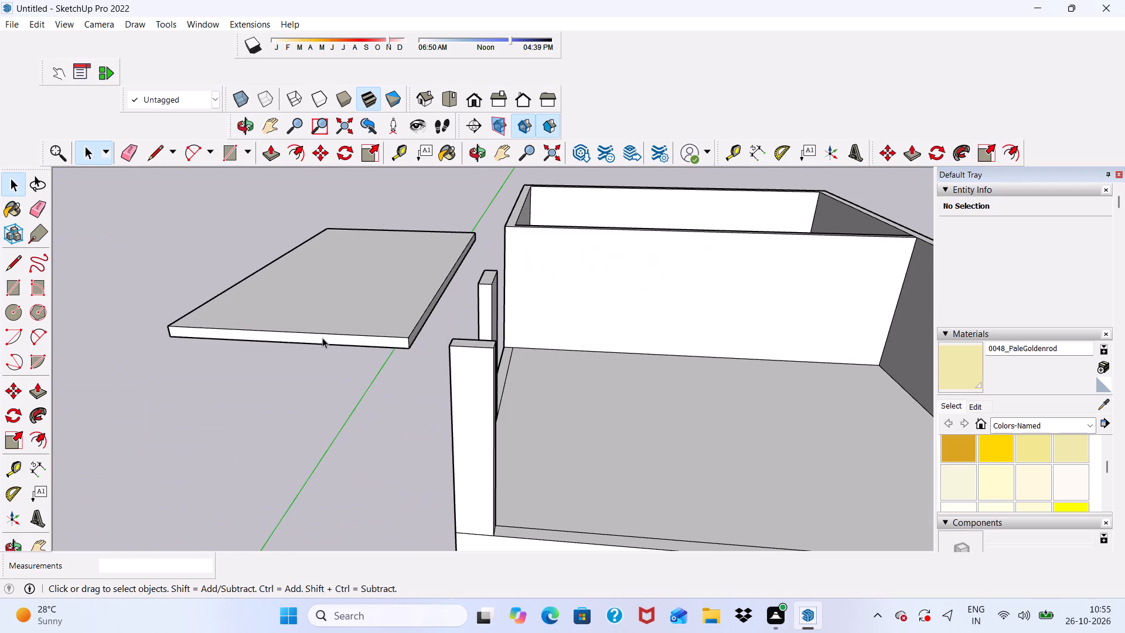
Move the whole slab copy about 12' 3 1/2" by its lower front corner onto the top outer corner of the front pillar.
{"action": "triple_click", "coordinate": [353, 341]}
{"action": "left_click", "coordinate": [353, 341]}
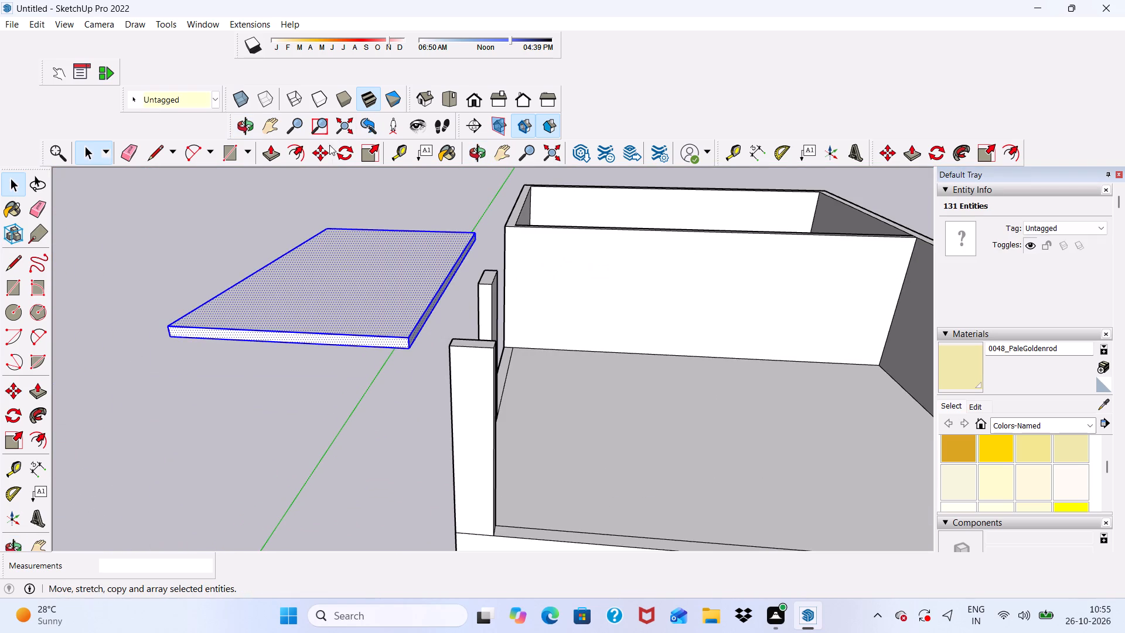
{"action": "left_click", "coordinate": [316, 153]}
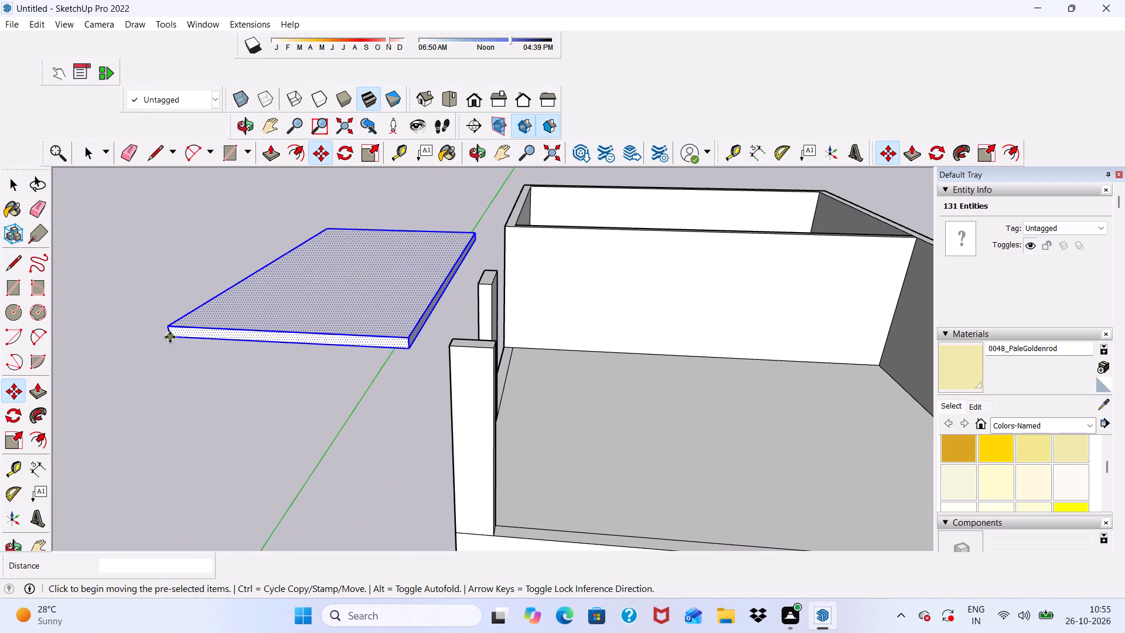
{"action": "left_click", "coordinate": [170, 337]}
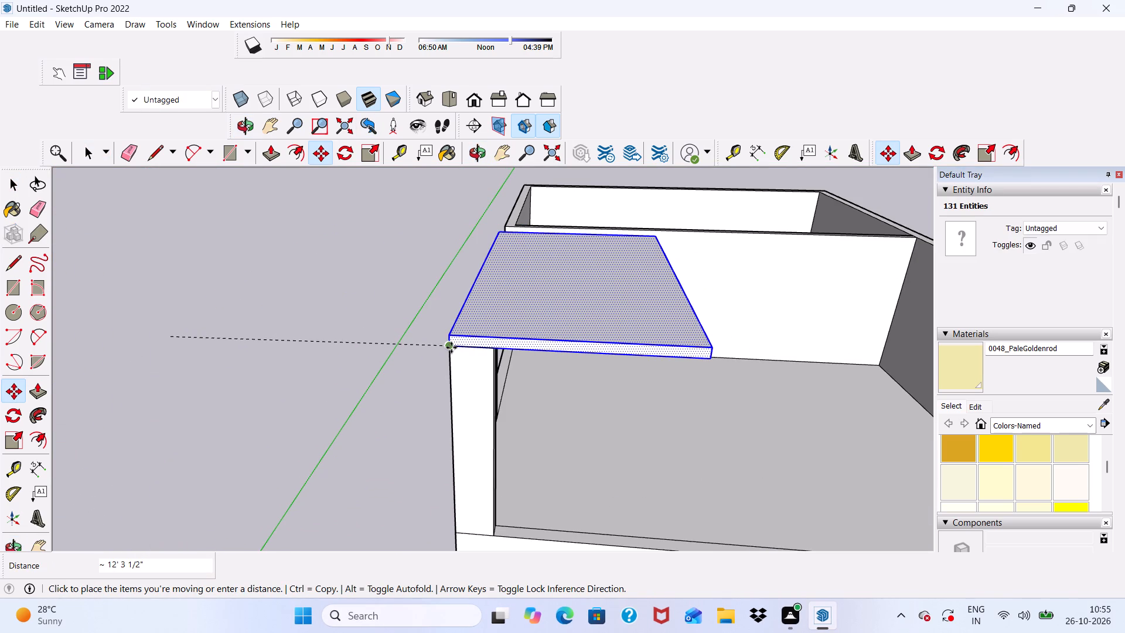
{"action": "left_click", "coordinate": [451, 348]}
Examine how the slab sits on the pillars from several sides, clear the selection and check the building in front view.
{"action": "middle_click_drag", "start_coordinate": [453, 348], "coordinate": [834, 318]}
{"action": "middle_click_drag", "start_coordinate": [403, 253], "coordinate": [557, 257]}
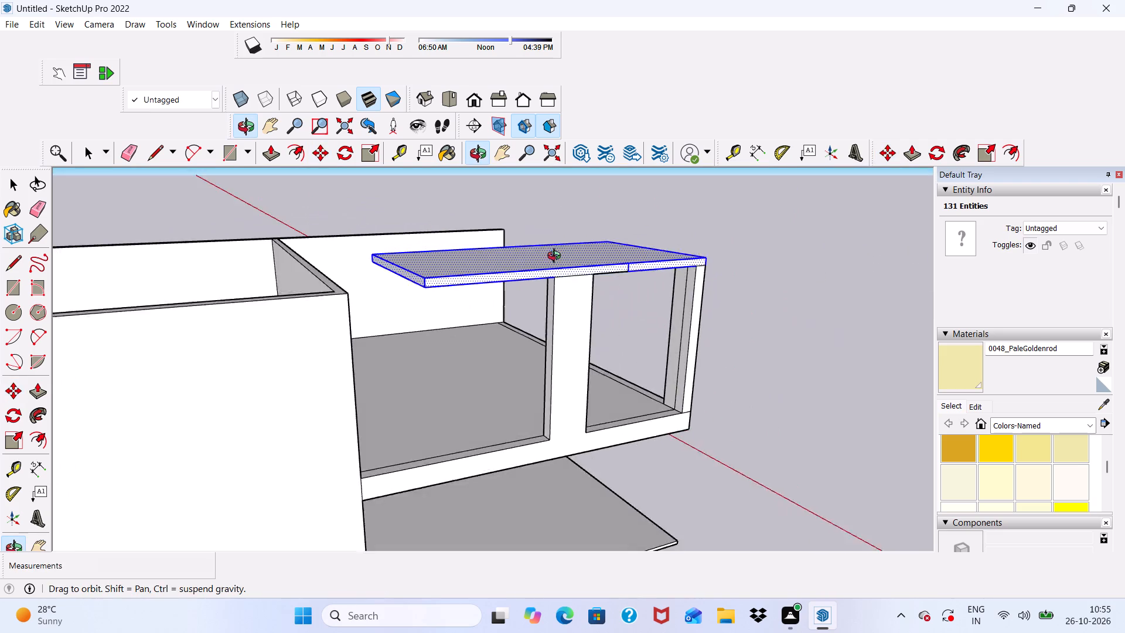
{"action": "middle_click_drag", "start_coordinate": [557, 257], "coordinate": [580, 285]}
{"action": "scroll", "coordinate": [479, 316], "scroll_direction": "up", "scroll_amount": 6}
{"action": "scroll", "coordinate": [461, 320], "scroll_direction": "down", "scroll_amount": 2}
{"action": "middle_click_drag", "start_coordinate": [453, 329], "coordinate": [91, 142]}
{"action": "middle_click_drag", "start_coordinate": [472, 295], "coordinate": [241, 444]}
{"action": "scroll", "coordinate": [305, 325], "scroll_direction": "down", "scroll_amount": 4}
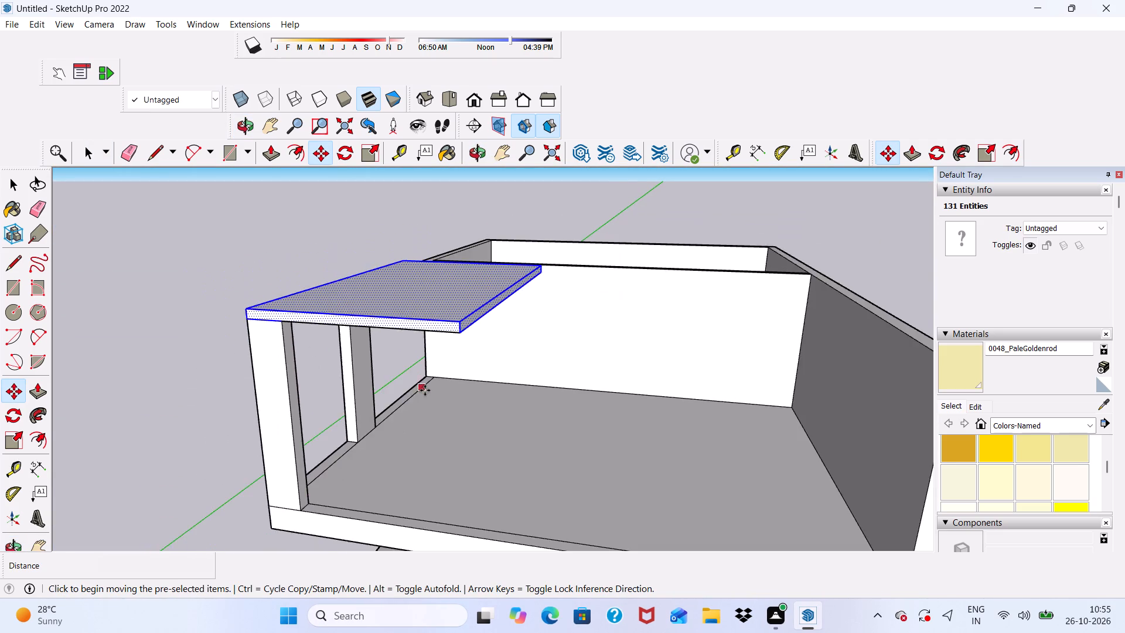
{"action": "scroll", "coordinate": [425, 390], "scroll_direction": "down", "scroll_amount": 4}
{"action": "left_click_drag", "start_coordinate": [362, 383], "coordinate": [300, 380]}
{"action": "key", "text": "space"}
{"action": "key", "text": "space"}
{"action": "left_click", "coordinate": [265, 375]}
{"action": "scroll", "coordinate": [284, 328], "scroll_direction": "down", "scroll_amount": 4}
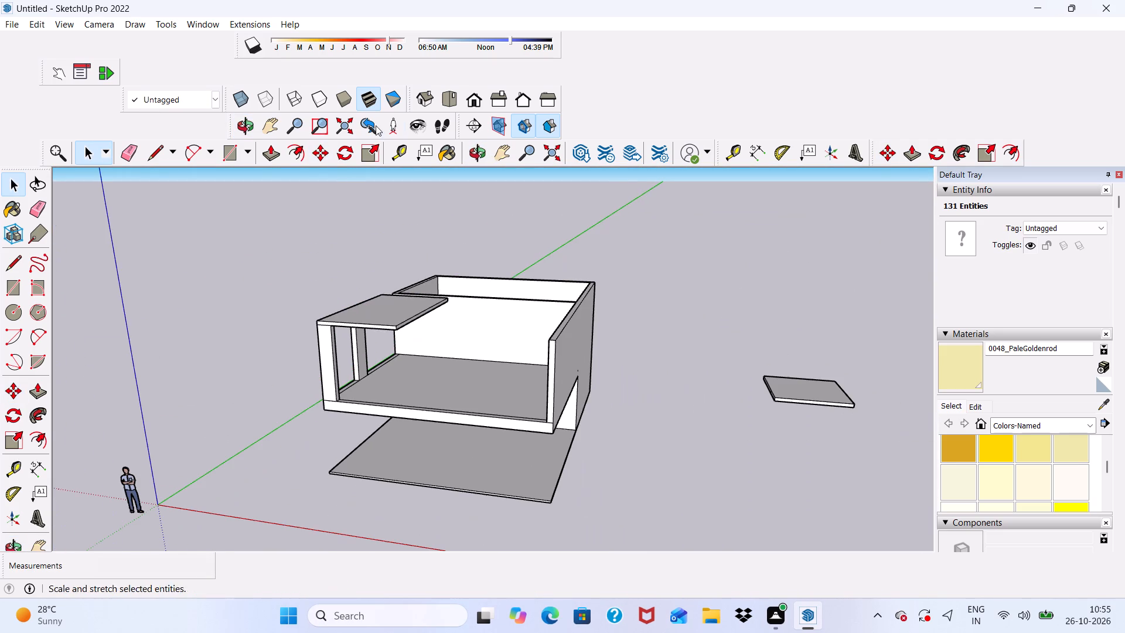
{"action": "left_click", "coordinate": [471, 94]}
{"action": "scroll", "coordinate": [332, 372], "scroll_direction": "down", "scroll_amount": 1}
{"action": "middle_click_drag", "start_coordinate": [295, 387], "coordinate": [379, 356]}
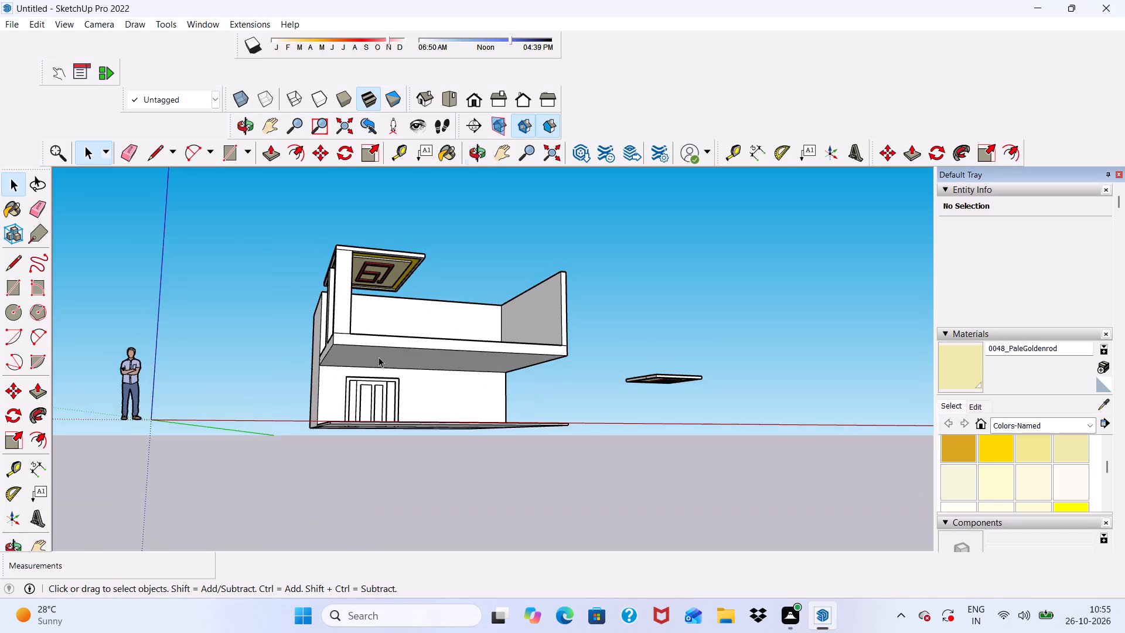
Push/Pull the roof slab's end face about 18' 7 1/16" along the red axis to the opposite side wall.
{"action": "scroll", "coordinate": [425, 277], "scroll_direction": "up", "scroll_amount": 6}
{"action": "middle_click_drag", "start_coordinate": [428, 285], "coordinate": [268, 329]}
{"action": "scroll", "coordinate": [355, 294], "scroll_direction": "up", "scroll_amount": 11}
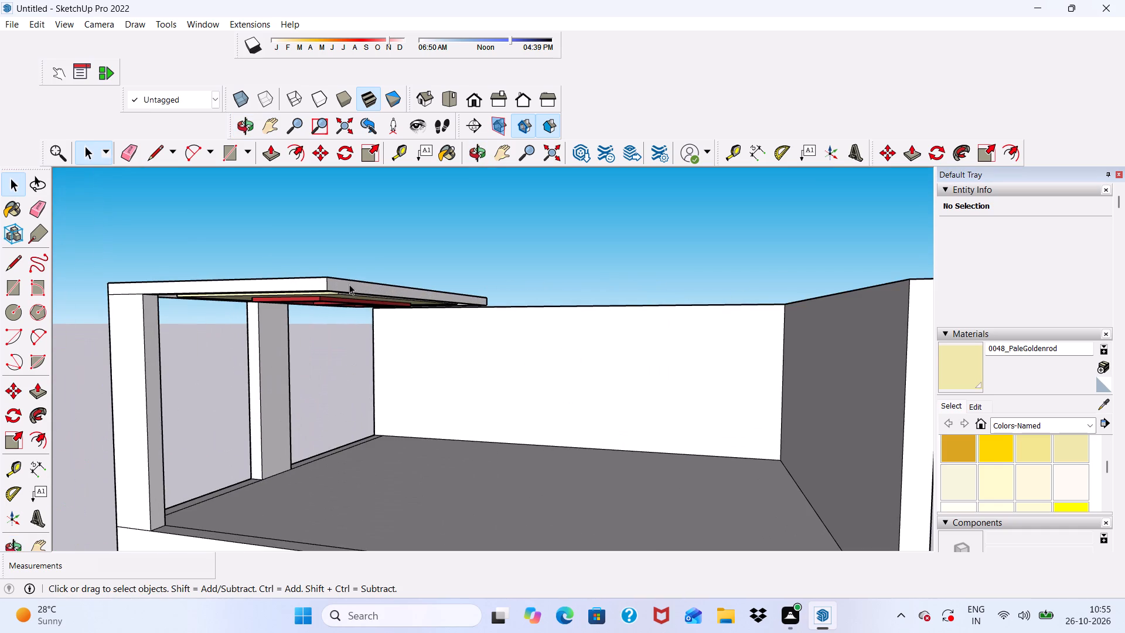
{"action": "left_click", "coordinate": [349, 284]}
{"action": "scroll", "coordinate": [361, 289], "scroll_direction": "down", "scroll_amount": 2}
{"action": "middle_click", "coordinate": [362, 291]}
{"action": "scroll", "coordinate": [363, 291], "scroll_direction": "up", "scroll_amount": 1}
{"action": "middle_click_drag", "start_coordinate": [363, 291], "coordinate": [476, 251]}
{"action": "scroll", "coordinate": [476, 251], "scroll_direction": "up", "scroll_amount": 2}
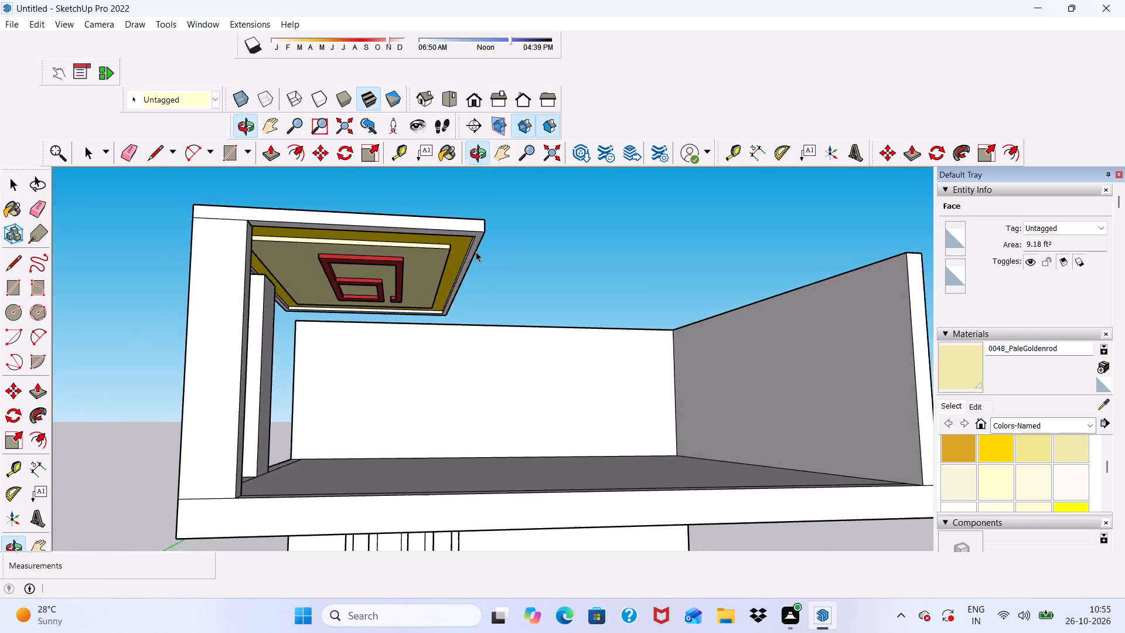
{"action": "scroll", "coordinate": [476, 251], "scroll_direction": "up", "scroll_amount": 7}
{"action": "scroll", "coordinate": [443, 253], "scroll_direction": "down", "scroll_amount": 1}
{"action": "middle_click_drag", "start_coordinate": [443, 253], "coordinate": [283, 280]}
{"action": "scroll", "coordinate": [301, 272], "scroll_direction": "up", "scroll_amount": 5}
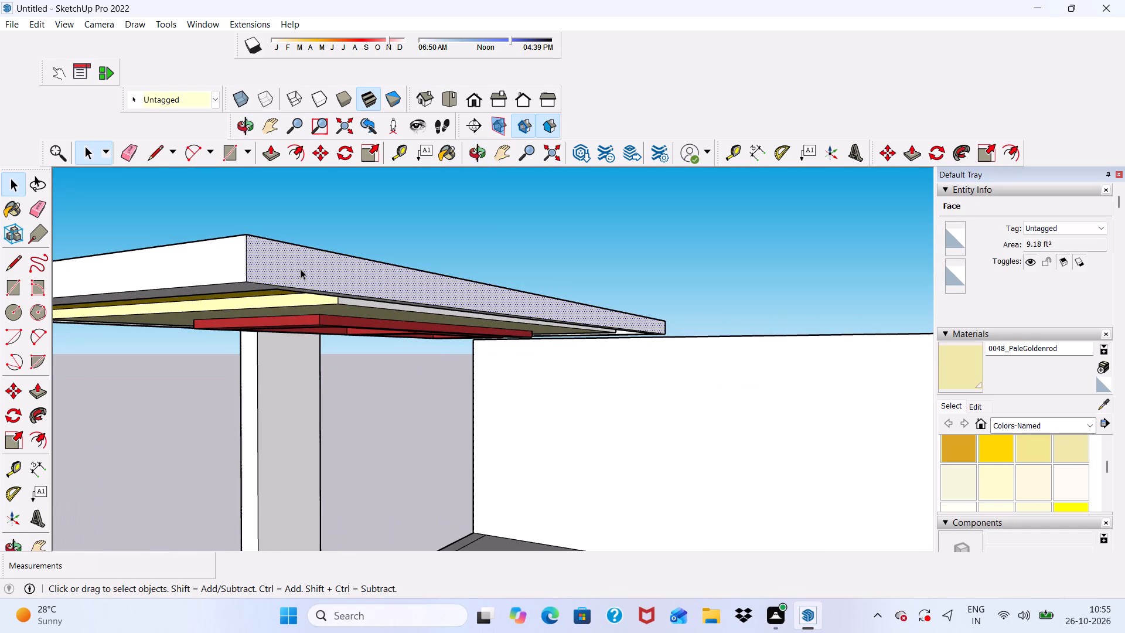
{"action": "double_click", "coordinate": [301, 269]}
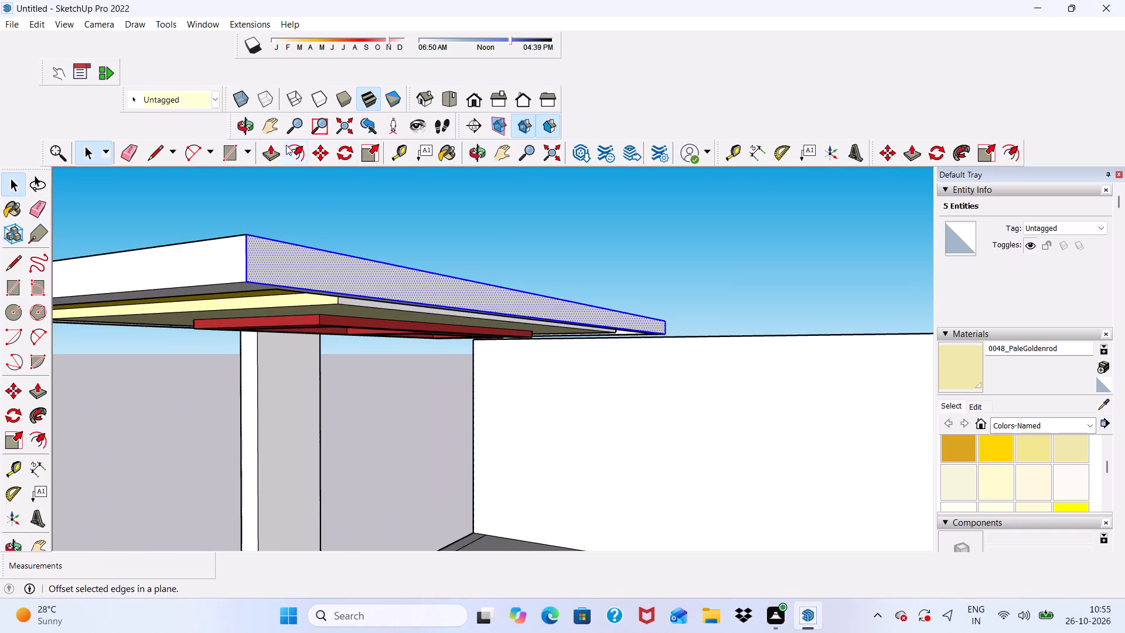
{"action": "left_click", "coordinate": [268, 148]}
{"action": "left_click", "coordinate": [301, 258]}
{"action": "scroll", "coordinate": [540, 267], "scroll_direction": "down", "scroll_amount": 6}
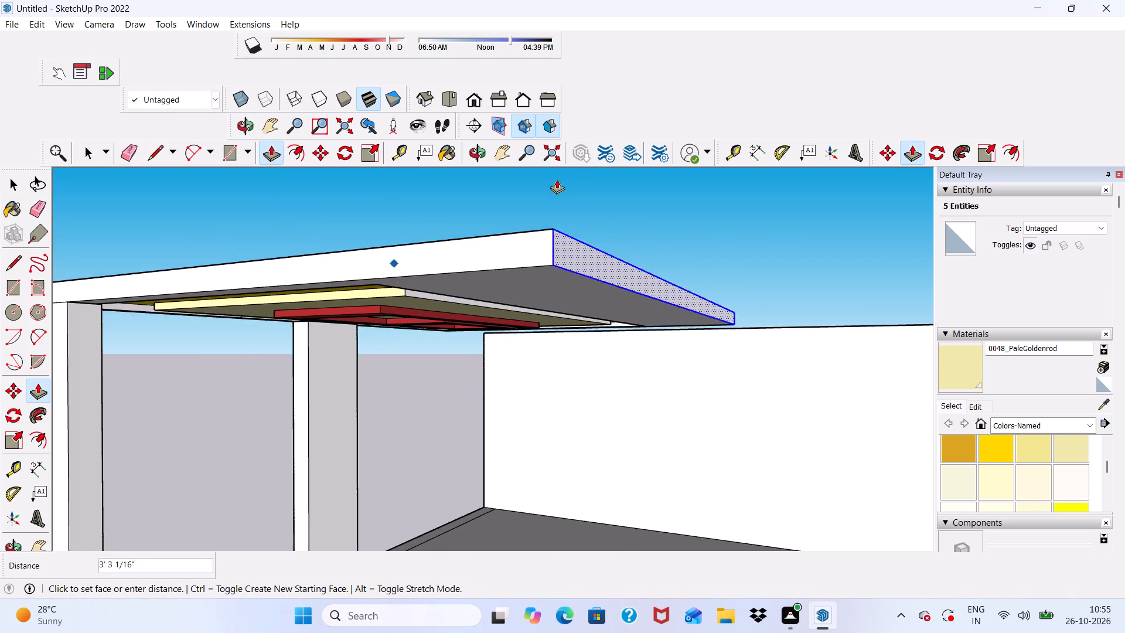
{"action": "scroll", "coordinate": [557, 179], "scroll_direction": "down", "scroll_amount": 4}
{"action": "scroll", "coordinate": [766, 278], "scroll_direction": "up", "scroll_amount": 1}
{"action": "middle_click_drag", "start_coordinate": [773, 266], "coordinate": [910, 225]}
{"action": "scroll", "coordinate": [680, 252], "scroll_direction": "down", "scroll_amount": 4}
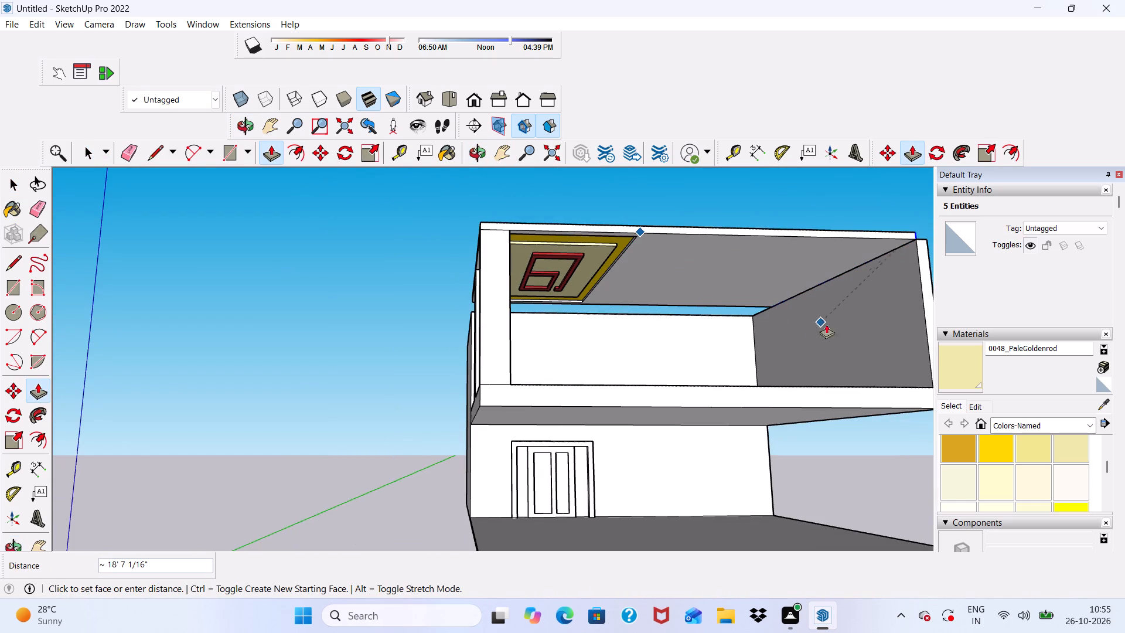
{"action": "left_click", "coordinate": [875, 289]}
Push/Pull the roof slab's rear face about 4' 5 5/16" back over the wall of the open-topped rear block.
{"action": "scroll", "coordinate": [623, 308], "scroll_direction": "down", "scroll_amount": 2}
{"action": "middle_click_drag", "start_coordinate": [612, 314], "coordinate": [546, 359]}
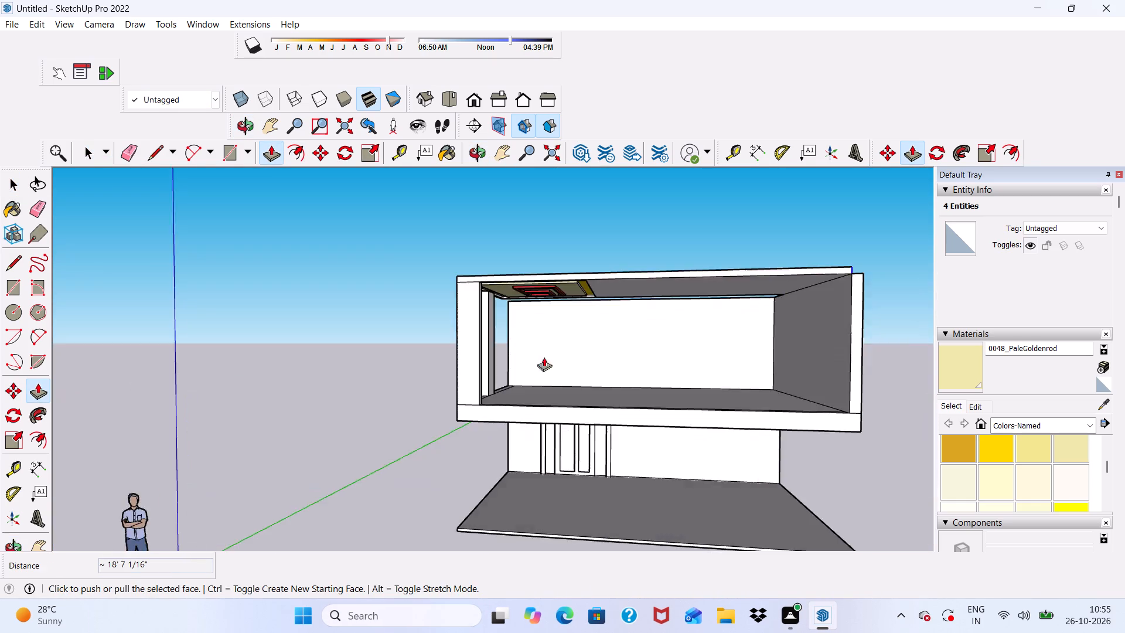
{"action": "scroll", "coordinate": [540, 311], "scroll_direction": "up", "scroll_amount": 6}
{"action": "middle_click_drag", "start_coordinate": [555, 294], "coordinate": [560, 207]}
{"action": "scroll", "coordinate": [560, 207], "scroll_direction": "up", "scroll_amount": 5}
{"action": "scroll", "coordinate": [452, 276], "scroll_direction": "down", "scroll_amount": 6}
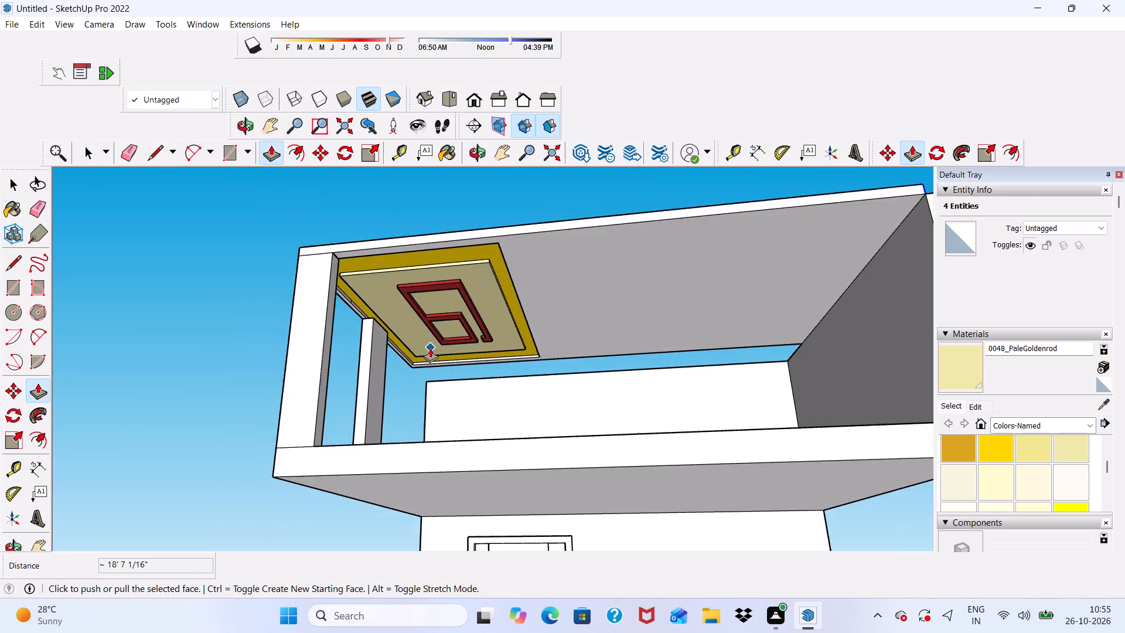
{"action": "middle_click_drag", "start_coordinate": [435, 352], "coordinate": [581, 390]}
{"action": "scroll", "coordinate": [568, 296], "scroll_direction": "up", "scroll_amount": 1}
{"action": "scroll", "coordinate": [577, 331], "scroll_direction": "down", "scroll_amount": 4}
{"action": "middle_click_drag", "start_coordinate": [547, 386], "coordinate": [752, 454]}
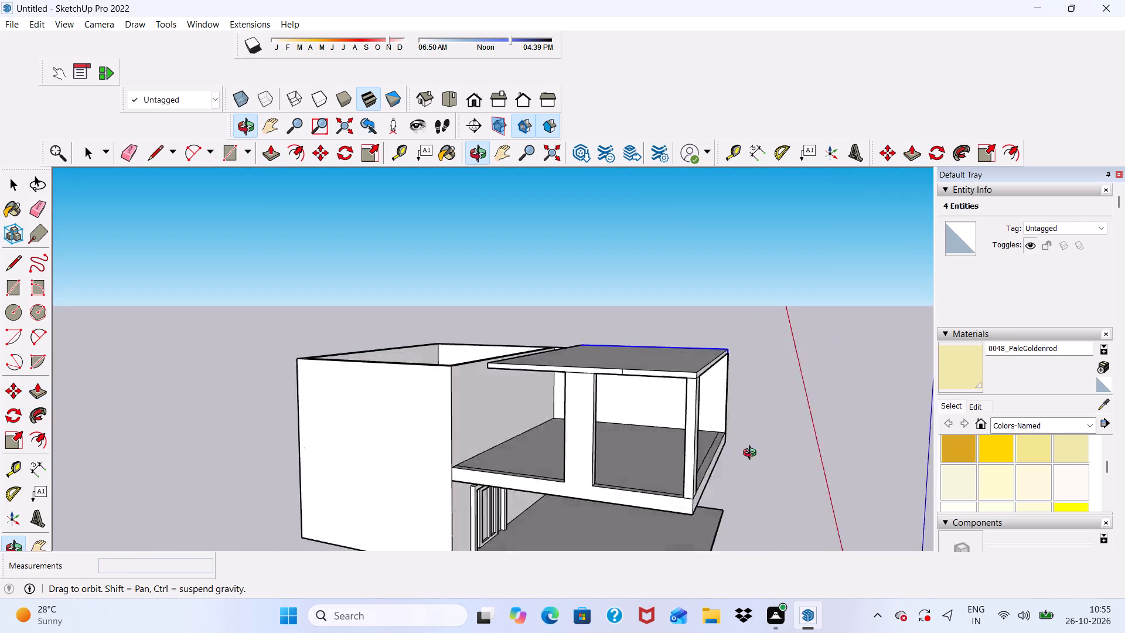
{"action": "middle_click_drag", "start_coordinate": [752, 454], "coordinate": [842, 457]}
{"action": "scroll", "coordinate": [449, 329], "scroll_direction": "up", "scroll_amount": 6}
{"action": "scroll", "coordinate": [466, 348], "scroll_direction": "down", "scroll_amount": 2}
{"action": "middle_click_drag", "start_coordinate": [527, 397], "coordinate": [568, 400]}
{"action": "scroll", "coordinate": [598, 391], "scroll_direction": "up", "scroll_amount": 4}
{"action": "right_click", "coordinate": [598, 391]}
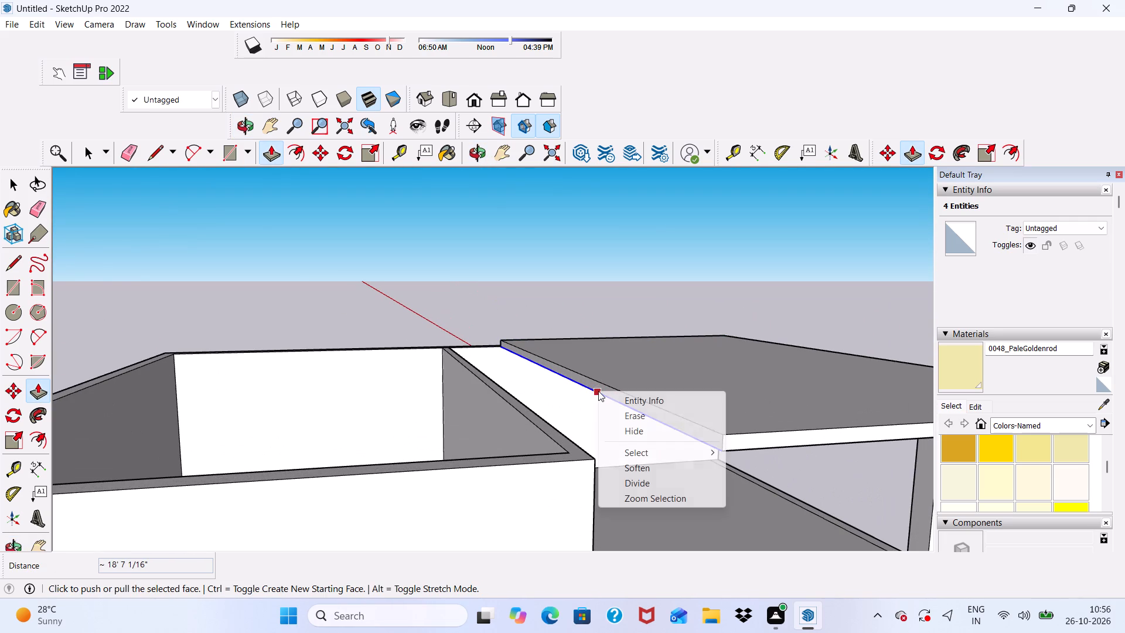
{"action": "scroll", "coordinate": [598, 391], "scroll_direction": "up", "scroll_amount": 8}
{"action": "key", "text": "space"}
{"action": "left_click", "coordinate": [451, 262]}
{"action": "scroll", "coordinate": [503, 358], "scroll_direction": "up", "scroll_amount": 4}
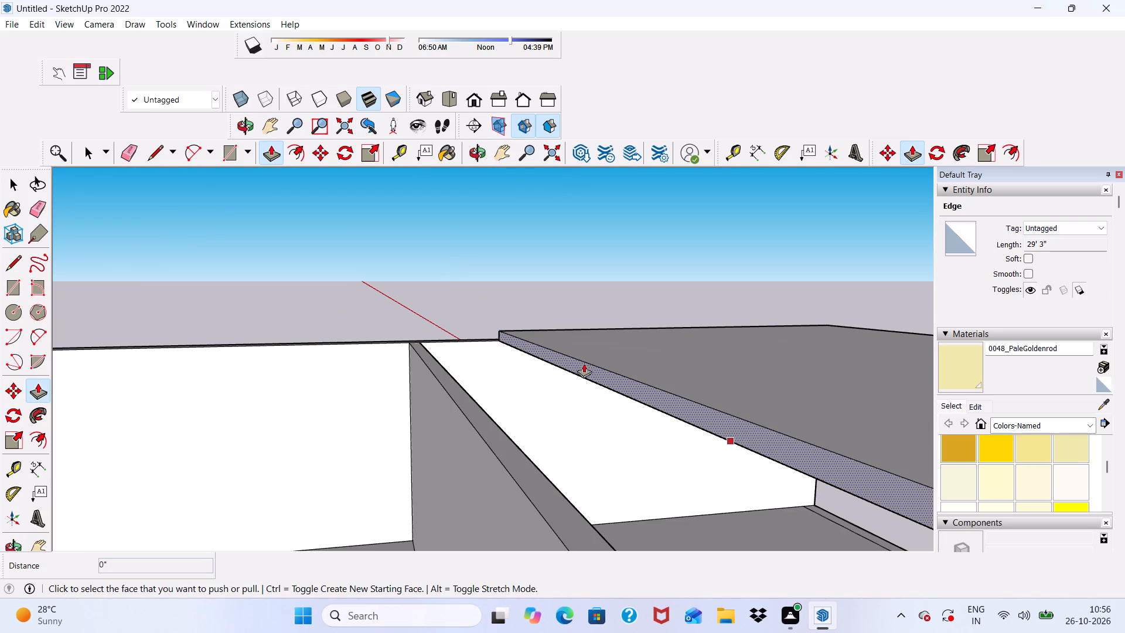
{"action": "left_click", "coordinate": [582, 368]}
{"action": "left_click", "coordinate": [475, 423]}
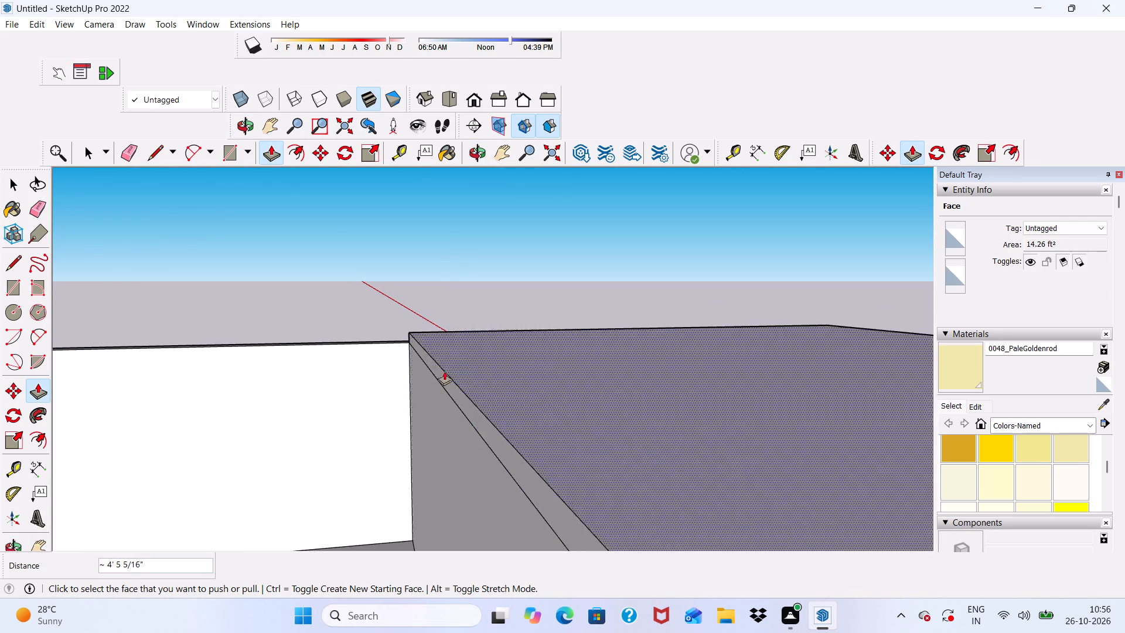
Examine the extended roof slab and its coloured ceiling panel from below, in front view and from the pillar side.
{"action": "scroll", "coordinate": [308, 350], "scroll_direction": "down", "scroll_amount": 7}
{"action": "middle_click_drag", "start_coordinate": [308, 410], "coordinate": [88, 329]}
{"action": "scroll", "coordinate": [336, 300], "scroll_direction": "down", "scroll_amount": 5}
{"action": "middle_click_drag", "start_coordinate": [359, 360], "coordinate": [170, 307]}
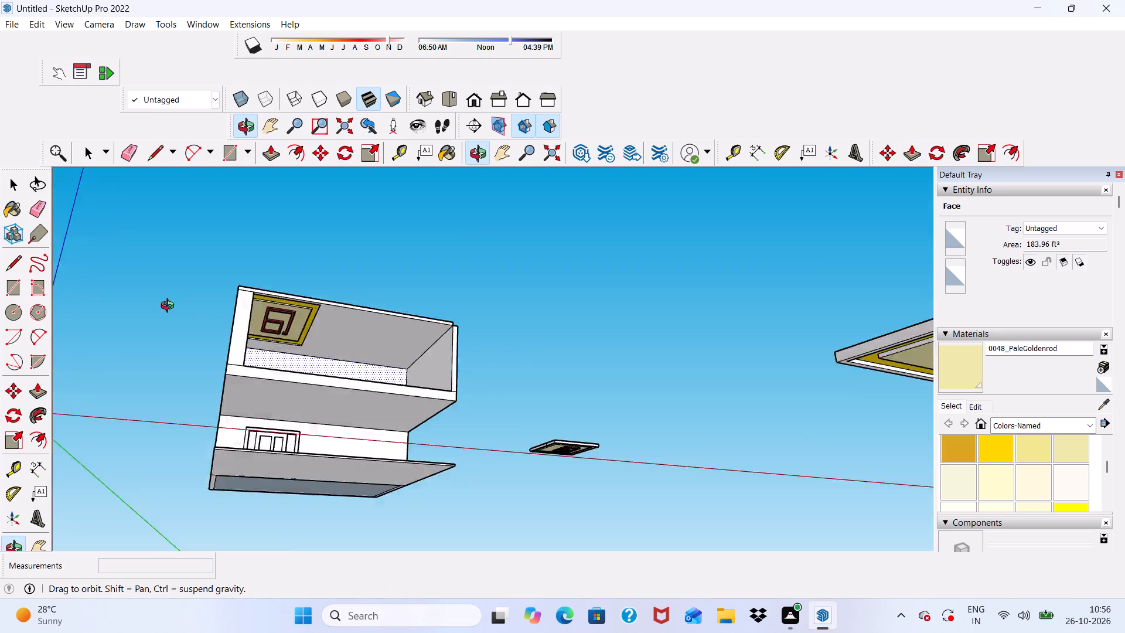
{"action": "middle_click_drag", "start_coordinate": [170, 307], "coordinate": [151, 302]}
{"action": "scroll", "coordinate": [336, 289], "scroll_direction": "up", "scroll_amount": 19}
{"action": "scroll", "coordinate": [331, 372], "scroll_direction": "down", "scroll_amount": 1}
{"action": "middle_click_drag", "start_coordinate": [332, 378], "coordinate": [339, 452]}
{"action": "key", "text": "space"}
{"action": "scroll", "coordinate": [310, 333], "scroll_direction": "down", "scroll_amount": 6}
{"action": "middle_click_drag", "start_coordinate": [325, 453], "coordinate": [420, 455]}
{"action": "scroll", "coordinate": [421, 462], "scroll_direction": "up", "scroll_amount": 1}
{"action": "left_click", "coordinate": [425, 461]}
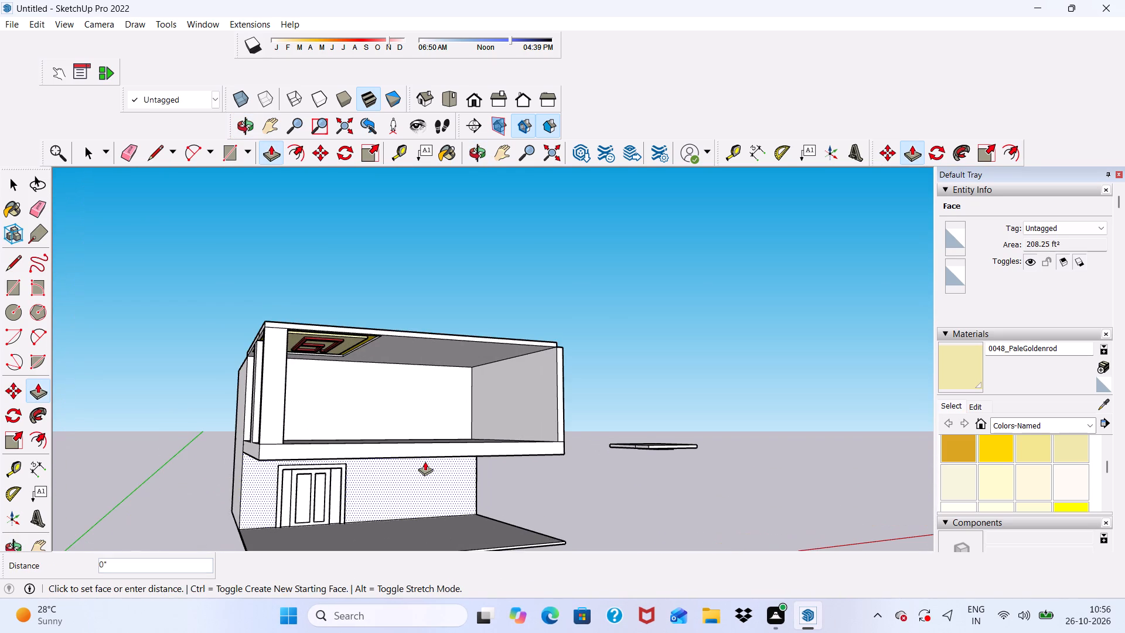
{"action": "key", "text": "b"}
{"action": "key", "text": "space"}
{"action": "scroll", "coordinate": [376, 377], "scroll_direction": "up", "scroll_amount": 5}
{"action": "scroll", "coordinate": [335, 310], "scroll_direction": "up", "scroll_amount": 4}
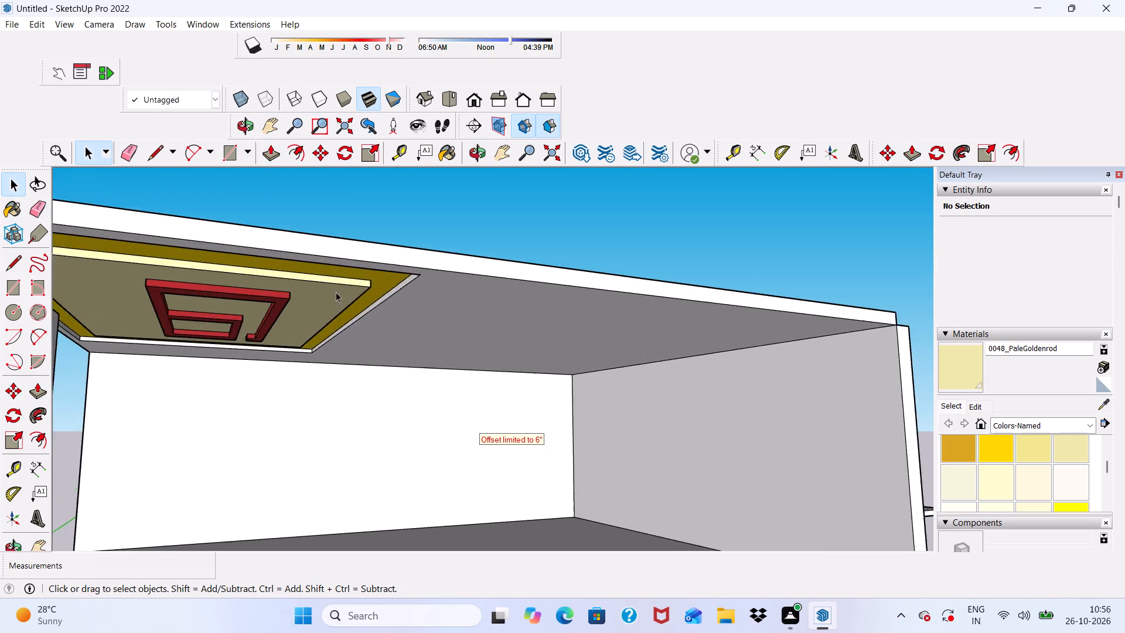
{"action": "scroll", "coordinate": [336, 292], "scroll_direction": "up", "scroll_amount": 2}
{"action": "scroll", "coordinate": [347, 289], "scroll_direction": "down", "scroll_amount": 6}
{"action": "left_click", "coordinate": [854, 356]}
{"action": "middle_click_drag", "start_coordinate": [692, 430], "coordinate": [597, 405]}
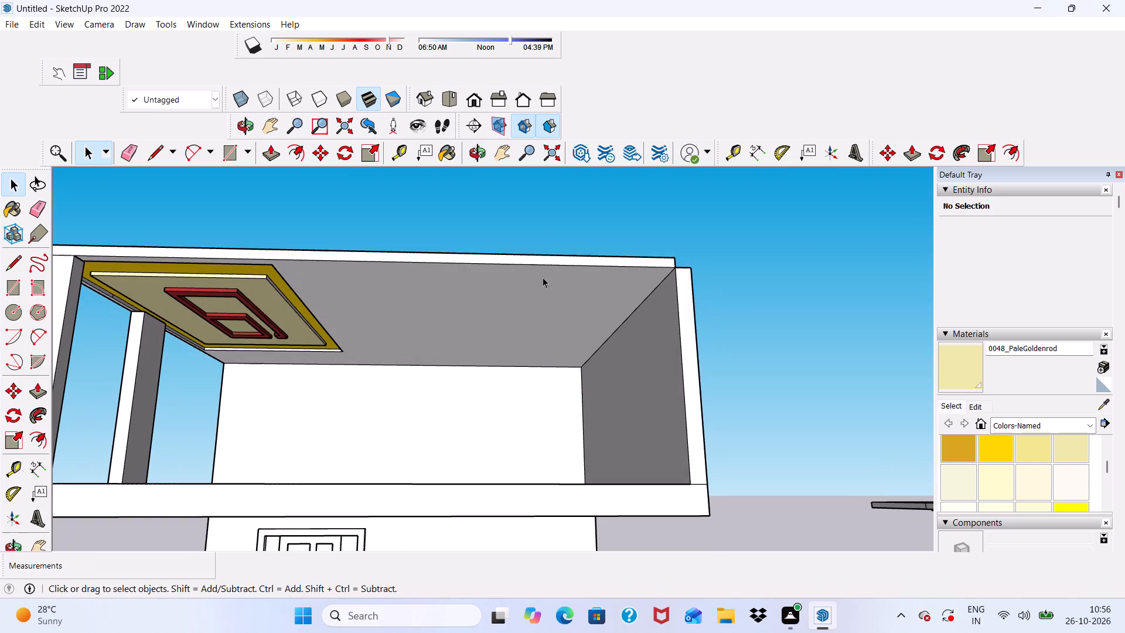
{"action": "left_click", "coordinate": [469, 97]}
{"action": "scroll", "coordinate": [632, 403], "scroll_direction": "down", "scroll_amount": 4}
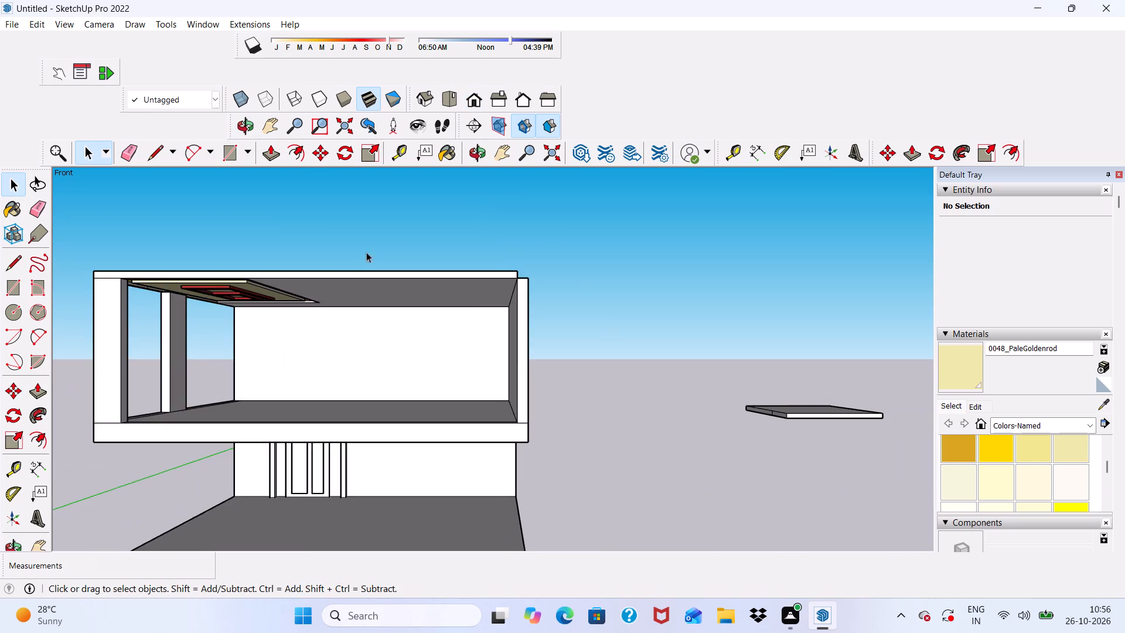
{"action": "scroll", "coordinate": [366, 252], "scroll_direction": "down", "scroll_amount": 3}
{"action": "scroll", "coordinate": [334, 246], "scroll_direction": "up", "scroll_amount": 4}
{"action": "middle_click_drag", "start_coordinate": [329, 411], "coordinate": [483, 409]}
{"action": "scroll", "coordinate": [407, 352], "scroll_direction": "up", "scroll_amount": 6}
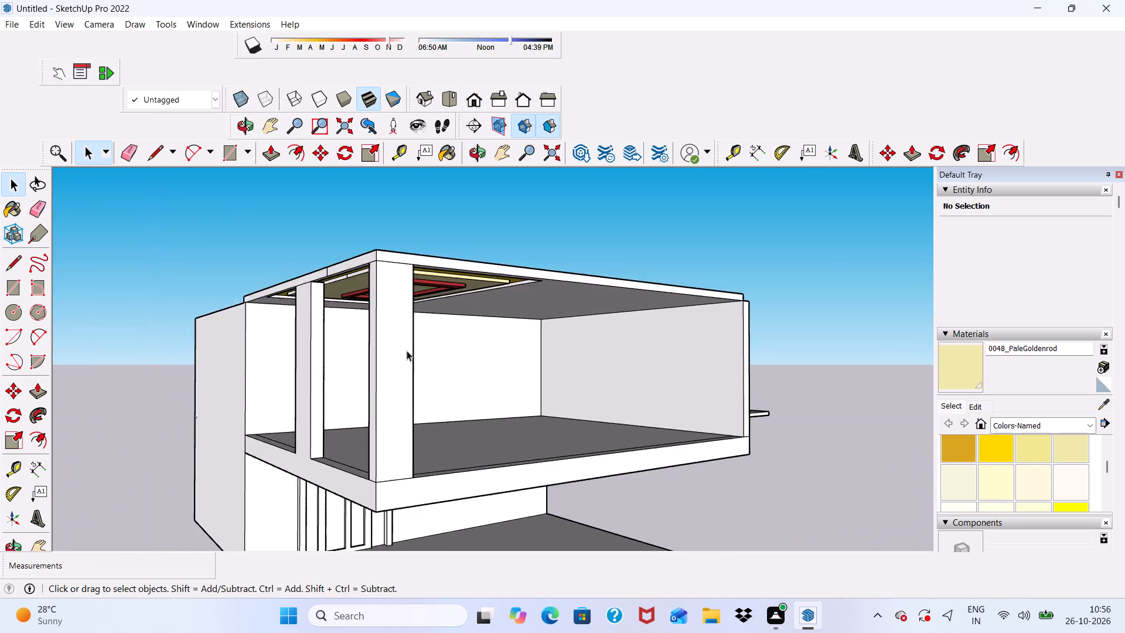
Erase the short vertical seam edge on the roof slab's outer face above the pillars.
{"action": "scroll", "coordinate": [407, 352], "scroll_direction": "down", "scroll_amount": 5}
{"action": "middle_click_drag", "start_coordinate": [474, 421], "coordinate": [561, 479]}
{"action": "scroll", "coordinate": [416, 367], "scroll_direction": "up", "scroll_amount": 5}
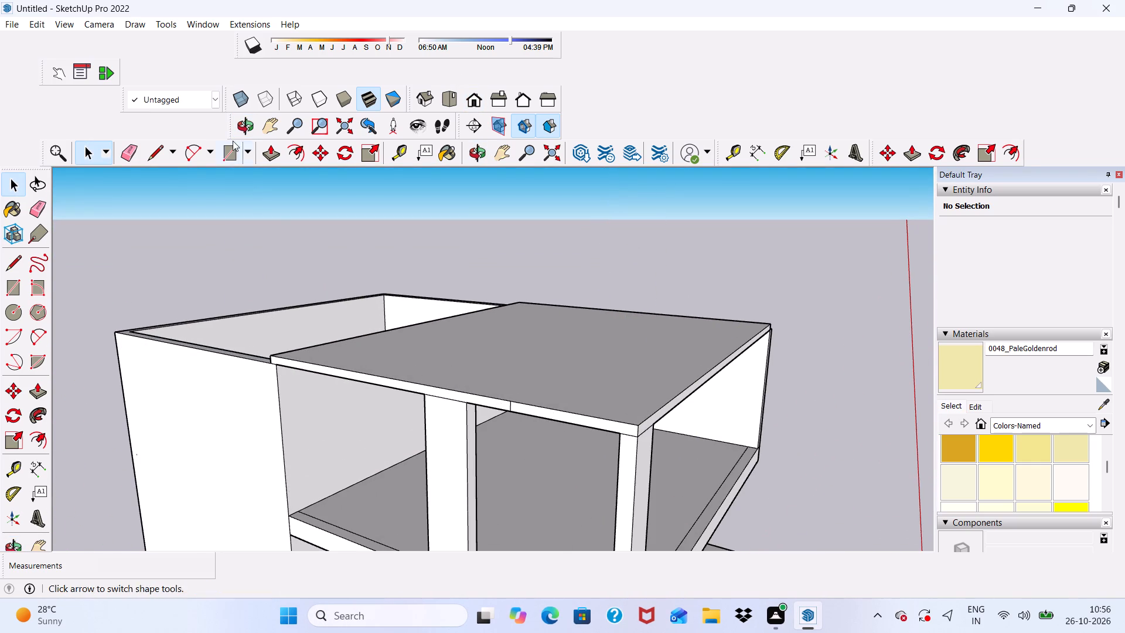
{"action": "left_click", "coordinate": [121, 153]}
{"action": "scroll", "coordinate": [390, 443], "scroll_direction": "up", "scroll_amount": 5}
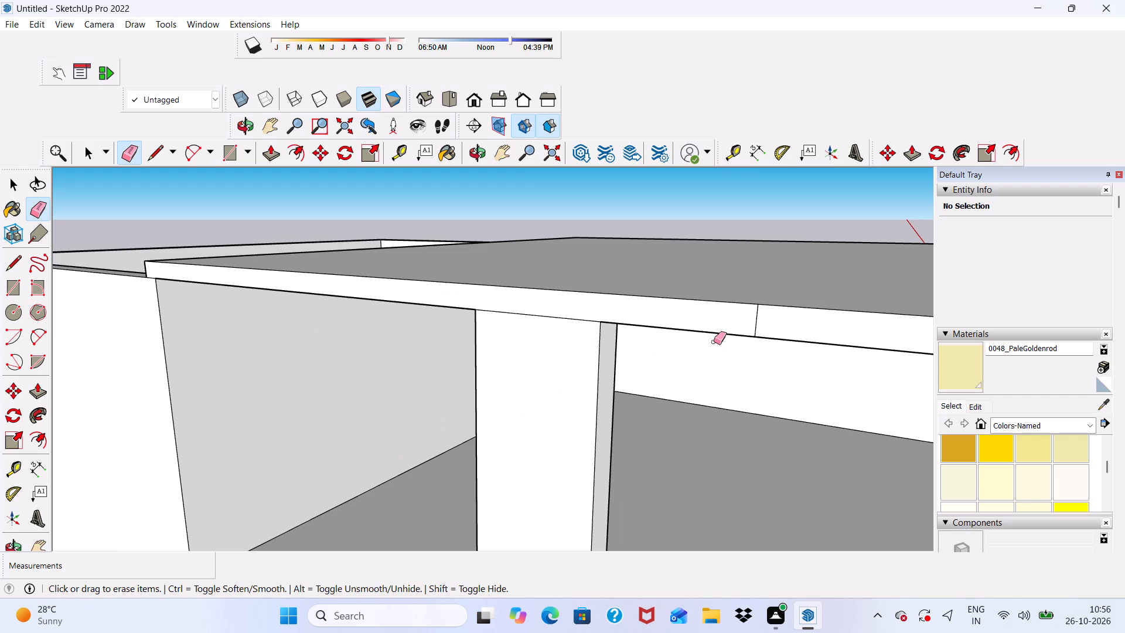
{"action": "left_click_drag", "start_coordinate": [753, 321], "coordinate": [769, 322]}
Examine how the coloured ceiling panel sits under the extended roof slab from the front and from below.
{"action": "scroll", "coordinate": [693, 334], "scroll_direction": "down", "scroll_amount": 12}
{"action": "scroll", "coordinate": [593, 415], "scroll_direction": "up", "scroll_amount": 1}
{"action": "middle_click_drag", "start_coordinate": [597, 415], "coordinate": [377, 402]}
{"action": "scroll", "coordinate": [486, 440], "scroll_direction": "up", "scroll_amount": 5}
{"action": "scroll", "coordinate": [481, 440], "scroll_direction": "down", "scroll_amount": 2}
{"action": "middle_click_drag", "start_coordinate": [471, 451], "coordinate": [454, 353]}
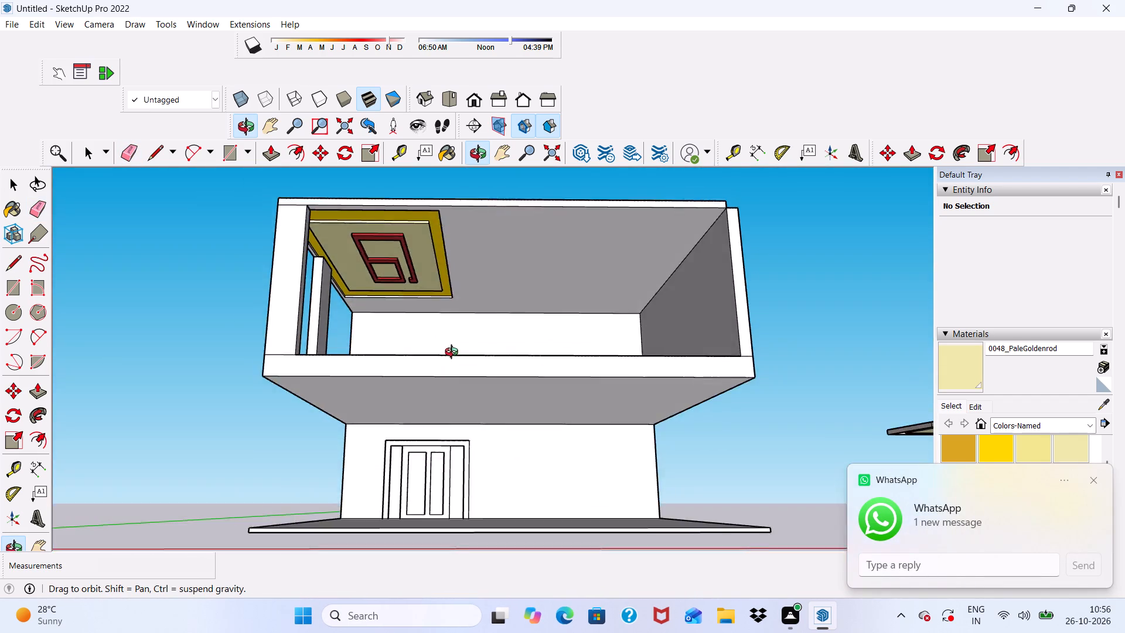
{"action": "middle_click_drag", "start_coordinate": [454, 353], "coordinate": [484, 420]}
{"action": "scroll", "coordinate": [458, 394], "scroll_direction": "down", "scroll_amount": 5}
{"action": "middle_click_drag", "start_coordinate": [458, 426], "coordinate": [441, 374]}
{"action": "scroll", "coordinate": [419, 292], "scroll_direction": "up", "scroll_amount": 7}
{"action": "scroll", "coordinate": [419, 292], "scroll_direction": "down", "scroll_amount": 1}
{"action": "scroll", "coordinate": [427, 367], "scroll_direction": "up", "scroll_amount": 5}
{"action": "middle_click_drag", "start_coordinate": [428, 367], "coordinate": [428, 305]}
{"action": "scroll", "coordinate": [364, 322], "scroll_direction": "down", "scroll_amount": 5}
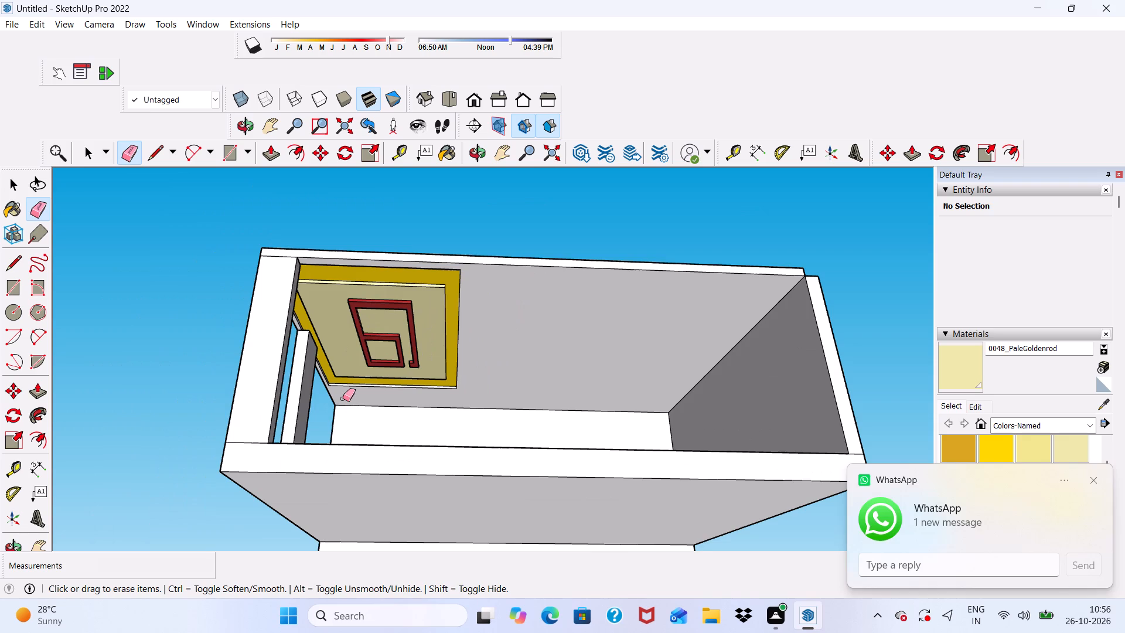
{"action": "scroll", "coordinate": [404, 381], "scroll_direction": "down", "scroll_amount": 5}
{"action": "key", "text": "space"}
{"action": "scroll", "coordinate": [439, 381], "scroll_direction": "down", "scroll_amount": 3}
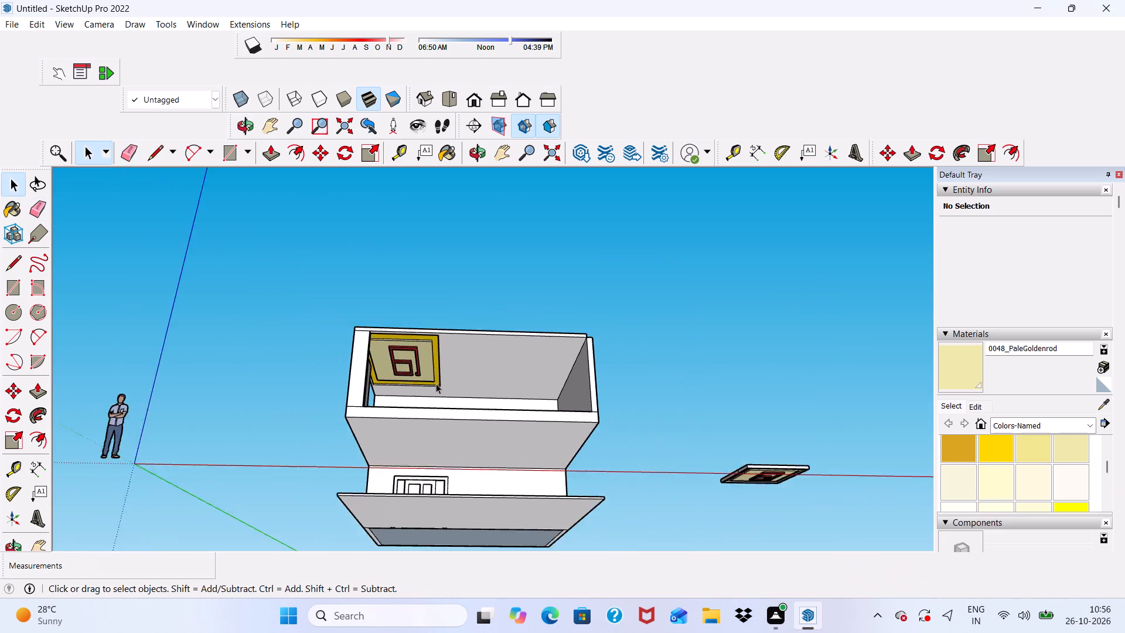
{"action": "middle_click_drag", "start_coordinate": [436, 387], "coordinate": [407, 474]}
{"action": "scroll", "coordinate": [414, 471], "scroll_direction": "up", "scroll_amount": 4}
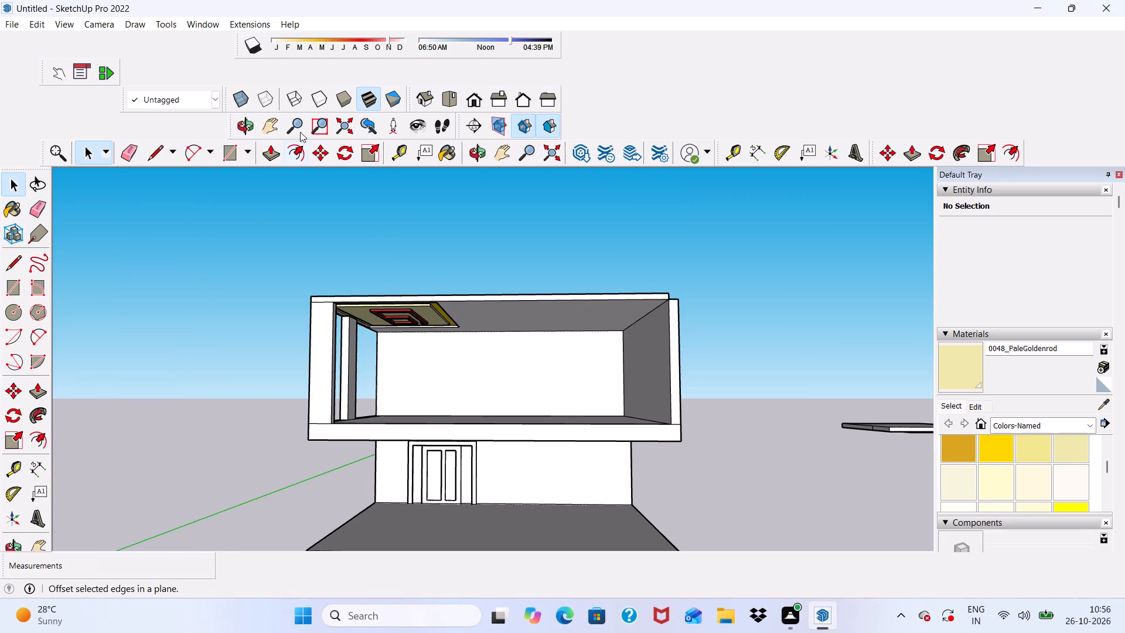
Start the Rectangle tool and inspect the upper storey's ceiling, interior and overhang from several angles.
{"action": "left_click", "coordinate": [227, 147]}
{"action": "scroll", "coordinate": [415, 399], "scroll_direction": "down", "scroll_amount": 1}
{"action": "middle_click_drag", "start_coordinate": [415, 399], "coordinate": [478, 409]}
{"action": "scroll", "coordinate": [476, 407], "scroll_direction": "up", "scroll_amount": 6}
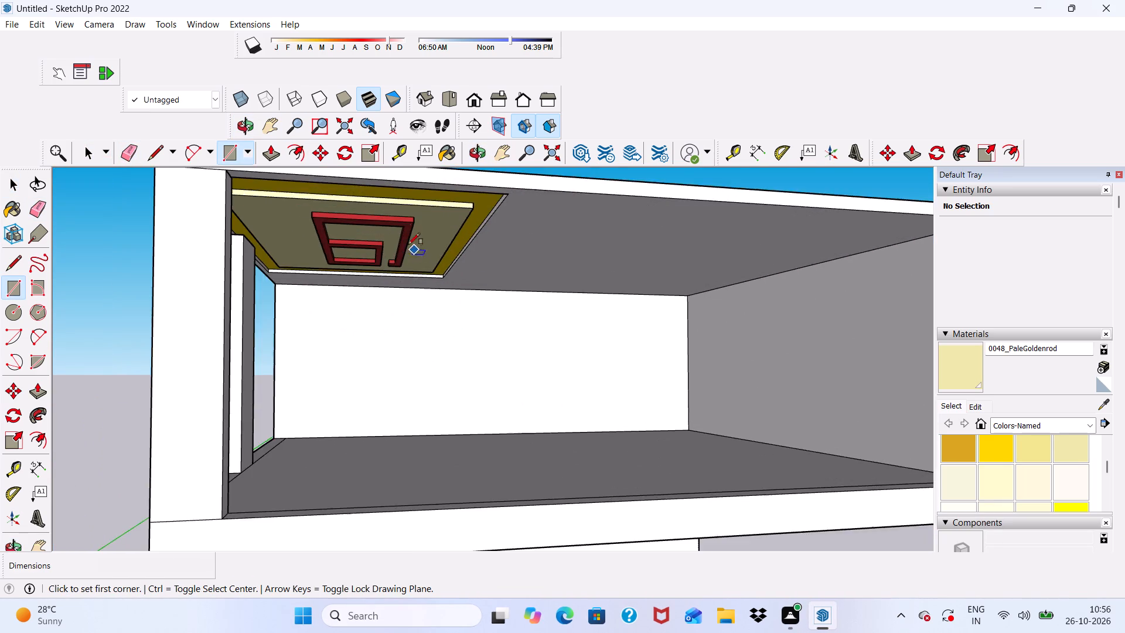
{"action": "scroll", "coordinate": [393, 226], "scroll_direction": "up", "scroll_amount": 4}
{"action": "scroll", "coordinate": [388, 234], "scroll_direction": "down", "scroll_amount": 9}
{"action": "middle_click_drag", "start_coordinate": [452, 460], "coordinate": [396, 494]}
{"action": "scroll", "coordinate": [383, 479], "scroll_direction": "up", "scroll_amount": 1}
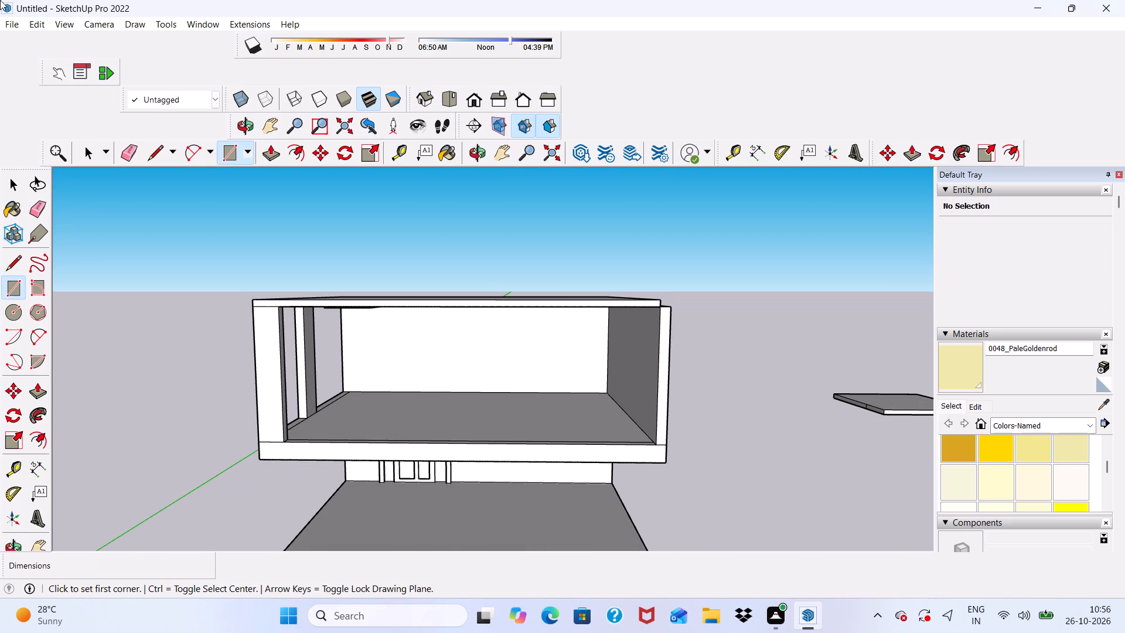
{"action": "scroll", "coordinate": [684, 385], "scroll_direction": "down", "scroll_amount": 5}
{"action": "middle_click_drag", "start_coordinate": [545, 460], "coordinate": [545, 447]}
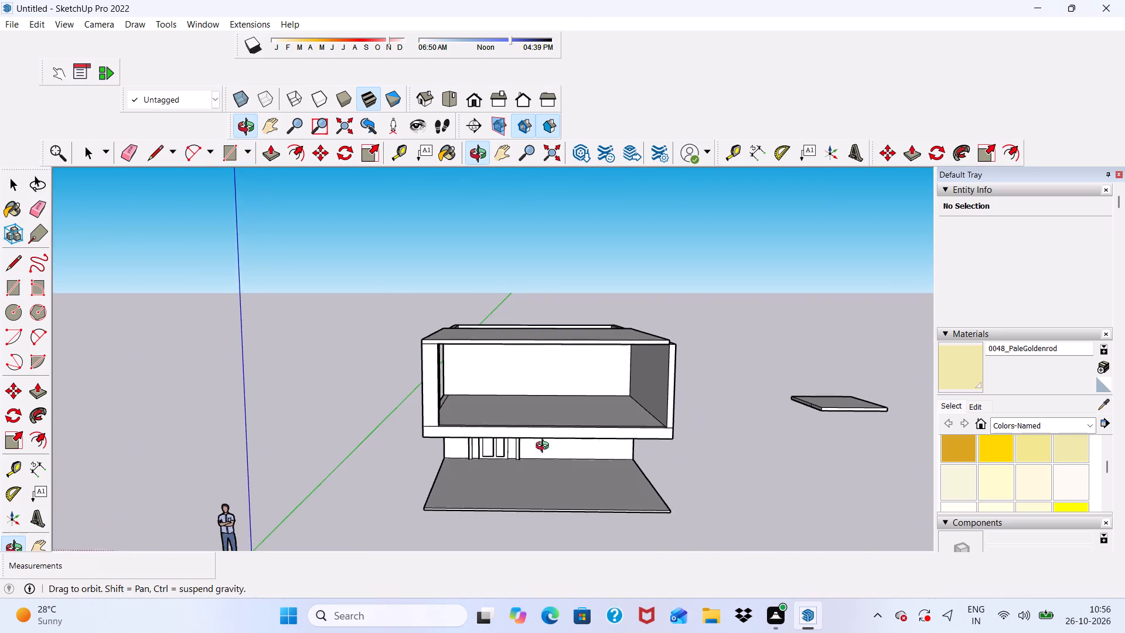
{"action": "middle_click_drag", "start_coordinate": [545, 447], "coordinate": [563, 371]}
{"action": "scroll", "coordinate": [563, 371], "scroll_direction": "up", "scroll_amount": 5}
{"action": "scroll", "coordinate": [562, 393], "scroll_direction": "down", "scroll_amount": 1}
{"action": "middle_click_drag", "start_coordinate": [562, 397], "coordinate": [556, 446]}
{"action": "scroll", "coordinate": [555, 447], "scroll_direction": "up", "scroll_amount": 2}
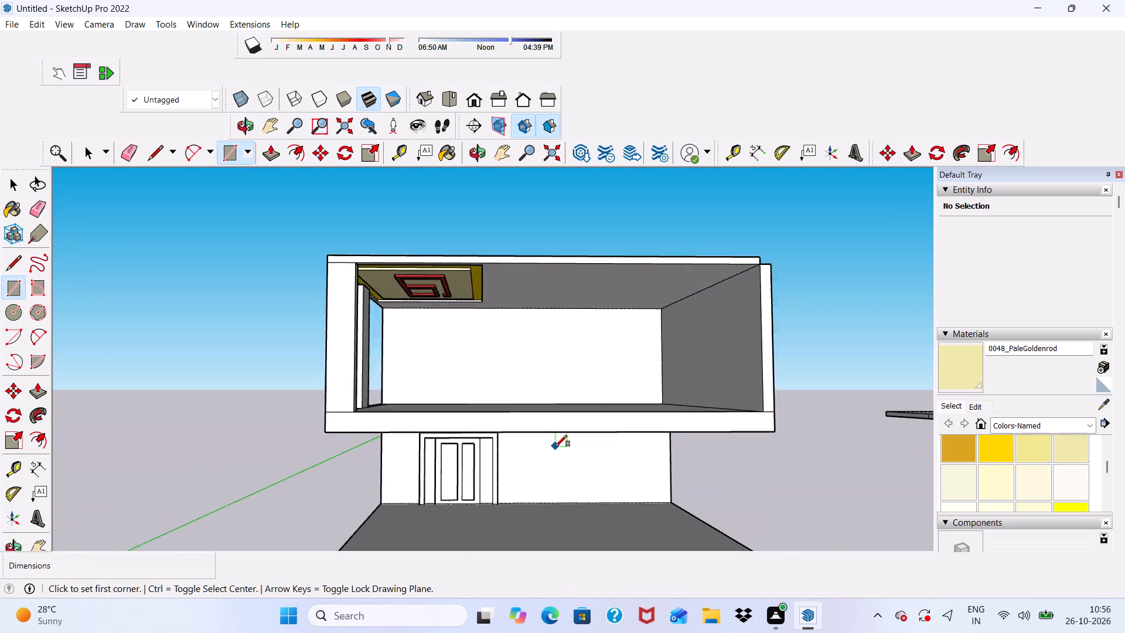
{"action": "scroll", "coordinate": [555, 447], "scroll_direction": "up", "scroll_amount": 3}
{"action": "middle_click_drag", "start_coordinate": [365, 254], "coordinate": [404, 217]}
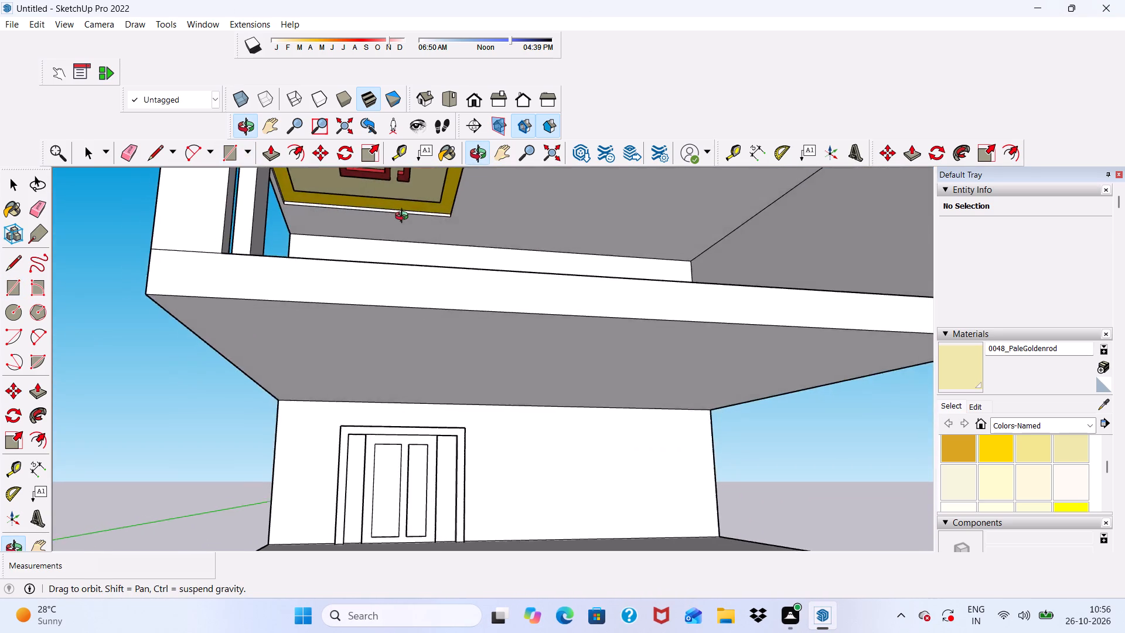
{"action": "middle_click_drag", "start_coordinate": [404, 217], "coordinate": [415, 323]}
{"action": "scroll", "coordinate": [414, 320], "scroll_direction": "down", "scroll_amount": 4}
{"action": "middle_click_drag", "start_coordinate": [554, 493], "coordinate": [520, 375]}
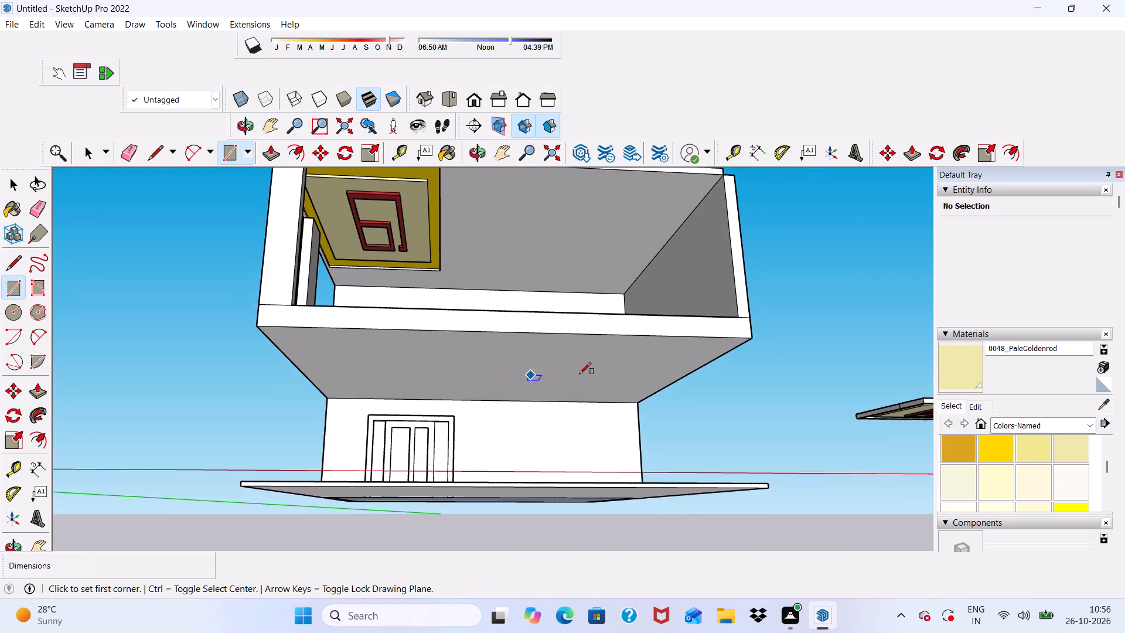
{"action": "scroll", "coordinate": [607, 303], "scroll_direction": "up", "scroll_amount": 1}
{"action": "scroll", "coordinate": [601, 314], "scroll_direction": "down", "scroll_amount": 5}
{"action": "middle_click_drag", "start_coordinate": [605, 364], "coordinate": [576, 444]}
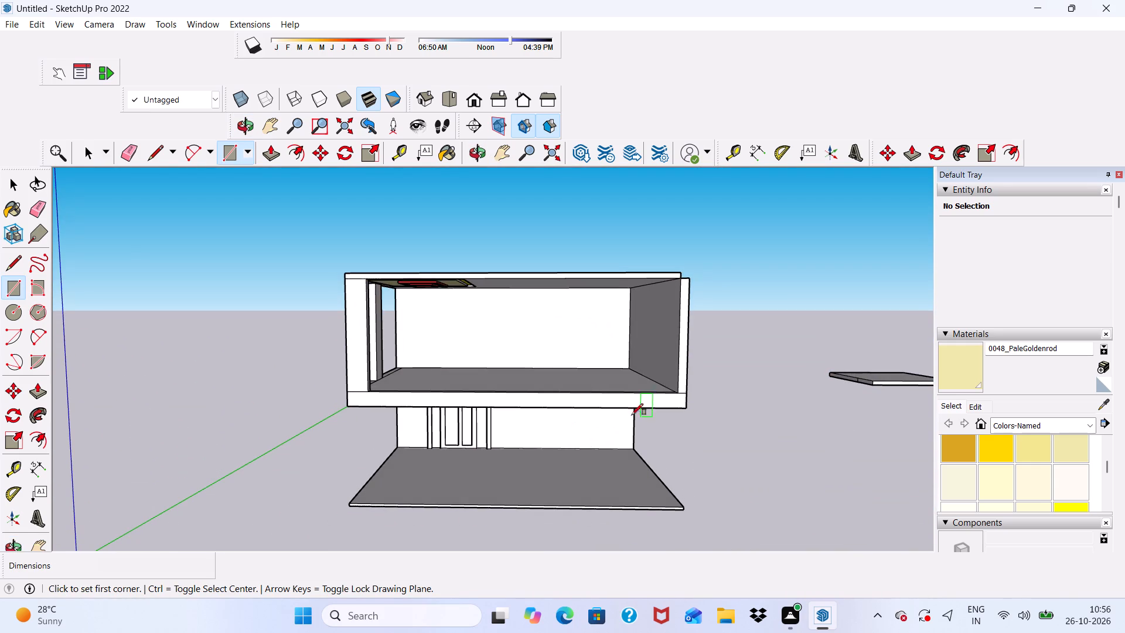
{"action": "scroll", "coordinate": [437, 259], "scroll_direction": "up", "scroll_amount": 10}
{"action": "scroll", "coordinate": [386, 324], "scroll_direction": "down", "scroll_amount": 2}
{"action": "middle_click_drag", "start_coordinate": [385, 324], "coordinate": [388, 290]}
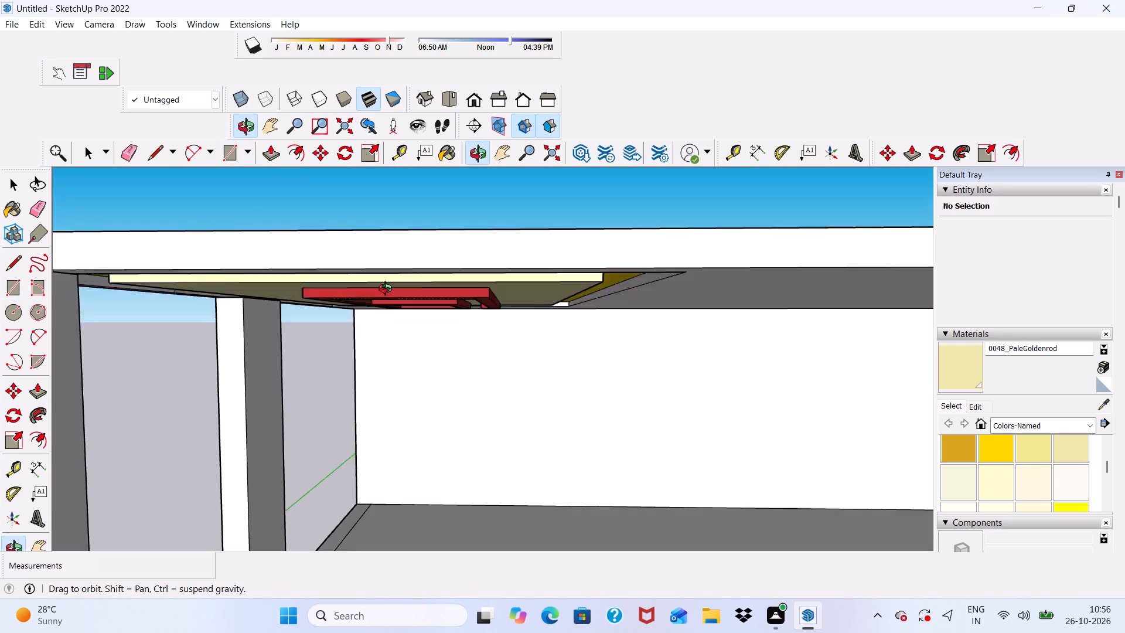
{"action": "middle_click_drag", "start_coordinate": [388, 290], "coordinate": [398, 311]}
{"action": "scroll", "coordinate": [392, 260], "scroll_direction": "down", "scroll_amount": 4}
{"action": "middle_click_drag", "start_coordinate": [407, 342], "coordinate": [409, 296]}
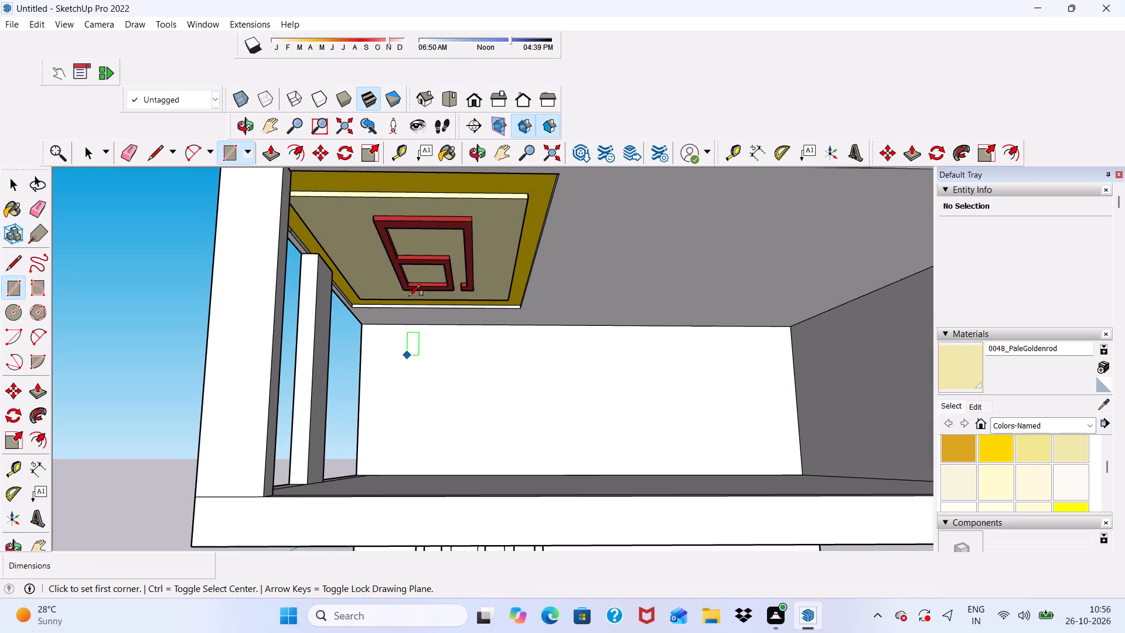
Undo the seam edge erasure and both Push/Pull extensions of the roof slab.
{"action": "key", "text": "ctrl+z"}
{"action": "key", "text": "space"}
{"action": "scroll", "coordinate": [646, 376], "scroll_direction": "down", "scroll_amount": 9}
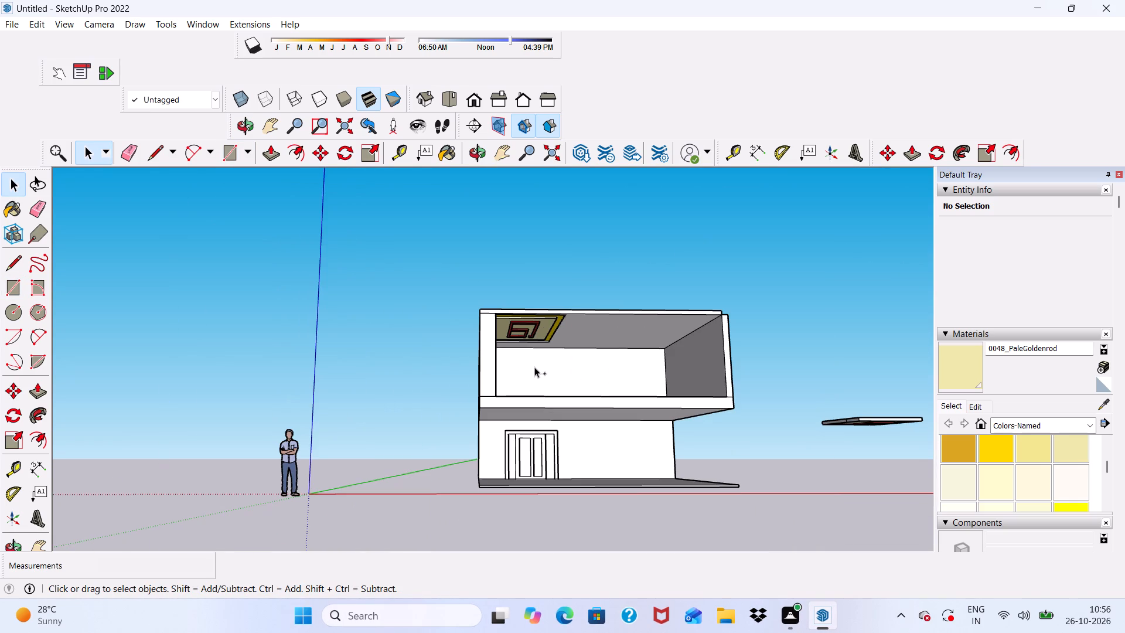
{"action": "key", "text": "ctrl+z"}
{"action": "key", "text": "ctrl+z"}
Undo the move that placed the slab copy on the front pillar.
{"action": "key", "text": "ctrl+z"}
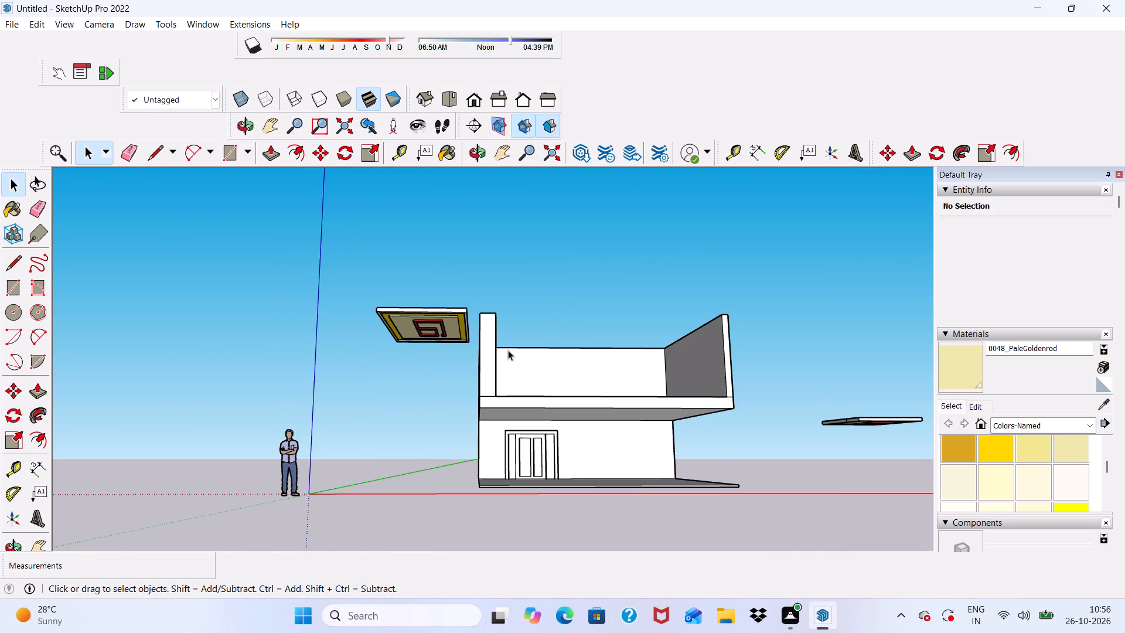
Select the whole detached ceiling slab copy and stretch it along the red axis towards the pillars.
{"action": "scroll", "coordinate": [445, 233], "scroll_direction": "up", "scroll_amount": 5}
{"action": "middle_click_drag", "start_coordinate": [466, 324], "coordinate": [429, 436]}
{"action": "scroll", "coordinate": [430, 432], "scroll_direction": "up", "scroll_amount": 11}
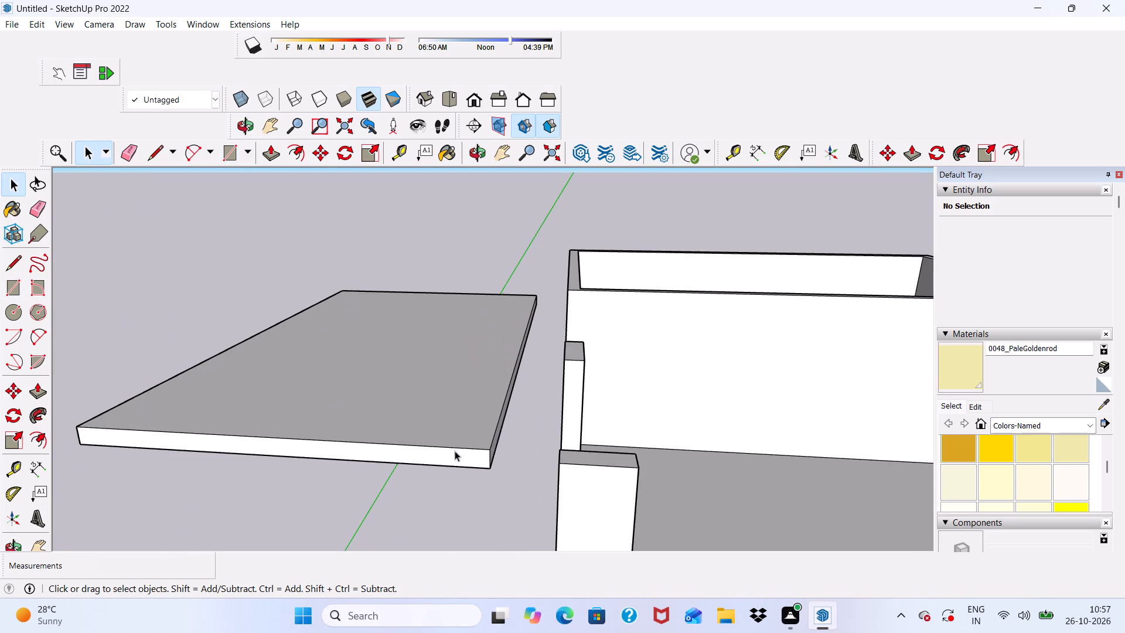
{"action": "left_click", "coordinate": [473, 460]}
{"action": "double_click", "coordinate": [490, 457]}
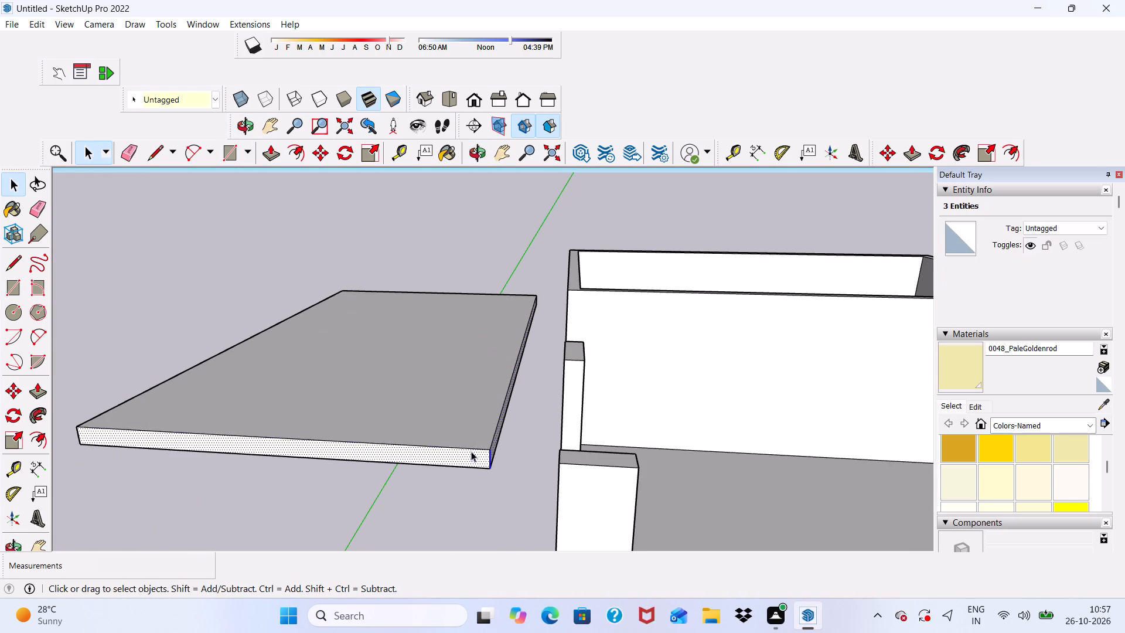
{"action": "triple_click", "coordinate": [470, 451]}
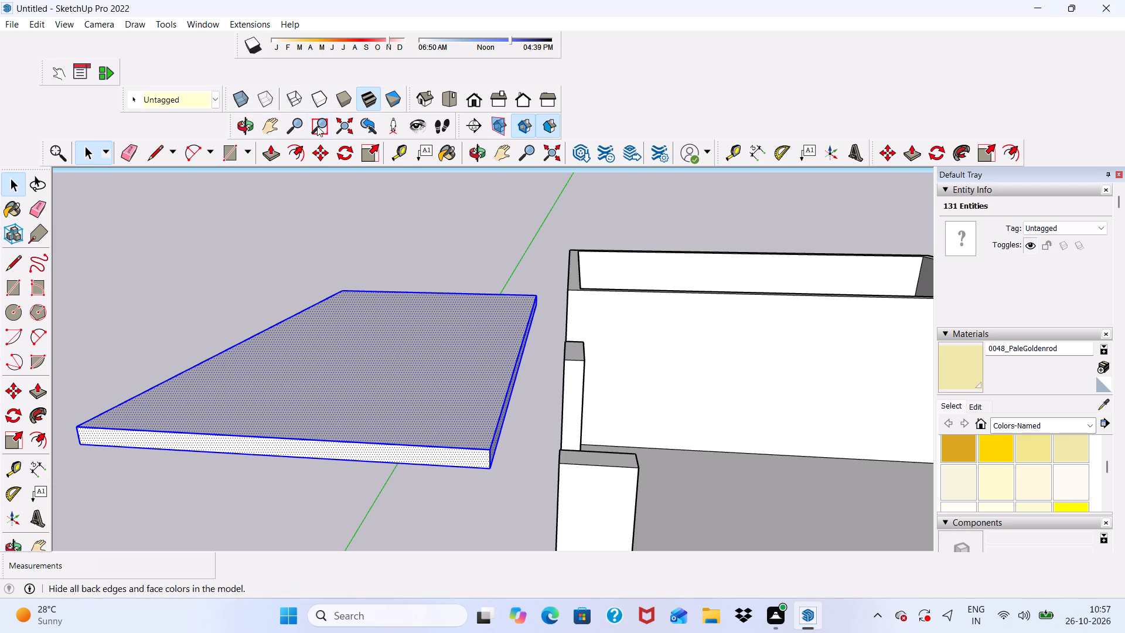
{"action": "left_click", "coordinate": [372, 147]}
{"action": "scroll", "coordinate": [422, 267], "scroll_direction": "down", "scroll_amount": 2}
{"action": "middle_click_drag", "start_coordinate": [463, 375], "coordinate": [431, 425]}
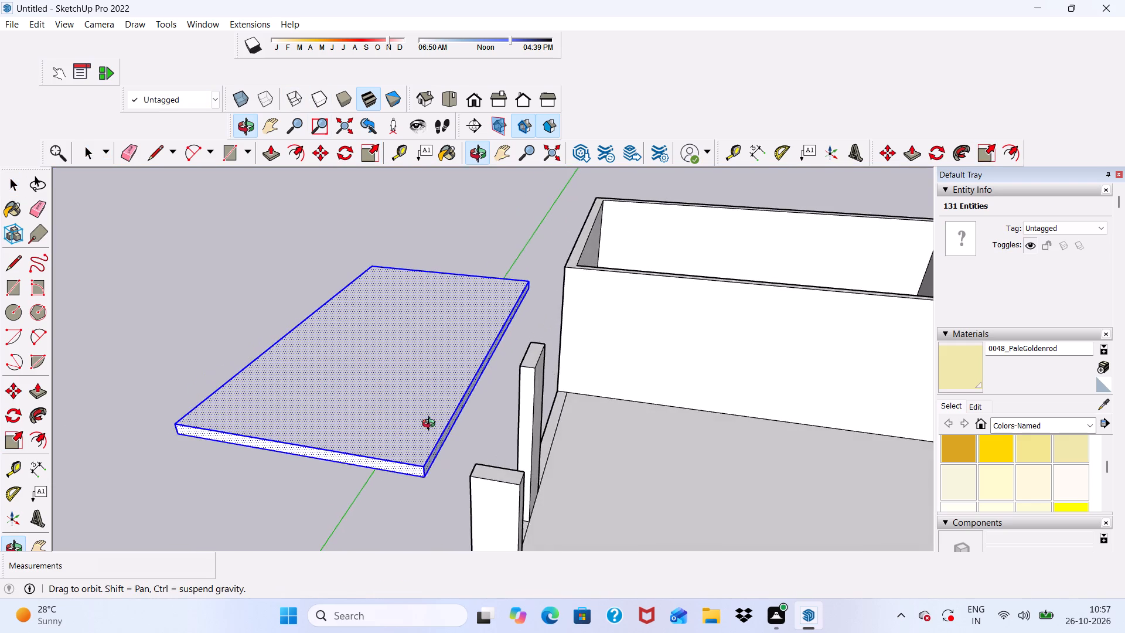
{"action": "middle_click_drag", "start_coordinate": [431, 425], "coordinate": [431, 425]}
{"action": "scroll", "coordinate": [523, 394], "scroll_direction": "up", "scroll_amount": 11}
{"action": "scroll", "coordinate": [444, 308], "scroll_direction": "down", "scroll_amount": 4}
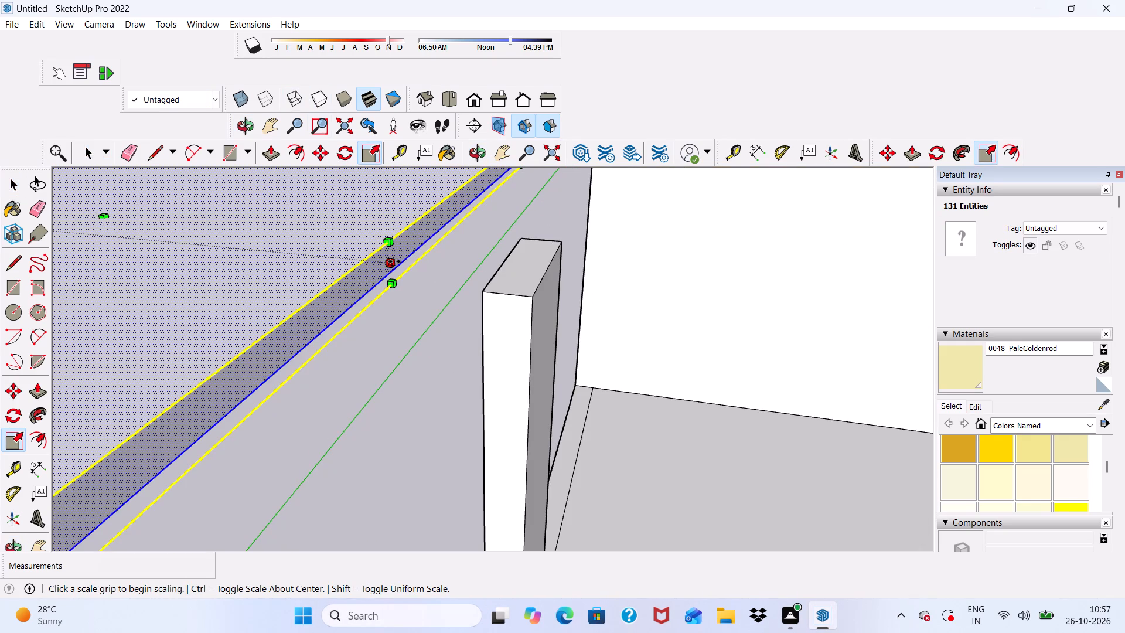
{"action": "left_click_drag", "start_coordinate": [394, 261], "coordinate": [466, 278]}
Move the stretched slab copy away from the pillars, into the clear space outside the building.
{"action": "scroll", "coordinate": [341, 232], "scroll_direction": "down", "scroll_amount": 9}
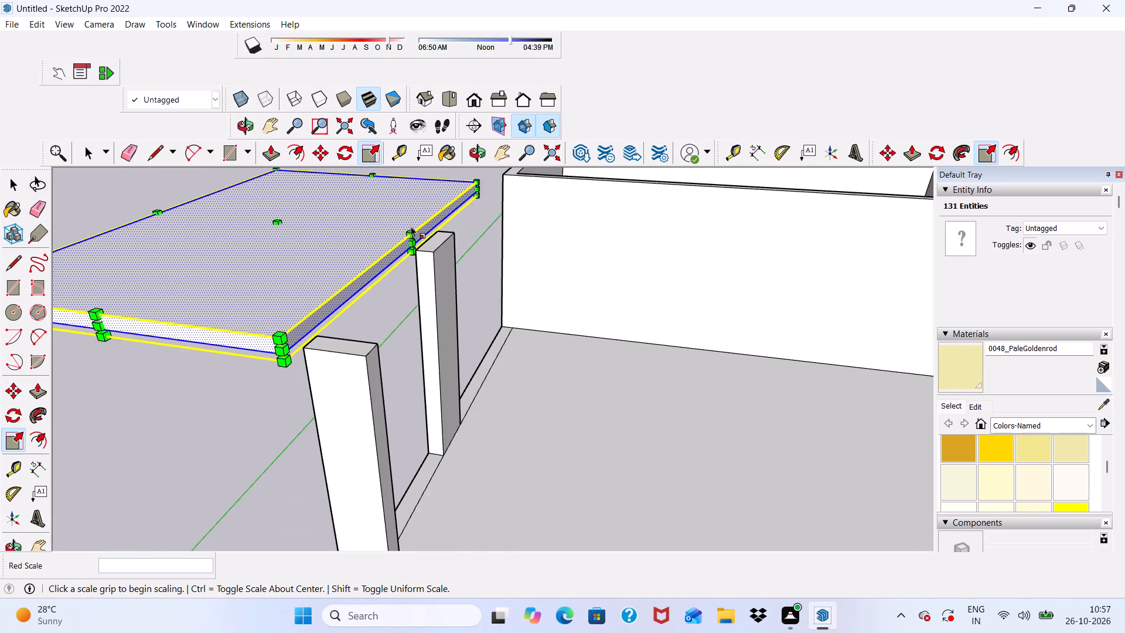
{"action": "scroll", "coordinate": [411, 226], "scroll_direction": "down", "scroll_amount": 3}
{"action": "middle_click_drag", "start_coordinate": [318, 309], "coordinate": [429, 318]}
{"action": "scroll", "coordinate": [412, 298], "scroll_direction": "down", "scroll_amount": 3}
{"action": "middle_click_drag", "start_coordinate": [379, 316], "coordinate": [411, 341]}
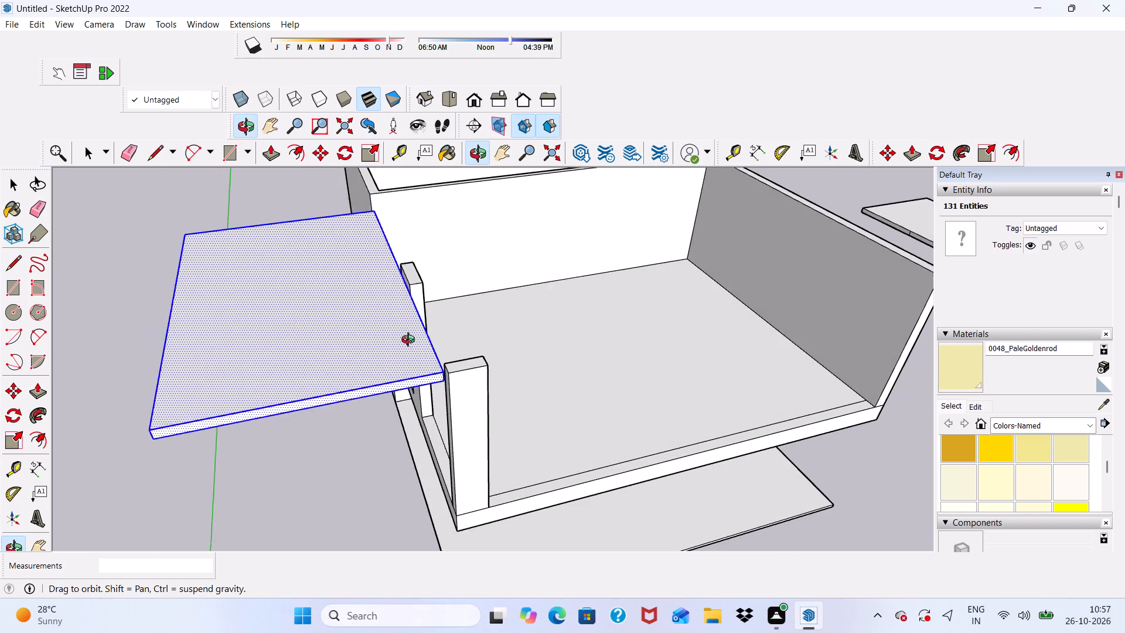
{"action": "middle_click_drag", "start_coordinate": [411, 341], "coordinate": [407, 348]}
{"action": "right_click", "coordinate": [291, 413]}
{"action": "key", "text": "space"}
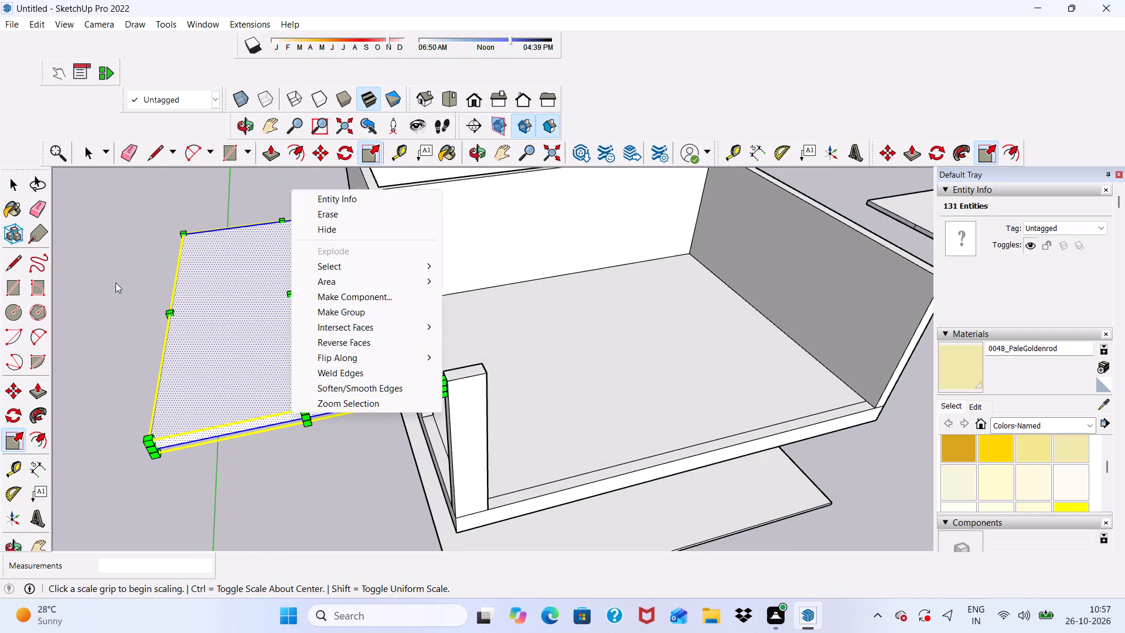
{"action": "left_click", "coordinate": [115, 283]}
{"action": "left_click", "coordinate": [330, 151]}
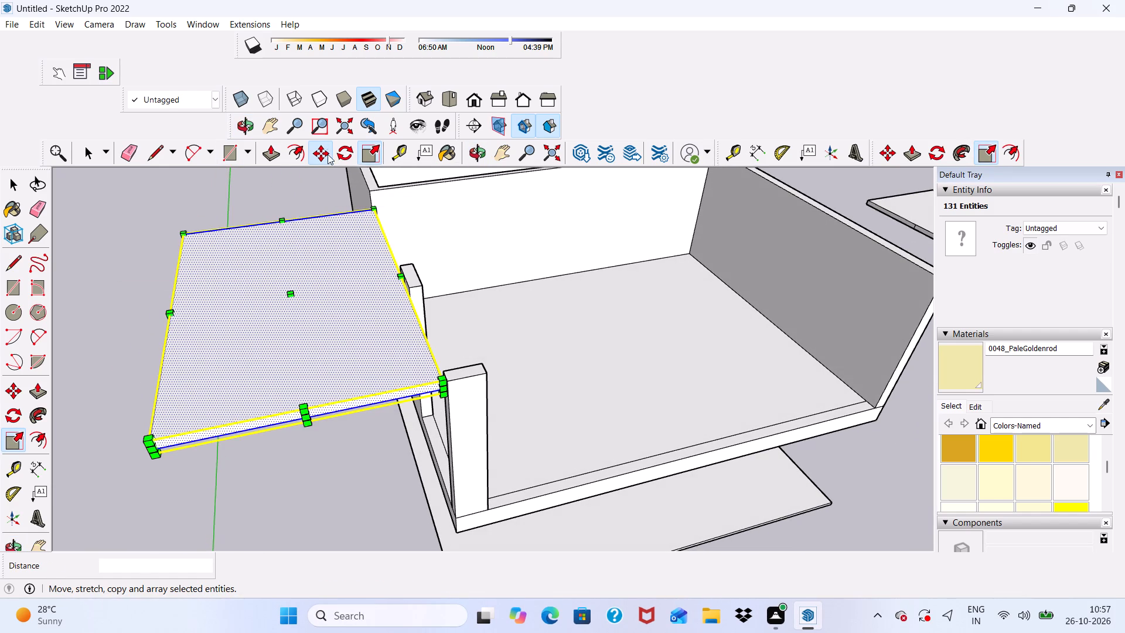
{"action": "left_click", "coordinate": [160, 450]}
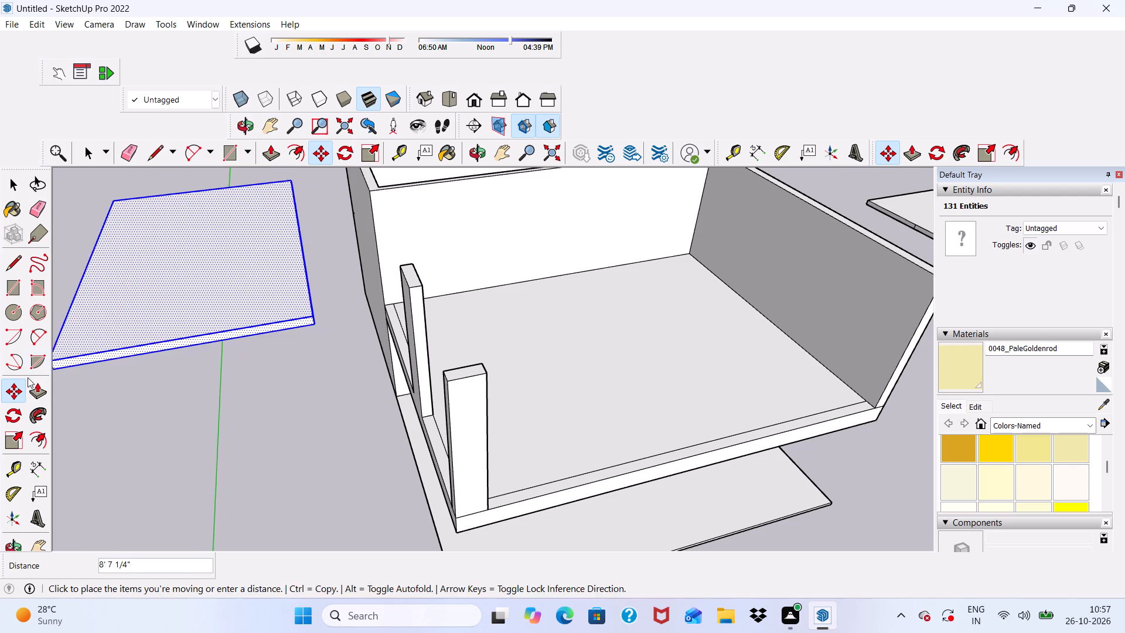
{"action": "left_click", "coordinate": [65, 390]}
Stretch the slab copy further along the red axis from its building-side edge.
{"action": "scroll", "coordinate": [143, 366], "scroll_direction": "down", "scroll_amount": 2}
{"action": "middle_click_drag", "start_coordinate": [244, 389], "coordinate": [189, 413]}
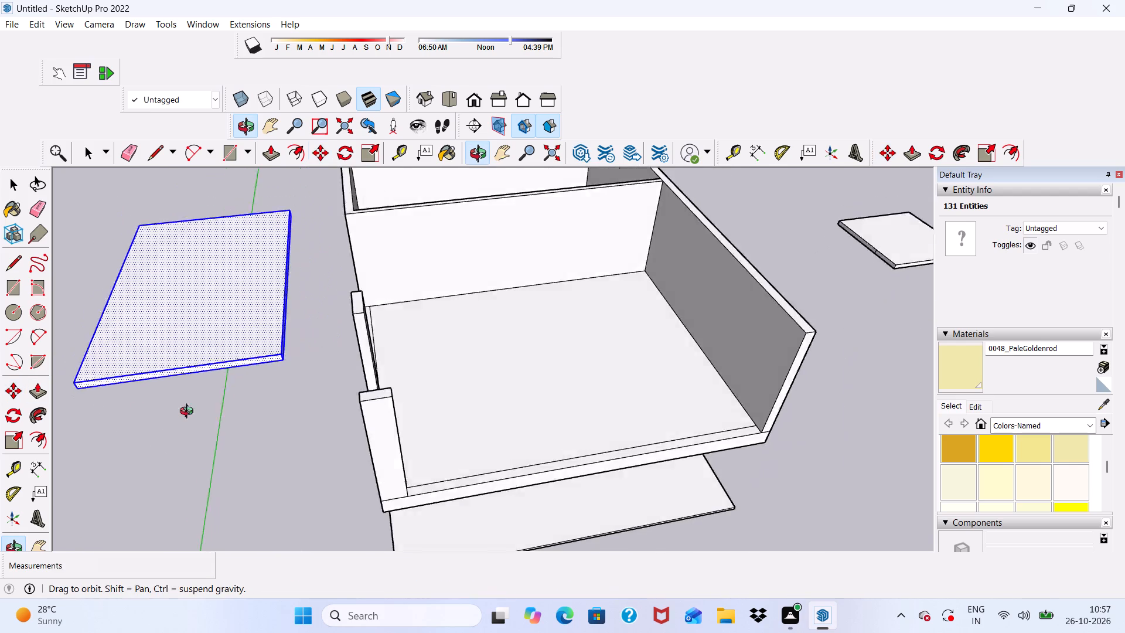
{"action": "middle_click_drag", "start_coordinate": [189, 413], "coordinate": [70, 414]}
{"action": "scroll", "coordinate": [381, 137], "scroll_direction": "up", "scroll_amount": 6}
{"action": "key", "text": "space"}
{"action": "left_click", "coordinate": [377, 148]}
{"action": "scroll", "coordinate": [328, 189], "scroll_direction": "up", "scroll_amount": 2}
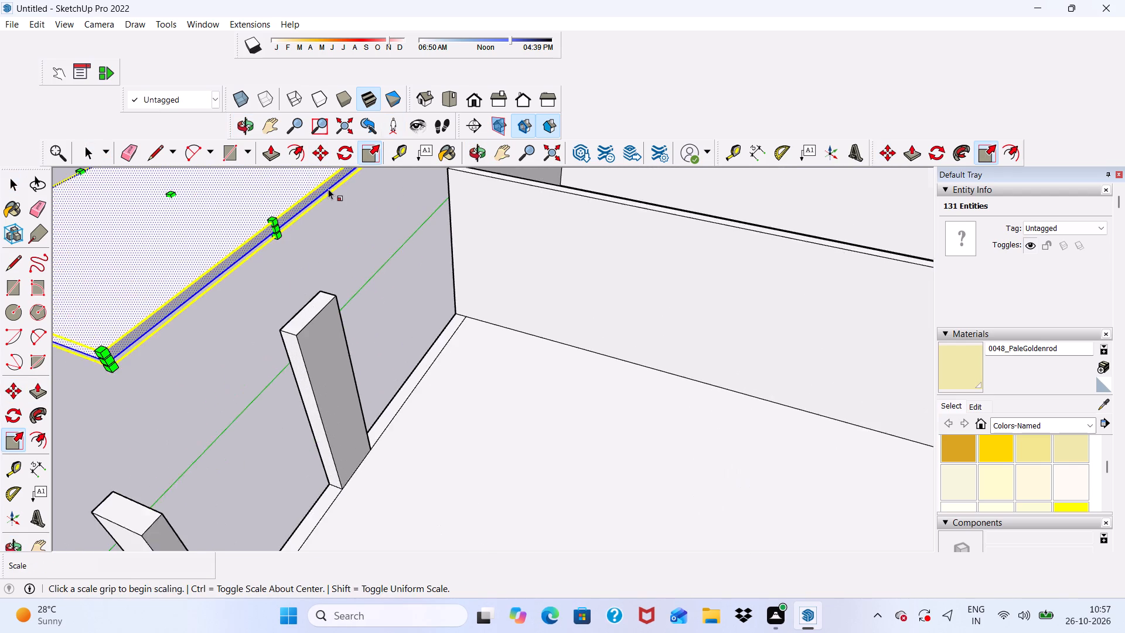
{"action": "scroll", "coordinate": [328, 189], "scroll_direction": "up", "scroll_amount": 10}
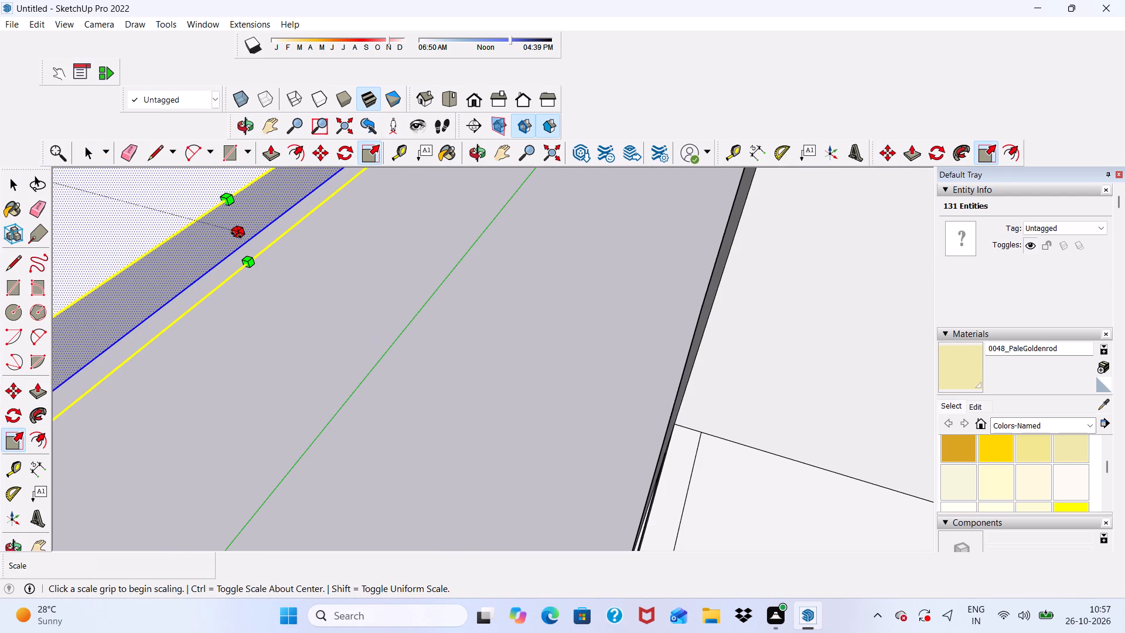
{"action": "left_click_drag", "start_coordinate": [240, 231], "coordinate": [283, 241]}
{"action": "double_click", "coordinate": [325, 249]}
{"action": "left_click", "coordinate": [330, 251]}
{"action": "left_click_drag", "start_coordinate": [276, 240], "coordinate": [391, 271]}
{"action": "scroll", "coordinate": [301, 234], "scroll_direction": "down", "scroll_amount": 20}
{"action": "scroll", "coordinate": [301, 234], "scroll_direction": "down", "scroll_amount": 5}
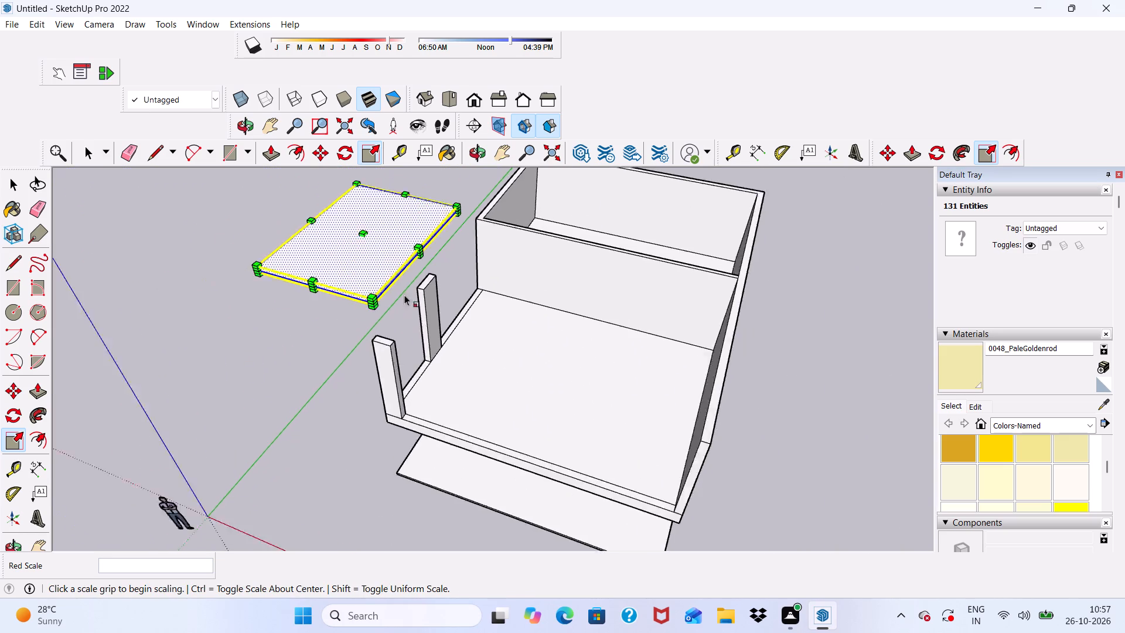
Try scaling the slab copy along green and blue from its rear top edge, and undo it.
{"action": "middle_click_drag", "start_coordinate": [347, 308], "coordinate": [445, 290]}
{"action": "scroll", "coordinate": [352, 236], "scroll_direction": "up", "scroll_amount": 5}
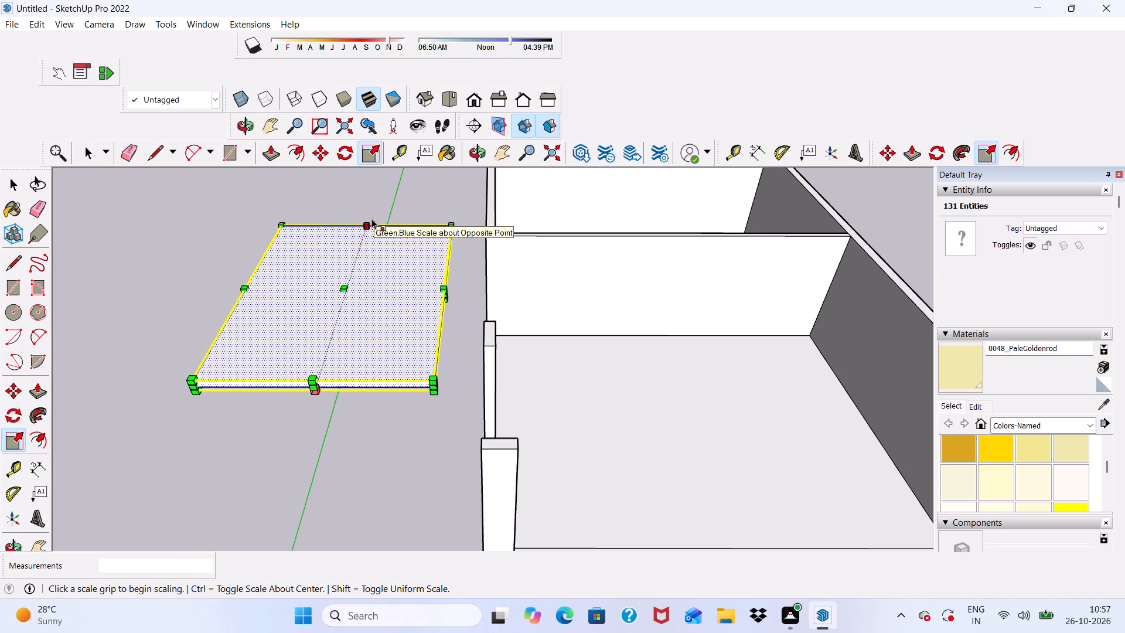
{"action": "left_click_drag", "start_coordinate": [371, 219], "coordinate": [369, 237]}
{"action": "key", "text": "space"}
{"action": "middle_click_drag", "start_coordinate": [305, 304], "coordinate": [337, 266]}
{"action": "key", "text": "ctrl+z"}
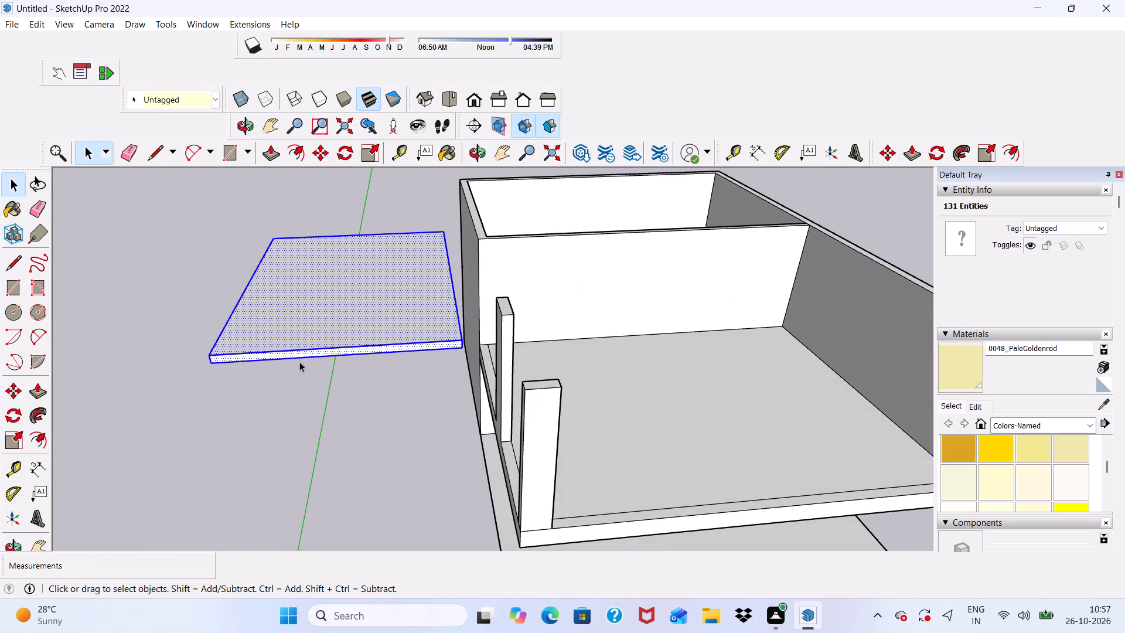
Examine the widened slab copy and its coloured underside beside the pillars from above and below.
{"action": "scroll", "coordinate": [307, 454], "scroll_direction": "up", "scroll_amount": 5}
{"action": "scroll", "coordinate": [357, 350], "scroll_direction": "down", "scroll_amount": 8}
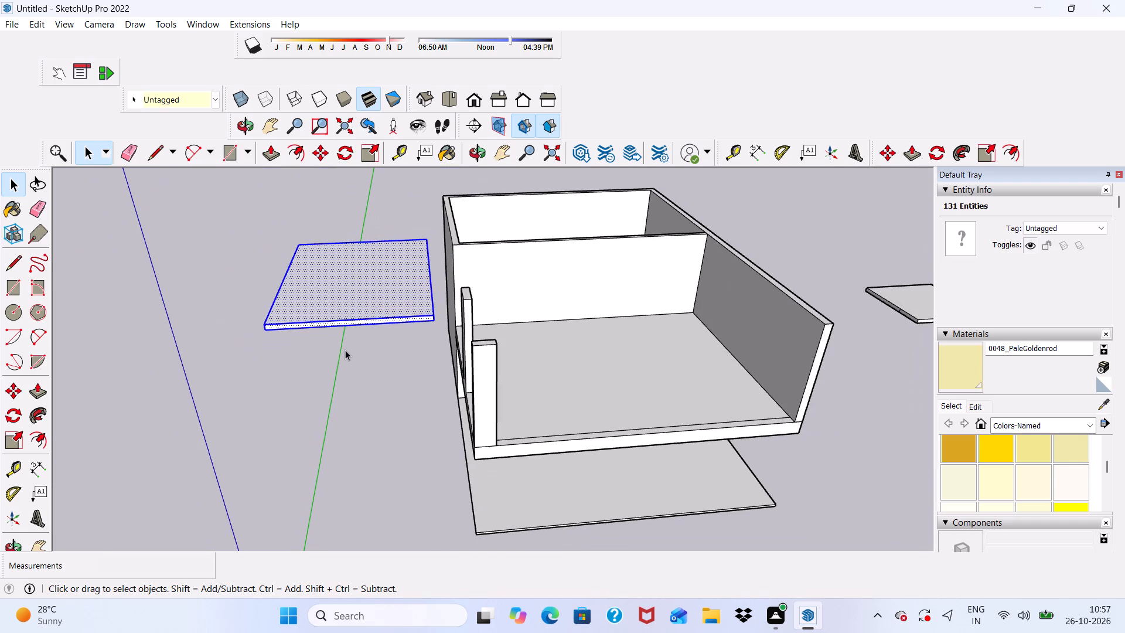
{"action": "scroll", "coordinate": [350, 346], "scroll_direction": "up", "scroll_amount": 5}
{"action": "scroll", "coordinate": [394, 309], "scroll_direction": "down", "scroll_amount": 2}
{"action": "middle_click_drag", "start_coordinate": [394, 314], "coordinate": [444, 209]}
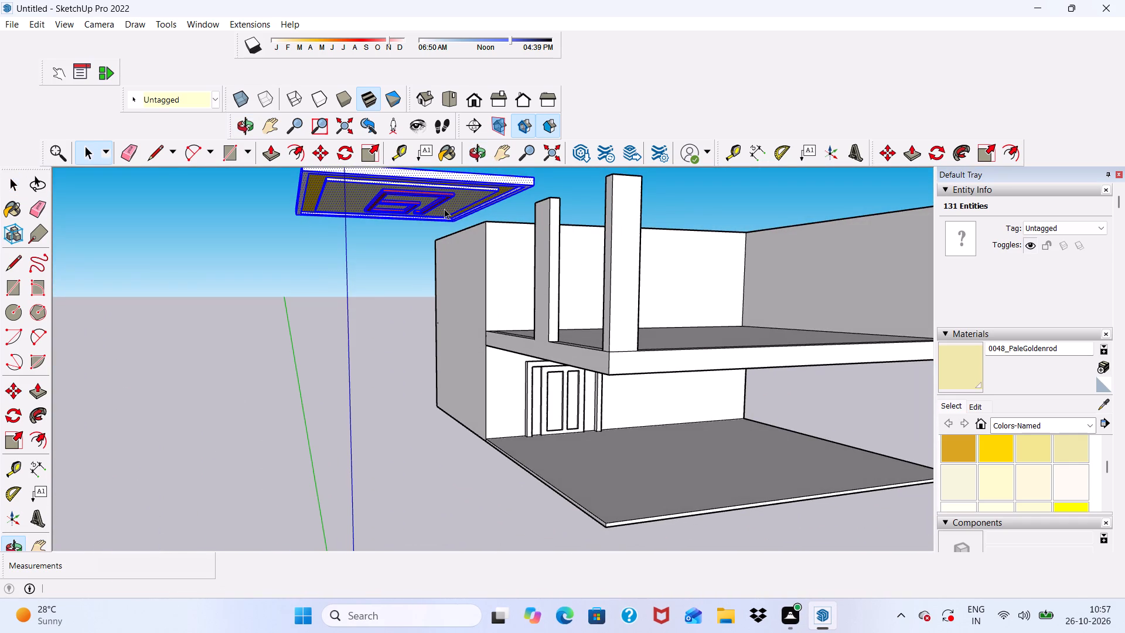
{"action": "key", "text": "space"}
{"action": "left_click", "coordinate": [394, 315]}
{"action": "scroll", "coordinate": [366, 298], "scroll_direction": "down", "scroll_amount": 6}
{"action": "middle_click_drag", "start_coordinate": [366, 311], "coordinate": [352, 191]}
{"action": "scroll", "coordinate": [349, 183], "scroll_direction": "up", "scroll_amount": 11}
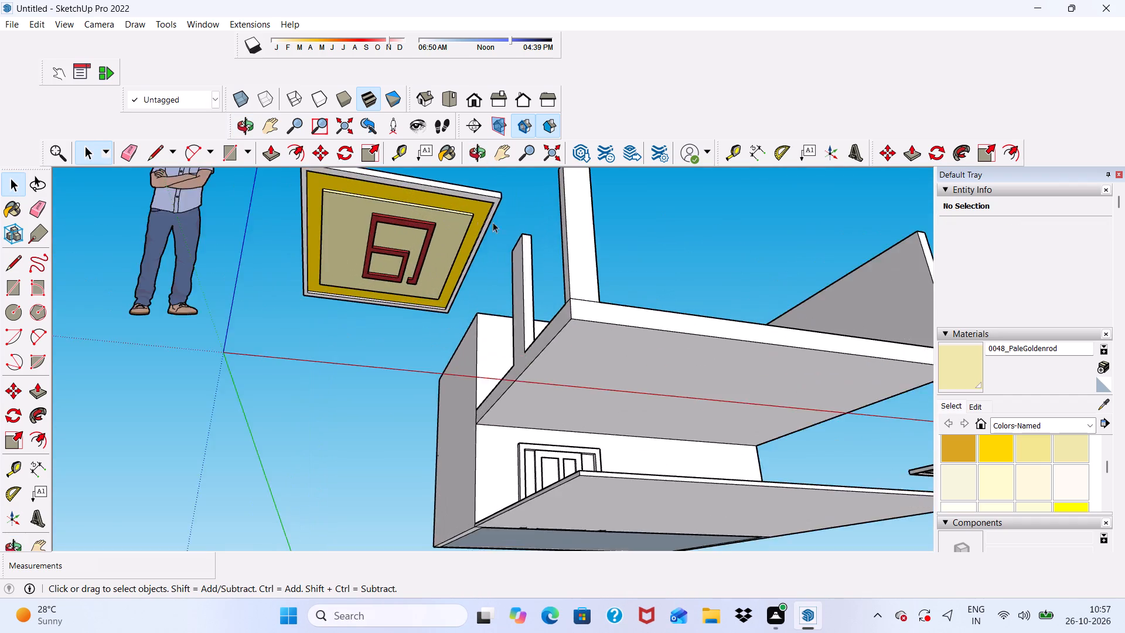
{"action": "scroll", "coordinate": [493, 222], "scroll_direction": "up", "scroll_amount": 4}
{"action": "middle_click_drag", "start_coordinate": [533, 274], "coordinate": [440, 434]}
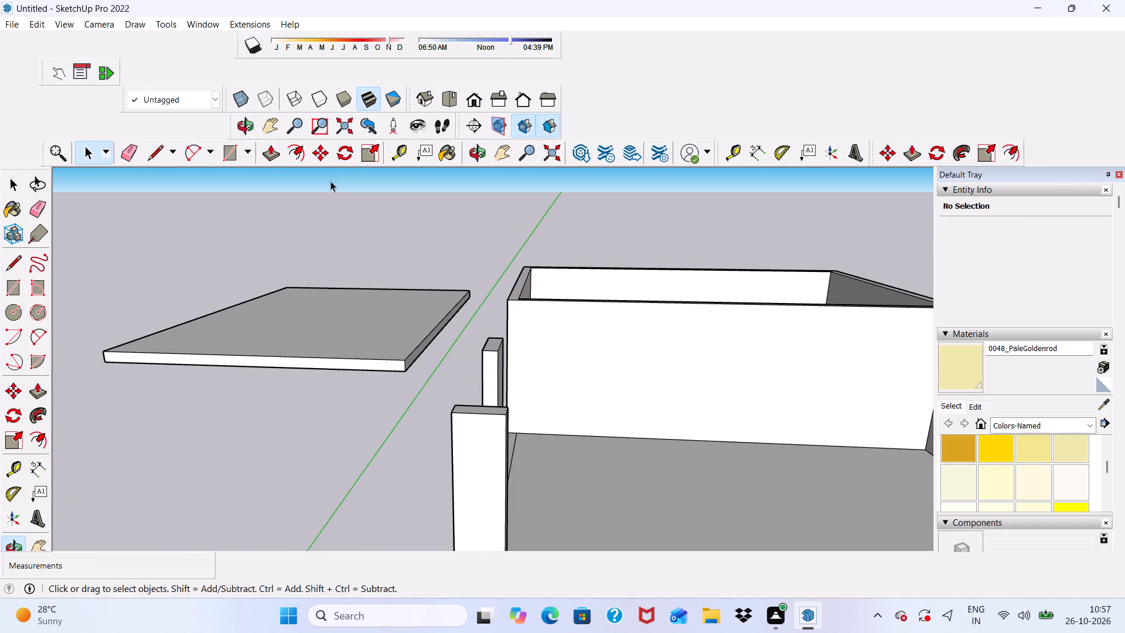
Move the whole slab copy about 17' 1" so its bottom front corner lands on the front pillar's outer top corner.
{"action": "left_click", "coordinate": [315, 153]}
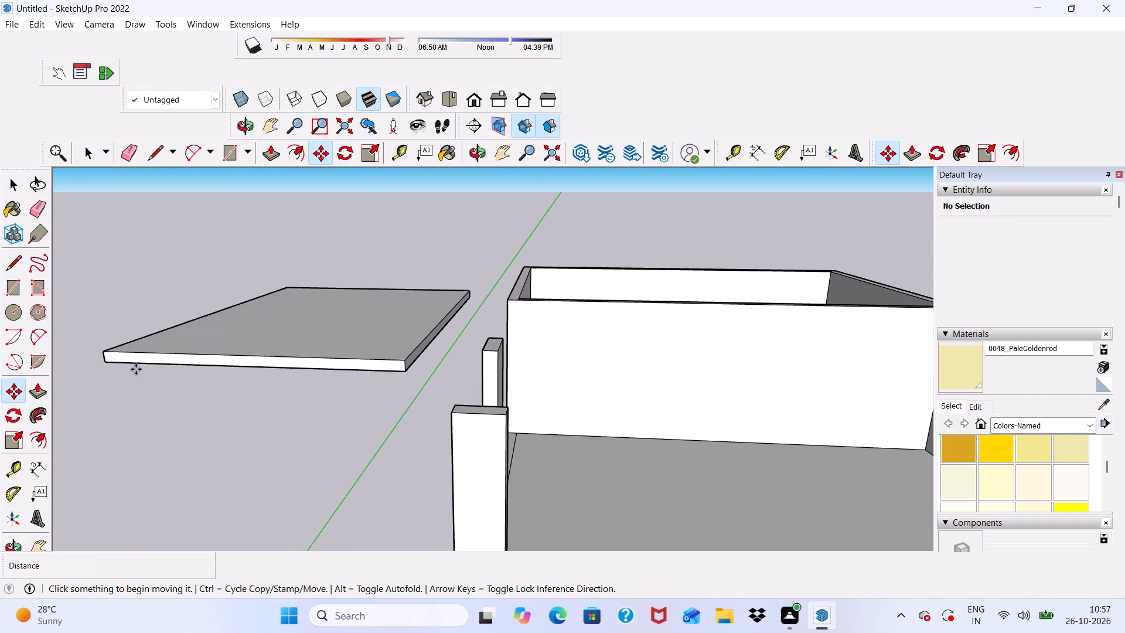
{"action": "key", "text": "space"}
{"action": "key", "text": "space"}
{"action": "triple_click", "coordinate": [172, 347]}
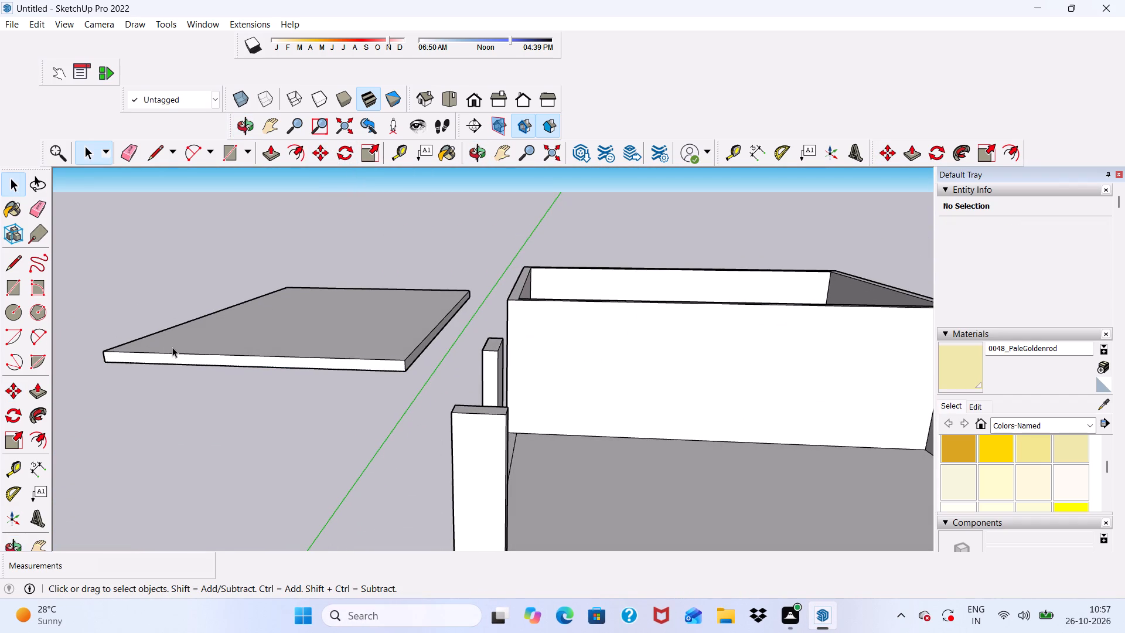
{"action": "left_click", "coordinate": [322, 141]}
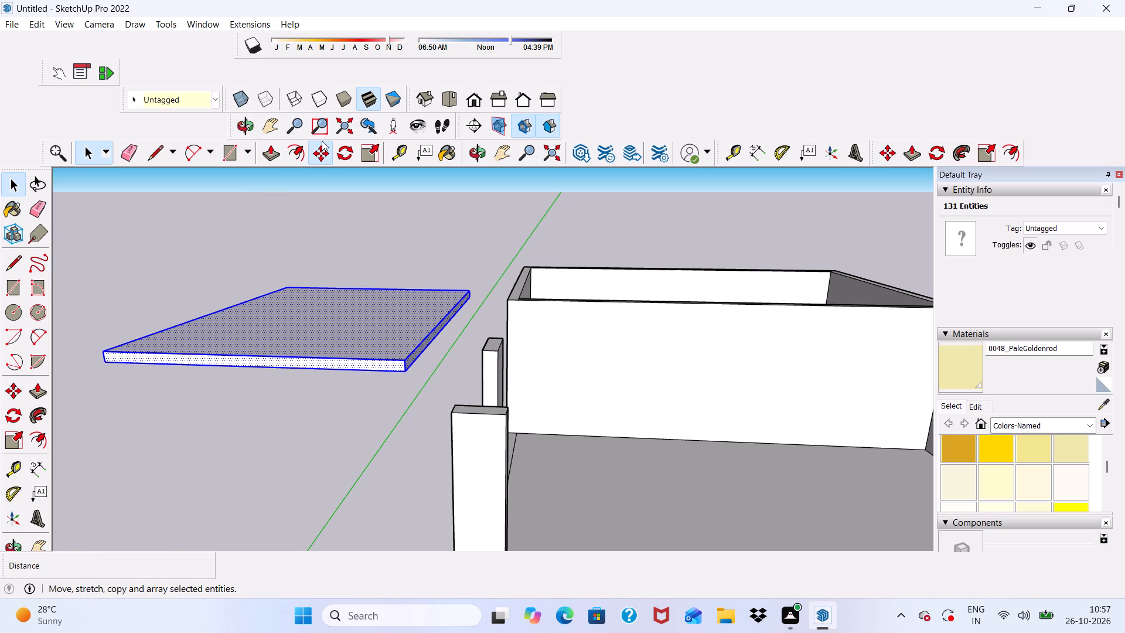
{"action": "scroll", "coordinate": [103, 361], "scroll_direction": "up", "scroll_amount": 1}
{"action": "left_click", "coordinate": [103, 361]}
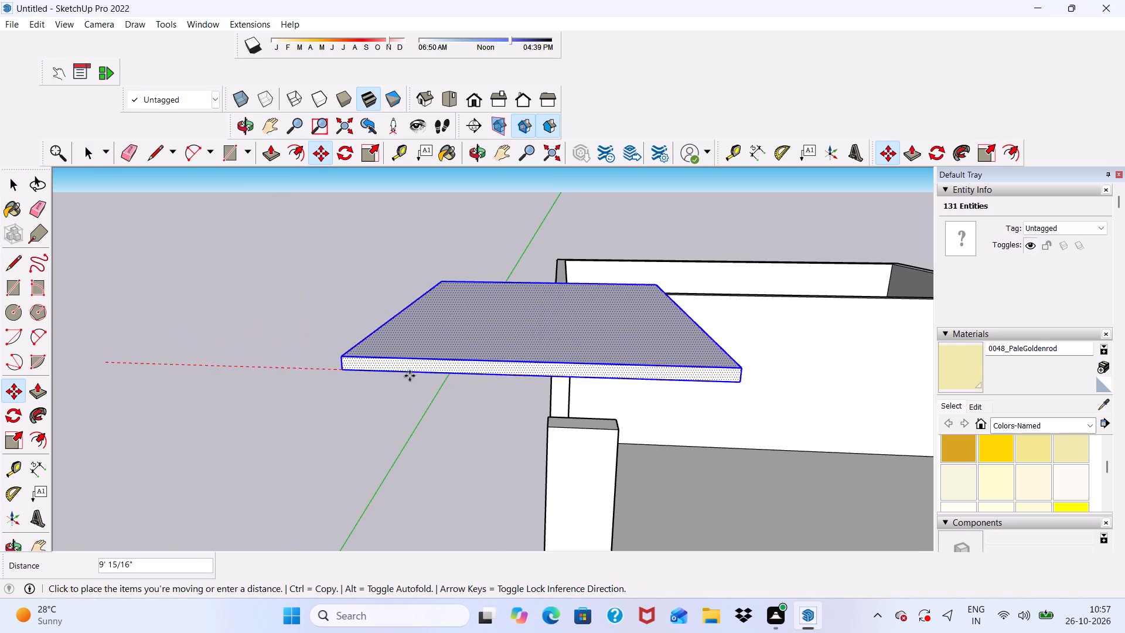
{"action": "left_click", "coordinate": [549, 430]}
{"action": "scroll", "coordinate": [512, 437], "scroll_direction": "down", "scroll_amount": 1}
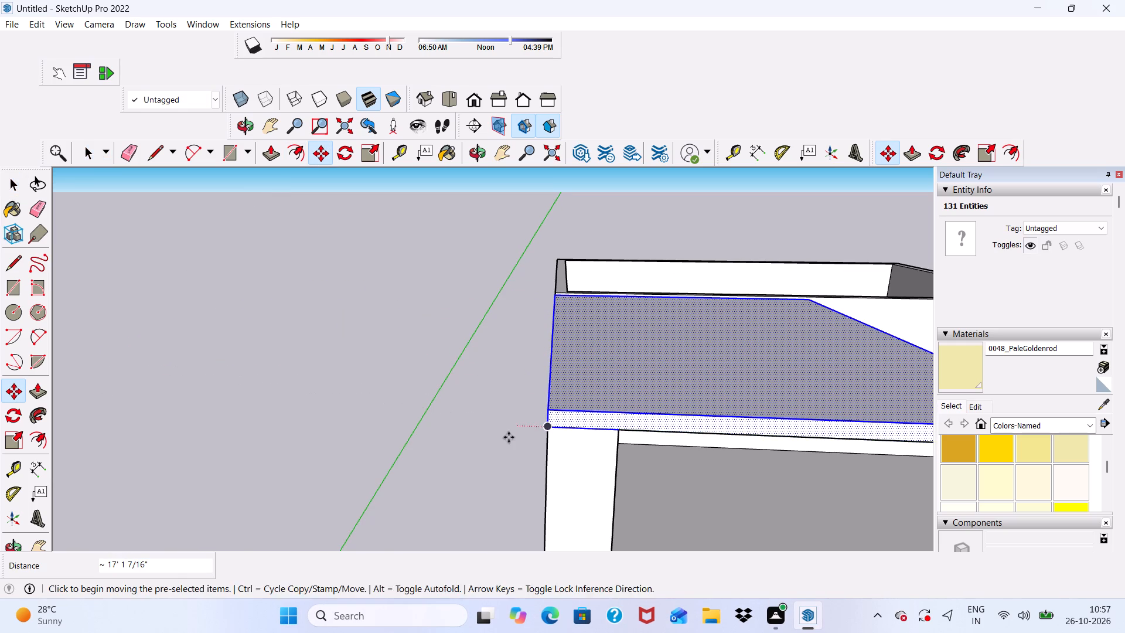
{"action": "middle_click_drag", "start_coordinate": [509, 437], "coordinate": [69, 418]}
{"action": "key", "text": "space"}
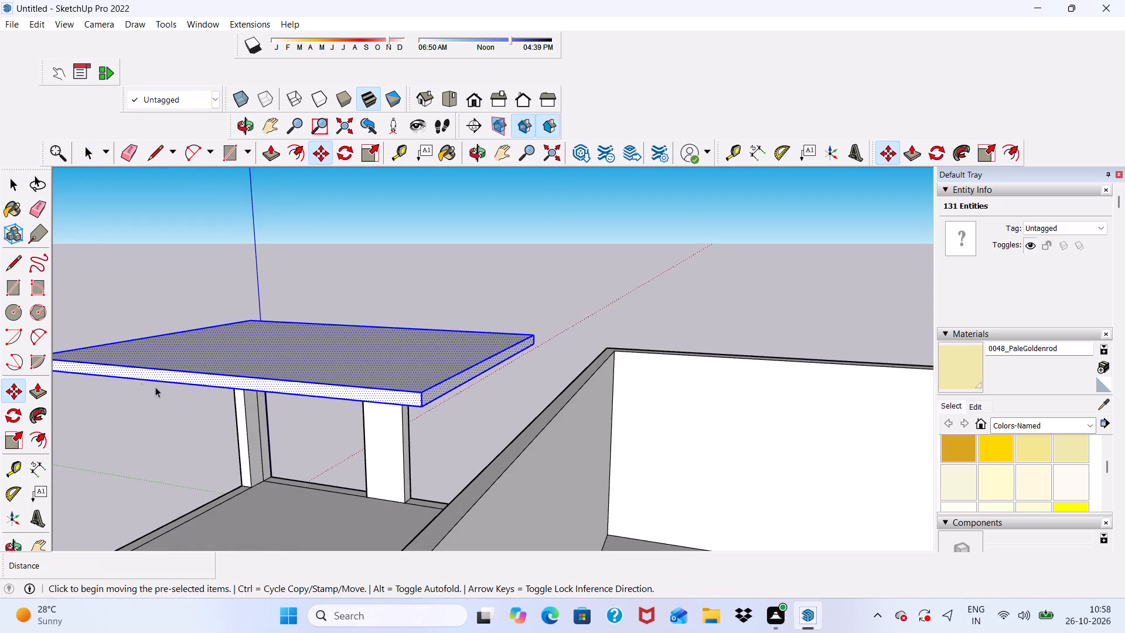
Examine how the slab copy sits on both pillars and how far it reaches towards the upper storey's walls.
{"action": "middle_click_drag", "start_coordinate": [182, 397], "coordinate": [688, 304]}
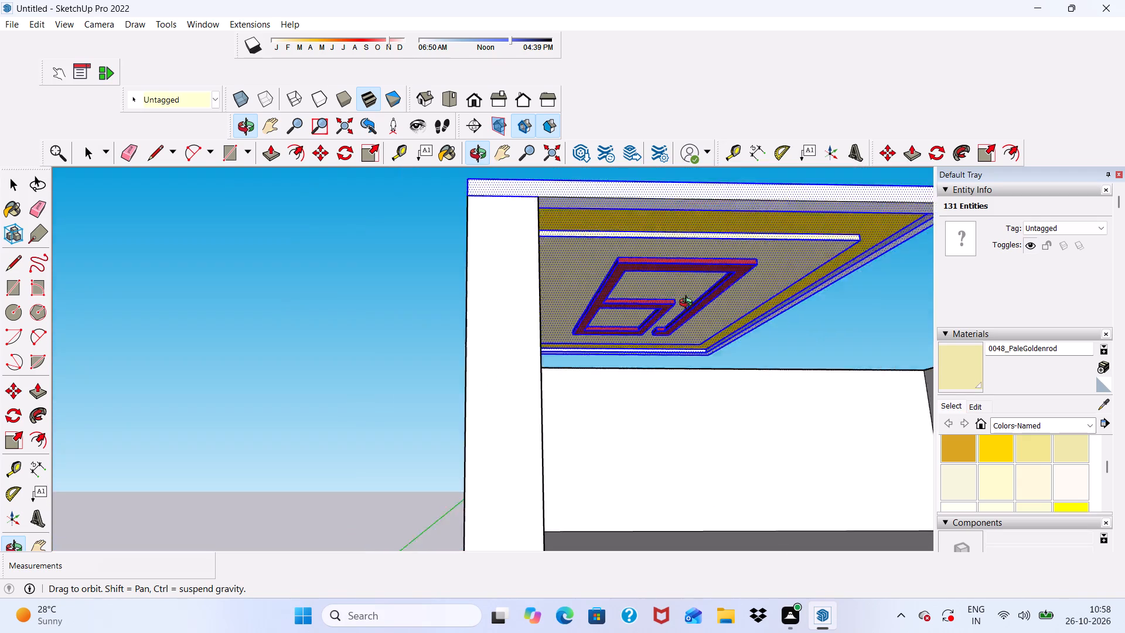
{"action": "middle_click_drag", "start_coordinate": [688, 304], "coordinate": [1080, 394]}
{"action": "scroll", "coordinate": [532, 292], "scroll_direction": "up", "scroll_amount": 4}
{"action": "key", "text": "space"}
{"action": "scroll", "coordinate": [420, 304], "scroll_direction": "down", "scroll_amount": 4}
{"action": "middle_click_drag", "start_coordinate": [414, 368], "coordinate": [410, 341]}
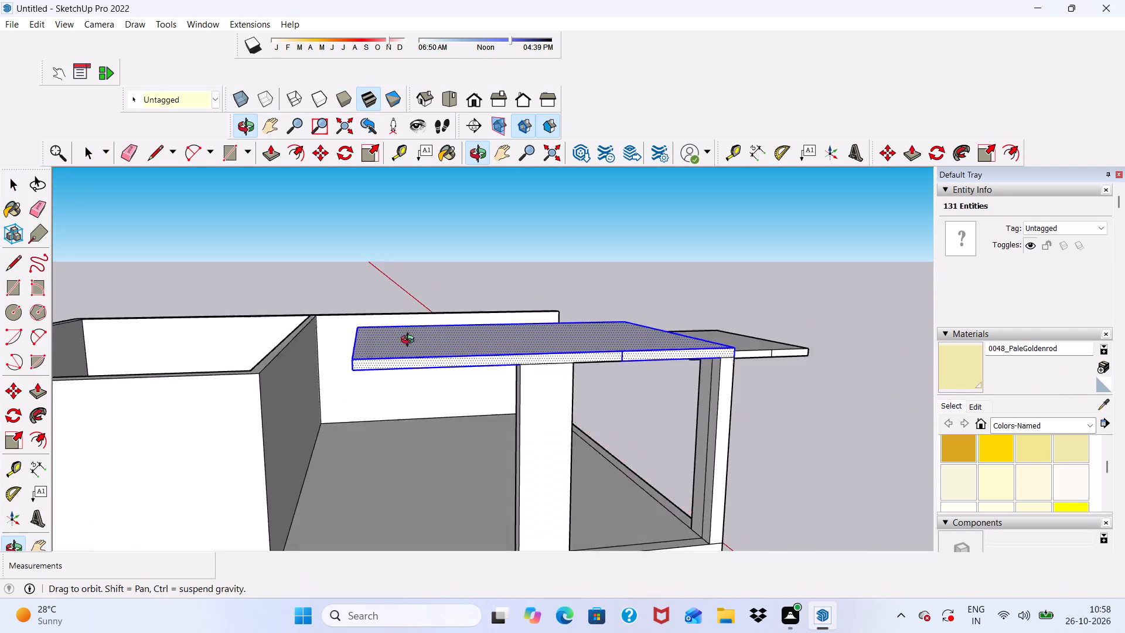
{"action": "middle_click_drag", "start_coordinate": [410, 341], "coordinate": [376, 154]}
{"action": "scroll", "coordinate": [446, 246], "scroll_direction": "up", "scroll_amount": 5}
{"action": "scroll", "coordinate": [450, 247], "scroll_direction": "down", "scroll_amount": 3}
{"action": "scroll", "coordinate": [461, 273], "scroll_direction": "up", "scroll_amount": 2}
{"action": "middle_click_drag", "start_coordinate": [461, 274], "coordinate": [371, 290]}
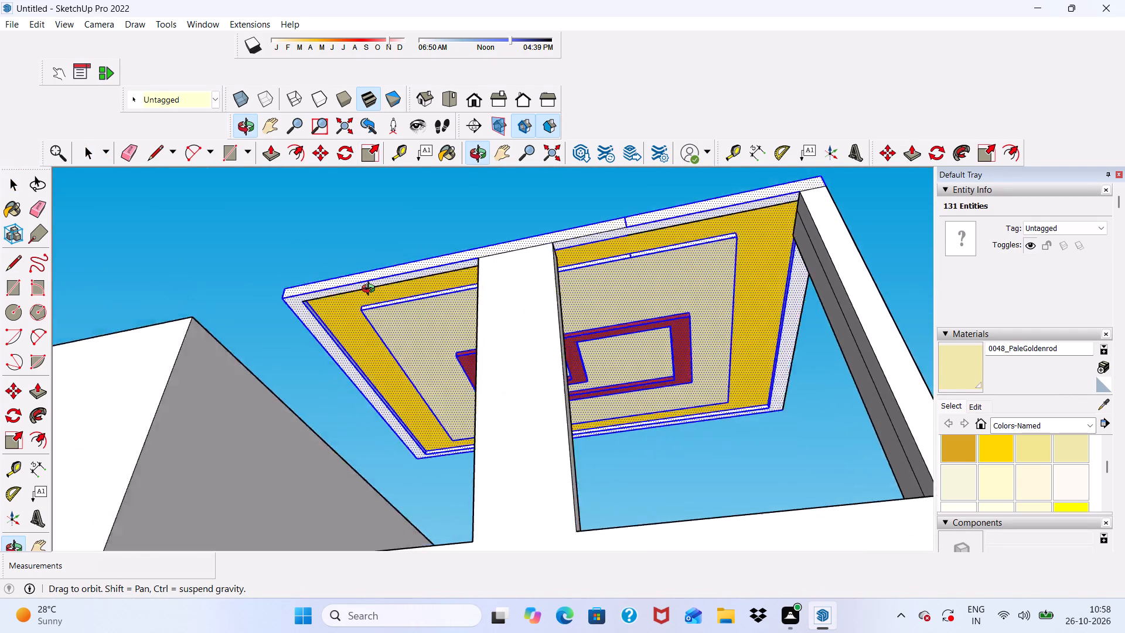
{"action": "middle_click_drag", "start_coordinate": [371, 290], "coordinate": [0, 363]}
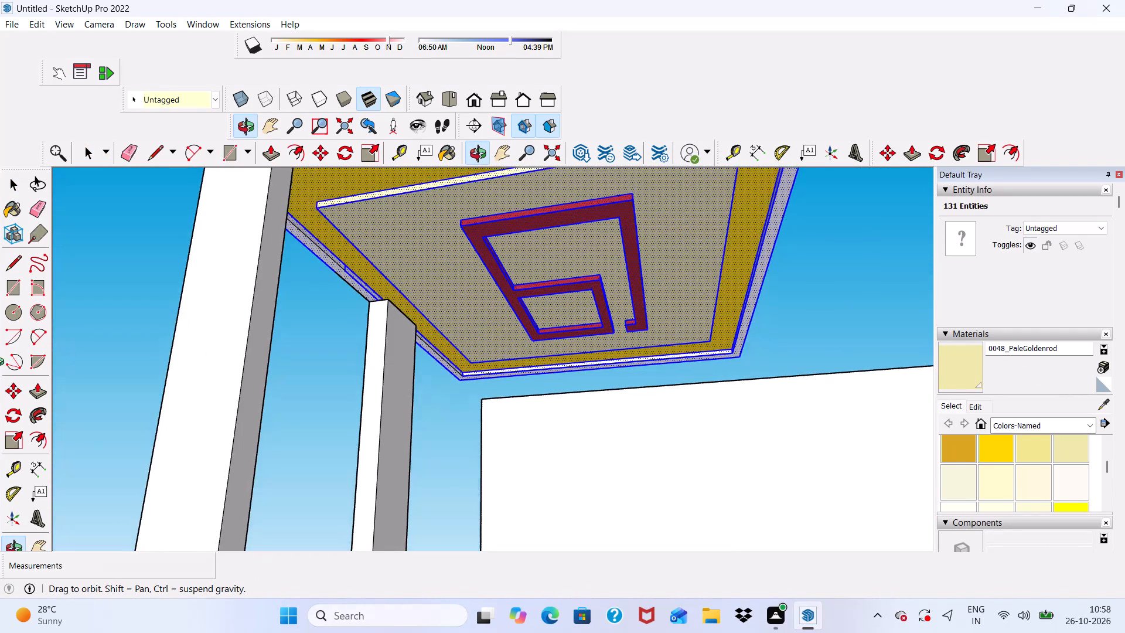
{"action": "middle_click_drag", "start_coordinate": [0, 363], "coordinate": [0, 364]}
{"action": "scroll", "coordinate": [40, 353], "scroll_direction": "down", "scroll_amount": 8}
{"action": "middle_click_drag", "start_coordinate": [587, 207], "coordinate": [262, 400]}
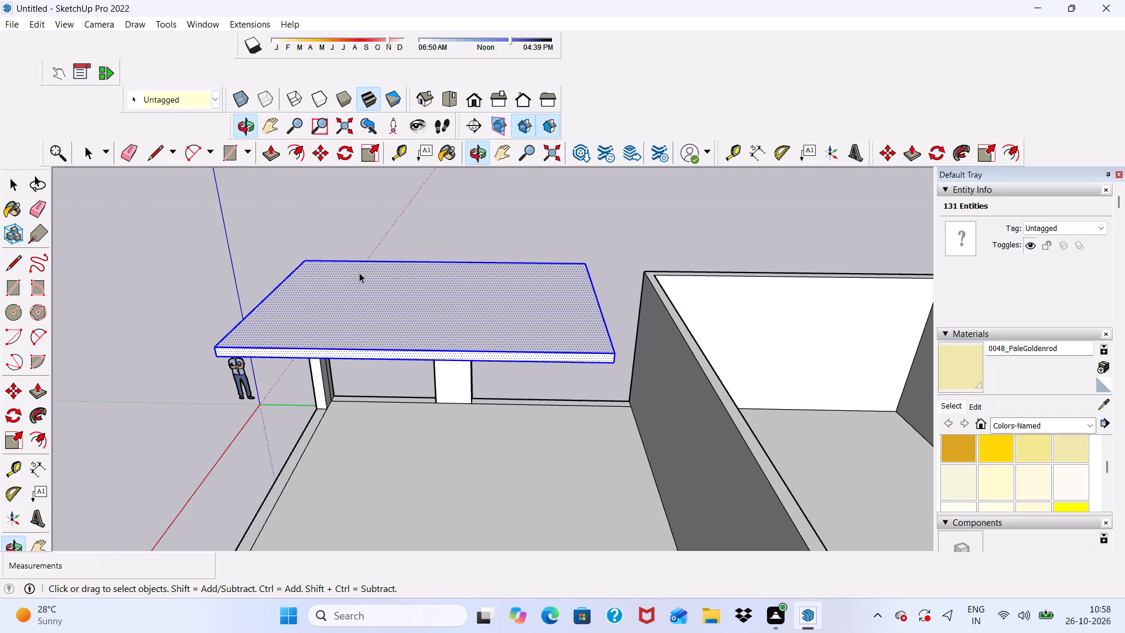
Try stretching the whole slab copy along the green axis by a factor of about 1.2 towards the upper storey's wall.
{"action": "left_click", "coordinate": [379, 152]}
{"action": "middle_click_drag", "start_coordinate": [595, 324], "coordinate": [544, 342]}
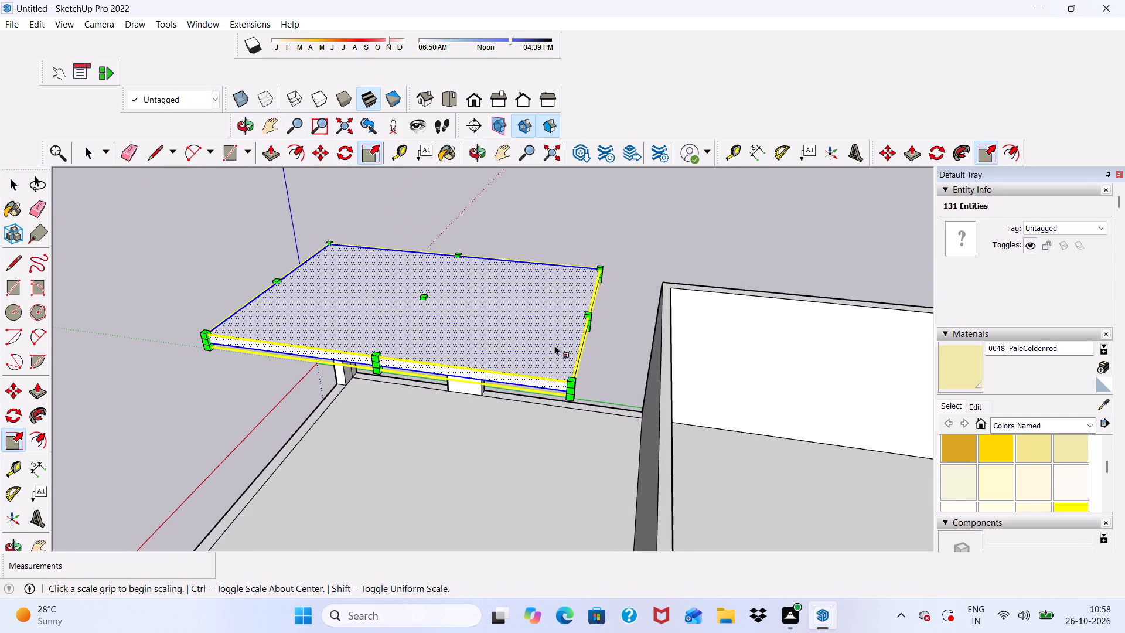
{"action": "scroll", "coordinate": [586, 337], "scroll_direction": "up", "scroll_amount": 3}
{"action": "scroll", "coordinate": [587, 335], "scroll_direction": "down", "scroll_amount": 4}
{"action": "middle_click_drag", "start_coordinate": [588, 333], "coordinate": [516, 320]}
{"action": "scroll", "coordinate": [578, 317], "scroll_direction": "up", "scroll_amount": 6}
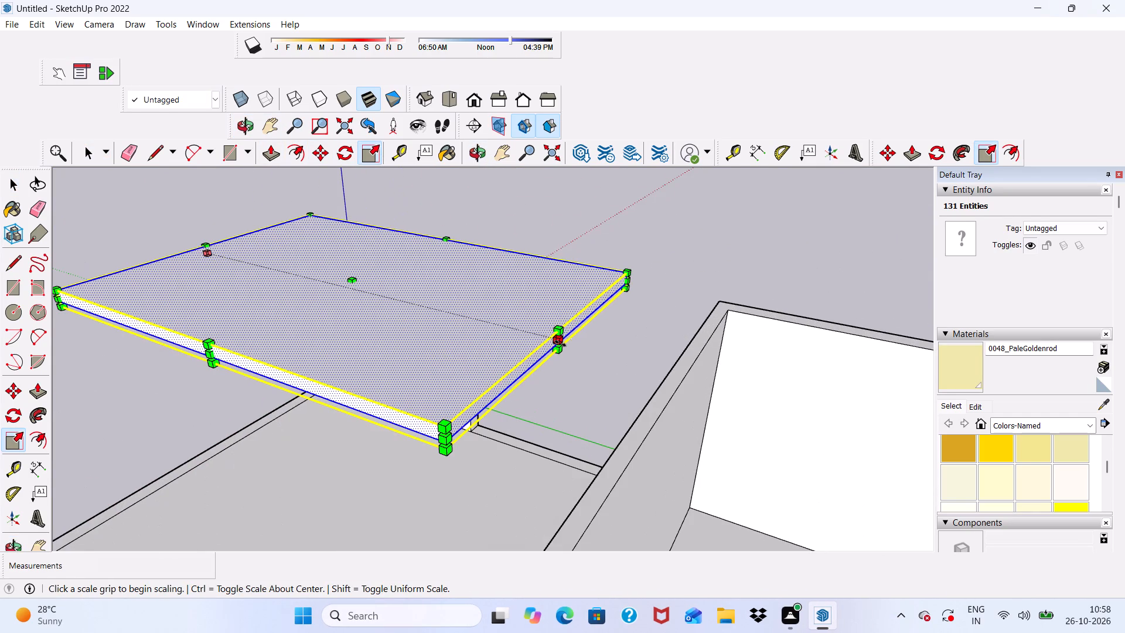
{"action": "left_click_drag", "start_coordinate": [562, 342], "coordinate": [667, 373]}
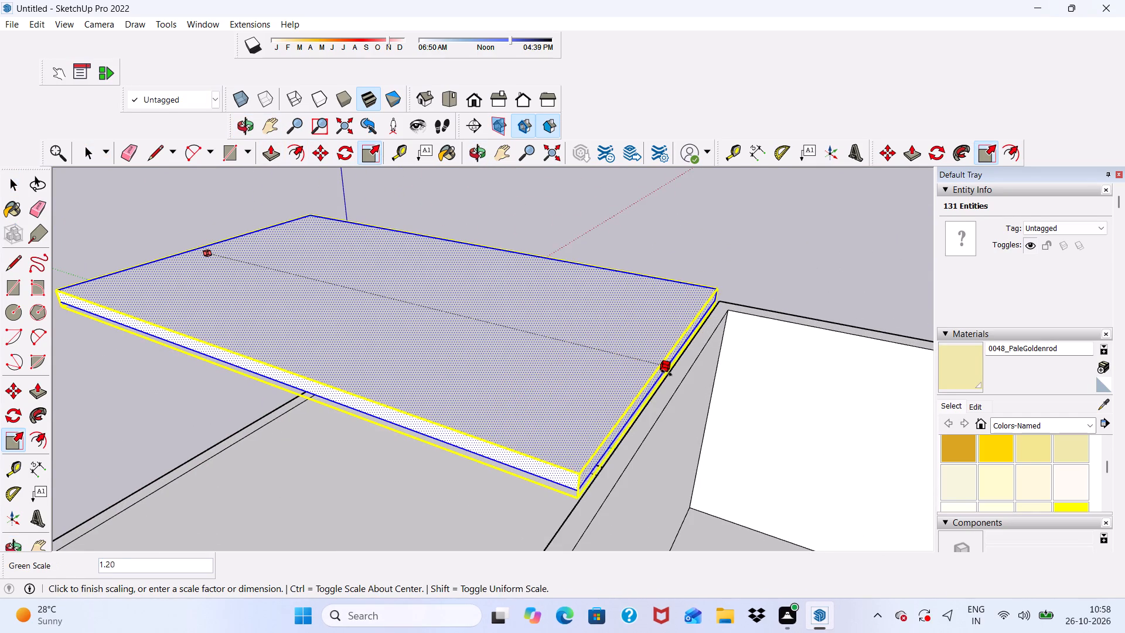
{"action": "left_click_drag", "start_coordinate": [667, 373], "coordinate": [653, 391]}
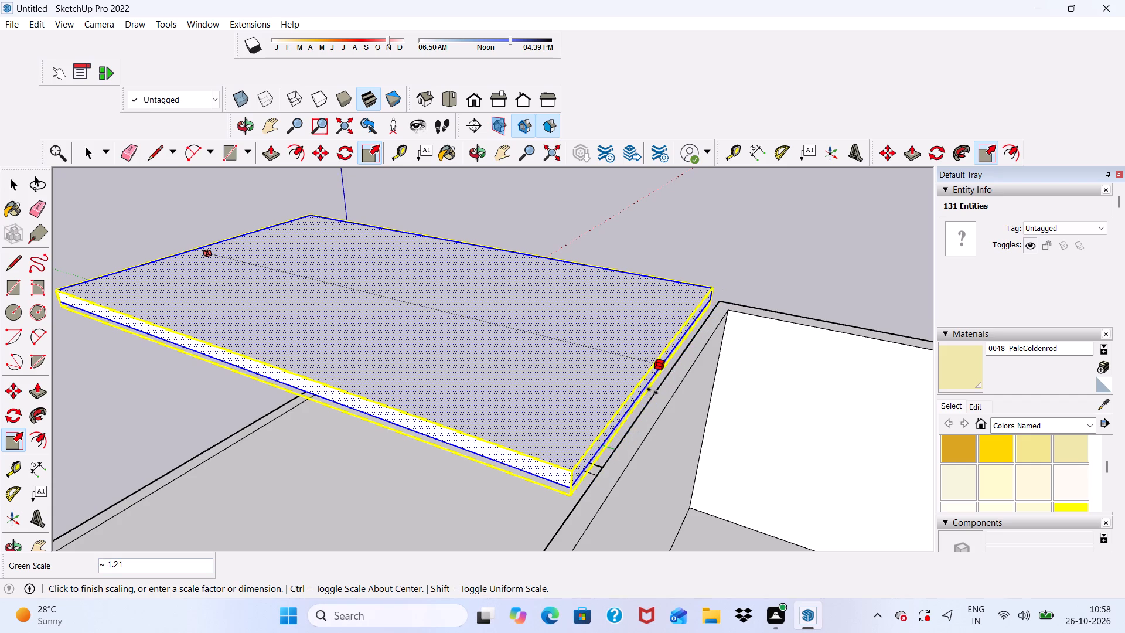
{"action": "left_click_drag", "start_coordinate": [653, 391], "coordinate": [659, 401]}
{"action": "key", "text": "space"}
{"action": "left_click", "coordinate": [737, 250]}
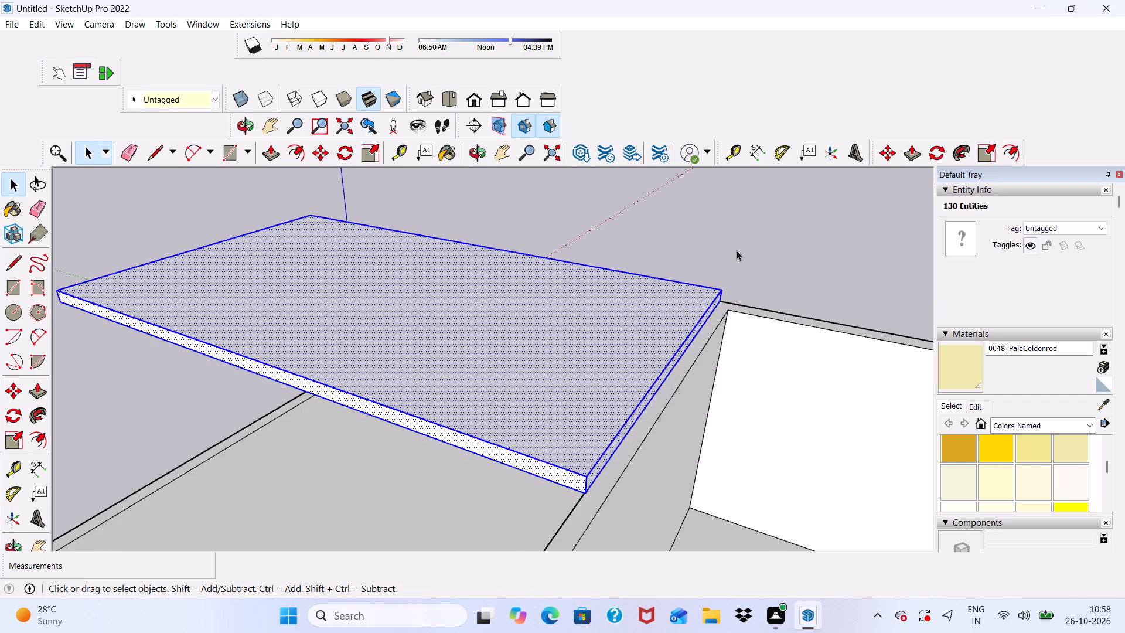
Examine the stretched slab copy from outside and below, checking its underside pattern and how it sits on the pillars.
{"action": "scroll", "coordinate": [625, 293], "scroll_direction": "down", "scroll_amount": 3}
{"action": "middle_click_drag", "start_coordinate": [554, 333], "coordinate": [761, 284]}
{"action": "scroll", "coordinate": [782, 273], "scroll_direction": "up", "scroll_amount": 1}
{"action": "scroll", "coordinate": [678, 256], "scroll_direction": "down", "scroll_amount": 5}
{"action": "middle_click_drag", "start_coordinate": [432, 367], "coordinate": [789, 350]}
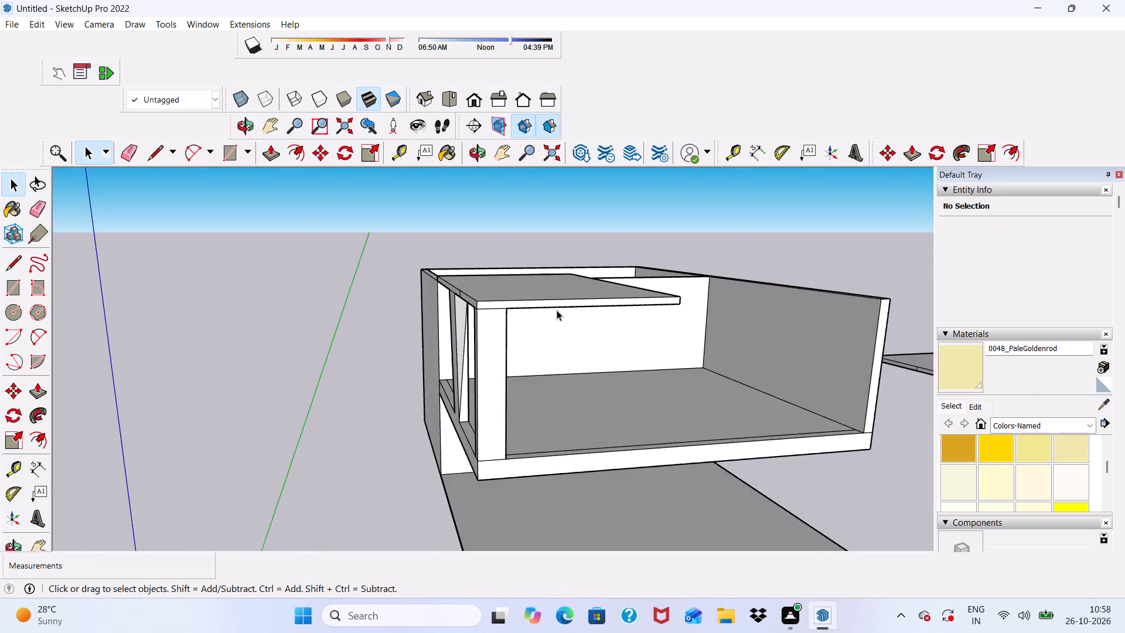
{"action": "scroll", "coordinate": [555, 309], "scroll_direction": "up", "scroll_amount": 1}
{"action": "scroll", "coordinate": [555, 308], "scroll_direction": "down", "scroll_amount": 1}
{"action": "middle_click_drag", "start_coordinate": [555, 308], "coordinate": [478, 182]}
{"action": "scroll", "coordinate": [478, 182], "scroll_direction": "up", "scroll_amount": 4}
{"action": "left_click", "coordinate": [315, 266]}
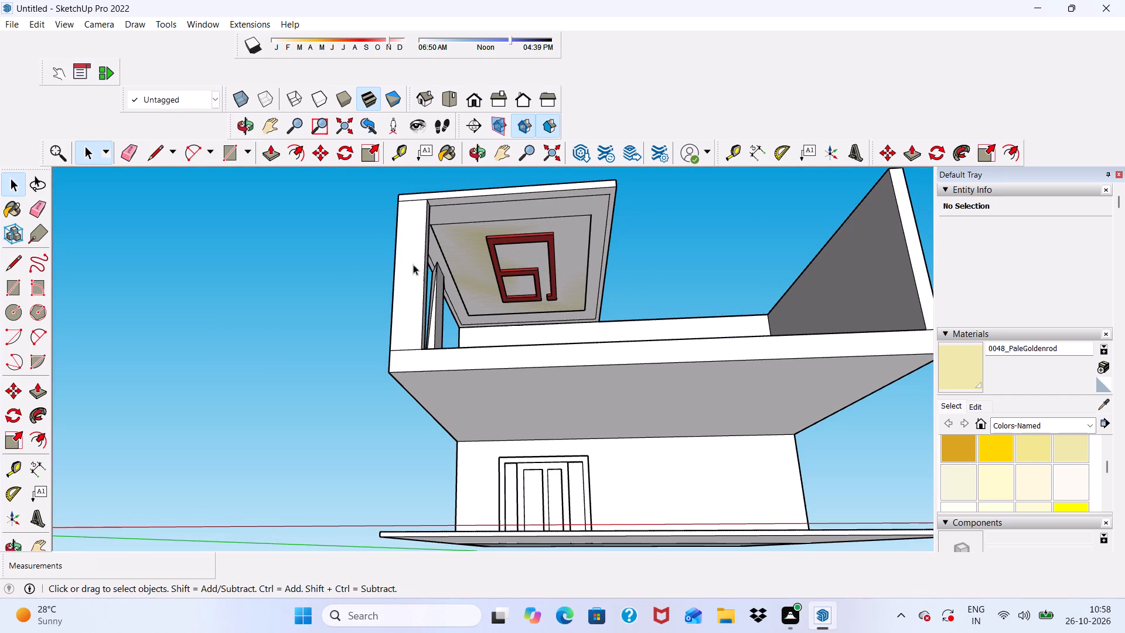
{"action": "scroll", "coordinate": [446, 241], "scroll_direction": "up", "scroll_amount": 4}
{"action": "scroll", "coordinate": [472, 251], "scroll_direction": "down", "scroll_amount": 1}
{"action": "scroll", "coordinate": [482, 260], "scroll_direction": "up", "scroll_amount": 10}
{"action": "scroll", "coordinate": [483, 274], "scroll_direction": "down", "scroll_amount": 7}
{"action": "middle_click_drag", "start_coordinate": [429, 287], "coordinate": [420, 324]}
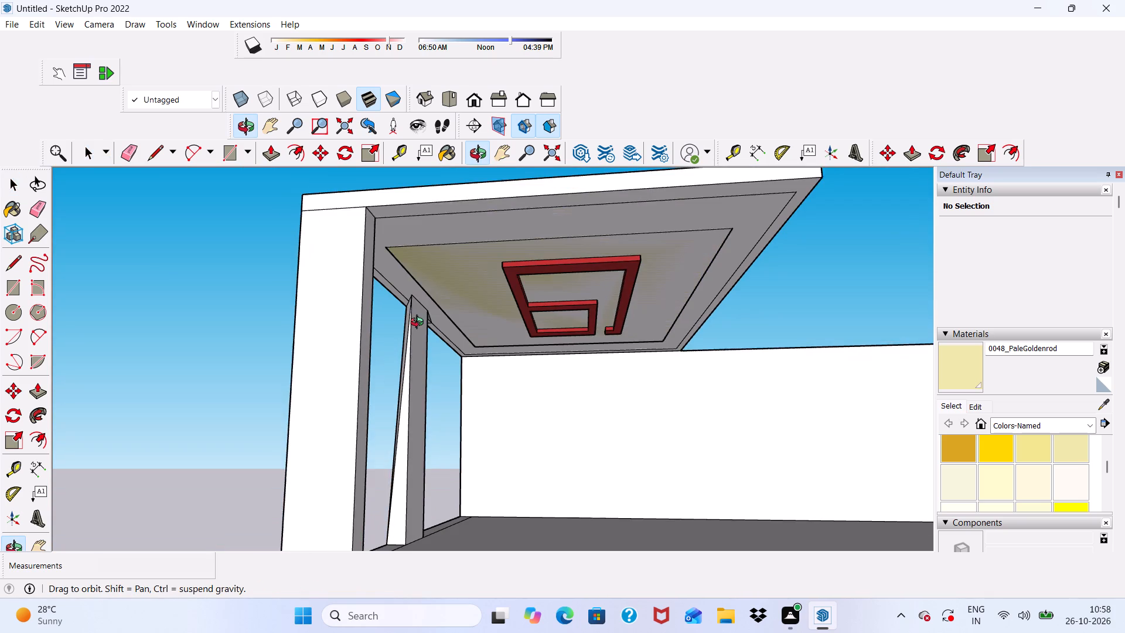
{"action": "middle_click_drag", "start_coordinate": [420, 324], "coordinate": [419, 324]}
{"action": "scroll", "coordinate": [449, 298], "scroll_direction": "down", "scroll_amount": 1}
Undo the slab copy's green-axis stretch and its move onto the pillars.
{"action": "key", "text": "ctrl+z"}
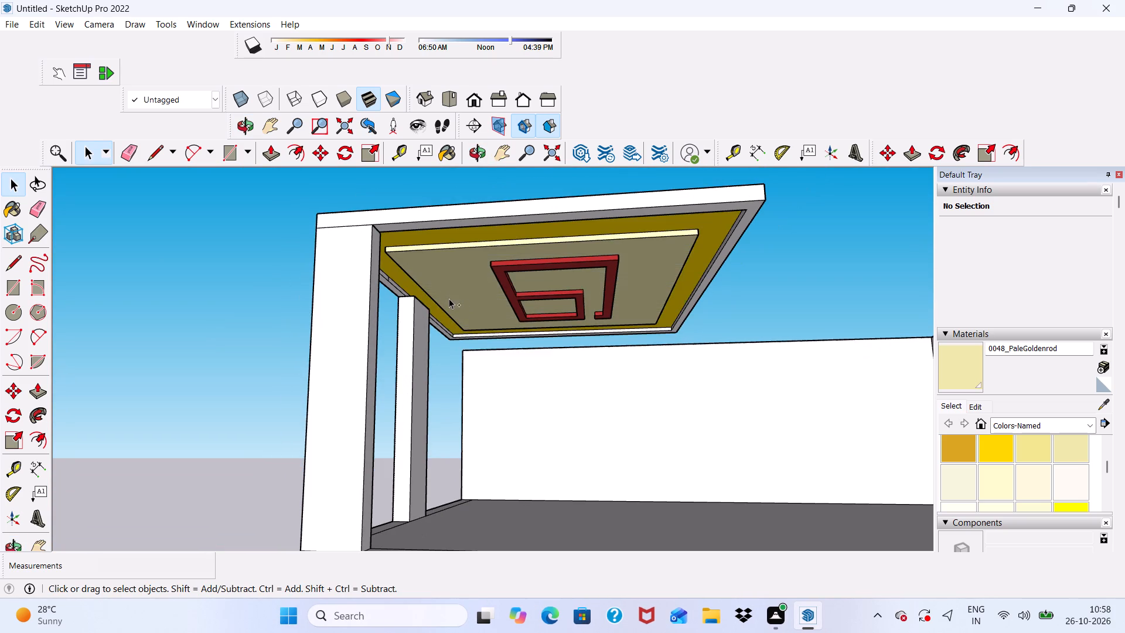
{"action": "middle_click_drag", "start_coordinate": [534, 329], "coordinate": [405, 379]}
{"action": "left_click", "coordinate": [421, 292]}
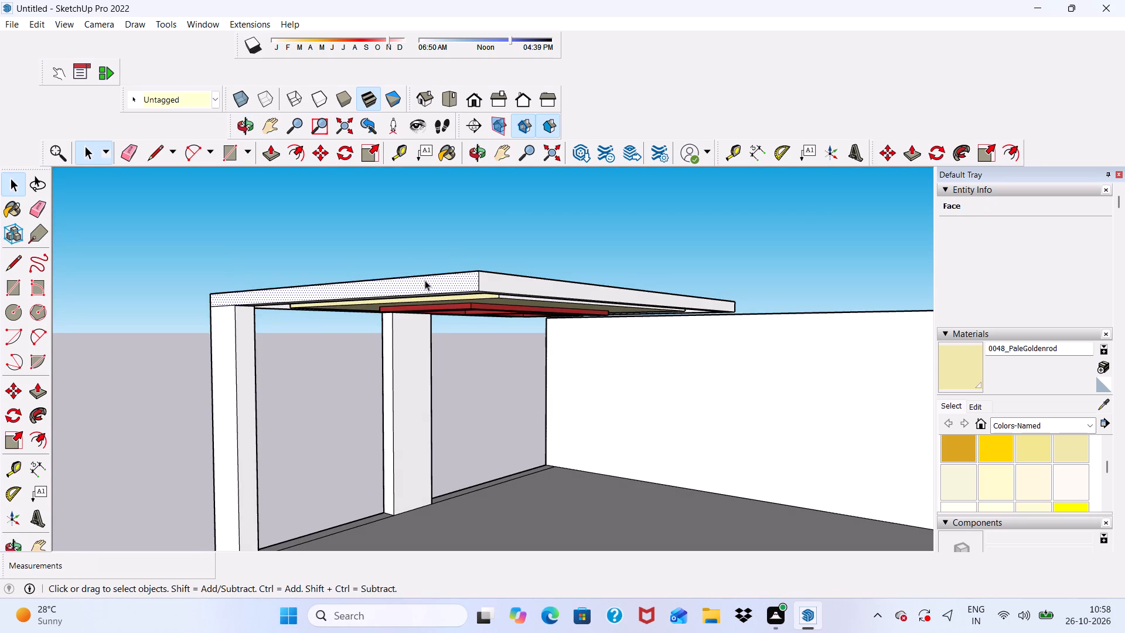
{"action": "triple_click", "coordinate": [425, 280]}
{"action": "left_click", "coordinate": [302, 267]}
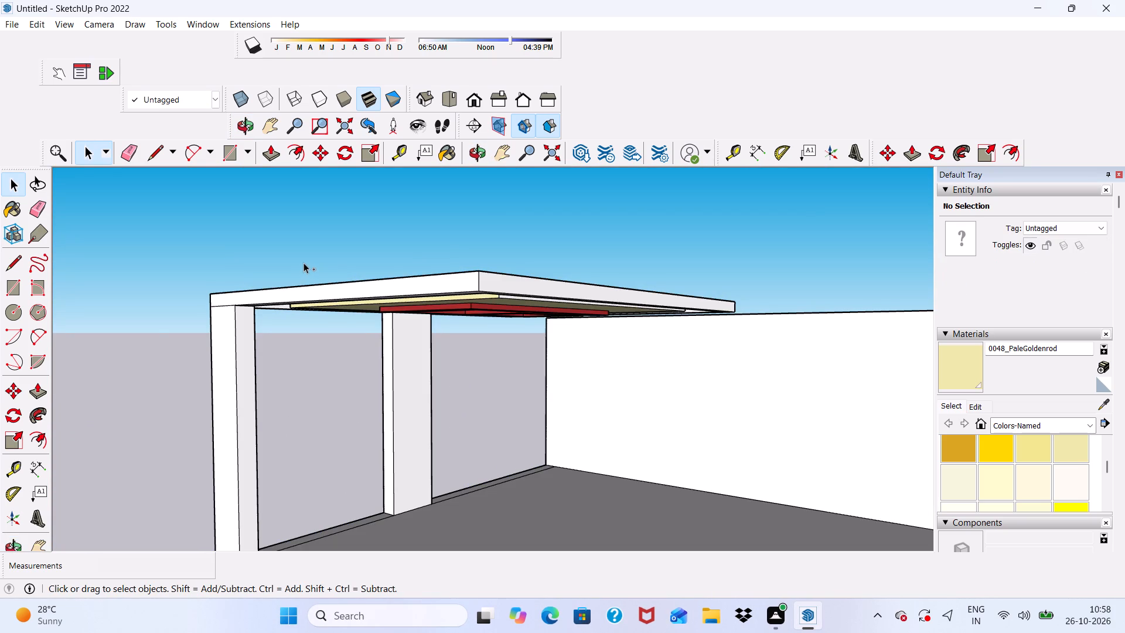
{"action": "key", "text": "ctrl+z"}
Select the whole floating slab copy and stretch it outward along the green axis from its side edge.
{"action": "middle_click_drag", "start_coordinate": [369, 270], "coordinate": [253, 382]}
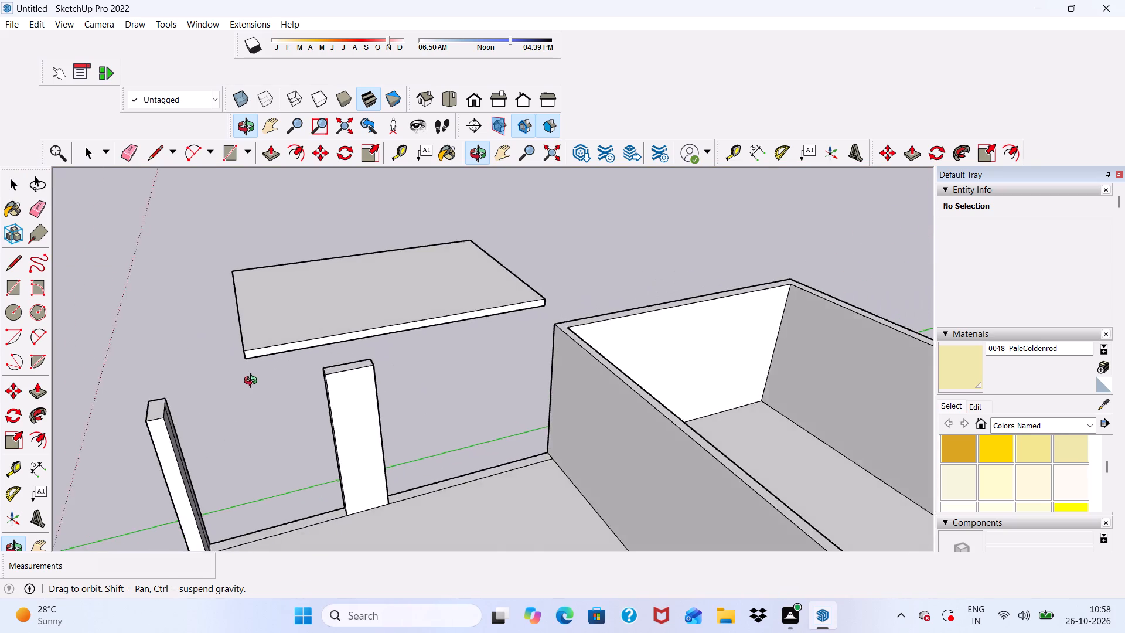
{"action": "middle_click_drag", "start_coordinate": [253, 382], "coordinate": [261, 382]}
{"action": "scroll", "coordinate": [493, 311], "scroll_direction": "up", "scroll_amount": 4}
{"action": "scroll", "coordinate": [493, 288], "scroll_direction": "down", "scroll_amount": 1}
{"action": "middle_click_drag", "start_coordinate": [493, 290], "coordinate": [301, 339]}
{"action": "scroll", "coordinate": [585, 281], "scroll_direction": "up", "scroll_amount": 5}
{"action": "scroll", "coordinate": [557, 288], "scroll_direction": "down", "scroll_amount": 2}
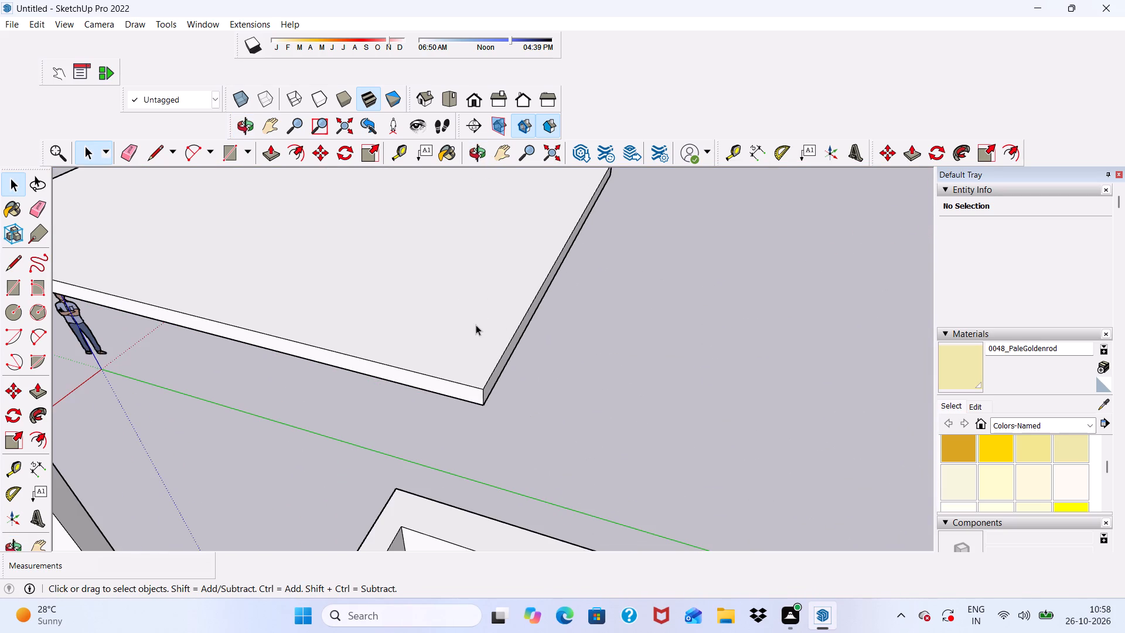
{"action": "triple_click", "coordinate": [475, 325]}
{"action": "double_click", "coordinate": [475, 326]}
{"action": "scroll", "coordinate": [545, 364], "scroll_direction": "down", "scroll_amount": 1}
{"action": "middle_click_drag", "start_coordinate": [545, 364], "coordinate": [421, 365]}
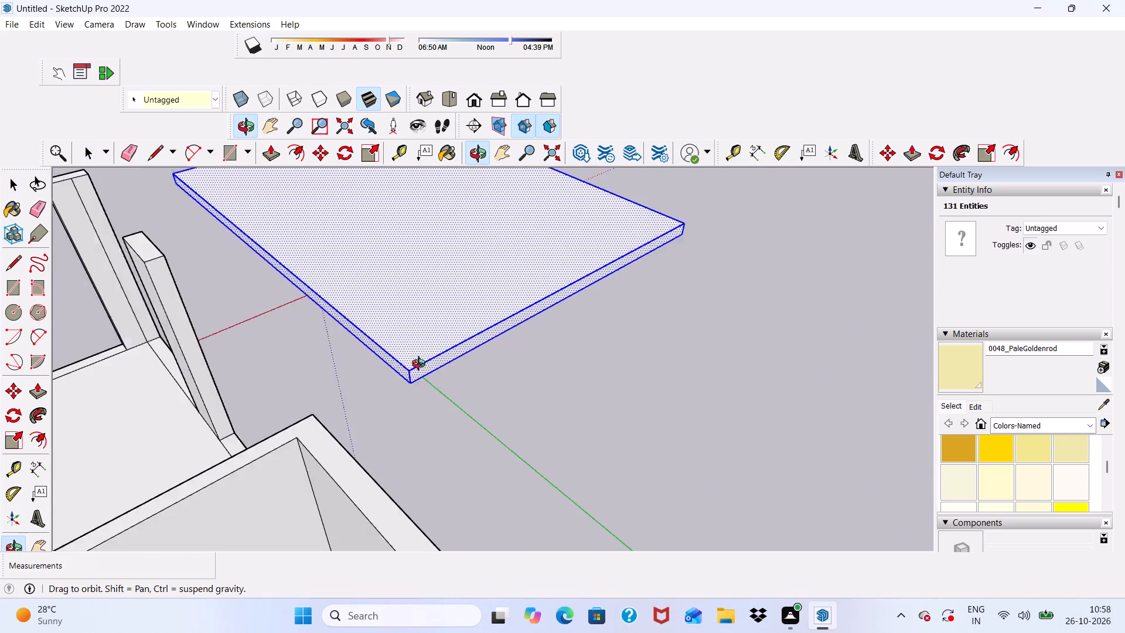
{"action": "middle_click_drag", "start_coordinate": [421, 365], "coordinate": [399, 352]}
{"action": "left_click", "coordinate": [369, 142]}
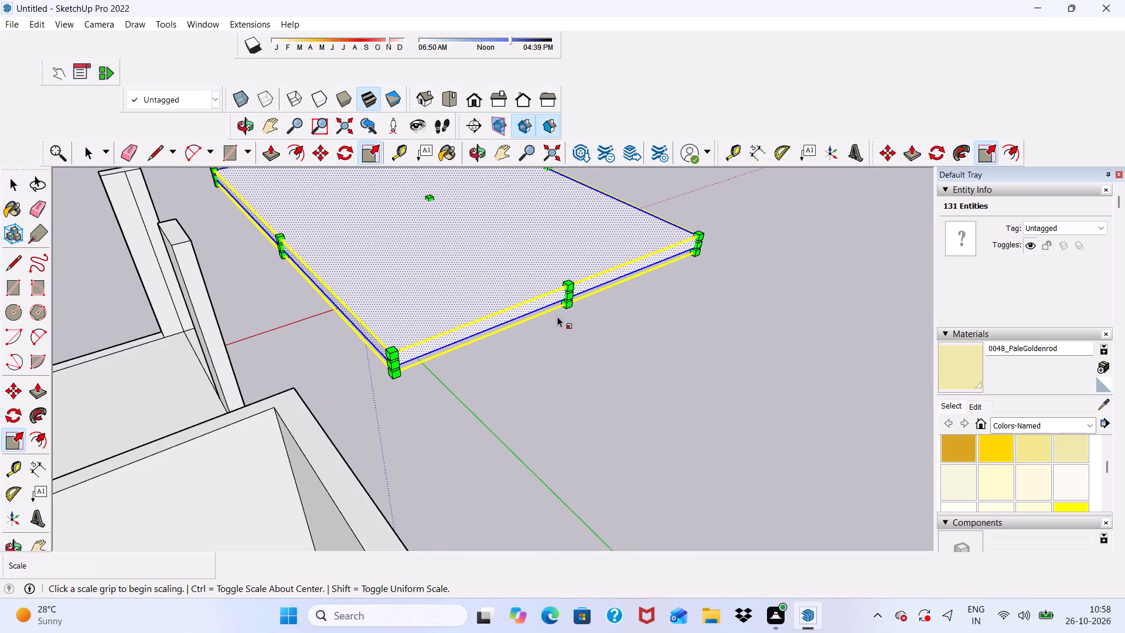
{"action": "left_click_drag", "start_coordinate": [566, 297], "coordinate": [609, 338]}
{"action": "scroll", "coordinate": [476, 315], "scroll_direction": "down", "scroll_amount": 5}
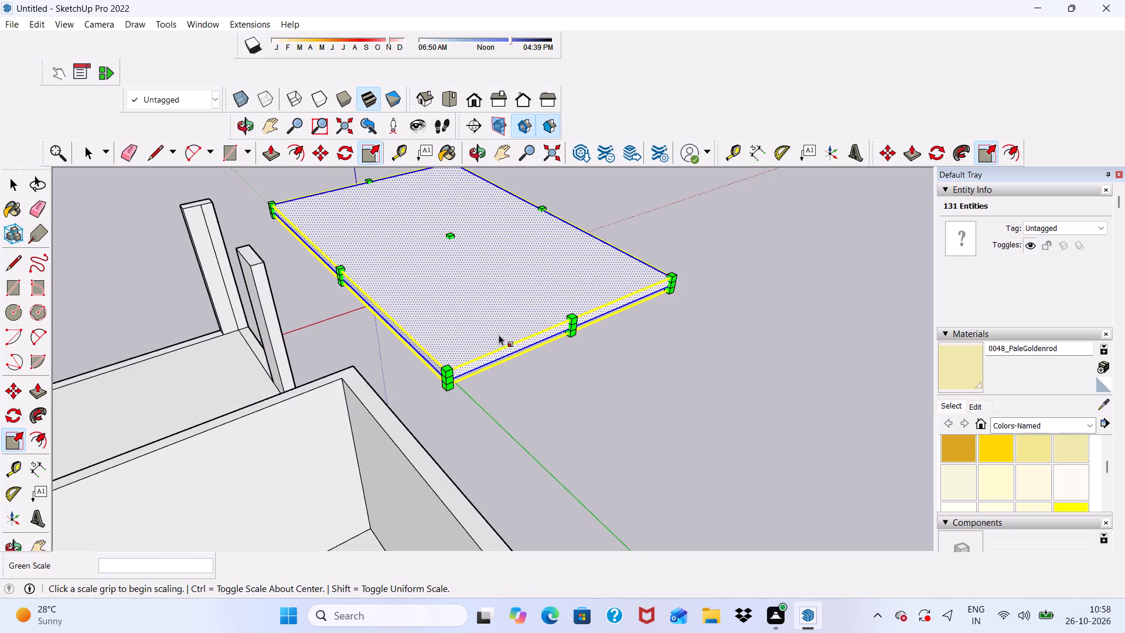
Scale the floating slab copy to about 1.07 along the red axis and stretch it slightly further along green.
{"action": "middle_click_drag", "start_coordinate": [499, 335], "coordinate": [521, 299]}
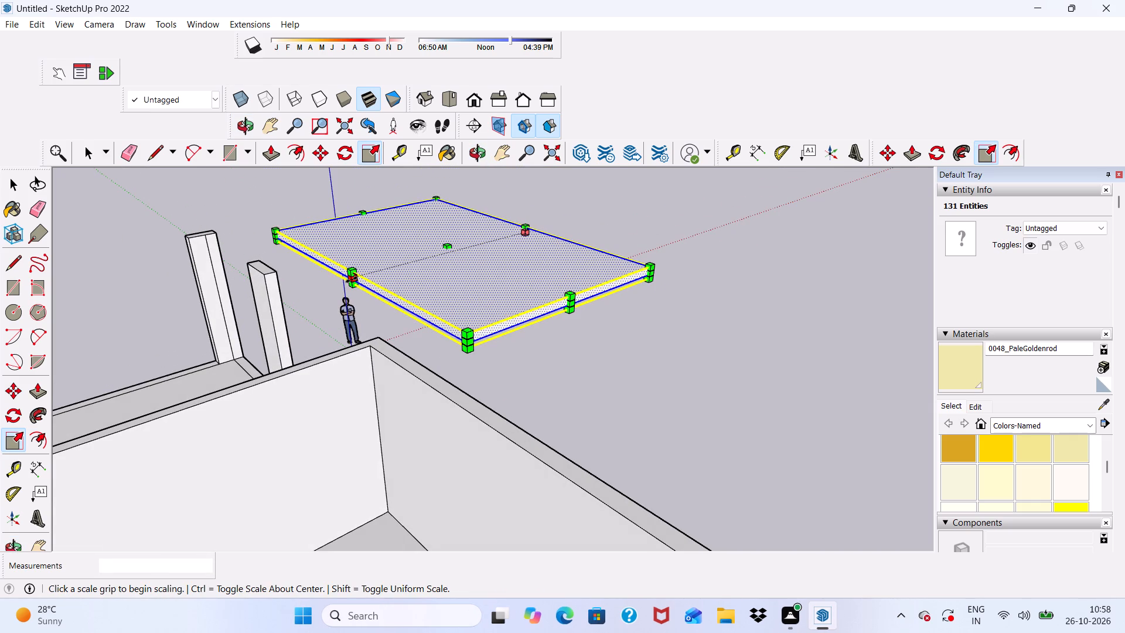
{"action": "left_click_drag", "start_coordinate": [352, 280], "coordinate": [339, 285]}
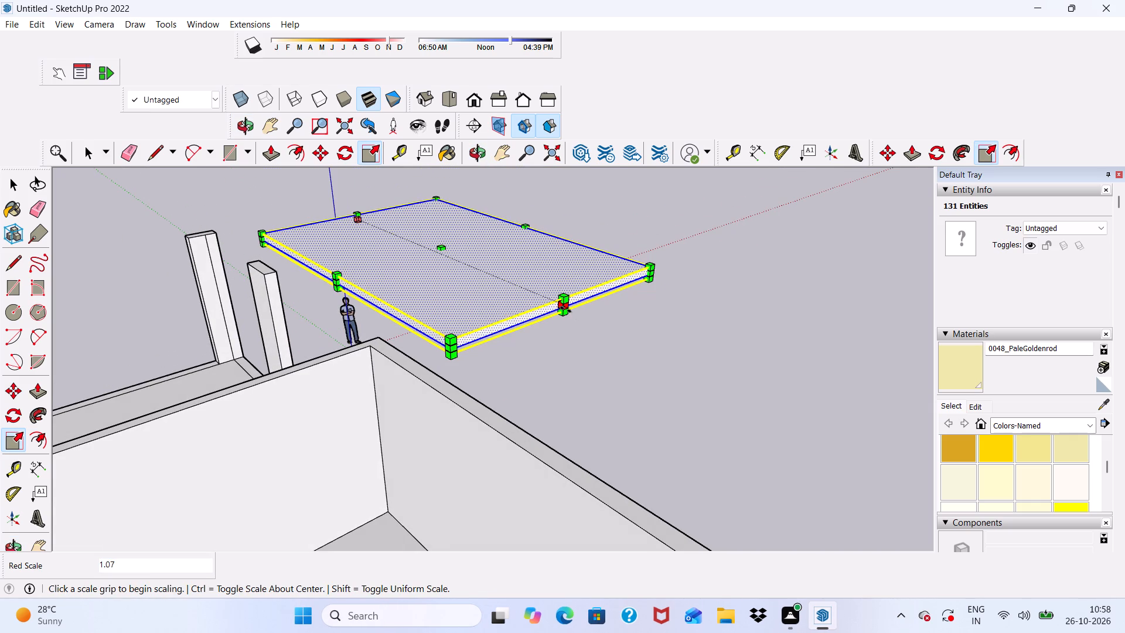
{"action": "left_click_drag", "start_coordinate": [566, 309], "coordinate": [584, 315]}
{"action": "scroll", "coordinate": [554, 281], "scroll_direction": "down", "scroll_amount": 2}
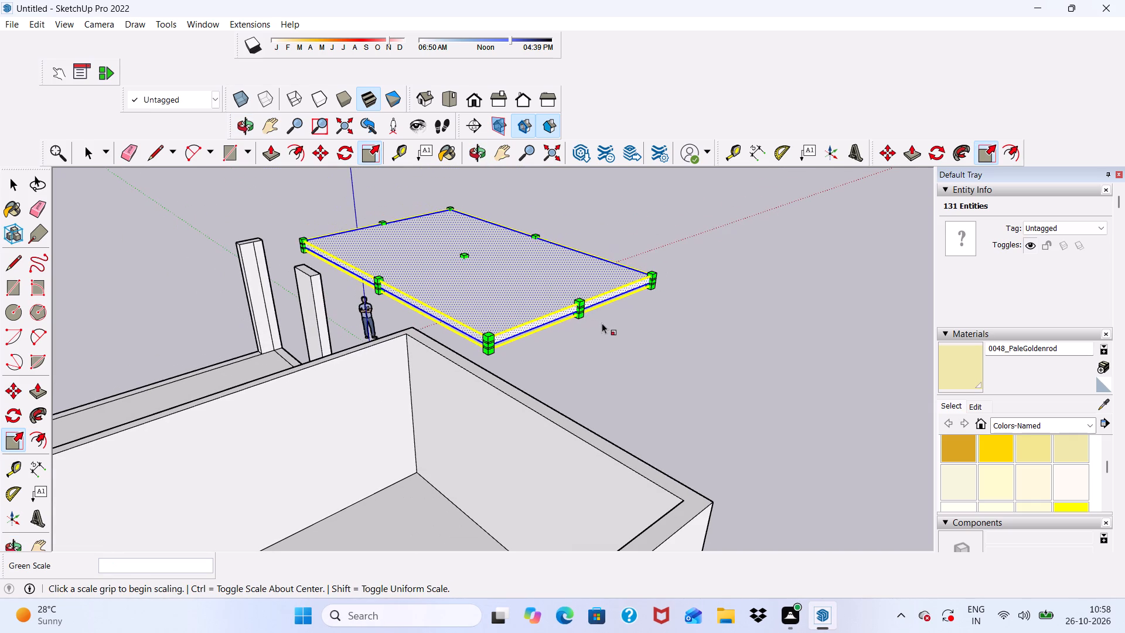
{"action": "key", "text": "space"}
{"action": "left_click", "coordinate": [635, 325]}
Move the whole slab copy about 19' 3" so its bottom front corner lands on the front pillar's outer top corner.
{"action": "scroll", "coordinate": [374, 321], "scroll_direction": "down", "scroll_amount": 2}
{"action": "middle_click_drag", "start_coordinate": [310, 339], "coordinate": [805, 318]}
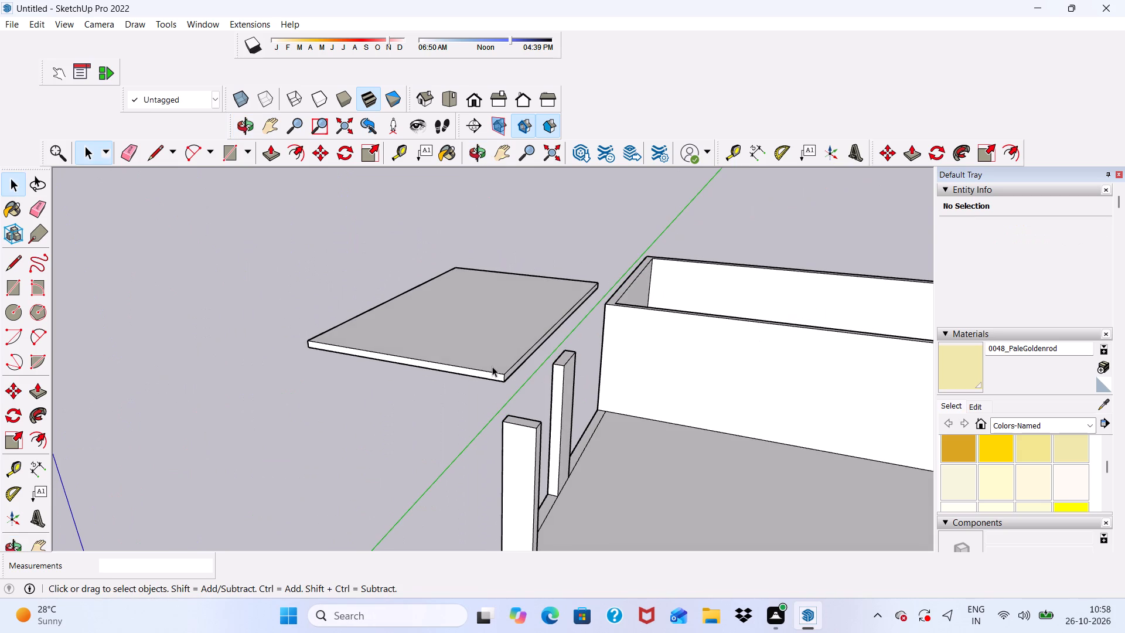
{"action": "triple_click", "coordinate": [489, 369]}
{"action": "triple_click", "coordinate": [486, 370]}
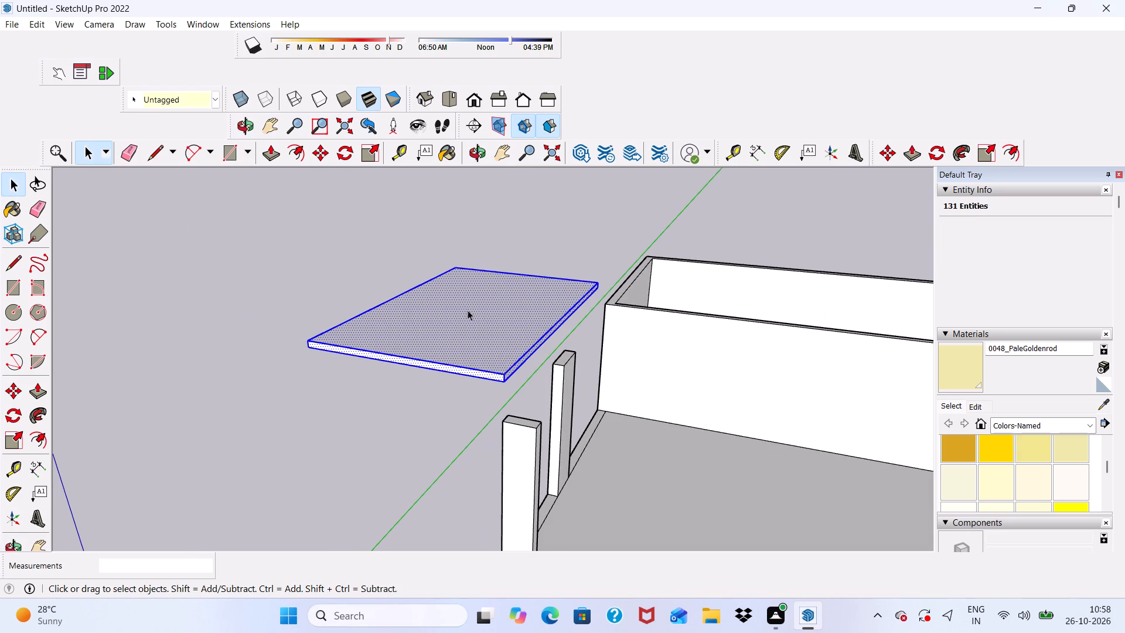
{"action": "left_click", "coordinate": [319, 151]}
{"action": "scroll", "coordinate": [493, 367], "scroll_direction": "up", "scroll_amount": 4}
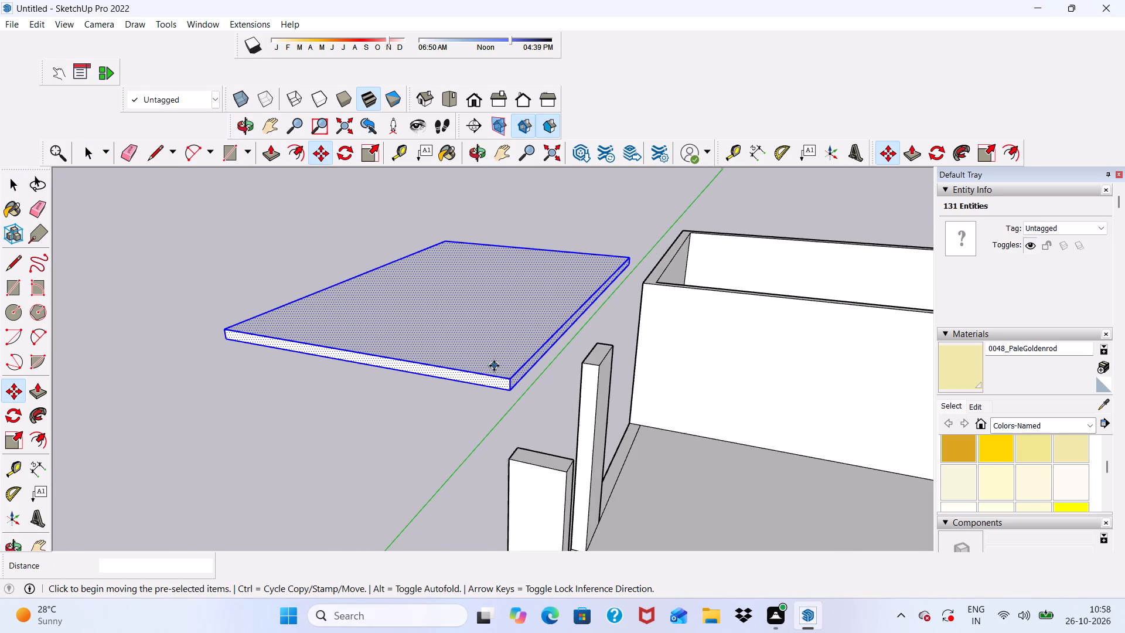
{"action": "left_click", "coordinate": [509, 392]}
{"action": "scroll", "coordinate": [447, 379], "scroll_direction": "down", "scroll_amount": 4}
{"action": "scroll", "coordinate": [546, 315], "scroll_direction": "down", "scroll_amount": 4}
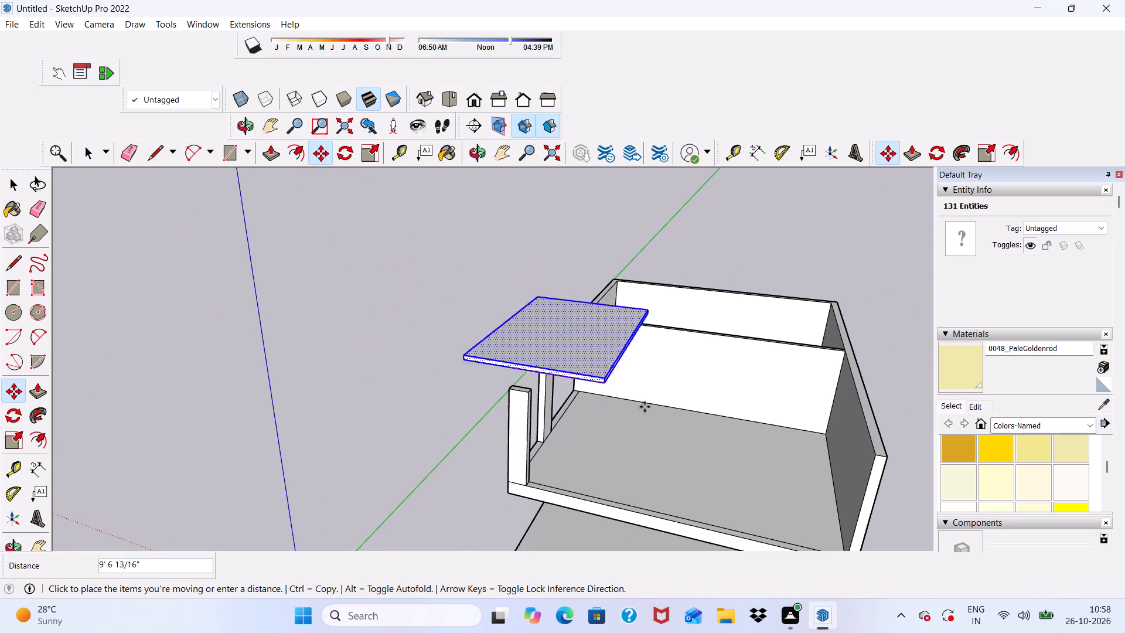
{"action": "scroll", "coordinate": [555, 407], "scroll_direction": "up", "scroll_amount": 4}
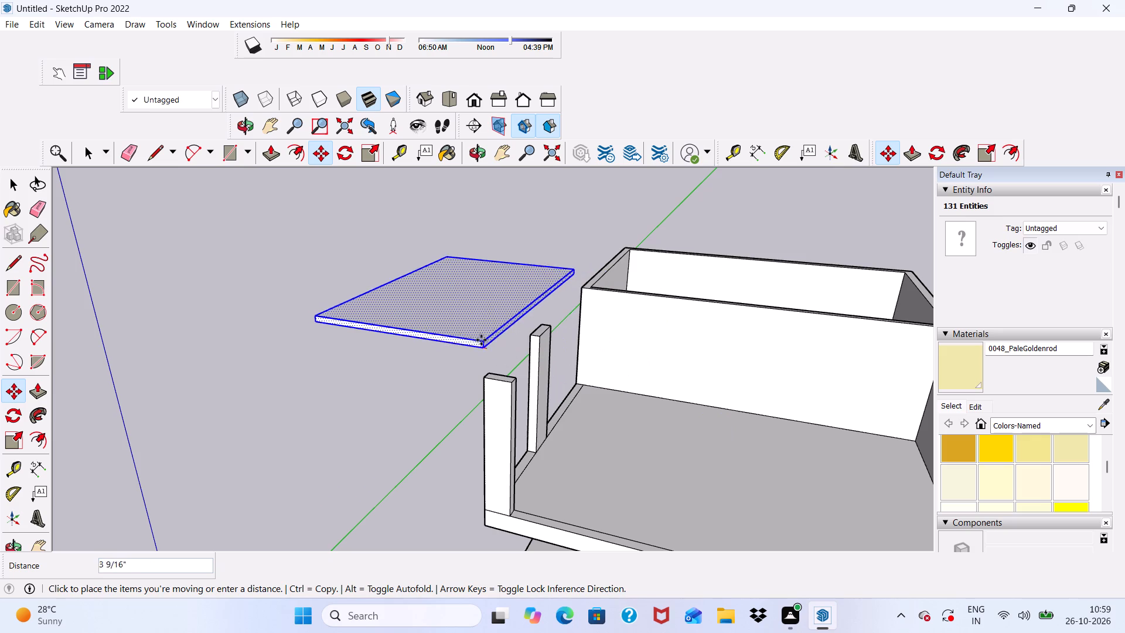
{"action": "left_click", "coordinate": [459, 340]}
{"action": "middle_click_drag", "start_coordinate": [448, 349], "coordinate": [591, 360]}
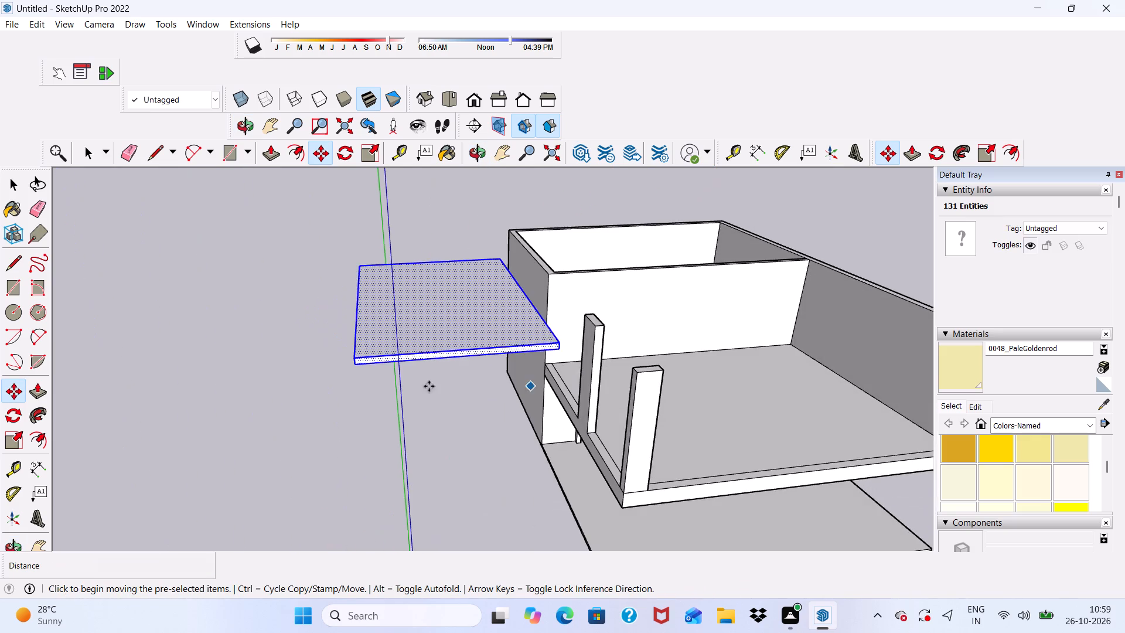
{"action": "scroll", "coordinate": [324, 385], "scroll_direction": "up", "scroll_amount": 4}
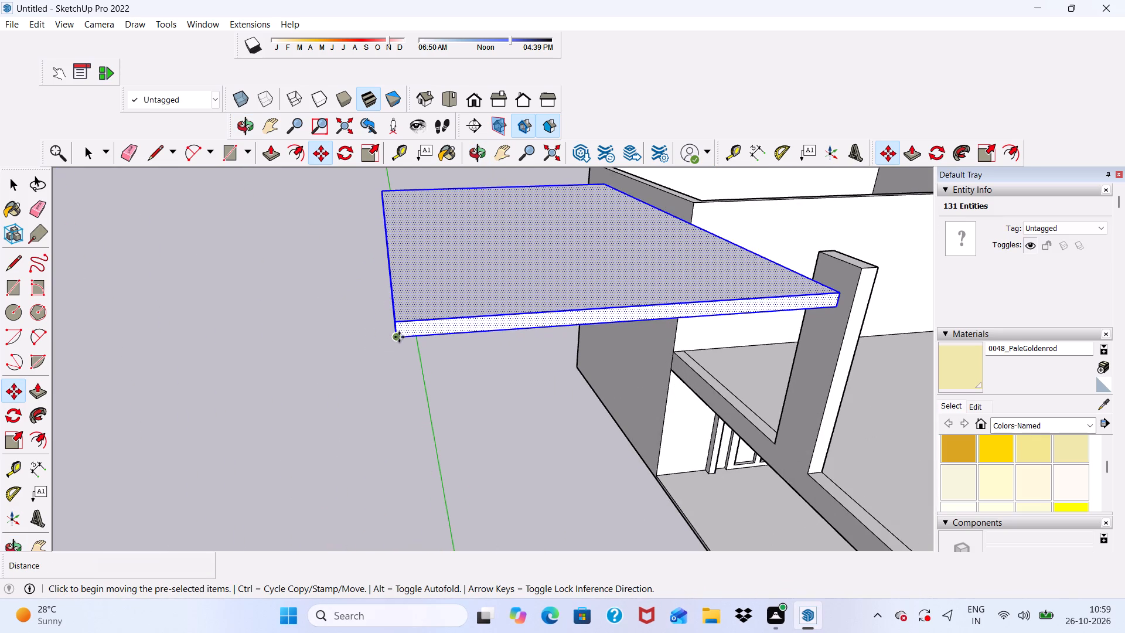
{"action": "left_click", "coordinate": [396, 334]}
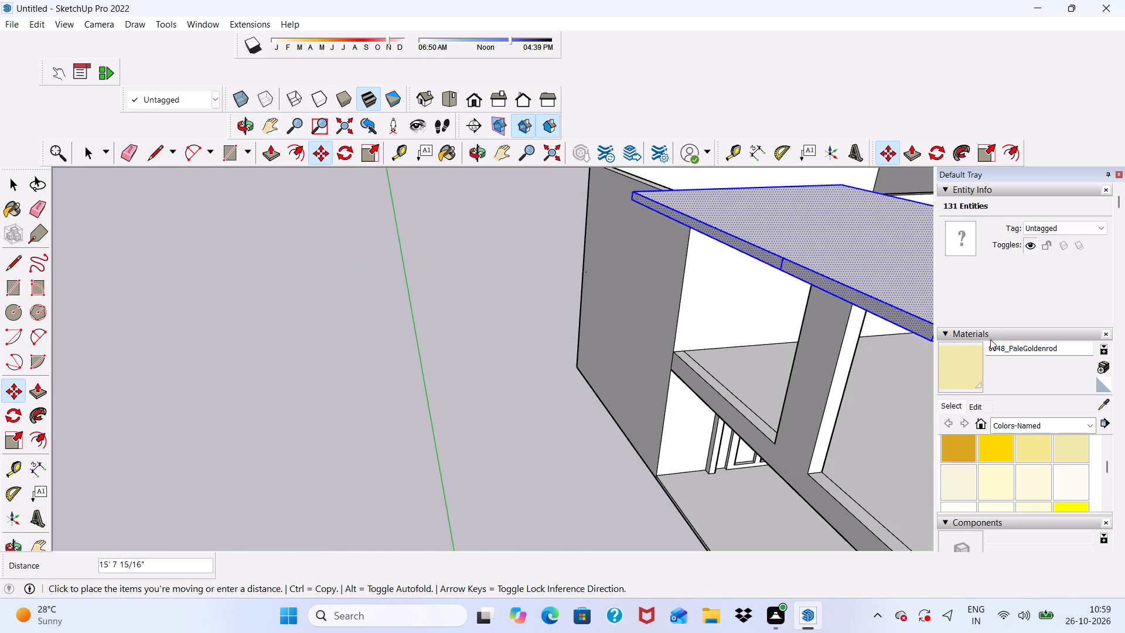
{"action": "scroll", "coordinate": [857, 283], "scroll_direction": "down", "scroll_amount": 9}
{"action": "scroll", "coordinate": [701, 339], "scroll_direction": "down", "scroll_amount": 1}
{"action": "scroll", "coordinate": [744, 314], "scroll_direction": "up", "scroll_amount": 4}
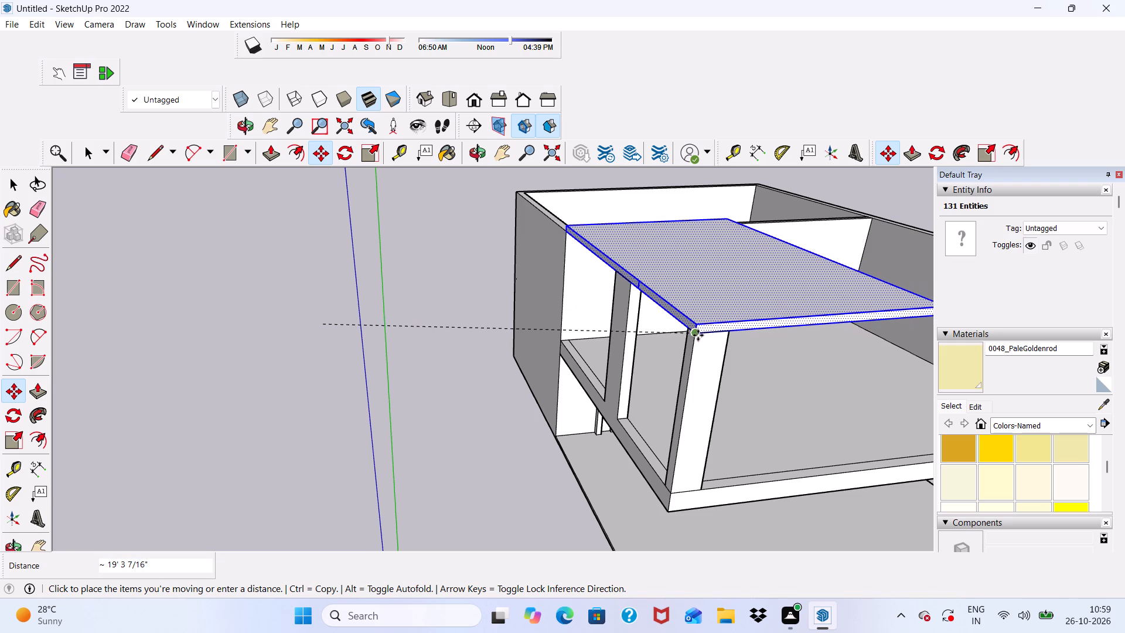
{"action": "left_click", "coordinate": [698, 335]}
{"action": "scroll", "coordinate": [601, 380], "scroll_direction": "down", "scroll_amount": 1}
{"action": "middle_click_drag", "start_coordinate": [601, 380], "coordinate": [493, 283]}
{"action": "key", "text": "space"}
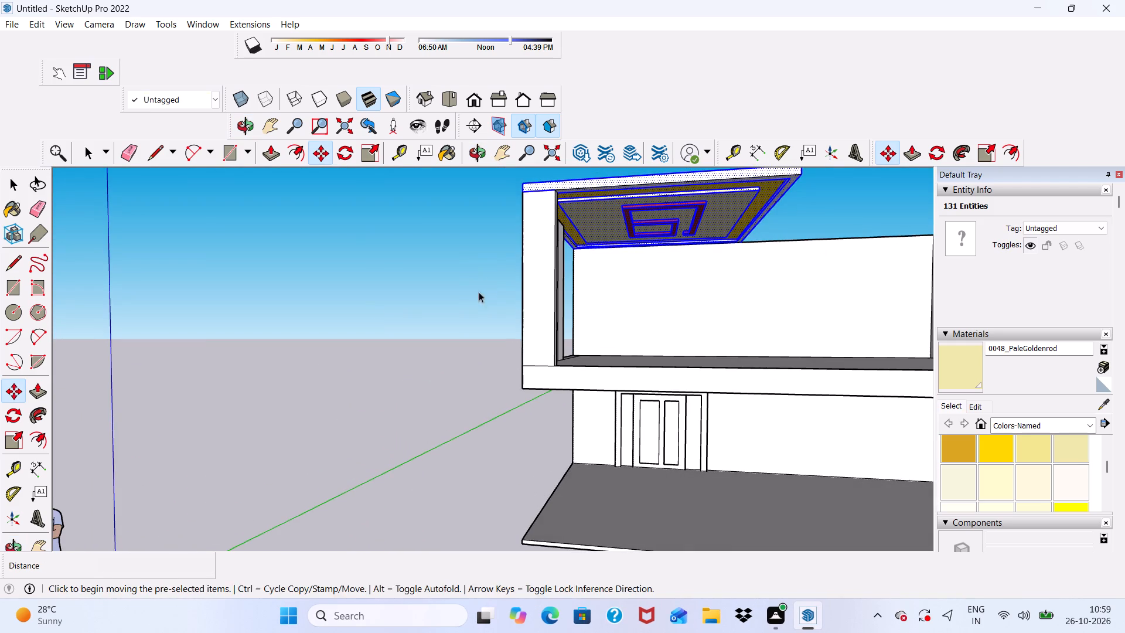
{"action": "left_click", "coordinate": [366, 306]}
Examine from above and below how the repositioned slab copy sits on the pillars and meets the upper storey's walls.
{"action": "scroll", "coordinate": [482, 250], "scroll_direction": "down", "scroll_amount": 4}
{"action": "scroll", "coordinate": [550, 183], "scroll_direction": "up", "scroll_amount": 10}
{"action": "scroll", "coordinate": [496, 245], "scroll_direction": "down", "scroll_amount": 3}
{"action": "middle_click_drag", "start_coordinate": [425, 305], "coordinate": [485, 234]}
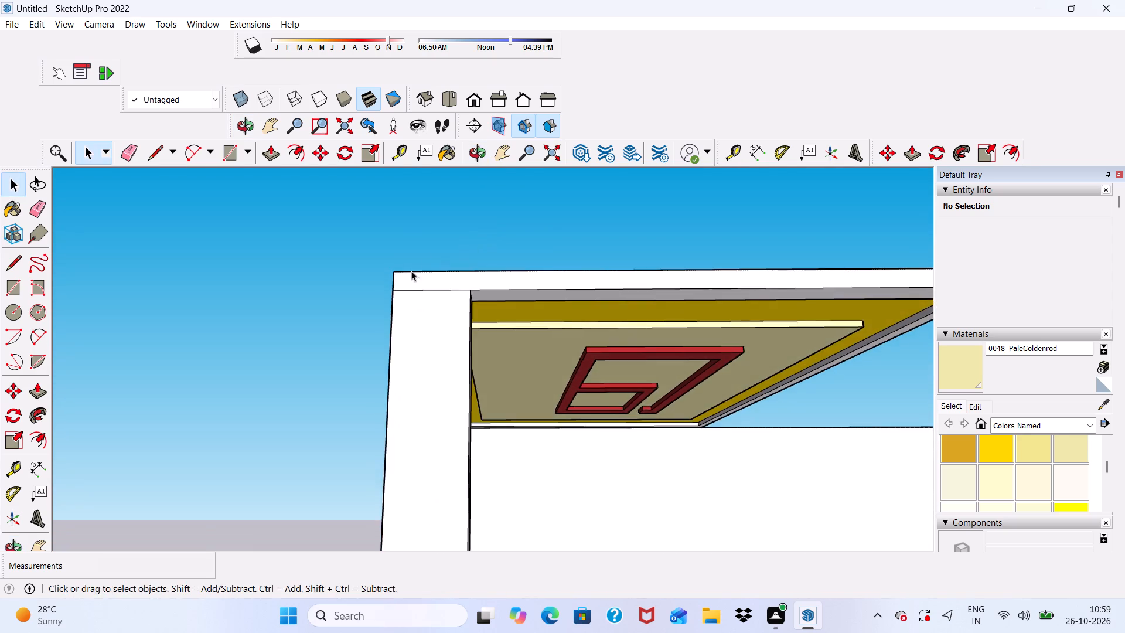
{"action": "middle_click_drag", "start_coordinate": [401, 283], "coordinate": [146, 408]}
{"action": "scroll", "coordinate": [117, 346], "scroll_direction": "down", "scroll_amount": 7}
{"action": "middle_click_drag", "start_coordinate": [357, 381], "coordinate": [52, 431]}
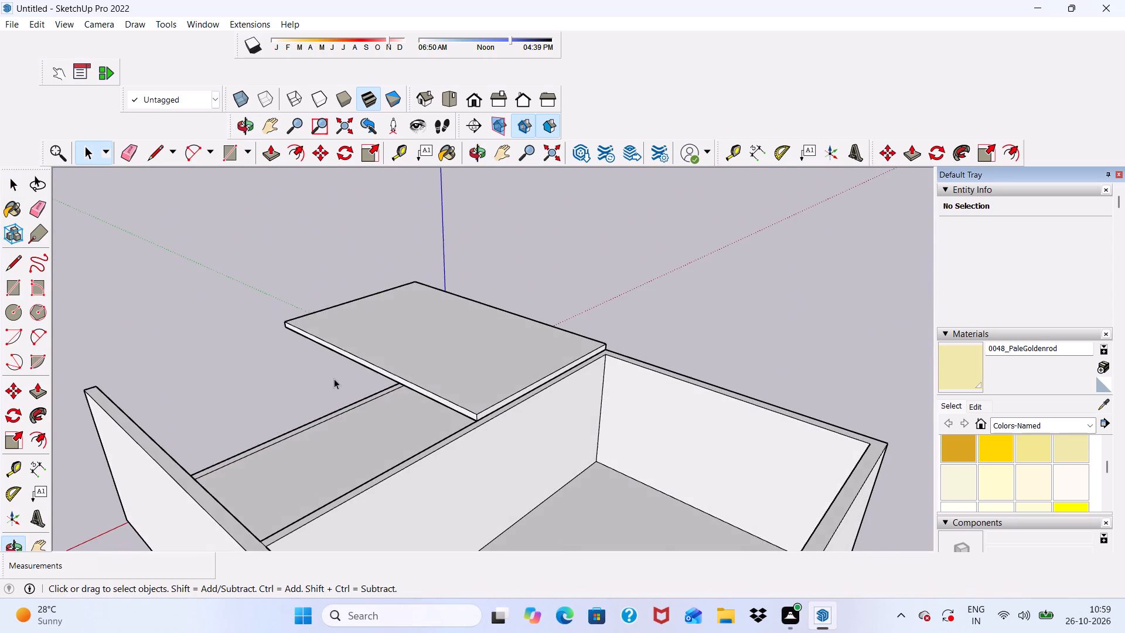
{"action": "scroll", "coordinate": [577, 358], "scroll_direction": "up", "scroll_amount": 5}
{"action": "scroll", "coordinate": [514, 387], "scroll_direction": "down", "scroll_amount": 2}
{"action": "middle_click_drag", "start_coordinate": [487, 396], "coordinate": [650, 328]}
{"action": "middle_click_drag", "start_coordinate": [517, 334], "coordinate": [587, 304]}
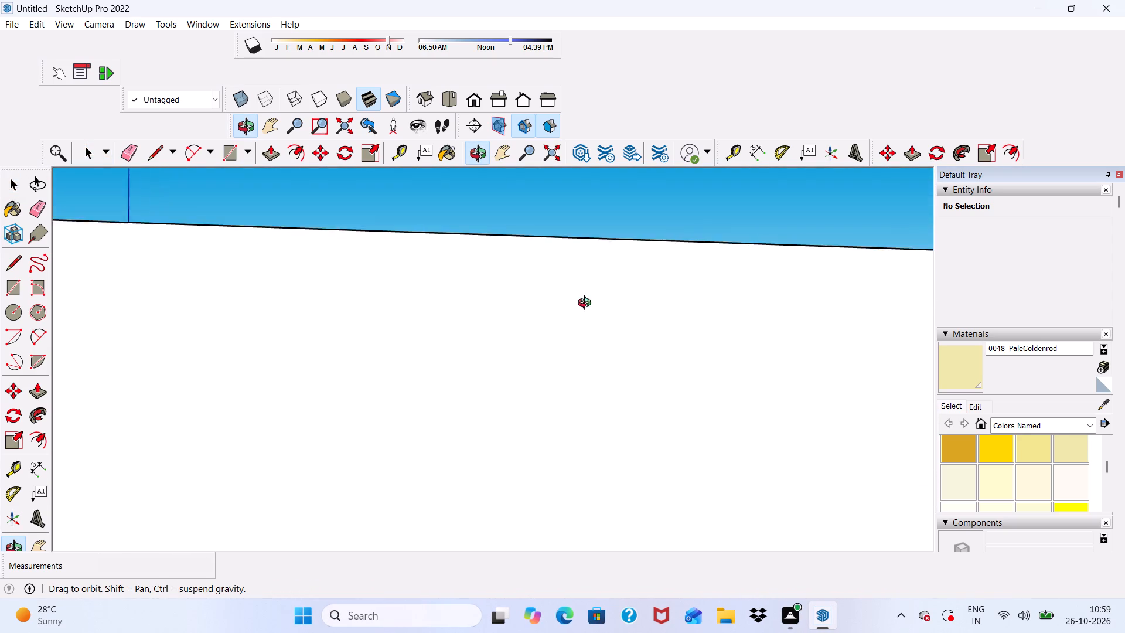
{"action": "middle_click_drag", "start_coordinate": [587, 304], "coordinate": [712, 322]}
{"action": "scroll", "coordinate": [357, 330], "scroll_direction": "up", "scroll_amount": 2}
{"action": "scroll", "coordinate": [355, 332], "scroll_direction": "down", "scroll_amount": 5}
{"action": "middle_click_drag", "start_coordinate": [330, 372], "coordinate": [523, 305]}
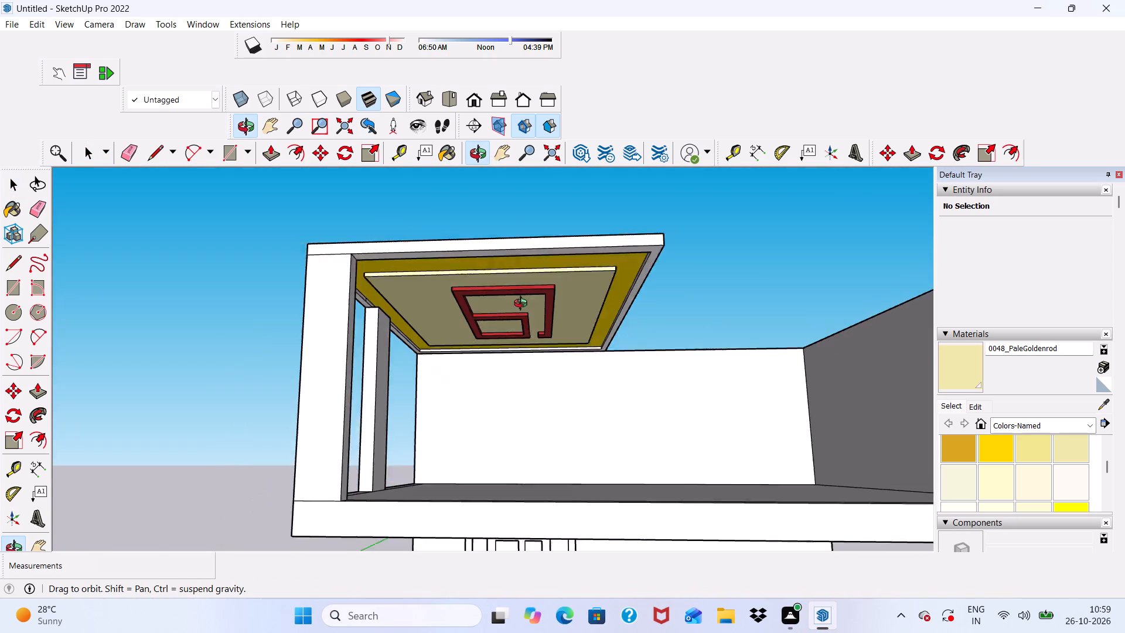
{"action": "middle_click_drag", "start_coordinate": [523, 305], "coordinate": [533, 323]}
{"action": "scroll", "coordinate": [533, 306], "scroll_direction": "up", "scroll_amount": 1}
{"action": "scroll", "coordinate": [517, 273], "scroll_direction": "down", "scroll_amount": 4}
{"action": "middle_click_drag", "start_coordinate": [476, 312], "coordinate": [452, 440]}
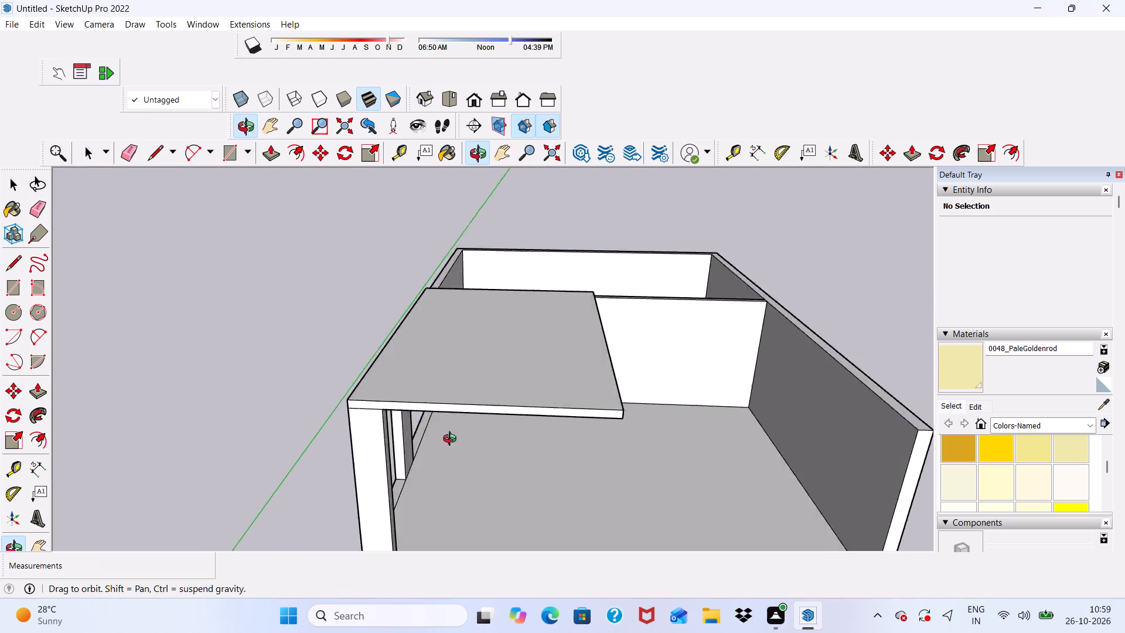
{"action": "middle_click_drag", "start_coordinate": [452, 440], "coordinate": [431, 512]}
{"action": "scroll", "coordinate": [612, 301], "scroll_direction": "up", "scroll_amount": 5}
{"action": "middle_click_drag", "start_coordinate": [662, 291], "coordinate": [483, 246]}
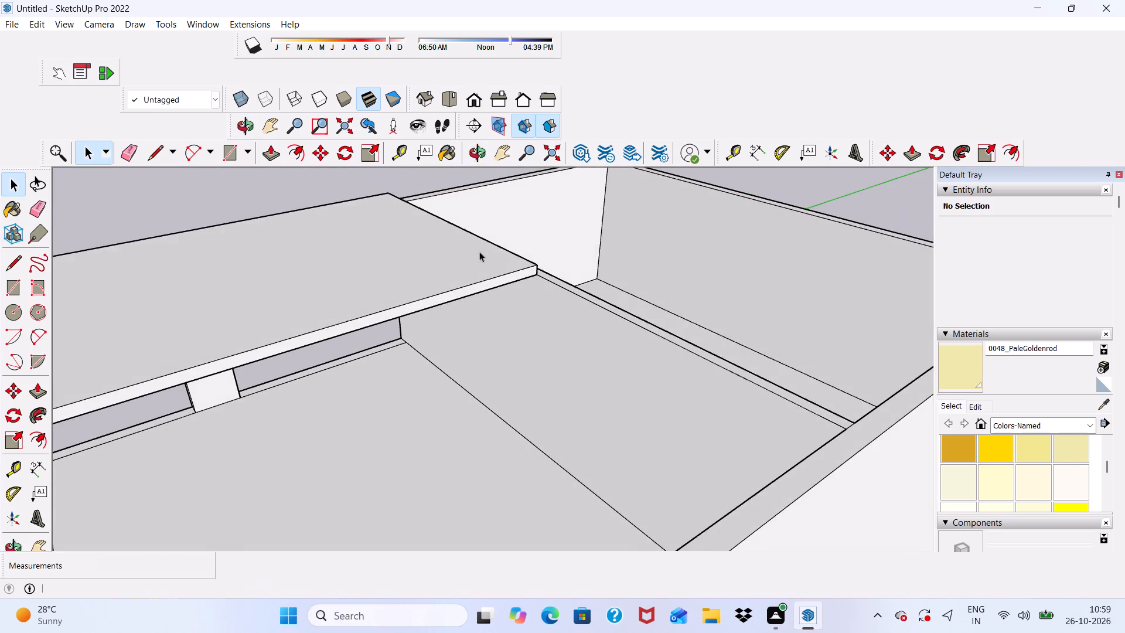
Examine from above, front and below how far the roof slab covers the upper storey.
{"action": "scroll", "coordinate": [351, 361], "scroll_direction": "up", "scroll_amount": 5}
{"action": "scroll", "coordinate": [307, 253], "scroll_direction": "down", "scroll_amount": 11}
{"action": "middle_click_drag", "start_coordinate": [501, 353], "coordinate": [503, 353]}
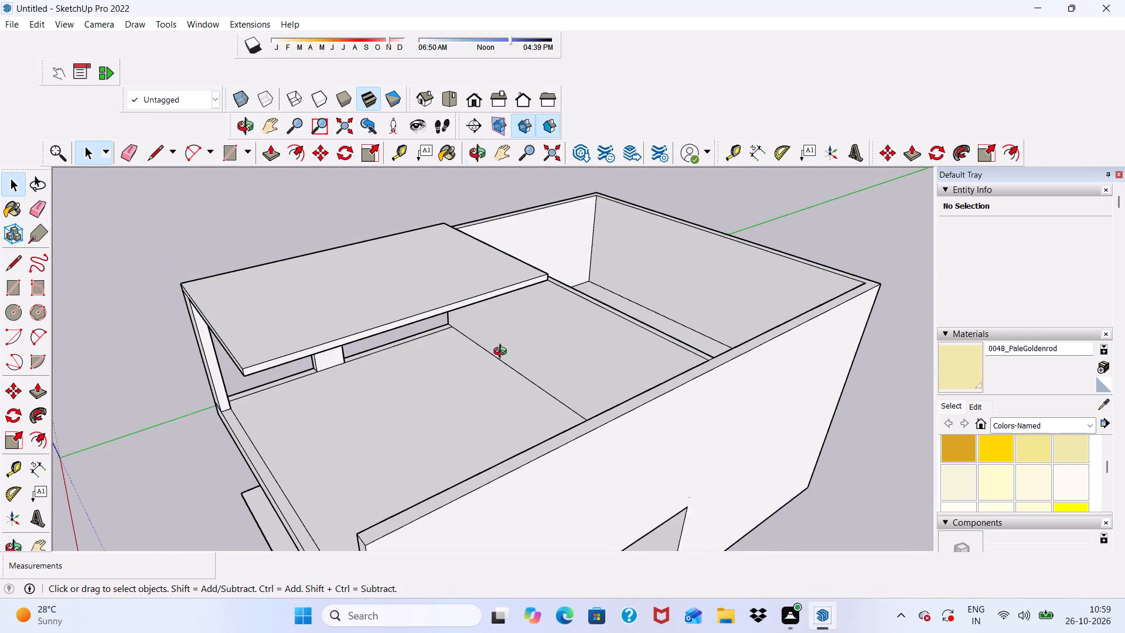
{"action": "middle_click_drag", "start_coordinate": [503, 353], "coordinate": [729, 245]}
{"action": "scroll", "coordinate": [672, 270], "scroll_direction": "down", "scroll_amount": 4}
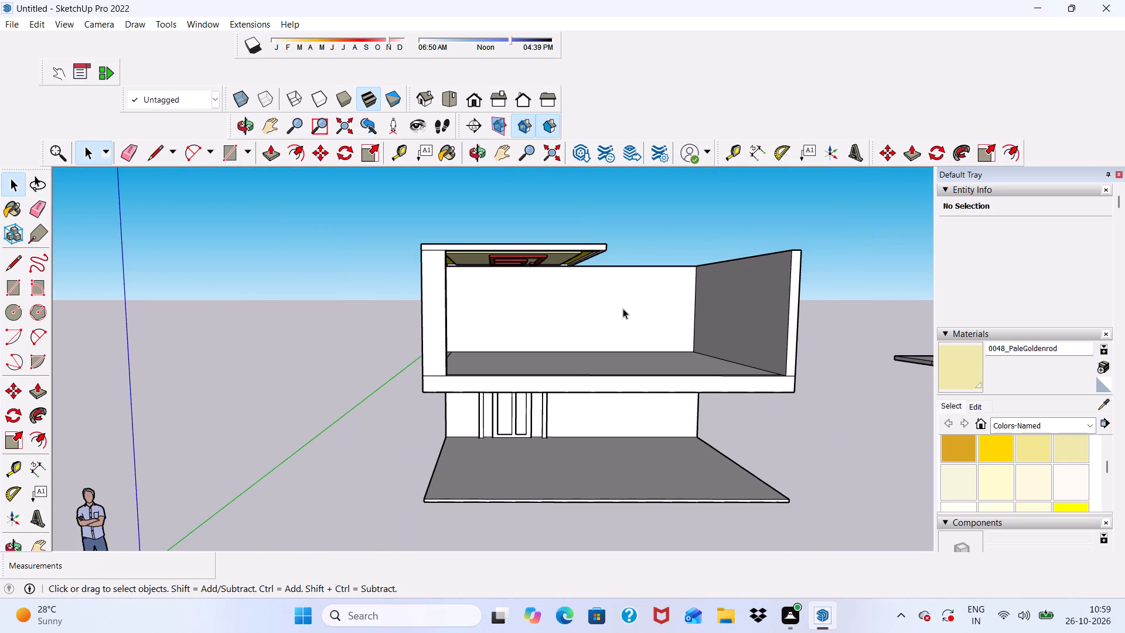
{"action": "scroll", "coordinate": [584, 222], "scroll_direction": "up", "scroll_amount": 4}
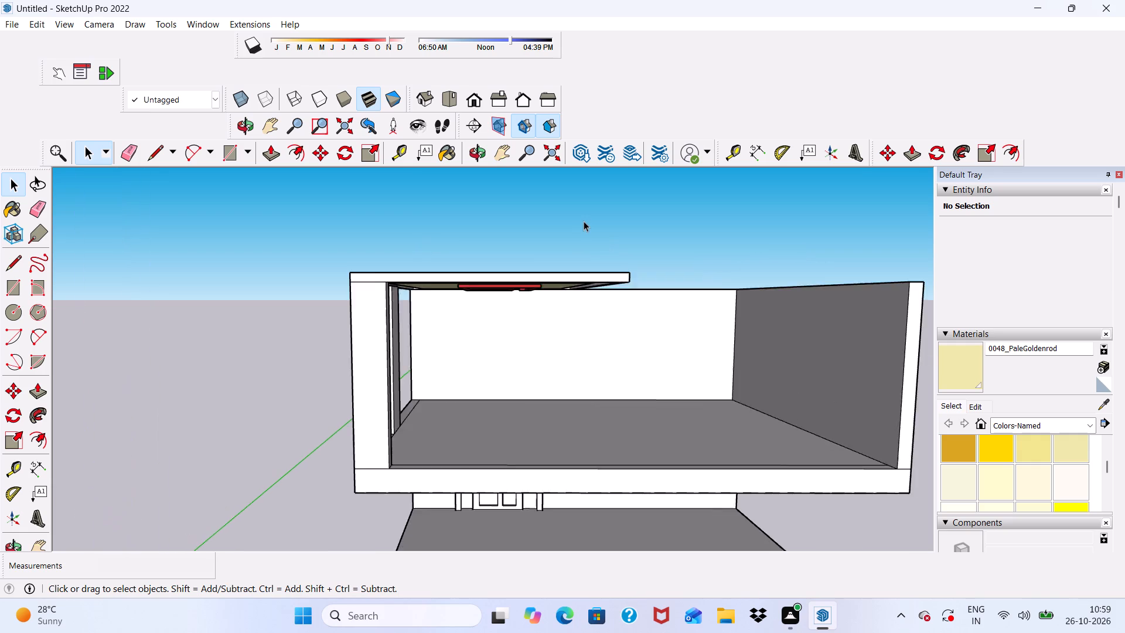
{"action": "scroll", "coordinate": [585, 222], "scroll_direction": "down", "scroll_amount": 1}
{"action": "middle_click_drag", "start_coordinate": [585, 254], "coordinate": [560, 154]}
{"action": "scroll", "coordinate": [555, 219], "scroll_direction": "up", "scroll_amount": 4}
{"action": "scroll", "coordinate": [511, 218], "scroll_direction": "down", "scroll_amount": 4}
{"action": "middle_click_drag", "start_coordinate": [456, 241], "coordinate": [506, 304]}
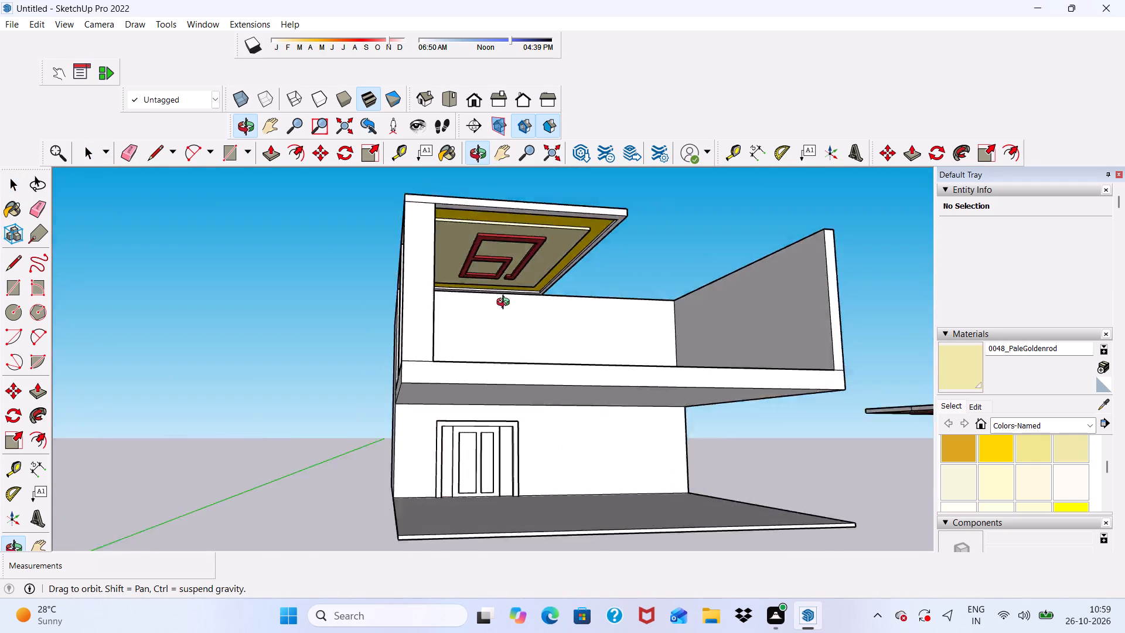
{"action": "middle_click_drag", "start_coordinate": [506, 304], "coordinate": [489, 331]}
Push/Pull the roof slab's edge face along the red axis by about 15' 4 9/16" to the solid side wall's outer face.
{"action": "scroll", "coordinate": [565, 246], "scroll_direction": "up", "scroll_amount": 5}
{"action": "middle_click_drag", "start_coordinate": [574, 266], "coordinate": [267, 355]}
{"action": "scroll", "coordinate": [312, 332], "scroll_direction": "up", "scroll_amount": 8}
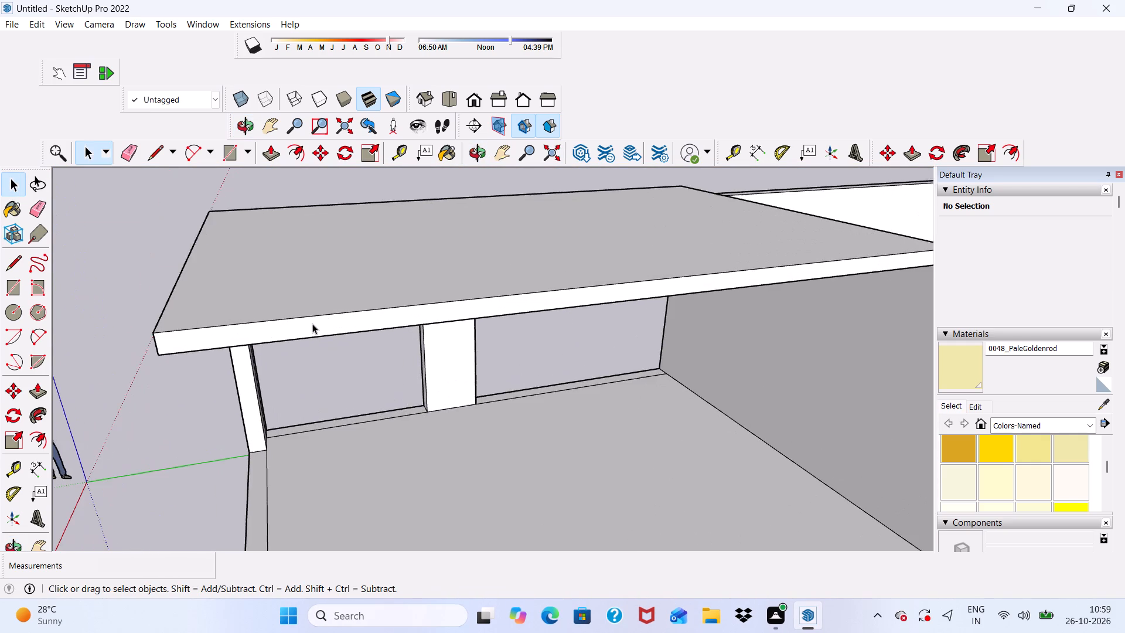
{"action": "left_click", "coordinate": [312, 324]}
{"action": "left_click", "coordinate": [274, 148]}
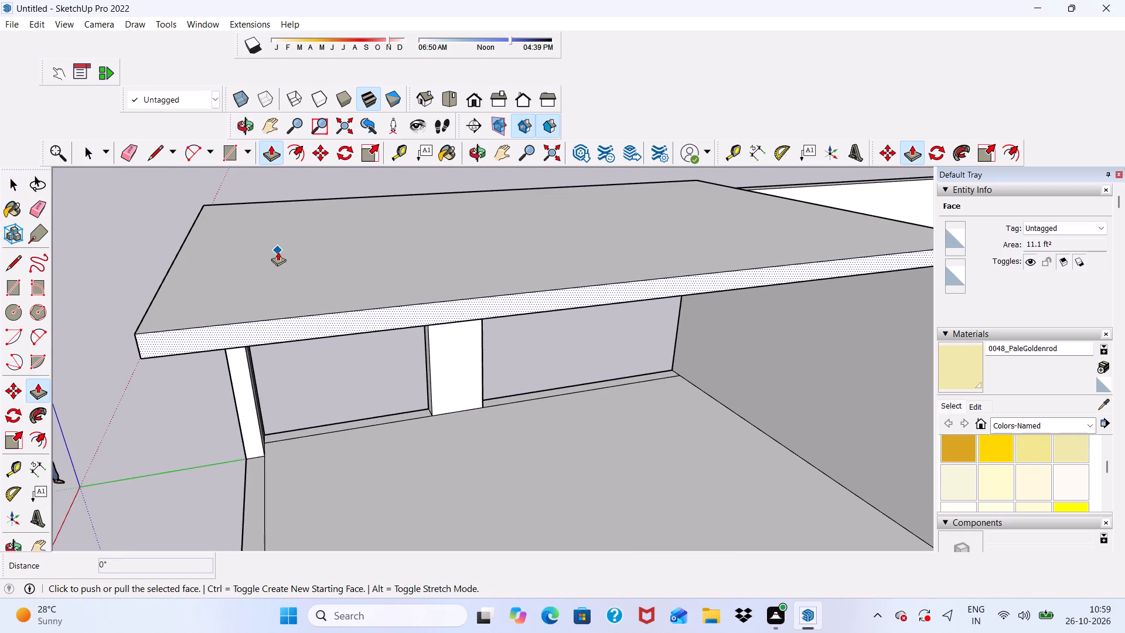
{"action": "left_click", "coordinate": [277, 328]}
{"action": "scroll", "coordinate": [304, 405], "scroll_direction": "down", "scroll_amount": 10}
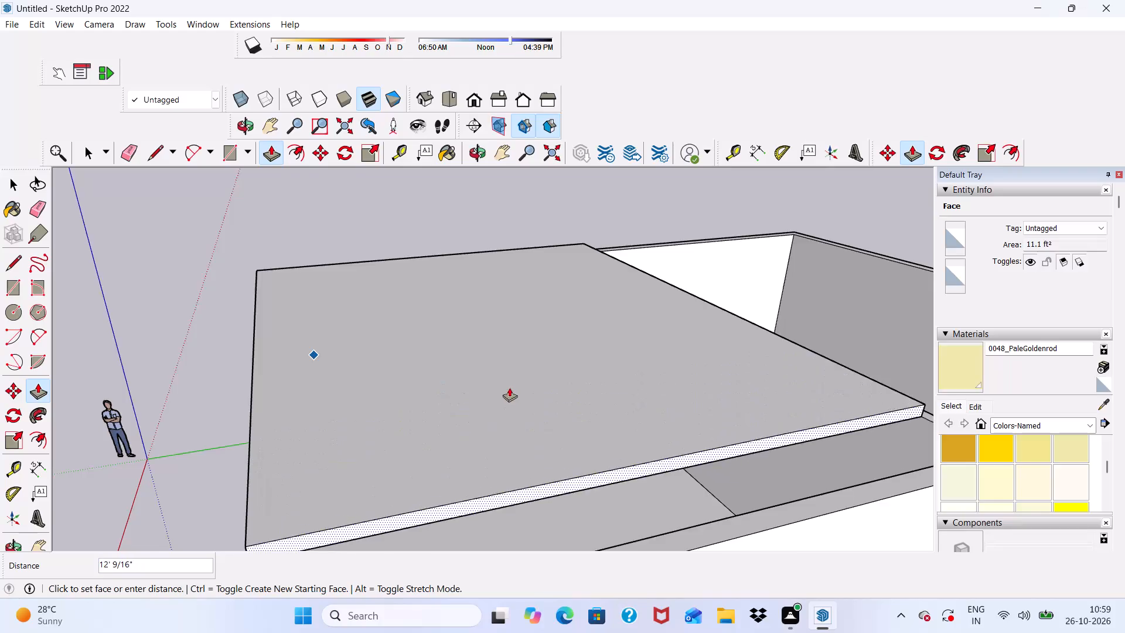
{"action": "scroll", "coordinate": [509, 387], "scroll_direction": "down", "scroll_amount": 6}
{"action": "scroll", "coordinate": [365, 530], "scroll_direction": "down", "scroll_amount": 2}
{"action": "scroll", "coordinate": [368, 553], "scroll_direction": "up", "scroll_amount": 4}
{"action": "scroll", "coordinate": [373, 510], "scroll_direction": "down", "scroll_amount": 5}
{"action": "middle_click_drag", "start_coordinate": [374, 509], "coordinate": [412, 393]}
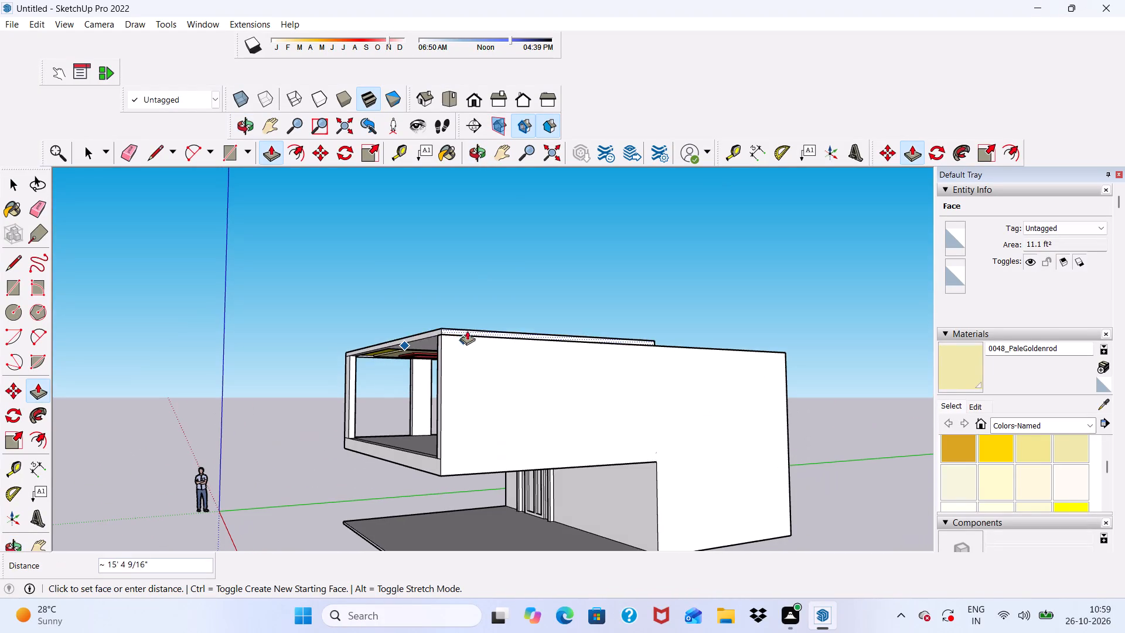
{"action": "left_click", "coordinate": [460, 332]}
Push/Pull the roof slab's edge facing the uncovered room about 19' 7 13/16" along the green axis to the far wall's outer face.
{"action": "middle_click_drag", "start_coordinate": [523, 371], "coordinate": [389, 481]}
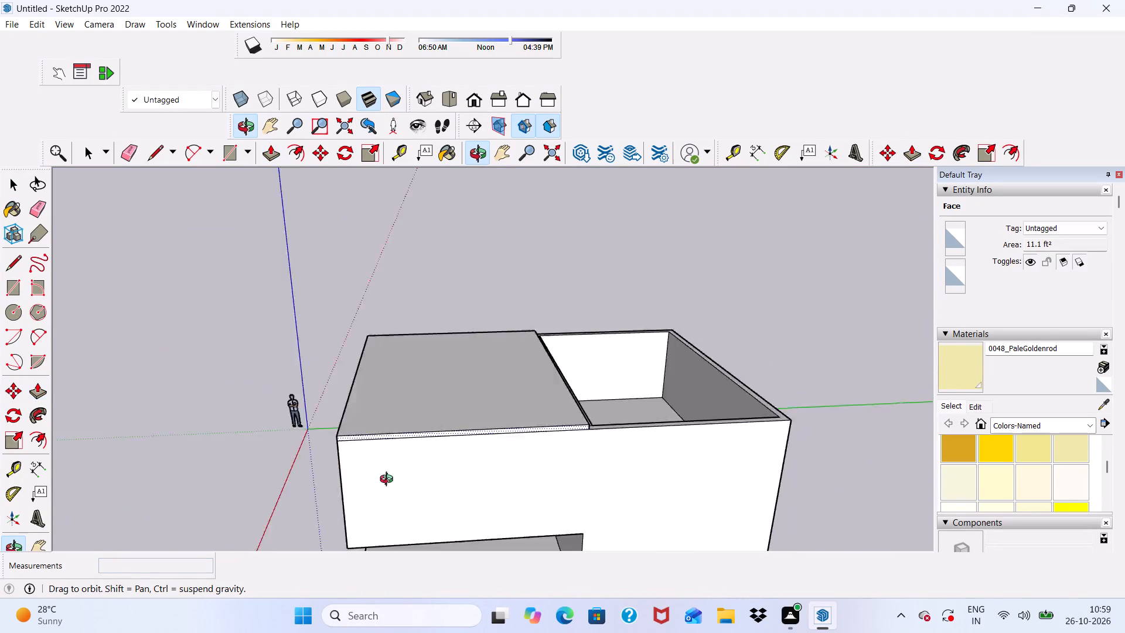
{"action": "middle_click_drag", "start_coordinate": [389, 481], "coordinate": [183, 512]}
{"action": "scroll", "coordinate": [411, 421], "scroll_direction": "up", "scroll_amount": 12}
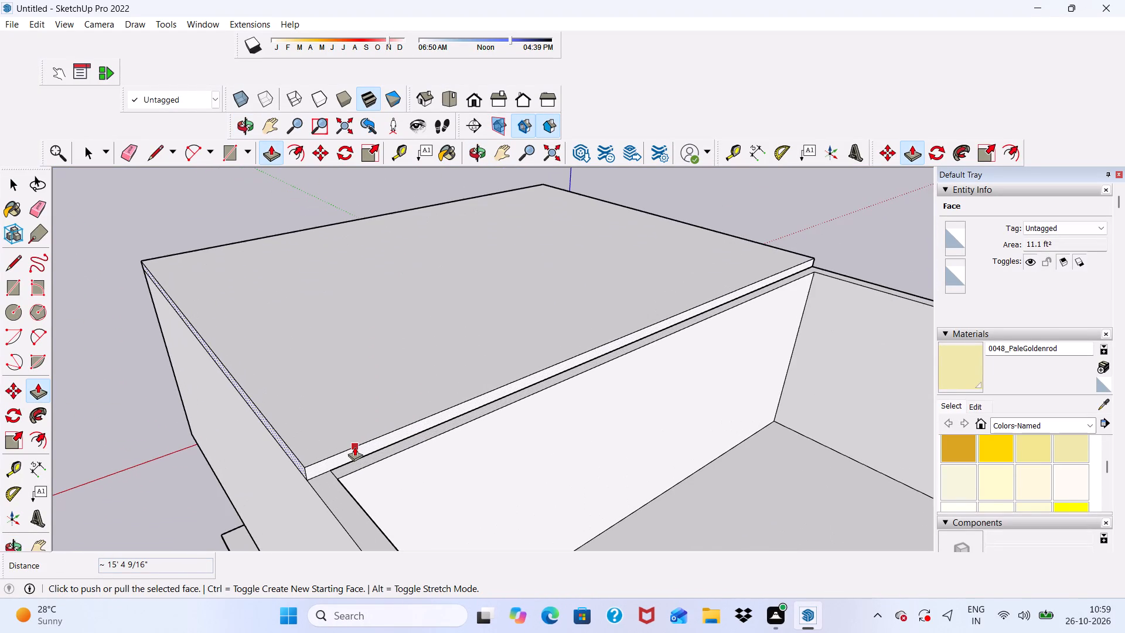
{"action": "key", "text": "space"}
{"action": "scroll", "coordinate": [355, 448], "scroll_direction": "up", "scroll_amount": 4}
{"action": "left_click", "coordinate": [355, 450]}
{"action": "left_click", "coordinate": [272, 152]}
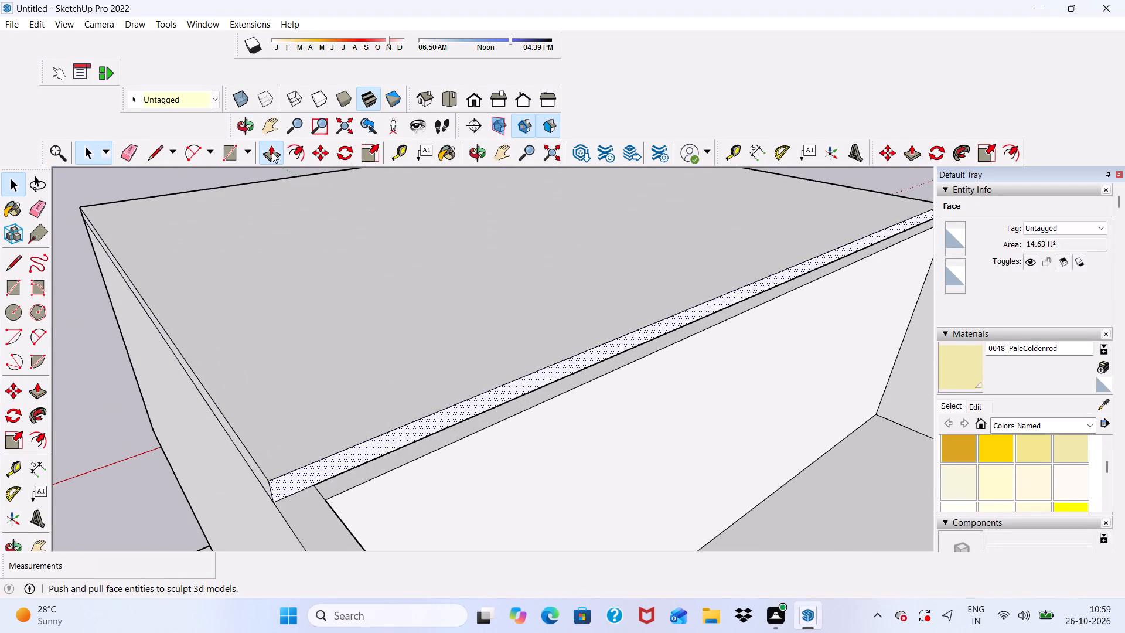
{"action": "scroll", "coordinate": [347, 401], "scroll_direction": "up", "scroll_amount": 2}
{"action": "left_click", "coordinate": [312, 496]}
{"action": "scroll", "coordinate": [329, 497], "scroll_direction": "down", "scroll_amount": 15}
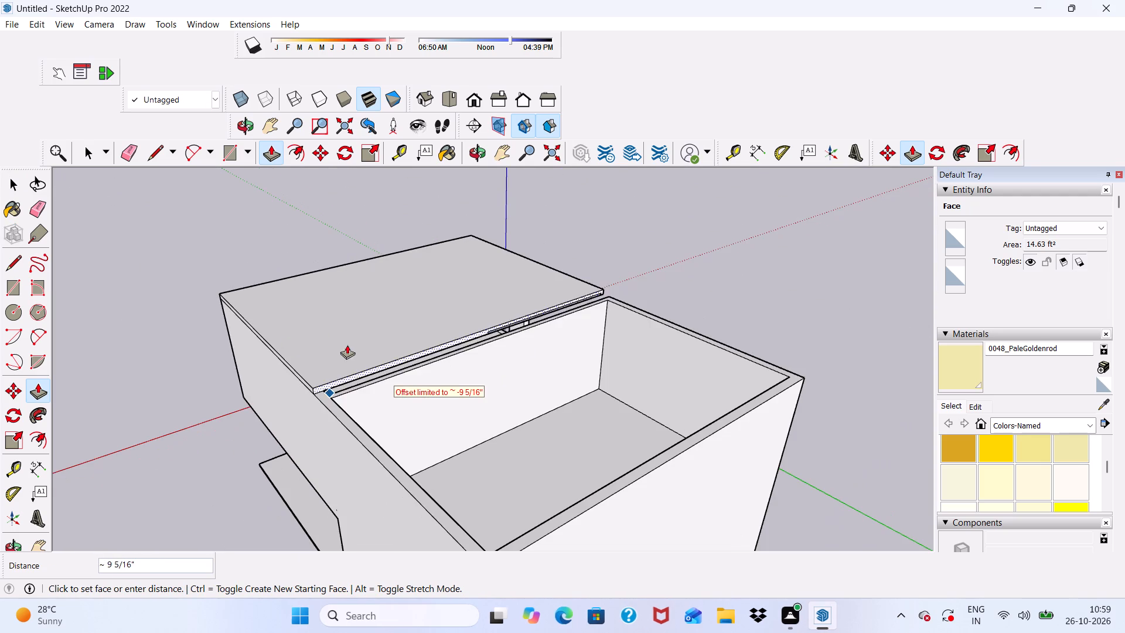
{"action": "scroll", "coordinate": [458, 472], "scroll_direction": "down", "scroll_amount": 3}
{"action": "scroll", "coordinate": [490, 540], "scroll_direction": "up", "scroll_amount": 5}
{"action": "scroll", "coordinate": [445, 427], "scroll_direction": "down", "scroll_amount": 7}
{"action": "scroll", "coordinate": [454, 477], "scroll_direction": "up", "scroll_amount": 6}
{"action": "left_click", "coordinate": [458, 493]}
Examine the extended roof slab from outside, above and below, including the coloured ceiling design in the upper room.
{"action": "scroll", "coordinate": [397, 439], "scroll_direction": "down", "scroll_amount": 4}
{"action": "middle_click_drag", "start_coordinate": [381, 465], "coordinate": [790, 377]}
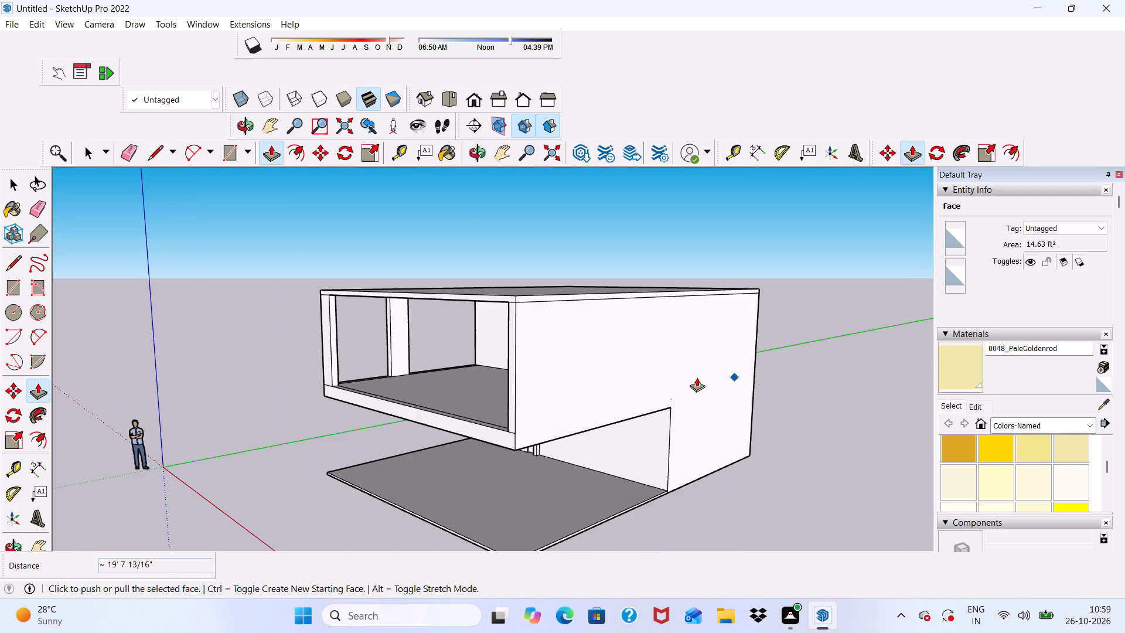
{"action": "middle_click_drag", "start_coordinate": [537, 380], "coordinate": [737, 309]}
{"action": "scroll", "coordinate": [686, 290], "scroll_direction": "up", "scroll_amount": 4}
{"action": "key", "text": "space"}
{"action": "scroll", "coordinate": [459, 223], "scroll_direction": "up", "scroll_amount": 2}
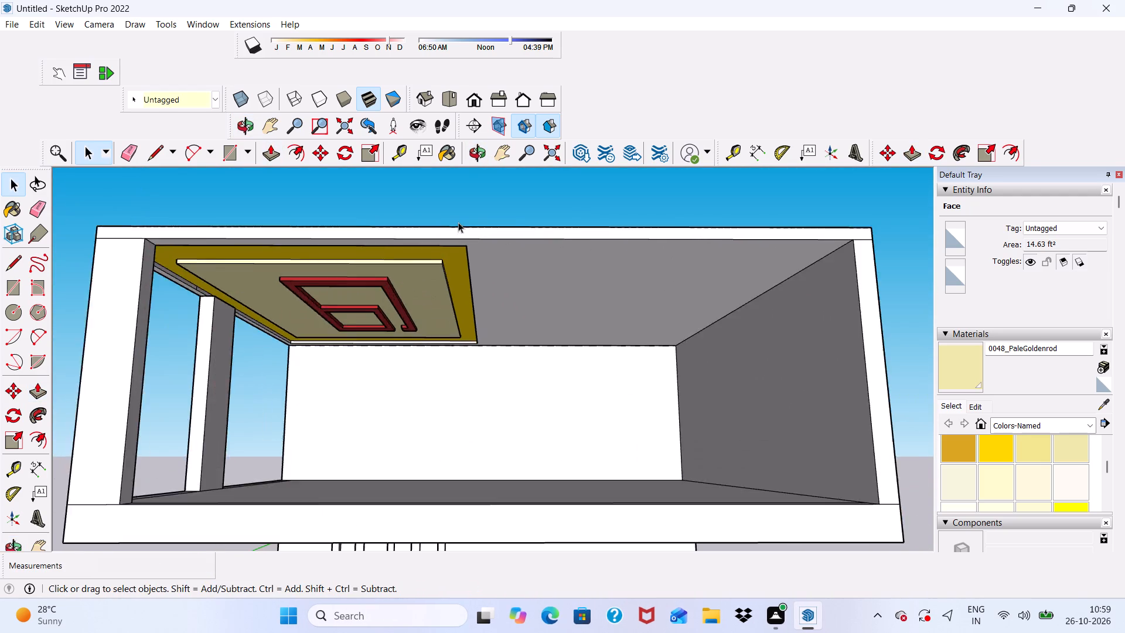
{"action": "scroll", "coordinate": [454, 221], "scroll_direction": "down", "scroll_amount": 3}
{"action": "middle_click_drag", "start_coordinate": [437, 224], "coordinate": [444, 300]}
{"action": "scroll", "coordinate": [291, 169], "scroll_direction": "up", "scroll_amount": 1}
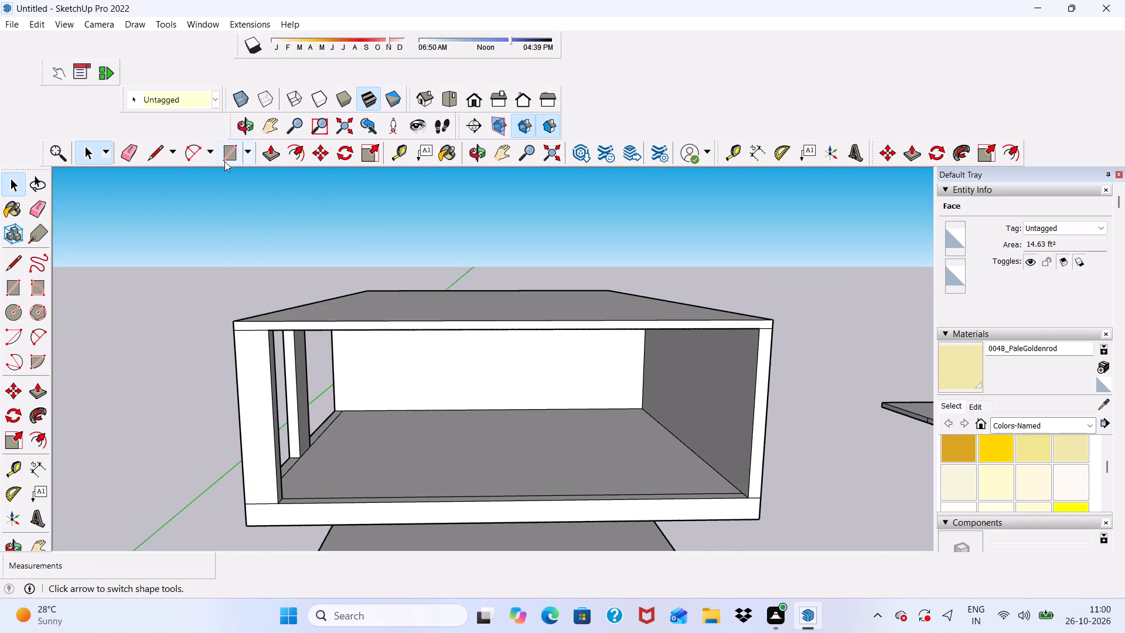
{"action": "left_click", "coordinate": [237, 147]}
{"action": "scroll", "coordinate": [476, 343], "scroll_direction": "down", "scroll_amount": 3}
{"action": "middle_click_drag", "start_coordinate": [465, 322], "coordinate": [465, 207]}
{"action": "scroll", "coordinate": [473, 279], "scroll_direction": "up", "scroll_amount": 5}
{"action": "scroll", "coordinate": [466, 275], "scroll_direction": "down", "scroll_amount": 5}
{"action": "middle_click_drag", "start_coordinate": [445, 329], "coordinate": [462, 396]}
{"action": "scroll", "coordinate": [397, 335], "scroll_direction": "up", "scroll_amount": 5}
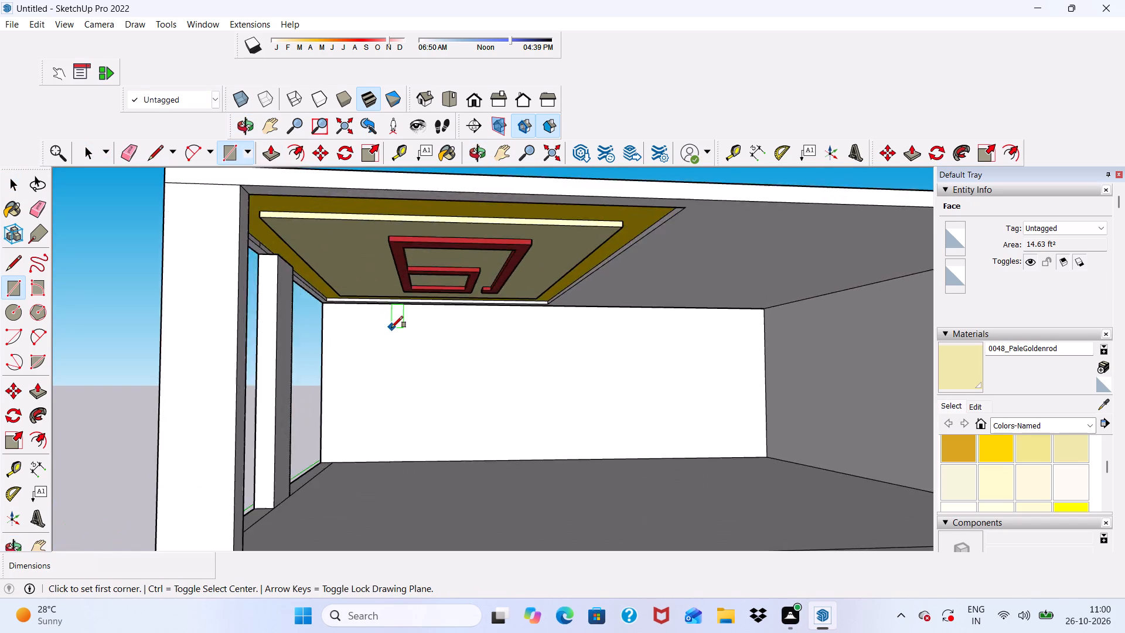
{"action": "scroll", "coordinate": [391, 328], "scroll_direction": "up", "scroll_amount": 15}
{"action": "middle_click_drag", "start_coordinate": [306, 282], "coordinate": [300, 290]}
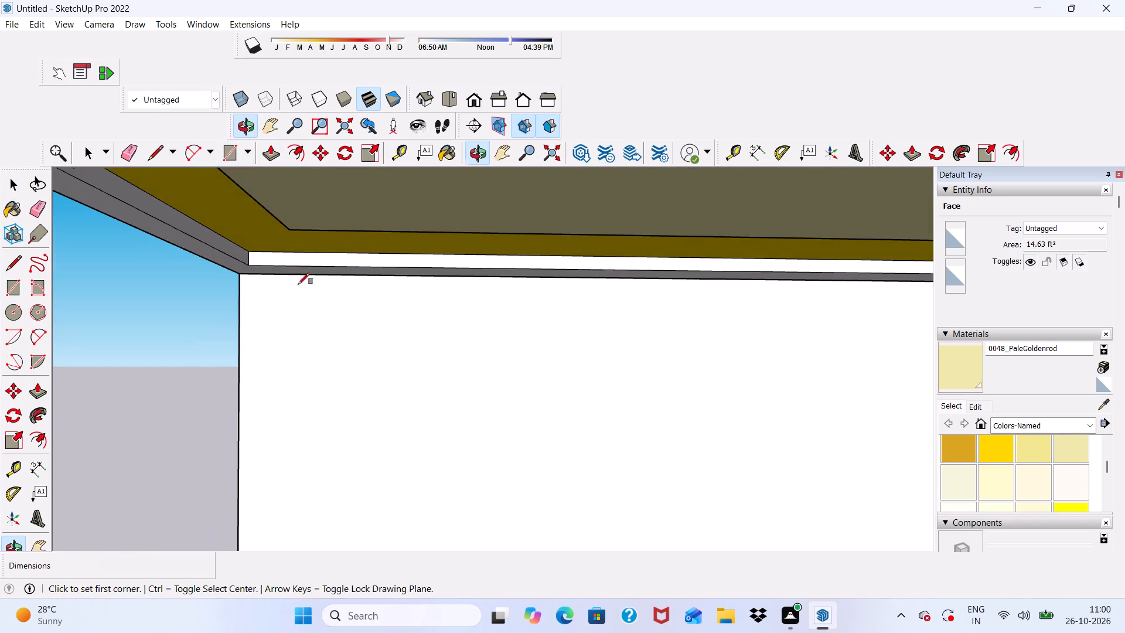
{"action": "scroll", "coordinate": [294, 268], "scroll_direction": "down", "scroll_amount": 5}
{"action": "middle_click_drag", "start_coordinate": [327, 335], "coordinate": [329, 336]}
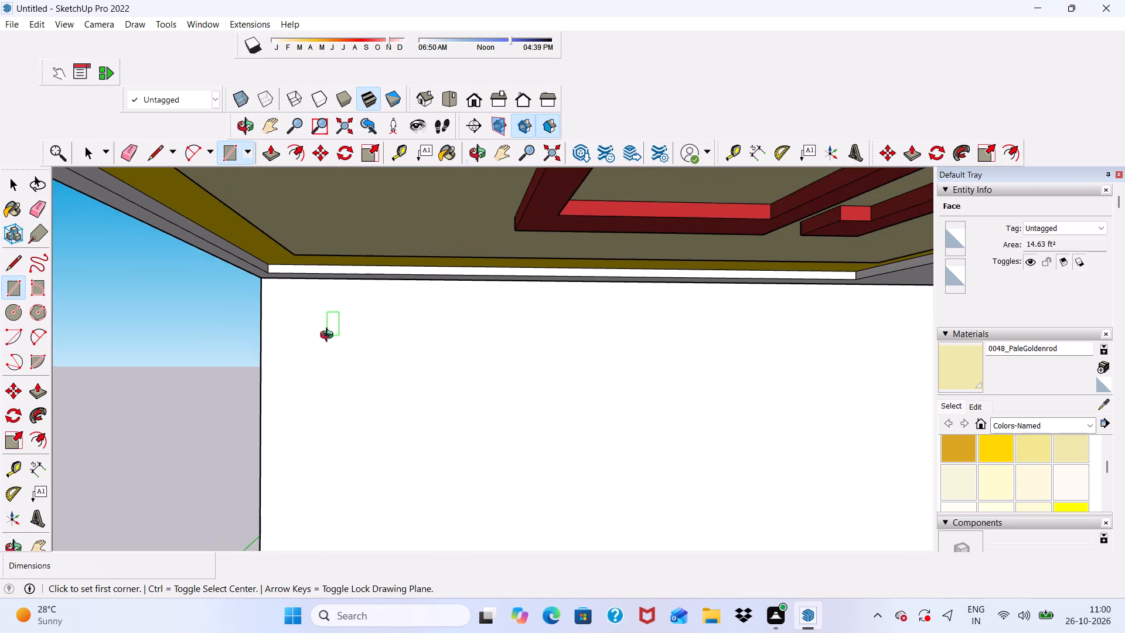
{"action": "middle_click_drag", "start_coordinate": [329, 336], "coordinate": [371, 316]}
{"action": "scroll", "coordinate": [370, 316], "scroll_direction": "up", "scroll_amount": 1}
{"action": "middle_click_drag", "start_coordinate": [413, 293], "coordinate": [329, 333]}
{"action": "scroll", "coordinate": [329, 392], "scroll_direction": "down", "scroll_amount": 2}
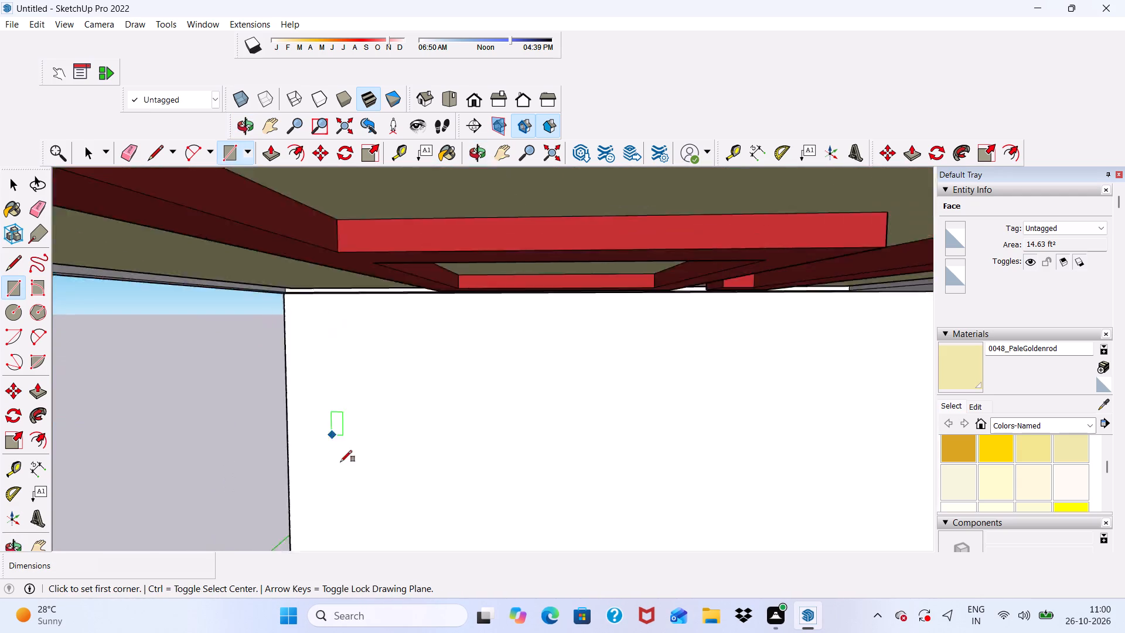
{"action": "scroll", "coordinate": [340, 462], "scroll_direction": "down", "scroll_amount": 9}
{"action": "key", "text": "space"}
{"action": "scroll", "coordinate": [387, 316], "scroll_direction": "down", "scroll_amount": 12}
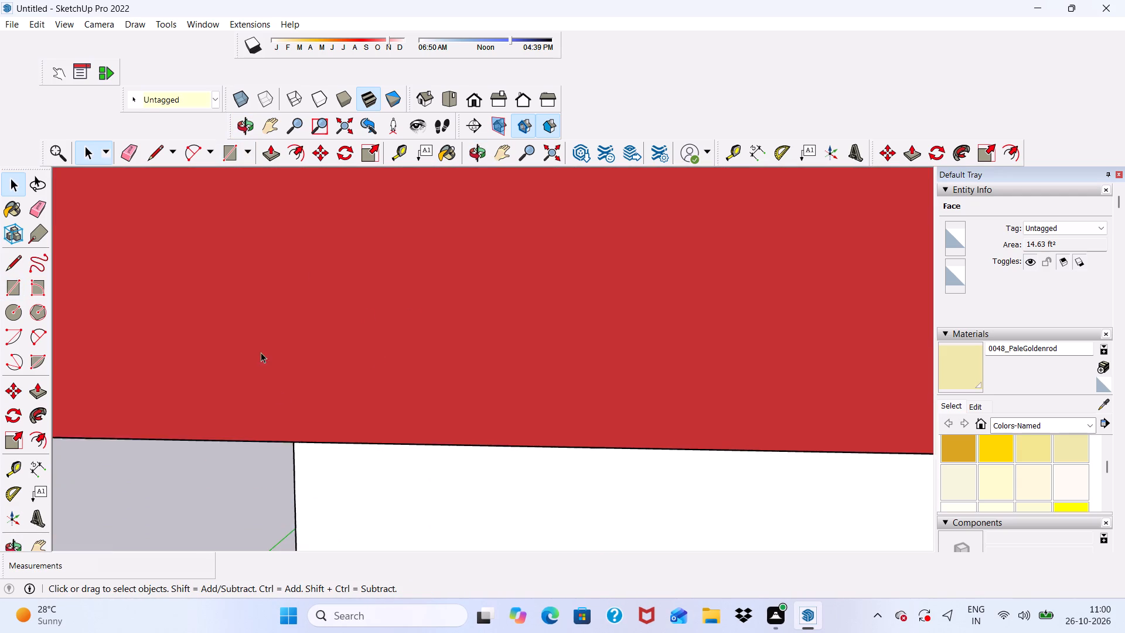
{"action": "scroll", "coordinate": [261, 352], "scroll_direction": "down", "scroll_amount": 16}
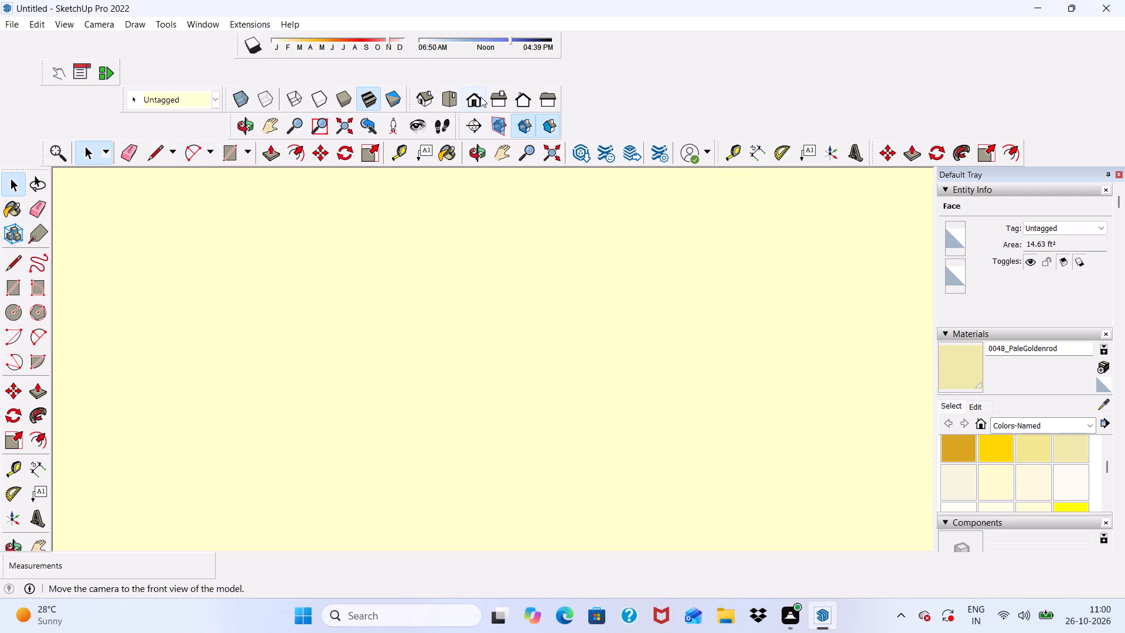
Return to the front view and inspect the upper storey's open room, its back wall and the ceiling design.
{"action": "left_click", "coordinate": [481, 92]}
{"action": "scroll", "coordinate": [481, 398], "scroll_direction": "down", "scroll_amount": 16}
{"action": "middle_click_drag", "start_coordinate": [450, 386], "coordinate": [461, 401]}
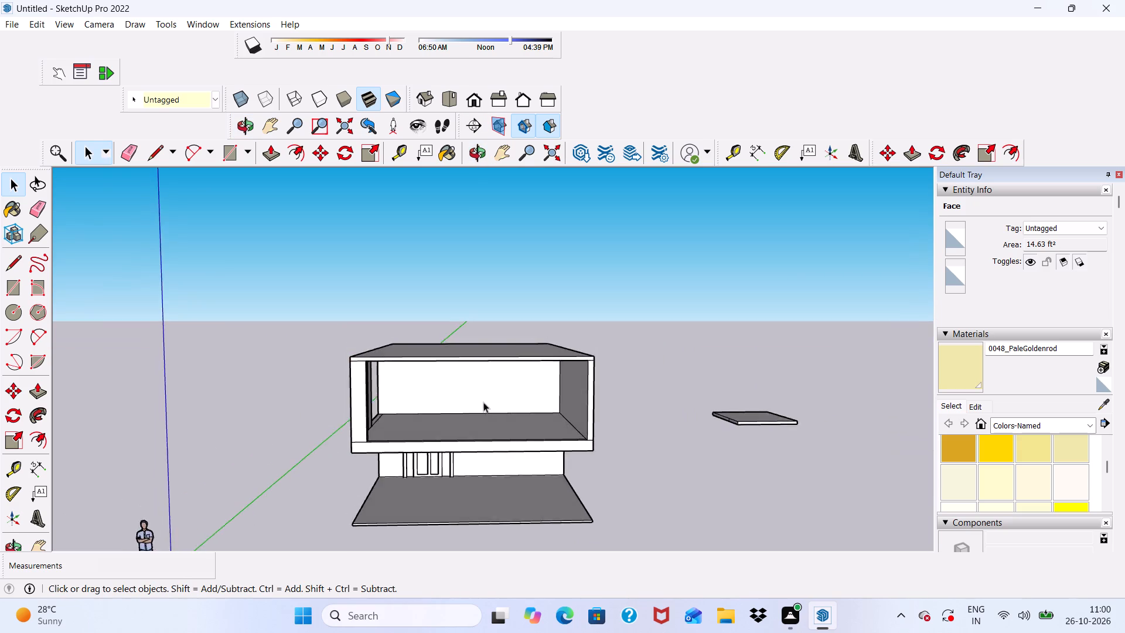
{"action": "scroll", "coordinate": [488, 397], "scroll_direction": "up", "scroll_amount": 1}
{"action": "scroll", "coordinate": [436, 486], "scroll_direction": "down", "scroll_amount": 10}
{"action": "scroll", "coordinate": [274, 450], "scroll_direction": "up", "scroll_amount": 12}
{"action": "middle_click_drag", "start_coordinate": [458, 444], "coordinate": [476, 513]}
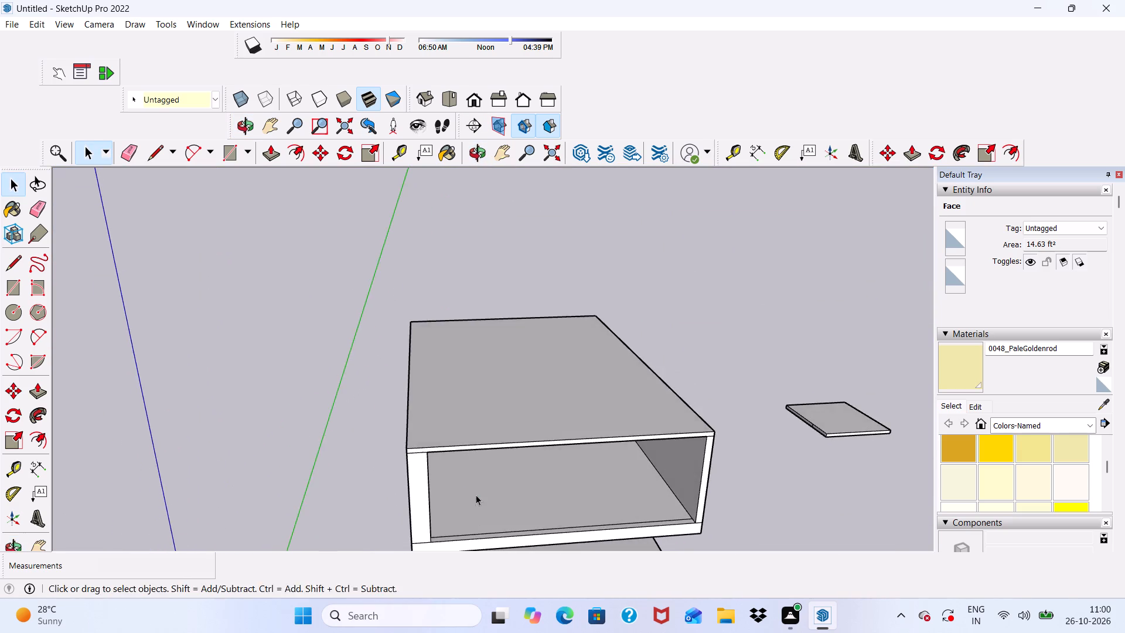
{"action": "middle_click_drag", "start_coordinate": [476, 495], "coordinate": [449, 450]}
{"action": "scroll", "coordinate": [451, 377], "scroll_direction": "up", "scroll_amount": 6}
{"action": "middle_click_drag", "start_coordinate": [469, 441], "coordinate": [469, 360]}
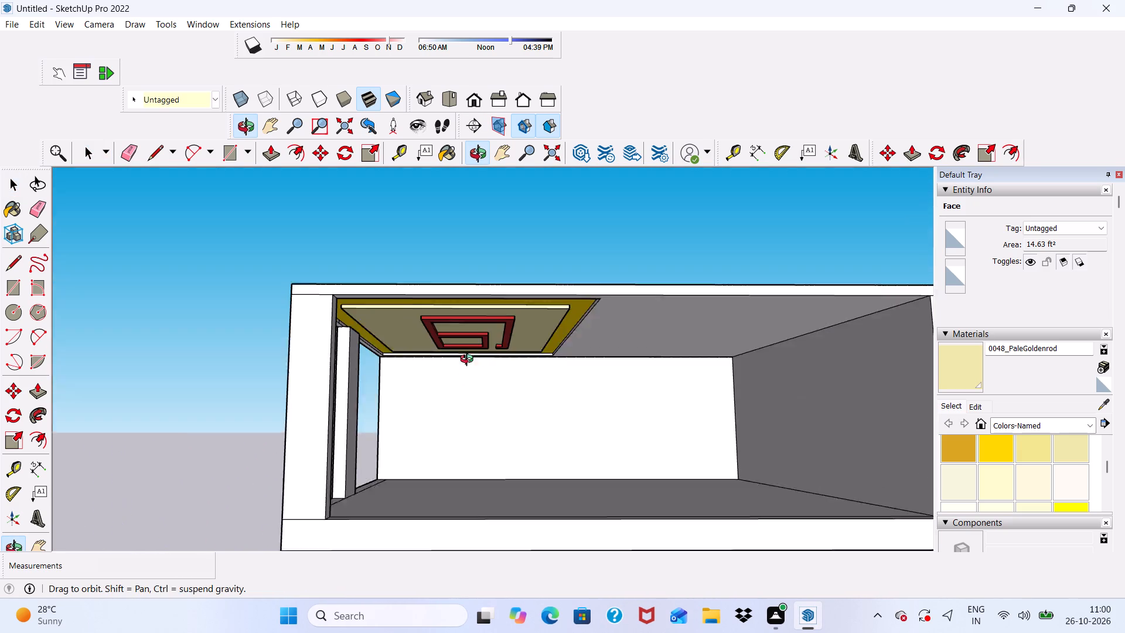
{"action": "middle_click_drag", "start_coordinate": [469, 360], "coordinate": [469, 350]}
Draw a rectangle of about 102 ft² on the upper room's back wall, rising from the floor edge beneath the coloured ceiling.
{"action": "left_click_drag", "start_coordinate": [231, 145], "coordinate": [227, 153]}
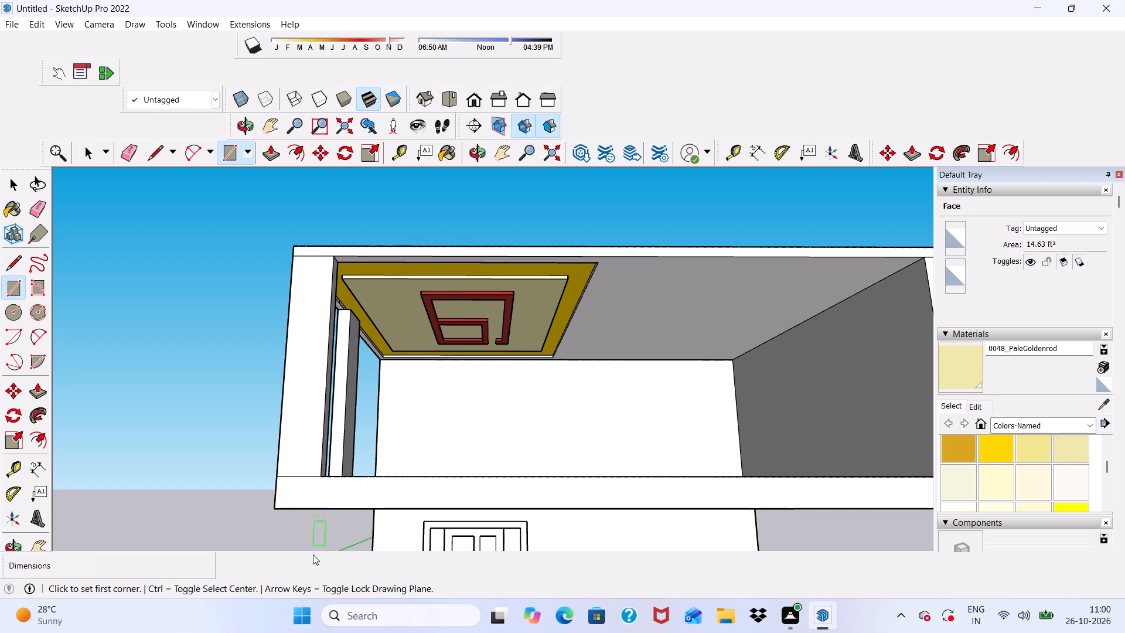
{"action": "scroll", "coordinate": [306, 631], "scroll_direction": "up", "scroll_amount": 4}
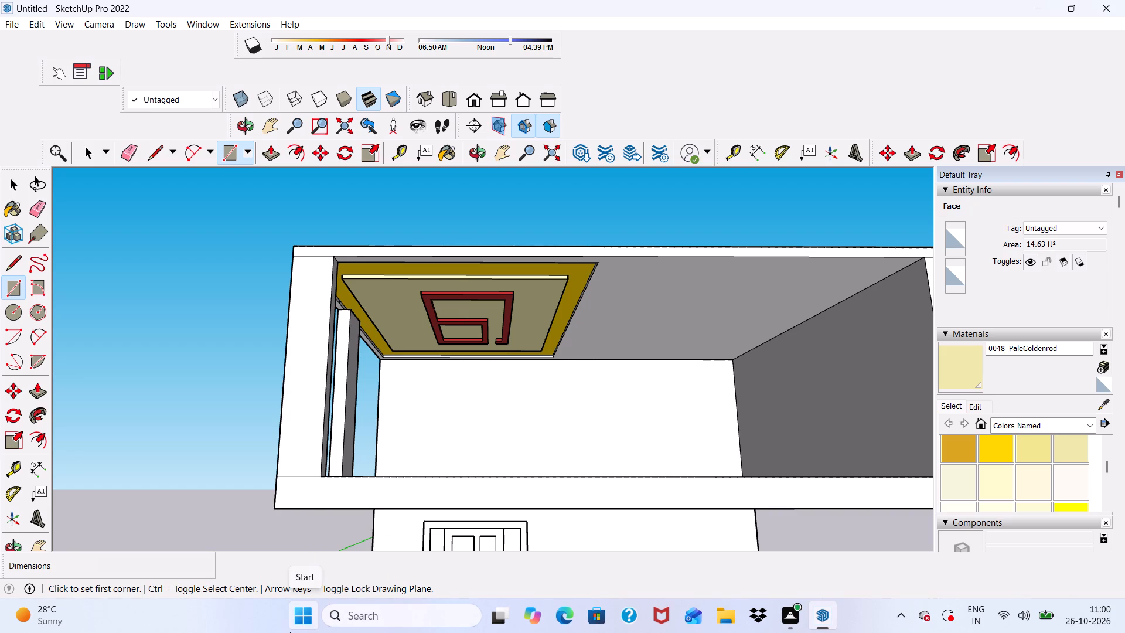
{"action": "scroll", "coordinate": [234, 466], "scroll_direction": "up", "scroll_amount": 4}
{"action": "middle_click_drag", "start_coordinate": [501, 408], "coordinate": [506, 457]}
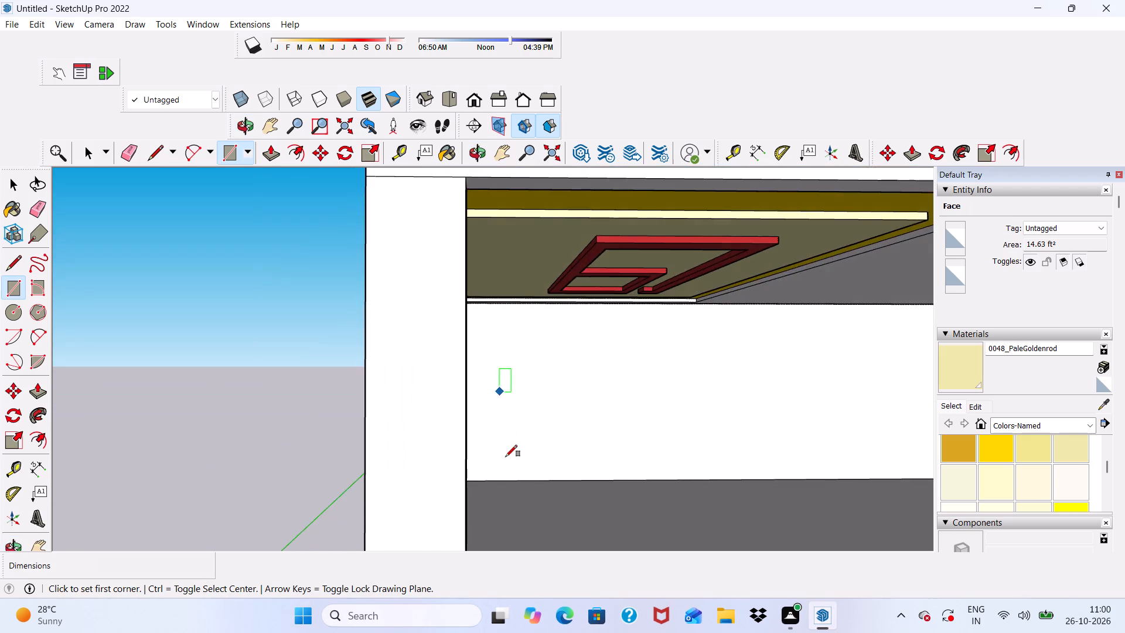
{"action": "scroll", "coordinate": [523, 527], "scroll_direction": "up", "scroll_amount": 5}
{"action": "scroll", "coordinate": [472, 486], "scroll_direction": "up", "scroll_amount": 3}
{"action": "scroll", "coordinate": [511, 452], "scroll_direction": "down", "scroll_amount": 2}
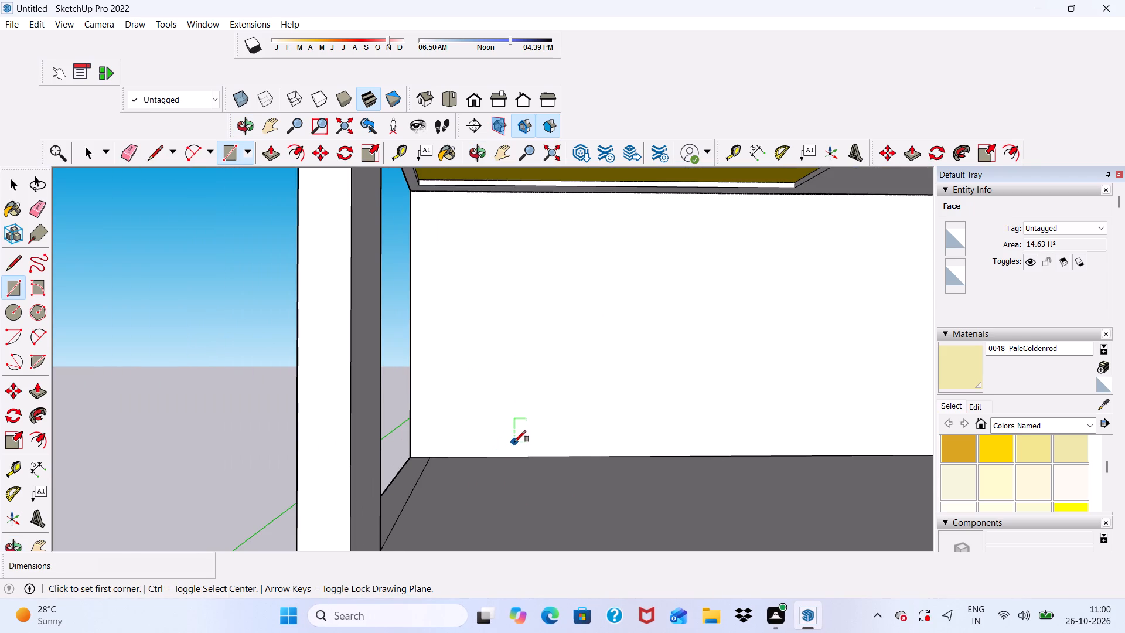
{"action": "scroll", "coordinate": [508, 426], "scroll_direction": "down", "scroll_amount": 4}
{"action": "middle_click_drag", "start_coordinate": [508, 426], "coordinate": [478, 468]}
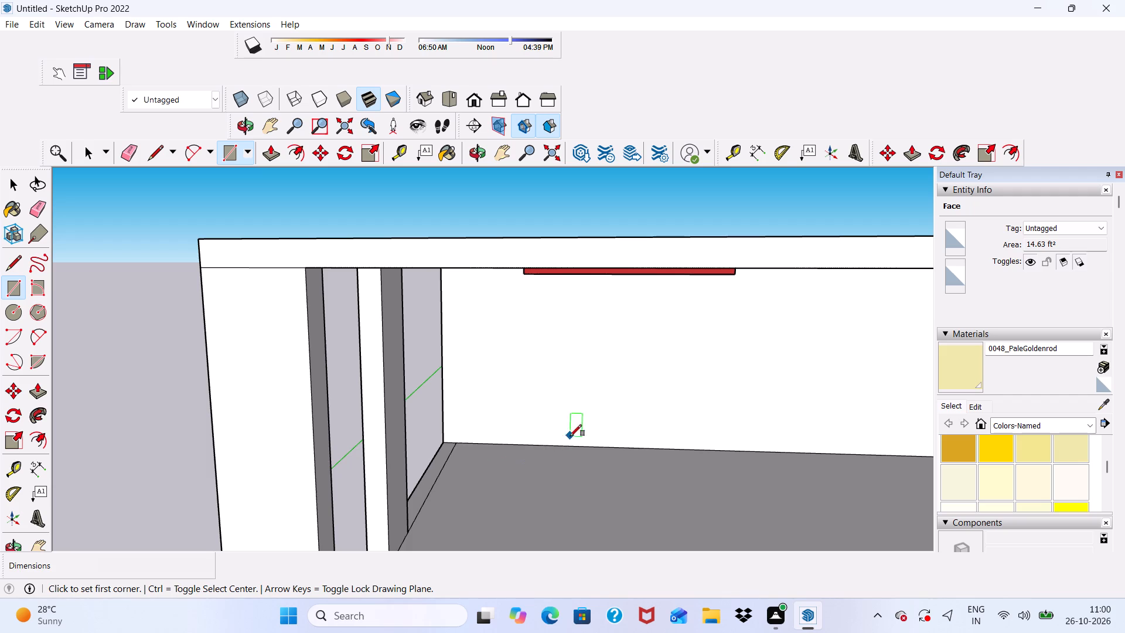
{"action": "middle_click_drag", "start_coordinate": [507, 451], "coordinate": [504, 421]}
{"action": "scroll", "coordinate": [504, 421], "scroll_direction": "down", "scroll_amount": 1}
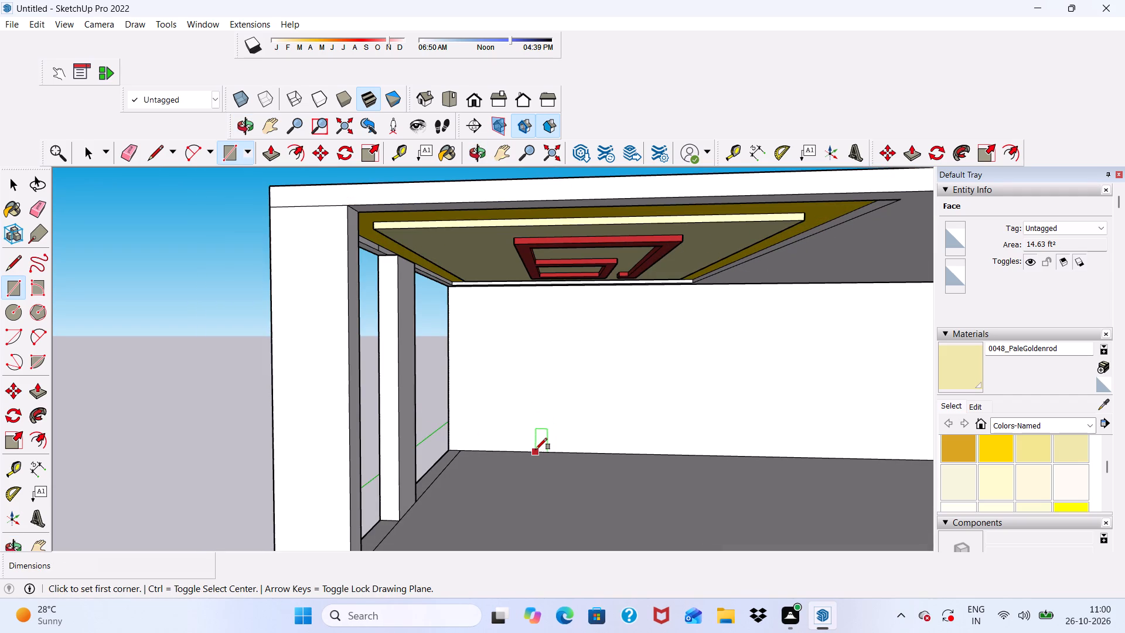
{"action": "left_click", "coordinate": [536, 450]}
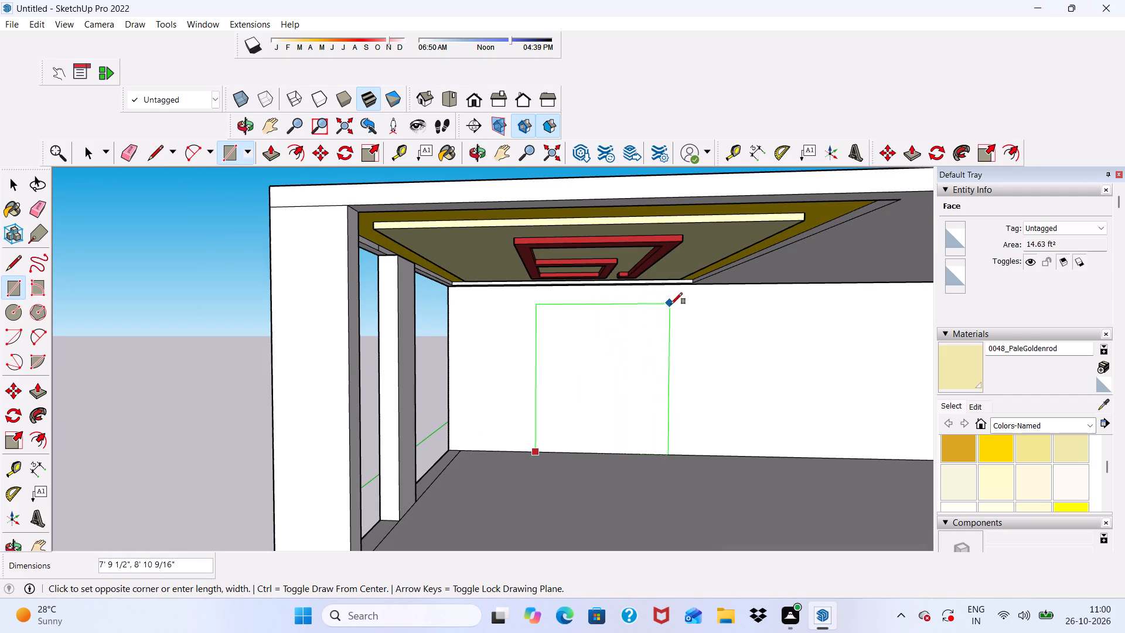
{"action": "left_click", "coordinate": [737, 304]}
{"action": "key", "text": "space"}
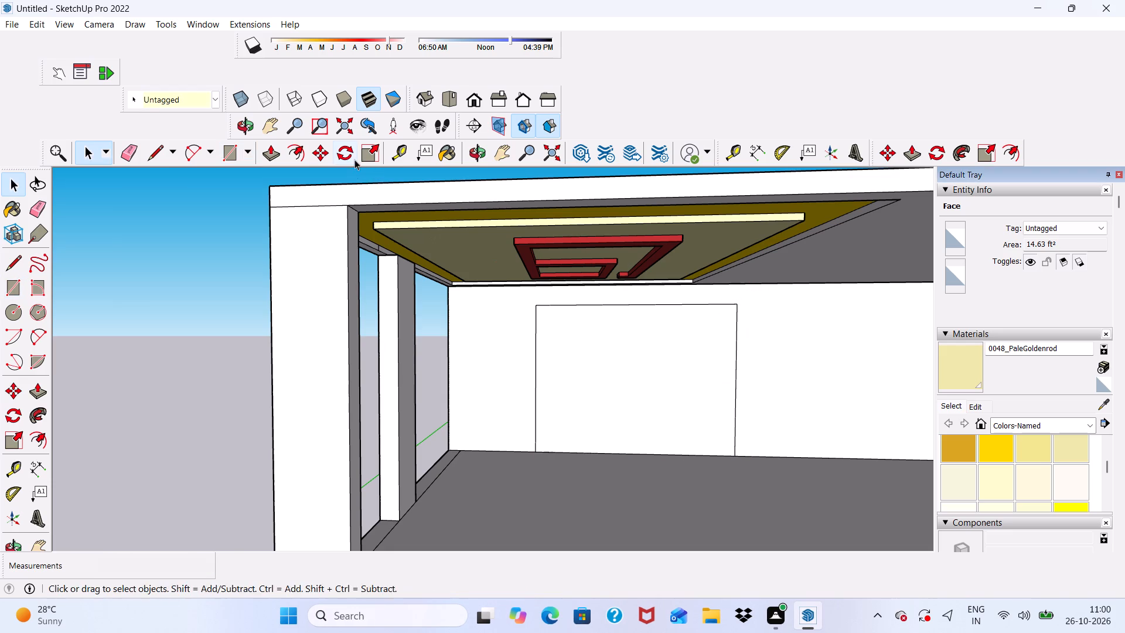
Offset the rectangle on the upper room's back wall inward by about 7 5/16".
{"action": "left_click", "coordinate": [295, 147]}
{"action": "key", "text": "space"}
{"action": "left_click", "coordinate": [561, 372]}
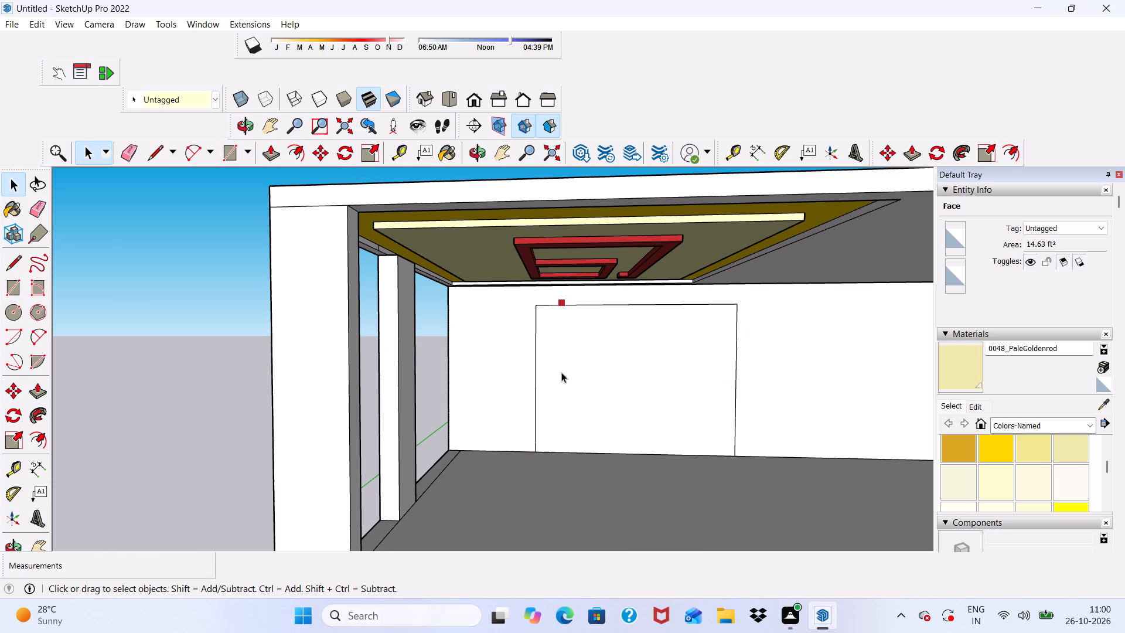
{"action": "left_click", "coordinate": [303, 149]}
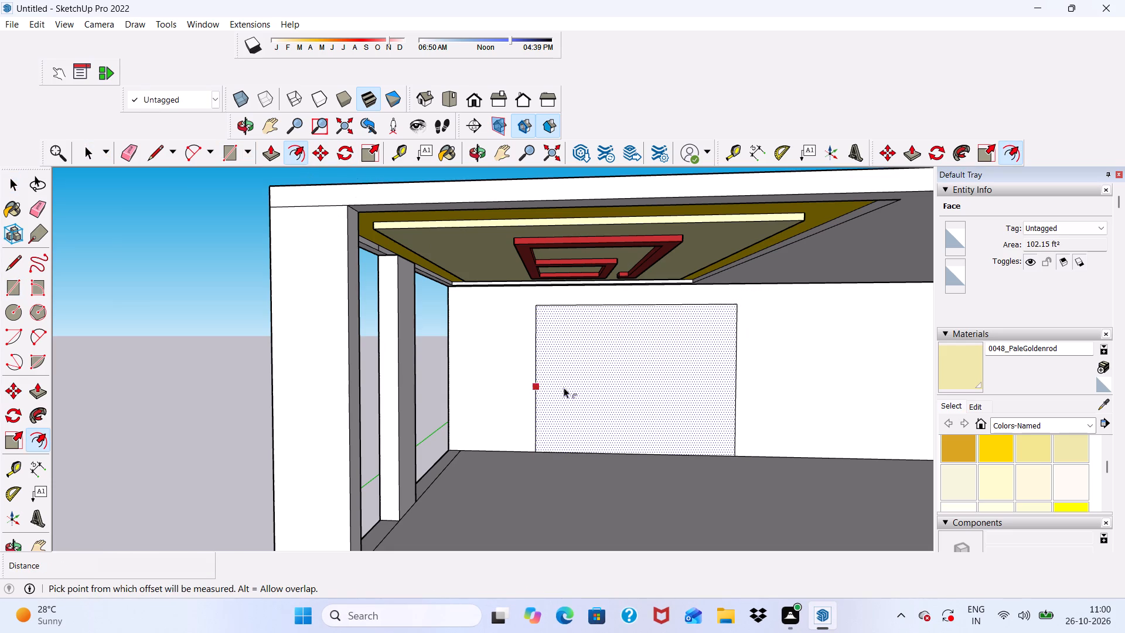
{"action": "left_click", "coordinate": [562, 381]}
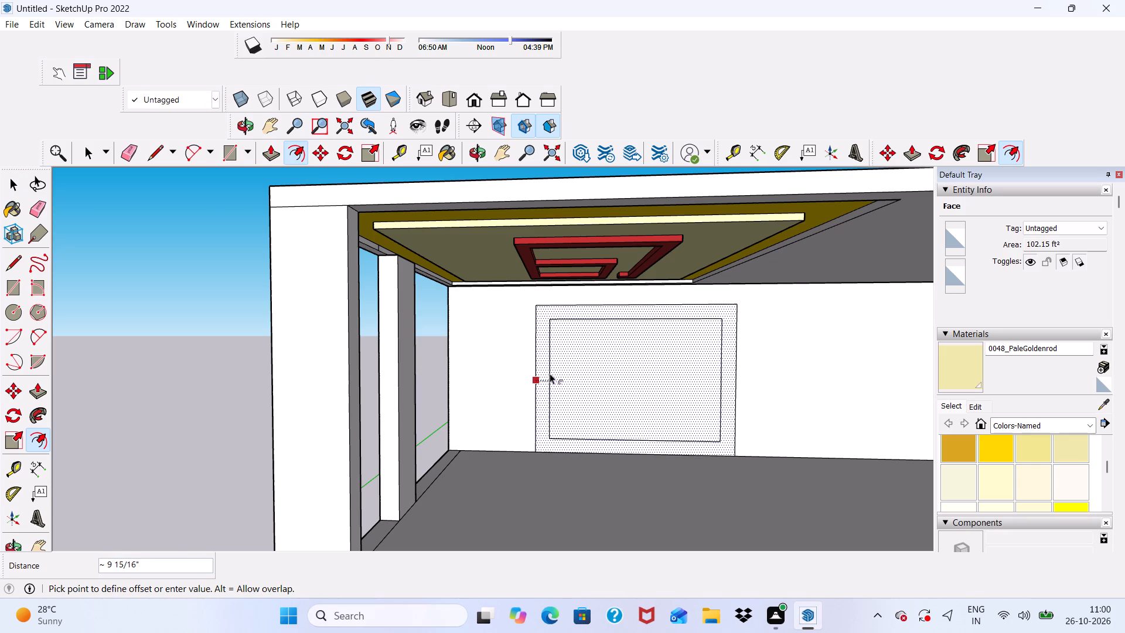
{"action": "scroll", "coordinate": [549, 372], "scroll_direction": "up", "scroll_amount": 4}
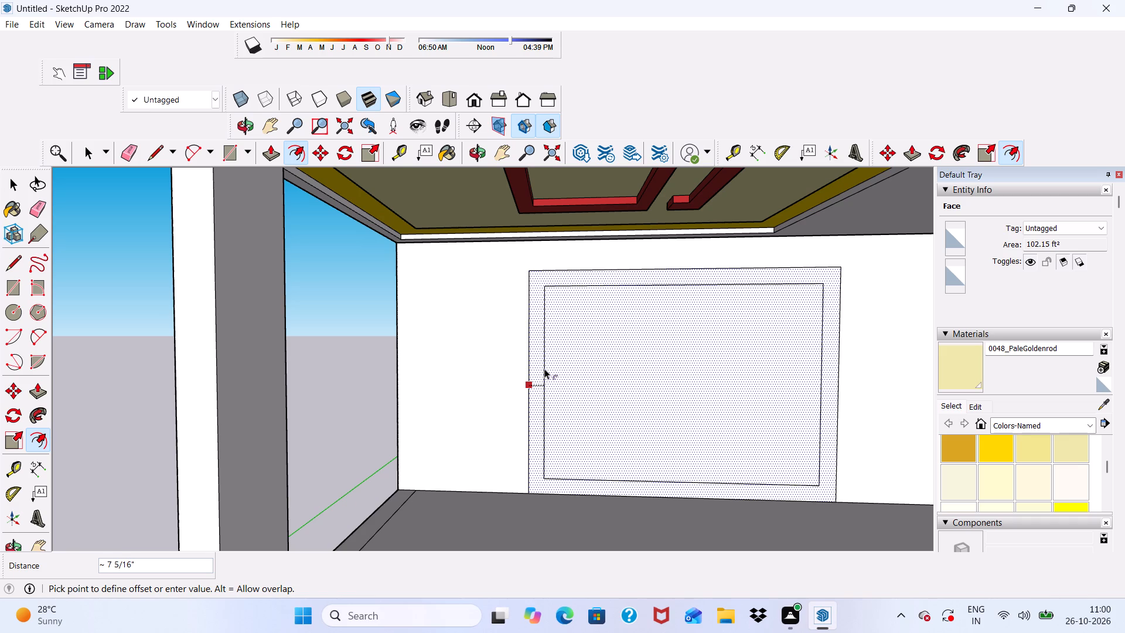
{"action": "left_click", "coordinate": [544, 369]}
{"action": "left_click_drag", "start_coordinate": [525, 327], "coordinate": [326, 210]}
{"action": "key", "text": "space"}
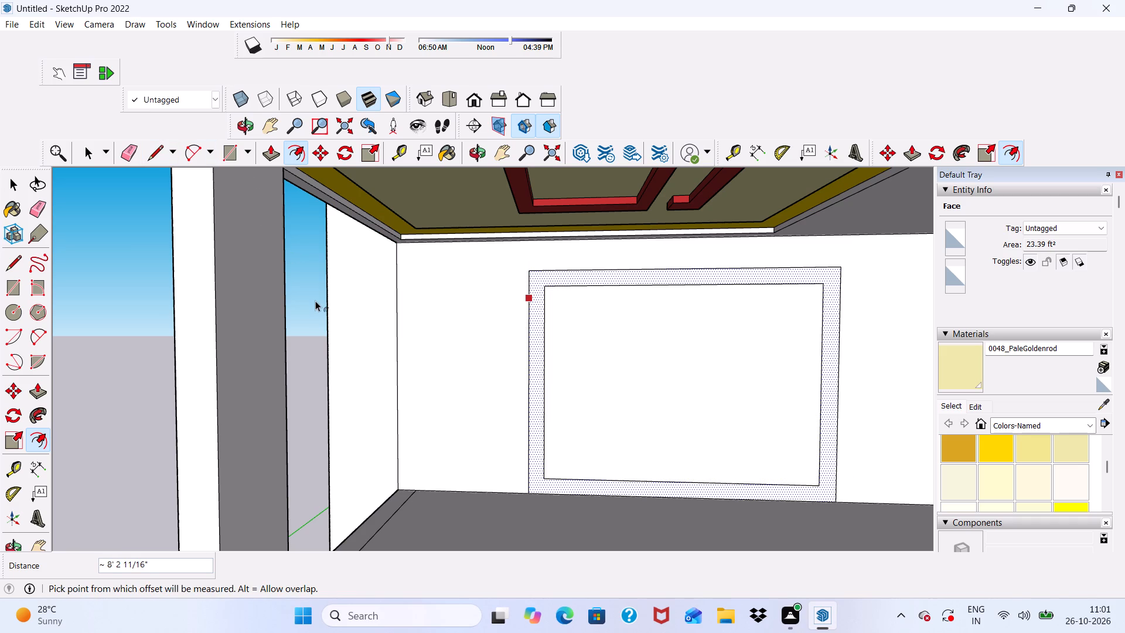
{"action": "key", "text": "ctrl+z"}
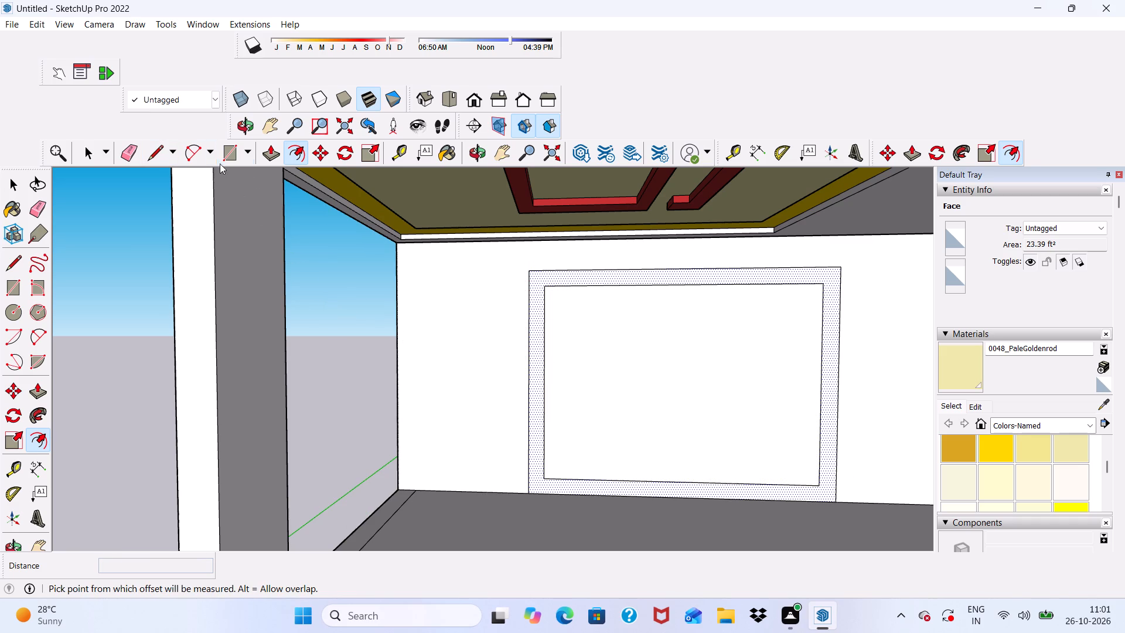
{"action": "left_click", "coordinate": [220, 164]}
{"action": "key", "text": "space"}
Erase the bottom edge of the inner offset rectangle on the back wall.
{"action": "left_click", "coordinate": [129, 149]}
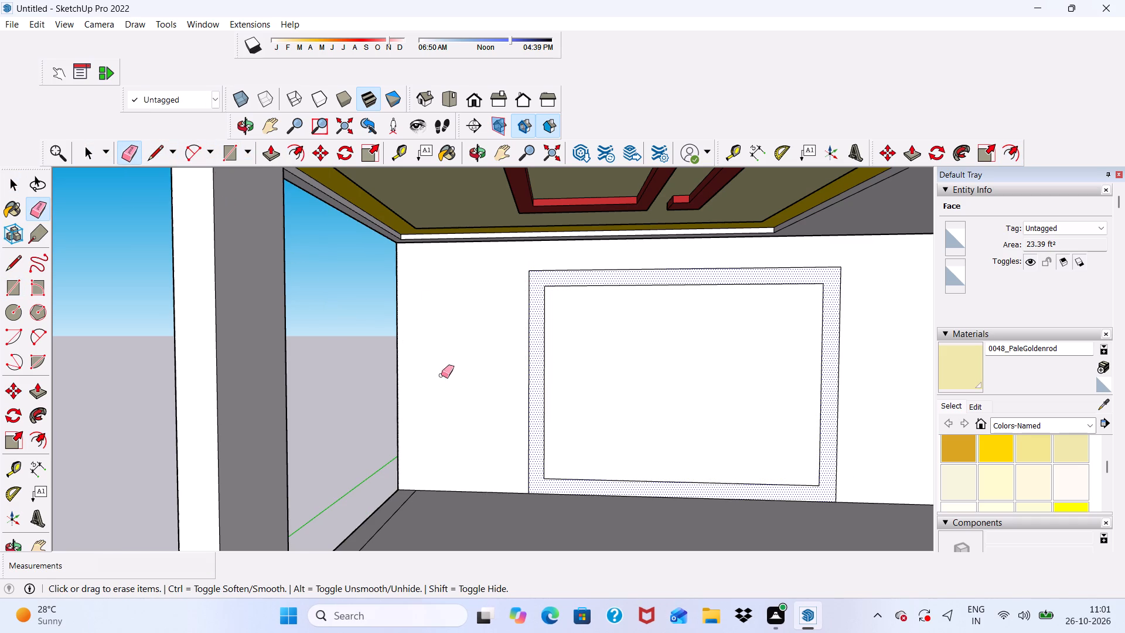
{"action": "scroll", "coordinate": [526, 495], "scroll_direction": "up", "scroll_amount": 2}
{"action": "left_click_drag", "start_coordinate": [619, 464], "coordinate": [622, 484]}
{"action": "key", "text": "space"}
{"action": "key", "text": "space"}
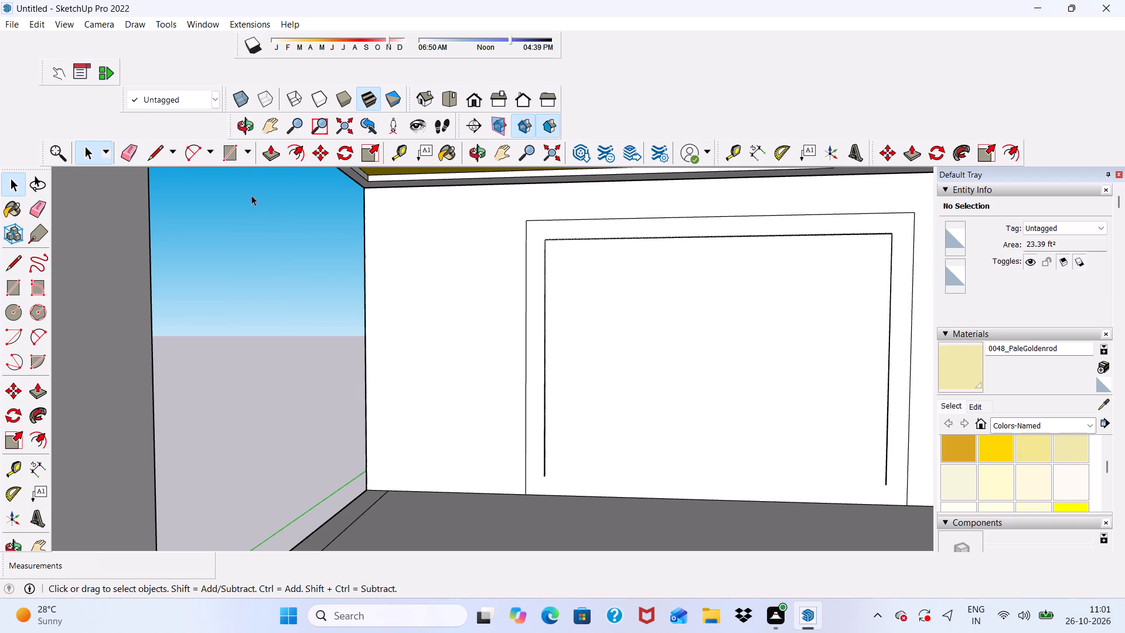
Draw lines extending both inner vertical edges about 7 5/16" down to the floor, with a line along the floor edge between them.
{"action": "left_click", "coordinate": [150, 152]}
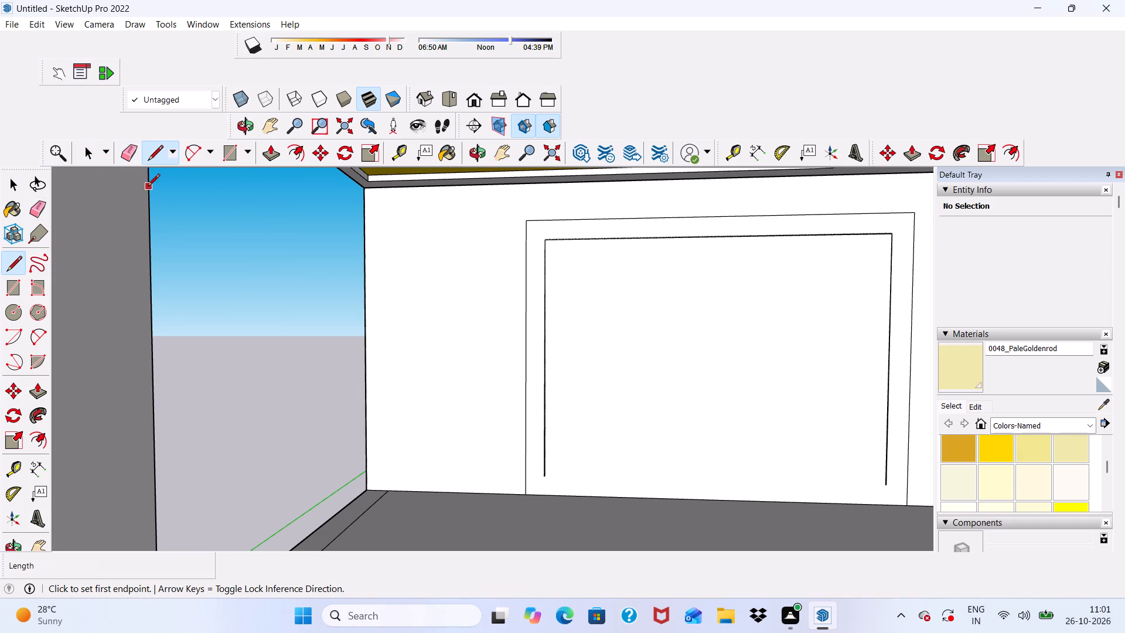
{"action": "scroll", "coordinate": [519, 450], "scroll_direction": "down", "scroll_amount": 5}
{"action": "scroll", "coordinate": [651, 529], "scroll_direction": "up", "scroll_amount": 2}
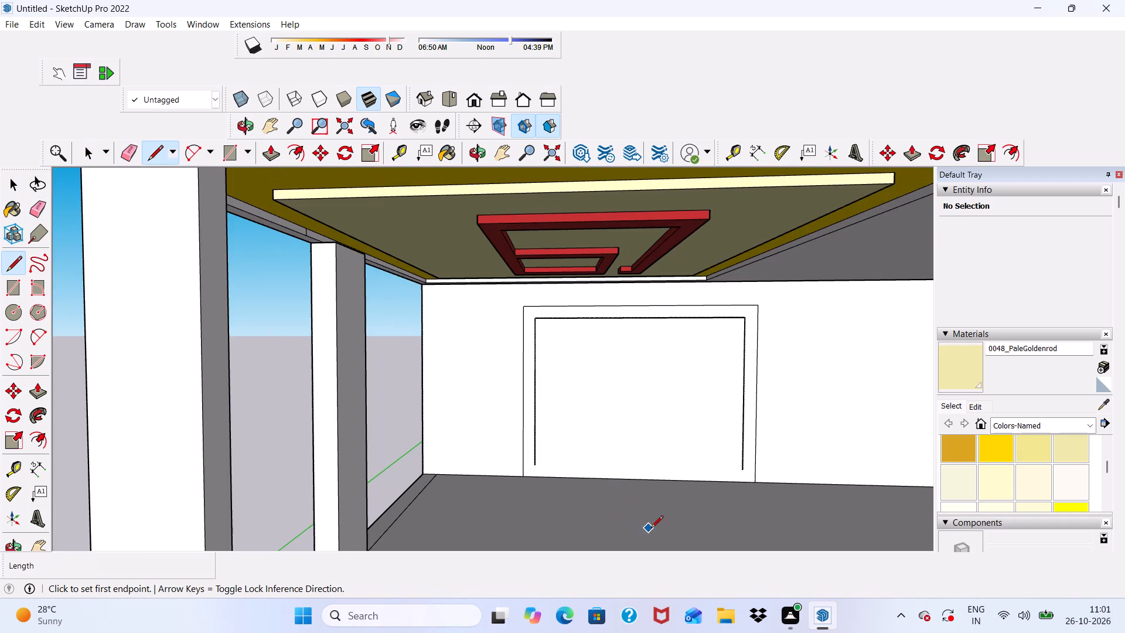
{"action": "scroll", "coordinate": [651, 529], "scroll_direction": "up", "scroll_amount": 3}
{"action": "scroll", "coordinate": [473, 419], "scroll_direction": "up", "scroll_amount": 10}
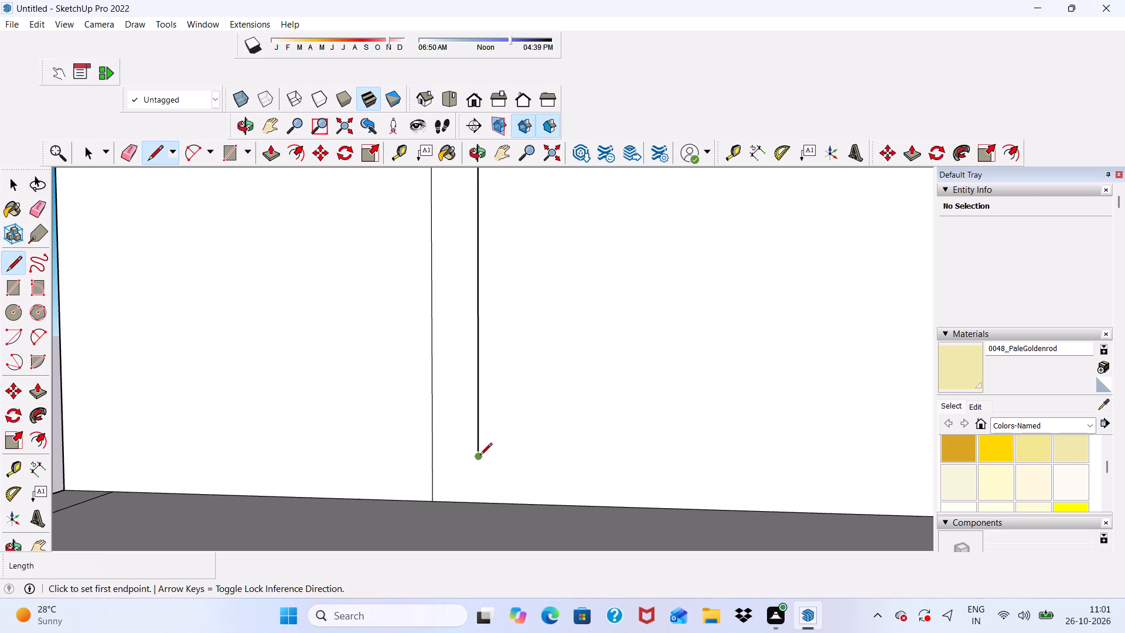
{"action": "left_click", "coordinate": [480, 456]}
{"action": "left_click", "coordinate": [484, 505]}
{"action": "scroll", "coordinate": [363, 424], "scroll_direction": "down", "scroll_amount": 9}
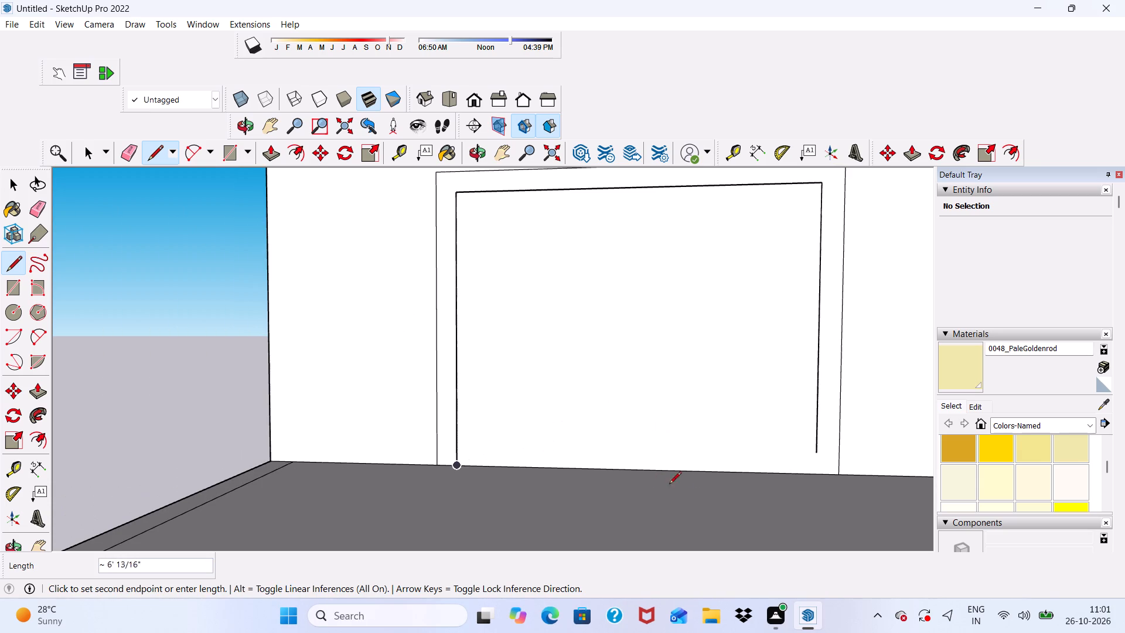
{"action": "left_click", "coordinate": [810, 475]}
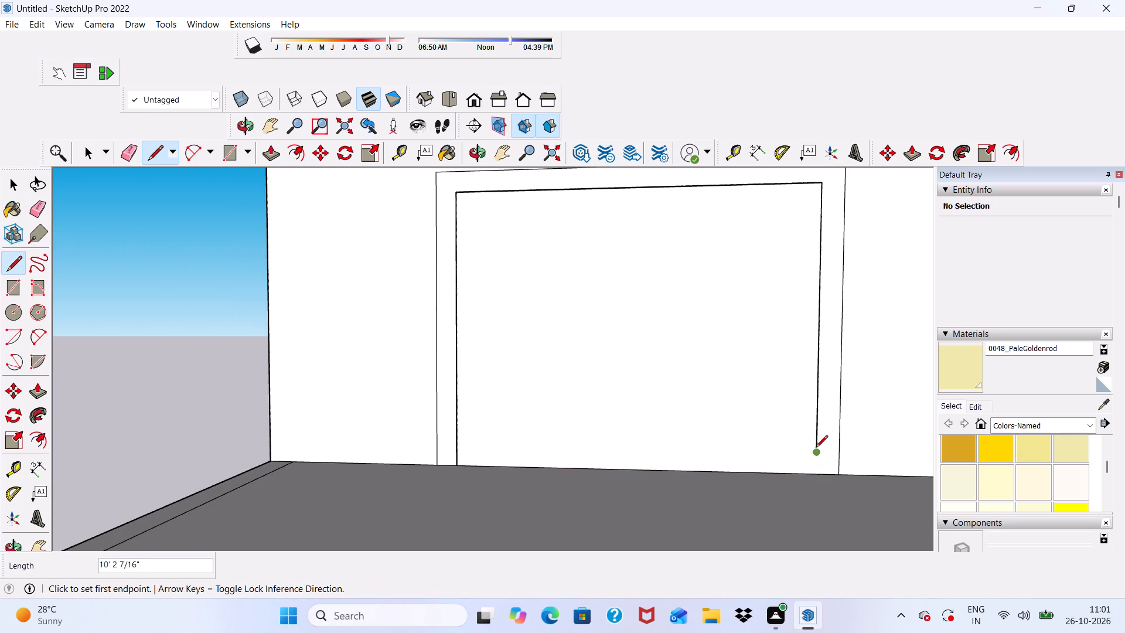
{"action": "left_click", "coordinate": [814, 451]}
{"action": "scroll", "coordinate": [821, 476], "scroll_direction": "up", "scroll_amount": 7}
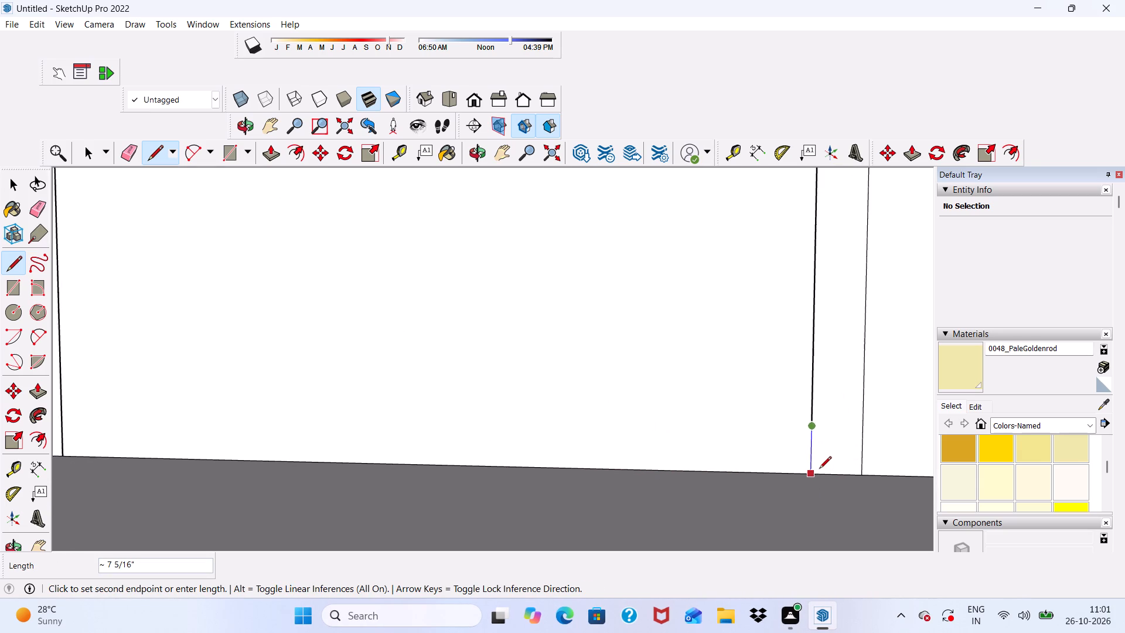
{"action": "scroll", "coordinate": [819, 469], "scroll_direction": "up", "scroll_amount": 11}
{"action": "left_click", "coordinate": [806, 481]}
{"action": "scroll", "coordinate": [741, 434], "scroll_direction": "down", "scroll_amount": 9}
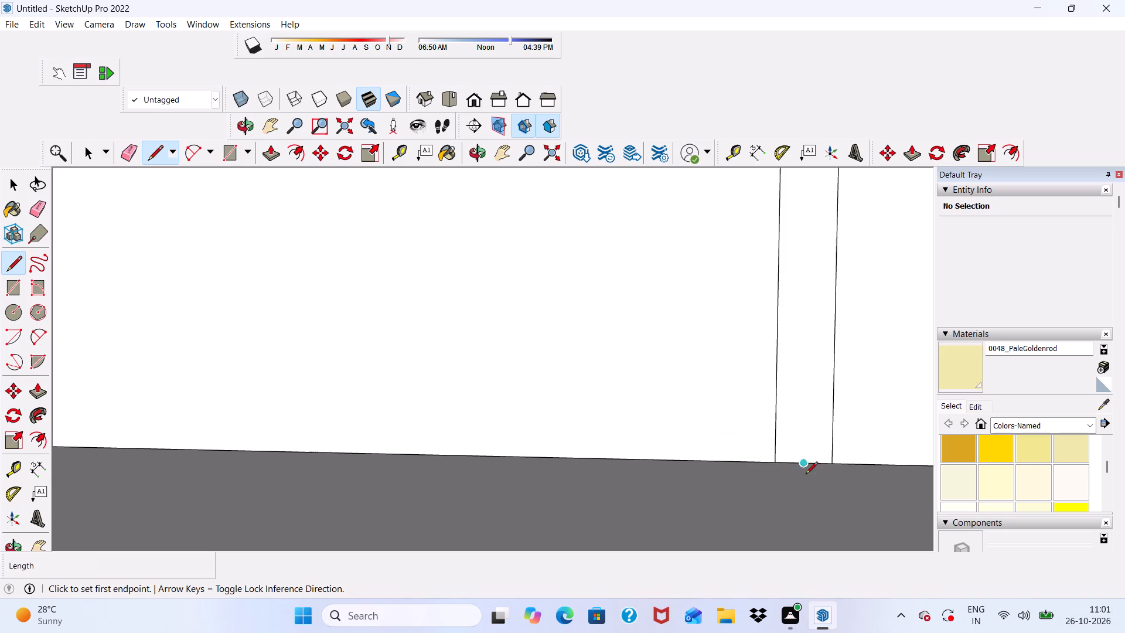
{"action": "scroll", "coordinate": [806, 475], "scroll_direction": "down", "scroll_amount": 15}
{"action": "scroll", "coordinate": [602, 379], "scroll_direction": "down", "scroll_amount": 2}
{"action": "left_click_drag", "start_coordinate": [602, 380], "coordinate": [599, 392]}
{"action": "key", "text": "space"}
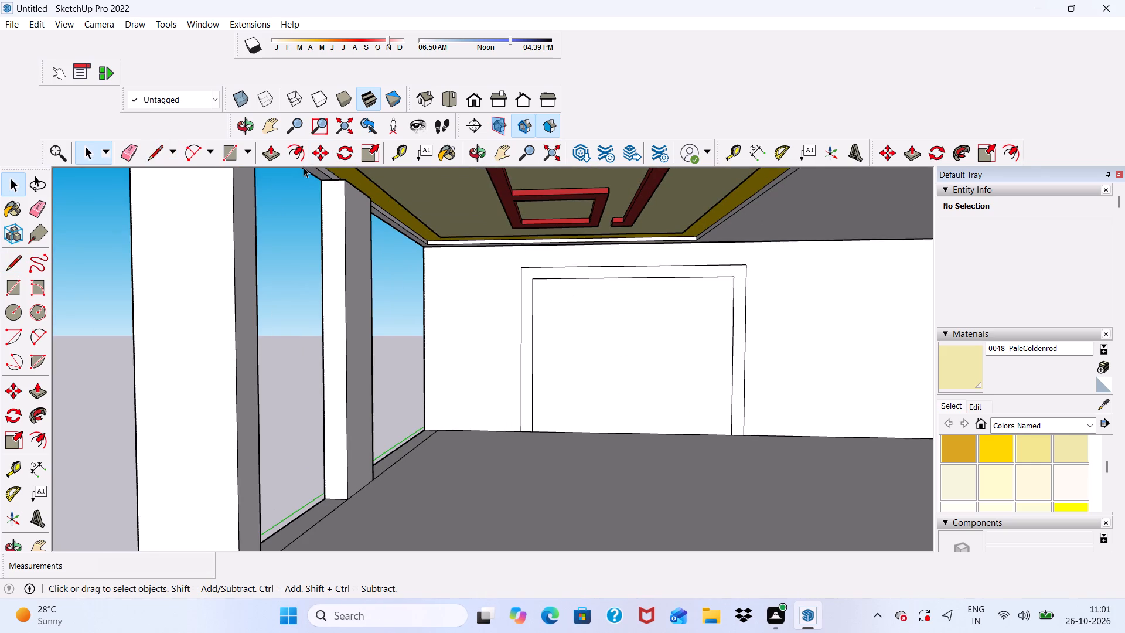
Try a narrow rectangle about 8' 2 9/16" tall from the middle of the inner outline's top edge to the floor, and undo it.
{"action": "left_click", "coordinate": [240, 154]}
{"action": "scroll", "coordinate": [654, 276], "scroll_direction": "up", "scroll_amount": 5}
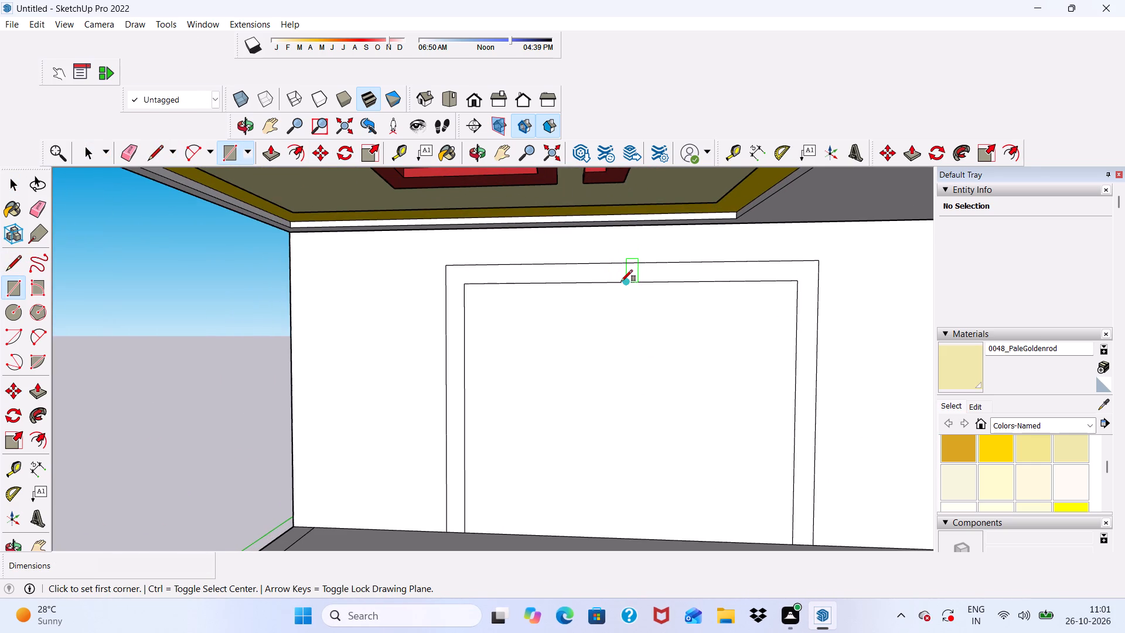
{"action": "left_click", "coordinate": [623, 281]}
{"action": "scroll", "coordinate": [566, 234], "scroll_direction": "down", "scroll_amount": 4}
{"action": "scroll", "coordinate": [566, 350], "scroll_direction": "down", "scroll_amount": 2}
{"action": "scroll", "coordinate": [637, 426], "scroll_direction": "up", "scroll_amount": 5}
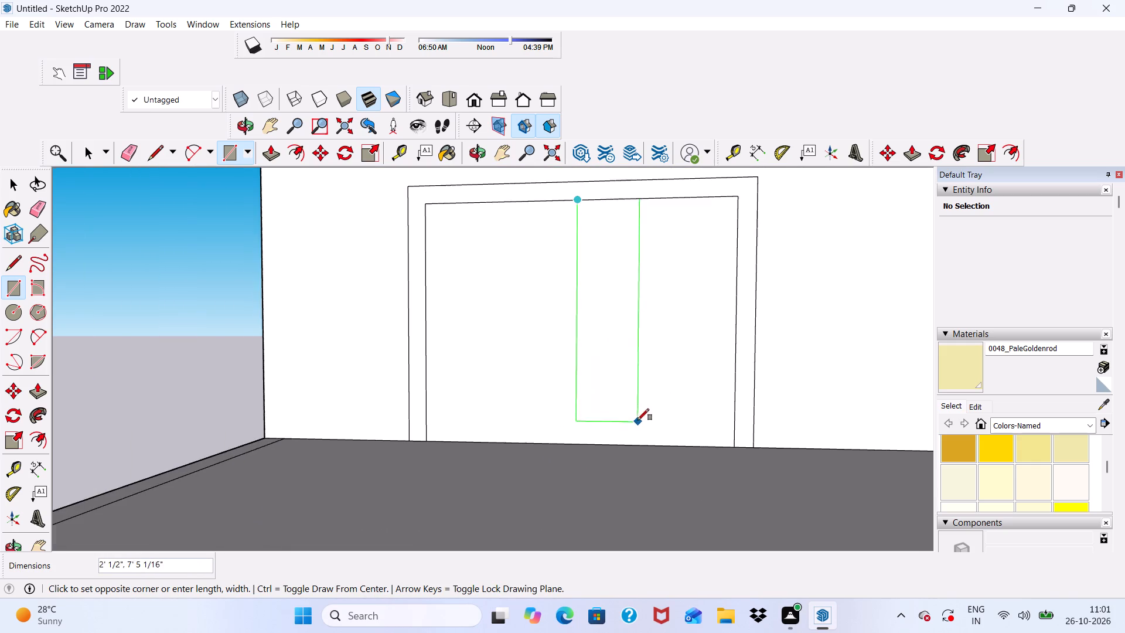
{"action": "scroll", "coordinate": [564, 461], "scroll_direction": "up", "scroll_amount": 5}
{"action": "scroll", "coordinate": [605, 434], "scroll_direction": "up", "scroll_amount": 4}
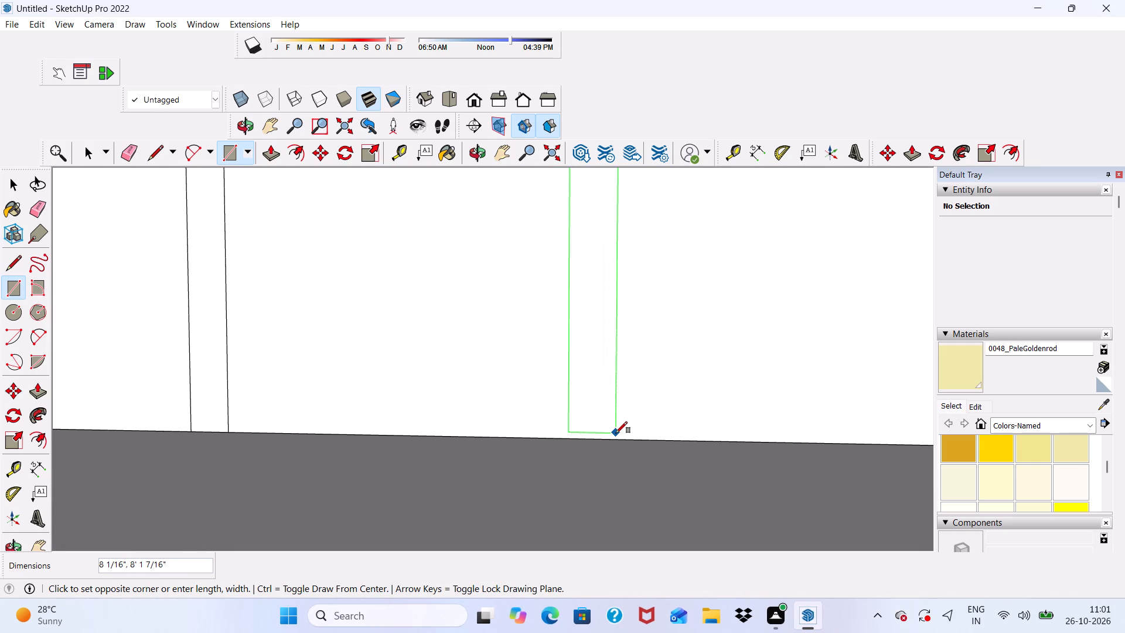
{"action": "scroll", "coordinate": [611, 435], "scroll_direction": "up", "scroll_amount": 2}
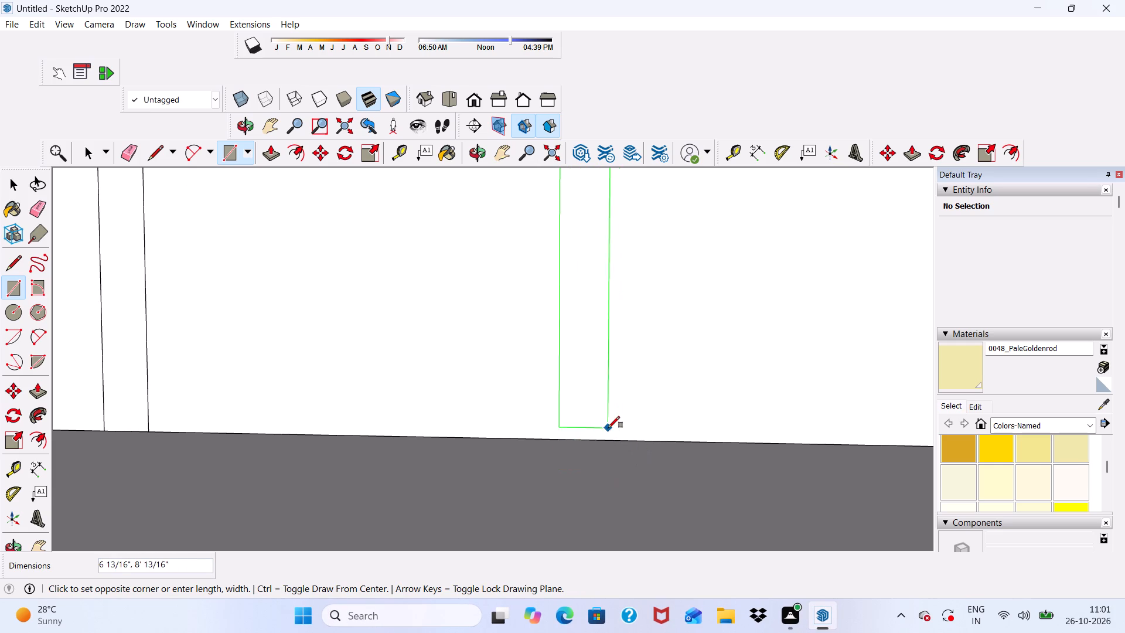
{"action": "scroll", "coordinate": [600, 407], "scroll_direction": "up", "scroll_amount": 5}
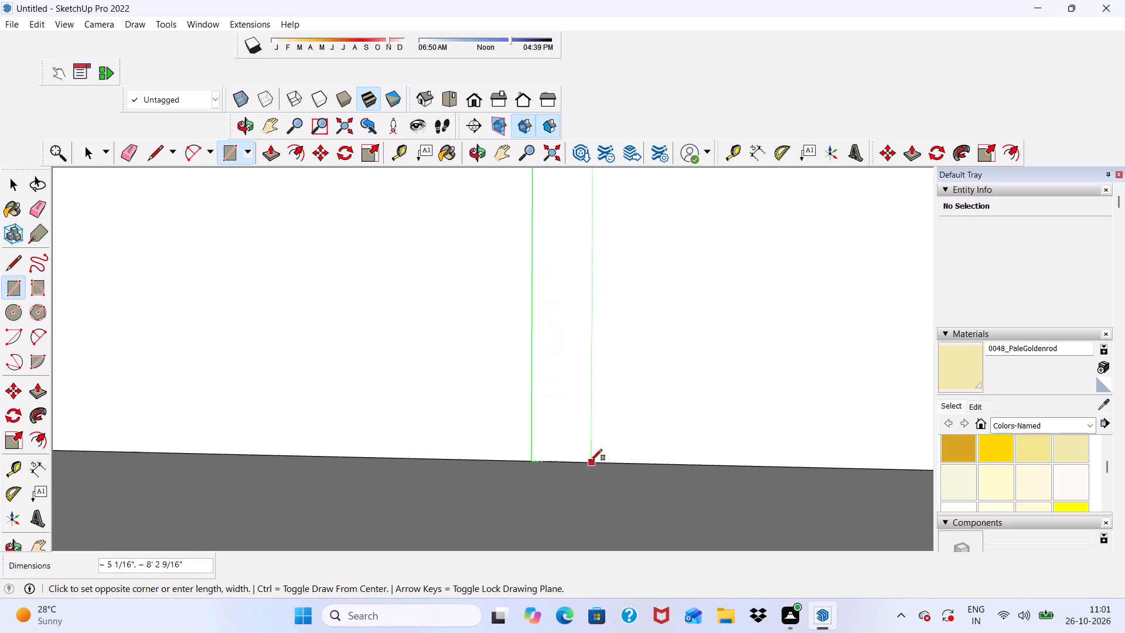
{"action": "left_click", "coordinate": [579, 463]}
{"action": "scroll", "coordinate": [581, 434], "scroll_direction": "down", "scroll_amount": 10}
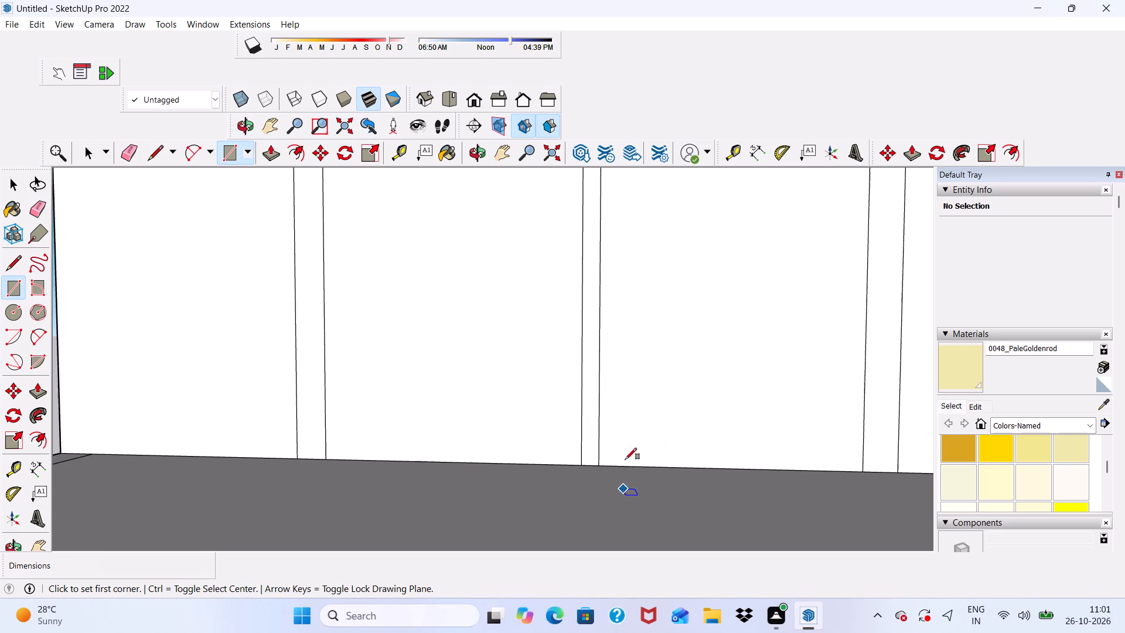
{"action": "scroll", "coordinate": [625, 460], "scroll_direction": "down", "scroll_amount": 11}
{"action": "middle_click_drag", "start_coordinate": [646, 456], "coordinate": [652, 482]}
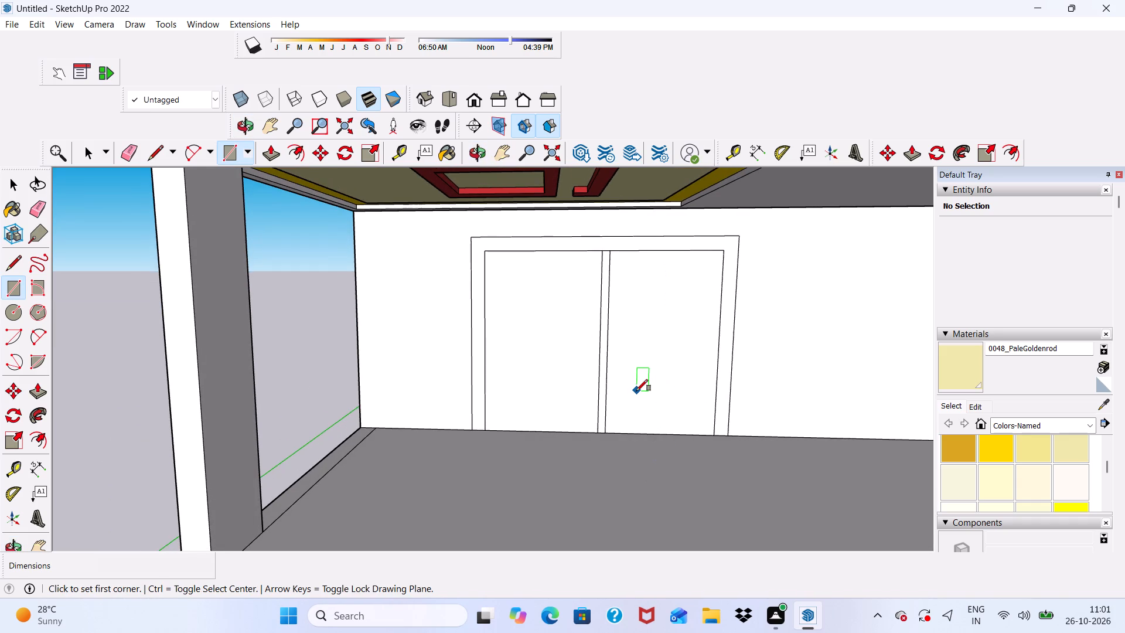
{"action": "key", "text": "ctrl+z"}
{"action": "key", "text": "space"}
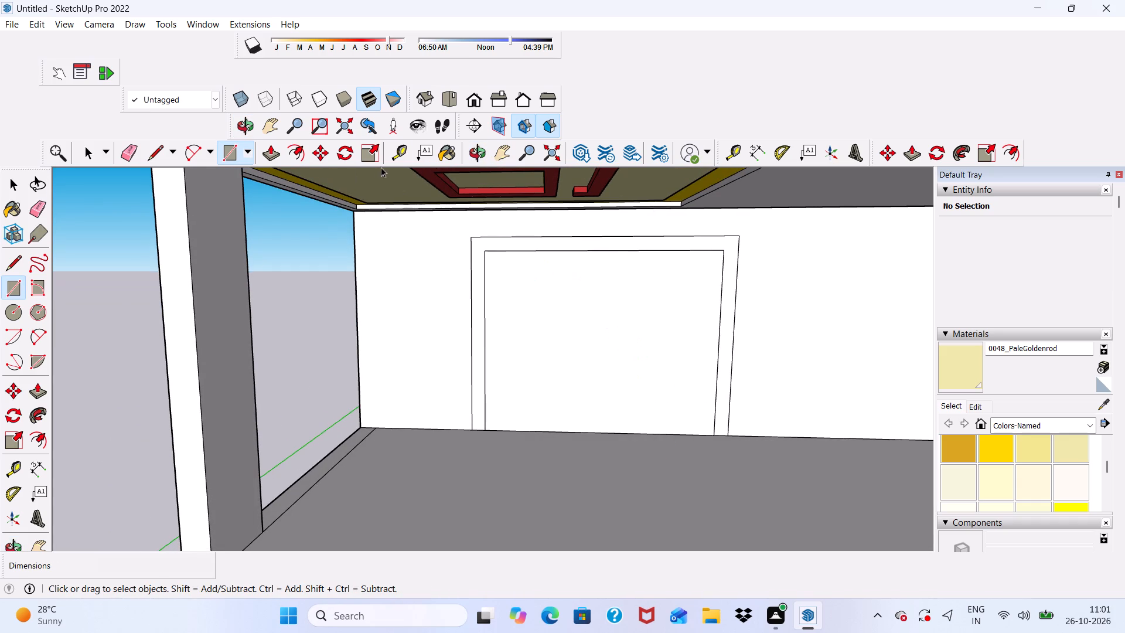
Place a vertical Tape Measure guide about 5' 2 1/8" from the inner outline's vertical edge nearest the pillared opening.
{"action": "left_click_drag", "start_coordinate": [398, 151], "coordinate": [403, 171]}
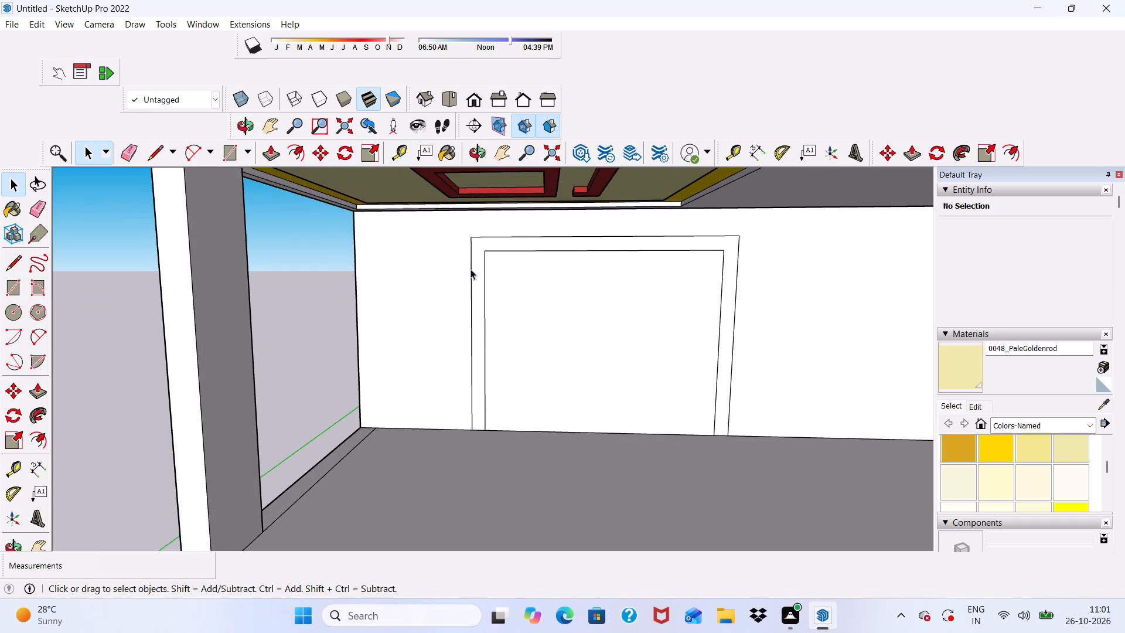
{"action": "scroll", "coordinate": [499, 319], "scroll_direction": "up", "scroll_amount": 2}
{"action": "left_click", "coordinate": [403, 148]}
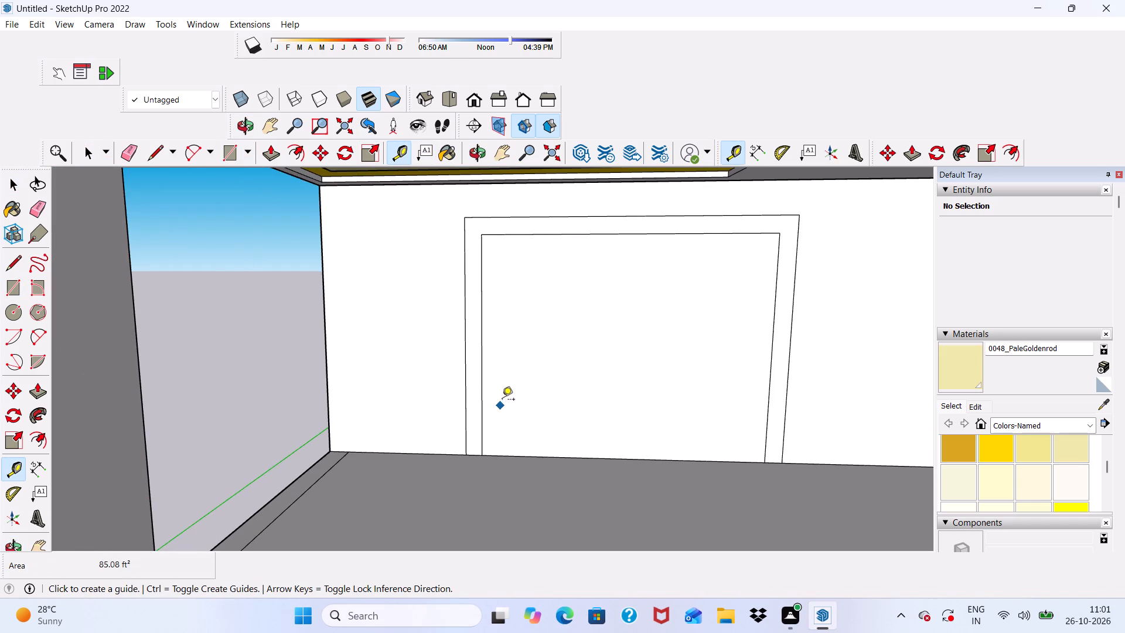
{"action": "left_click", "coordinate": [482, 373]}
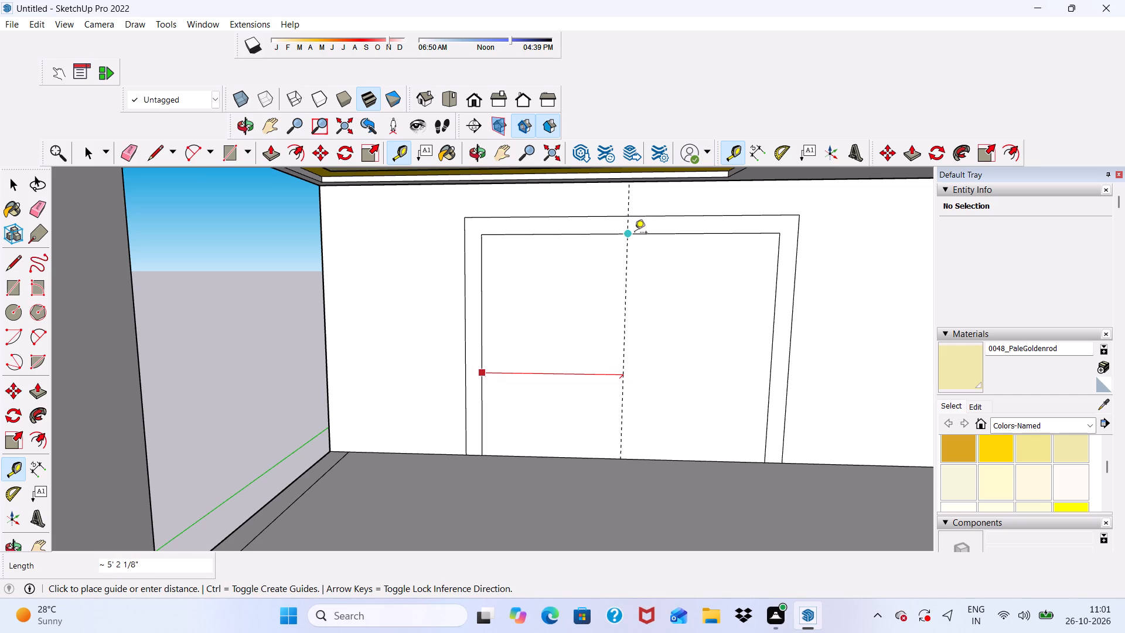
{"action": "left_click", "coordinate": [635, 233]}
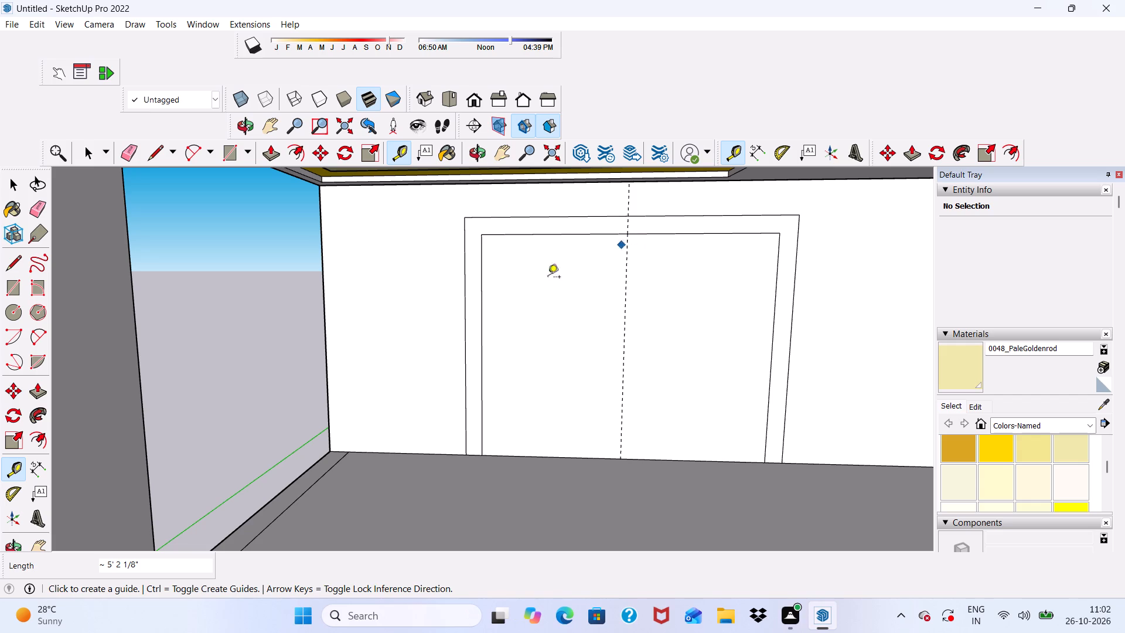
Place a second vertical guide 6" from the first, on its side away from the pillared opening.
{"action": "scroll", "coordinate": [663, 298], "scroll_direction": "up", "scroll_amount": 4}
{"action": "scroll", "coordinate": [599, 268], "scroll_direction": "up", "scroll_amount": 4}
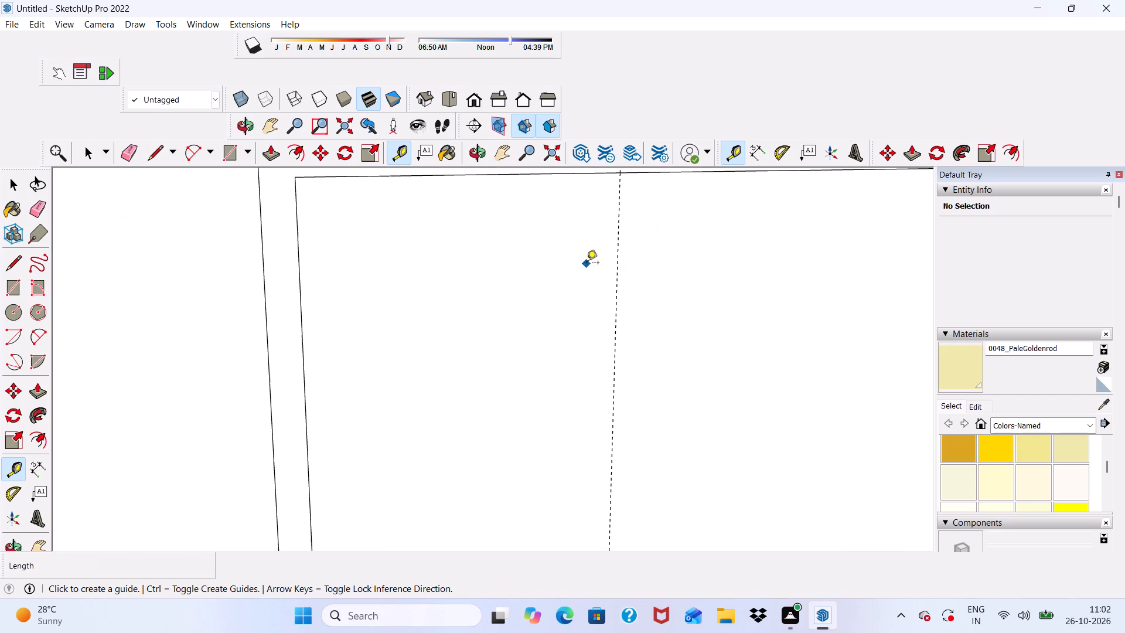
{"action": "left_click", "coordinate": [619, 256]}
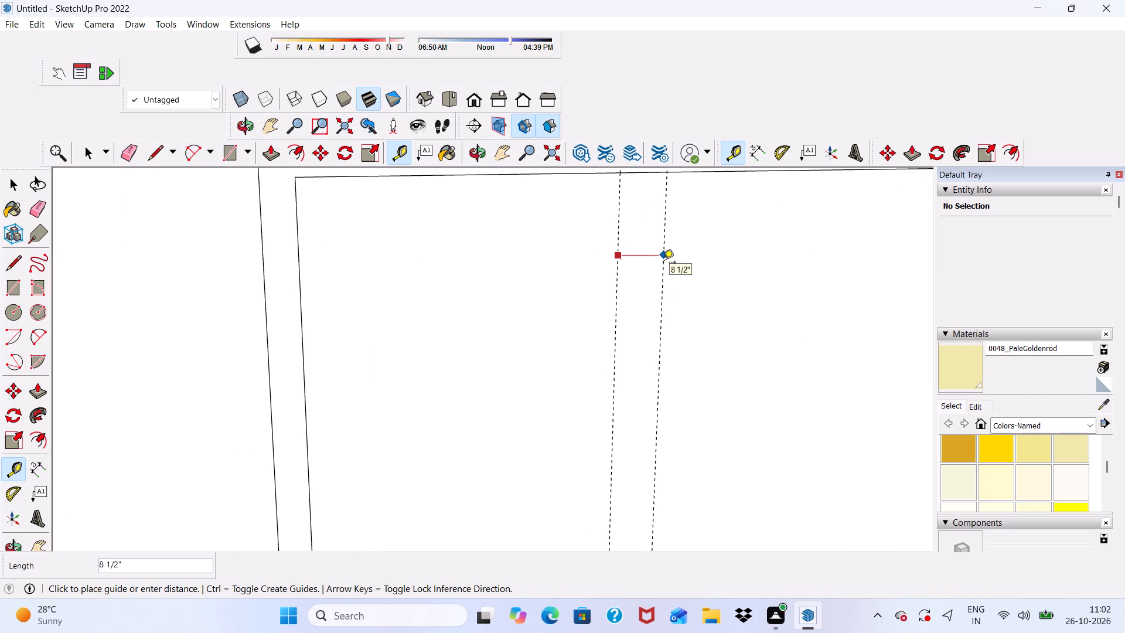
{"action": "key", "text": "6"}
{"action": "key", "text": "shift+quotedbl"}
{"action": "key", "text": "Return"}
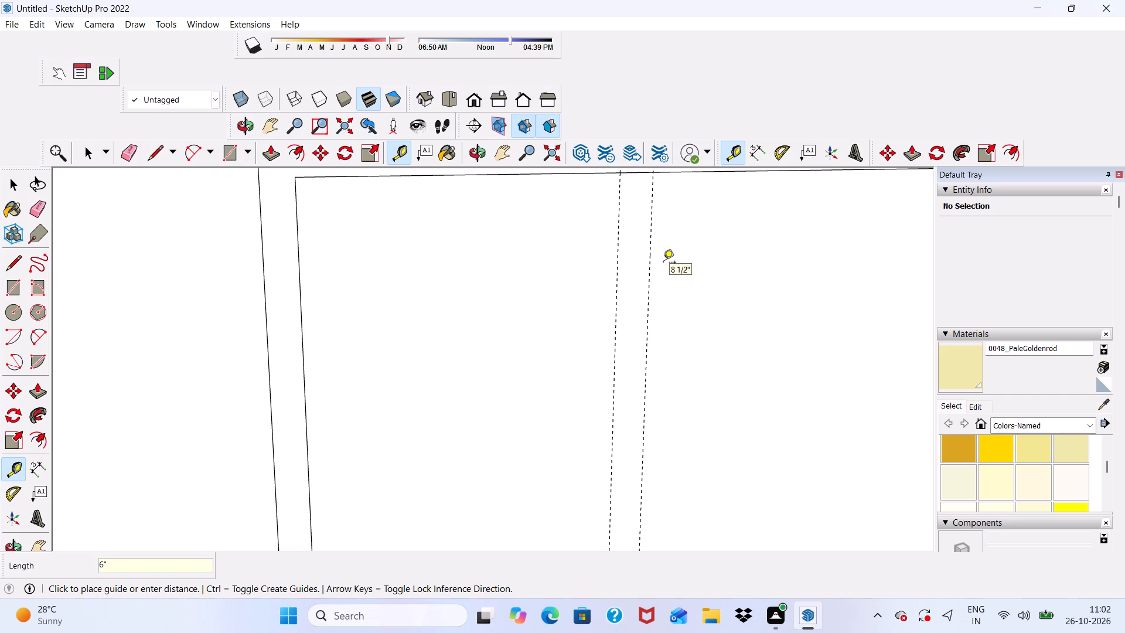
{"action": "key", "text": "space"}
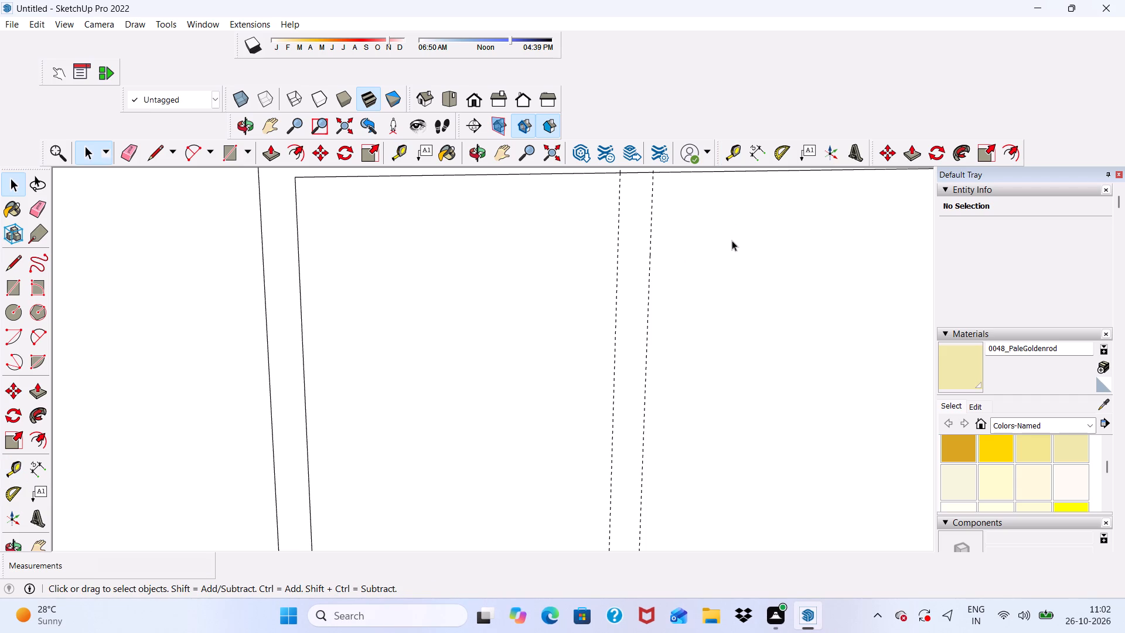
Draw two vertical lines along the guides, each about 8' 9 7/8" long, between the outer outline's top edge and the floor.
{"action": "left_click", "coordinate": [151, 149]}
{"action": "scroll", "coordinate": [127, 168], "scroll_direction": "down", "scroll_amount": 10}
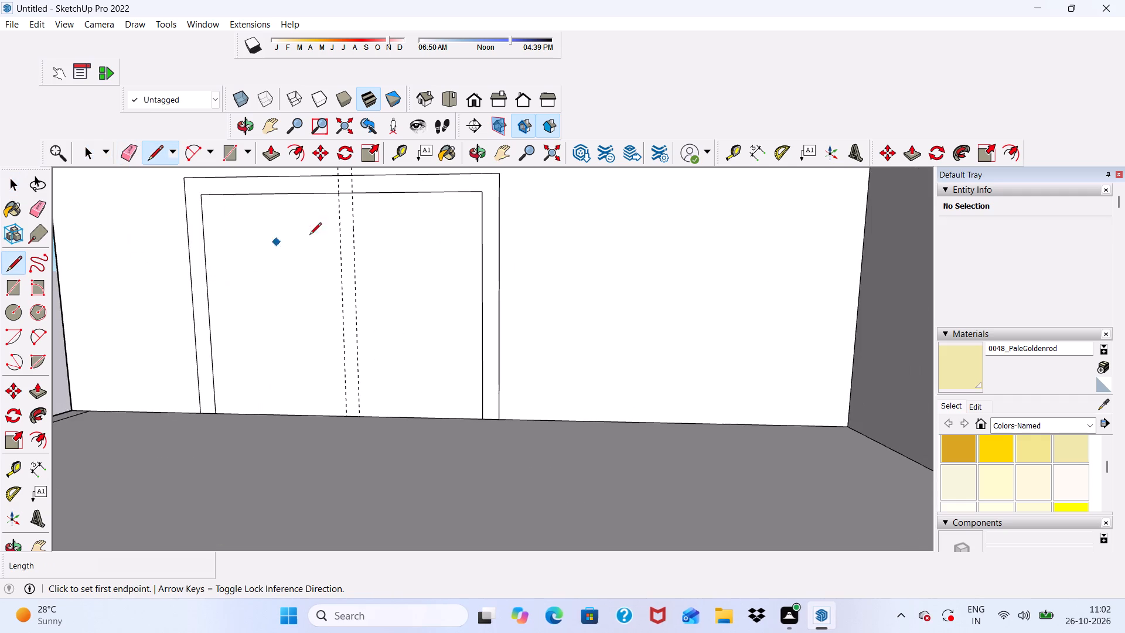
{"action": "scroll", "coordinate": [348, 162], "scroll_direction": "up", "scroll_amount": 20}
{"action": "scroll", "coordinate": [348, 162], "scroll_direction": "up", "scroll_amount": 1}
{"action": "scroll", "coordinate": [327, 187], "scroll_direction": "down", "scroll_amount": 9}
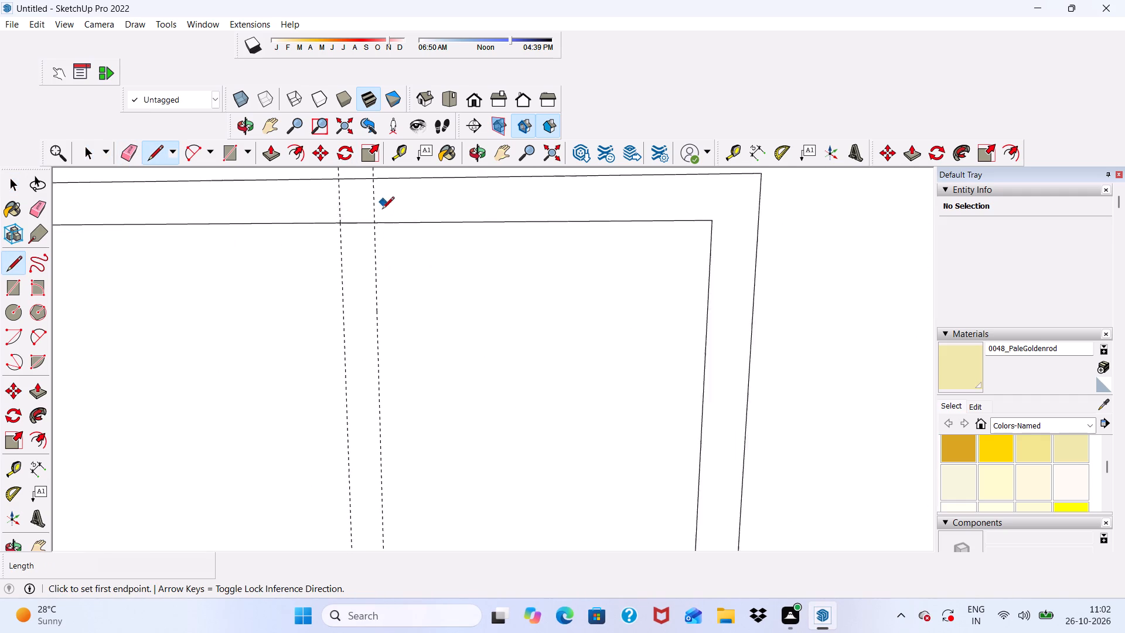
{"action": "scroll", "coordinate": [382, 210], "scroll_direction": "down", "scroll_amount": 2}
{"action": "scroll", "coordinate": [333, 117], "scroll_direction": "up", "scroll_amount": 5}
{"action": "scroll", "coordinate": [359, 182], "scroll_direction": "up", "scroll_amount": 8}
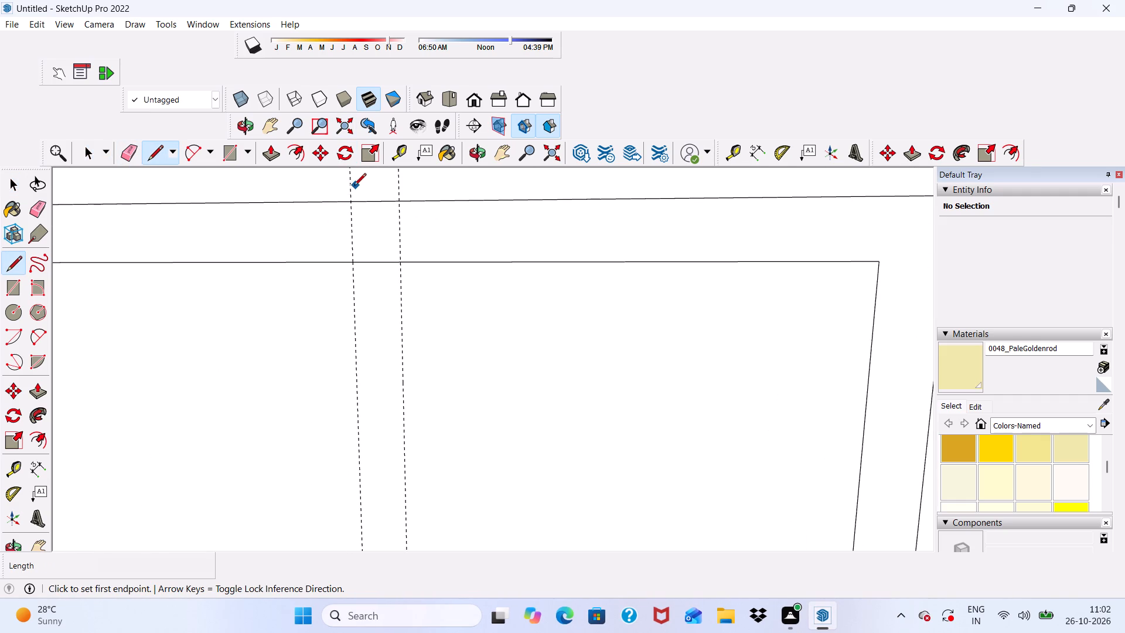
{"action": "left_click", "coordinate": [348, 200]}
{"action": "scroll", "coordinate": [373, 232], "scroll_direction": "down", "scroll_amount": 9}
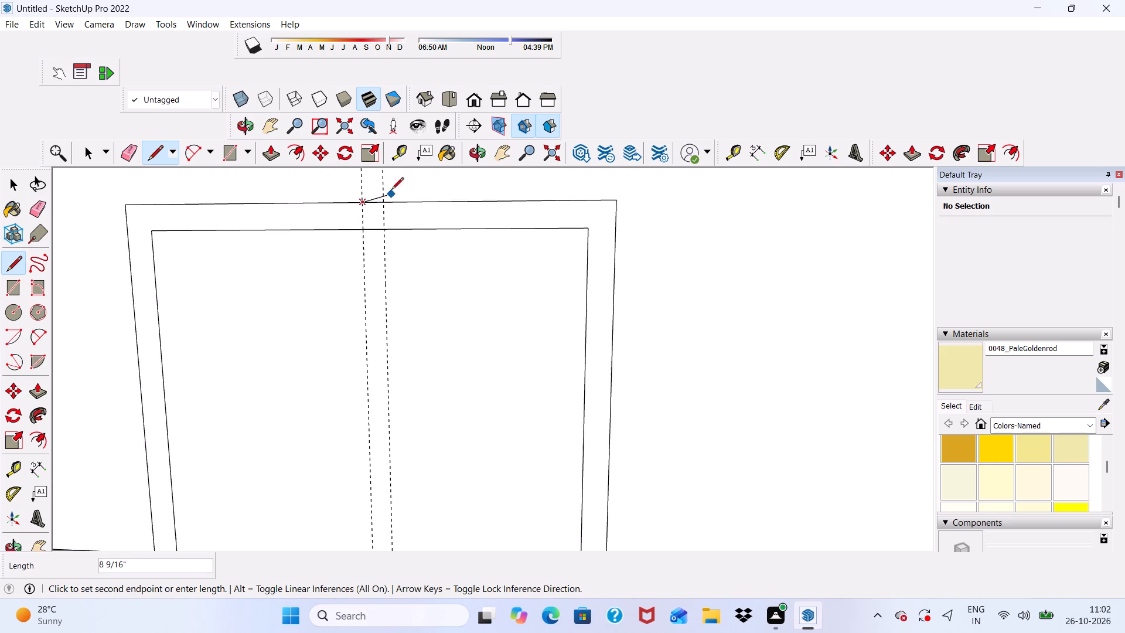
{"action": "scroll", "coordinate": [391, 190], "scroll_direction": "down", "scroll_amount": 9}
{"action": "scroll", "coordinate": [236, 484], "scroll_direction": "up", "scroll_amount": 6}
{"action": "scroll", "coordinate": [347, 363], "scroll_direction": "up", "scroll_amount": 5}
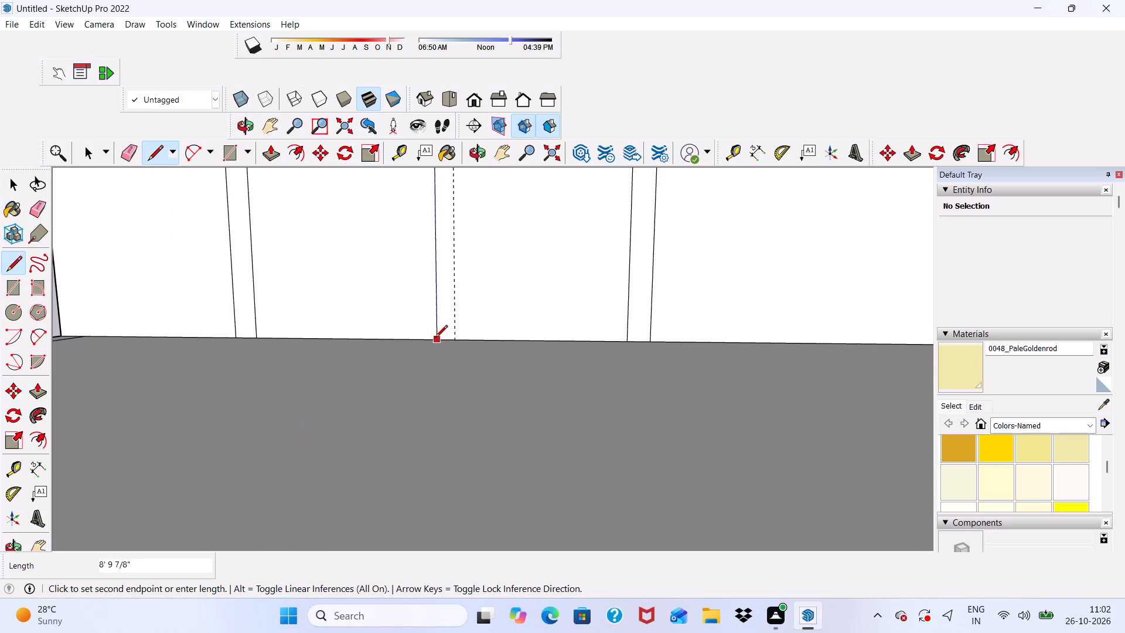
{"action": "left_click", "coordinate": [438, 337]}
{"action": "left_click", "coordinate": [455, 337]}
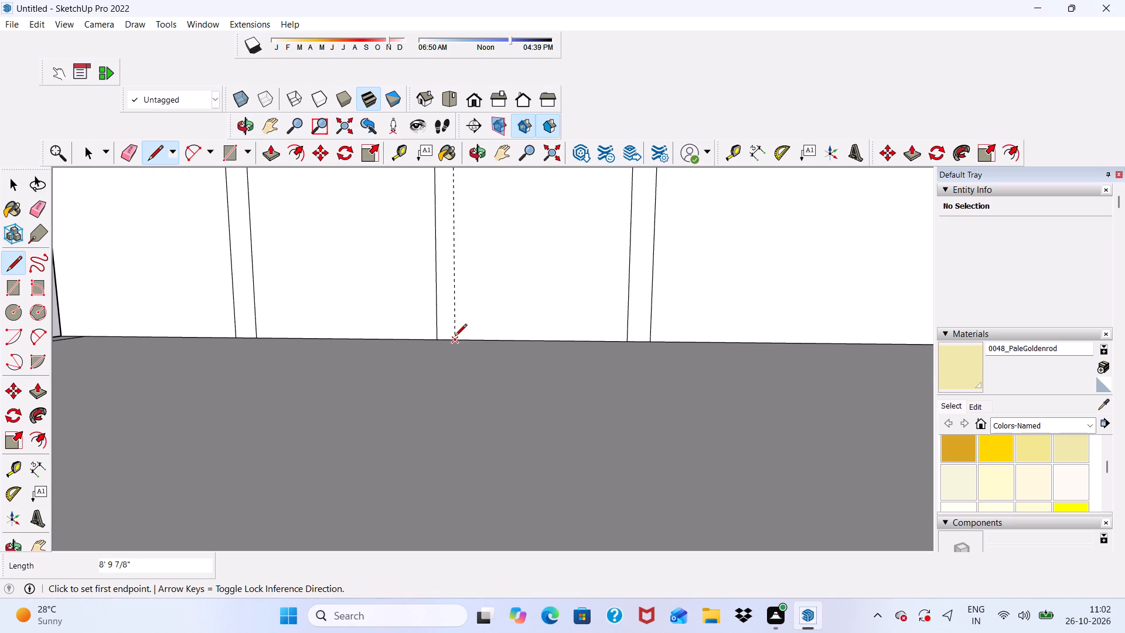
{"action": "scroll", "coordinate": [466, 379], "scroll_direction": "down", "scroll_amount": 13}
{"action": "scroll", "coordinate": [473, 233], "scroll_direction": "up", "scroll_amount": 5}
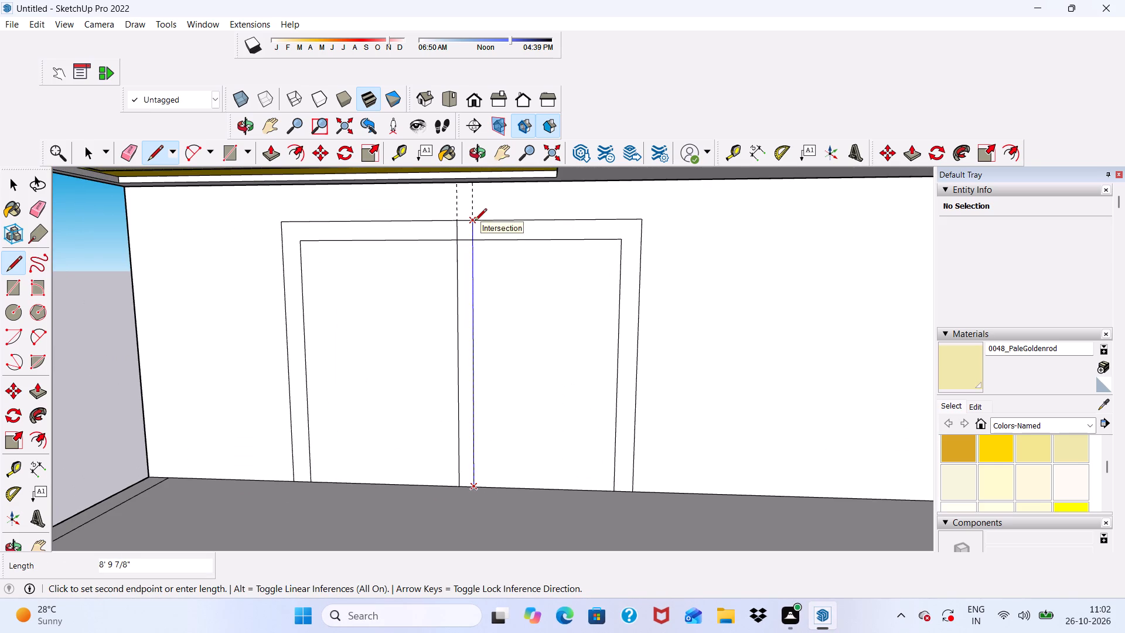
{"action": "left_click", "coordinate": [475, 222]}
Erase both vertical guides and the short line pieces where the middle divider crosses the frame's top band.
{"action": "left_click", "coordinate": [129, 153]}
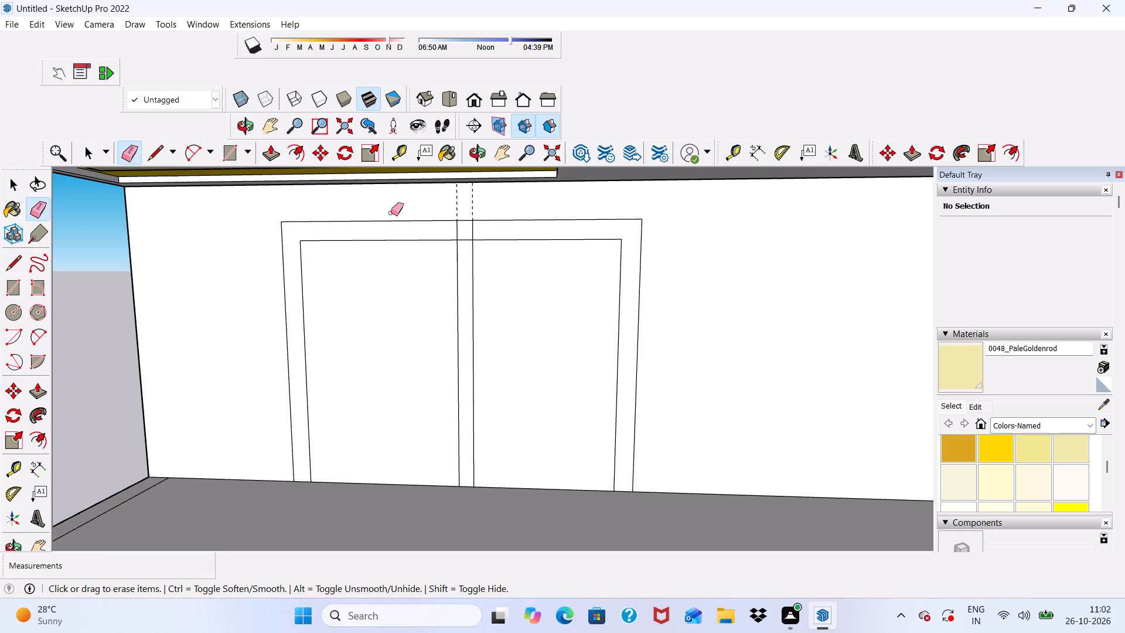
{"action": "left_click_drag", "start_coordinate": [437, 202], "coordinate": [472, 199]}
{"action": "scroll", "coordinate": [459, 248], "scroll_direction": "up", "scroll_amount": 8}
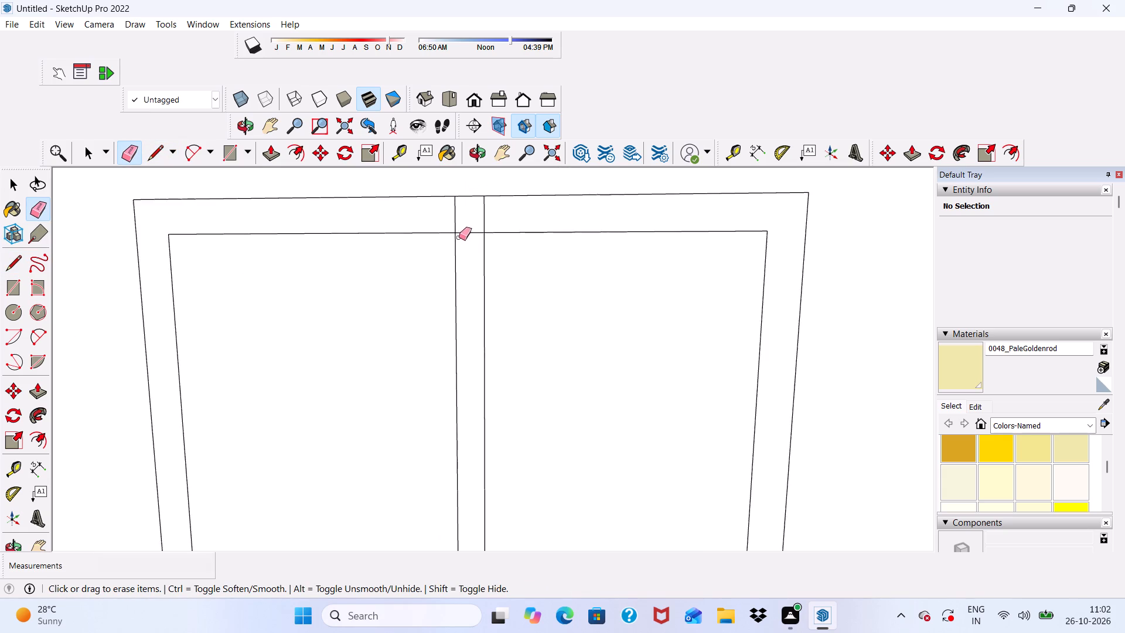
{"action": "scroll", "coordinate": [459, 237], "scroll_direction": "up", "scroll_amount": 3}
{"action": "left_click_drag", "start_coordinate": [472, 222], "coordinate": [476, 236]}
{"action": "left_click_drag", "start_coordinate": [411, 189], "coordinate": [485, 194]}
{"action": "left_click_drag", "start_coordinate": [517, 196], "coordinate": [311, 216]}
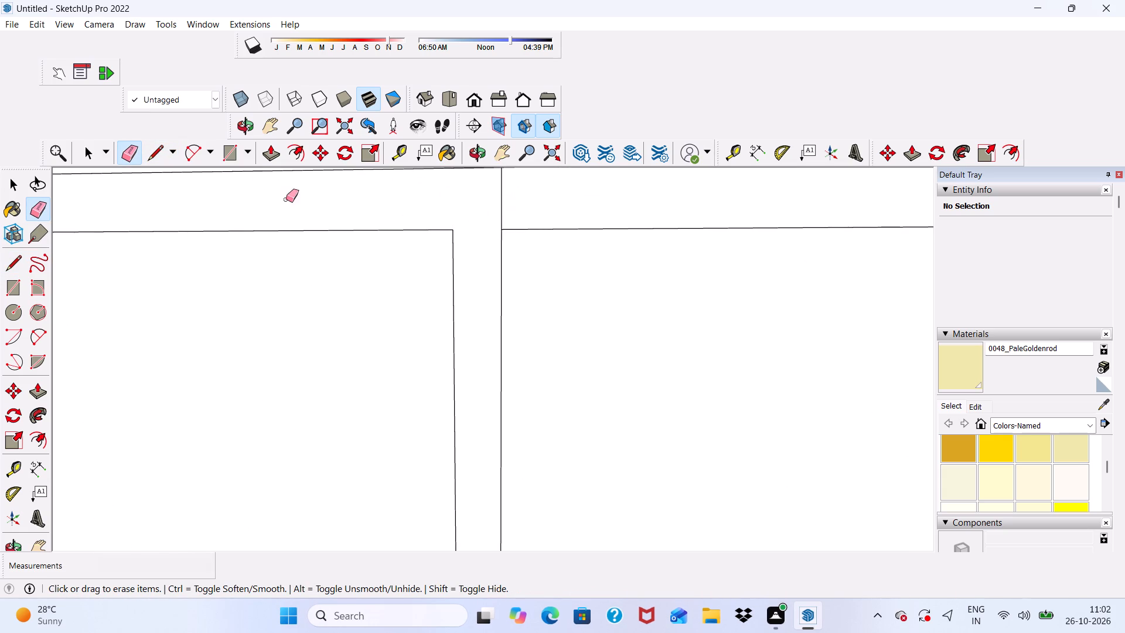
{"action": "left_click_drag", "start_coordinate": [487, 203], "coordinate": [519, 203]}
Push/Pull the joined frame and middle divider face 6" out from the upper room's back wall.
{"action": "scroll", "coordinate": [276, 142], "scroll_direction": "up", "scroll_amount": 4}
{"action": "left_click", "coordinate": [270, 153]}
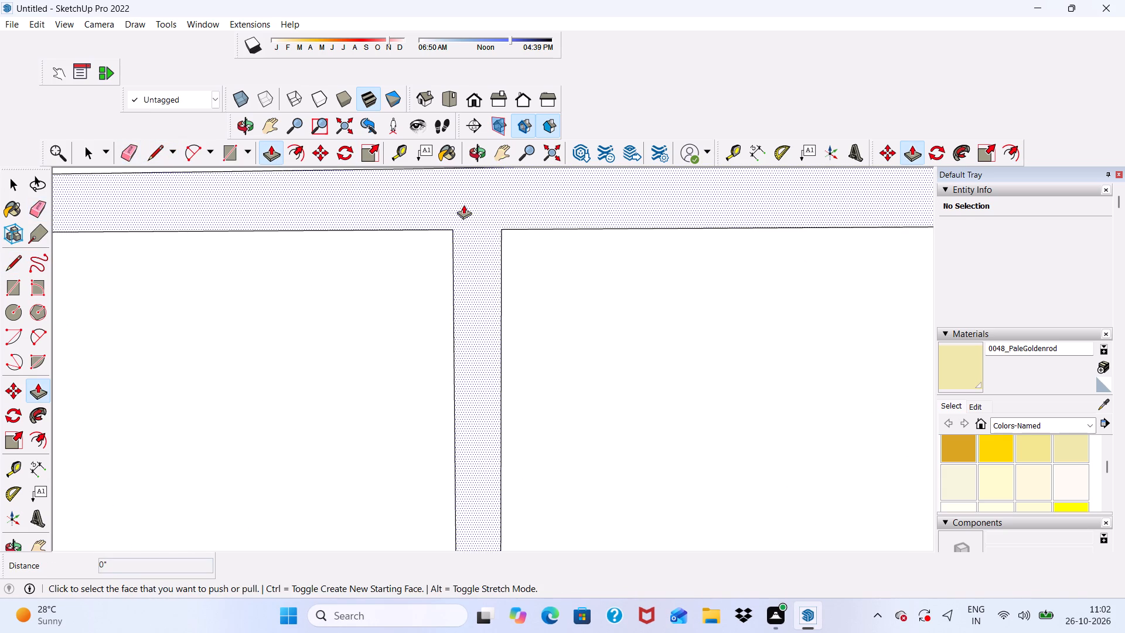
{"action": "left_click", "coordinate": [464, 206]}
{"action": "scroll", "coordinate": [399, 201], "scroll_direction": "down", "scroll_amount": 13}
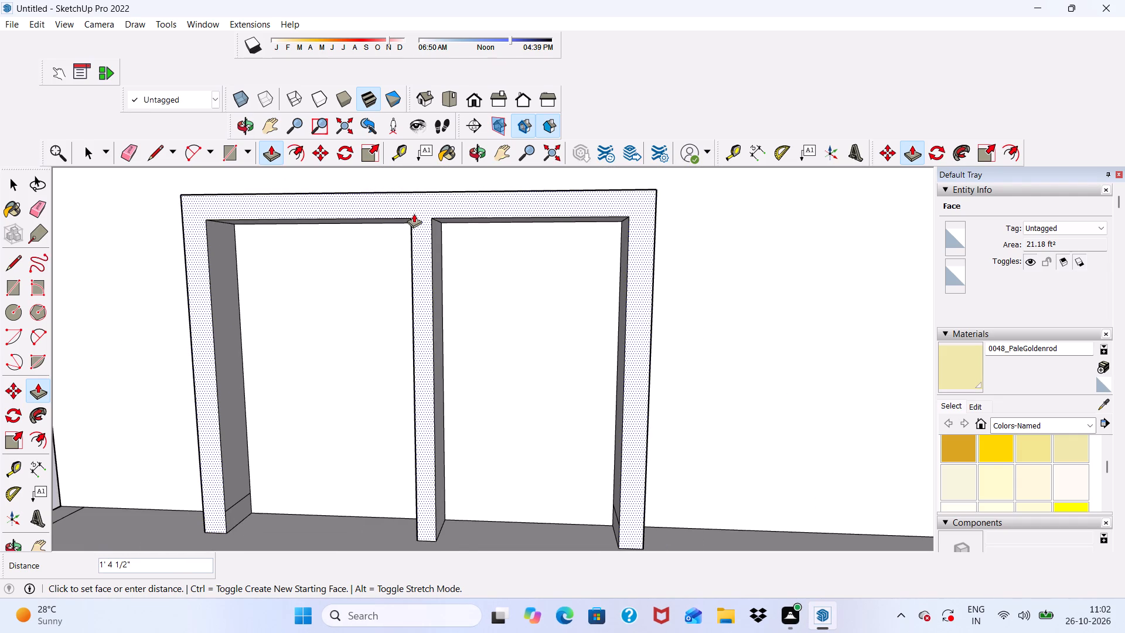
{"action": "key", "text": "6"}
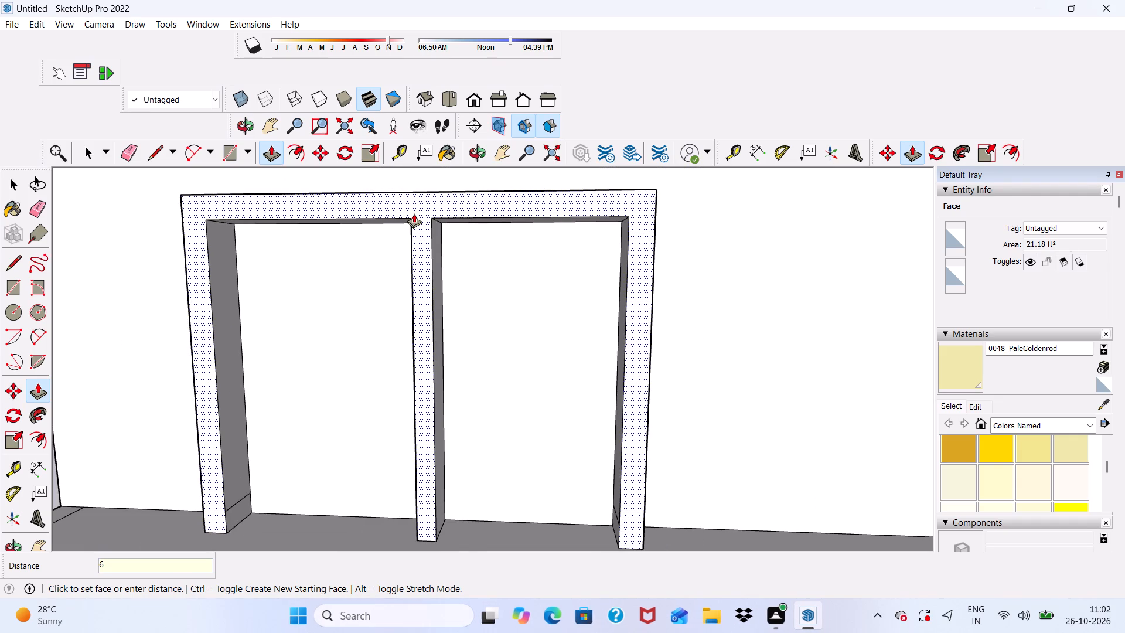
{"action": "key", "text": "shift+quotedbl"}
{"action": "key", "text": "Return"}
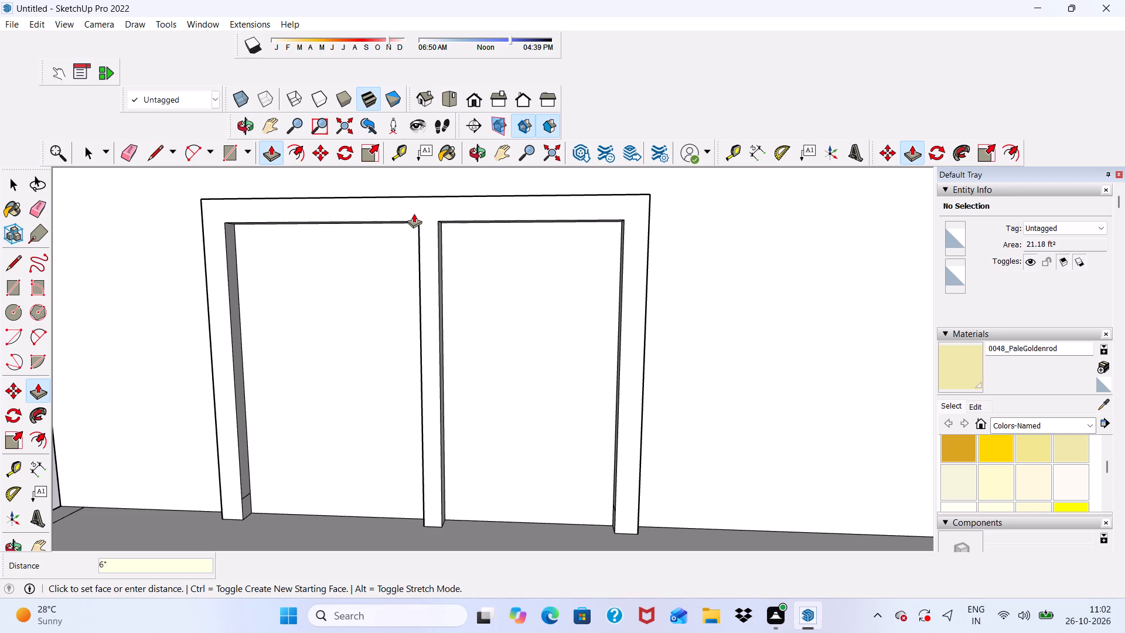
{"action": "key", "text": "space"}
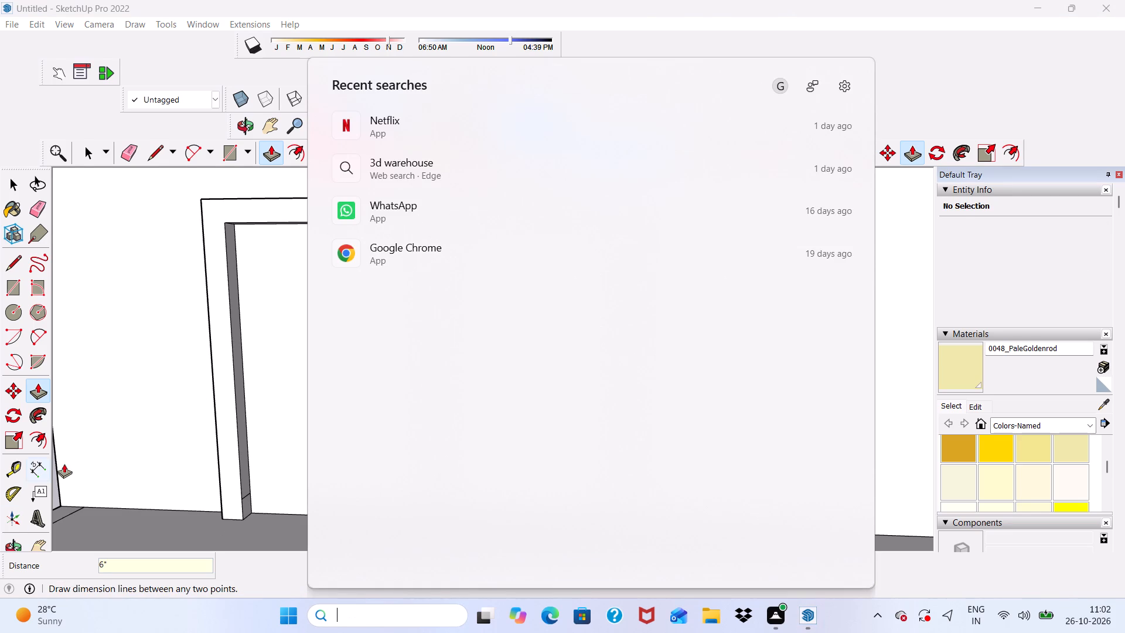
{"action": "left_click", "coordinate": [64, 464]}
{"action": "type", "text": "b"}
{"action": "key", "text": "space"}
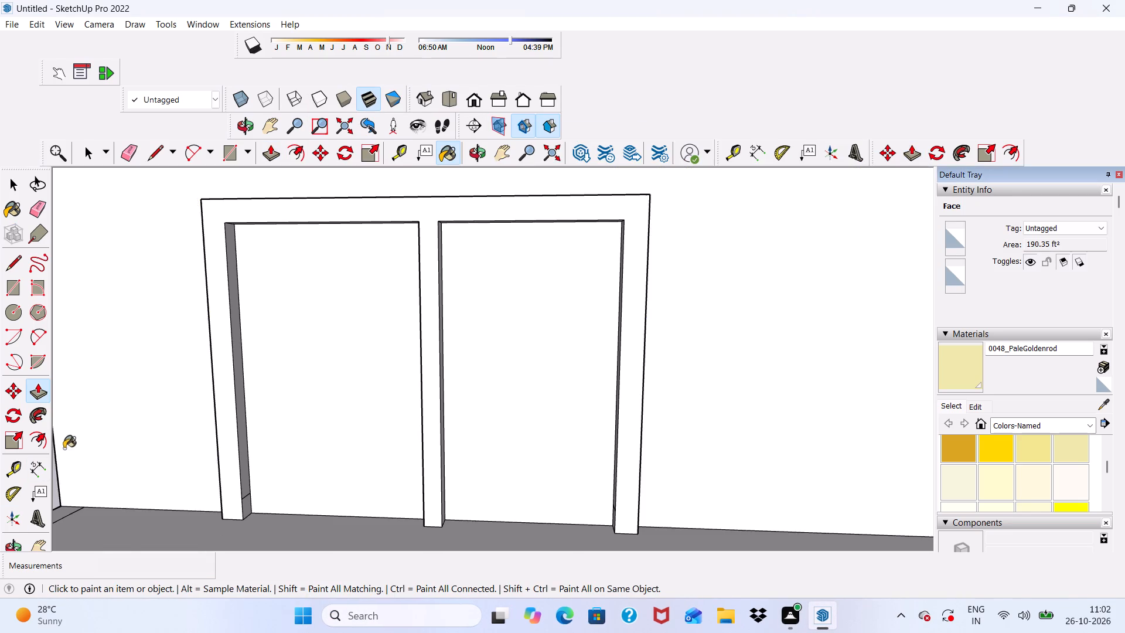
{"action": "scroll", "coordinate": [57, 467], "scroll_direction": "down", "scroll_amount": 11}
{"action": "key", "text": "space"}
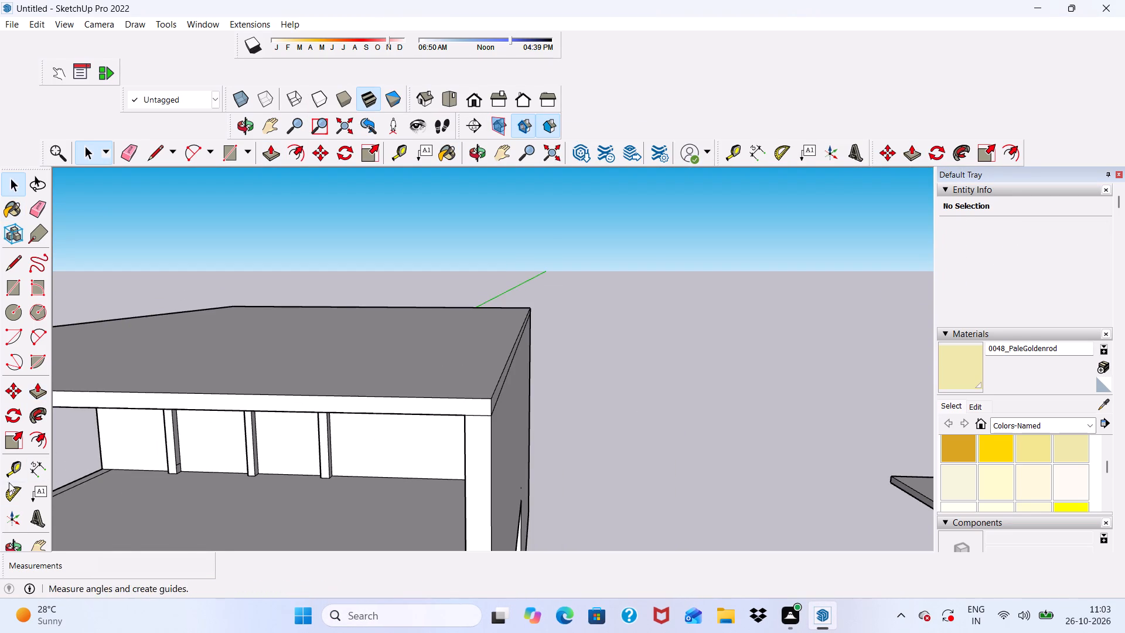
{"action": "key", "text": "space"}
Erase the leftover seam lines at the upper storey's front frame corners on the pillared side.
{"action": "scroll", "coordinate": [122, 398], "scroll_direction": "down", "scroll_amount": 5}
{"action": "middle_click_drag", "start_coordinate": [132, 410], "coordinate": [227, 359]}
{"action": "scroll", "coordinate": [214, 351], "scroll_direction": "down", "scroll_amount": 6}
{"action": "scroll", "coordinate": [0, 632], "scroll_direction": "down", "scroll_amount": 1}
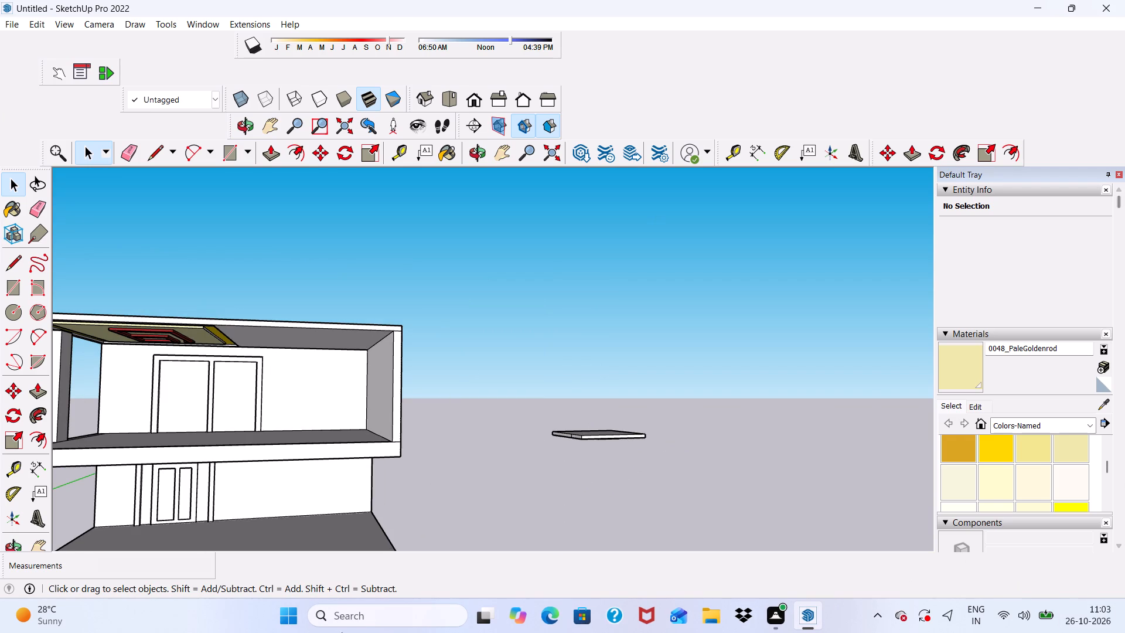
{"action": "scroll", "coordinate": [376, 478], "scroll_direction": "down", "scroll_amount": 6}
{"action": "scroll", "coordinate": [211, 413], "scroll_direction": "up", "scroll_amount": 4}
{"action": "scroll", "coordinate": [322, 363], "scroll_direction": "up", "scroll_amount": 3}
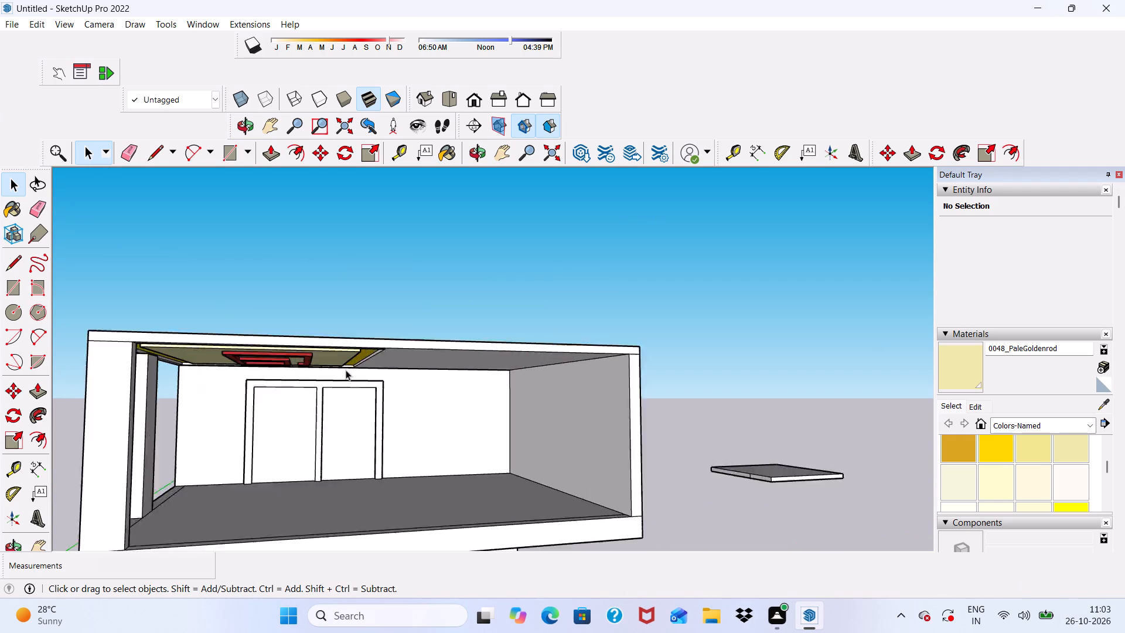
{"action": "scroll", "coordinate": [346, 370], "scroll_direction": "up", "scroll_amount": 6}
{"action": "middle_click_drag", "start_coordinate": [350, 421], "coordinate": [333, 407]}
{"action": "scroll", "coordinate": [340, 389], "scroll_direction": "down", "scroll_amount": 6}
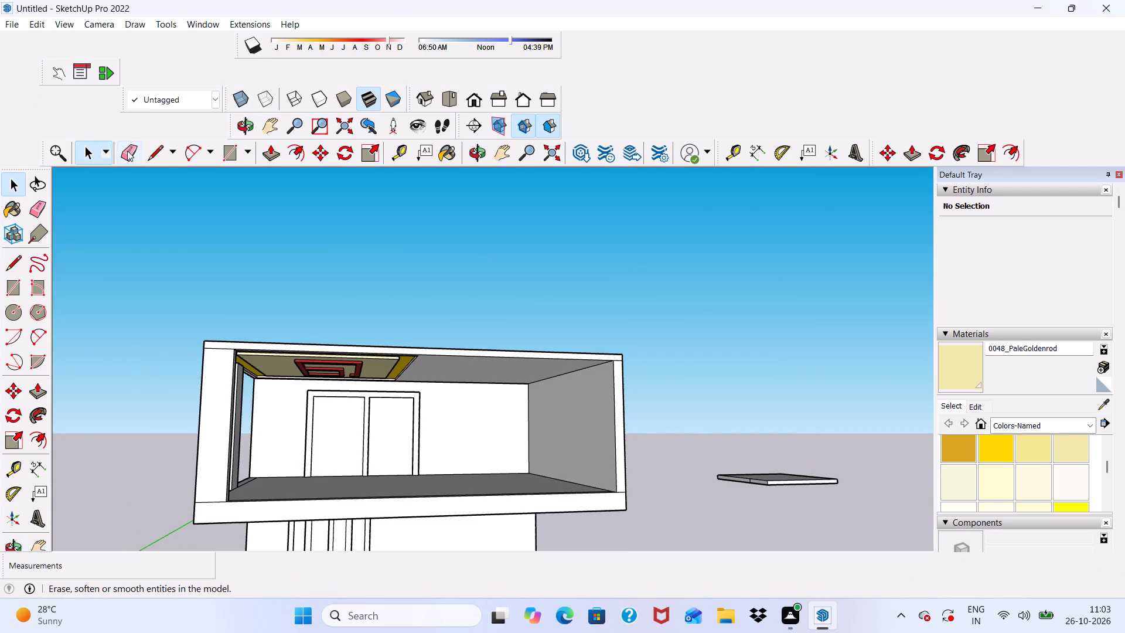
{"action": "left_click", "coordinate": [131, 148]}
{"action": "scroll", "coordinate": [255, 536], "scroll_direction": "up", "scroll_amount": 8}
{"action": "left_click_drag", "start_coordinate": [165, 443], "coordinate": [173, 491]}
{"action": "scroll", "coordinate": [155, 445], "scroll_direction": "down", "scroll_amount": 6}
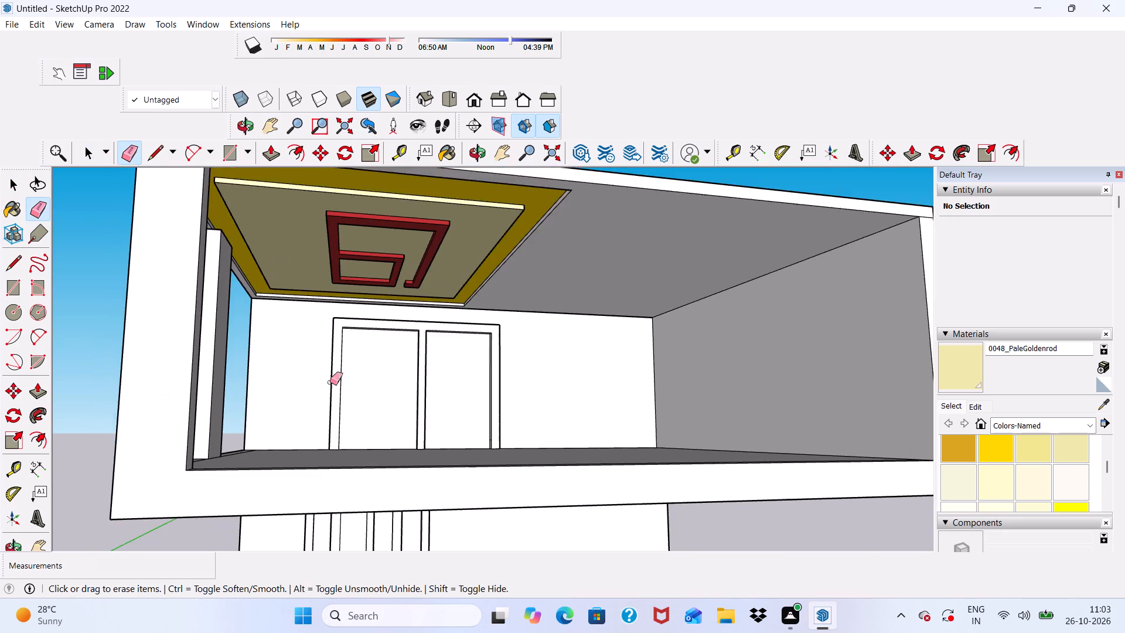
{"action": "scroll", "coordinate": [330, 382], "scroll_direction": "down", "scroll_amount": 3}
{"action": "scroll", "coordinate": [238, 232], "scroll_direction": "up", "scroll_amount": 6}
{"action": "scroll", "coordinate": [213, 222], "scroll_direction": "down", "scroll_amount": 1}
{"action": "scroll", "coordinate": [199, 321], "scroll_direction": "up", "scroll_amount": 2}
{"action": "left_click_drag", "start_coordinate": [203, 326], "coordinate": [206, 346]}
{"action": "middle_click_drag", "start_coordinate": [216, 359], "coordinate": [376, 383]}
{"action": "scroll", "coordinate": [347, 380], "scroll_direction": "down", "scroll_amount": 1}
{"action": "left_click_drag", "start_coordinate": [346, 359], "coordinate": [349, 368]}
{"action": "scroll", "coordinate": [113, 330], "scroll_direction": "up", "scroll_amount": 6}
{"action": "scroll", "coordinate": [197, 328], "scroll_direction": "down", "scroll_amount": 5}
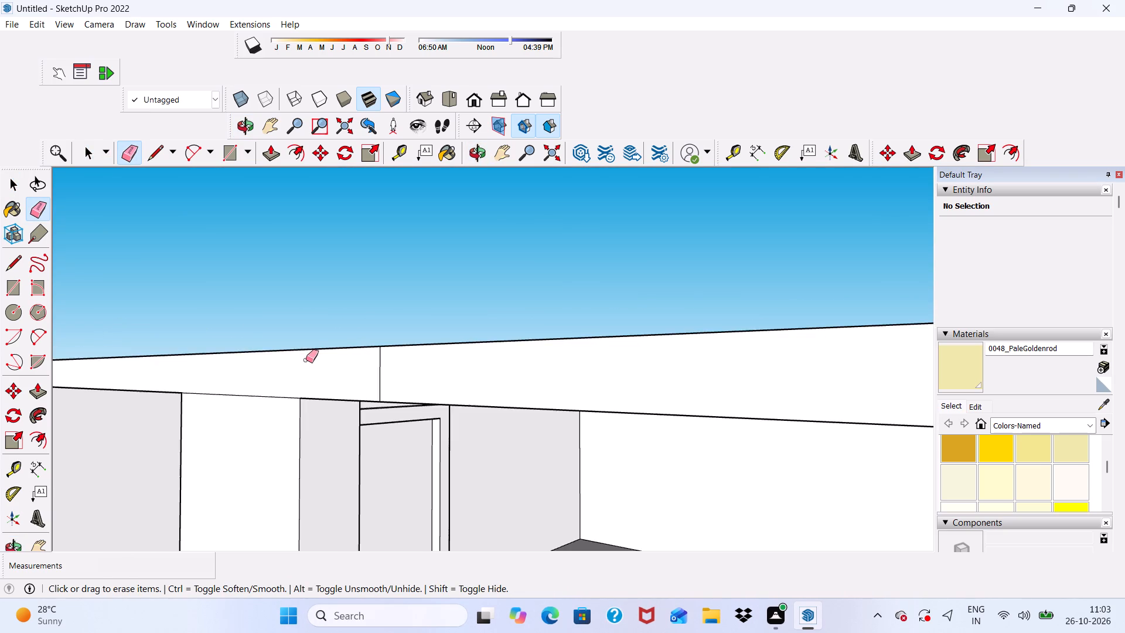
{"action": "scroll", "coordinate": [304, 360], "scroll_direction": "up", "scroll_amount": 3}
{"action": "left_click_drag", "start_coordinate": [304, 357], "coordinate": [329, 354]}
Examine the upper room's ceiling design, side pillars and the divided frame on the back wall.
{"action": "scroll", "coordinate": [246, 321], "scroll_direction": "down", "scroll_amount": 5}
{"action": "middle_click_drag", "start_coordinate": [317, 355], "coordinate": [107, 312]}
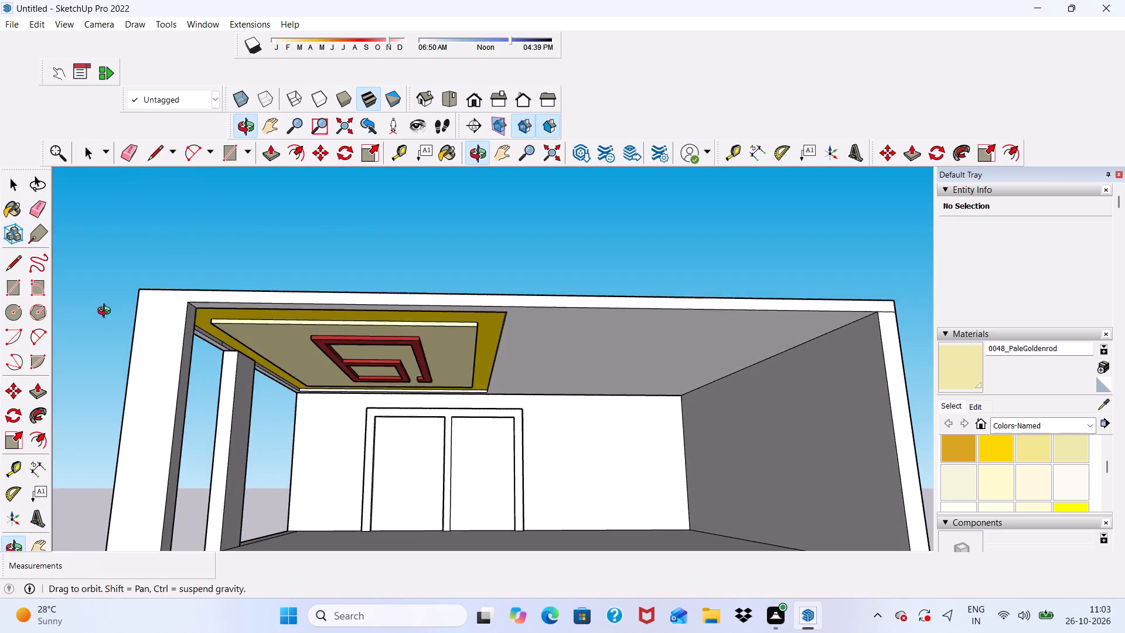
{"action": "middle_click_drag", "start_coordinate": [107, 312], "coordinate": [105, 312]}
{"action": "scroll", "coordinate": [398, 242], "scroll_direction": "up", "scroll_amount": 4}
{"action": "key", "text": "space"}
{"action": "scroll", "coordinate": [414, 259], "scroll_direction": "down", "scroll_amount": 5}
{"action": "middle_click_drag", "start_coordinate": [447, 337], "coordinate": [439, 300]}
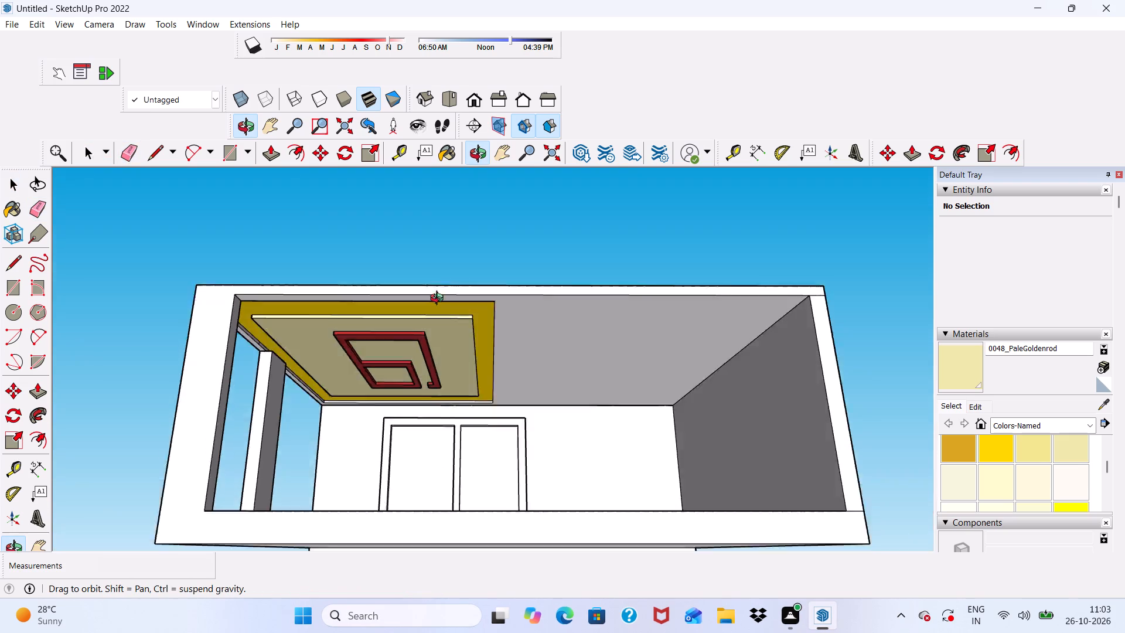
{"action": "middle_click_drag", "start_coordinate": [439, 300], "coordinate": [491, 300]}
{"action": "scroll", "coordinate": [457, 292], "scroll_direction": "down", "scroll_amount": 2}
{"action": "scroll", "coordinate": [461, 319], "scroll_direction": "up", "scroll_amount": 1}
{"action": "middle_click_drag", "start_coordinate": [461, 319], "coordinate": [414, 387]}
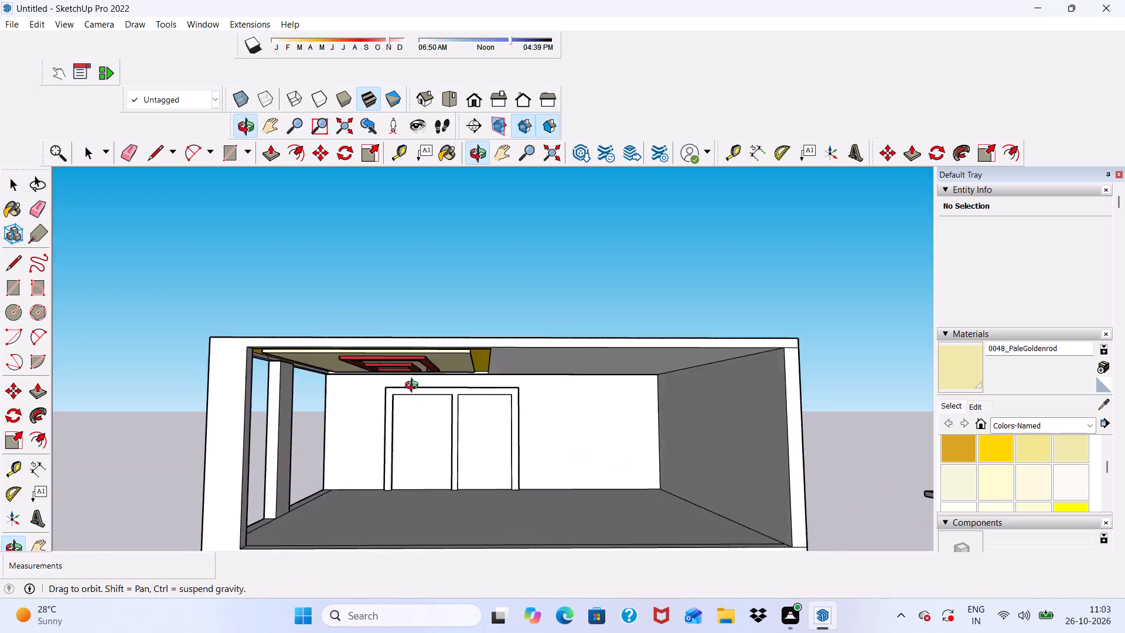
{"action": "middle_click_drag", "start_coordinate": [414, 387], "coordinate": [434, 353]}
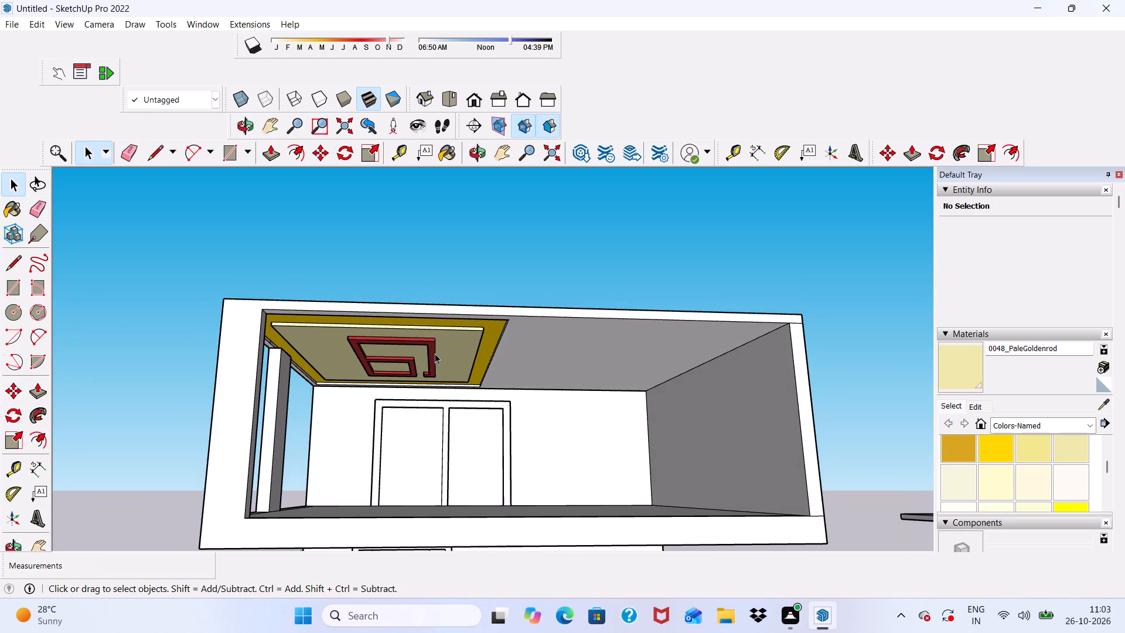
{"action": "scroll", "coordinate": [447, 443], "scroll_direction": "up", "scroll_amount": 9}
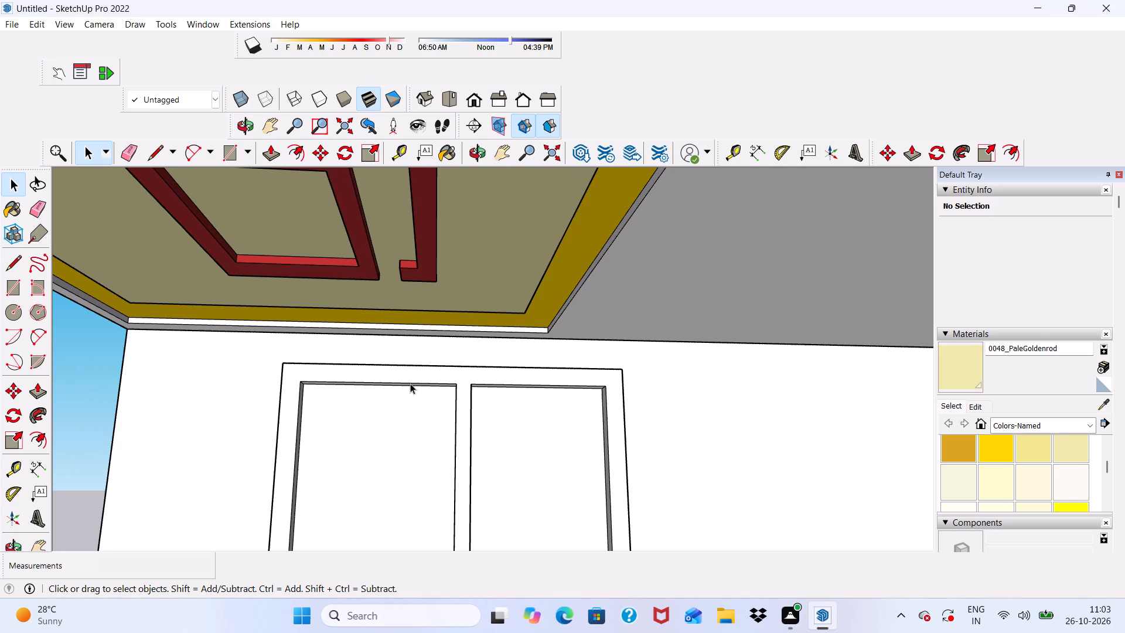
{"action": "scroll", "coordinate": [344, 475], "scroll_direction": "up", "scroll_amount": 3}
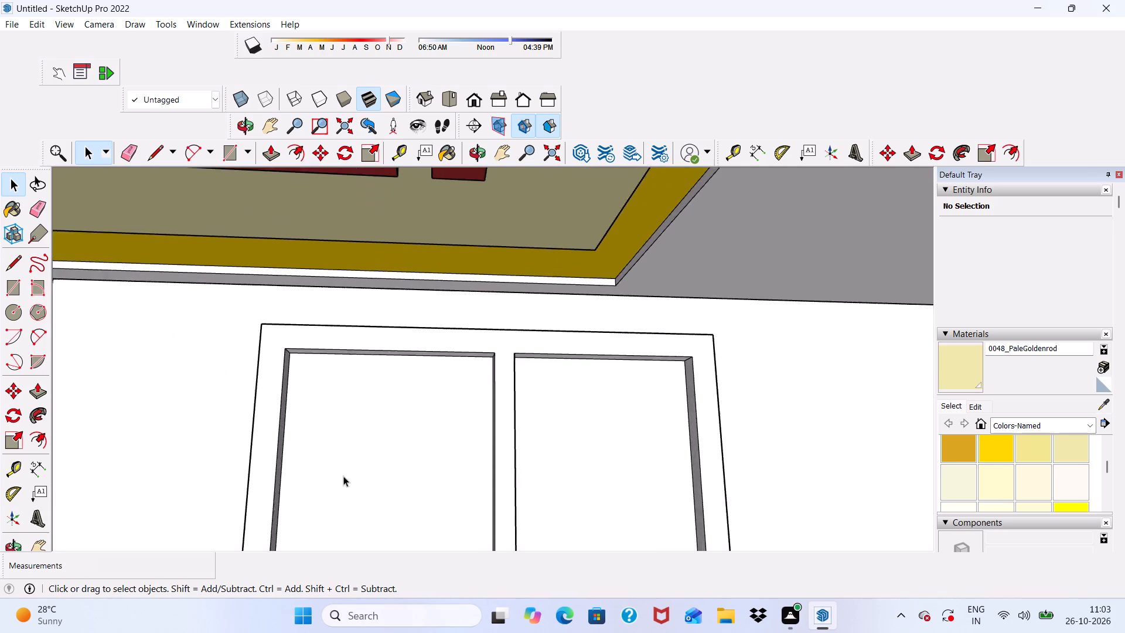
{"action": "scroll", "coordinate": [322, 434], "scroll_direction": "down", "scroll_amount": 10}
{"action": "scroll", "coordinate": [421, 435], "scroll_direction": "up", "scroll_amount": 1}
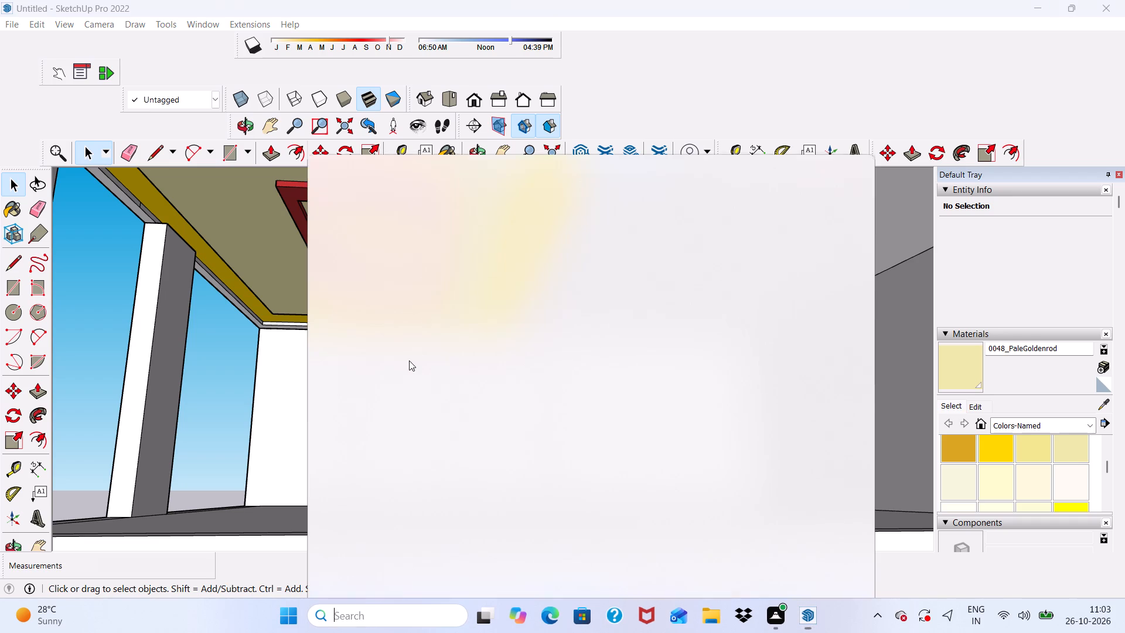
{"action": "key", "text": "space"}
{"action": "left_click", "coordinate": [224, 373]}
{"action": "scroll", "coordinate": [226, 367], "scroll_direction": "down", "scroll_amount": 1}
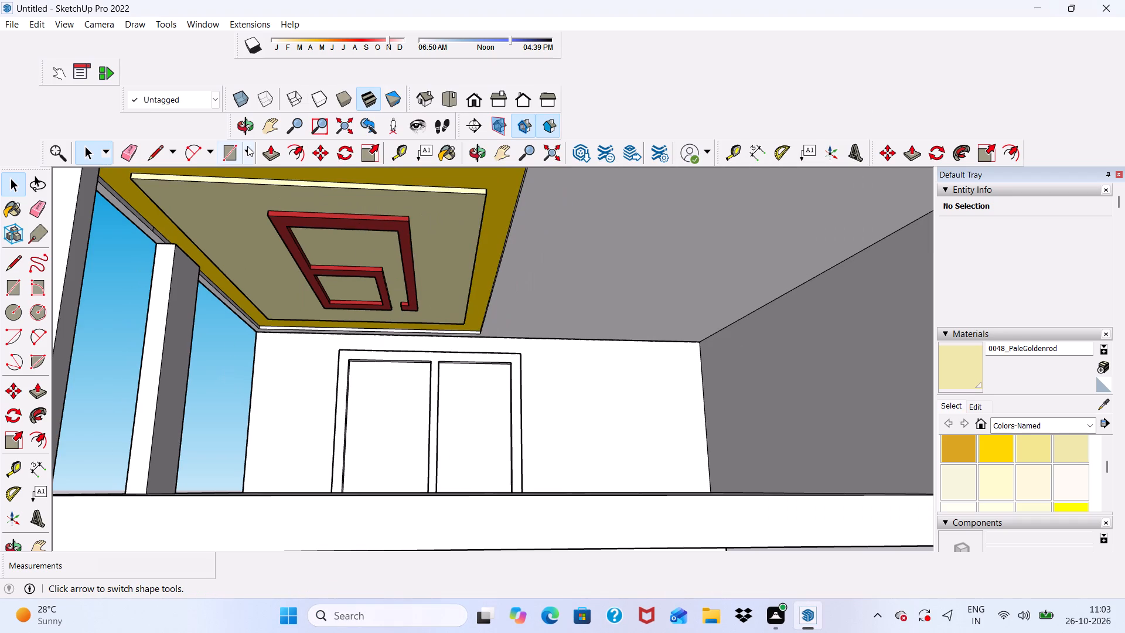
Draw a rectangle about 2' 10 1/2" by 1' 6 13/16" in the upper corner of the framed panel nearest the pillared opening.
{"action": "left_click", "coordinate": [235, 151]}
{"action": "scroll", "coordinate": [585, 394], "scroll_direction": "up", "scroll_amount": 5}
{"action": "middle_click_drag", "start_coordinate": [190, 380], "coordinate": [209, 423]}
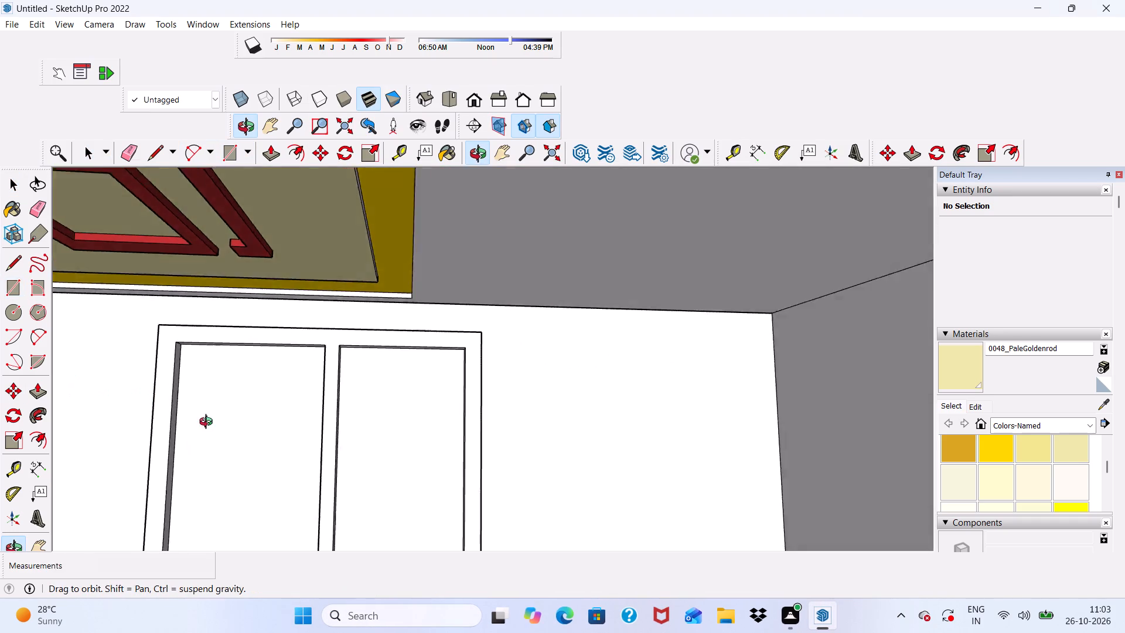
{"action": "middle_click_drag", "start_coordinate": [209, 423], "coordinate": [210, 440]}
{"action": "scroll", "coordinate": [202, 405], "scroll_direction": "up", "scroll_amount": 14}
{"action": "middle_click_drag", "start_coordinate": [187, 390], "coordinate": [176, 331]}
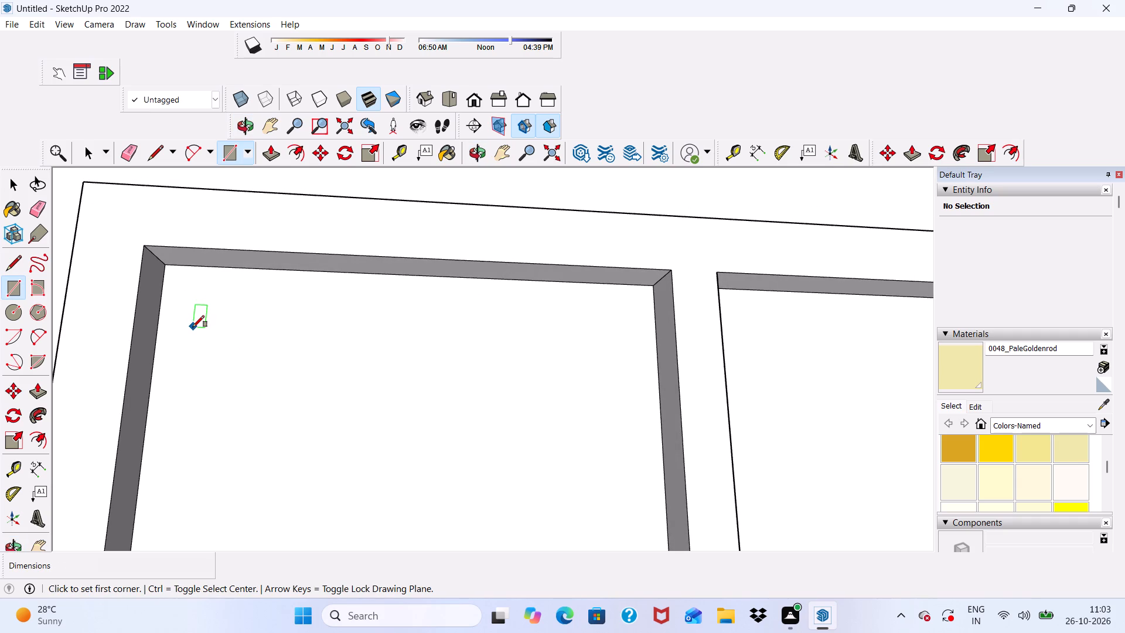
{"action": "left_click", "coordinate": [195, 332]}
{"action": "scroll", "coordinate": [254, 334], "scroll_direction": "down", "scroll_amount": 5}
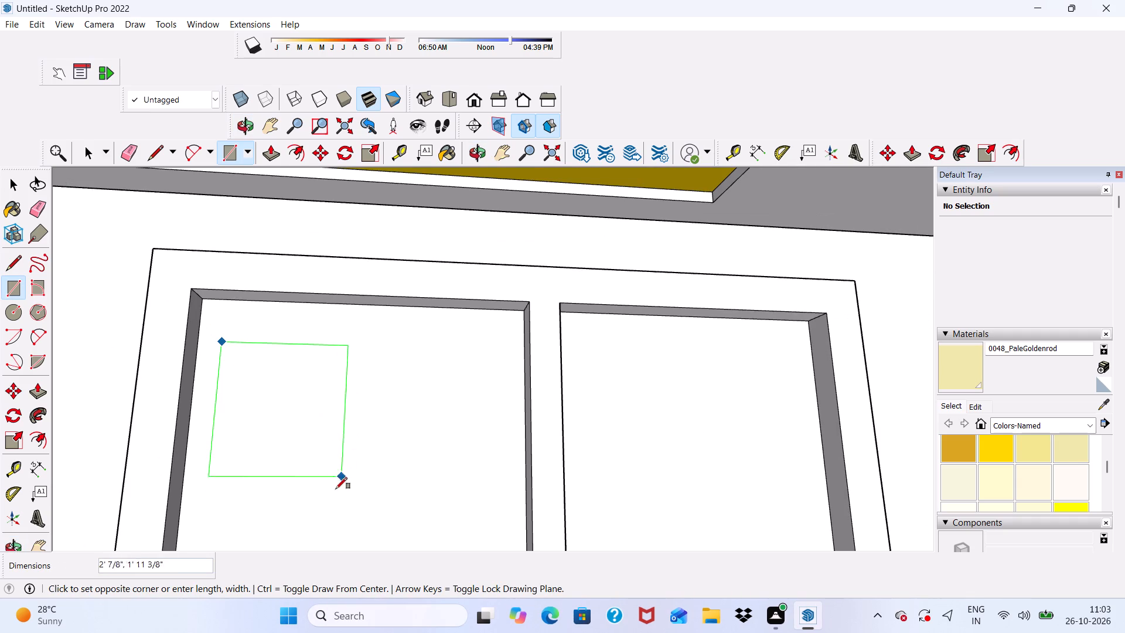
{"action": "left_click", "coordinate": [313, 531]}
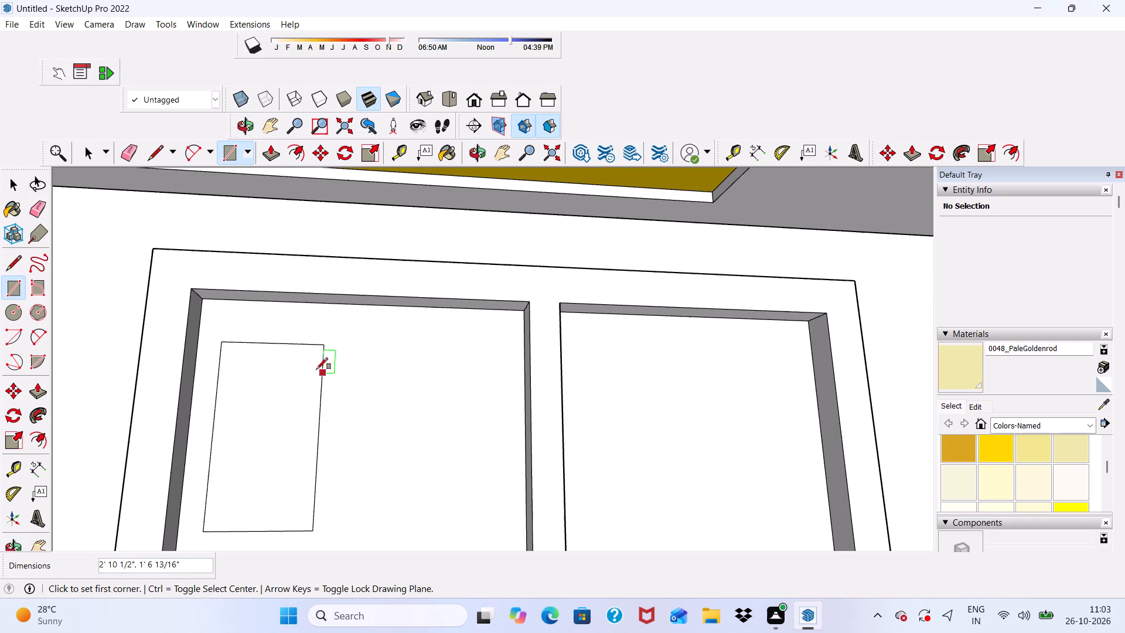
Copy the panel rectangle about 2' 7 3/4" across, beside the original in the same framed panel.
{"action": "scroll", "coordinate": [316, 369], "scroll_direction": "down", "scroll_amount": 9}
{"action": "key", "text": "space"}
{"action": "scroll", "coordinate": [330, 415], "scroll_direction": "up", "scroll_amount": 4}
{"action": "double_click", "coordinate": [314, 398]}
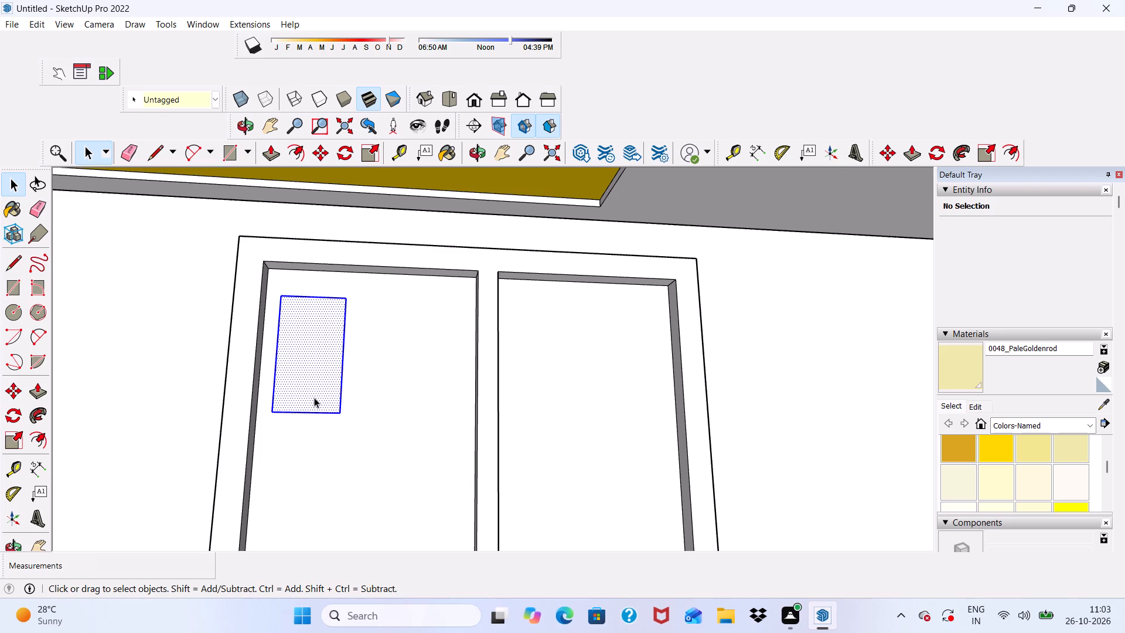
{"action": "left_click", "coordinate": [328, 148]}
{"action": "left_click", "coordinate": [322, 335]}
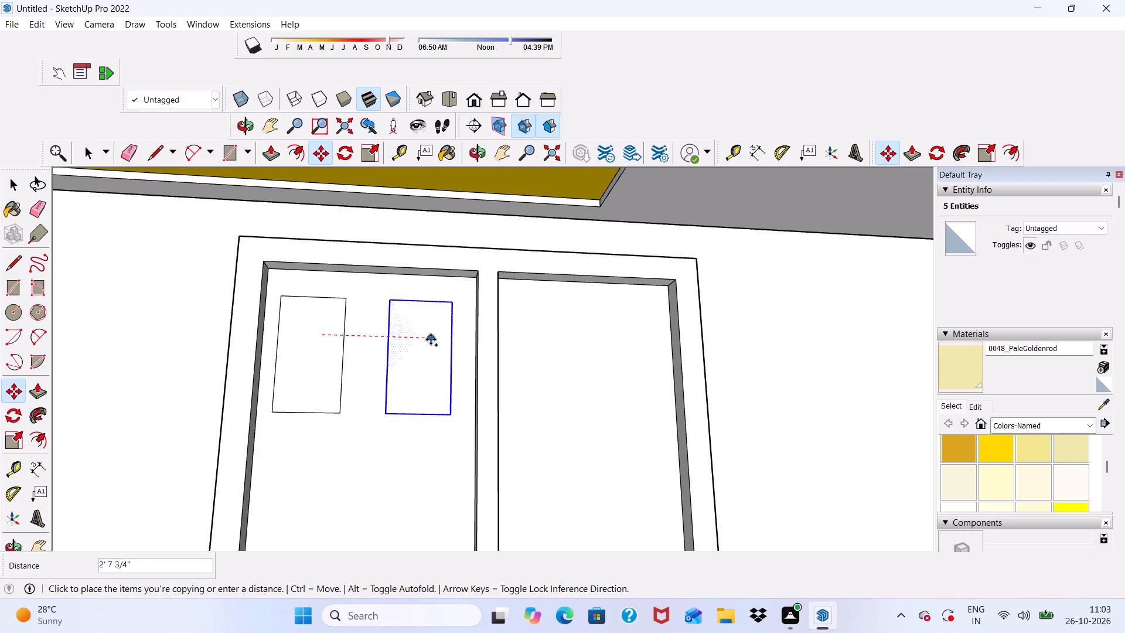
{"action": "left_click", "coordinate": [431, 339]}
Copy the second rectangle about 3' 5 15/16" down, and copy that one about 2' 7 3/16" sideways beneath the first rectangle.
{"action": "left_click", "coordinate": [425, 358]}
{"action": "scroll", "coordinate": [398, 338], "scroll_direction": "down", "scroll_amount": 6}
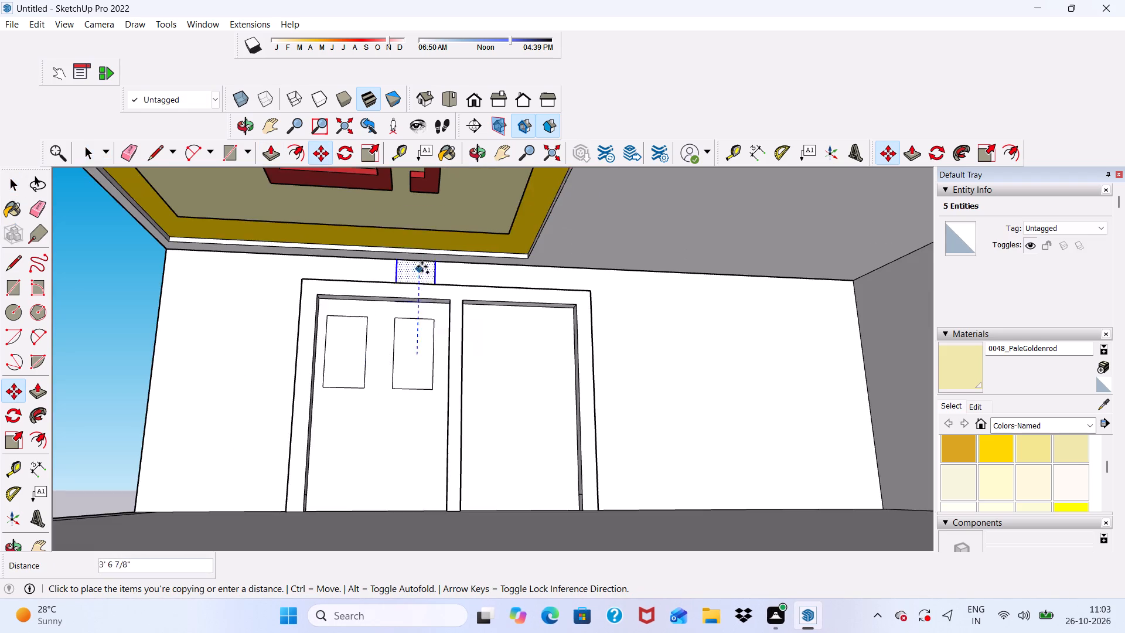
{"action": "scroll", "coordinate": [422, 267], "scroll_direction": "down", "scroll_amount": 4}
{"action": "middle_click_drag", "start_coordinate": [402, 302], "coordinate": [421, 393]}
{"action": "scroll", "coordinate": [421, 393], "scroll_direction": "up", "scroll_amount": 4}
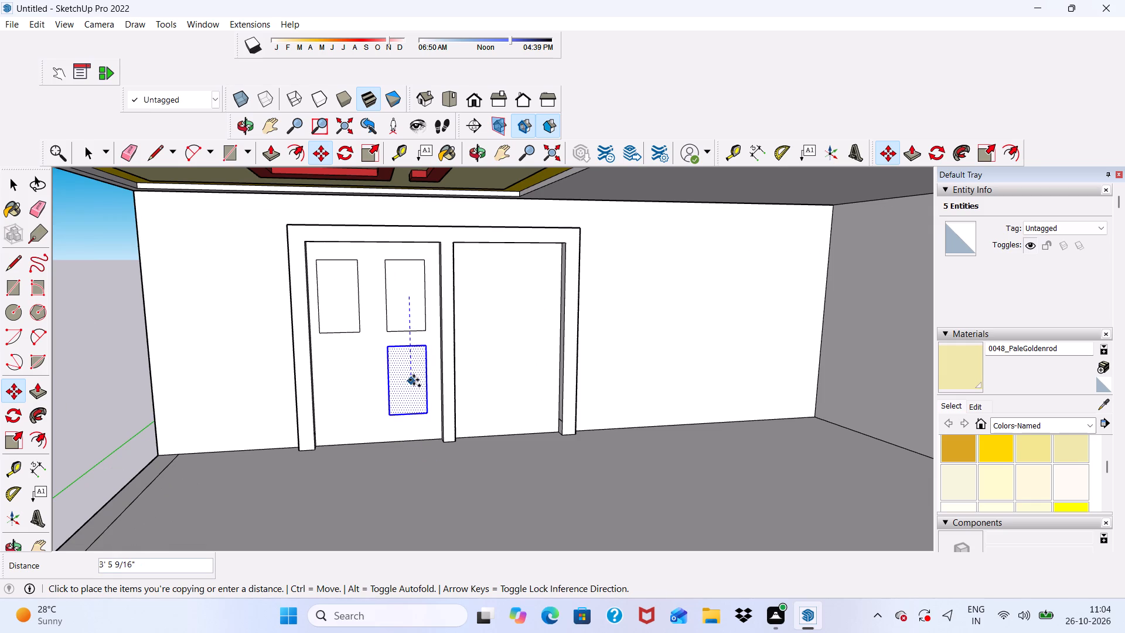
{"action": "left_click", "coordinate": [416, 381]}
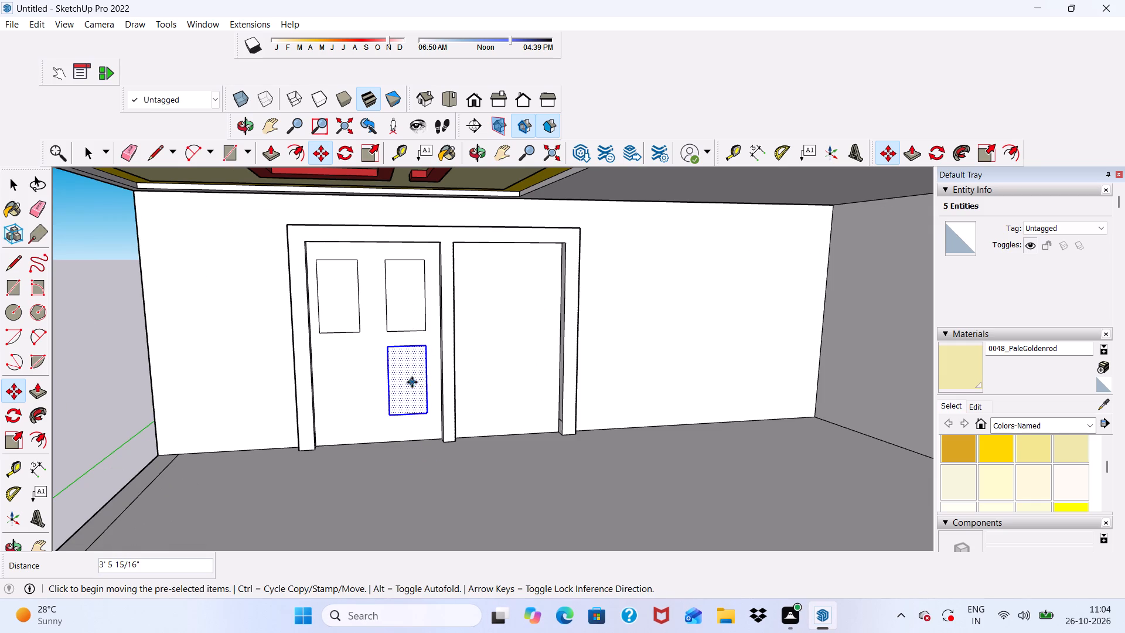
{"action": "left_click", "coordinate": [411, 383]}
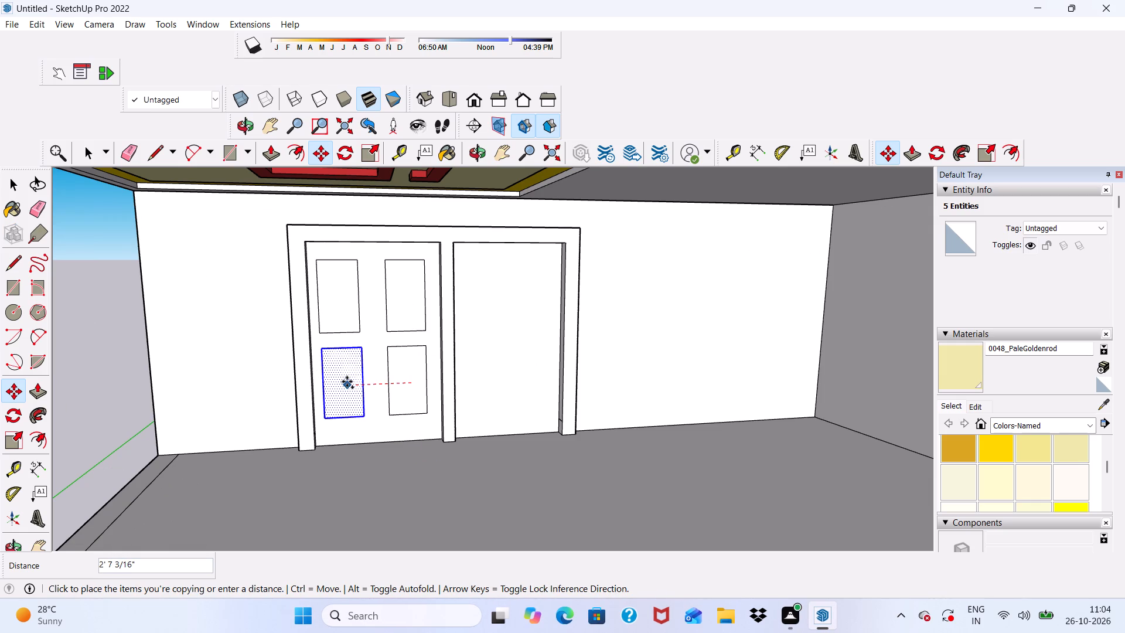
{"action": "left_click", "coordinate": [347, 382]}
Copy the lower rectangle about 5' 10 3/4" across into the other framed panel, and copy that one about 2' 2 1/4" further along.
{"action": "left_click", "coordinate": [347, 382]}
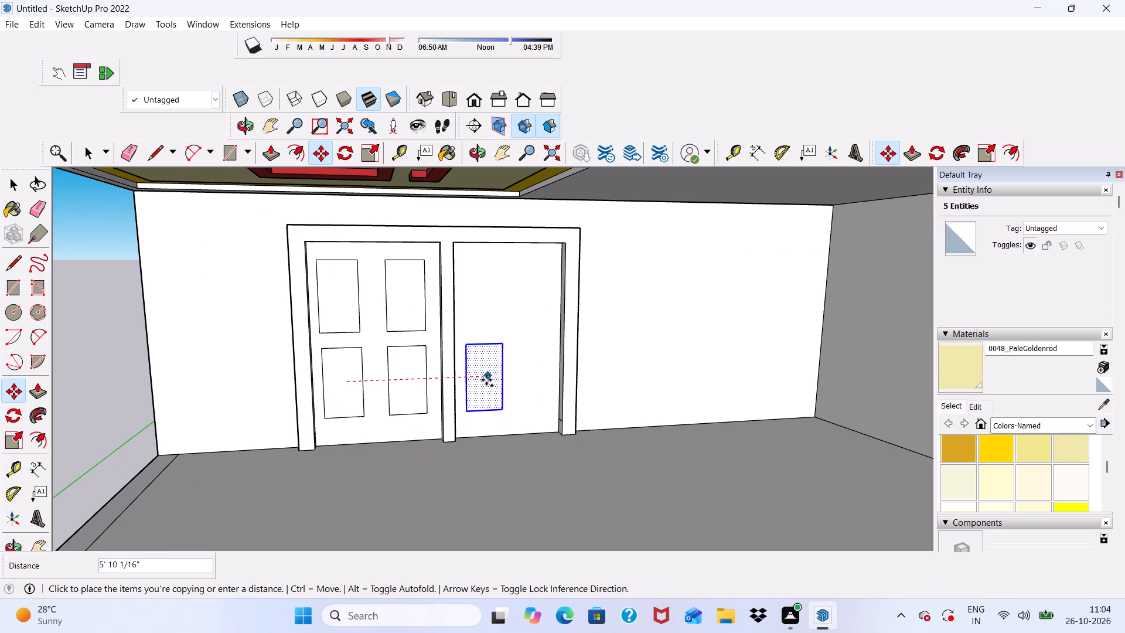
{"action": "left_click", "coordinate": [489, 376]}
{"action": "left_click", "coordinate": [489, 376]}
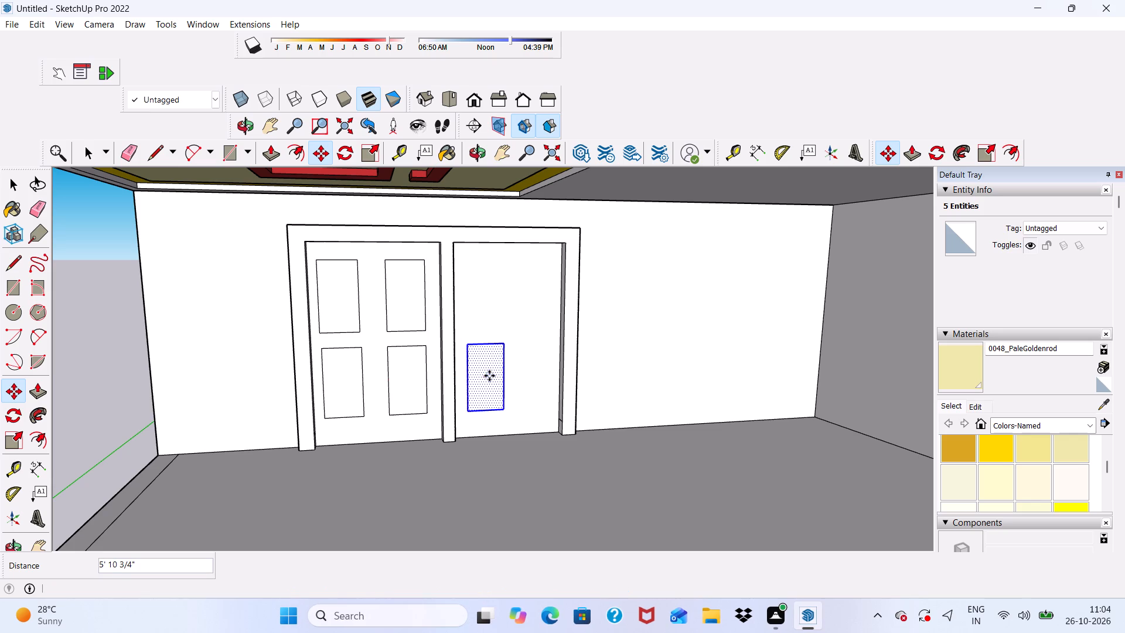
{"action": "left_click", "coordinate": [496, 373]}
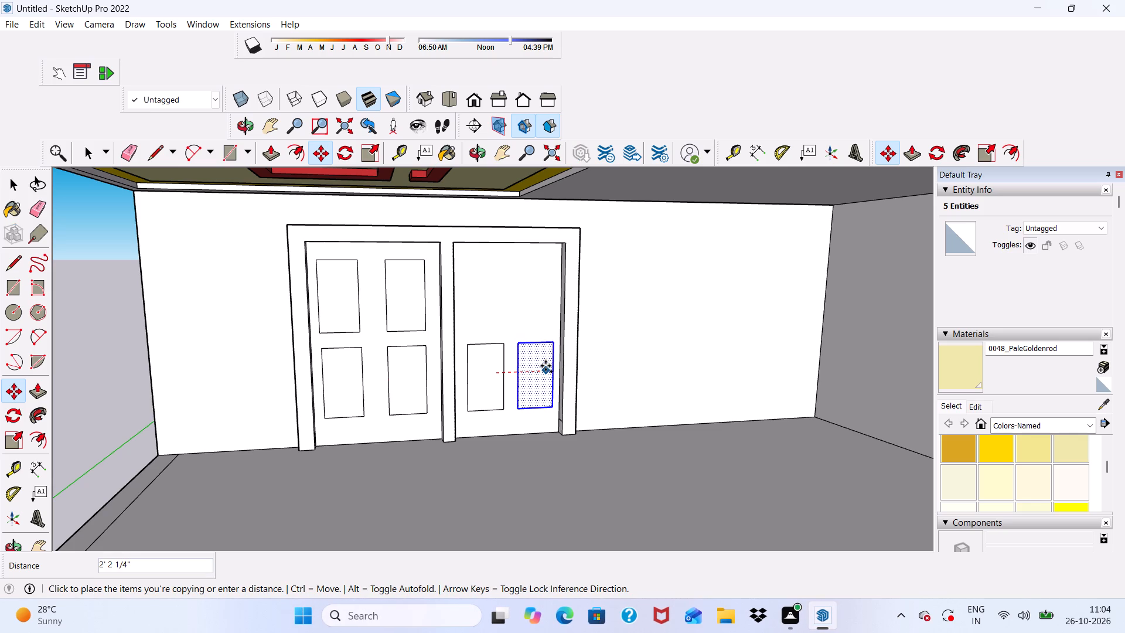
{"action": "left_click", "coordinate": [546, 366]}
Copy the outer lower rectangle about 3' 9 1/2" up, and copy that one sideways towards the middle divider to complete the second panel's grid.
{"action": "left_click", "coordinate": [534, 370]}
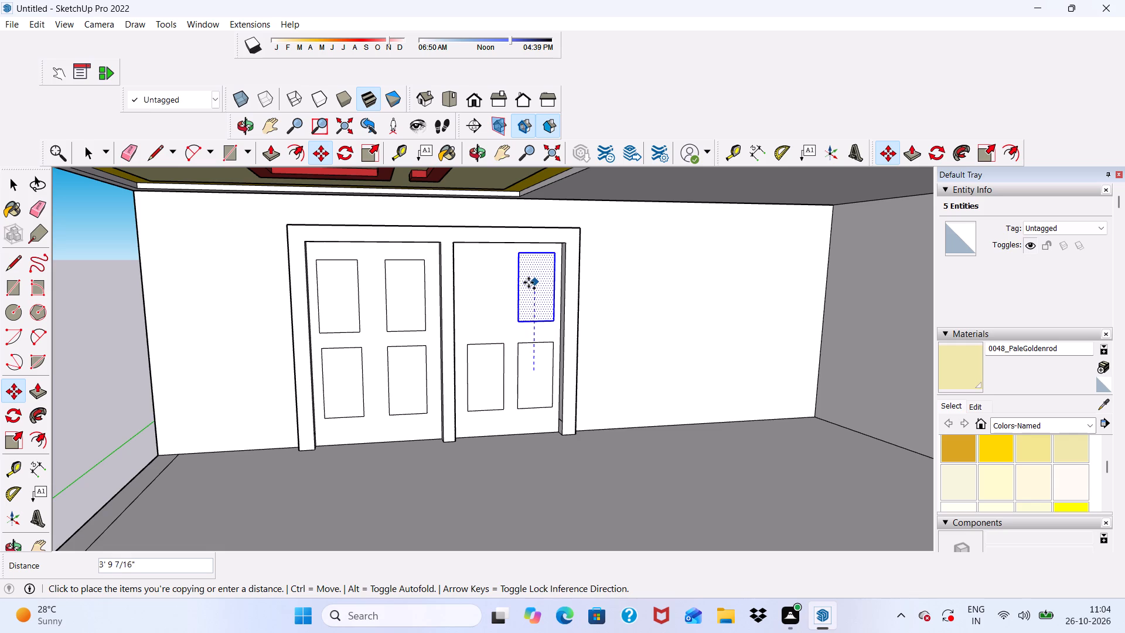
{"action": "scroll", "coordinate": [529, 283], "scroll_direction": "up", "scroll_amount": 9}
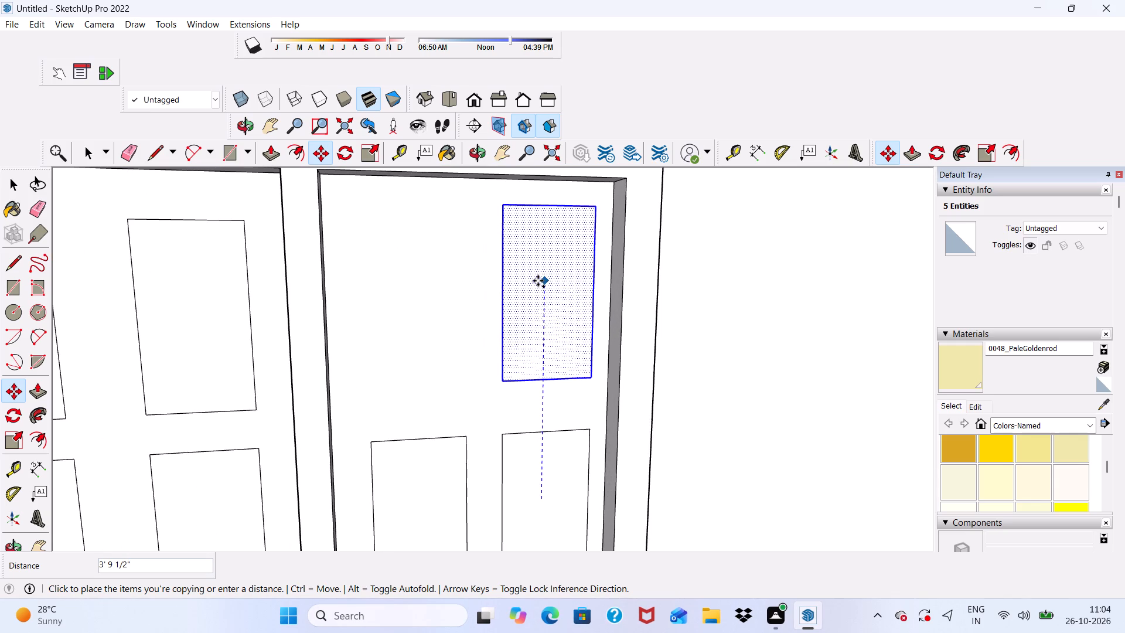
{"action": "left_click", "coordinate": [538, 281]}
{"action": "left_click", "coordinate": [538, 281]}
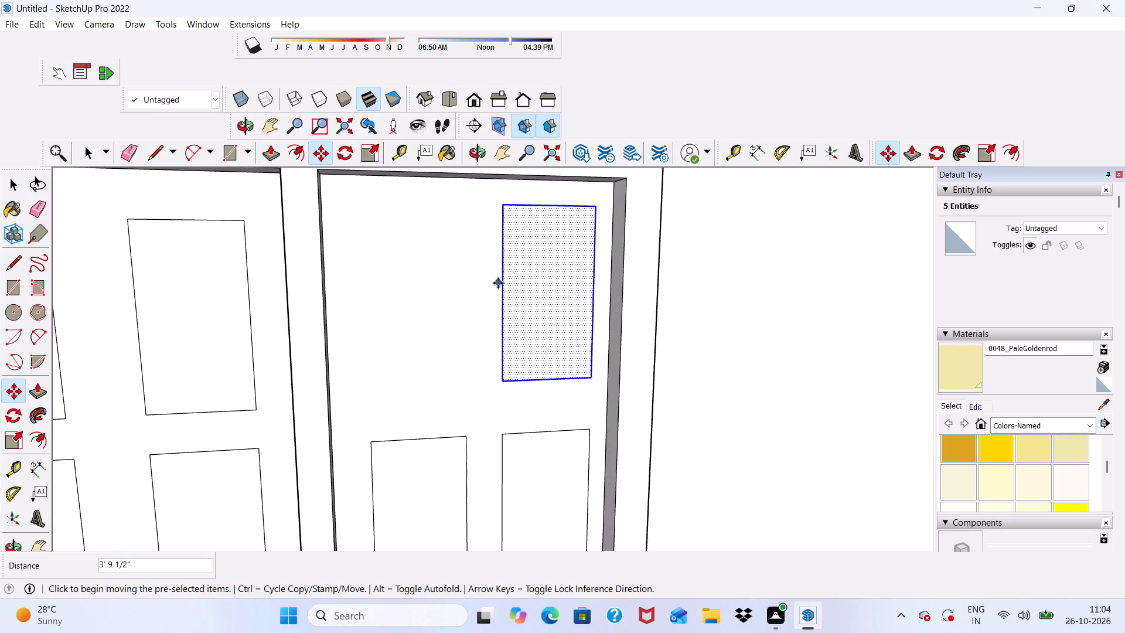
{"action": "left_click", "coordinate": [525, 288]}
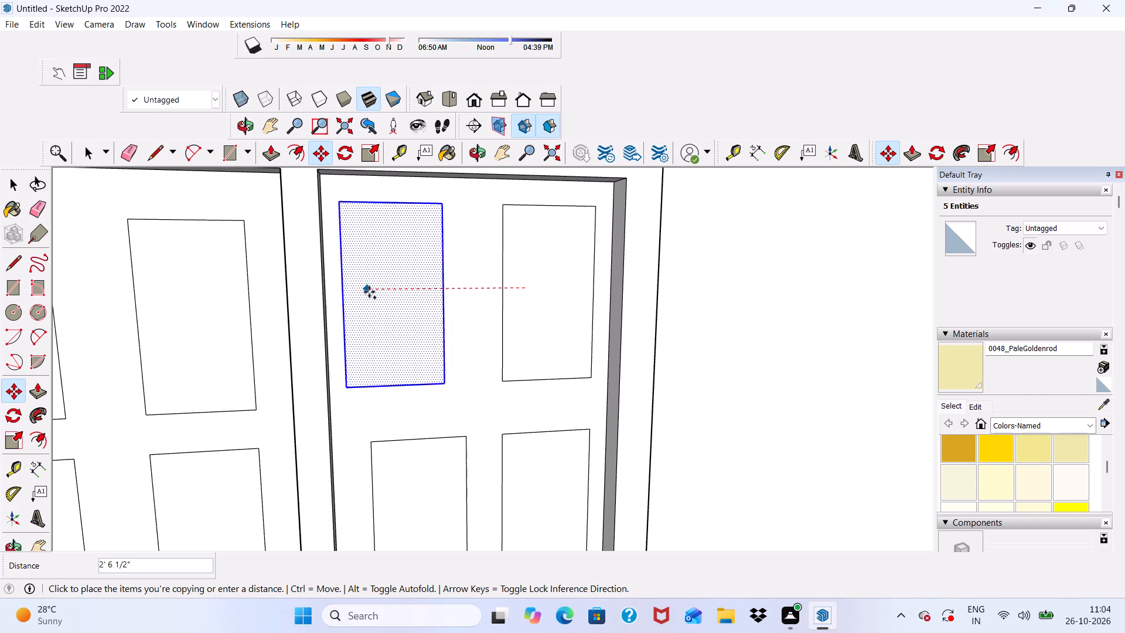
{"action": "left_click", "coordinate": [379, 292]}
{"action": "scroll", "coordinate": [356, 292], "scroll_direction": "down", "scroll_amount": 3}
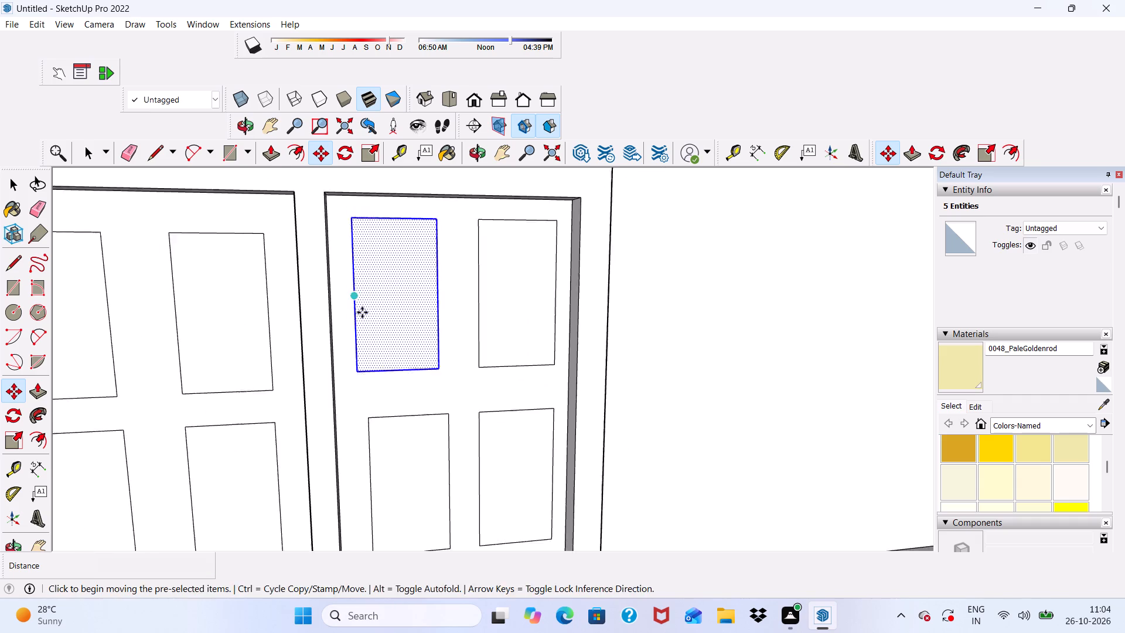
{"action": "scroll", "coordinate": [362, 312], "scroll_direction": "down", "scroll_amount": 2}
{"action": "key", "text": "space"}
{"action": "scroll", "coordinate": [420, 310], "scroll_direction": "down", "scroll_amount": 16}
{"action": "left_click", "coordinate": [185, 332]}
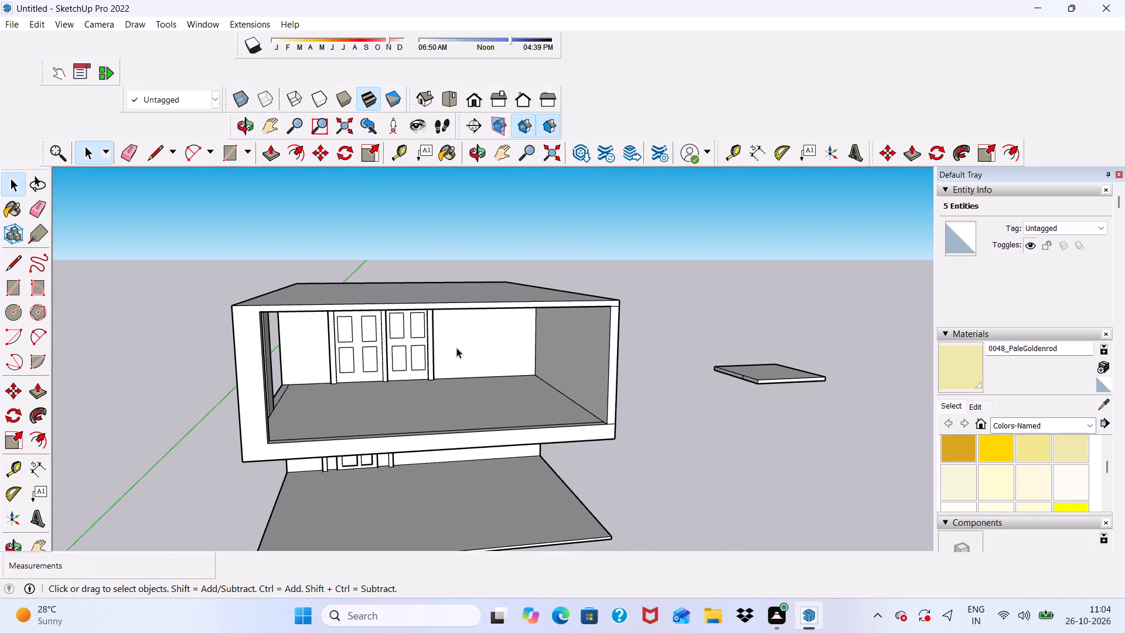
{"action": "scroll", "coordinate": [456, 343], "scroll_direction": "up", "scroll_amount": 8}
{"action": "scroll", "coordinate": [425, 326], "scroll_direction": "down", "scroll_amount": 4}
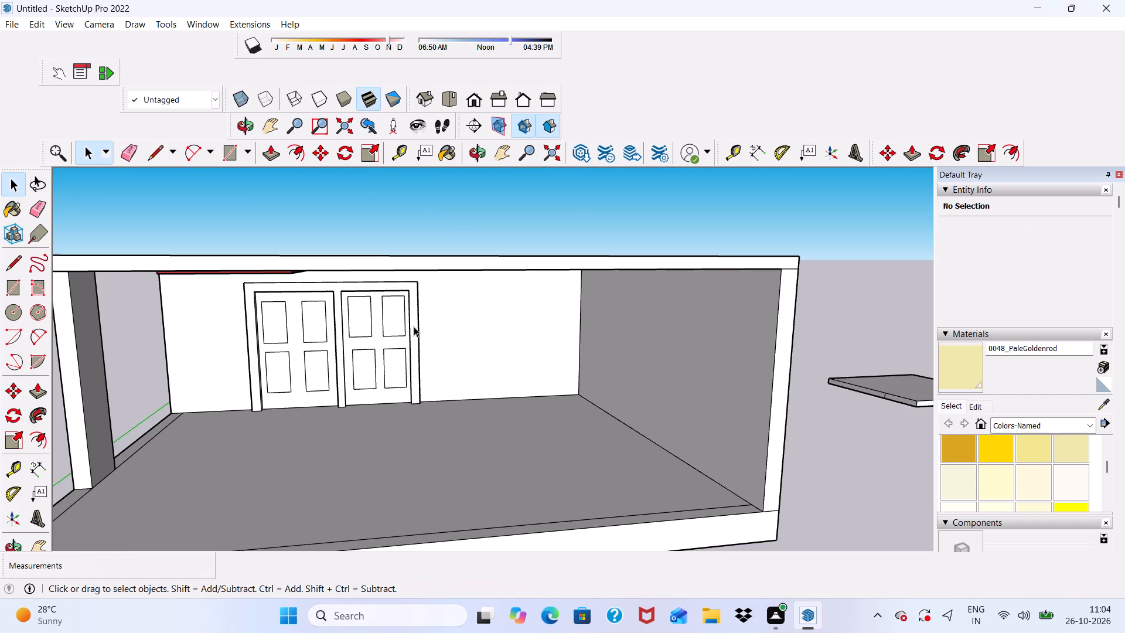
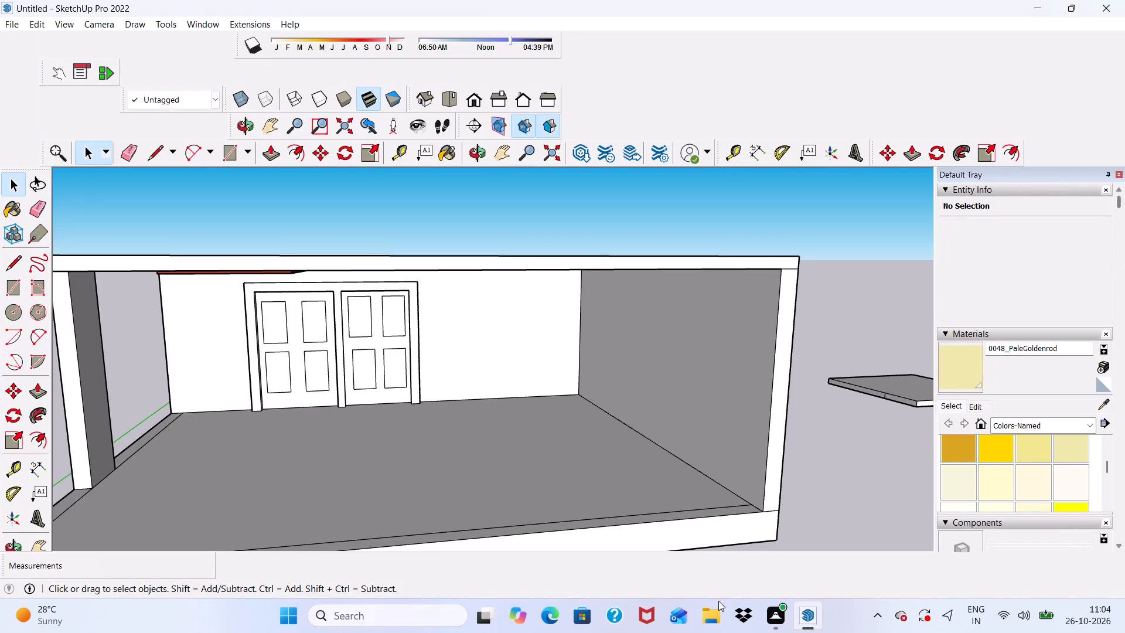
Push/pull the two upper panels of the left leaf of the upper-storey double door outward 3".
{"action": "left_click", "coordinate": [269, 151]}
{"action": "scroll", "coordinate": [287, 308], "scroll_direction": "up", "scroll_amount": 11}
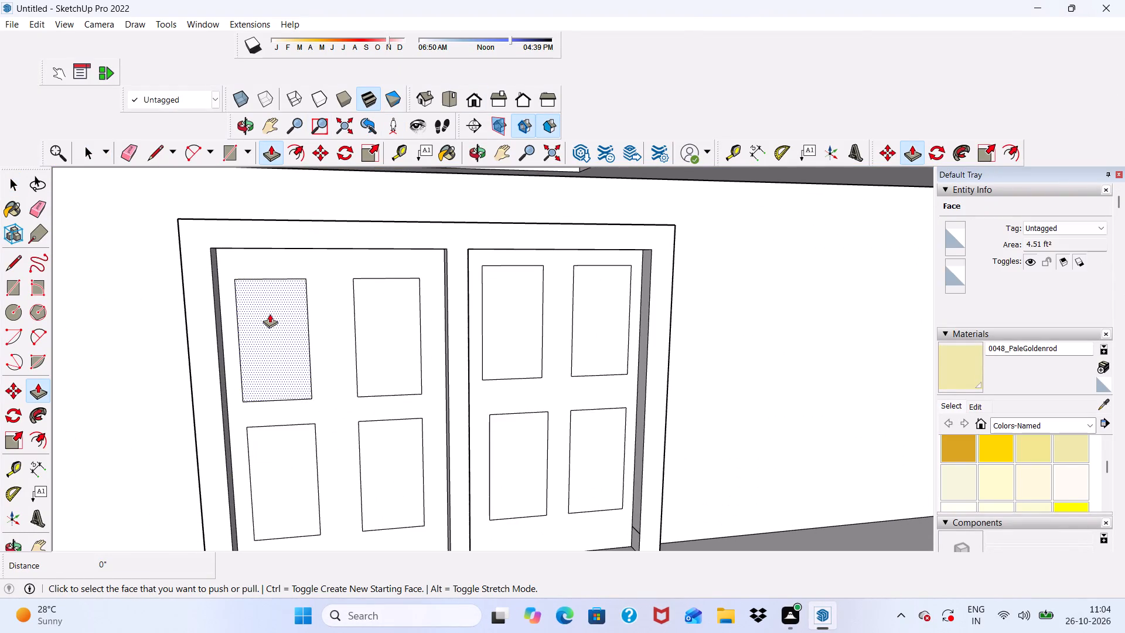
{"action": "left_click", "coordinate": [271, 314]}
{"action": "scroll", "coordinate": [181, 321], "scroll_direction": "down", "scroll_amount": 4}
{"action": "type", "text": "3\""}
{"action": "key", "text": "Return"}
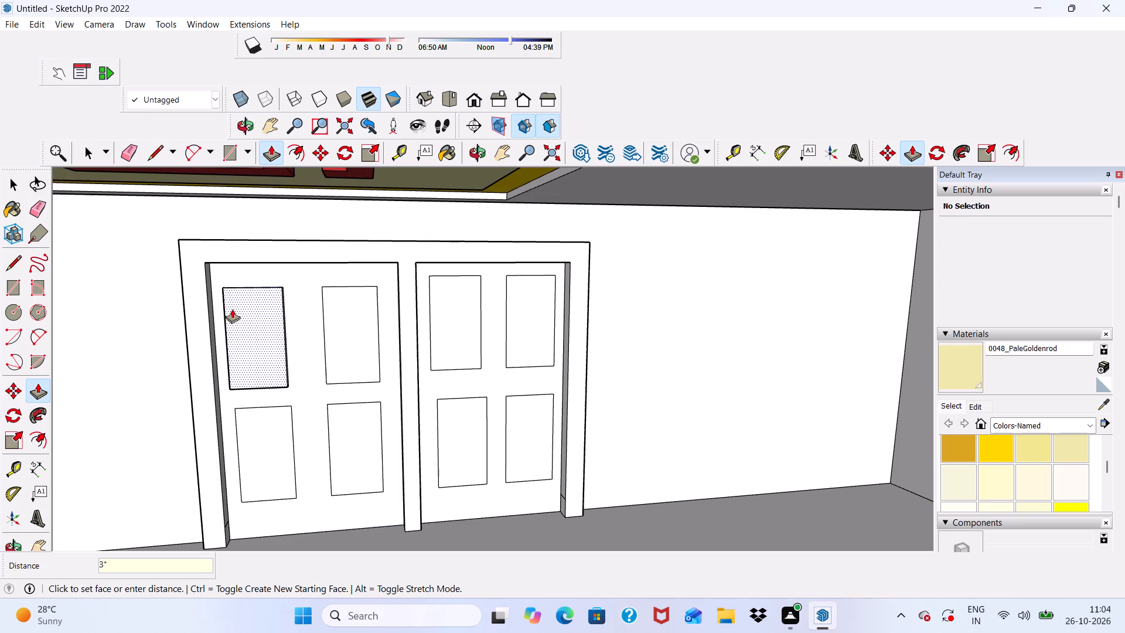
{"action": "middle_click_drag", "start_coordinate": [365, 387], "coordinate": [244, 394]}
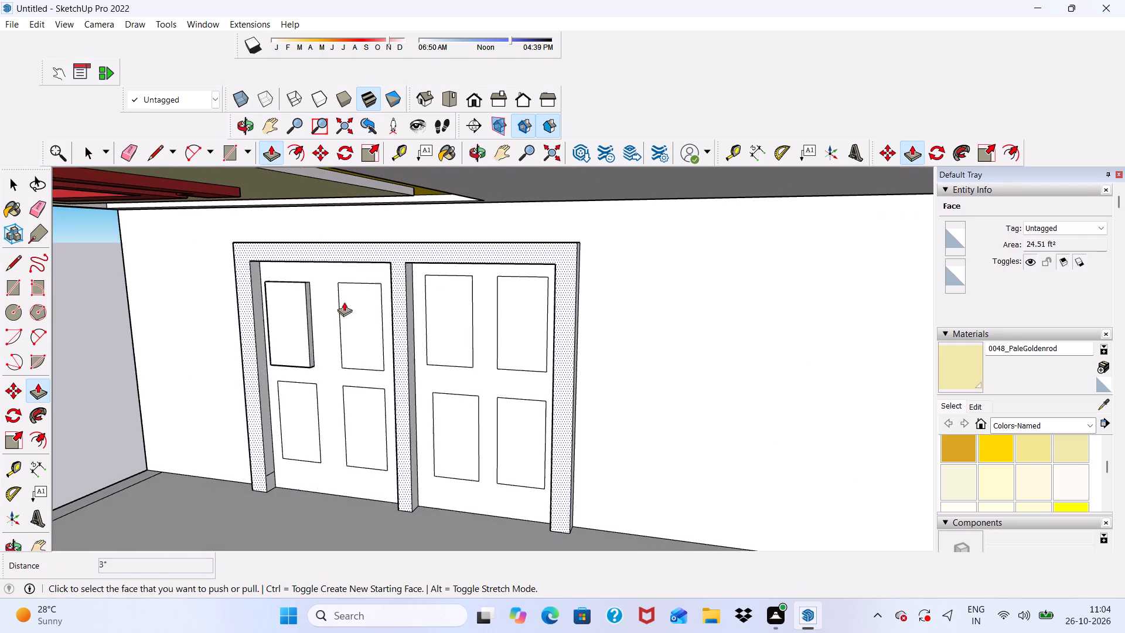
{"action": "scroll", "coordinate": [346, 302], "scroll_direction": "up", "scroll_amount": 5}
{"action": "left_click", "coordinate": [356, 304]}
{"action": "key", "text": "3"}
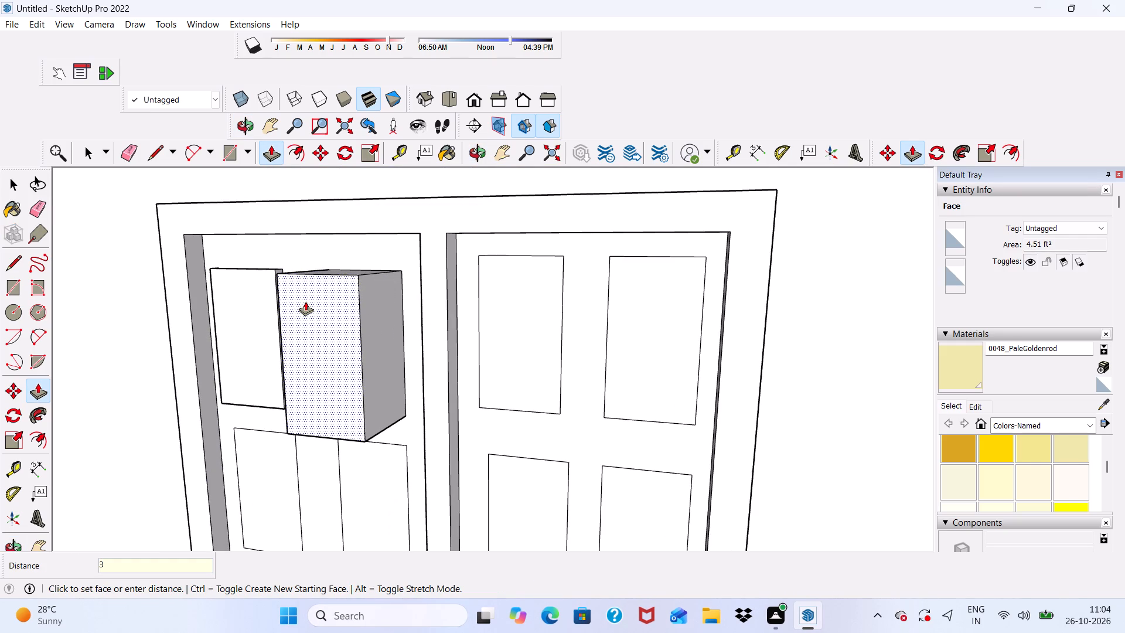
{"action": "key", "text": "shift+quotedbl"}
{"action": "key", "text": "Return"}
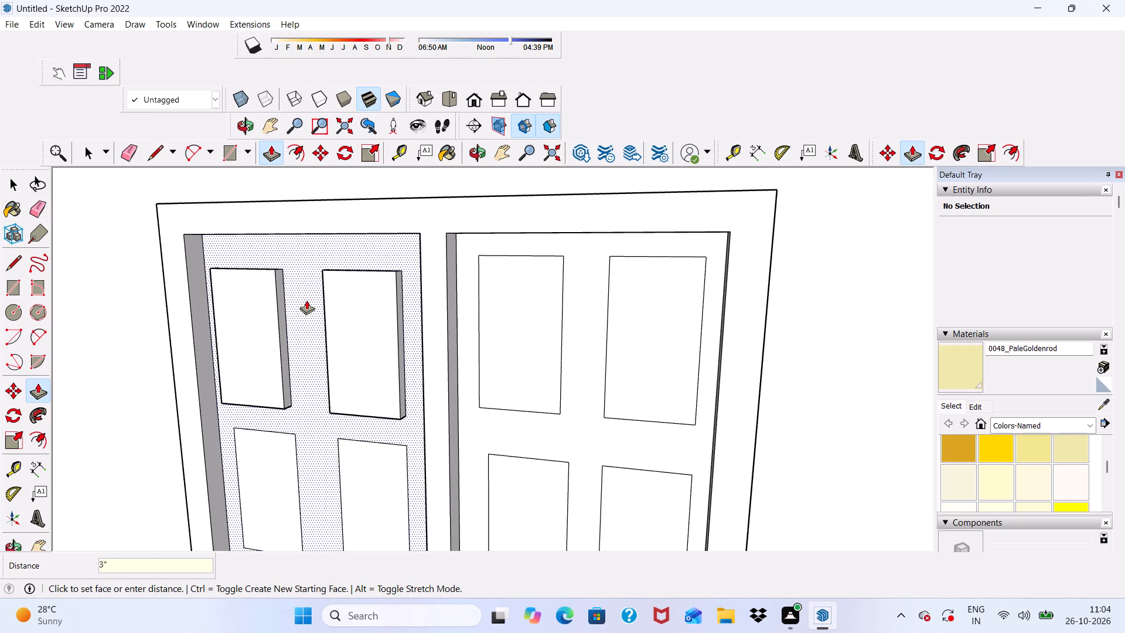
Push/pull the two upper panels of the right door leaf outward 3", matching the left leaf.
{"action": "left_click", "coordinate": [527, 311]}
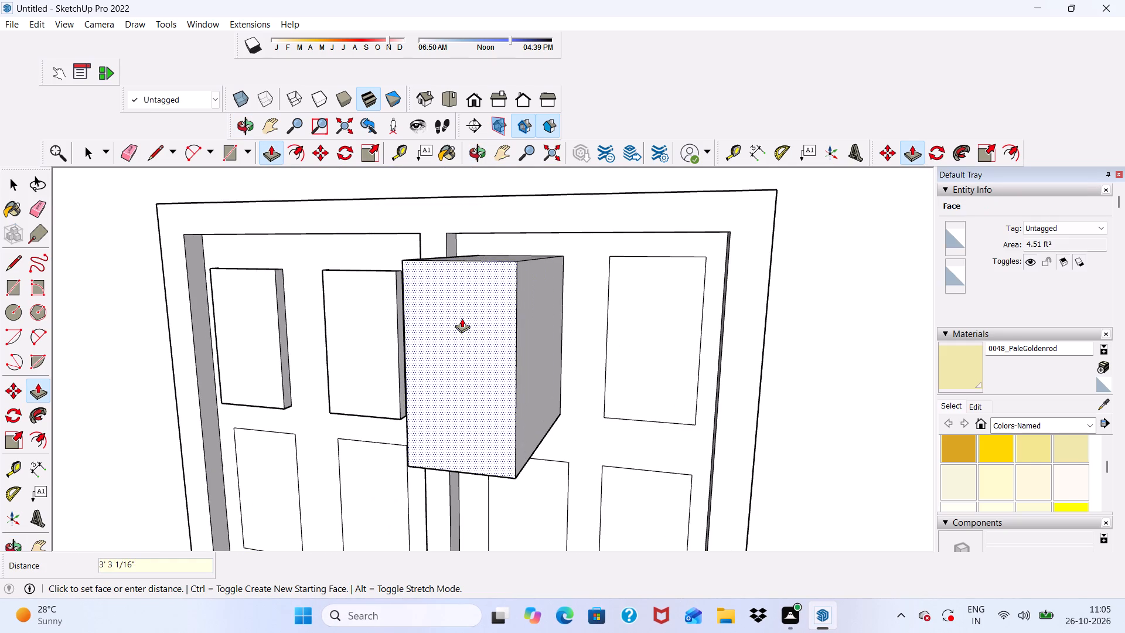
{"action": "key", "text": "3"}
{"action": "key", "text": "shift+quotedbl"}
{"action": "key", "text": "Return"}
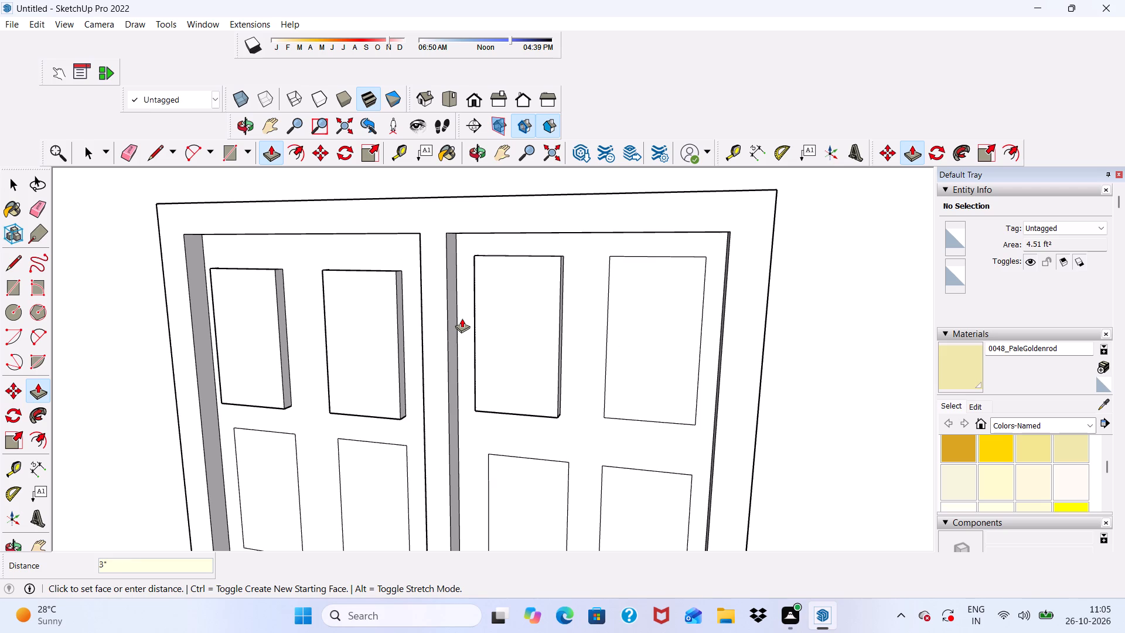
{"action": "left_click", "coordinate": [659, 345]}
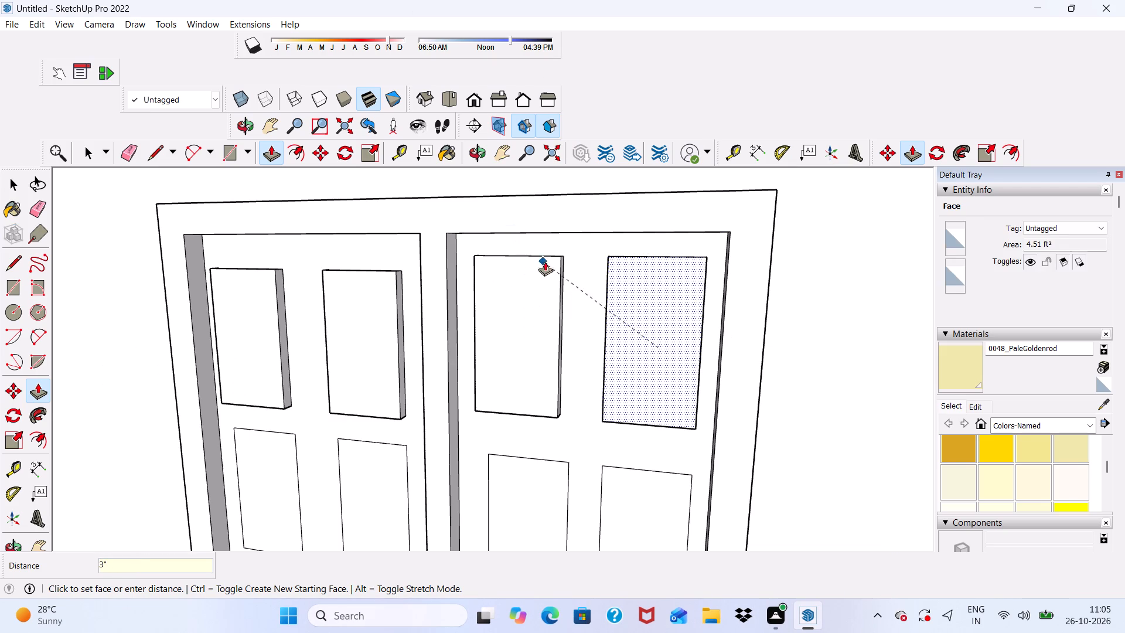
{"action": "left_click", "coordinate": [544, 258]}
{"action": "scroll", "coordinate": [536, 226], "scroll_direction": "down", "scroll_amount": 7}
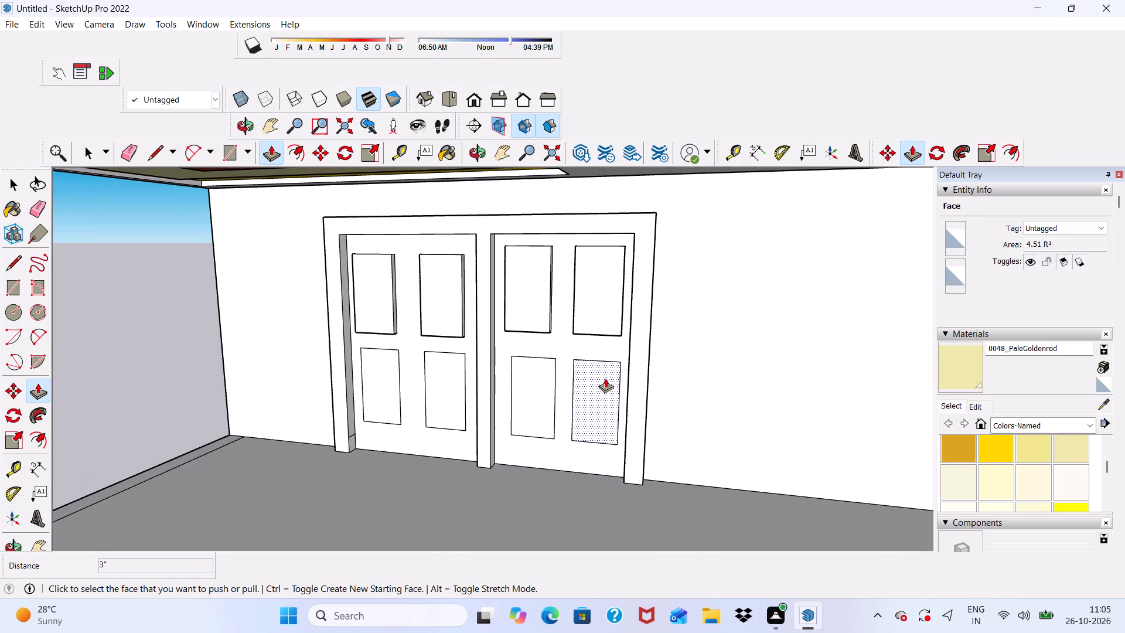
Push/pull the two lower panels of the right door leaf 3" to match its upper panels.
{"action": "middle_click_drag", "start_coordinate": [605, 378], "coordinate": [531, 350]}
{"action": "scroll", "coordinate": [575, 411], "scroll_direction": "up", "scroll_amount": 5}
{"action": "left_click", "coordinate": [570, 386]}
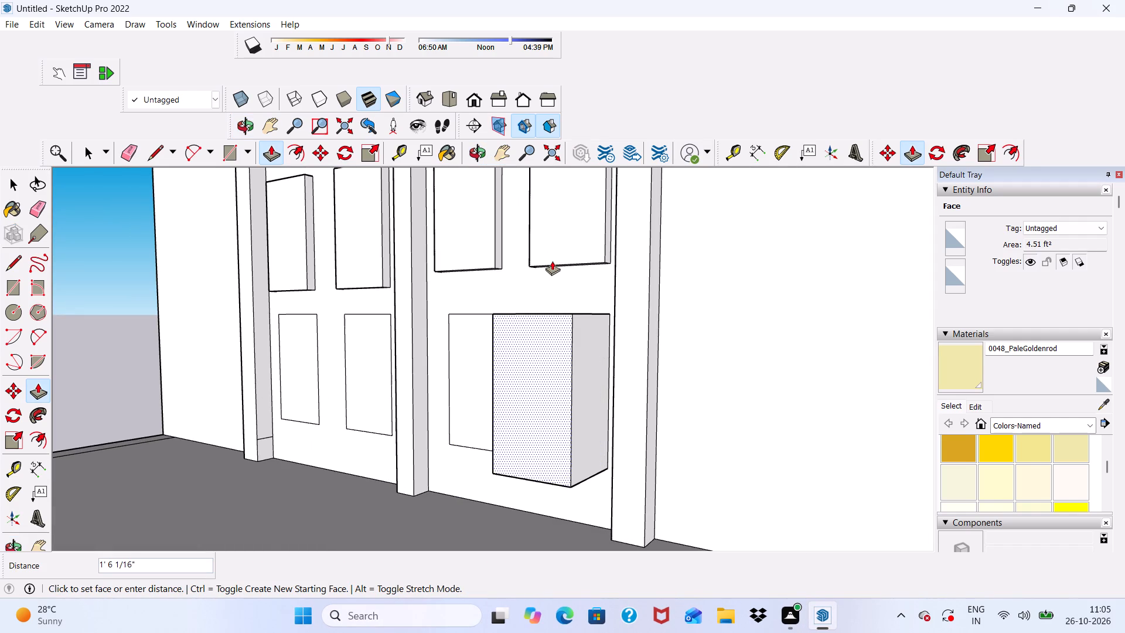
{"action": "left_click", "coordinate": [606, 220]}
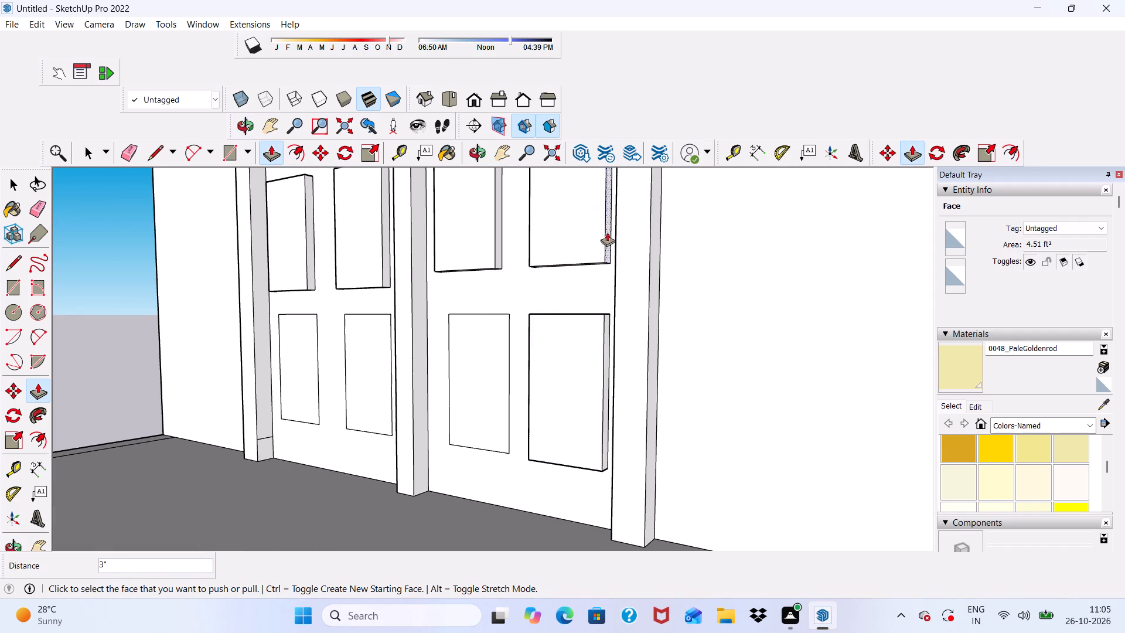
{"action": "left_click", "coordinate": [485, 355]}
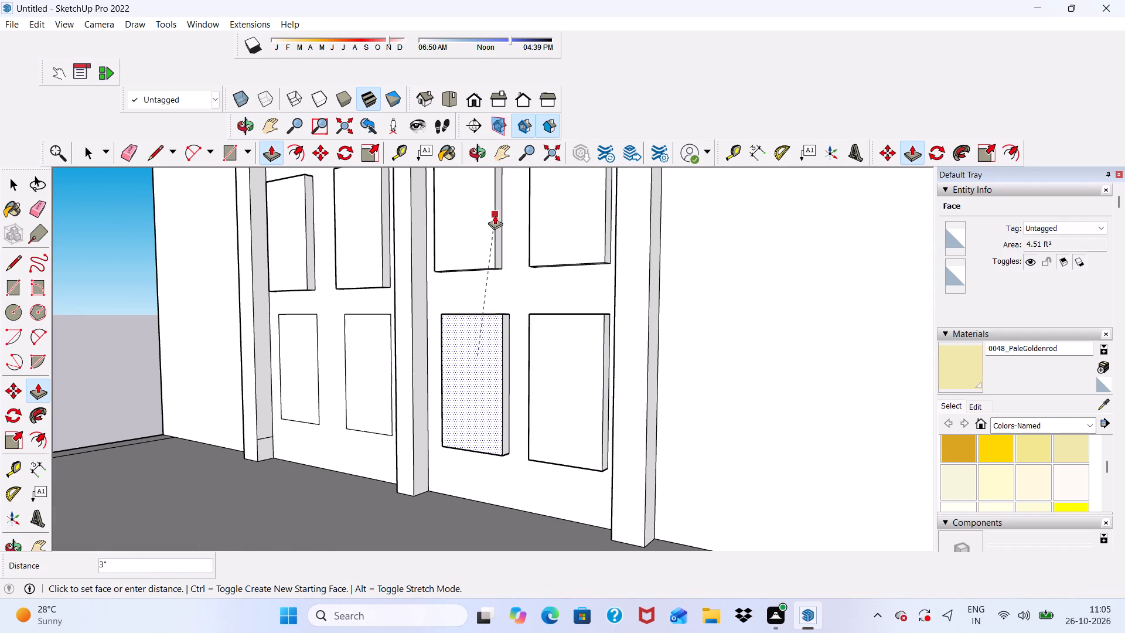
{"action": "left_click", "coordinate": [495, 215]}
Push/pull the two lower panels of the left door leaf 3" to match the raised panels above them.
{"action": "scroll", "coordinate": [488, 223], "scroll_direction": "down", "scroll_amount": 10}
{"action": "middle_click_drag", "start_coordinate": [593, 321], "coordinate": [738, 333]}
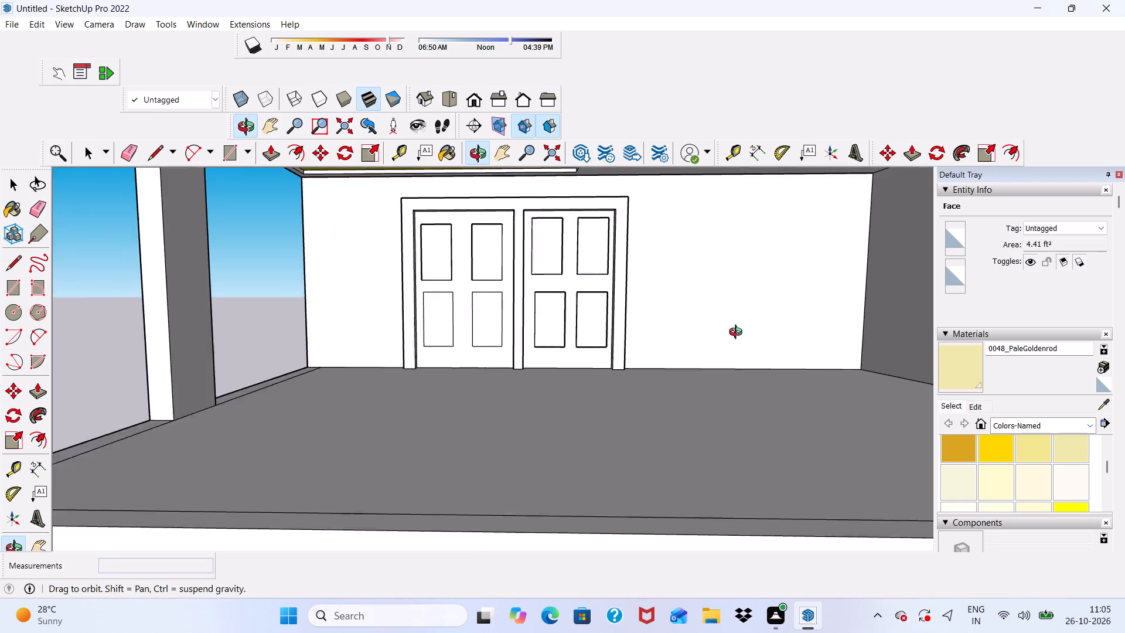
{"action": "middle_click_drag", "start_coordinate": [738, 333], "coordinate": [742, 336]}
{"action": "scroll", "coordinate": [490, 276], "scroll_direction": "up", "scroll_amount": 10}
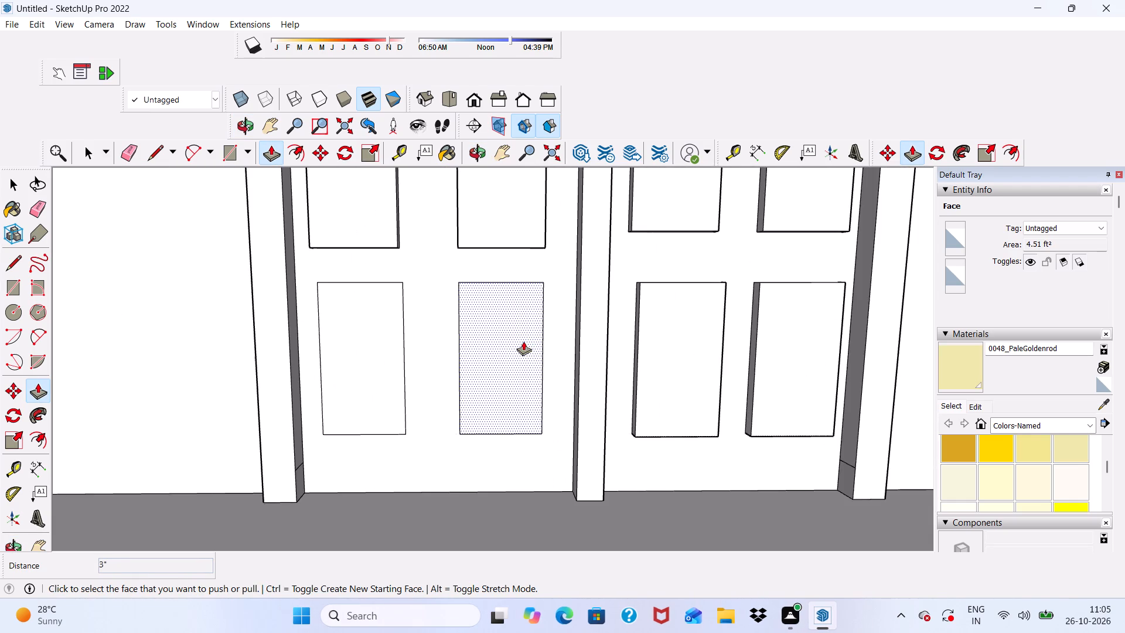
{"action": "left_click", "coordinate": [514, 336]}
{"action": "middle_click_drag", "start_coordinate": [544, 247], "coordinate": [349, 317]}
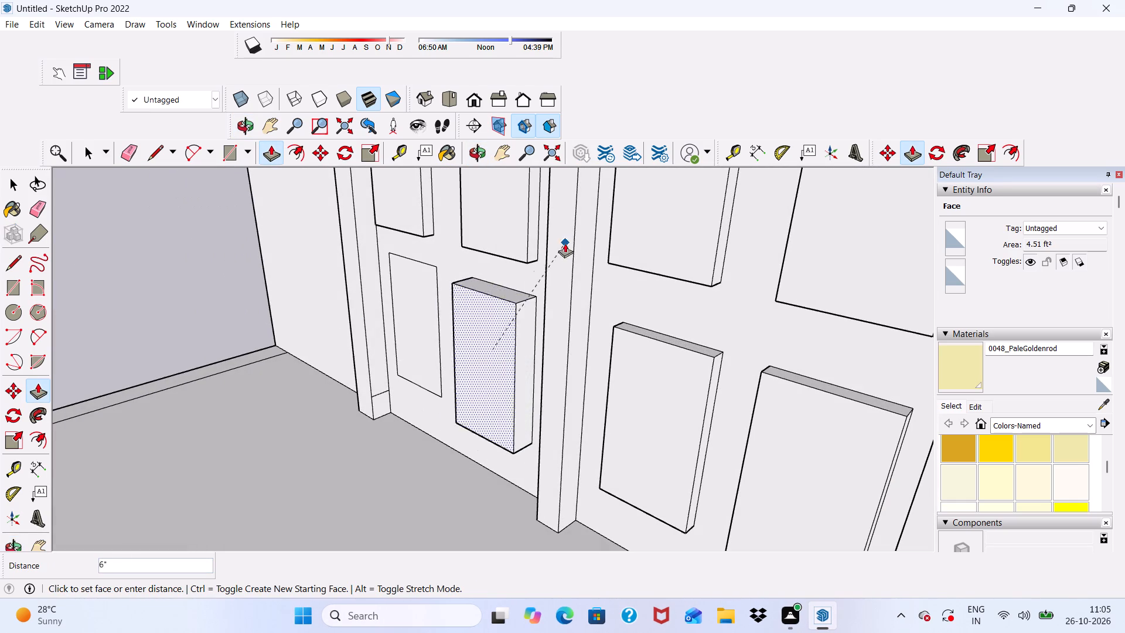
{"action": "left_click", "coordinate": [529, 235]}
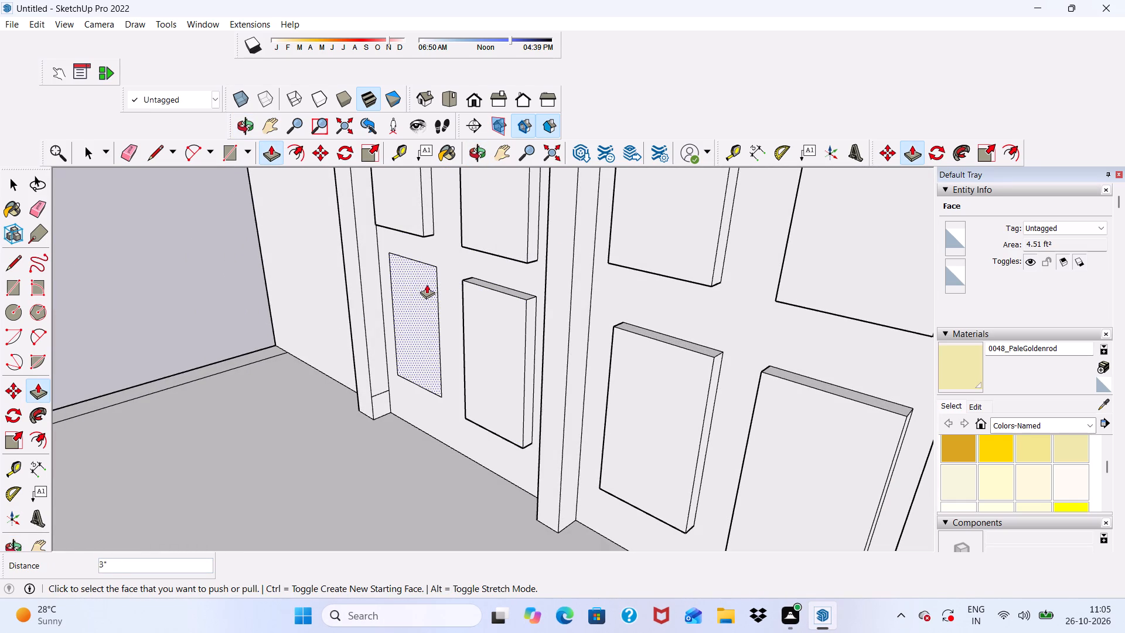
{"action": "left_click", "coordinate": [417, 287]}
{"action": "left_click", "coordinate": [426, 198]}
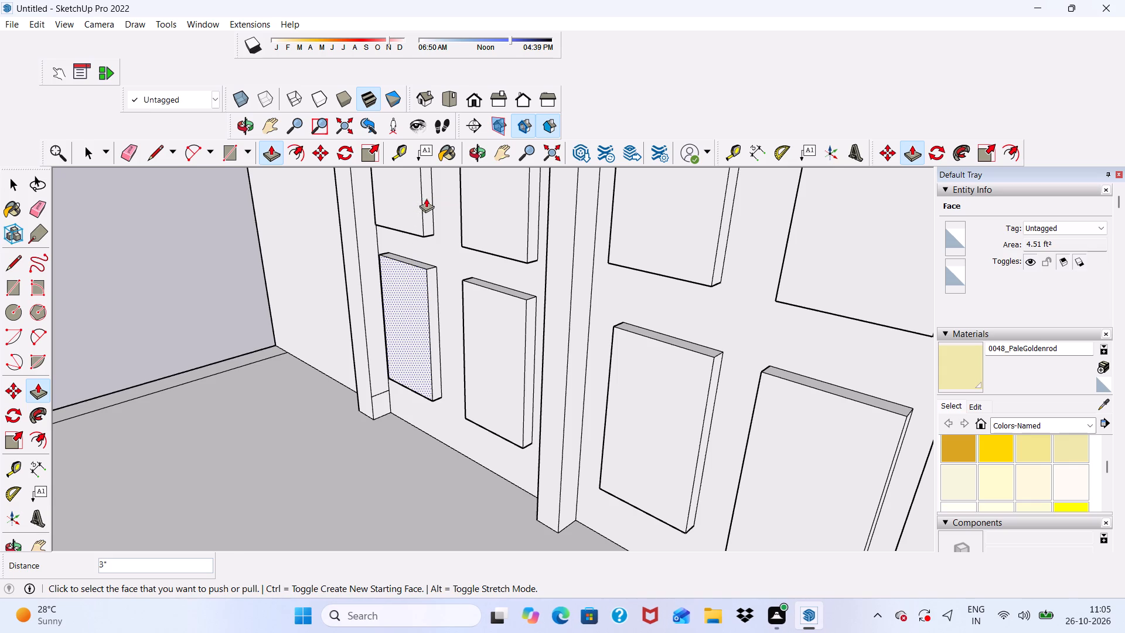
Examine the whole two-storey building from the front and from above, including the finished upper-storey doors.
{"action": "scroll", "coordinate": [422, 205], "scroll_direction": "down", "scroll_amount": 9}
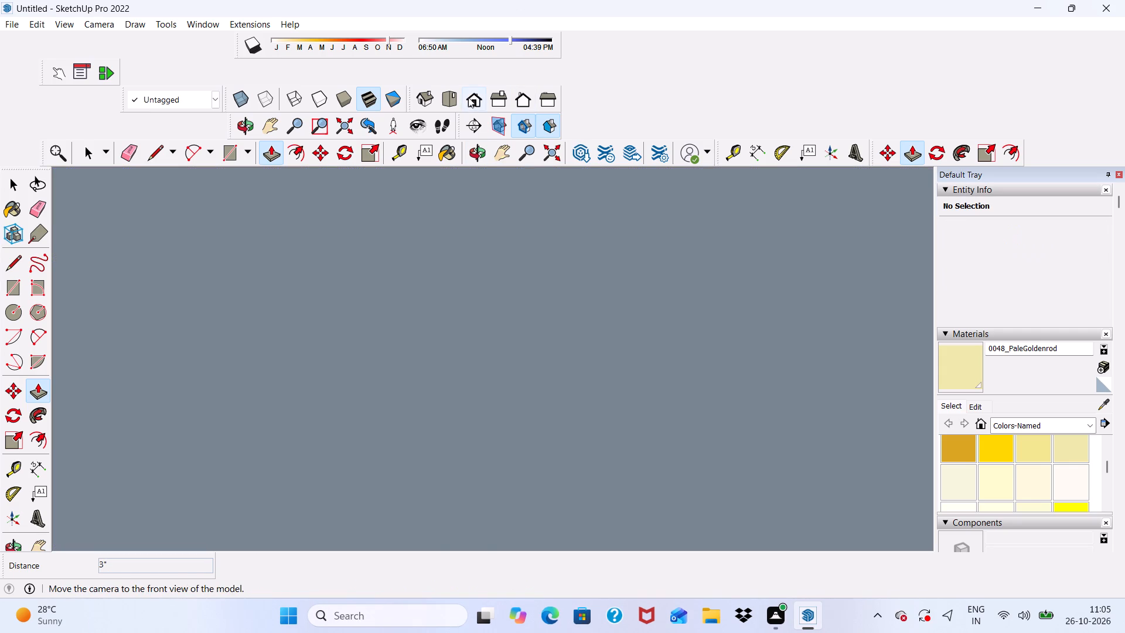
{"action": "left_click", "coordinate": [471, 89]}
{"action": "scroll", "coordinate": [485, 189], "scroll_direction": "down", "scroll_amount": 16}
{"action": "middle_click_drag", "start_coordinate": [452, 398], "coordinate": [457, 410]}
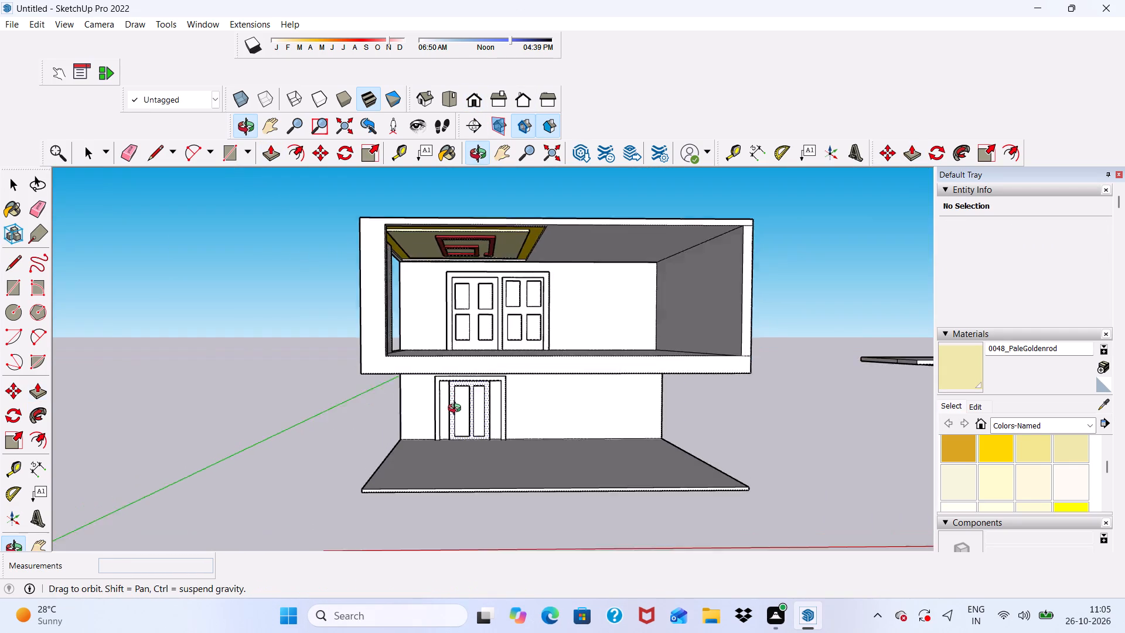
{"action": "middle_click_drag", "start_coordinate": [457, 410], "coordinate": [454, 424]}
{"action": "scroll", "coordinate": [564, 212], "scroll_direction": "up", "scroll_amount": 6}
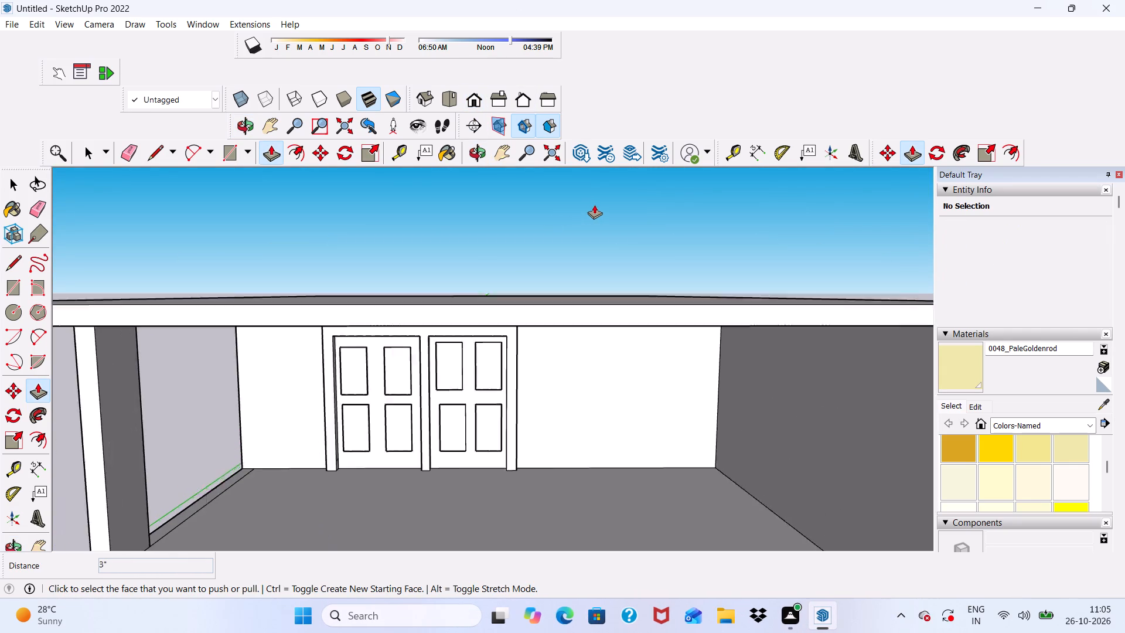
{"action": "scroll", "coordinate": [519, 222], "scroll_direction": "down", "scroll_amount": 3}
{"action": "middle_click_drag", "start_coordinate": [465, 250], "coordinate": [502, 222]}
{"action": "scroll", "coordinate": [502, 215], "scroll_direction": "down", "scroll_amount": 3}
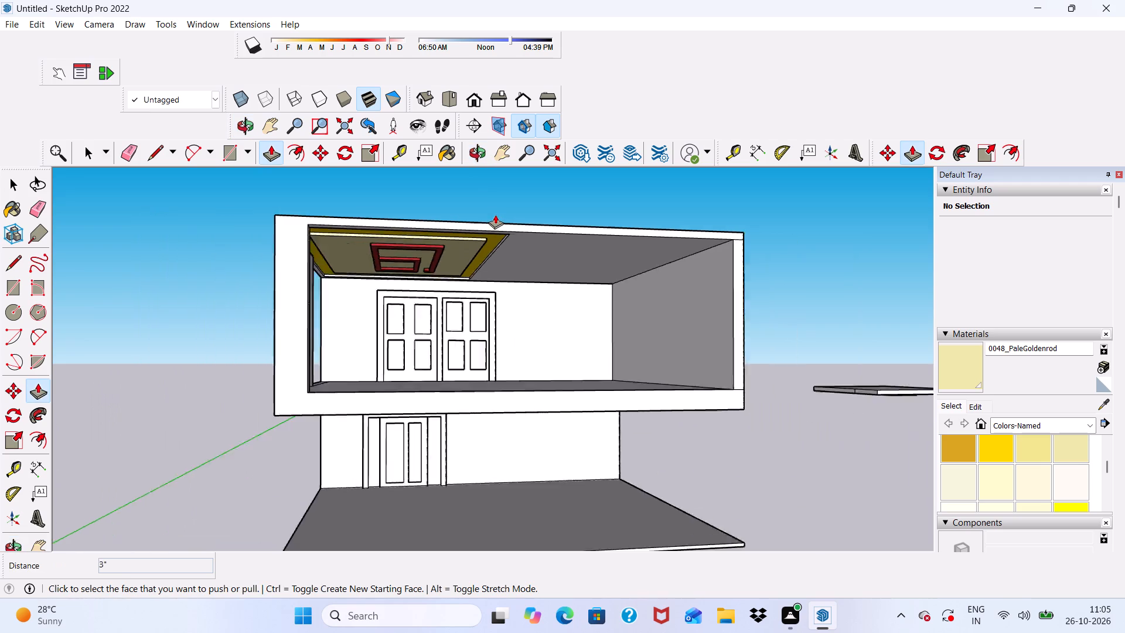
{"action": "scroll", "coordinate": [495, 215], "scroll_direction": "down", "scroll_amount": 2}
{"action": "key", "text": "space"}
{"action": "scroll", "coordinate": [480, 225], "scroll_direction": "down", "scroll_amount": 1}
{"action": "middle_click_drag", "start_coordinate": [485, 235], "coordinate": [486, 238]}
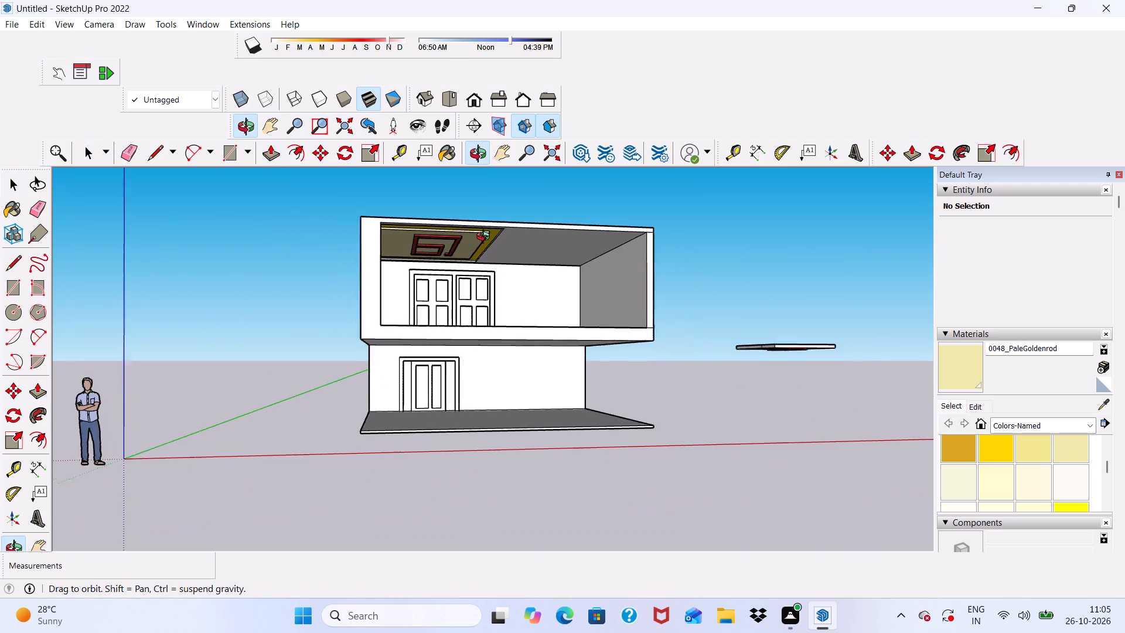
{"action": "middle_click_drag", "start_coordinate": [486, 238], "coordinate": [440, 256]}
{"action": "scroll", "coordinate": [441, 233], "scroll_direction": "down", "scroll_amount": 5}
{"action": "middle_click_drag", "start_coordinate": [524, 282], "coordinate": [544, 355]}
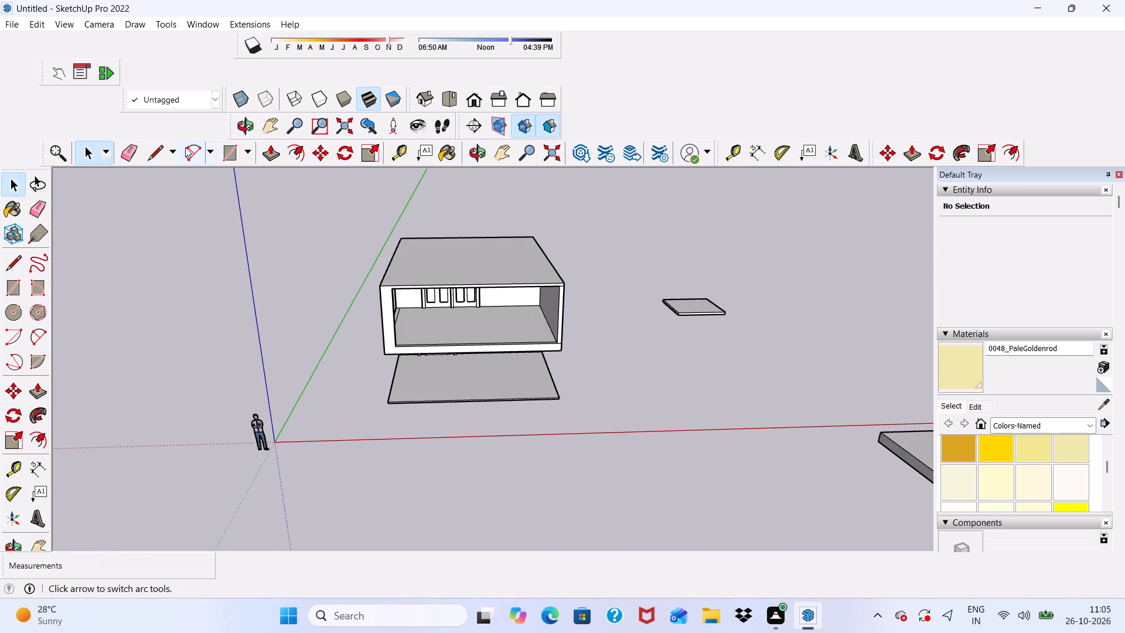
Draw a rectangle about 11' 2" by 20' 8" on the building front, from the ground slab's front edge to the roof's right corner.
{"action": "left_click", "coordinate": [233, 149]}
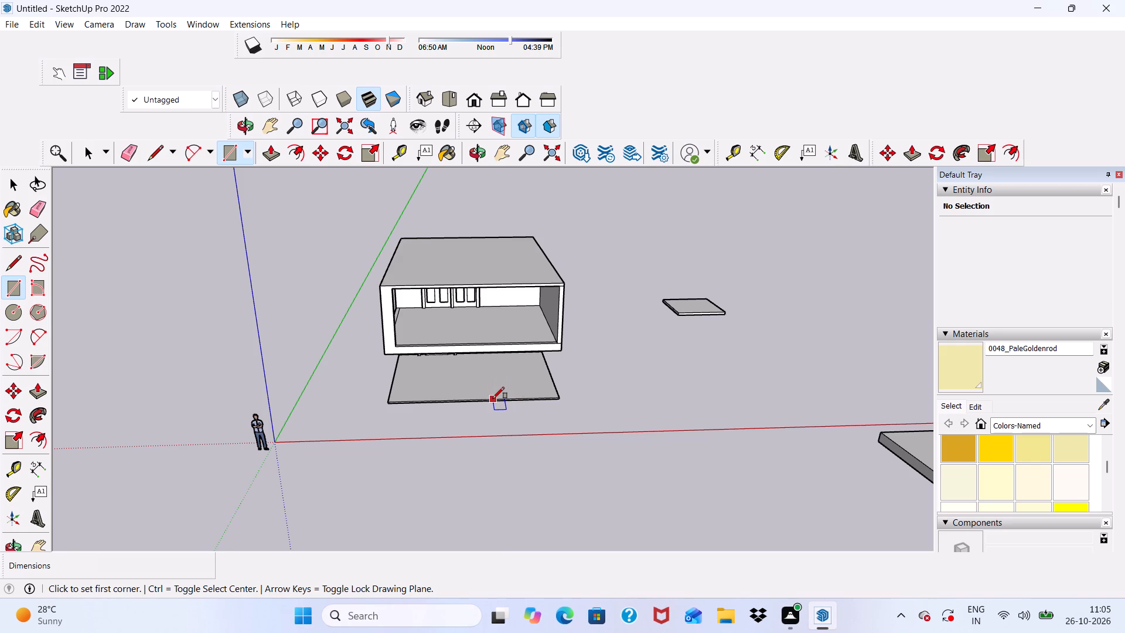
{"action": "scroll", "coordinate": [493, 399], "scroll_direction": "up", "scroll_amount": 10}
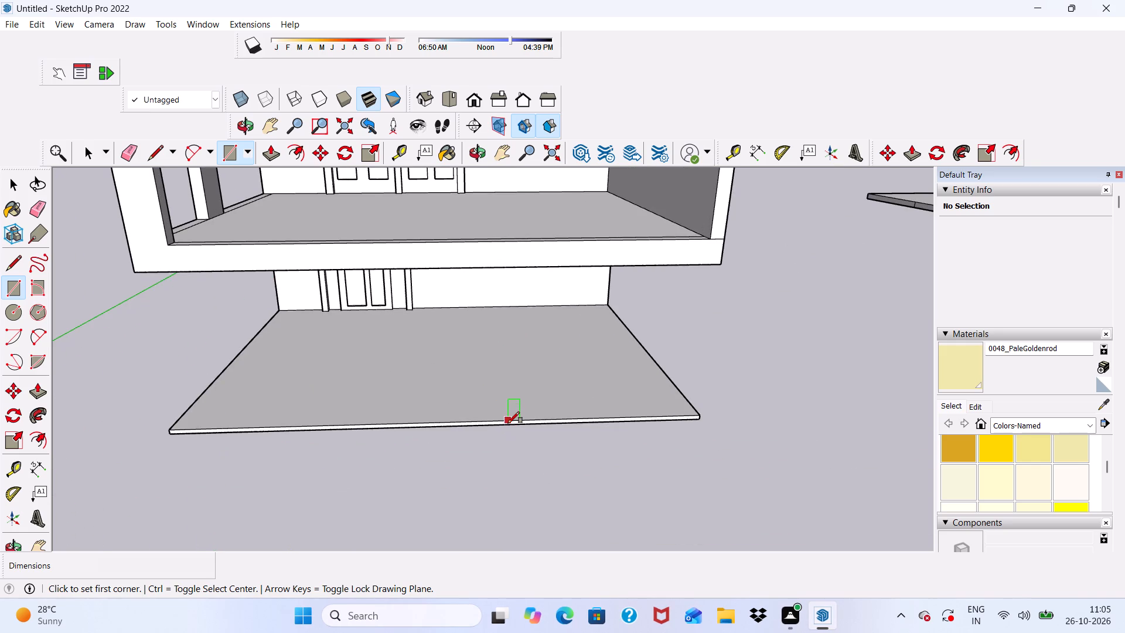
{"action": "left_click", "coordinate": [508, 423]}
{"action": "scroll", "coordinate": [506, 386], "scroll_direction": "down", "scroll_amount": 6}
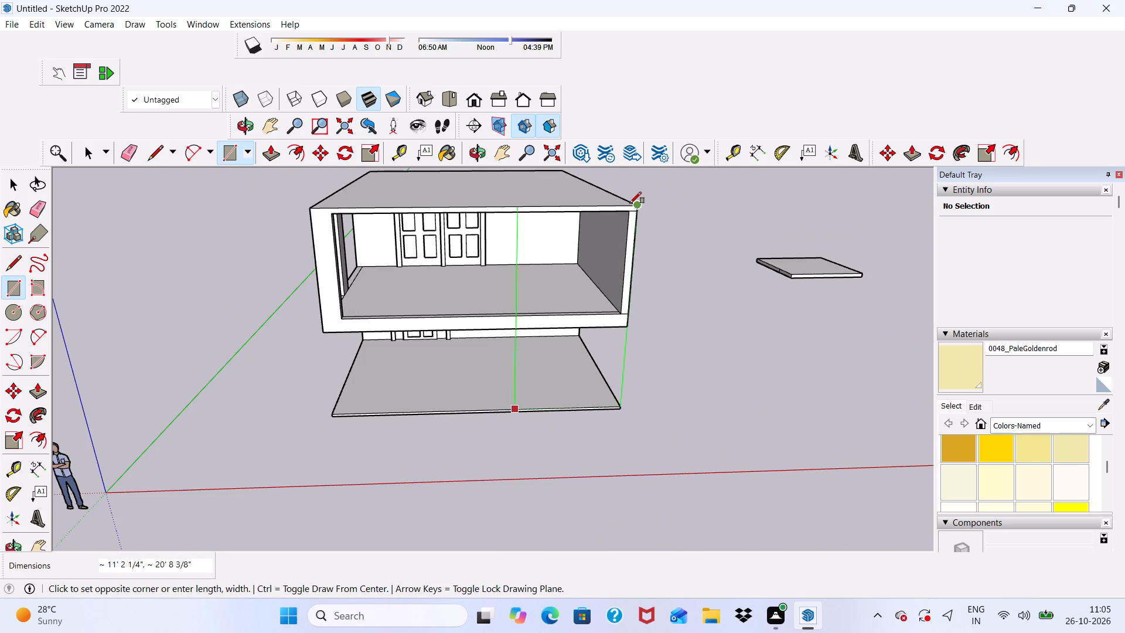
{"action": "left_click", "coordinate": [630, 203]}
{"action": "middle_click_drag", "start_coordinate": [643, 250], "coordinate": [503, 234]}
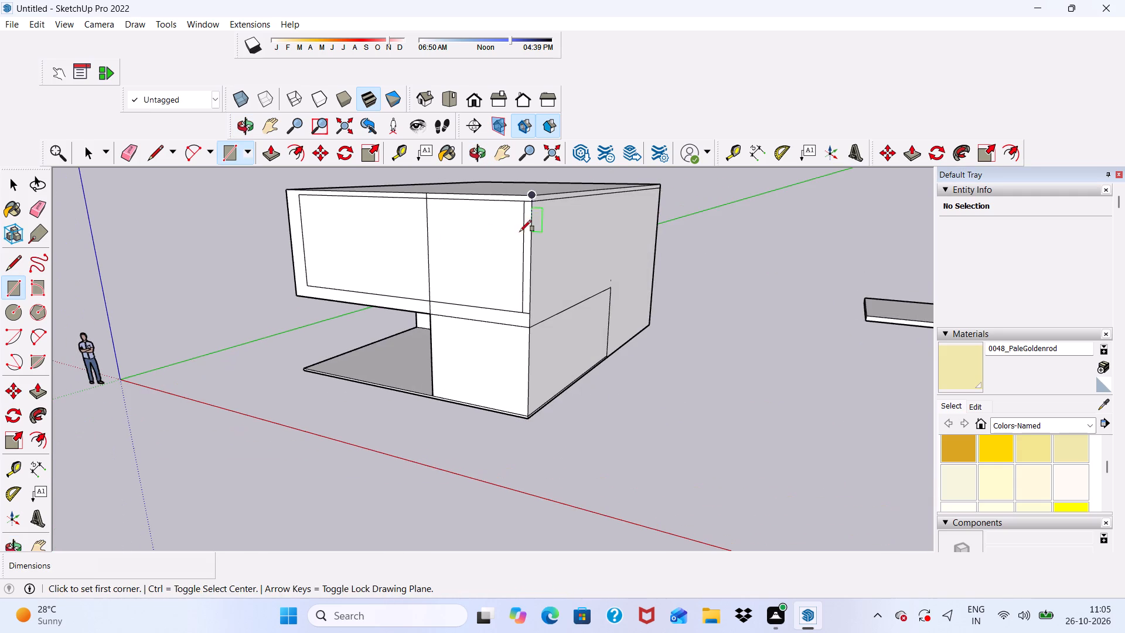
Delete the face closing the upper-storey front opening beside the new rectangular wall.
{"action": "key", "text": "space"}
{"action": "left_click", "coordinate": [372, 246]}
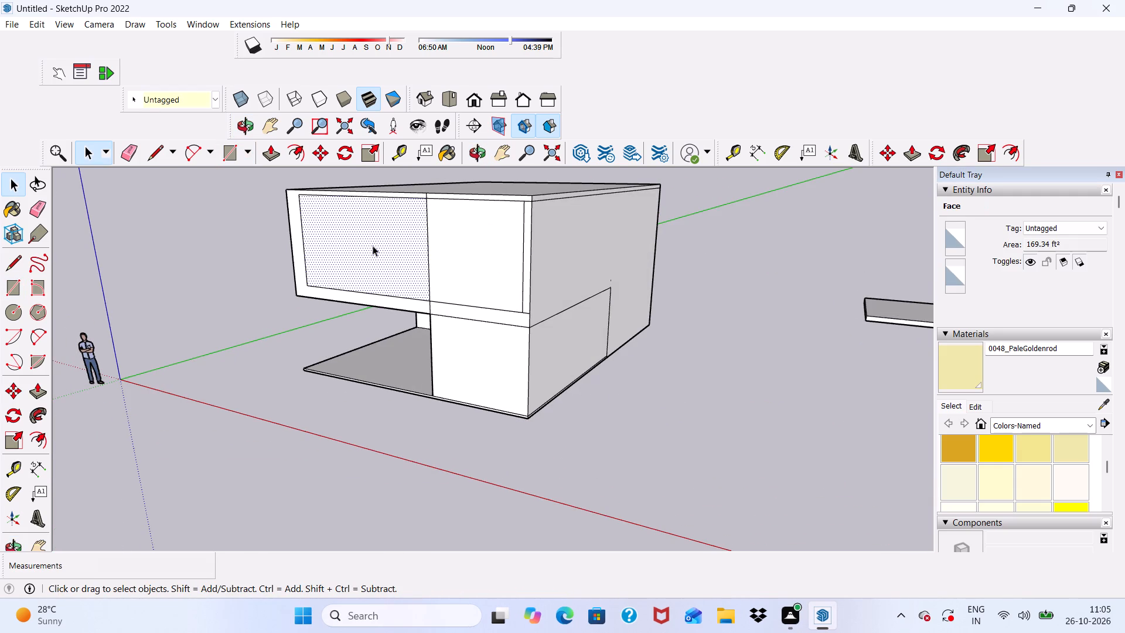
{"action": "key", "text": "Delete"}
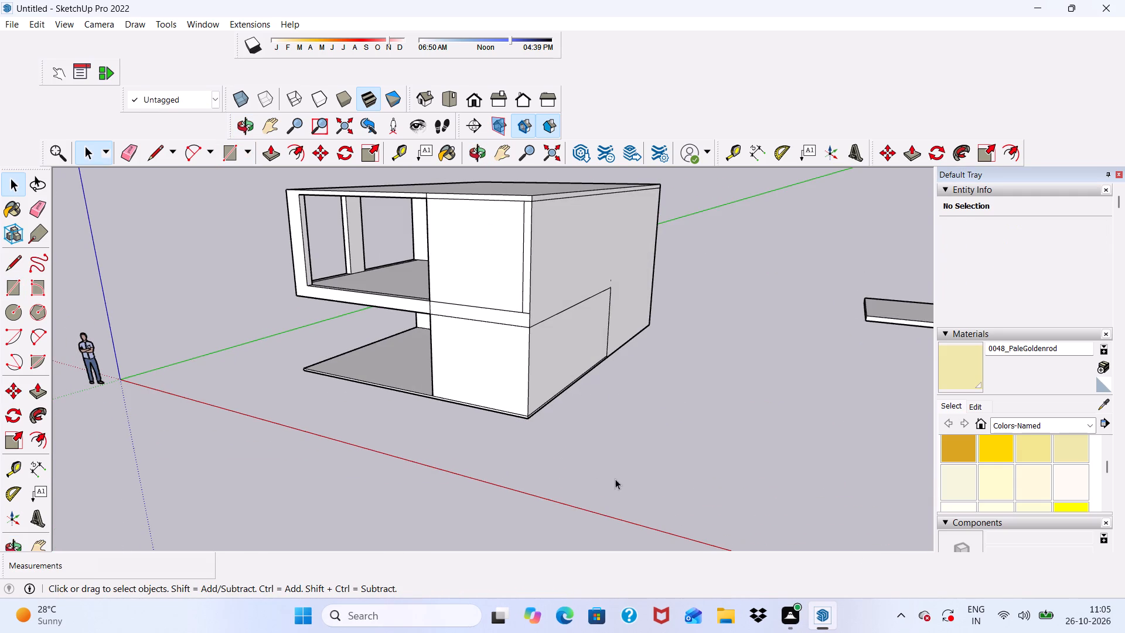
Erase the horizontal and vertical dividing edges between the two storeys on the building's right side wall.
{"action": "scroll", "coordinate": [523, 469], "scroll_direction": "down", "scroll_amount": 2}
{"action": "middle_click_drag", "start_coordinate": [504, 445], "coordinate": [704, 376]}
{"action": "scroll", "coordinate": [590, 291], "scroll_direction": "up", "scroll_amount": 5}
{"action": "scroll", "coordinate": [530, 236], "scroll_direction": "down", "scroll_amount": 3}
{"action": "middle_click_drag", "start_coordinate": [489, 208], "coordinate": [434, 243]}
{"action": "scroll", "coordinate": [419, 179], "scroll_direction": "down", "scroll_amount": 4}
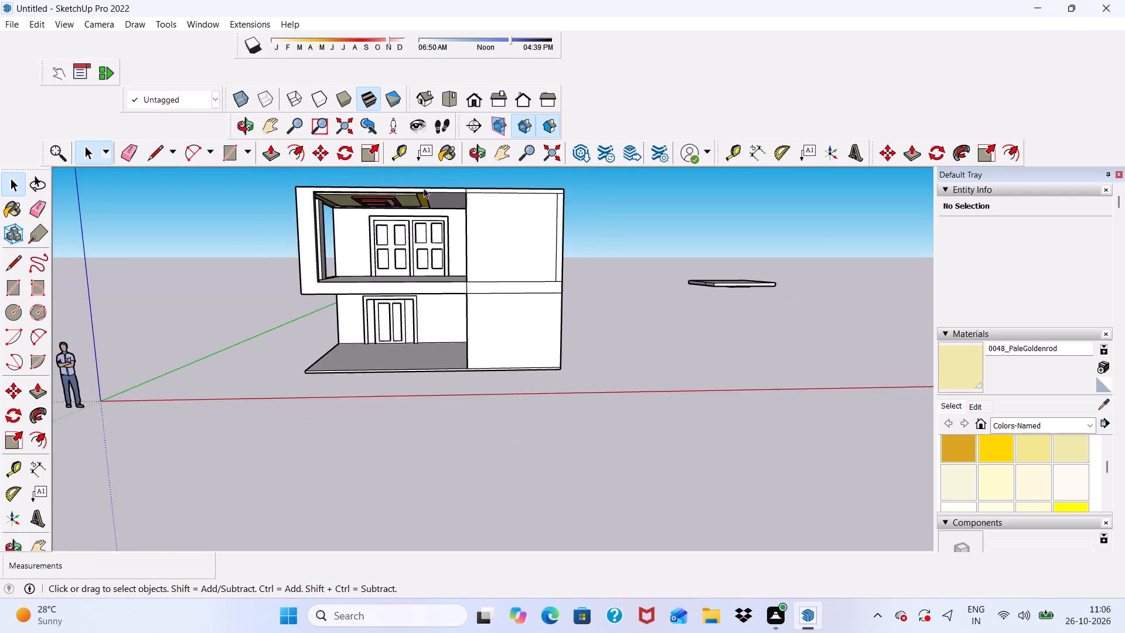
{"action": "middle_click_drag", "start_coordinate": [424, 188], "coordinate": [489, 198]}
{"action": "middle_click_drag", "start_coordinate": [536, 247], "coordinate": [254, 271]}
{"action": "scroll", "coordinate": [449, 271], "scroll_direction": "up", "scroll_amount": 5}
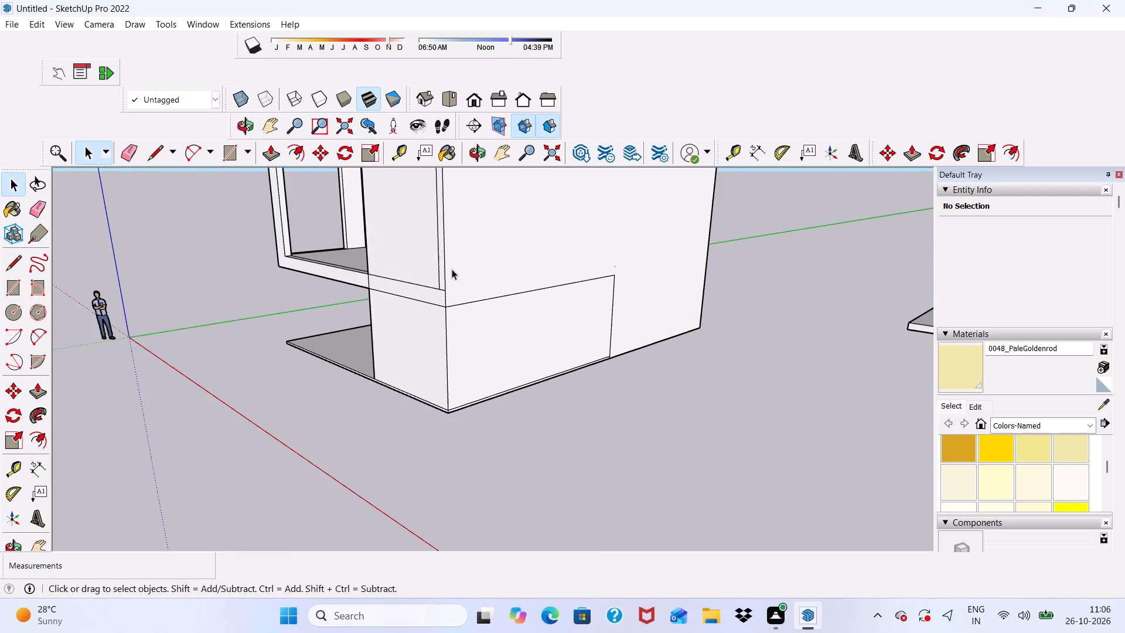
{"action": "left_click", "coordinate": [127, 148]}
{"action": "scroll", "coordinate": [592, 308], "scroll_direction": "up", "scroll_amount": 1}
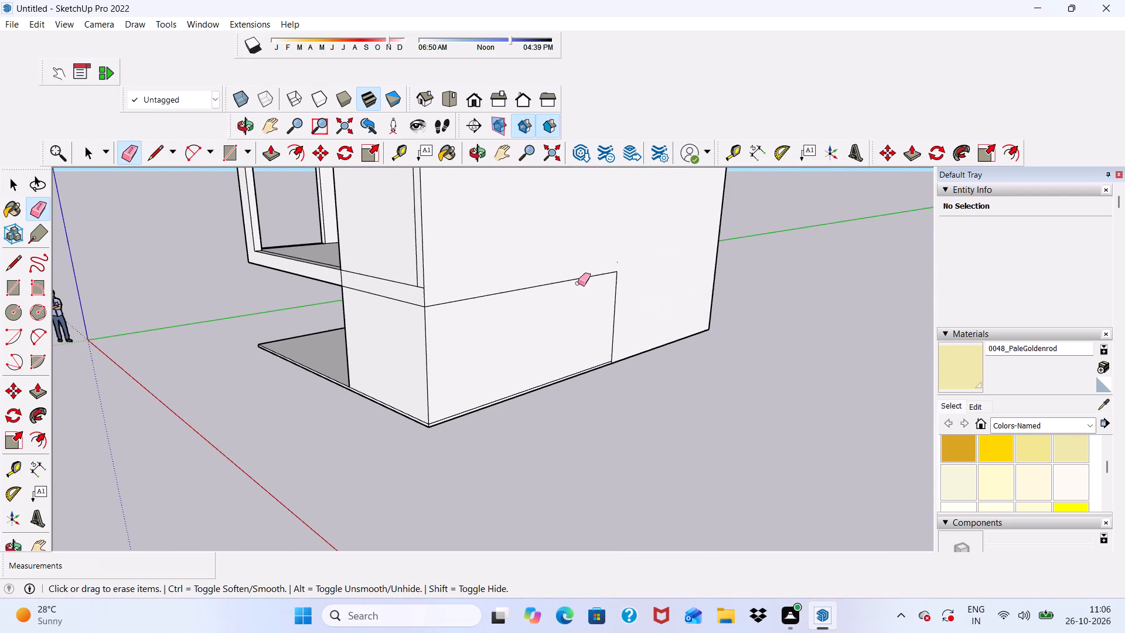
{"action": "left_click_drag", "start_coordinate": [578, 283], "coordinate": [588, 303]}
{"action": "left_click_drag", "start_coordinate": [630, 290], "coordinate": [610, 326]}
{"action": "left_click_drag", "start_coordinate": [581, 261], "coordinate": [584, 297]}
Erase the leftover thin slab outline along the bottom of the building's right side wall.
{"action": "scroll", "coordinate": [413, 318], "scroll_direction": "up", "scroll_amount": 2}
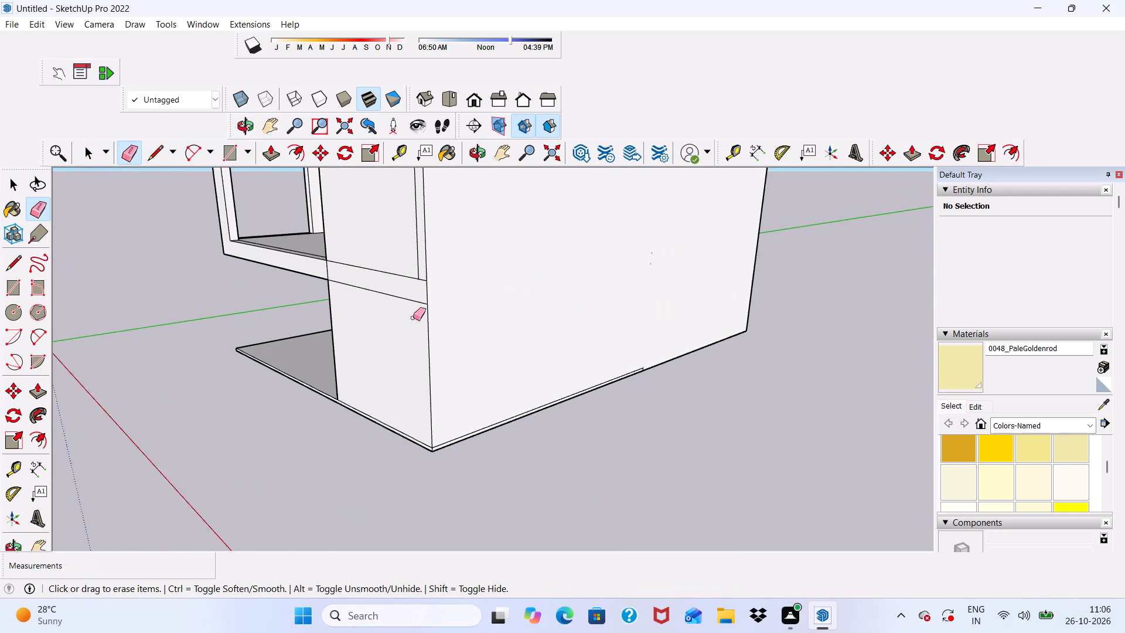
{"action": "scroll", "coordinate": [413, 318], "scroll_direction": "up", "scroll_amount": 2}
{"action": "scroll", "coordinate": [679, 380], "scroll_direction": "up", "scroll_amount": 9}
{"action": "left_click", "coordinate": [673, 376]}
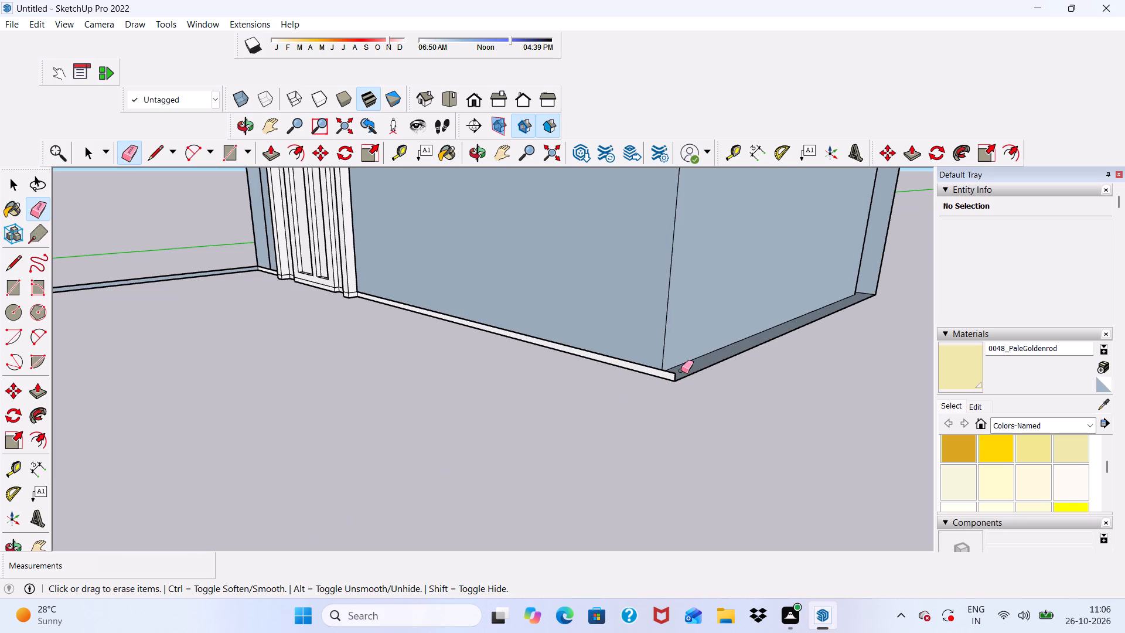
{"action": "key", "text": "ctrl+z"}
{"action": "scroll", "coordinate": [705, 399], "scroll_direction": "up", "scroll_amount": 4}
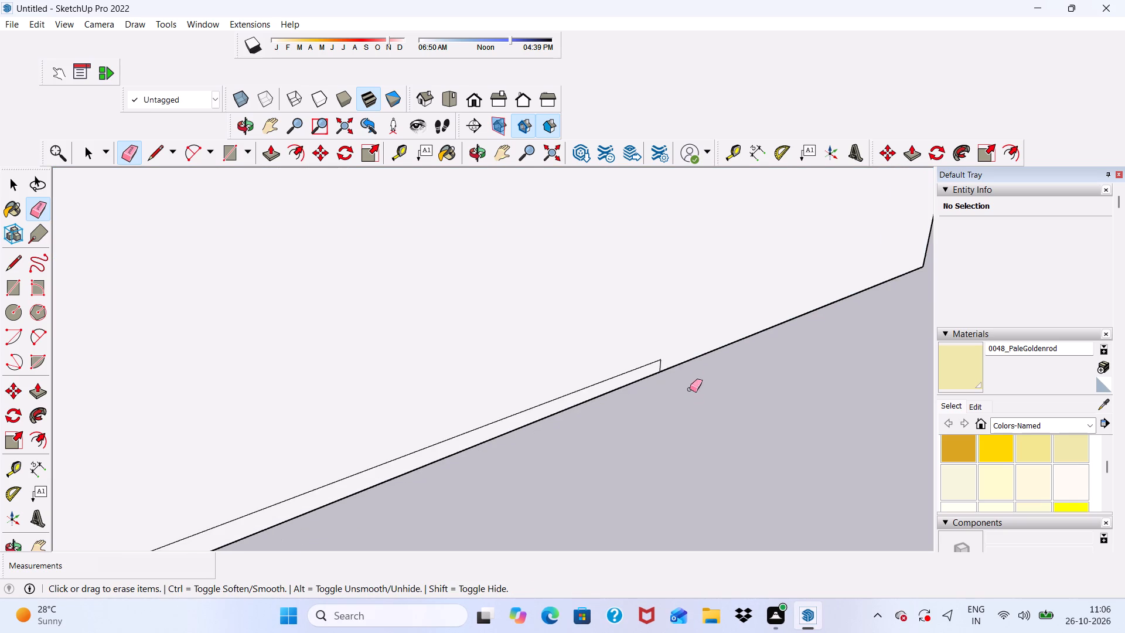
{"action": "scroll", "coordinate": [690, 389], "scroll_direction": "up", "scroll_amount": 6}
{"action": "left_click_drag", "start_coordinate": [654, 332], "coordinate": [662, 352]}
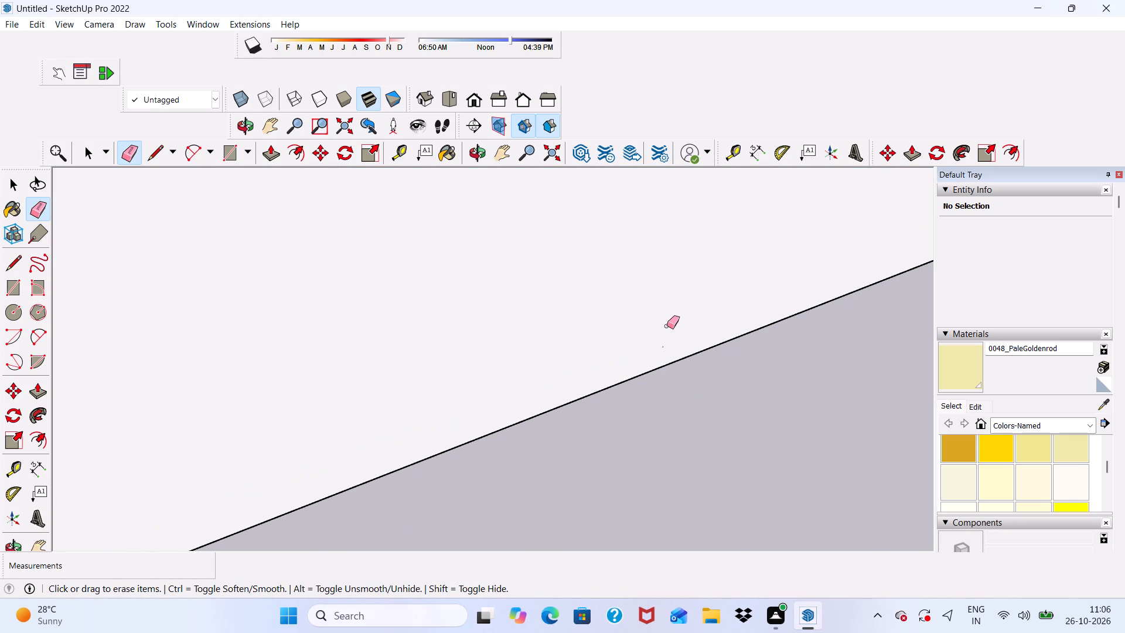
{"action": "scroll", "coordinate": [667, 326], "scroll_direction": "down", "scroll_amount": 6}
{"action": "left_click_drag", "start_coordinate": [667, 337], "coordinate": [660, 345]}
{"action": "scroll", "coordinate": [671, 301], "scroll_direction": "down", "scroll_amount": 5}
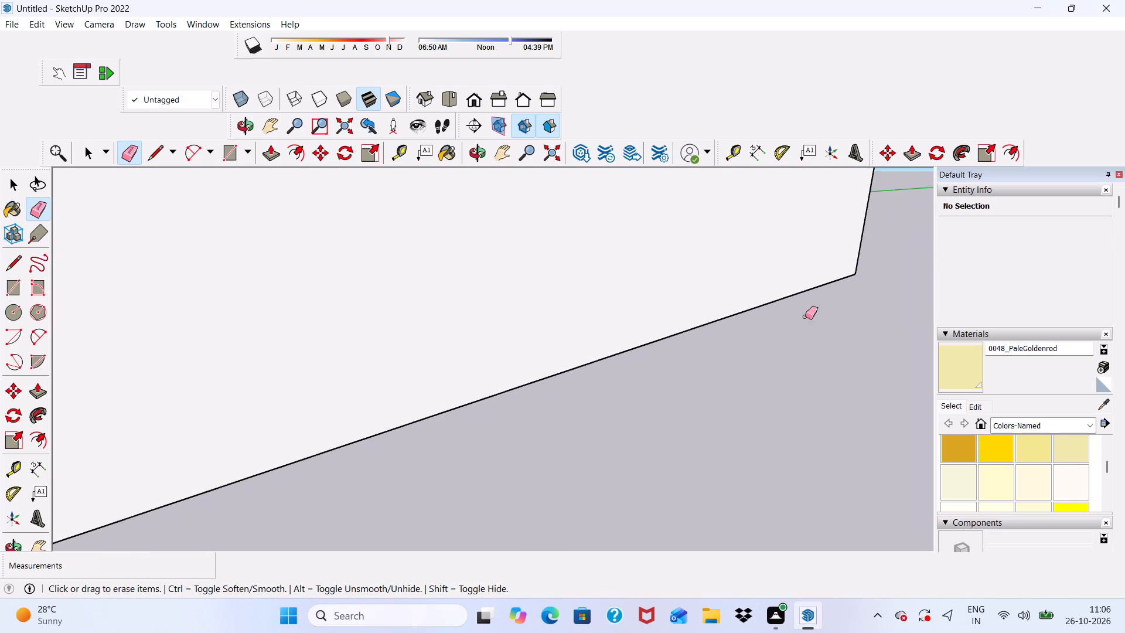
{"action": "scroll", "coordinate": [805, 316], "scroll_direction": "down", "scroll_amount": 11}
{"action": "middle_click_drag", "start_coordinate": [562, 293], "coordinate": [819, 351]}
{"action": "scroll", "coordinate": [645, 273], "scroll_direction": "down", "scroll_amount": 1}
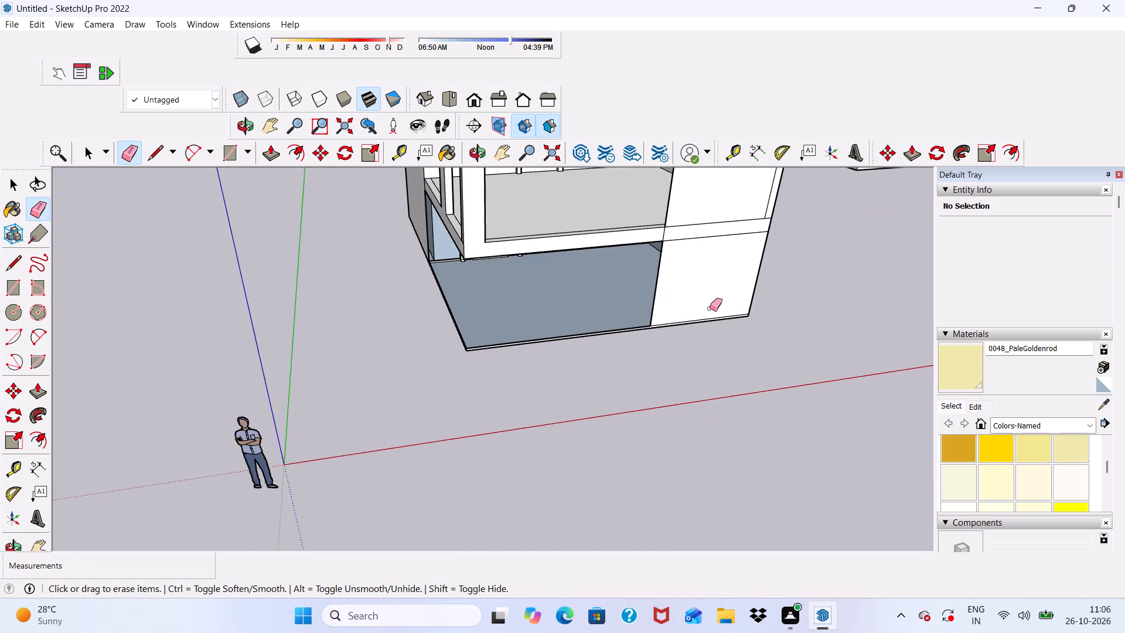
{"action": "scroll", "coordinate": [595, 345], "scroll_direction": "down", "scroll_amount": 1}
Undo the edge erasures on the building's right side wall, back to the dividing edges between the storeys.
{"action": "key", "text": "ctrl+z"}
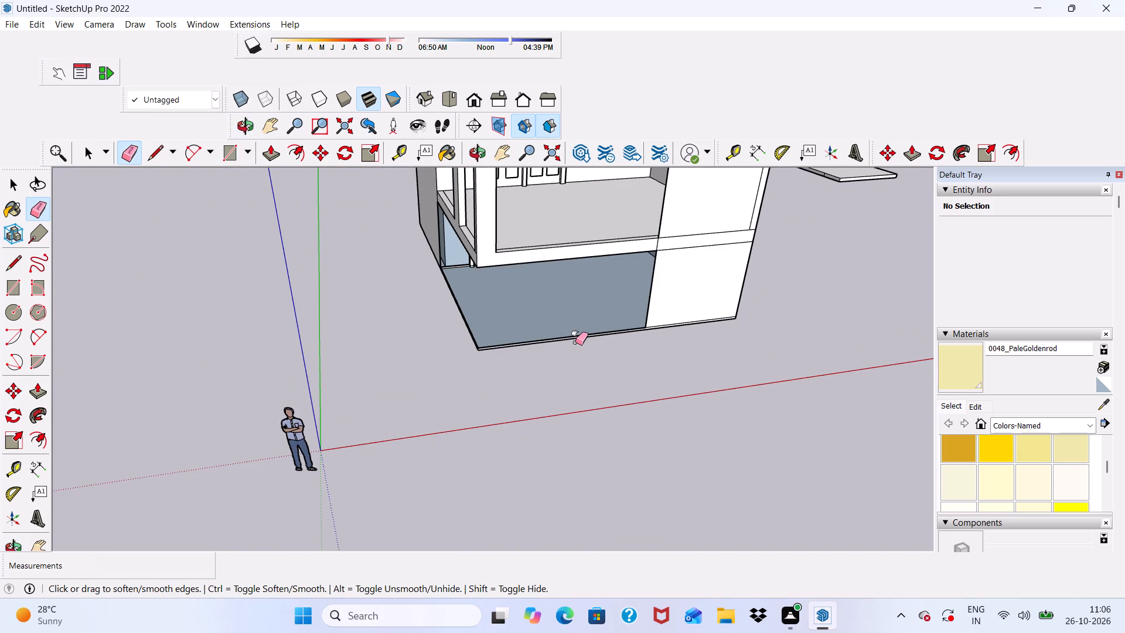
{"action": "key", "text": "space"}
{"action": "key", "text": "ctrl+z"}
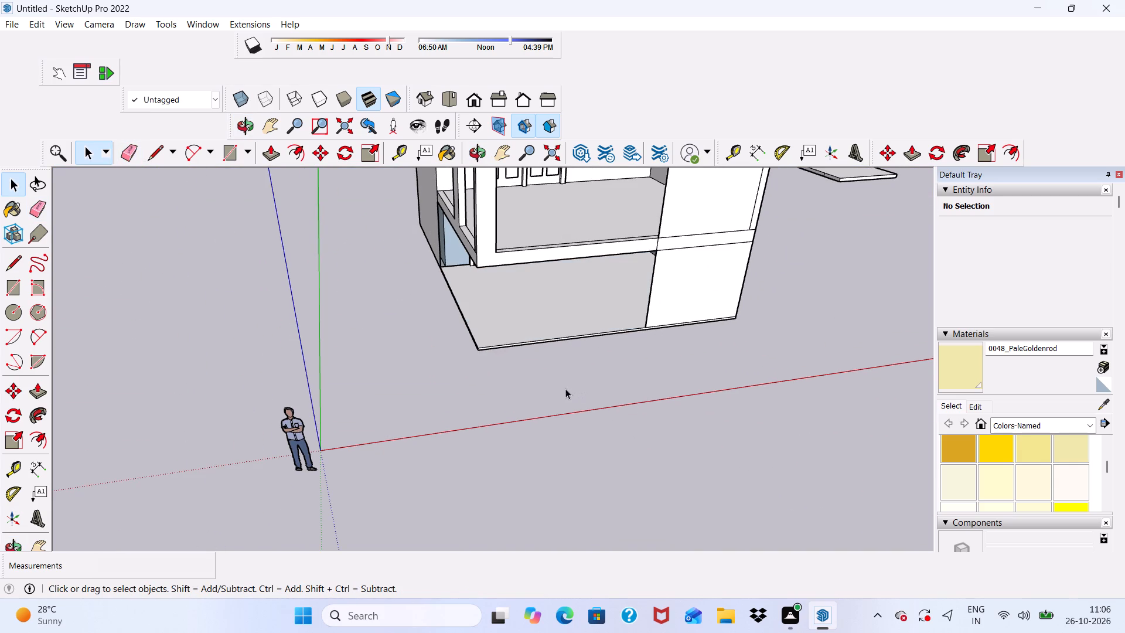
{"action": "middle_click_drag", "start_coordinate": [565, 389], "coordinate": [509, 316]}
{"action": "key", "text": "ctrl+z"}
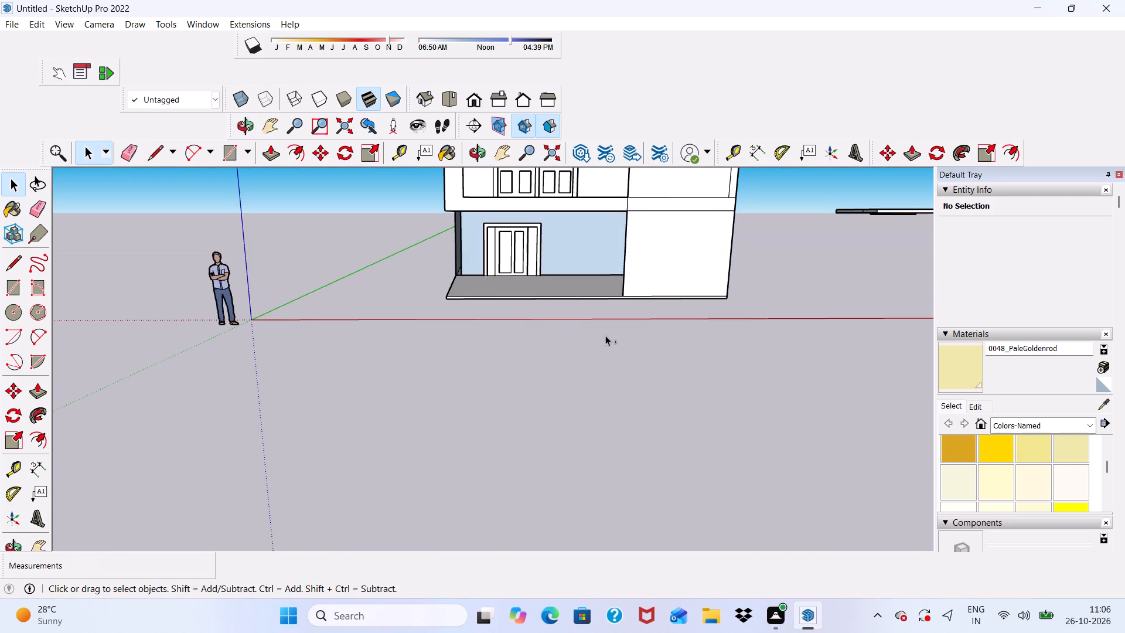
{"action": "key", "text": "ctrl+z"}
Undo the deletion of the upper-storey opening face and the rectangular wall on the building front.
{"action": "scroll", "coordinate": [695, 247], "scroll_direction": "up", "scroll_amount": 2}
{"action": "scroll", "coordinate": [695, 247], "scroll_direction": "down", "scroll_amount": 1}
{"action": "middle_click_drag", "start_coordinate": [695, 247], "coordinate": [519, 290]}
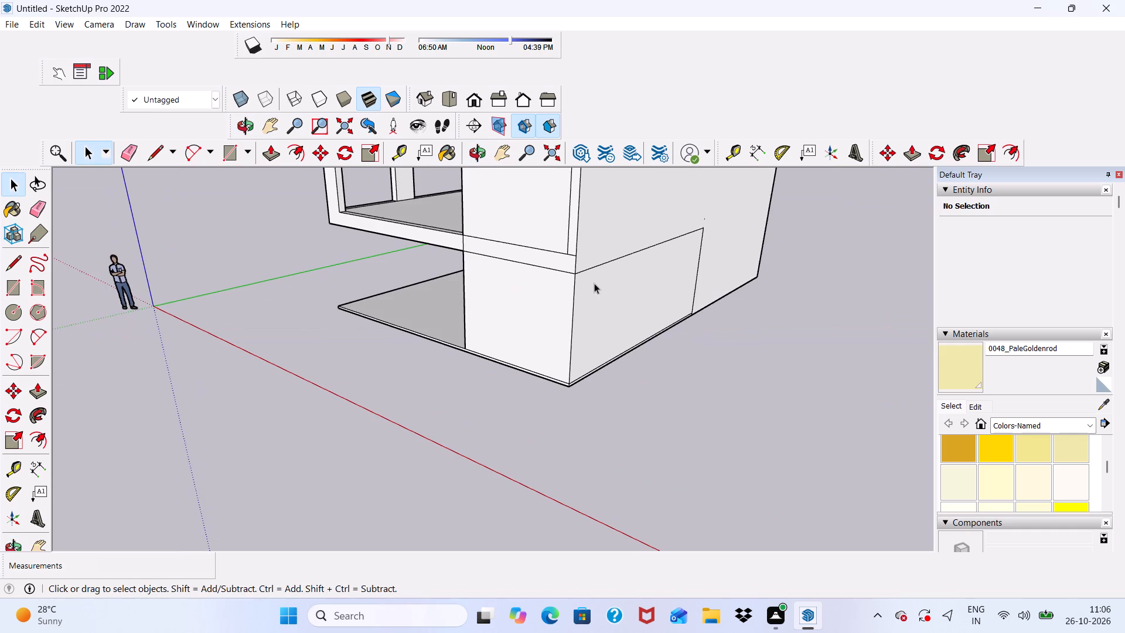
{"action": "scroll", "coordinate": [594, 283], "scroll_direction": "down", "scroll_amount": 1}
{"action": "middle_click_drag", "start_coordinate": [594, 283], "coordinate": [772, 273]}
{"action": "scroll", "coordinate": [652, 264], "scroll_direction": "up", "scroll_amount": 6}
{"action": "scroll", "coordinate": [629, 254], "scroll_direction": "down", "scroll_amount": 1}
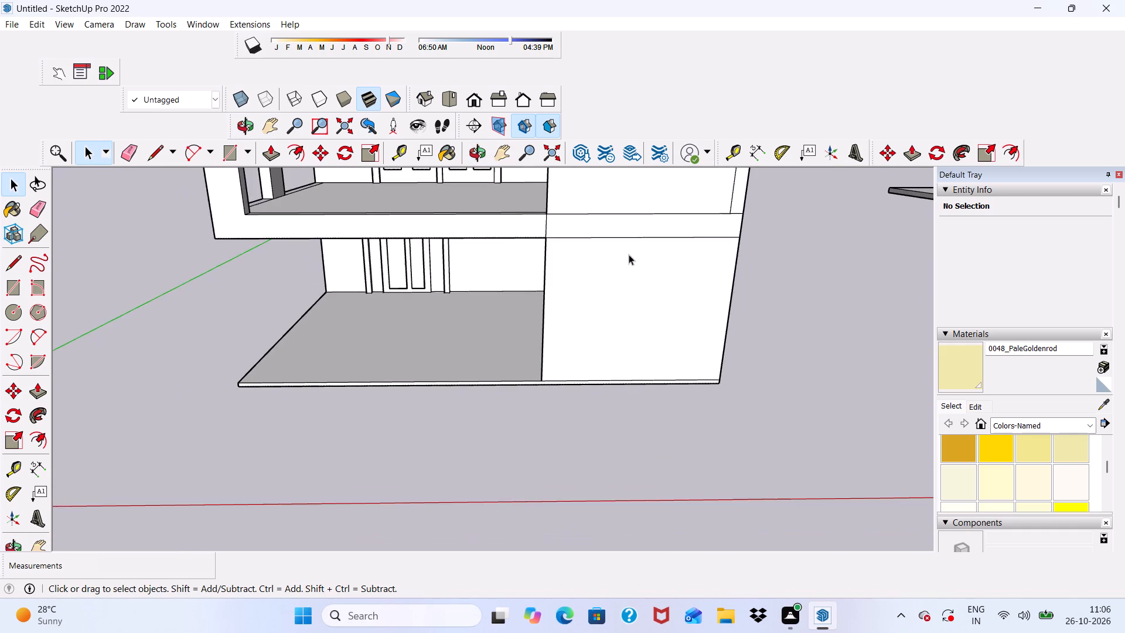
{"action": "middle_click_drag", "start_coordinate": [629, 254], "coordinate": [756, 216]}
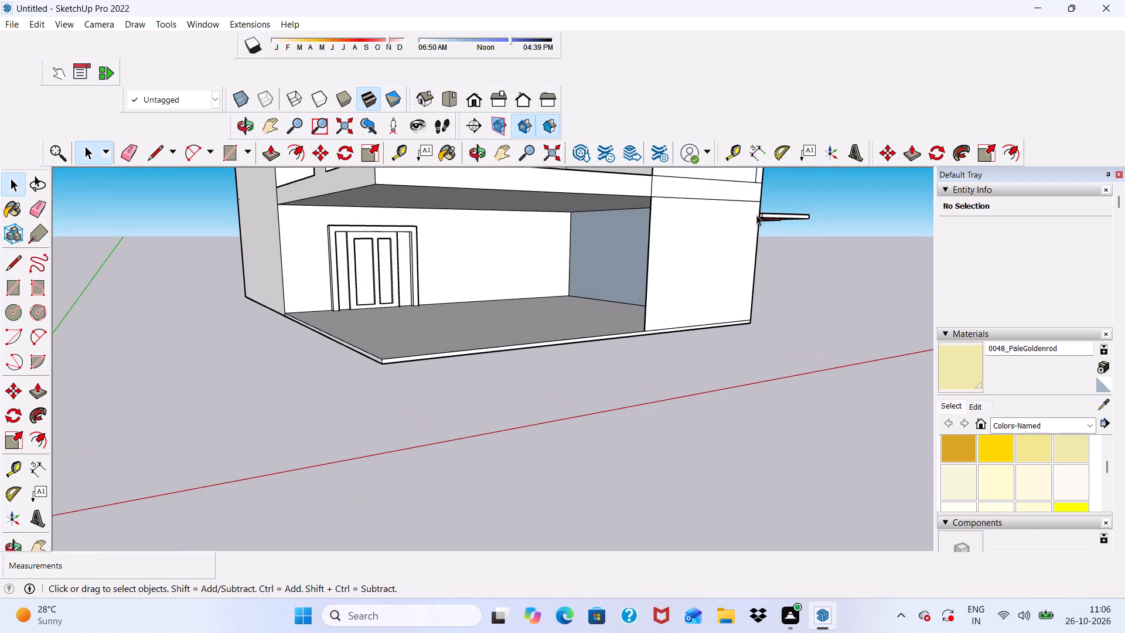
{"action": "key", "text": "ctrl+z"}
{"action": "key", "text": "ctrl+z"}
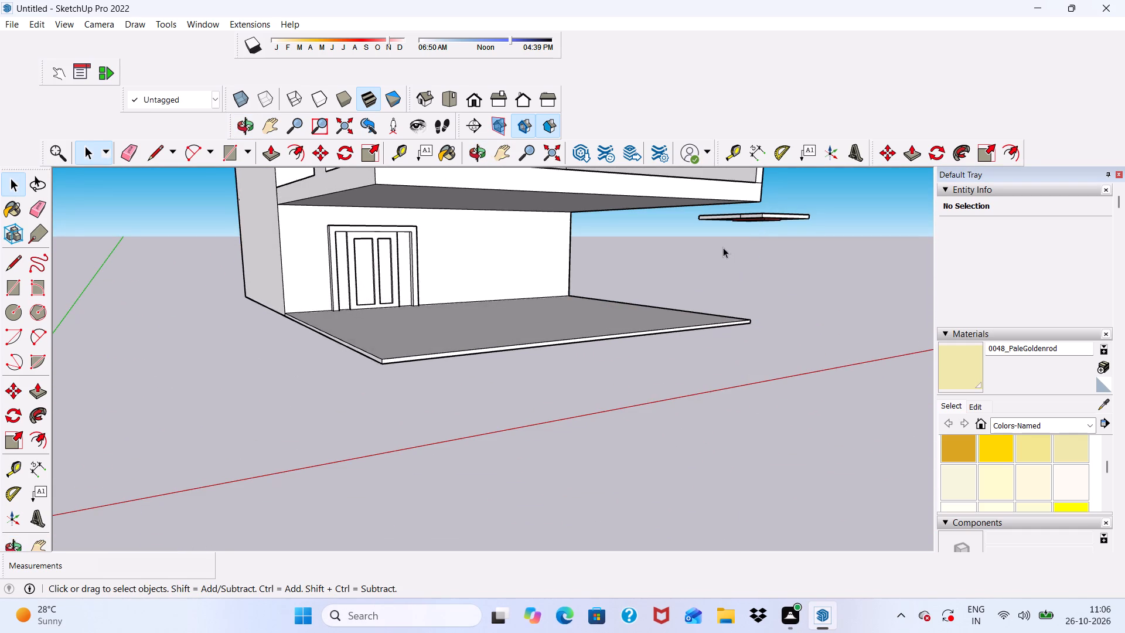
Draw a rectangle about 20' 11" by 15' on the building front, from the slab's front right corner to the roof edge's midpoint.
{"action": "middle_click_drag", "start_coordinate": [723, 247], "coordinate": [632, 254]}
{"action": "scroll", "coordinate": [565, 213], "scroll_direction": "down", "scroll_amount": 9}
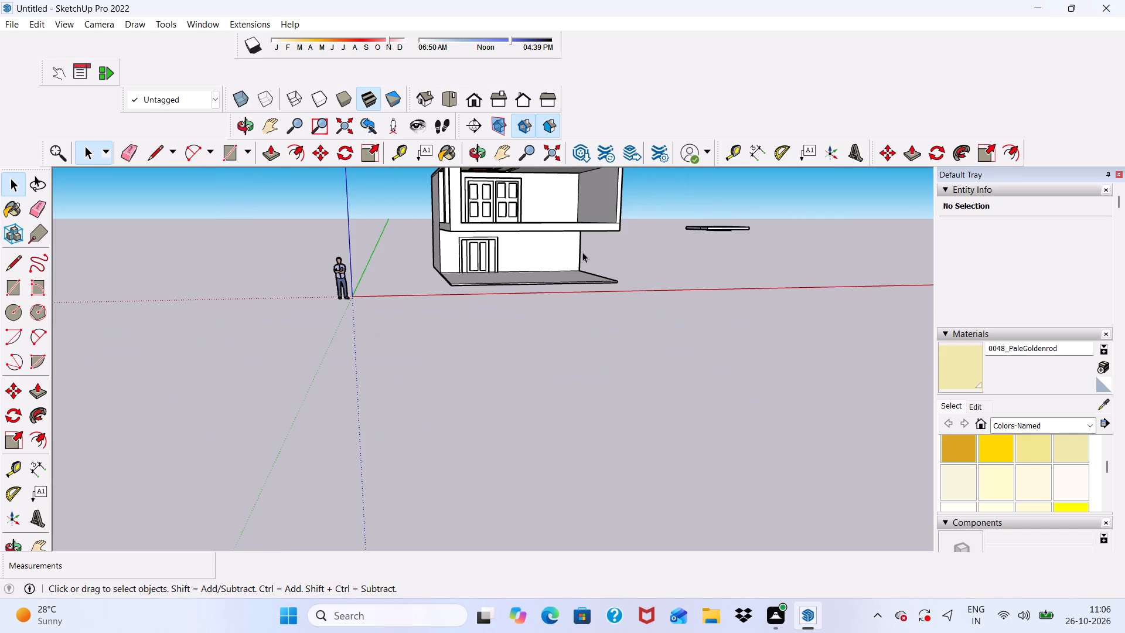
{"action": "left_click", "coordinate": [229, 153]}
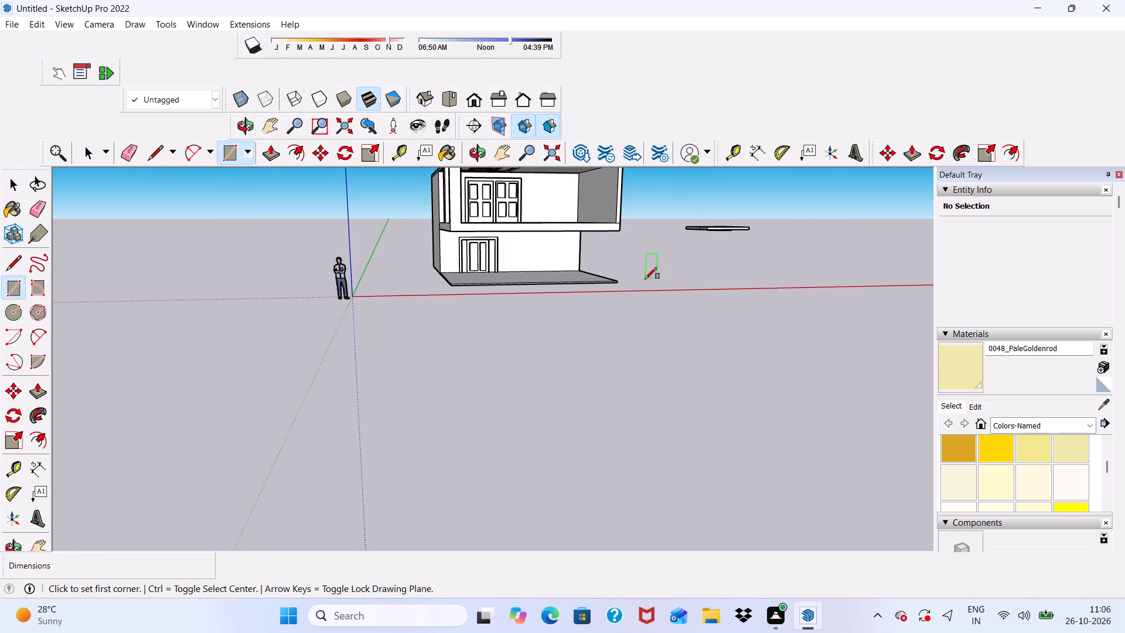
{"action": "scroll", "coordinate": [643, 278], "scroll_direction": "up", "scroll_amount": 10}
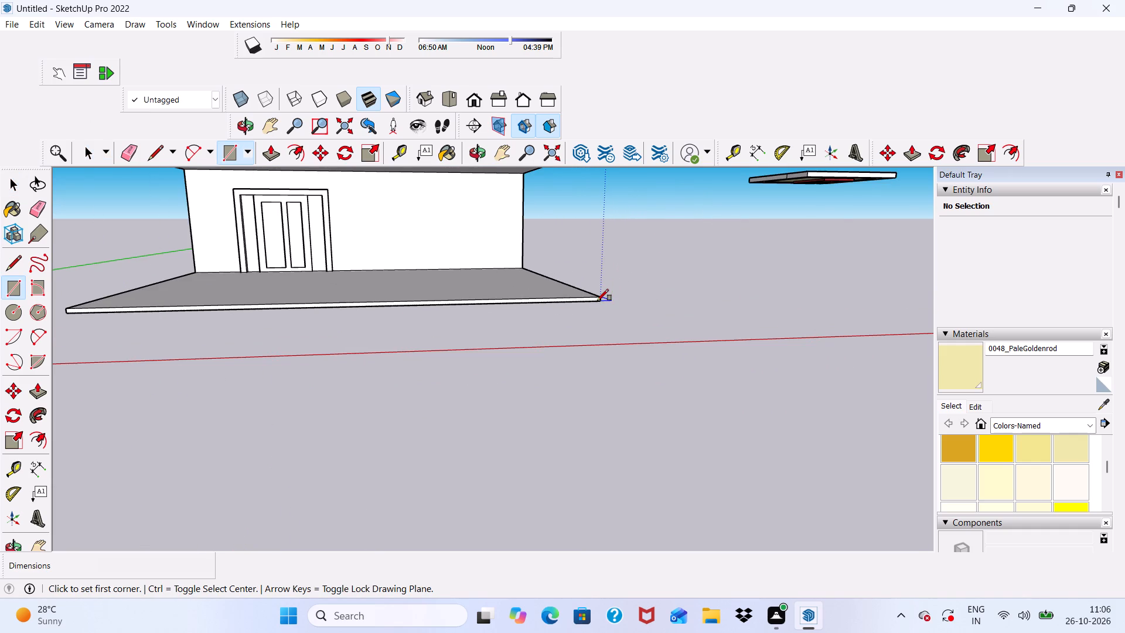
{"action": "left_click", "coordinate": [599, 304]}
{"action": "scroll", "coordinate": [533, 222], "scroll_direction": "down", "scroll_amount": 3}
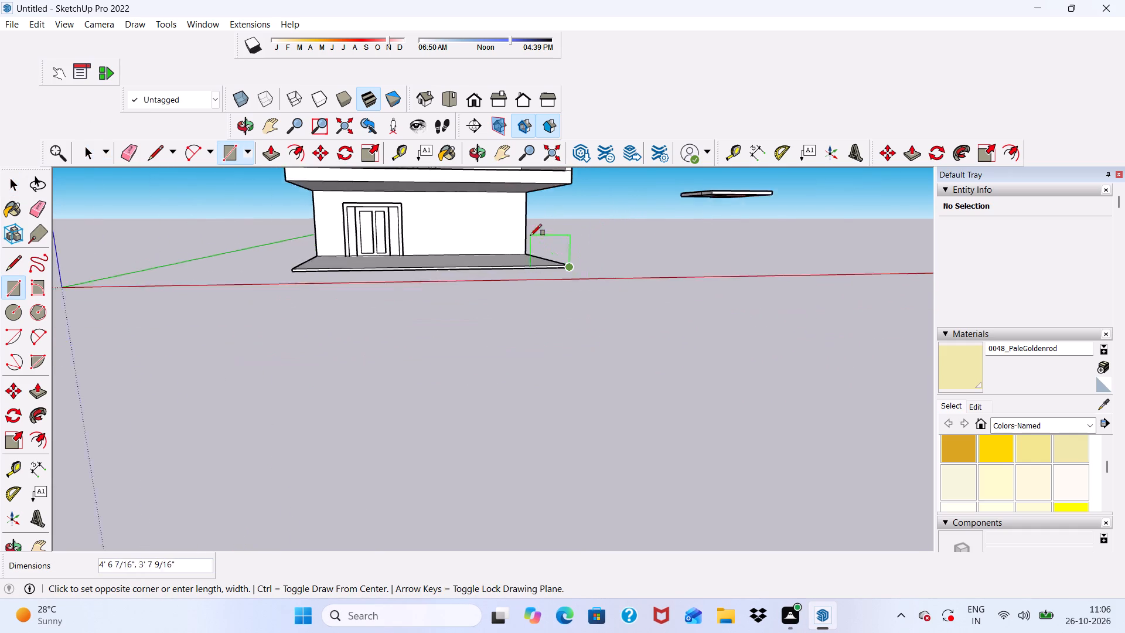
{"action": "scroll", "coordinate": [530, 236], "scroll_direction": "down", "scroll_amount": 9}
{"action": "scroll", "coordinate": [502, 196], "scroll_direction": "down", "scroll_amount": 6}
{"action": "scroll", "coordinate": [468, 168], "scroll_direction": "up", "scroll_amount": 5}
{"action": "scroll", "coordinate": [477, 168], "scroll_direction": "down", "scroll_amount": 3}
{"action": "scroll", "coordinate": [491, 188], "scroll_direction": "up", "scroll_amount": 5}
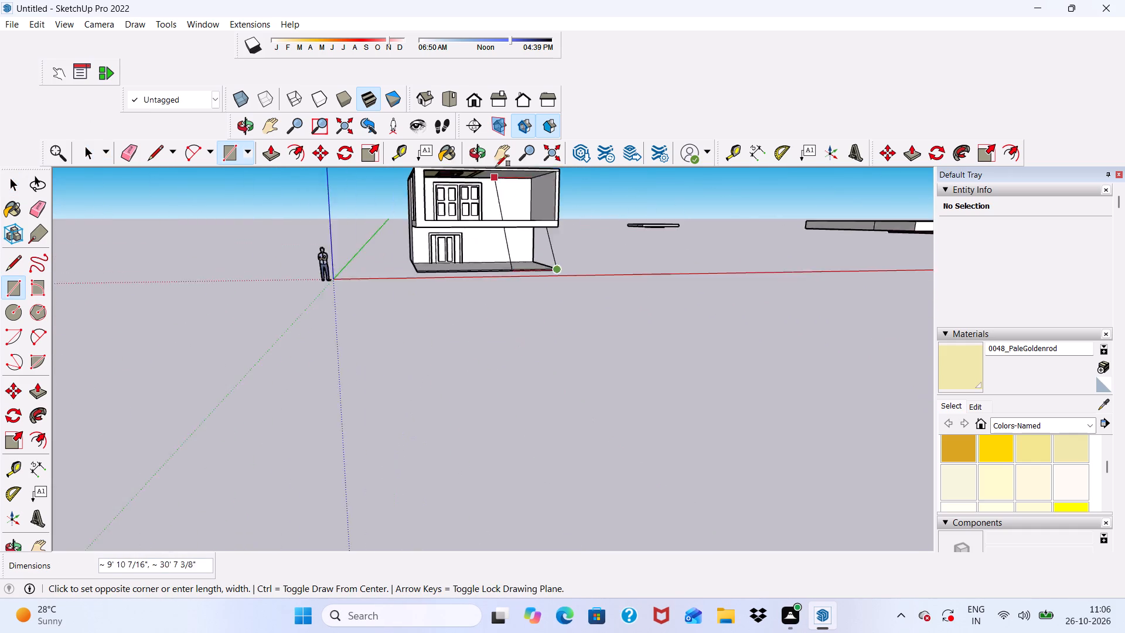
{"action": "scroll", "coordinate": [496, 166], "scroll_direction": "up", "scroll_amount": 9}
{"action": "scroll", "coordinate": [488, 168], "scroll_direction": "down", "scroll_amount": 2}
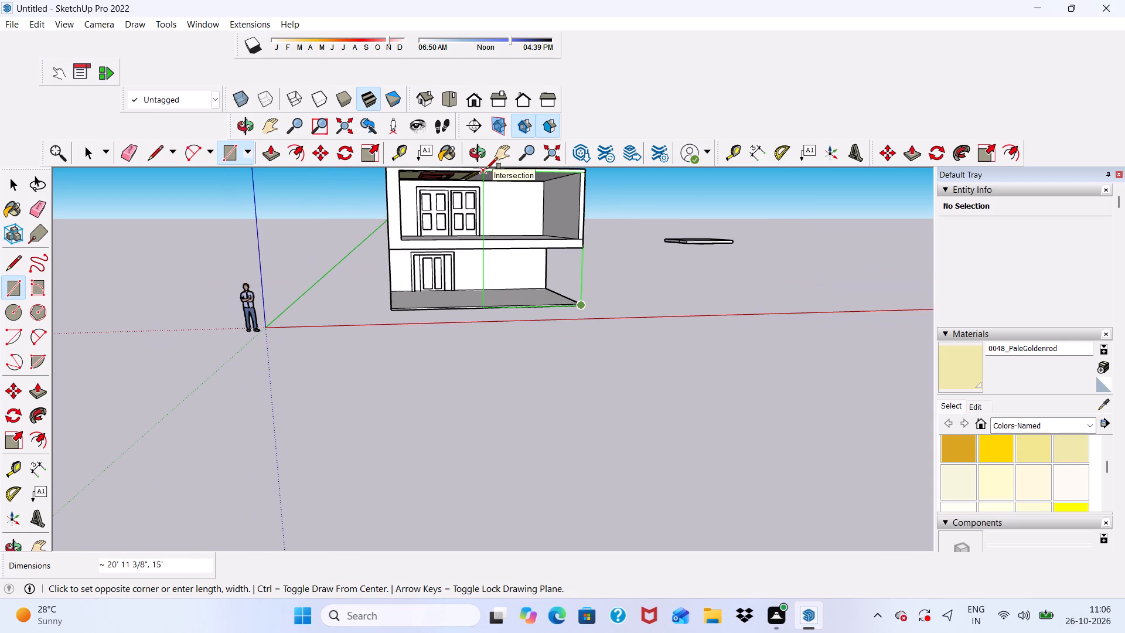
{"action": "scroll", "coordinate": [487, 168], "scroll_direction": "up", "scroll_amount": 6}
{"action": "scroll", "coordinate": [487, 168], "scroll_direction": "down", "scroll_amount": 3}
{"action": "middle_click_drag", "start_coordinate": [487, 173], "coordinate": [445, 186]}
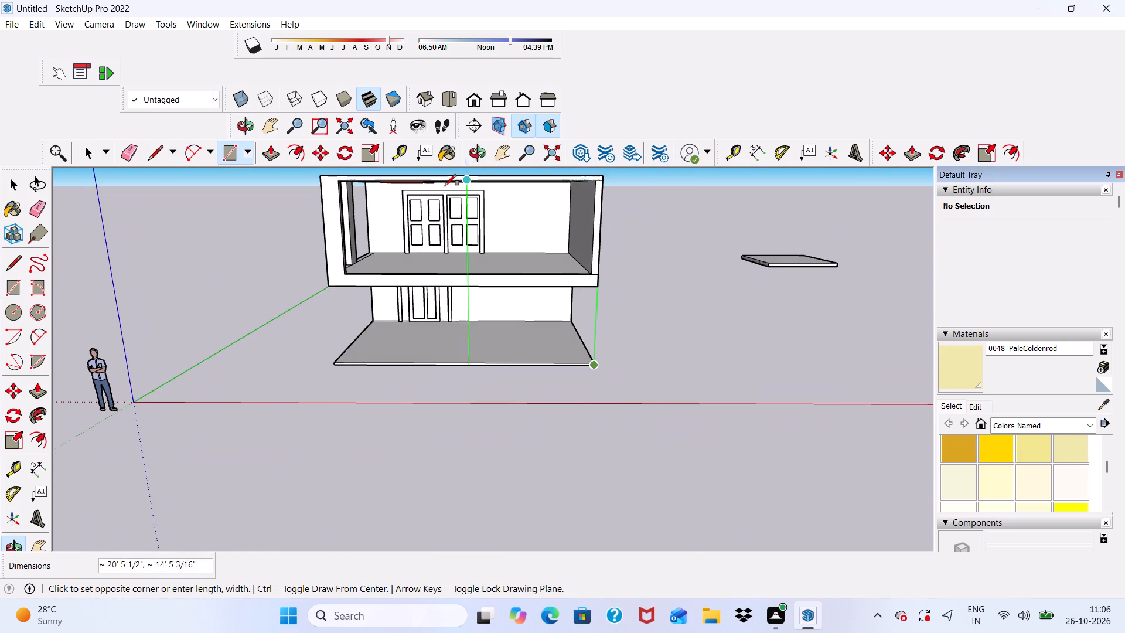
{"action": "scroll", "coordinate": [462, 173], "scroll_direction": "up", "scroll_amount": 2}
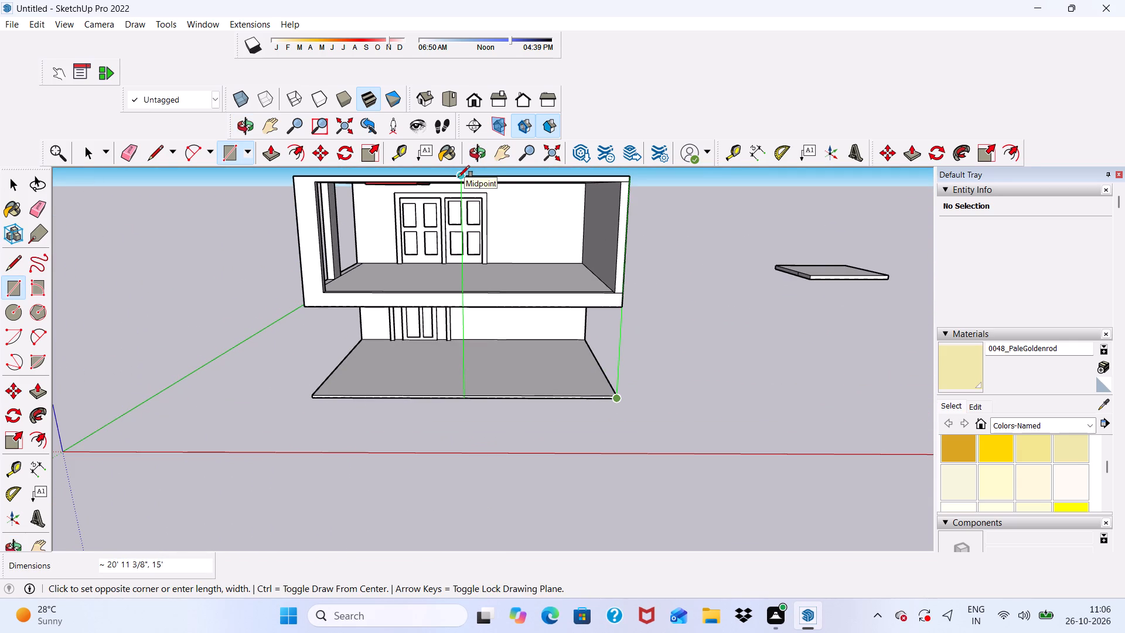
{"action": "left_click", "coordinate": [458, 177]}
Delete the face closing the upper-storey front opening beside the new rectangular wall.
{"action": "key", "text": "space"}
{"action": "left_click", "coordinate": [437, 210]}
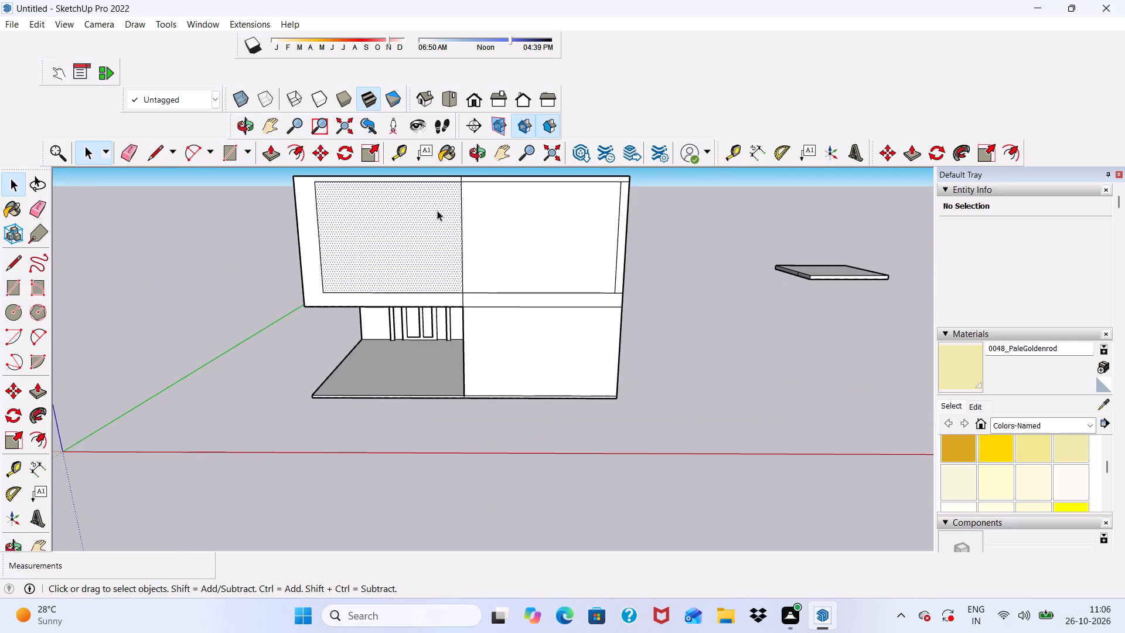
{"action": "key", "text": "Delete"}
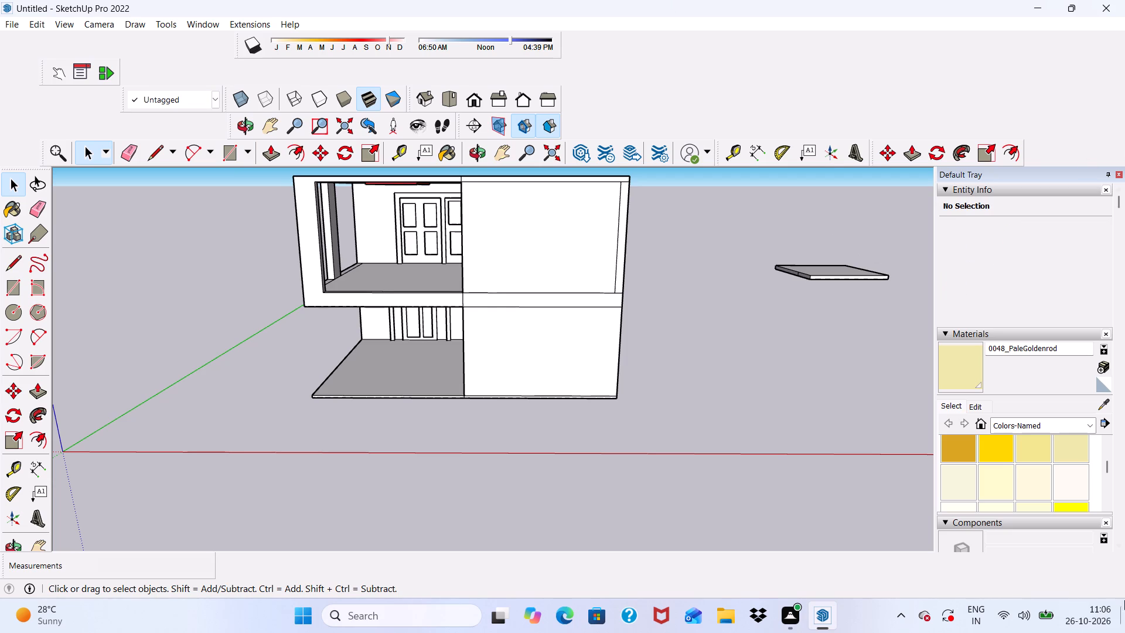
Examine the building with its new half-width front wall from the front and from above.
{"action": "scroll", "coordinate": [530, 229], "scroll_direction": "down", "scroll_amount": 3}
{"action": "middle_click_drag", "start_coordinate": [510, 291], "coordinate": [555, 253]}
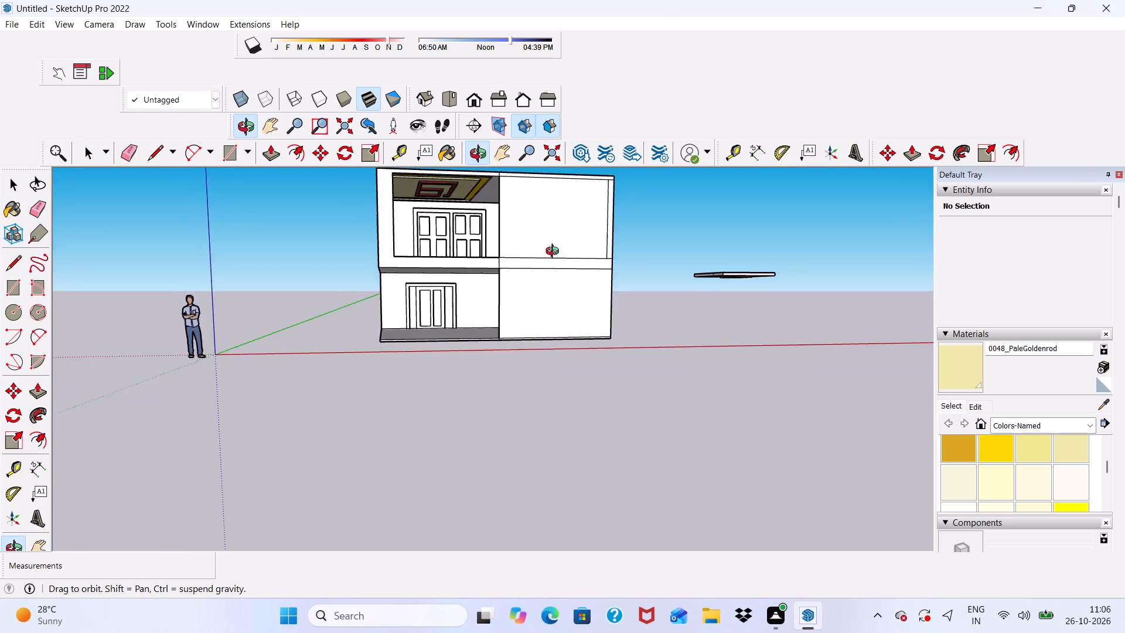
{"action": "middle_click_drag", "start_coordinate": [555, 253], "coordinate": [521, 268]}
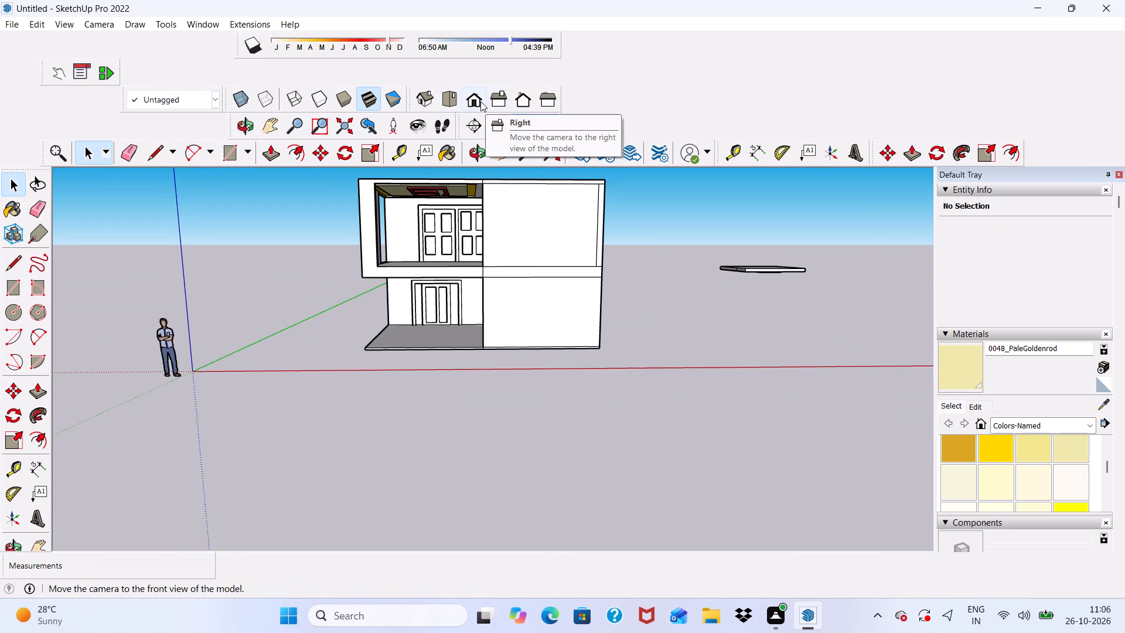
{"action": "left_click", "coordinate": [475, 99]}
{"action": "scroll", "coordinate": [512, 325], "scroll_direction": "down", "scroll_amount": 1}
{"action": "middle_click_drag", "start_coordinate": [369, 338], "coordinate": [385, 332]}
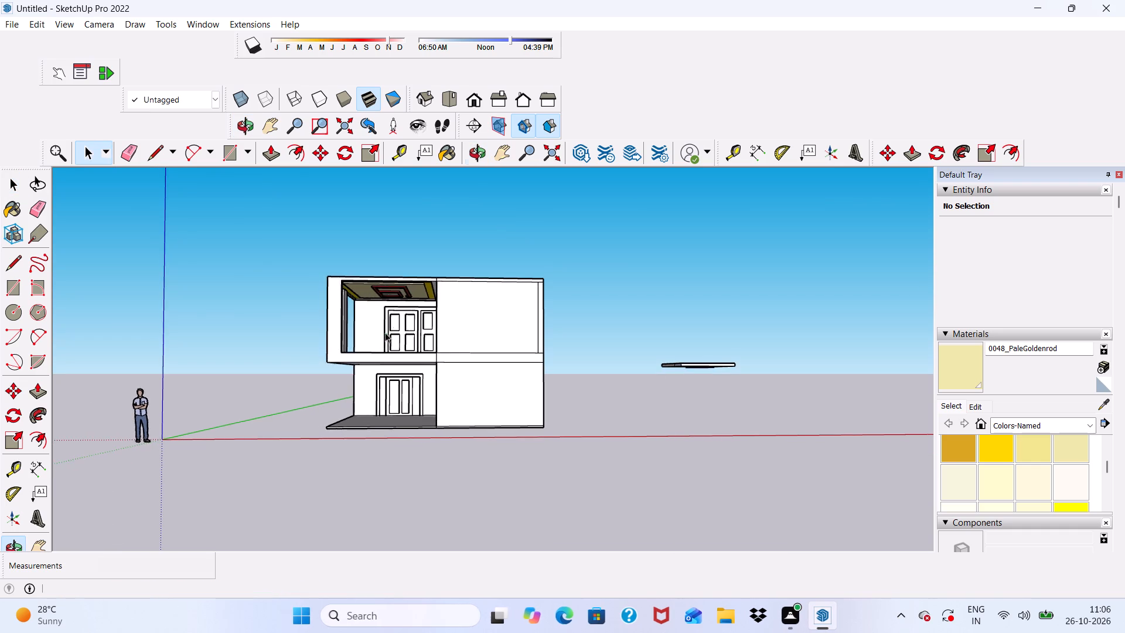
{"action": "scroll", "coordinate": [403, 293], "scroll_direction": "down", "scroll_amount": 4}
{"action": "middle_click_drag", "start_coordinate": [422, 326], "coordinate": [428, 360]}
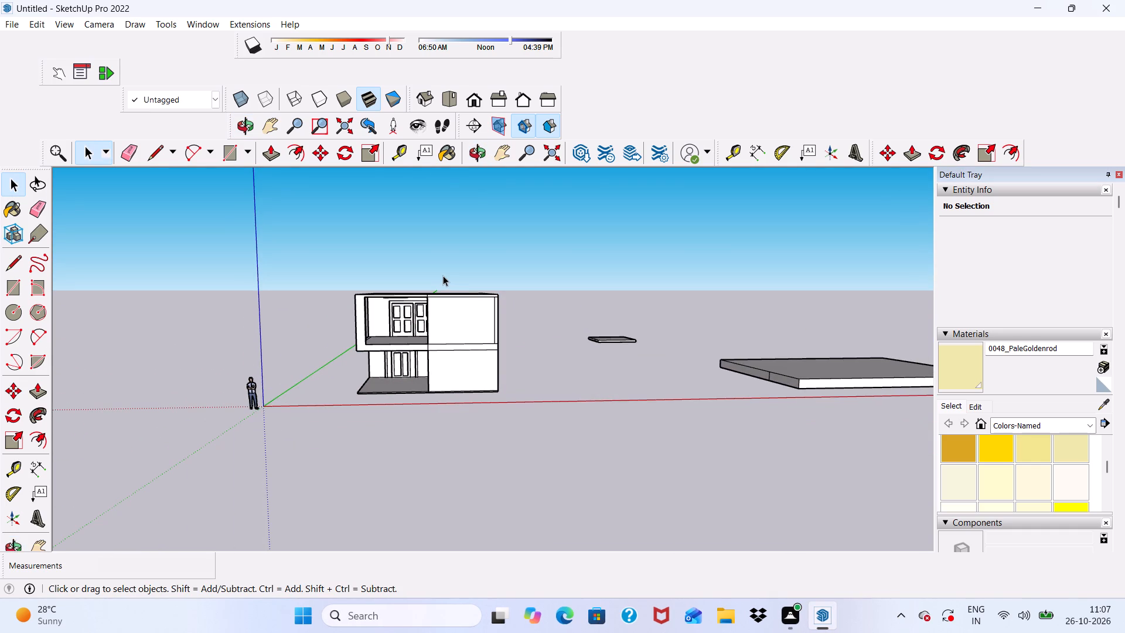
{"action": "scroll", "coordinate": [442, 270], "scroll_direction": "down", "scroll_amount": 4}
{"action": "middle_click_drag", "start_coordinate": [446, 289], "coordinate": [456, 357]}
{"action": "scroll", "coordinate": [517, 338], "scroll_direction": "up", "scroll_amount": 10}
{"action": "scroll", "coordinate": [432, 281], "scroll_direction": "down", "scroll_amount": 2}
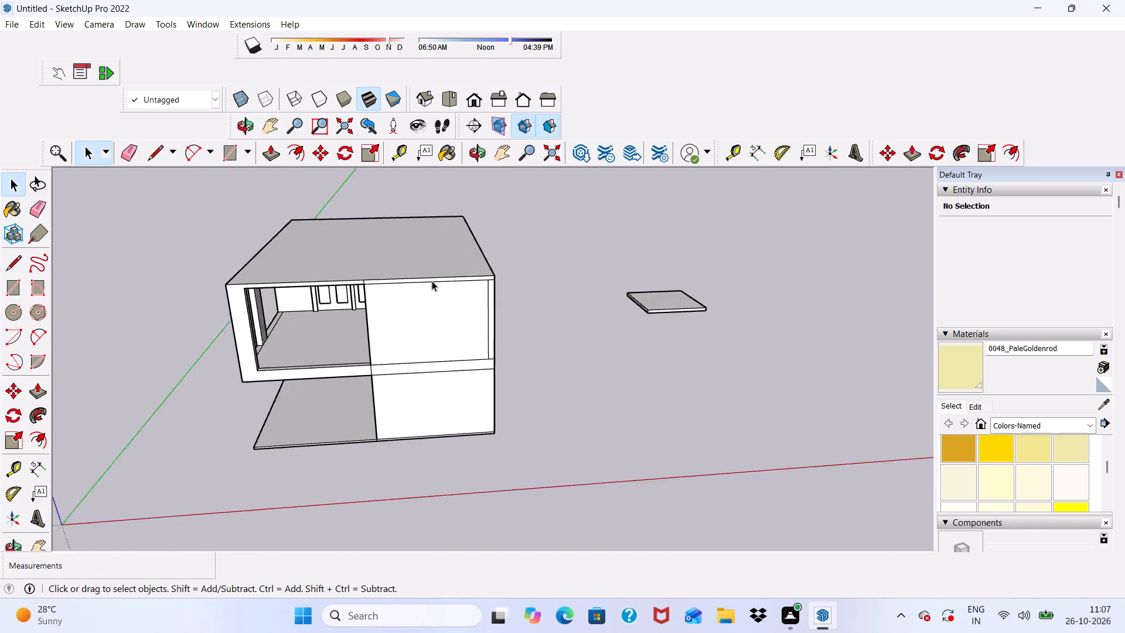
{"action": "scroll", "coordinate": [432, 281], "scroll_direction": "down", "scroll_amount": 4}
{"action": "scroll", "coordinate": [346, 226], "scroll_direction": "down", "scroll_amount": 1}
{"action": "middle_click_drag", "start_coordinate": [345, 247], "coordinate": [349, 305]}
{"action": "middle_click_drag", "start_coordinate": [348, 295], "coordinate": [347, 219]}
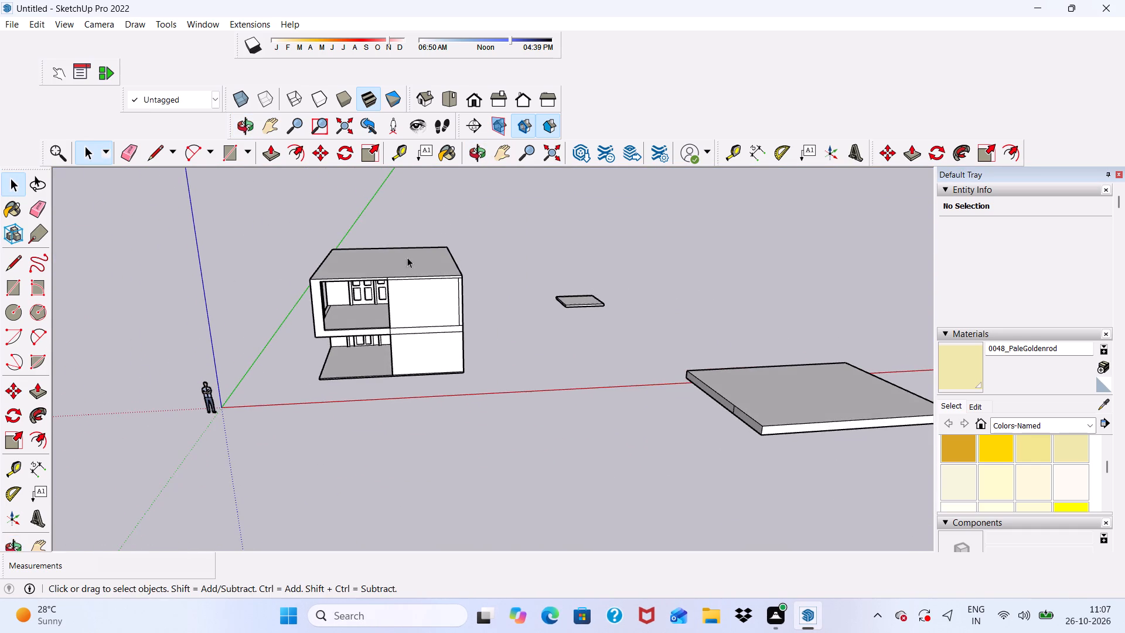
{"action": "middle_click_drag", "start_coordinate": [412, 275], "coordinate": [433, 189]}
{"action": "scroll", "coordinate": [432, 274], "scroll_direction": "up", "scroll_amount": 11}
{"action": "scroll", "coordinate": [402, 261], "scroll_direction": "down", "scroll_amount": 2}
{"action": "middle_click_drag", "start_coordinate": [401, 264], "coordinate": [435, 288]}
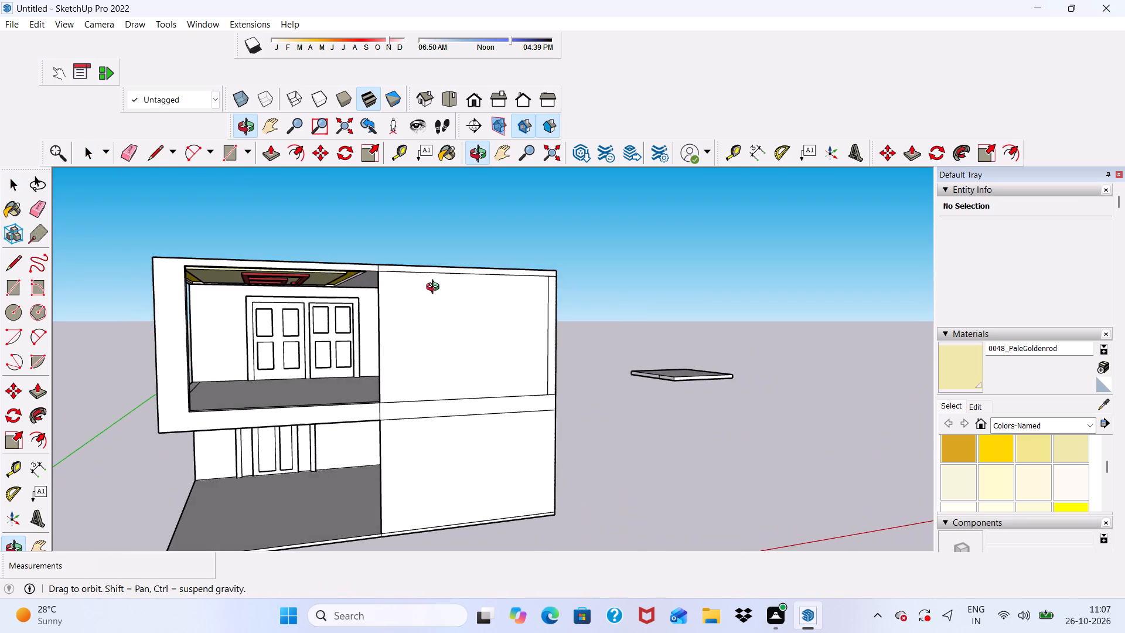
{"action": "middle_click_drag", "start_coordinate": [435, 288], "coordinate": [435, 289]}
{"action": "scroll", "coordinate": [411, 342], "scroll_direction": "up", "scroll_amount": 1}
{"action": "scroll", "coordinate": [408, 334], "scroll_direction": "down", "scroll_amount": 1}
{"action": "middle_click_drag", "start_coordinate": [408, 334], "coordinate": [403, 357]}
{"action": "scroll", "coordinate": [402, 357], "scroll_direction": "down", "scroll_amount": 1}
Push/Pull the upper-storey face of the new front wall outward by 3".
{"action": "left_click", "coordinate": [412, 355]}
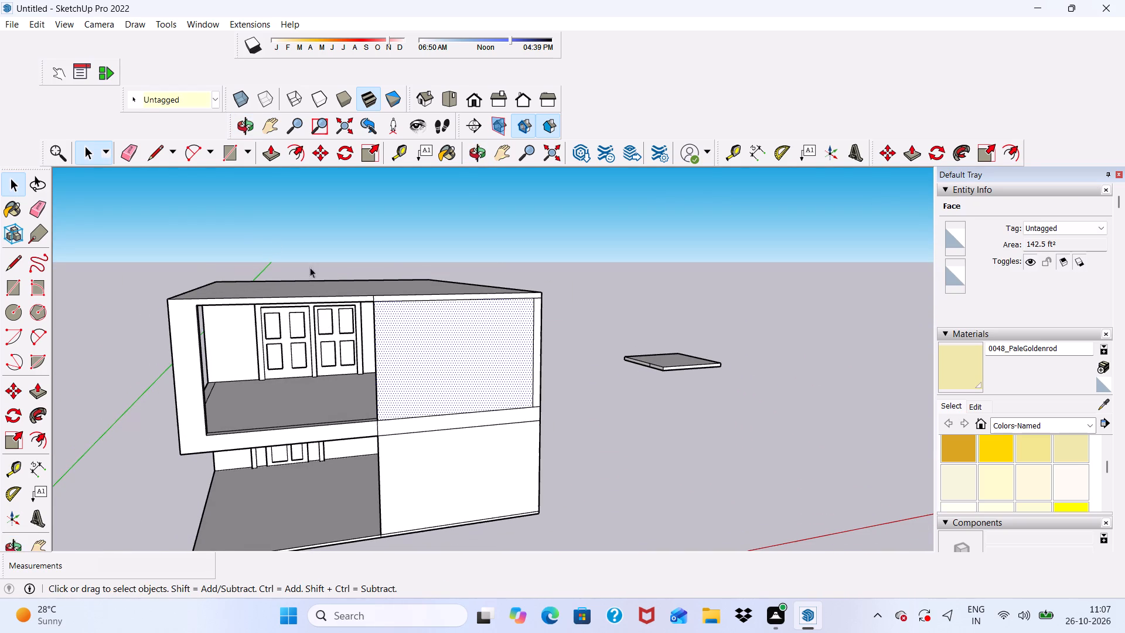
{"action": "left_click_drag", "start_coordinate": [276, 151], "coordinate": [275, 156]}
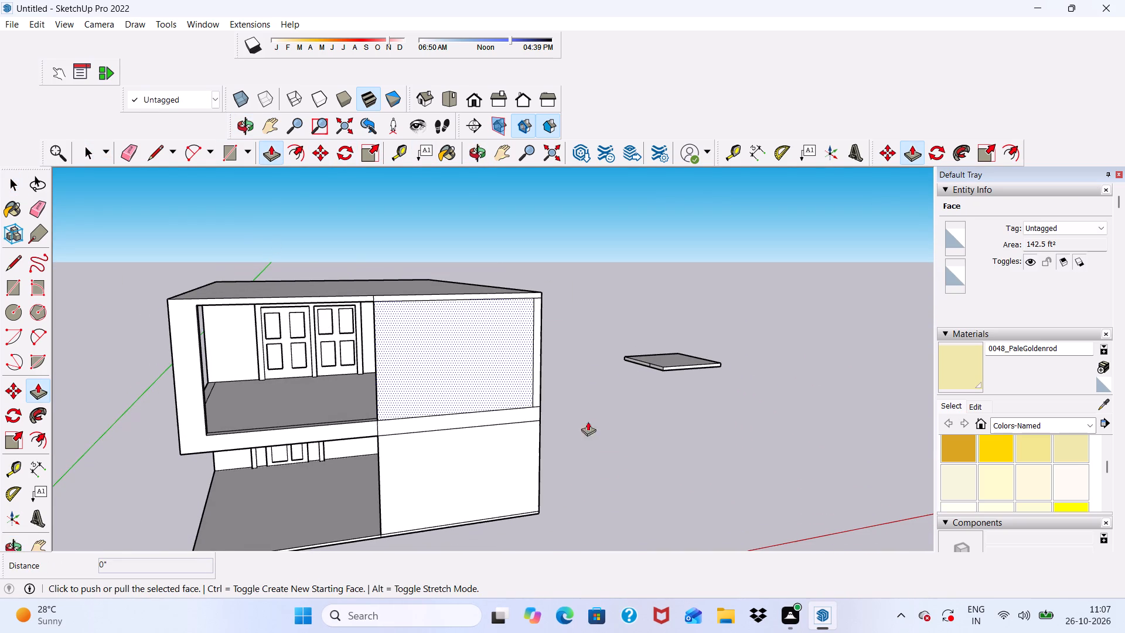
{"action": "left_click", "coordinate": [412, 355]}
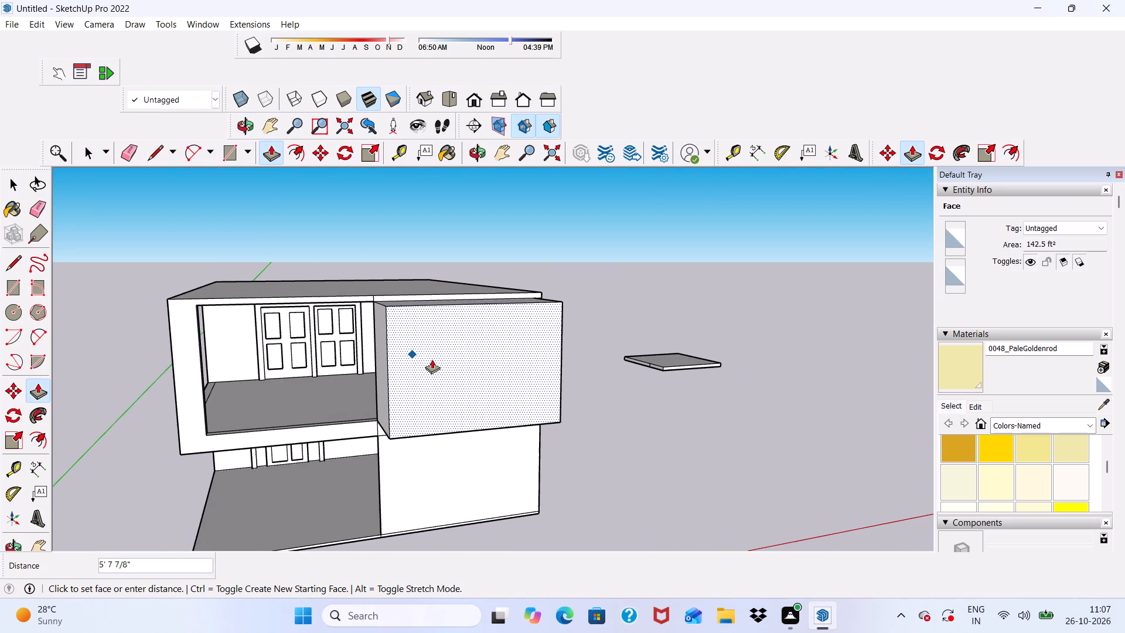
{"action": "type", "text": "3\""}
{"action": "key", "text": "Return"}
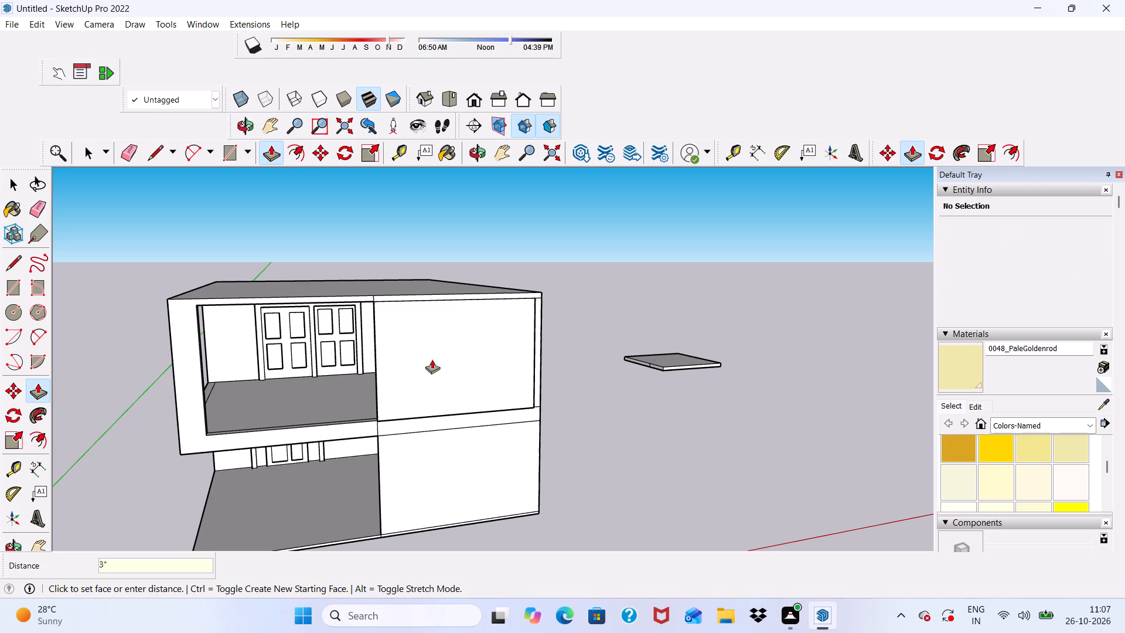
Push/Pull the new front wall's lower-storey face and the band between the storeys outward by 3", matching the upper-storey face.
{"action": "scroll", "coordinate": [412, 504], "scroll_direction": "up", "scroll_amount": 5}
{"action": "left_click", "coordinate": [412, 500]}
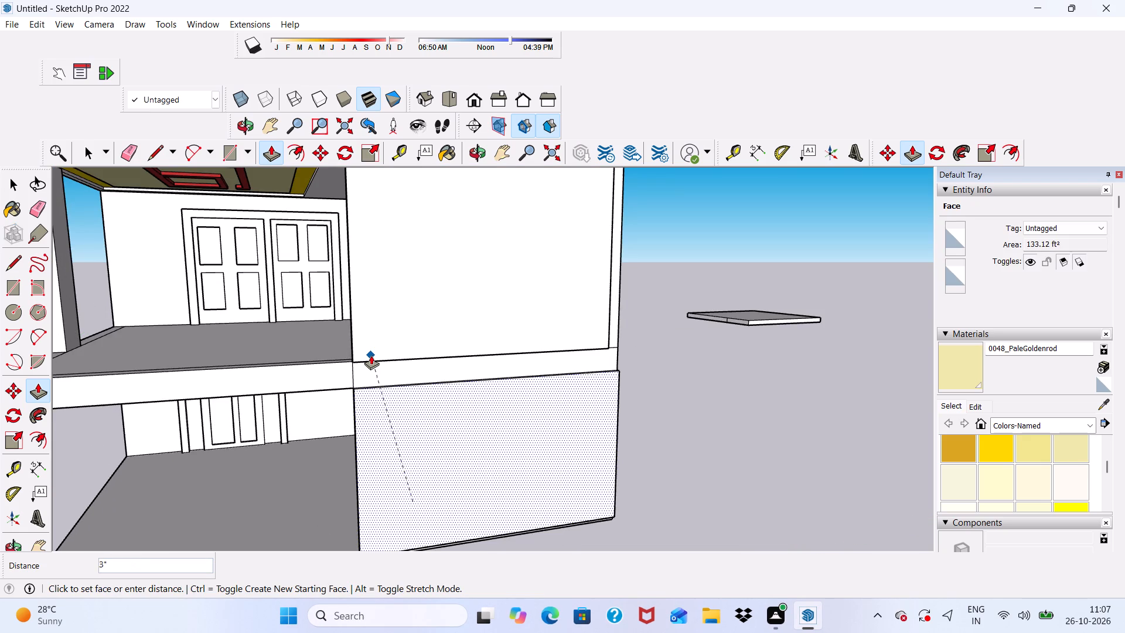
{"action": "scroll", "coordinate": [380, 368], "scroll_direction": "up", "scroll_amount": 10}
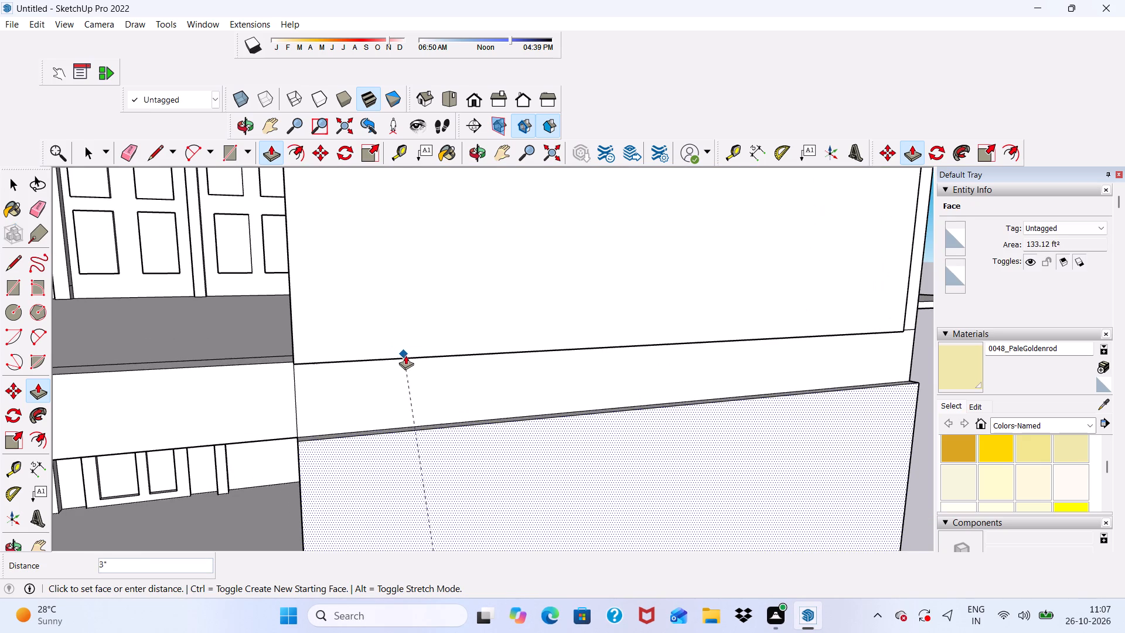
{"action": "left_click", "coordinate": [419, 358]}
{"action": "left_click", "coordinate": [384, 390]}
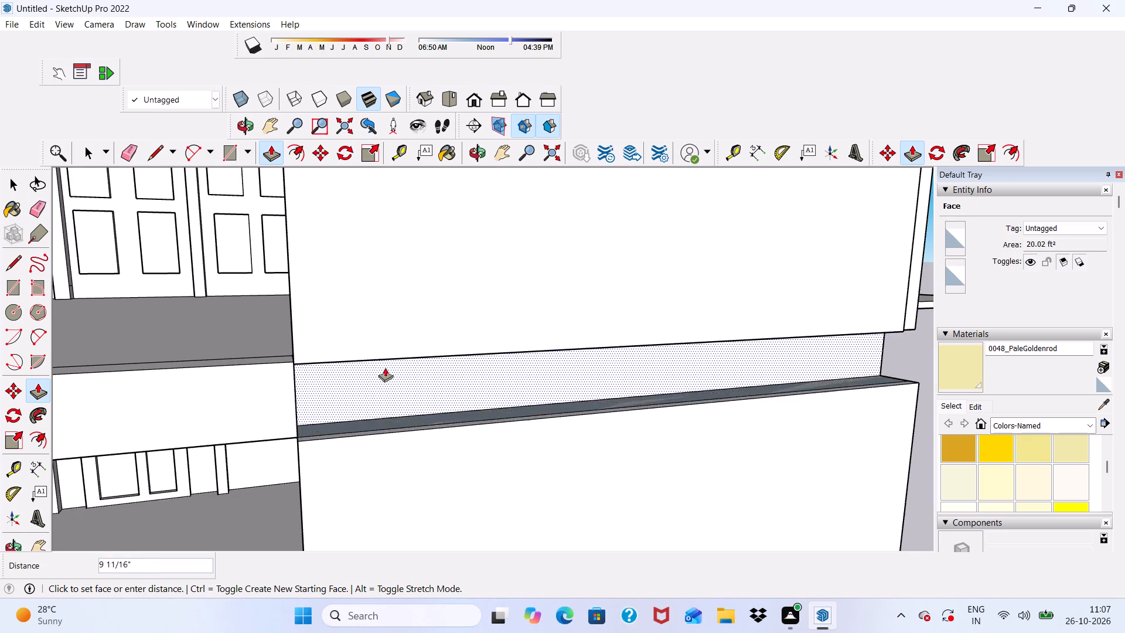
{"action": "left_click", "coordinate": [364, 331]}
Push/Pull the roof-edge band above the new front wall outward by 3", flush with the wall face.
{"action": "scroll", "coordinate": [349, 376], "scroll_direction": "down", "scroll_amount": 6}
{"action": "middle_click_drag", "start_coordinate": [383, 417], "coordinate": [446, 437]}
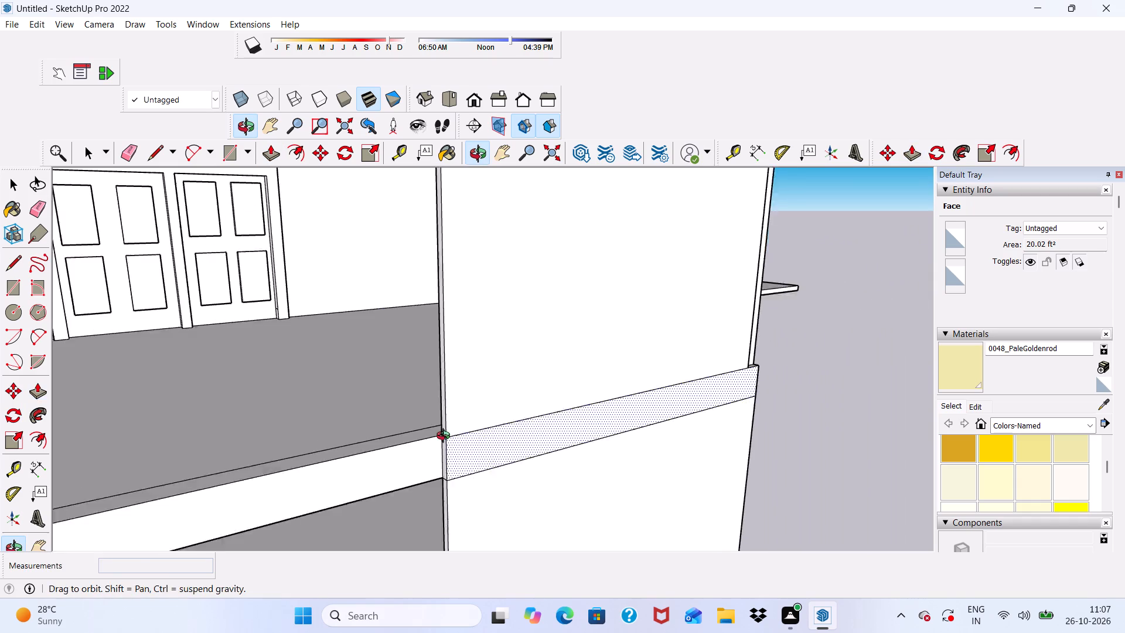
{"action": "middle_click_drag", "start_coordinate": [446, 437], "coordinate": [472, 437]}
{"action": "scroll", "coordinate": [453, 409], "scroll_direction": "down", "scroll_amount": 12}
{"action": "scroll", "coordinate": [509, 321], "scroll_direction": "up", "scroll_amount": 13}
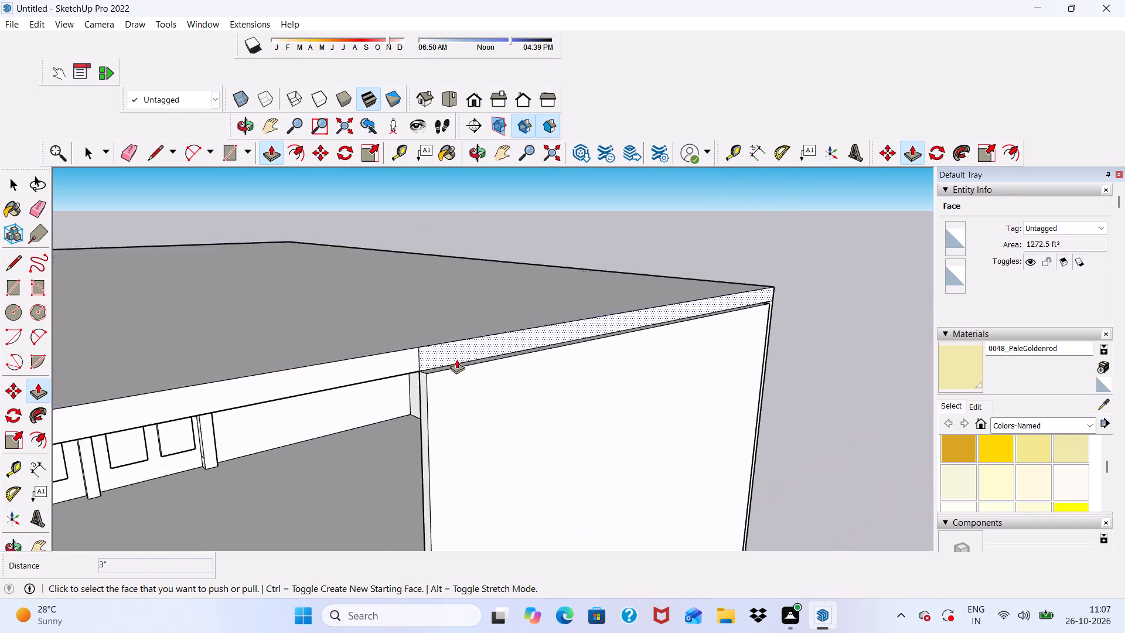
{"action": "scroll", "coordinate": [456, 359], "scroll_direction": "up", "scroll_amount": 4}
{"action": "left_click", "coordinate": [443, 345]}
{"action": "left_click", "coordinate": [429, 392]}
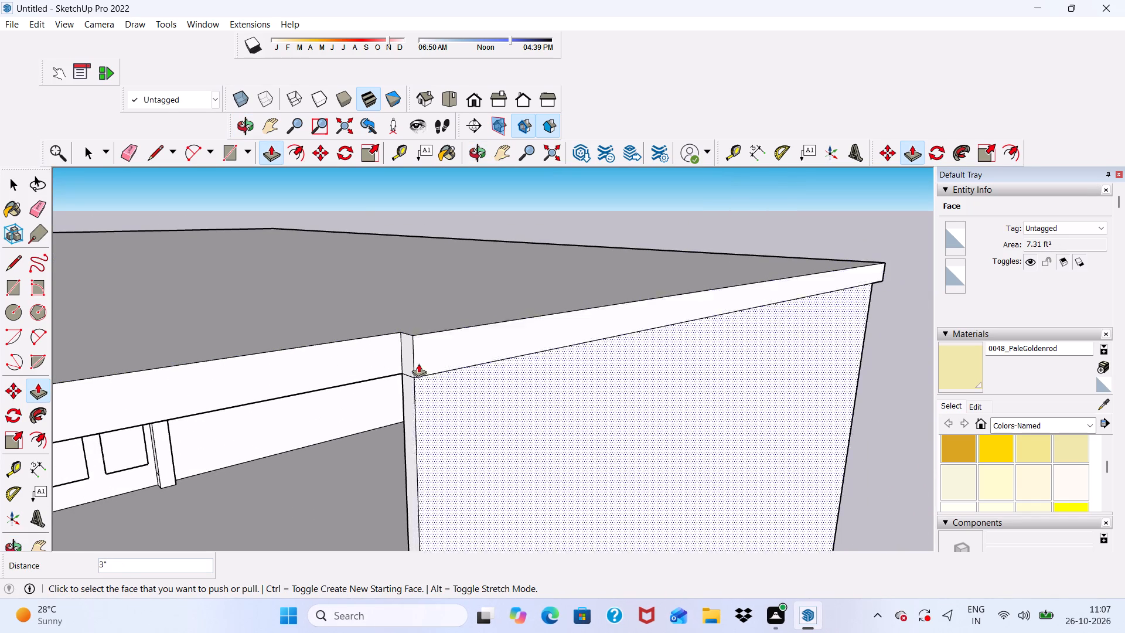
Delete the ground-floor end wall face on the side opposite the open end of the building.
{"action": "scroll", "coordinate": [416, 347], "scroll_direction": "down", "scroll_amount": 6}
{"action": "scroll", "coordinate": [373, 518], "scroll_direction": "down", "scroll_amount": 2}
{"action": "middle_click_drag", "start_coordinate": [401, 492], "coordinate": [464, 394]}
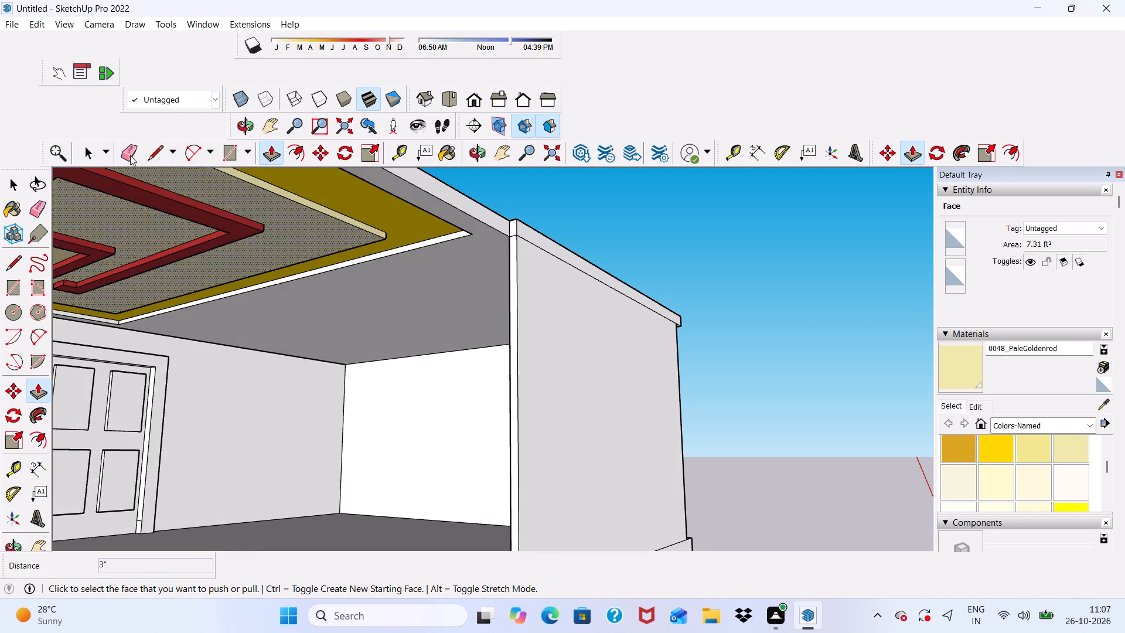
{"action": "left_click", "coordinate": [121, 152]}
{"action": "scroll", "coordinate": [605, 185], "scroll_direction": "down", "scroll_amount": 1}
{"action": "scroll", "coordinate": [613, 193], "scroll_direction": "up", "scroll_amount": 5}
{"action": "scroll", "coordinate": [469, 383], "scroll_direction": "down", "scroll_amount": 5}
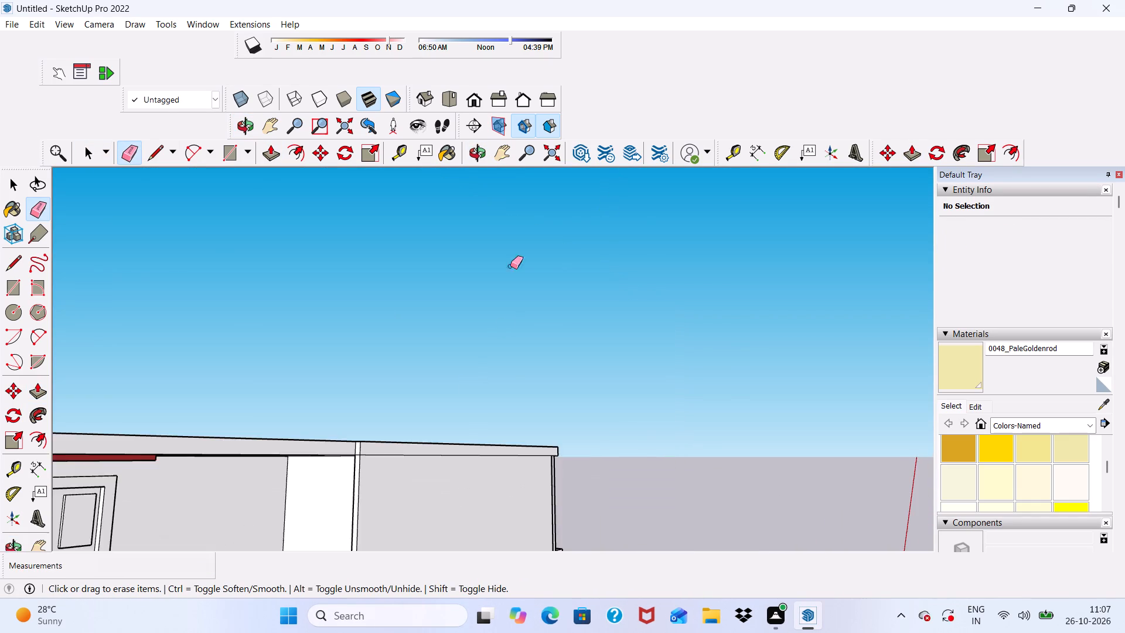
{"action": "scroll", "coordinate": [502, 281], "scroll_direction": "down", "scroll_amount": 5}
{"action": "scroll", "coordinate": [458, 394], "scroll_direction": "up", "scroll_amount": 10}
{"action": "scroll", "coordinate": [453, 360], "scroll_direction": "down", "scroll_amount": 11}
{"action": "middle_click_drag", "start_coordinate": [526, 443], "coordinate": [627, 428]}
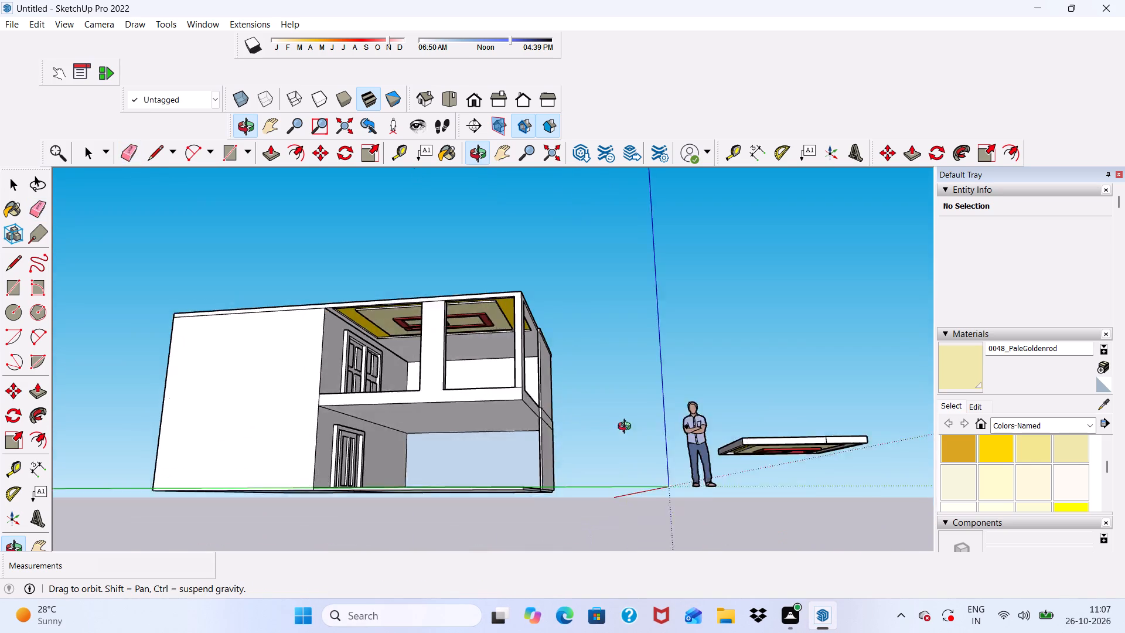
{"action": "middle_click_drag", "start_coordinate": [627, 428], "coordinate": [628, 443]}
{"action": "key", "text": "space"}
{"action": "left_click", "coordinate": [449, 462]}
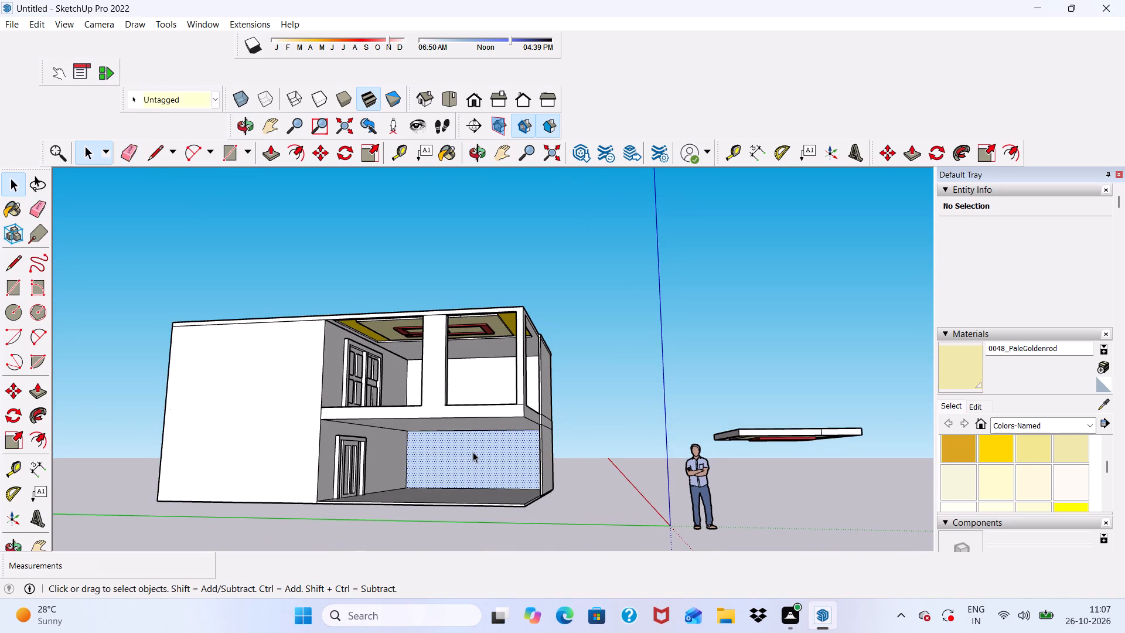
{"action": "key", "text": "Delete"}
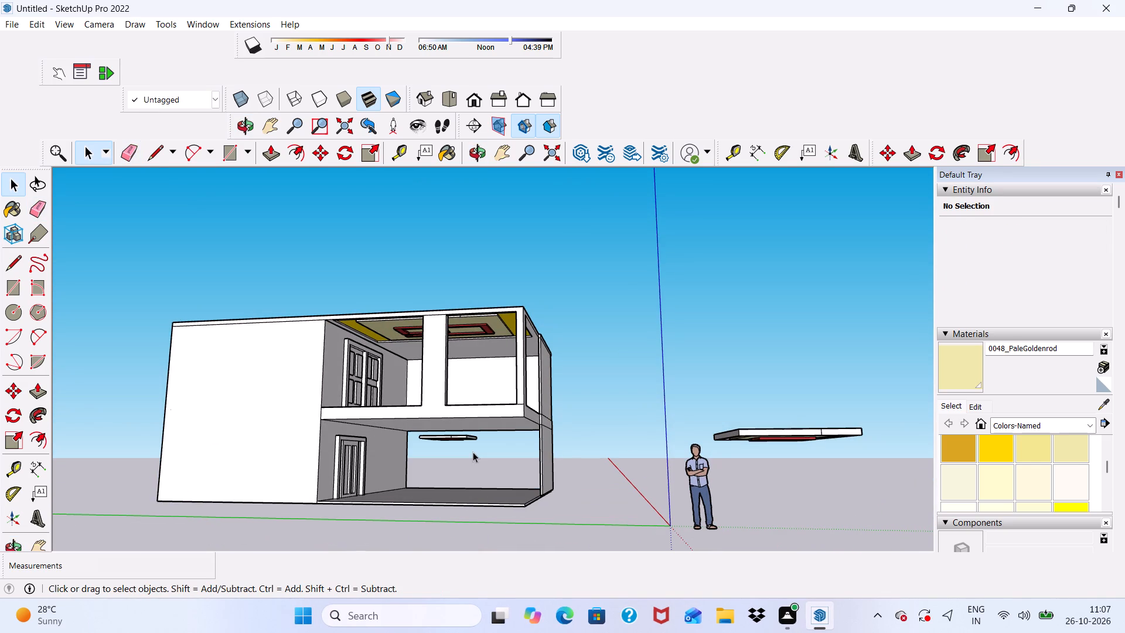
Erase the seam lines between the roof-edge band and the new front wall, on its front face and narrow side.
{"action": "scroll", "coordinate": [519, 435], "scroll_direction": "down", "scroll_amount": 5}
{"action": "middle_click_drag", "start_coordinate": [520, 431], "coordinate": [413, 462]}
{"action": "scroll", "coordinate": [528, 409], "scroll_direction": "up", "scroll_amount": 7}
{"action": "scroll", "coordinate": [384, 407], "scroll_direction": "up", "scroll_amount": 2}
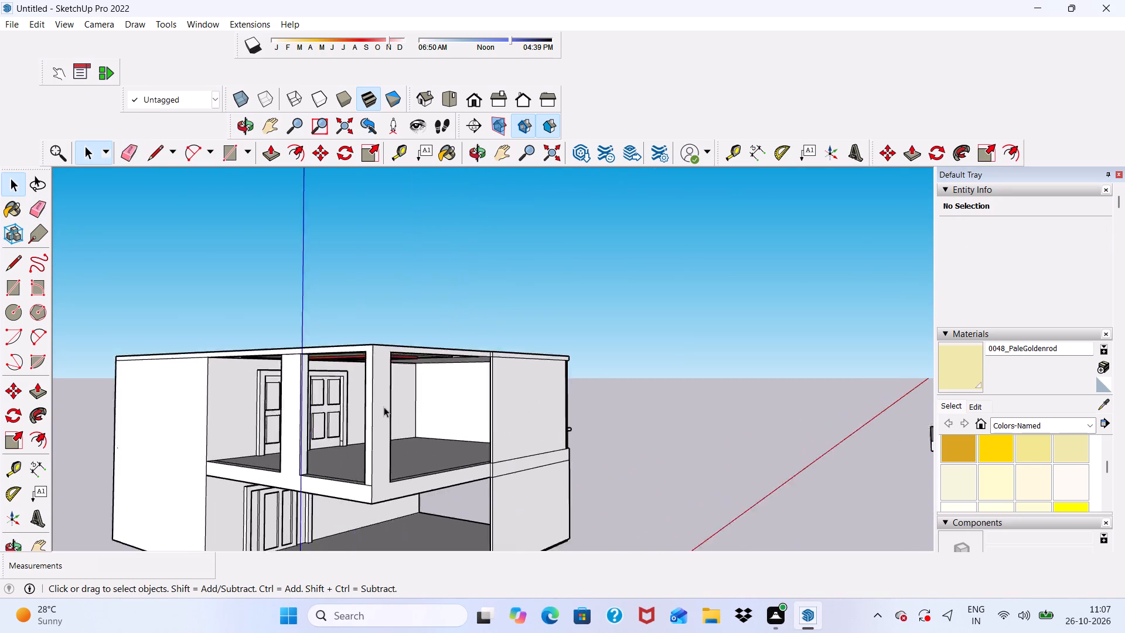
{"action": "scroll", "coordinate": [384, 407], "scroll_direction": "up", "scroll_amount": 1}
{"action": "scroll", "coordinate": [393, 406], "scroll_direction": "down", "scroll_amount": 3}
{"action": "middle_click_drag", "start_coordinate": [554, 400], "coordinate": [537, 399]}
{"action": "scroll", "coordinate": [504, 382], "scroll_direction": "up", "scroll_amount": 5}
{"action": "scroll", "coordinate": [444, 313], "scroll_direction": "up", "scroll_amount": 4}
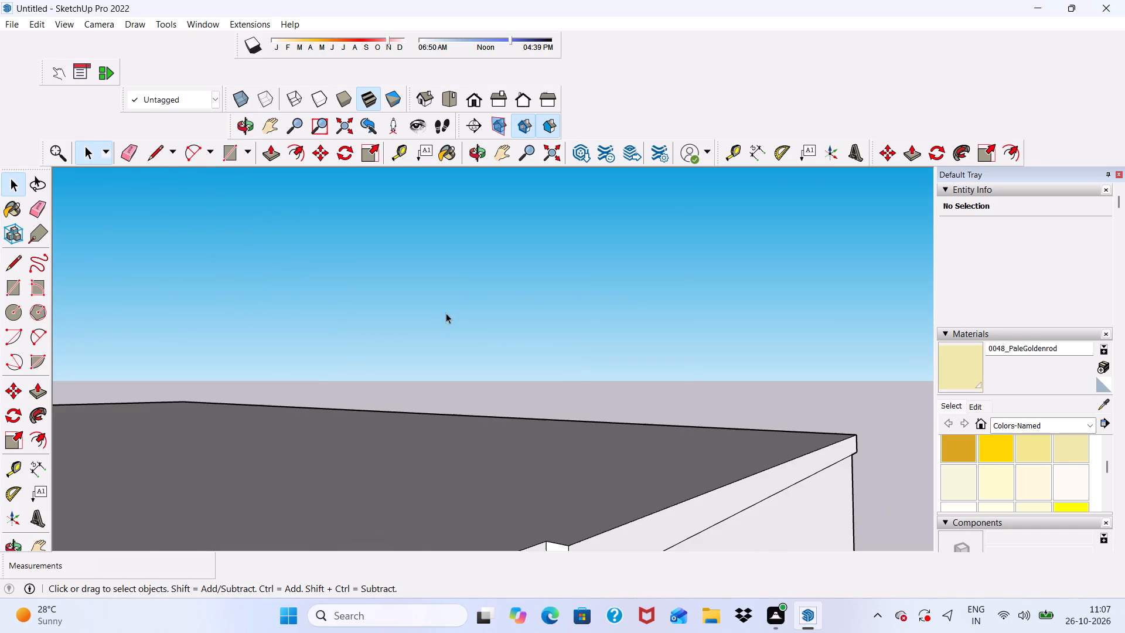
{"action": "scroll", "coordinate": [446, 313], "scroll_direction": "up", "scroll_amount": 1}
{"action": "scroll", "coordinate": [267, 301], "scroll_direction": "down", "scroll_amount": 2}
{"action": "left_click", "coordinate": [129, 150]}
{"action": "scroll", "coordinate": [337, 400], "scroll_direction": "up", "scroll_amount": 3}
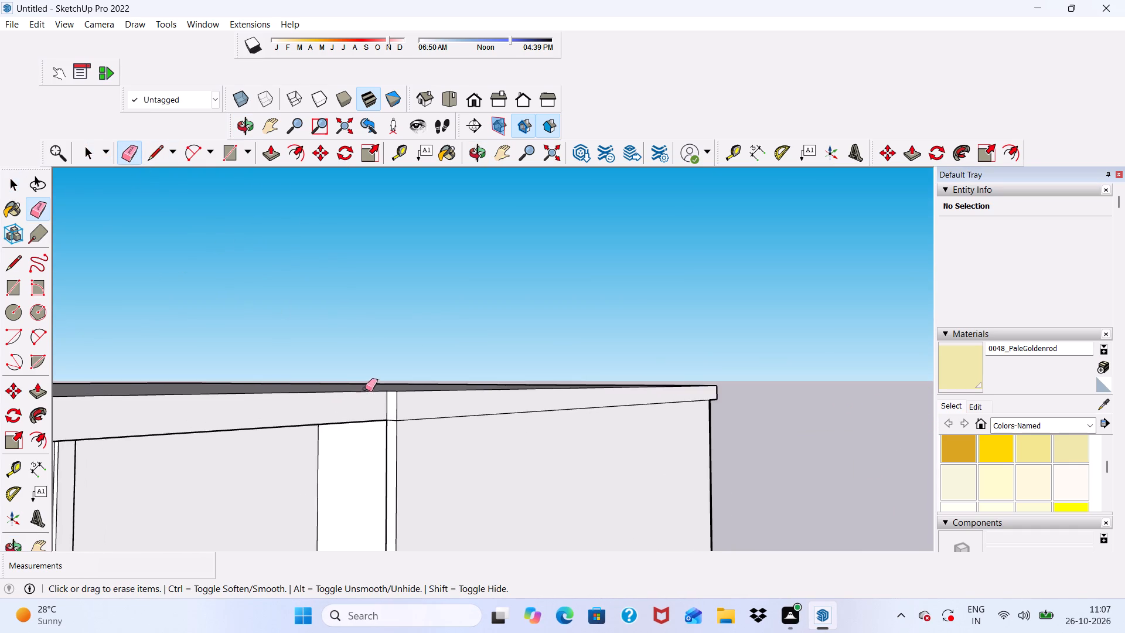
{"action": "scroll", "coordinate": [365, 389], "scroll_direction": "up", "scroll_amount": 3}
{"action": "left_click_drag", "start_coordinate": [425, 394], "coordinate": [428, 451]}
{"action": "scroll", "coordinate": [335, 417], "scroll_direction": "up", "scroll_amount": 12}
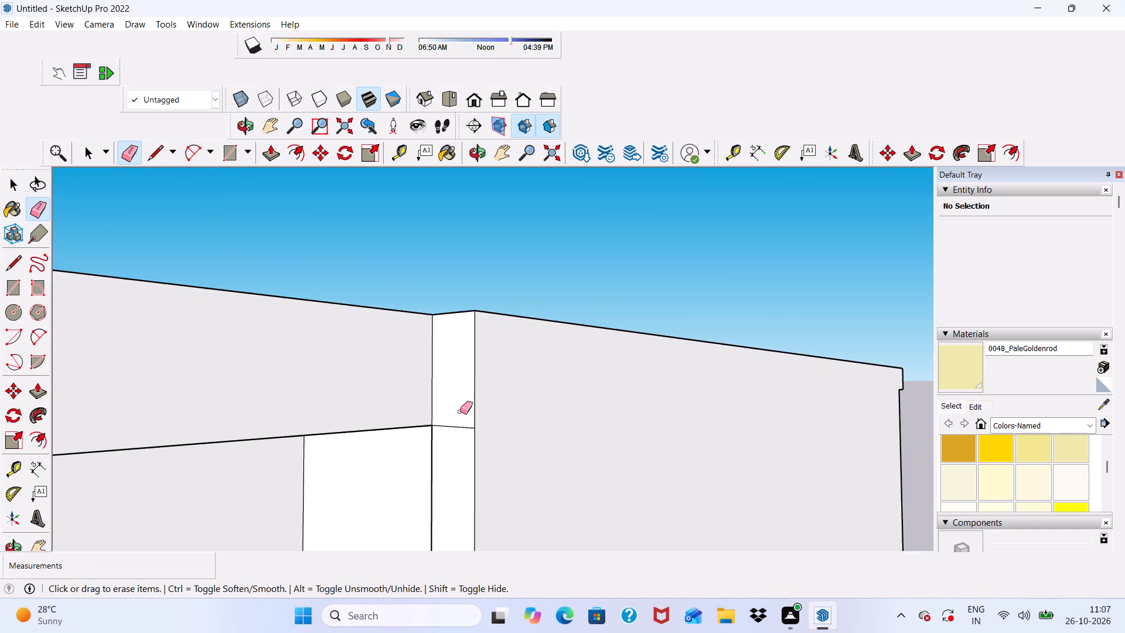
{"action": "scroll", "coordinate": [460, 411], "scroll_direction": "up", "scroll_amount": 3}
{"action": "left_click_drag", "start_coordinate": [460, 412], "coordinate": [466, 442]}
Erase the two horizontal seam lines between the storeys on the new wall's front face.
{"action": "scroll", "coordinate": [451, 407], "scroll_direction": "down", "scroll_amount": 7}
{"action": "scroll", "coordinate": [666, 330], "scroll_direction": "up", "scroll_amount": 1}
{"action": "scroll", "coordinate": [666, 334], "scroll_direction": "down", "scroll_amount": 7}
{"action": "middle_click_drag", "start_coordinate": [683, 414], "coordinate": [498, 433]}
{"action": "scroll", "coordinate": [717, 367], "scroll_direction": "up", "scroll_amount": 1}
{"action": "scroll", "coordinate": [722, 372], "scroll_direction": "down", "scroll_amount": 4}
{"action": "middle_click_drag", "start_coordinate": [836, 424], "coordinate": [831, 376]}
{"action": "scroll", "coordinate": [747, 247], "scroll_direction": "down", "scroll_amount": 7}
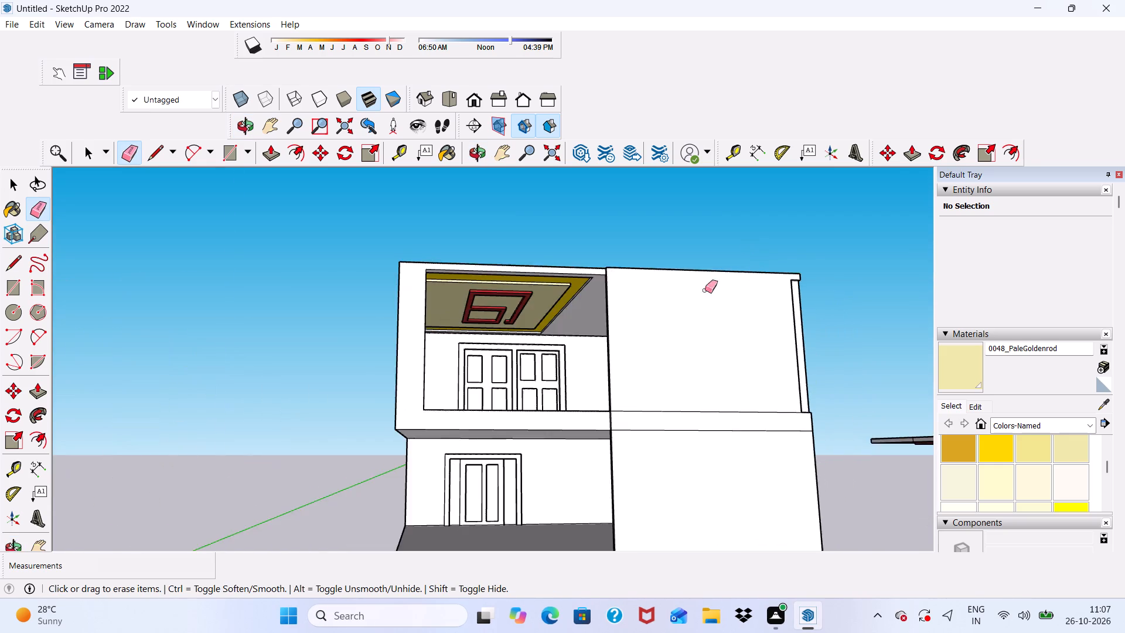
{"action": "scroll", "coordinate": [705, 290], "scroll_direction": "down", "scroll_amount": 2}
{"action": "scroll", "coordinate": [629, 406], "scroll_direction": "up", "scroll_amount": 10}
{"action": "left_click_drag", "start_coordinate": [678, 327], "coordinate": [680, 339]}
{"action": "left_click_drag", "start_coordinate": [680, 341], "coordinate": [684, 387]}
Erase the short seam lines at floor-slab level on the new wall's narrow side beside the opening.
{"action": "scroll", "coordinate": [668, 372], "scroll_direction": "down", "scroll_amount": 5}
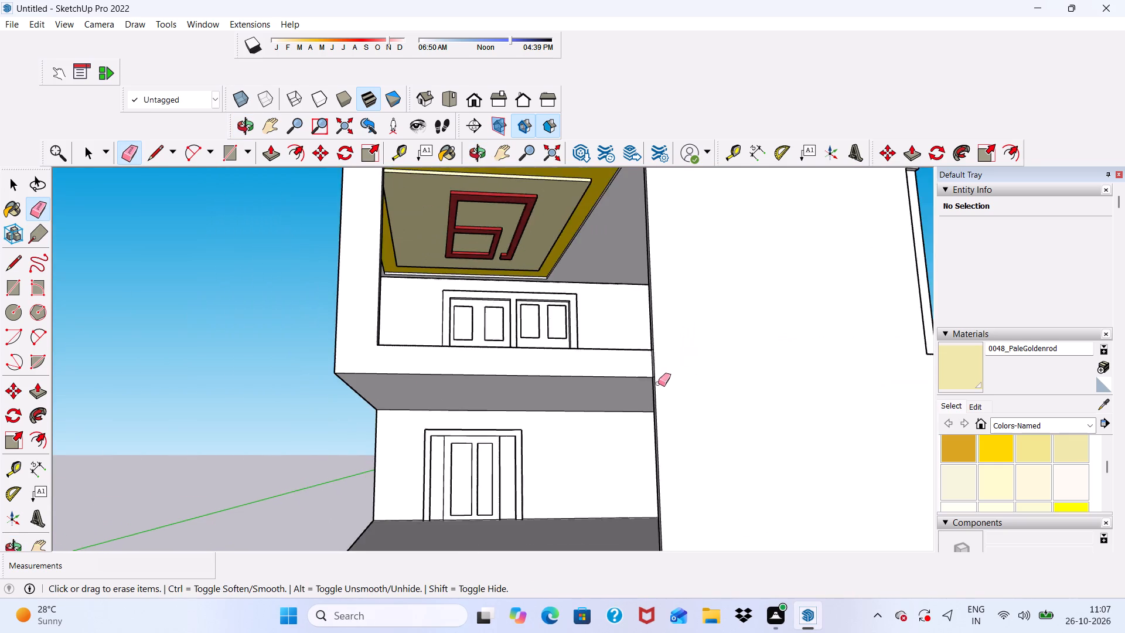
{"action": "middle_click_drag", "start_coordinate": [658, 383], "coordinate": [750, 430]}
{"action": "scroll", "coordinate": [749, 410], "scroll_direction": "up", "scroll_amount": 17}
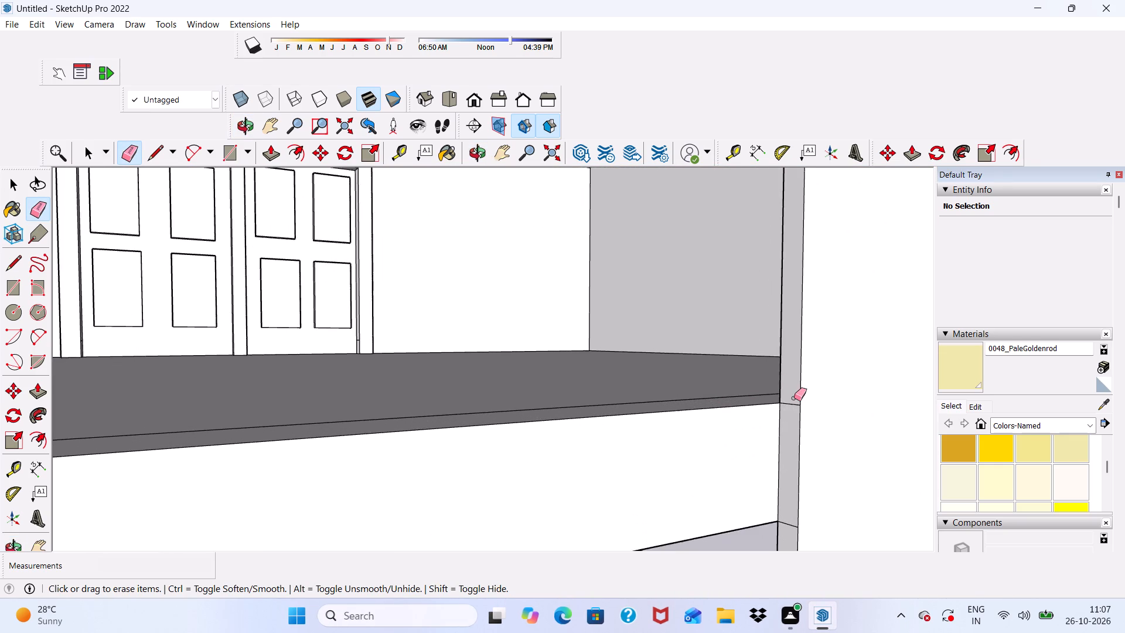
{"action": "scroll", "coordinate": [794, 398], "scroll_direction": "up", "scroll_amount": 4}
{"action": "left_click_drag", "start_coordinate": [797, 400], "coordinate": [797, 409]}
{"action": "scroll", "coordinate": [784, 356], "scroll_direction": "down", "scroll_amount": 7}
{"action": "scroll", "coordinate": [762, 495], "scroll_direction": "up", "scroll_amount": 5}
{"action": "scroll", "coordinate": [777, 467], "scroll_direction": "down", "scroll_amount": 1}
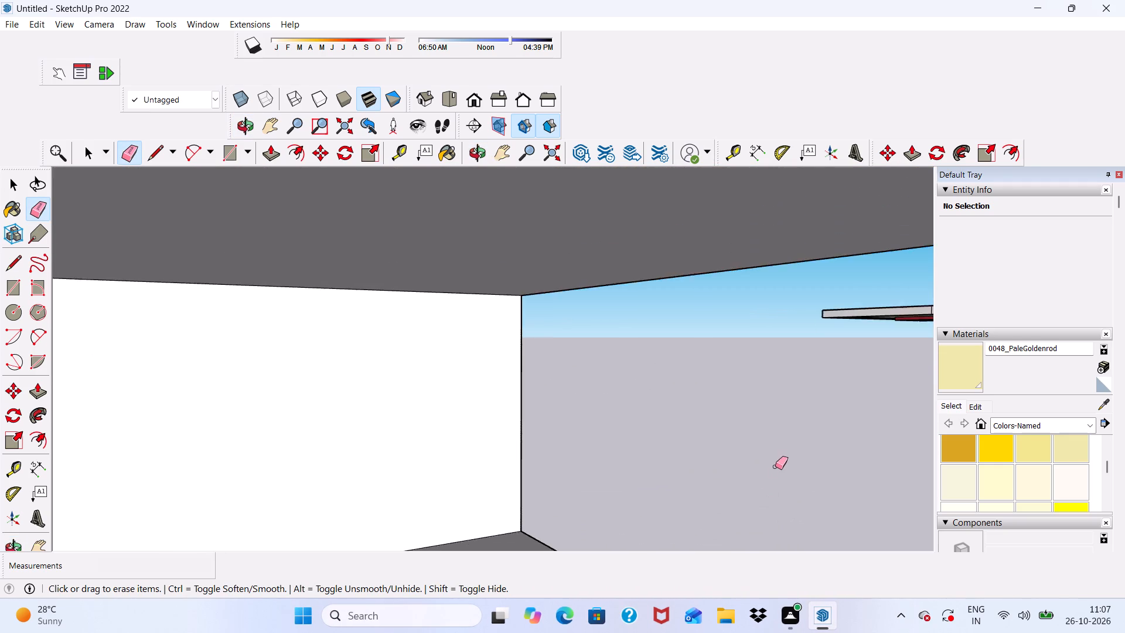
{"action": "scroll", "coordinate": [775, 467], "scroll_direction": "down", "scroll_amount": 5}
{"action": "scroll", "coordinate": [745, 407], "scroll_direction": "up", "scroll_amount": 9}
{"action": "left_click_drag", "start_coordinate": [749, 396], "coordinate": [751, 404]}
Push/Pull the new front wall's narrow side face beside the opening inward by about 5 3/8", narrowing the wall.
{"action": "scroll", "coordinate": [738, 380], "scroll_direction": "down", "scroll_amount": 3}
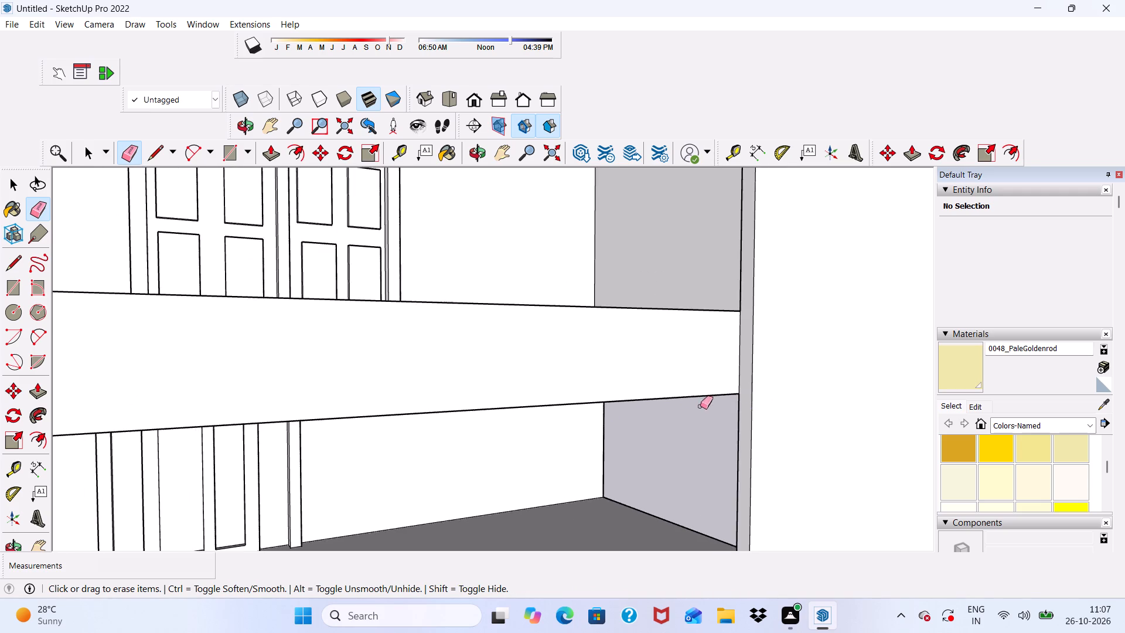
{"action": "scroll", "coordinate": [700, 406], "scroll_direction": "down", "scroll_amount": 14}
{"action": "middle_click_drag", "start_coordinate": [649, 336], "coordinate": [740, 389]}
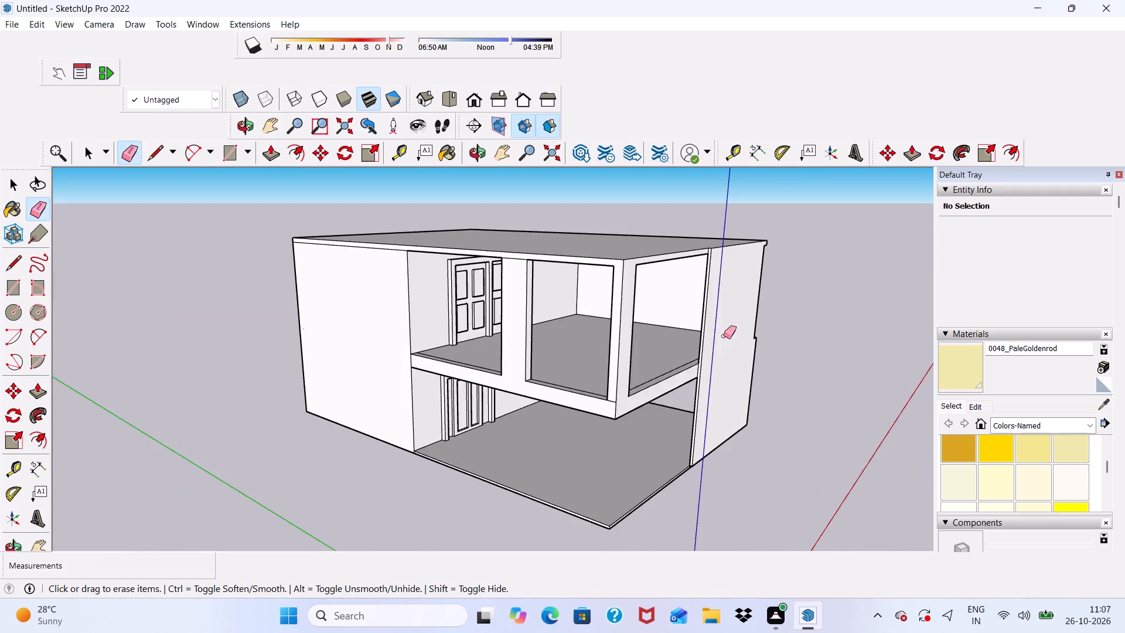
{"action": "scroll", "coordinate": [686, 282], "scroll_direction": "up", "scroll_amount": 6}
{"action": "scroll", "coordinate": [721, 209], "scroll_direction": "up", "scroll_amount": 1}
{"action": "scroll", "coordinate": [727, 226], "scroll_direction": "down", "scroll_amount": 2}
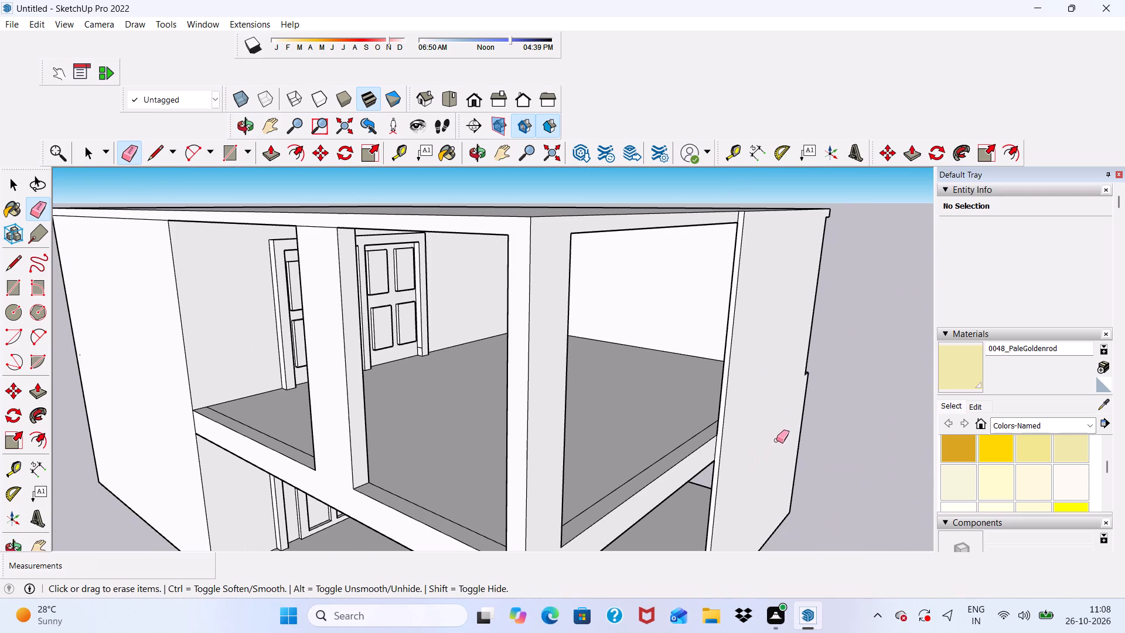
{"action": "key", "text": "space"}
{"action": "scroll", "coordinate": [718, 338], "scroll_direction": "up", "scroll_amount": 6}
{"action": "scroll", "coordinate": [746, 298], "scroll_direction": "down", "scroll_amount": 2}
{"action": "scroll", "coordinate": [746, 298], "scroll_direction": "up", "scroll_amount": 6}
{"action": "scroll", "coordinate": [795, 322], "scroll_direction": "down", "scroll_amount": 2}
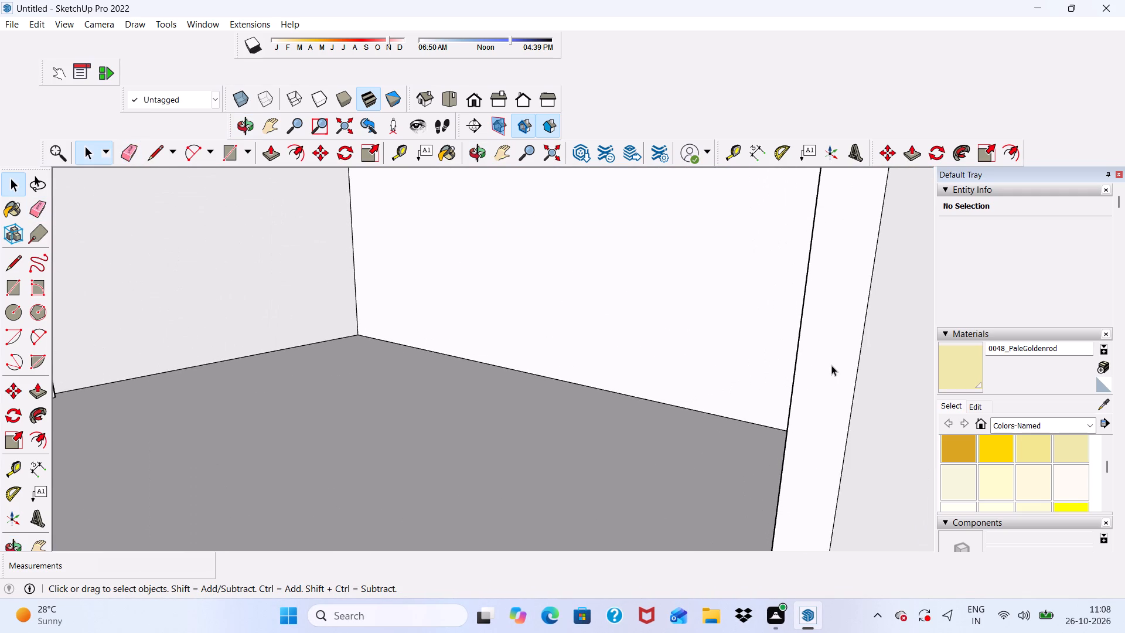
{"action": "left_click", "coordinate": [833, 365]}
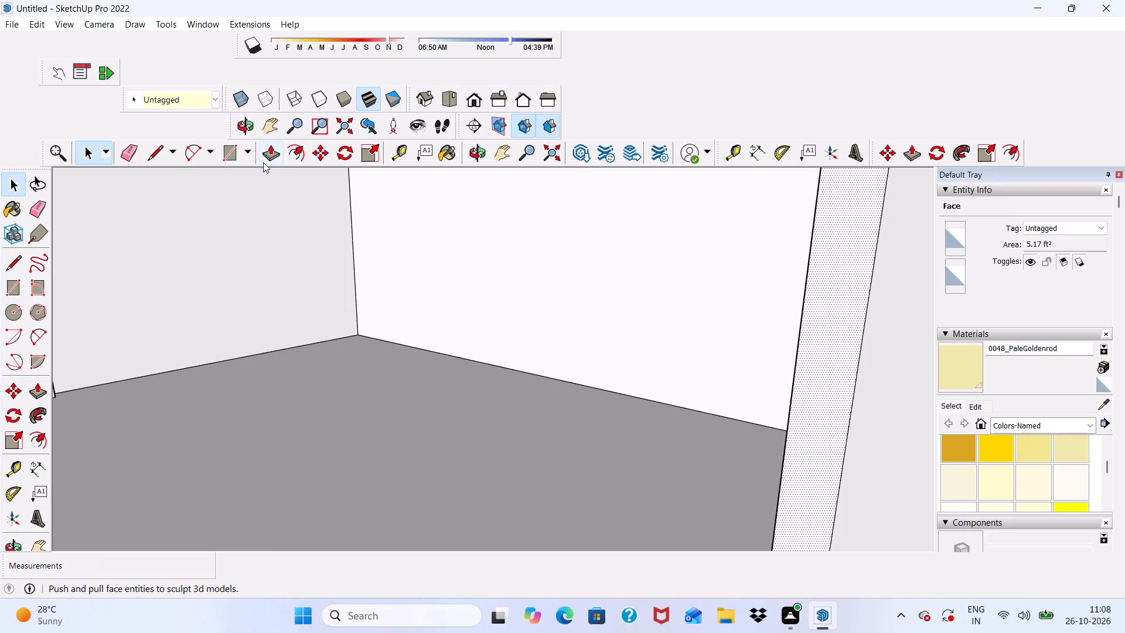
{"action": "left_click", "coordinate": [271, 158]}
{"action": "scroll", "coordinate": [427, 267], "scroll_direction": "down", "scroll_amount": 4}
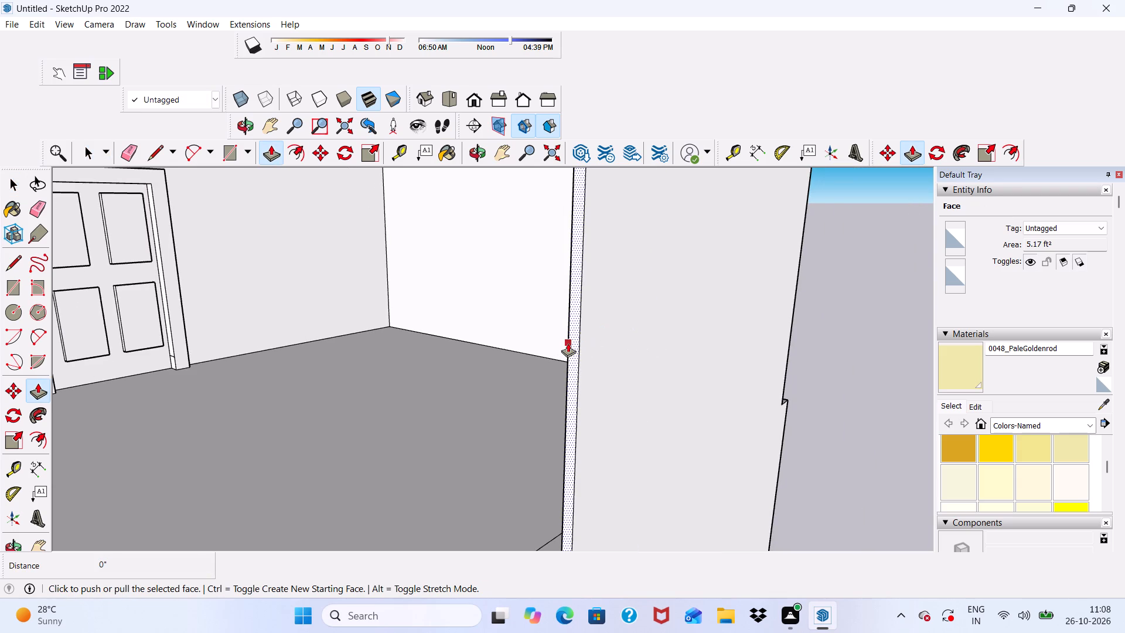
{"action": "left_click", "coordinate": [568, 342]}
{"action": "left_click", "coordinate": [579, 330]}
{"action": "scroll", "coordinate": [565, 316], "scroll_direction": "down", "scroll_amount": 2}
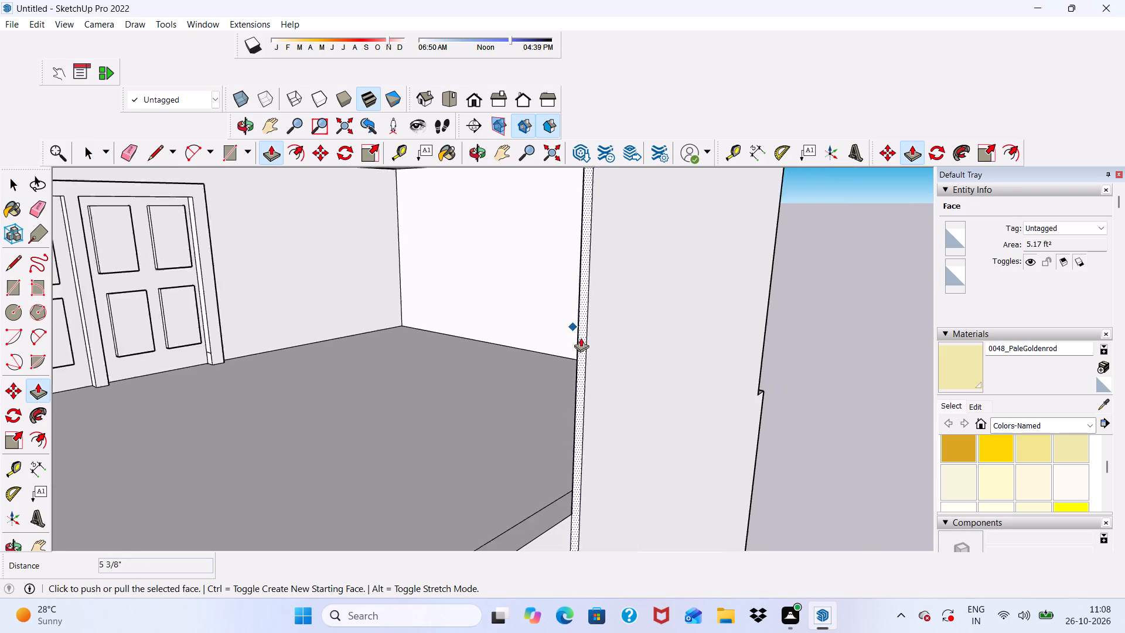
Push the same narrow side face of the front wall further inward by about 11 1/2".
{"action": "scroll", "coordinate": [581, 338], "scroll_direction": "down", "scroll_amount": 3}
{"action": "middle_click_drag", "start_coordinate": [759, 356], "coordinate": [626, 338]}
{"action": "scroll", "coordinate": [624, 328], "scroll_direction": "down", "scroll_amount": 5}
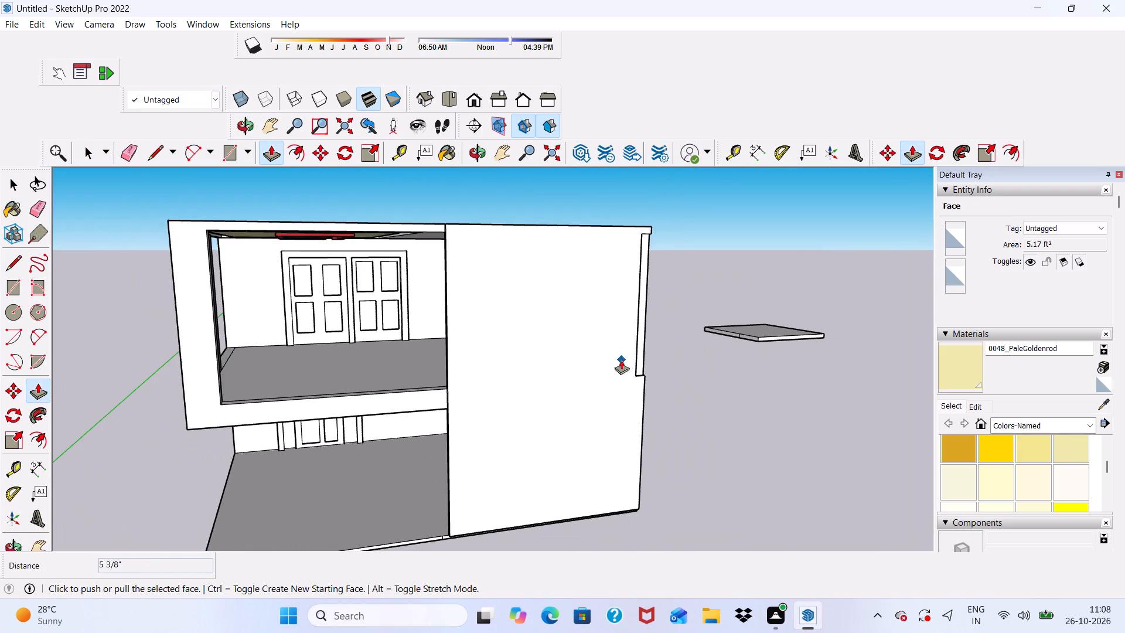
{"action": "middle_click_drag", "start_coordinate": [621, 360], "coordinate": [875, 355]}
{"action": "scroll", "coordinate": [724, 300], "scroll_direction": "up", "scroll_amount": 8}
{"action": "scroll", "coordinate": [651, 297], "scroll_direction": "down", "scroll_amount": 3}
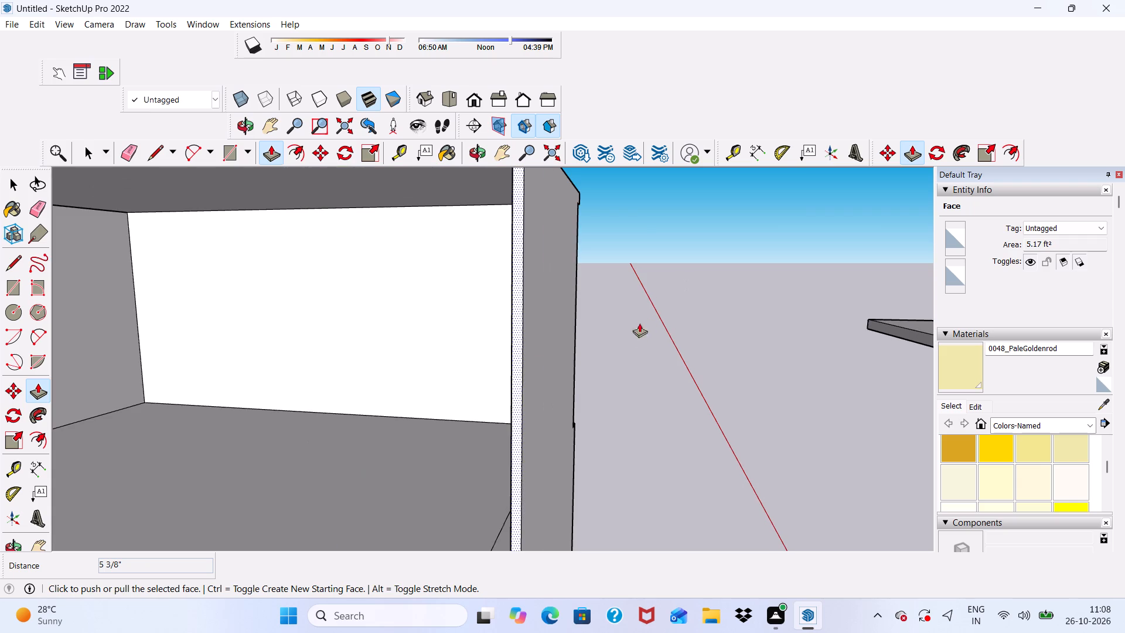
{"action": "left_click_drag", "start_coordinate": [517, 375], "coordinate": [526, 369]}
Check the front wall's width from the front and push its narrow side face inward by about another 4 1/16".
{"action": "scroll", "coordinate": [491, 329], "scroll_direction": "down", "scroll_amount": 6}
{"action": "scroll", "coordinate": [759, 390], "scroll_direction": "up", "scroll_amount": 1}
{"action": "middle_click_drag", "start_coordinate": [754, 388], "coordinate": [391, 363]}
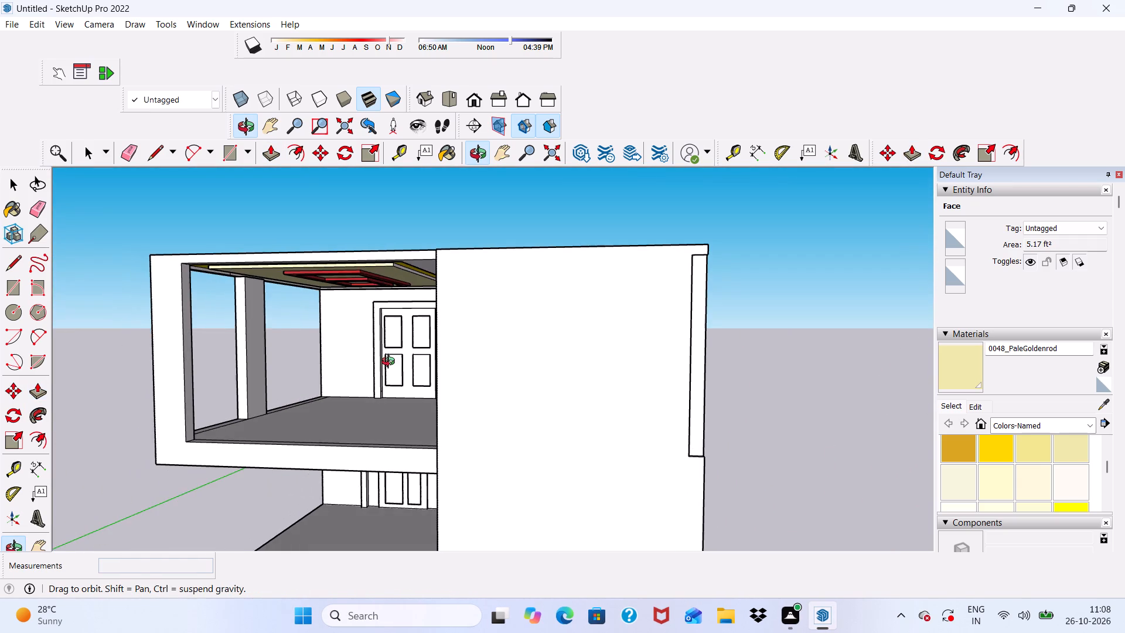
{"action": "middle_click_drag", "start_coordinate": [391, 363], "coordinate": [390, 362]}
{"action": "middle_click_drag", "start_coordinate": [466, 381], "coordinate": [512, 379]}
{"action": "left_click", "coordinate": [479, 92]}
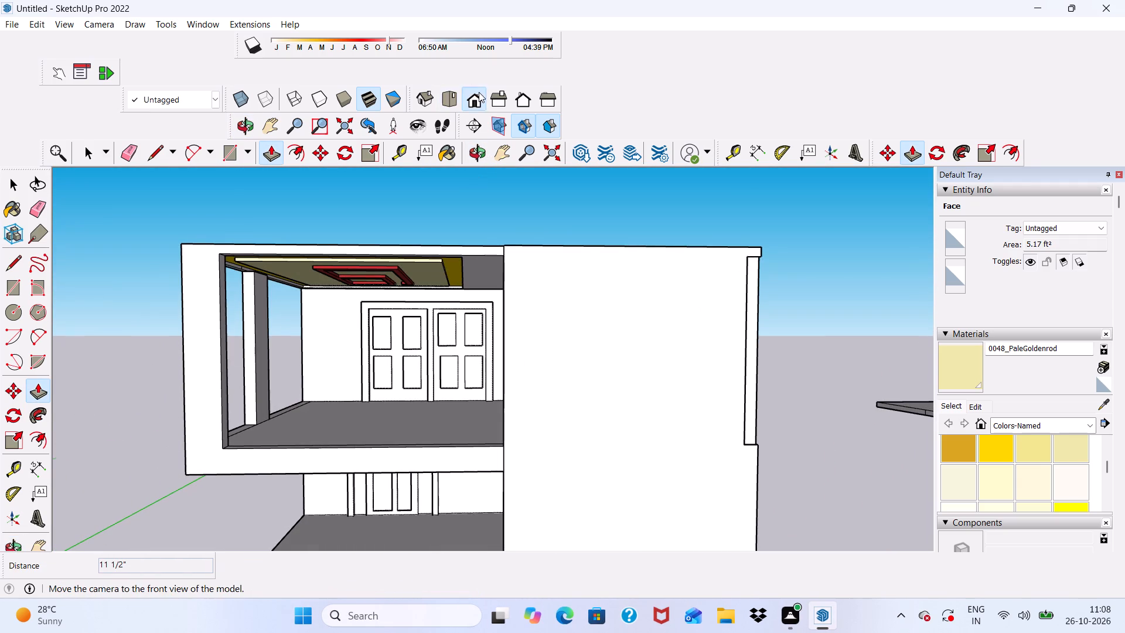
{"action": "scroll", "coordinate": [435, 242], "scroll_direction": "down", "scroll_amount": 3}
{"action": "middle_click_drag", "start_coordinate": [394, 292], "coordinate": [424, 293]}
{"action": "scroll", "coordinate": [435, 266], "scroll_direction": "down", "scroll_amount": 6}
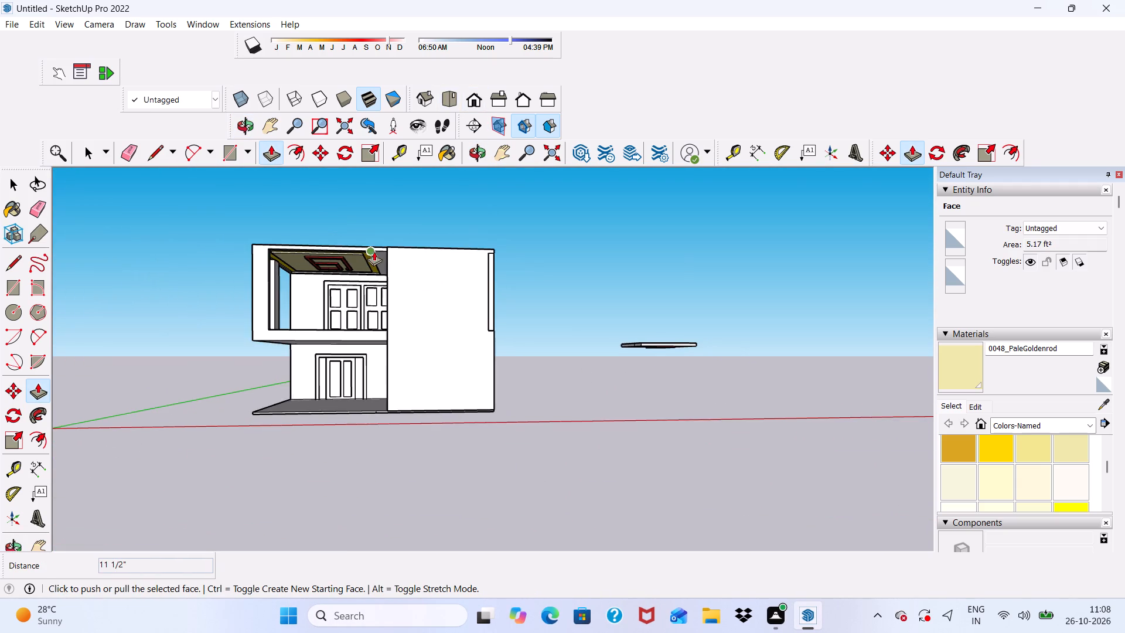
{"action": "scroll", "coordinate": [376, 246], "scroll_direction": "up", "scroll_amount": 5}
{"action": "middle_click_drag", "start_coordinate": [413, 282], "coordinate": [467, 288]}
{"action": "scroll", "coordinate": [421, 421], "scroll_direction": "up", "scroll_amount": 5}
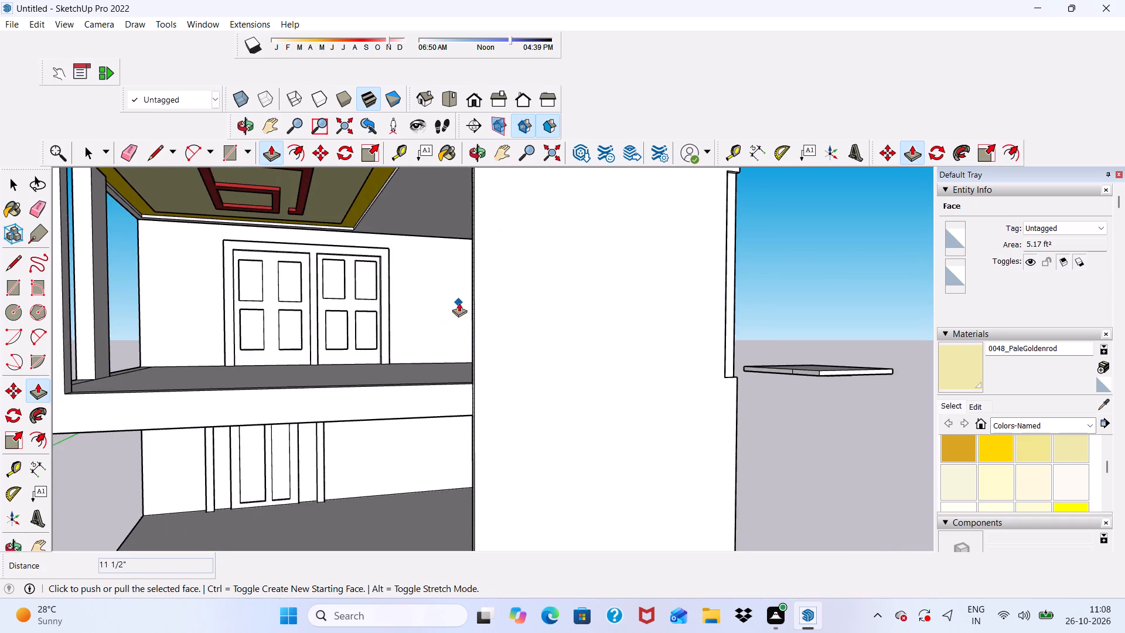
{"action": "middle_click_drag", "start_coordinate": [460, 302], "coordinate": [526, 313]}
{"action": "scroll", "coordinate": [616, 376], "scroll_direction": "up", "scroll_amount": 15}
{"action": "left_click", "coordinate": [613, 307]}
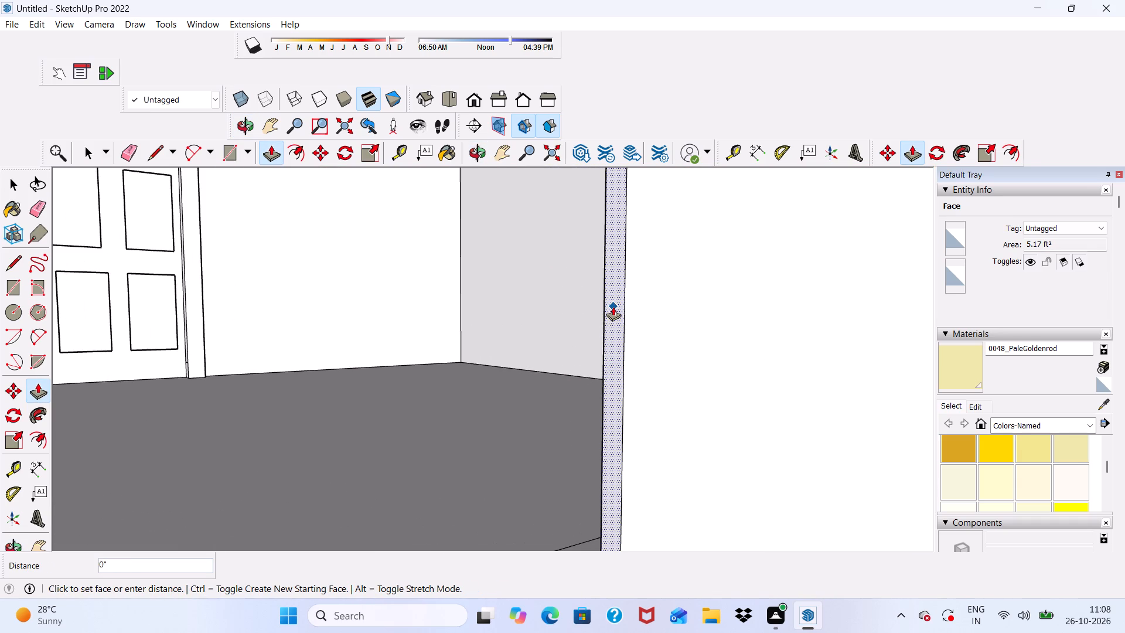
{"action": "left_click", "coordinate": [639, 287]}
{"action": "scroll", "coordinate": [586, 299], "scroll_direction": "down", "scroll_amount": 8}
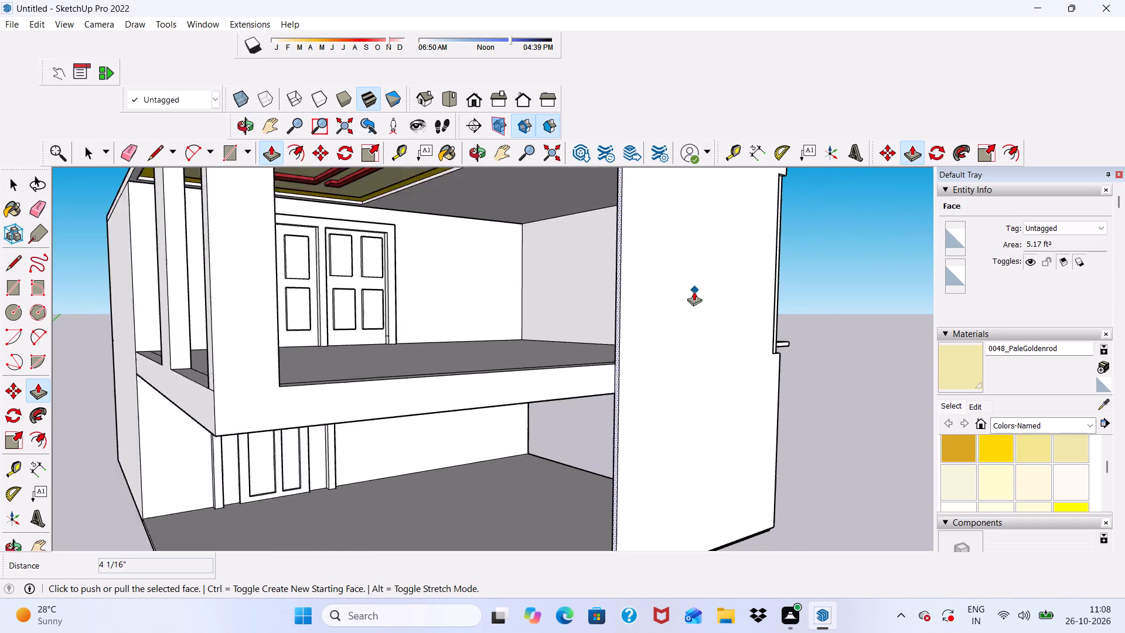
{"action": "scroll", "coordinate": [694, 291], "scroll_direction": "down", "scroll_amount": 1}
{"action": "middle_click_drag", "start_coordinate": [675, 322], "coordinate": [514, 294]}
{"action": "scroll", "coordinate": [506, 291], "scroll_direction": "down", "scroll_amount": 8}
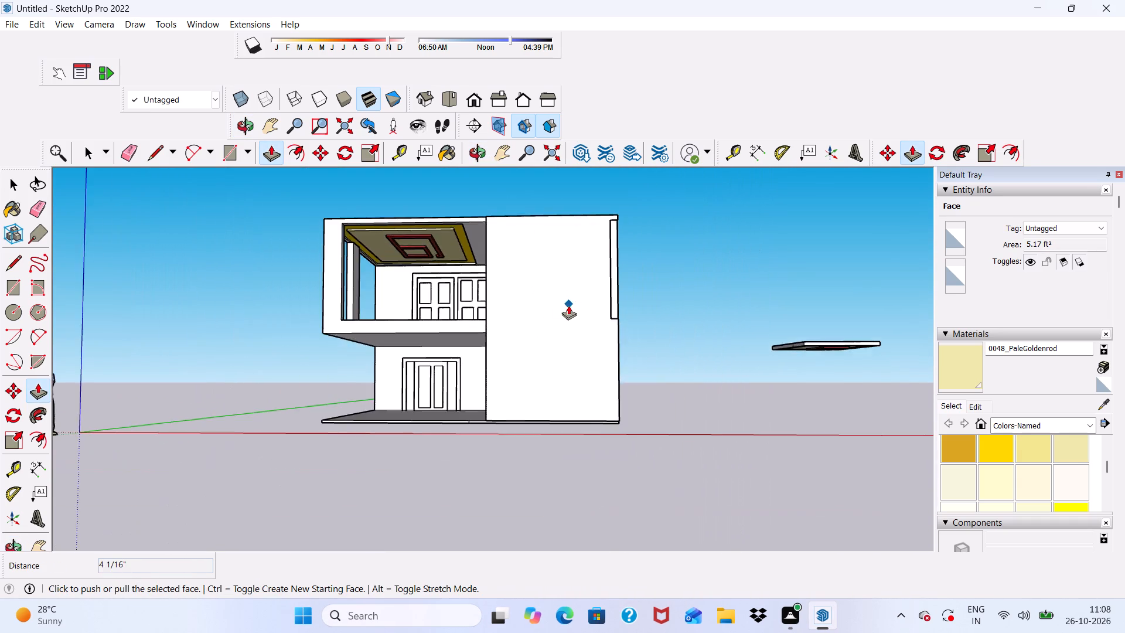
Push/Pull the recessed vertical strip at the front wall's outer corner outward 3", flush with the wall face.
{"action": "middle_click_drag", "start_coordinate": [568, 305], "coordinate": [473, 369]}
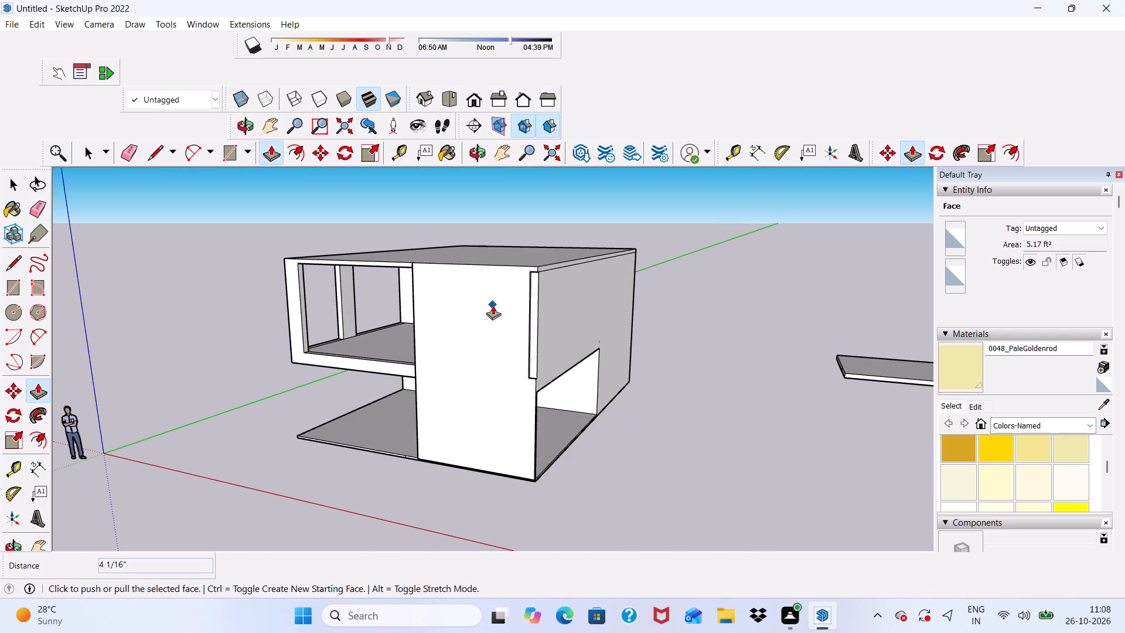
{"action": "scroll", "coordinate": [509, 287], "scroll_direction": "up", "scroll_amount": 6}
{"action": "scroll", "coordinate": [509, 283], "scroll_direction": "down", "scroll_amount": 1}
{"action": "scroll", "coordinate": [550, 282], "scroll_direction": "up", "scroll_amount": 10}
{"action": "middle_click_drag", "start_coordinate": [564, 256], "coordinate": [510, 247]}
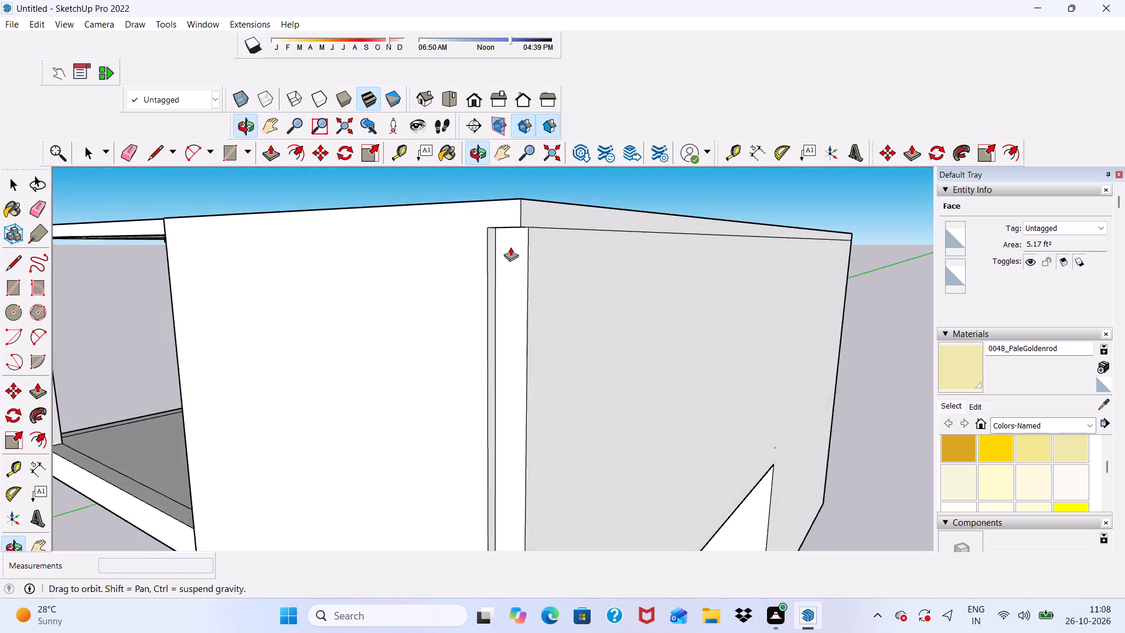
{"action": "middle_click_drag", "start_coordinate": [510, 247], "coordinate": [512, 248]}
{"action": "scroll", "coordinate": [510, 247], "scroll_direction": "up", "scroll_amount": 8}
{"action": "left_click", "coordinate": [510, 241]}
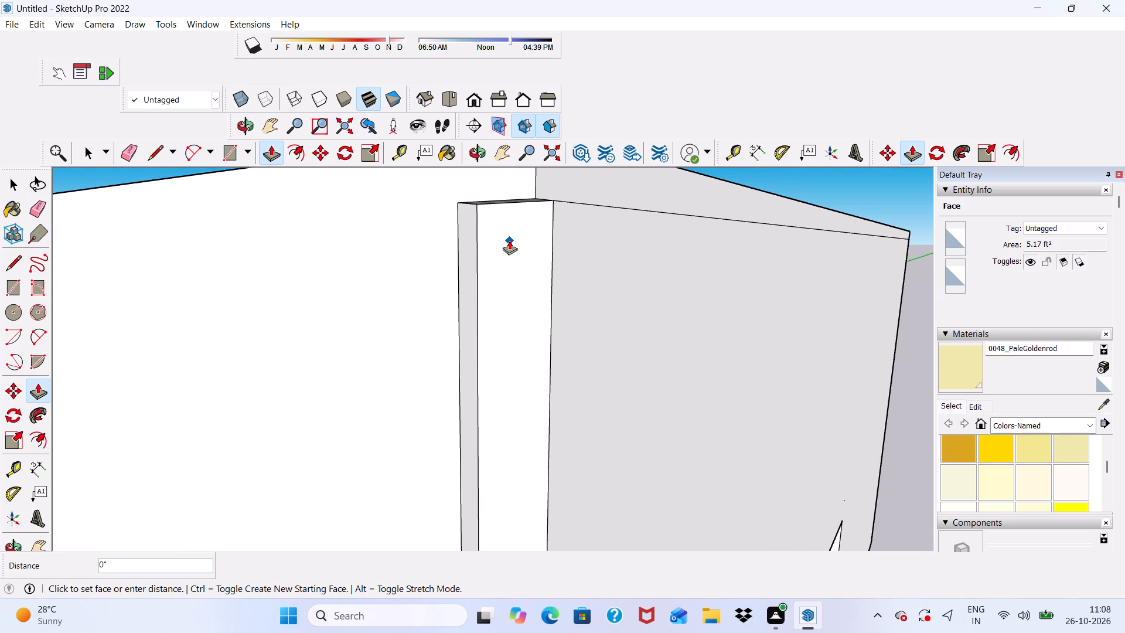
{"action": "key", "text": "space"}
{"action": "left_click", "coordinate": [509, 251]}
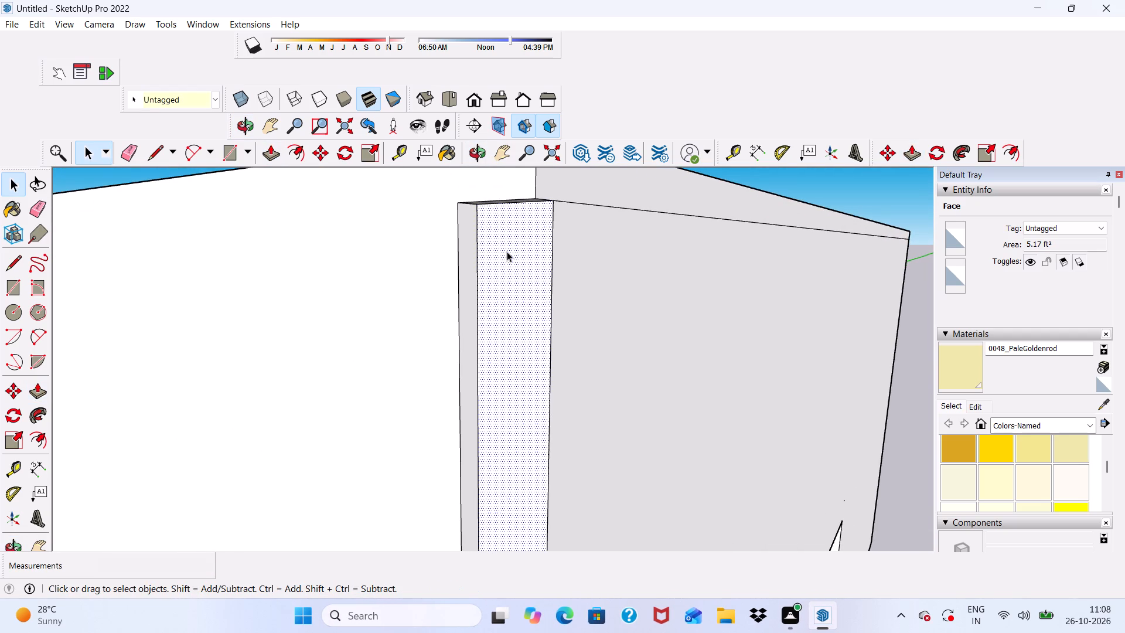
{"action": "left_click", "coordinate": [271, 156]}
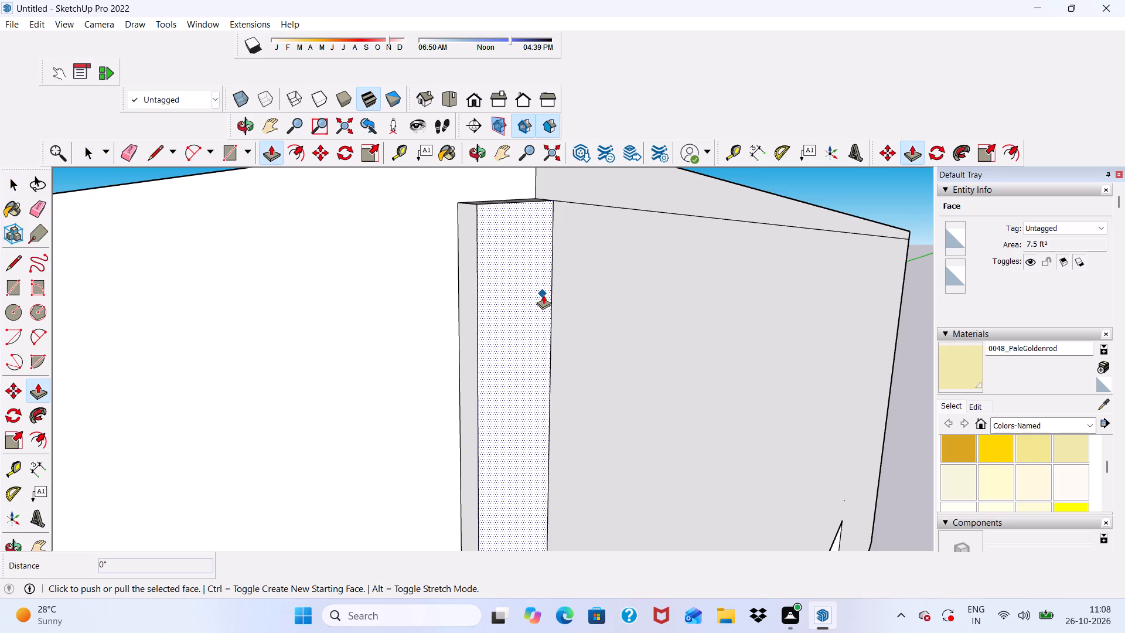
{"action": "left_click", "coordinate": [527, 291]}
{"action": "left_click", "coordinate": [435, 196]}
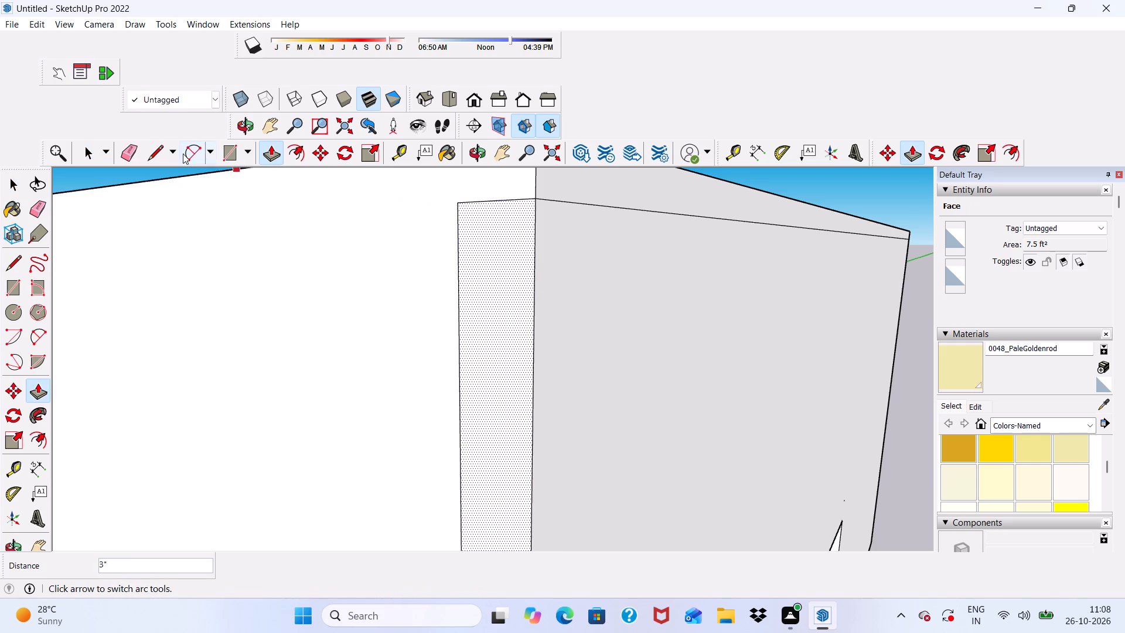
Erase the leftover seam lines around the filled strip at the front wall's outer corner, including the short one at floor-slab level.
{"action": "left_click", "coordinate": [126, 144]}
{"action": "scroll", "coordinate": [443, 195], "scroll_direction": "up", "scroll_amount": 2}
{"action": "left_click_drag", "start_coordinate": [487, 189], "coordinate": [496, 262]}
{"action": "left_click_drag", "start_coordinate": [422, 212], "coordinate": [514, 350]}
{"action": "left_click_drag", "start_coordinate": [478, 262], "coordinate": [447, 307]}
{"action": "scroll", "coordinate": [432, 248], "scroll_direction": "down", "scroll_amount": 20}
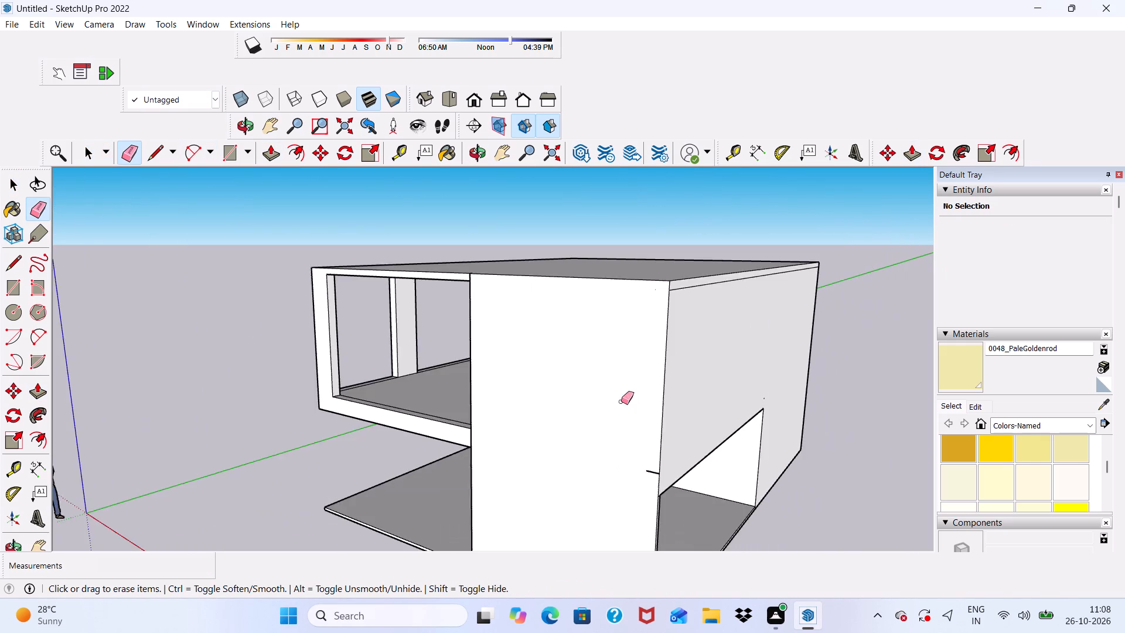
{"action": "scroll", "coordinate": [621, 401], "scroll_direction": "down", "scroll_amount": 3}
{"action": "scroll", "coordinate": [618, 484], "scroll_direction": "up", "scroll_amount": 17}
{"action": "left_click_drag", "start_coordinate": [652, 417], "coordinate": [668, 502]}
{"action": "scroll", "coordinate": [650, 406], "scroll_direction": "down", "scroll_amount": 6}
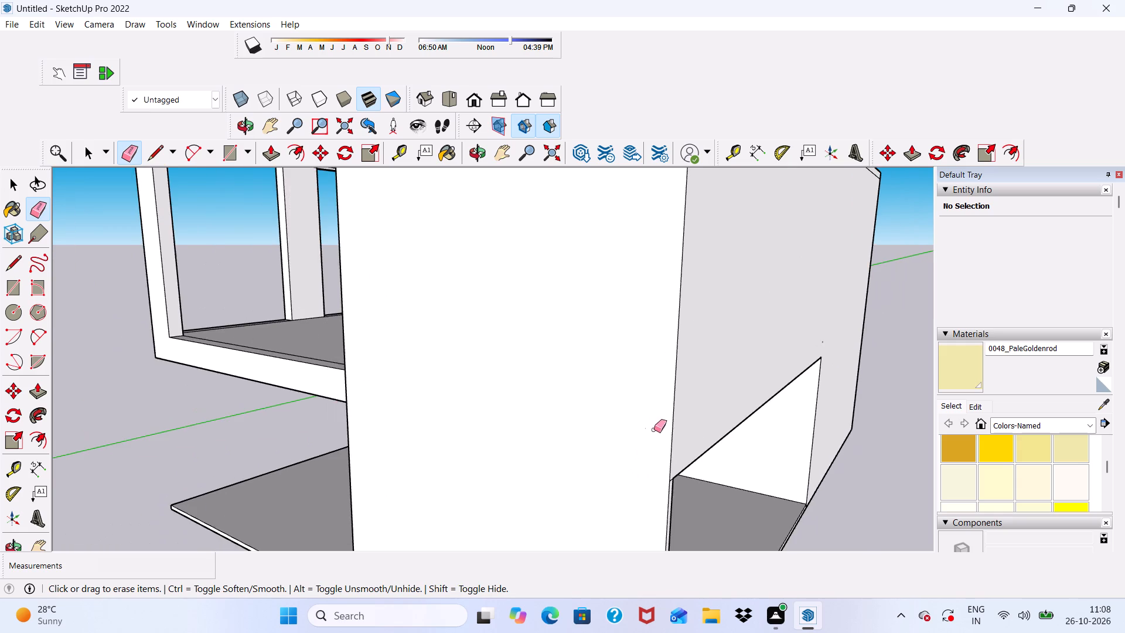
Examine the cleaned front wall, the upper room's ceiling and the whole front from several angles.
{"action": "middle_click_drag", "start_coordinate": [654, 430], "coordinate": [613, 349]}
{"action": "scroll", "coordinate": [697, 374], "scroll_direction": "up", "scroll_amount": 1}
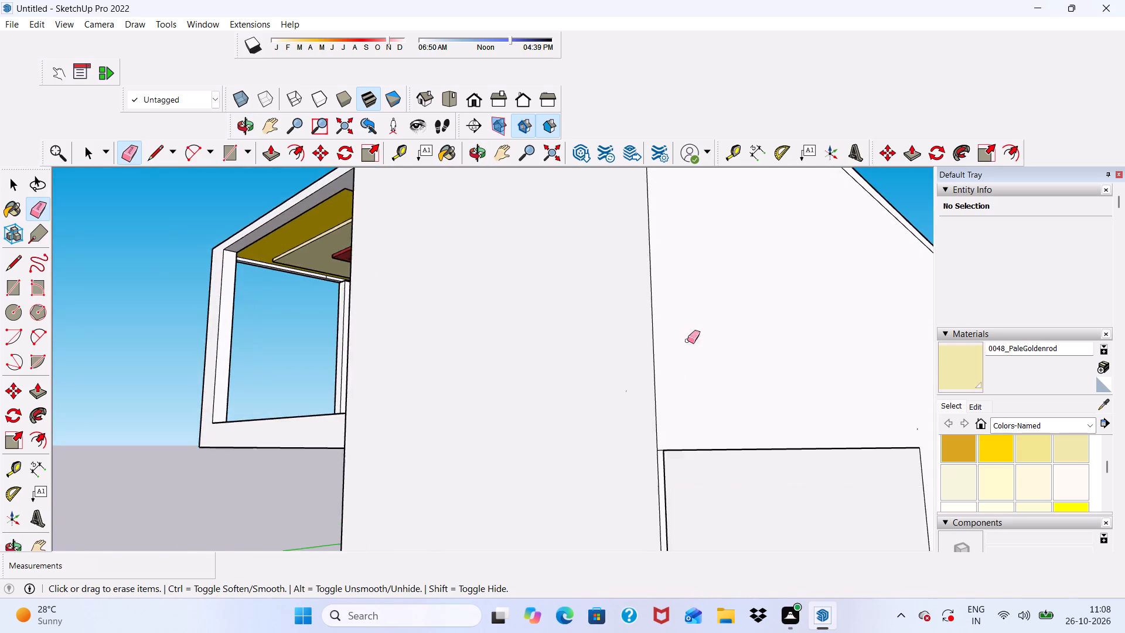
{"action": "scroll", "coordinate": [666, 339], "scroll_direction": "down", "scroll_amount": 6}
{"action": "middle_click_drag", "start_coordinate": [473, 329], "coordinate": [694, 335]}
{"action": "scroll", "coordinate": [703, 314], "scroll_direction": "up", "scroll_amount": 10}
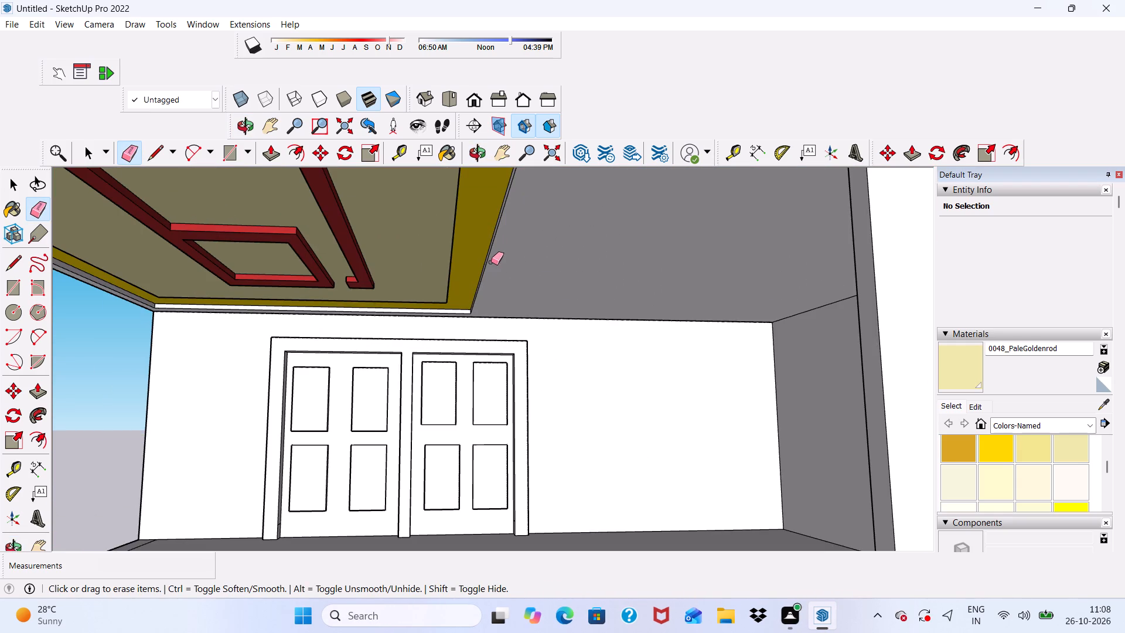
{"action": "key", "text": "b"}
{"action": "scroll", "coordinate": [491, 262], "scroll_direction": "down", "scroll_amount": 9}
{"action": "key", "text": "space"}
{"action": "scroll", "coordinate": [492, 298], "scroll_direction": "down", "scroll_amount": 6}
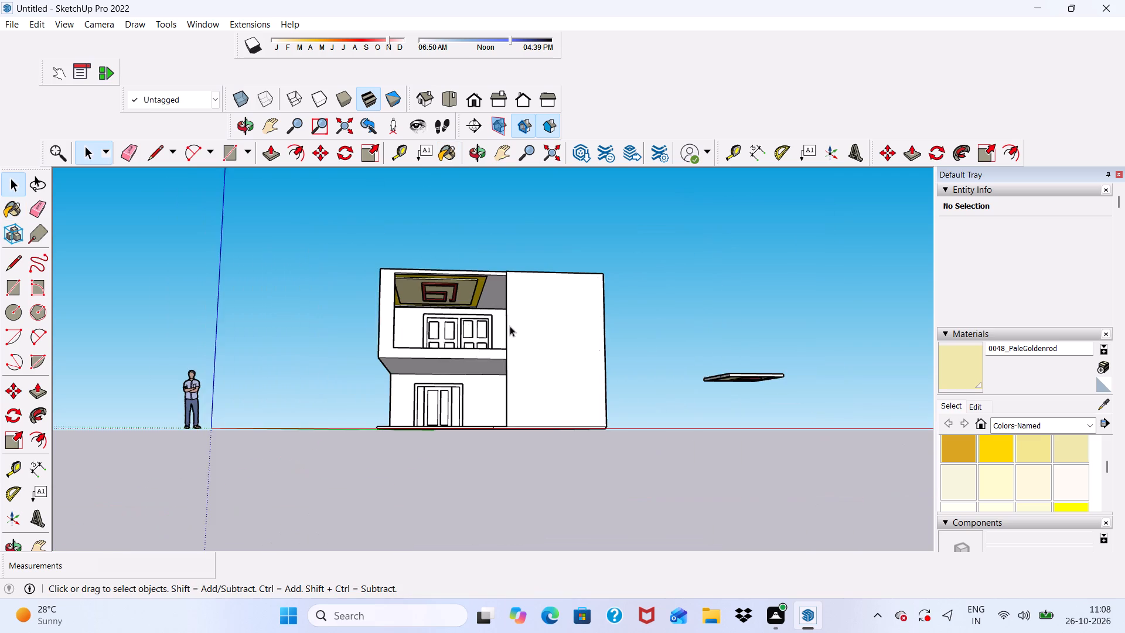
{"action": "middle_click_drag", "start_coordinate": [510, 326], "coordinate": [530, 374]}
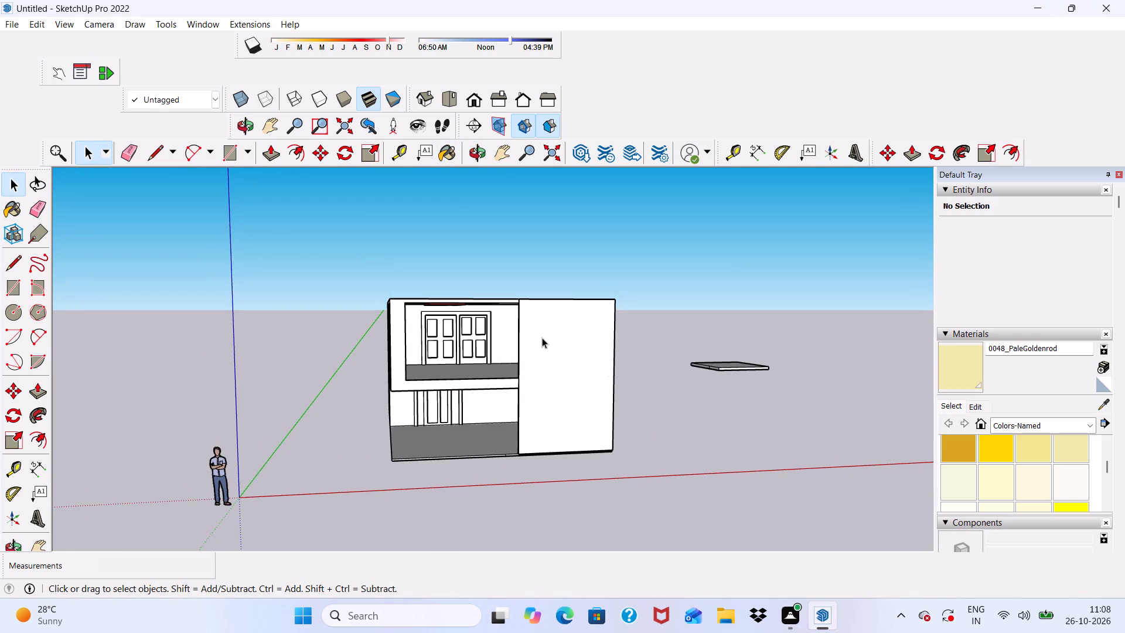
{"action": "scroll", "coordinate": [508, 346], "scroll_direction": "down", "scroll_amount": 5}
{"action": "scroll", "coordinate": [531, 359], "scroll_direction": "up", "scroll_amount": 6}
{"action": "scroll", "coordinate": [405, 321], "scroll_direction": "up", "scroll_amount": 5}
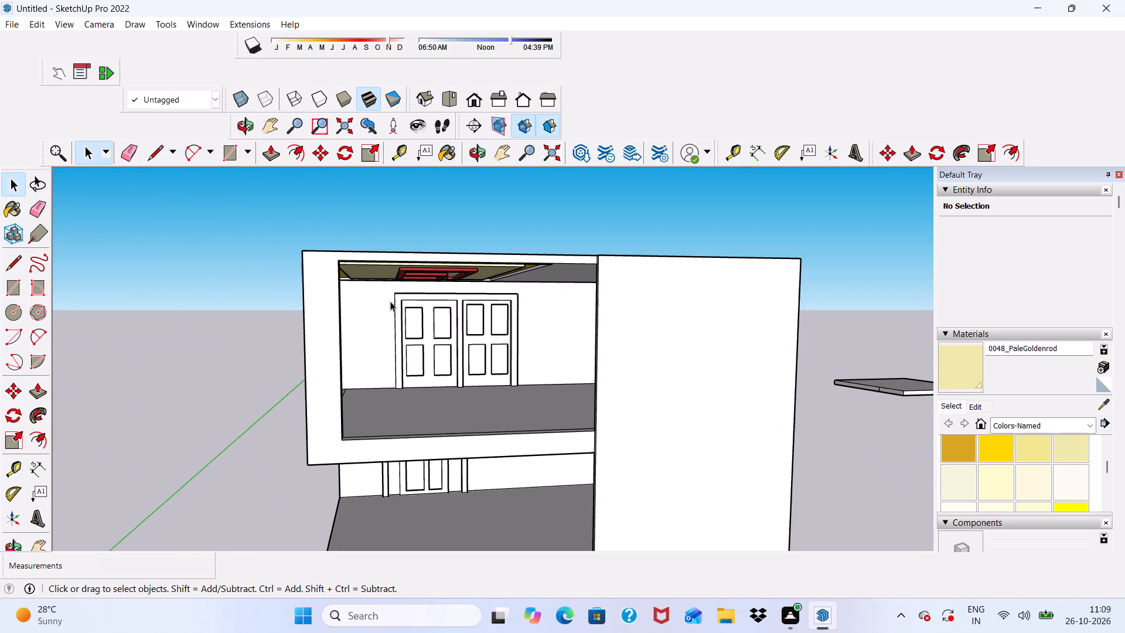
{"action": "scroll", "coordinate": [375, 310], "scroll_direction": "down", "scroll_amount": 8}
{"action": "middle_click_drag", "start_coordinate": [369, 338], "coordinate": [395, 424]}
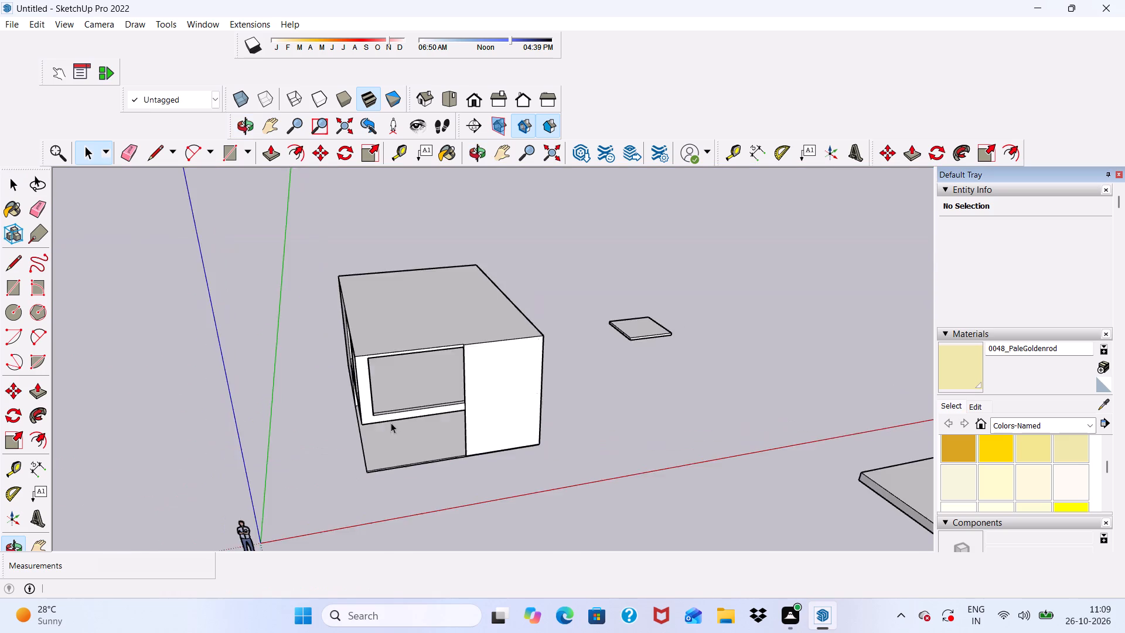
Draw a line about 1' 10 9/16" long from the upper opening's top outer corner to the building's outer edge, separating the top band.
{"action": "scroll", "coordinate": [340, 332], "scroll_direction": "up", "scroll_amount": 6}
{"action": "scroll", "coordinate": [433, 420], "scroll_direction": "up", "scroll_amount": 6}
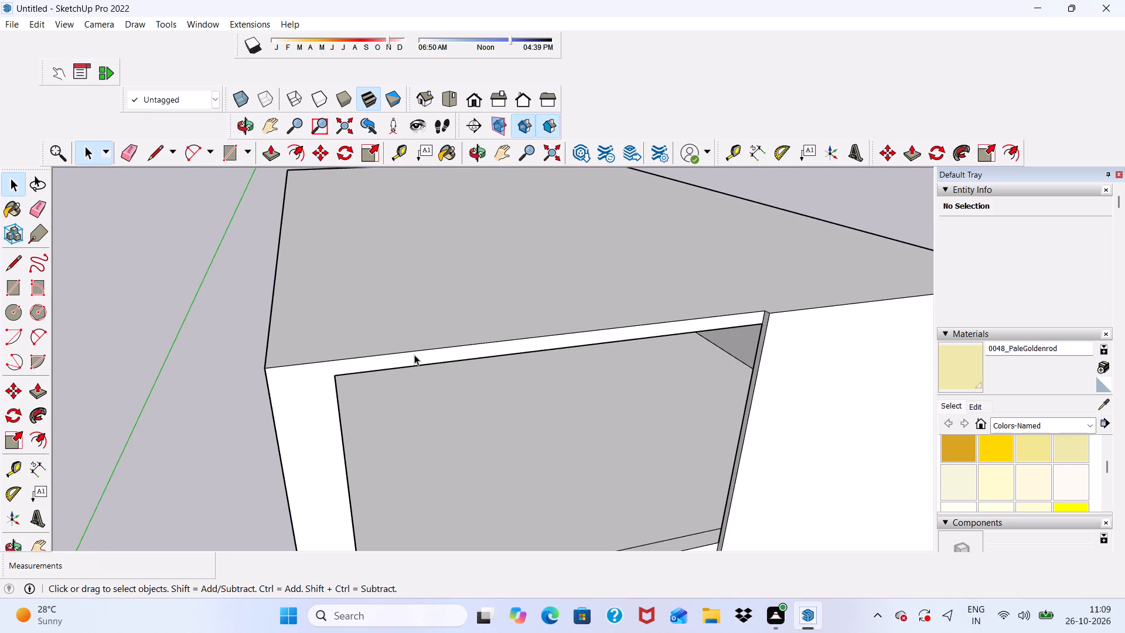
{"action": "scroll", "coordinate": [414, 355], "scroll_direction": "down", "scroll_amount": 13}
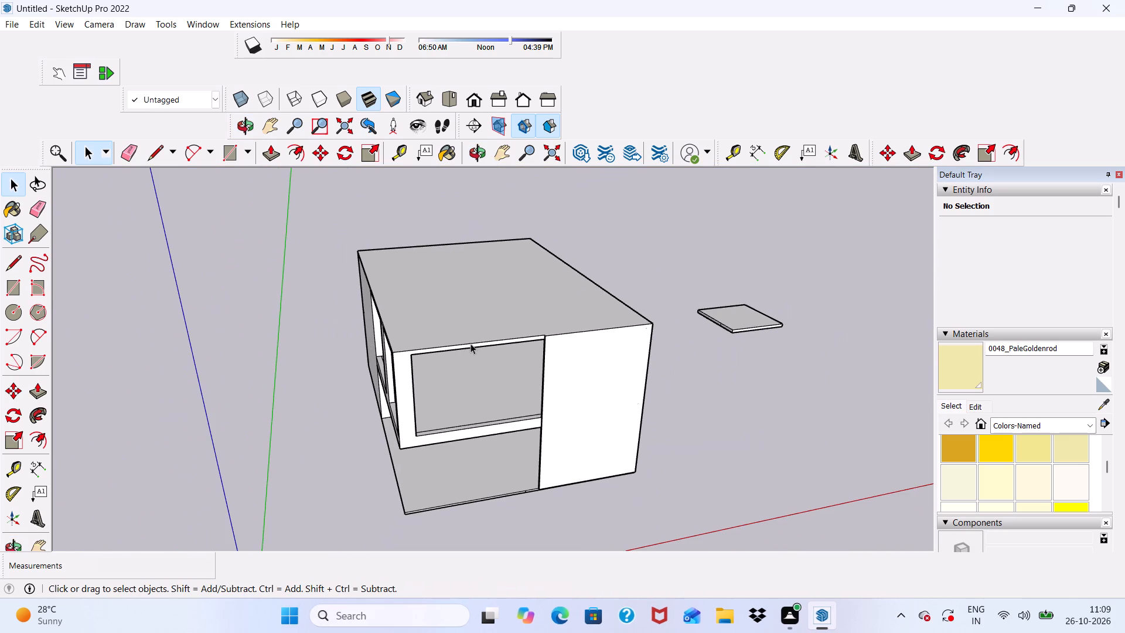
{"action": "scroll", "coordinate": [471, 342], "scroll_direction": "down", "scroll_amount": 1}
{"action": "scroll", "coordinate": [446, 348], "scroll_direction": "up", "scroll_amount": 5}
{"action": "scroll", "coordinate": [431, 338], "scroll_direction": "down", "scroll_amount": 1}
{"action": "scroll", "coordinate": [412, 357], "scroll_direction": "up", "scroll_amount": 5}
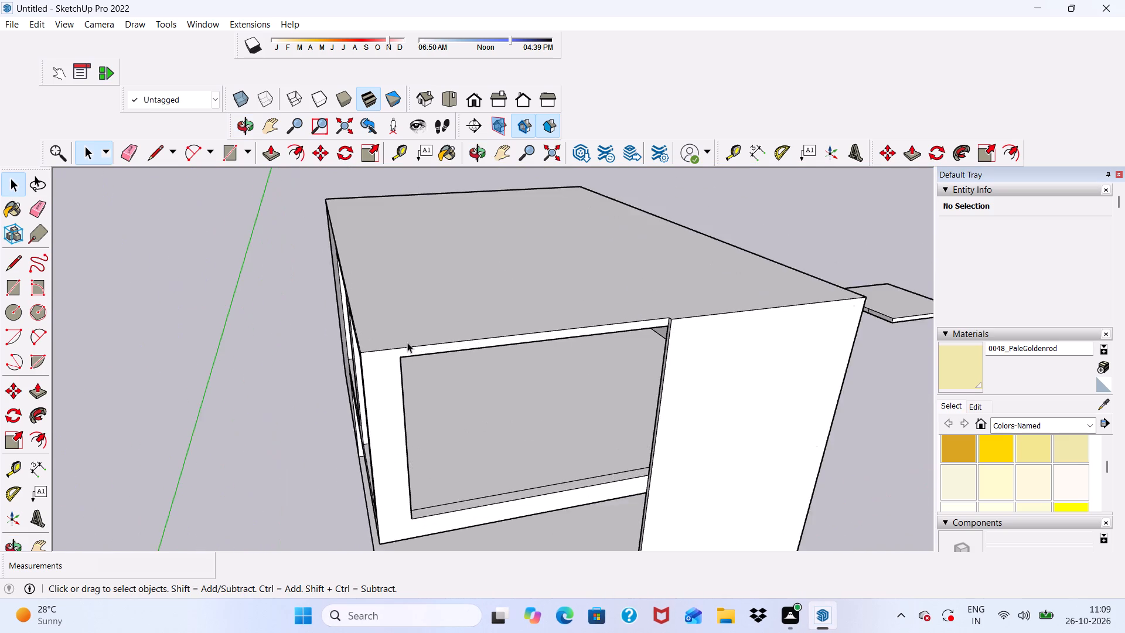
{"action": "scroll", "coordinate": [404, 341], "scroll_direction": "up", "scroll_amount": 3}
{"action": "left_click", "coordinate": [161, 153]}
{"action": "scroll", "coordinate": [428, 357], "scroll_direction": "up", "scroll_amount": 3}
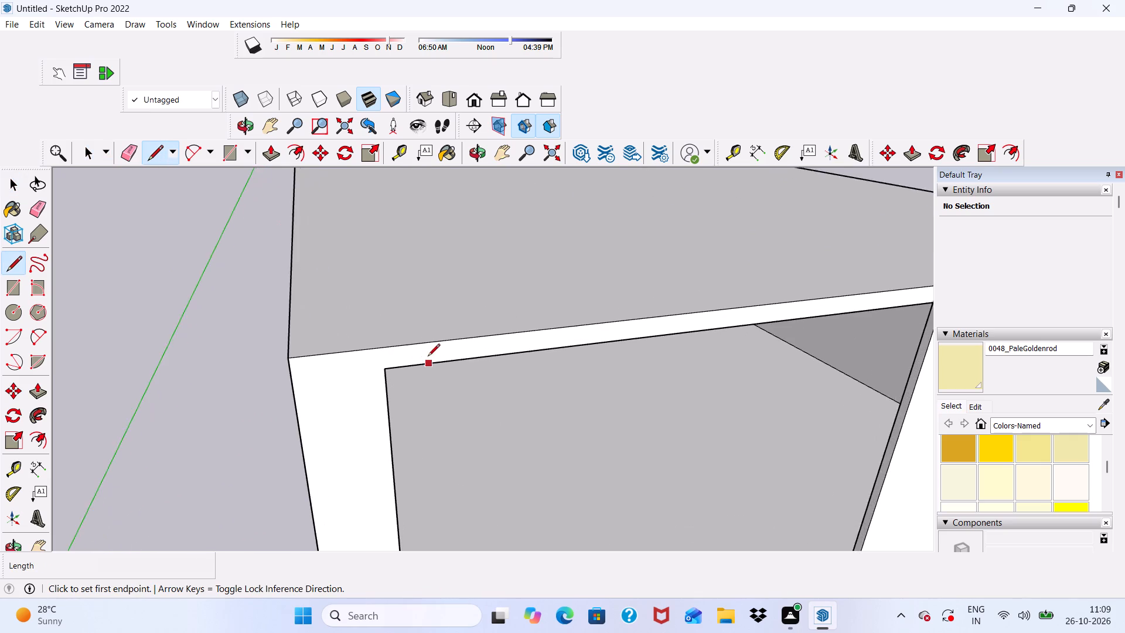
{"action": "scroll", "coordinate": [428, 357], "scroll_direction": "up", "scroll_amount": 9}
{"action": "left_click", "coordinate": [409, 371]}
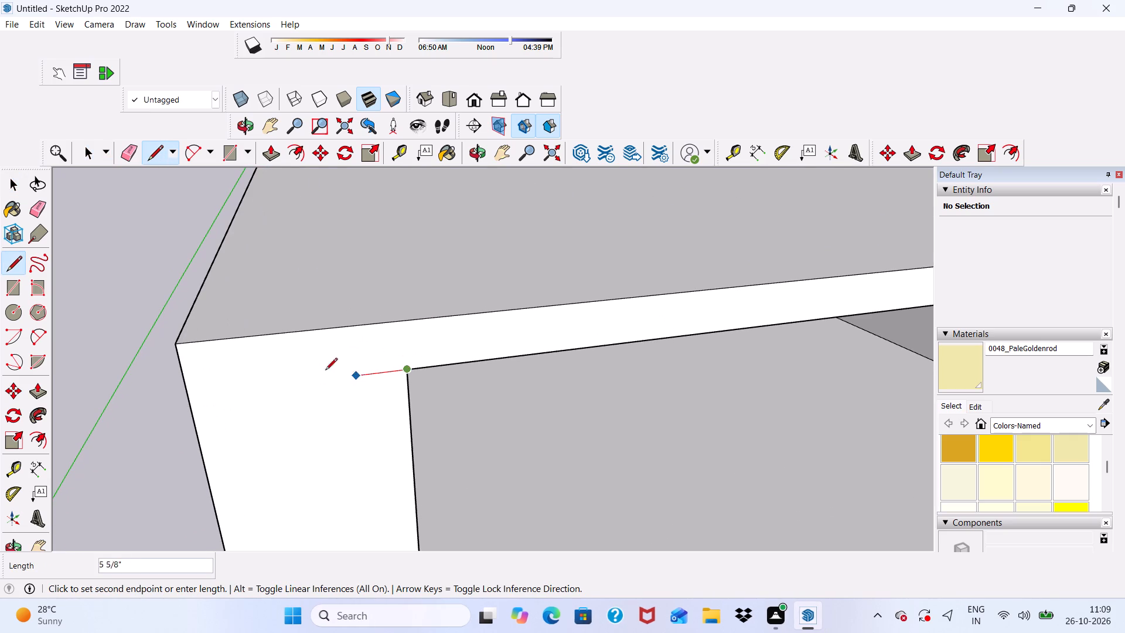
{"action": "left_click", "coordinate": [185, 399]}
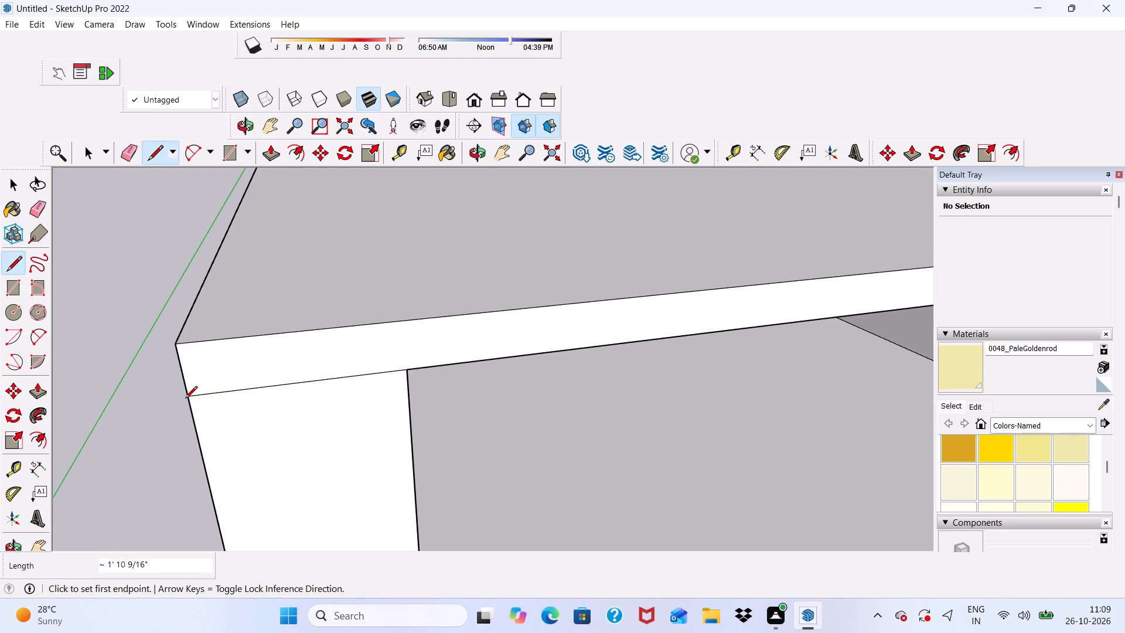
Push/Pull the narrow top band above the upper front opening outward by 1' 9" as a roof projection.
{"action": "scroll", "coordinate": [183, 335], "scroll_direction": "down", "scroll_amount": 14}
{"action": "scroll", "coordinate": [442, 319], "scroll_direction": "up", "scroll_amount": 3}
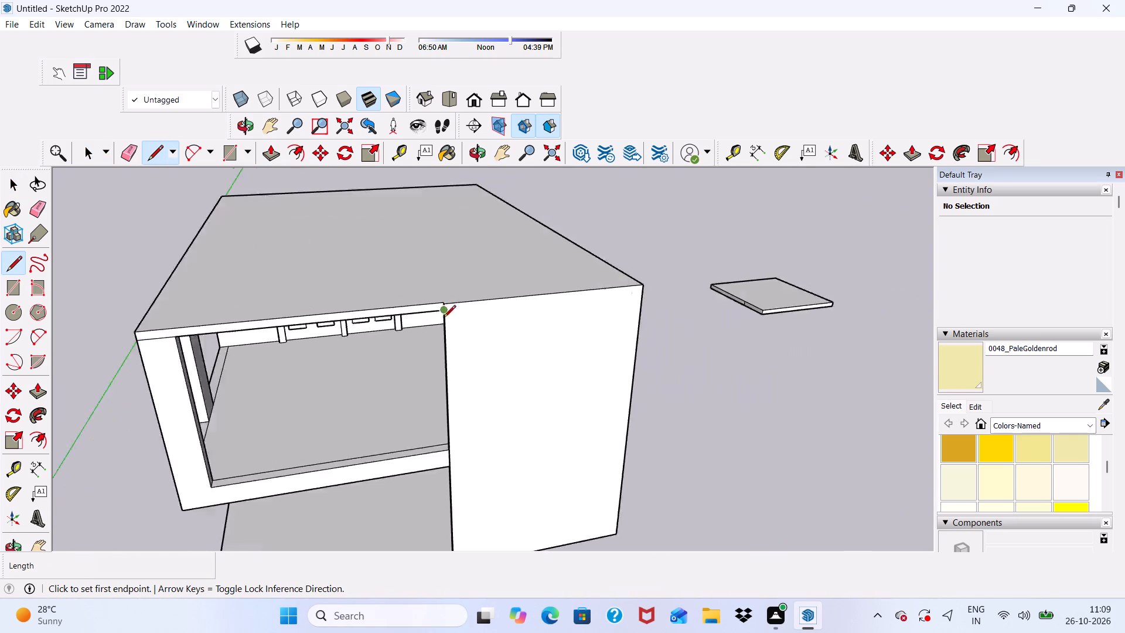
{"action": "scroll", "coordinate": [444, 318], "scroll_direction": "up", "scroll_amount": 7}
{"action": "key", "text": "space"}
{"action": "scroll", "coordinate": [439, 284], "scroll_direction": "down", "scroll_amount": 5}
{"action": "scroll", "coordinate": [328, 322], "scroll_direction": "up", "scroll_amount": 6}
{"action": "scroll", "coordinate": [275, 250], "scroll_direction": "down", "scroll_amount": 5}
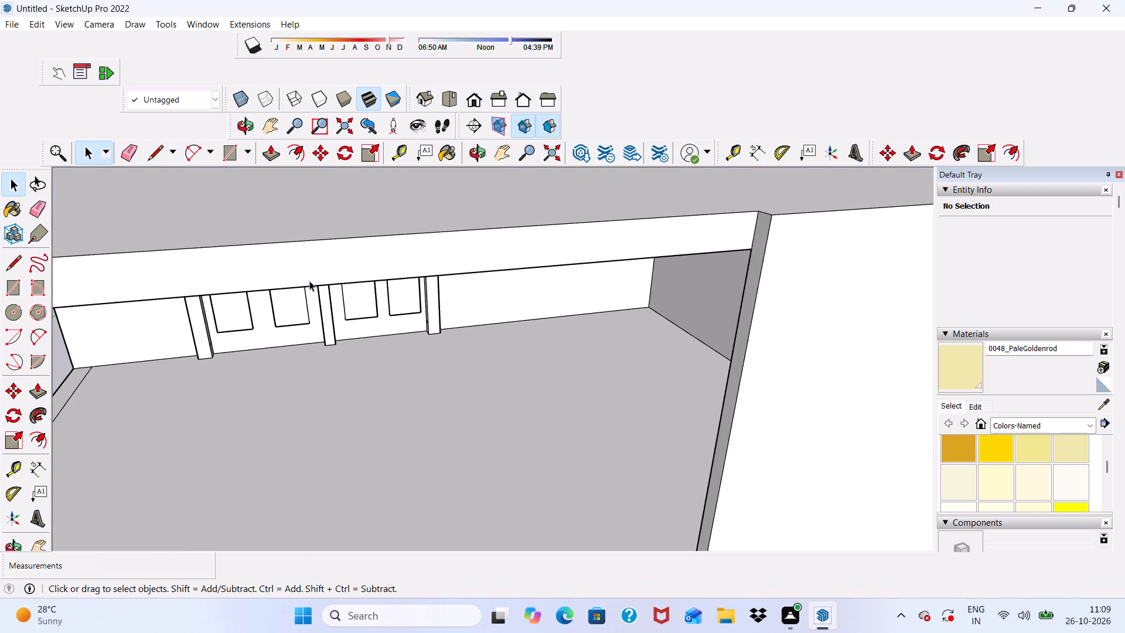
{"action": "left_click", "coordinate": [312, 277]}
{"action": "left_click", "coordinate": [269, 148]}
{"action": "scroll", "coordinate": [441, 223], "scroll_direction": "down", "scroll_amount": 4}
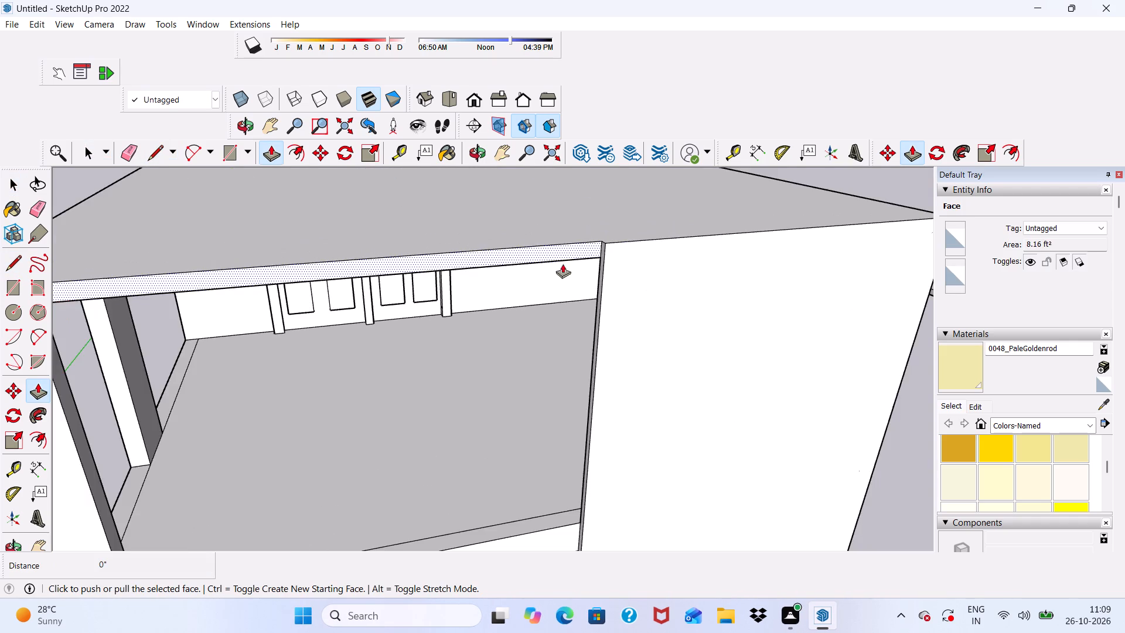
{"action": "scroll", "coordinate": [562, 264], "scroll_direction": "down", "scroll_amount": 4}
{"action": "scroll", "coordinate": [308, 278], "scroll_direction": "up", "scroll_amount": 3}
{"action": "left_click", "coordinate": [307, 275]}
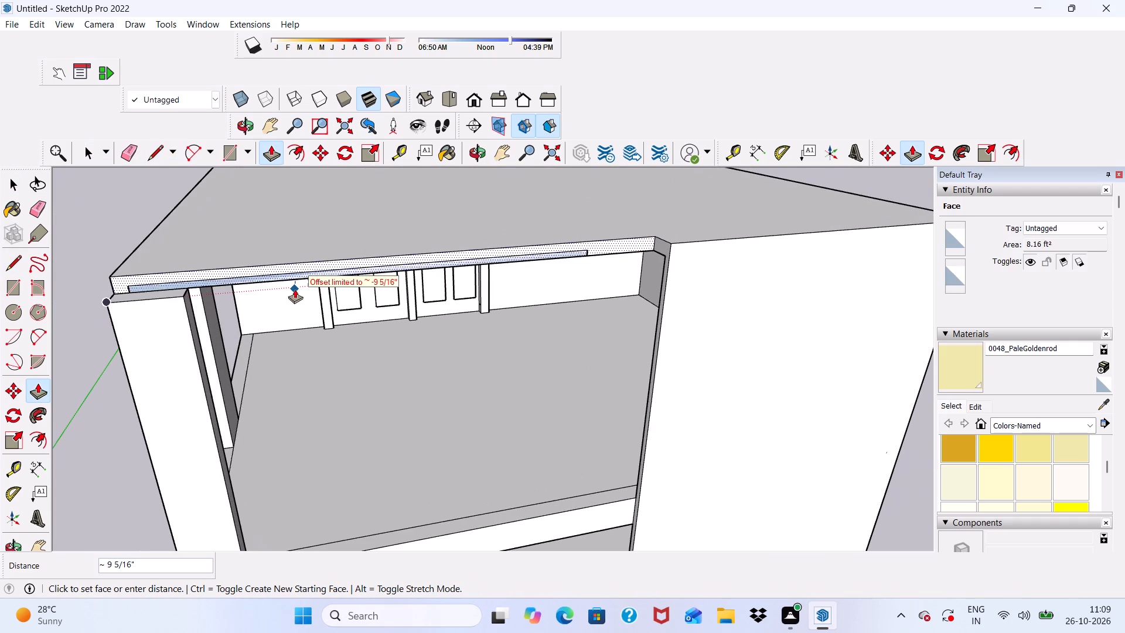
{"action": "scroll", "coordinate": [292, 291], "scroll_direction": "down", "scroll_amount": 4}
{"action": "middle_click_drag", "start_coordinate": [278, 285], "coordinate": [273, 255]}
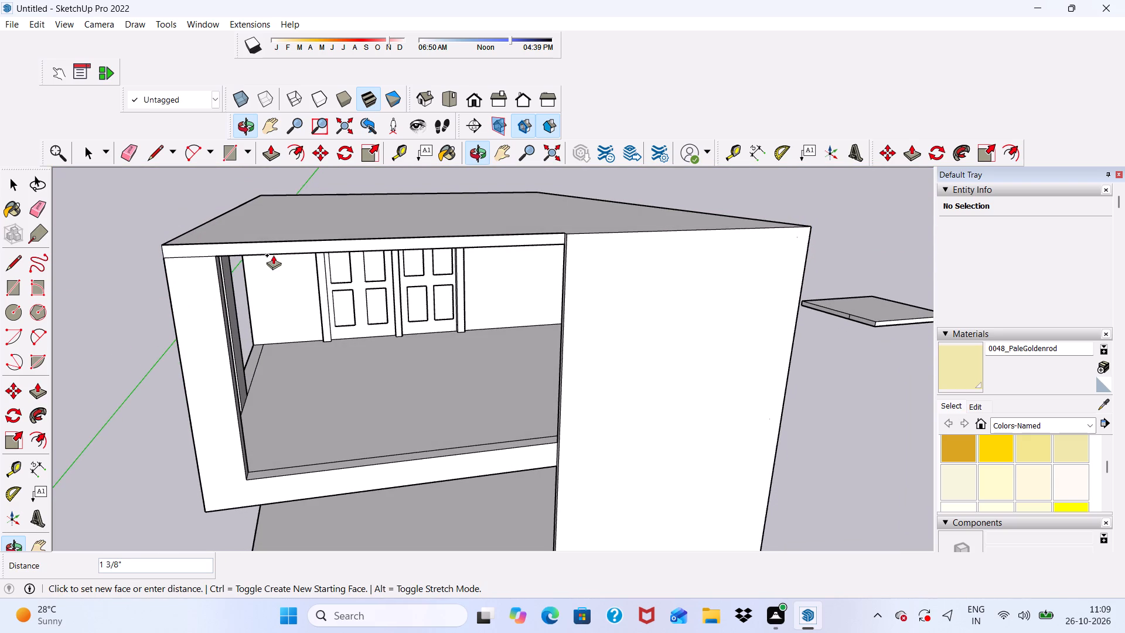
{"action": "middle_click_drag", "start_coordinate": [227, 239], "coordinate": [404, 236]}
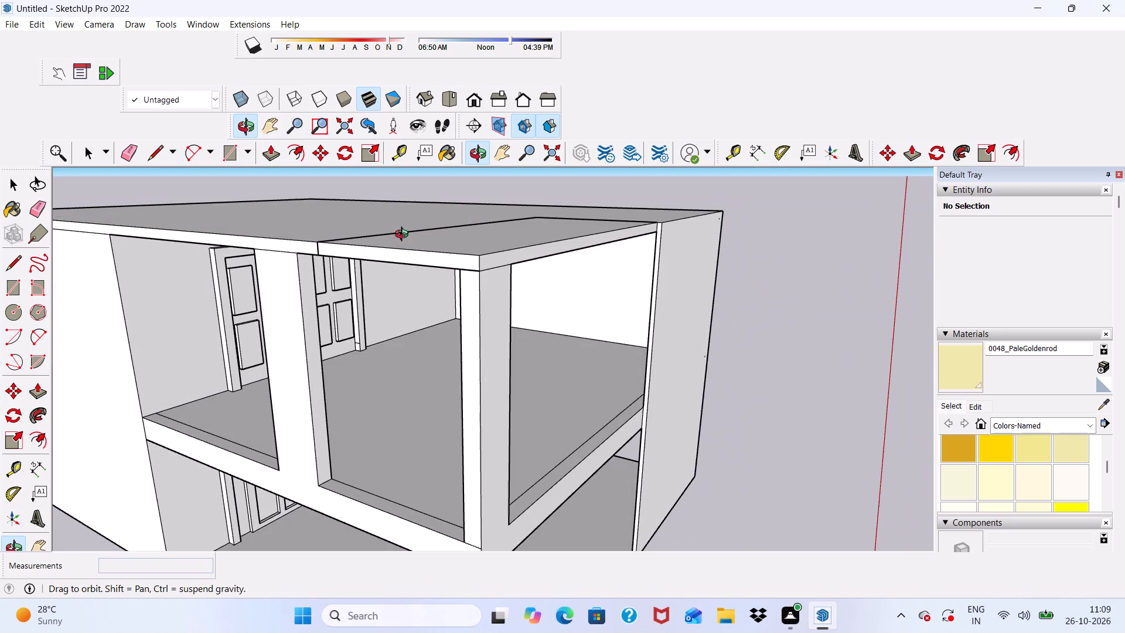
{"action": "middle_click_drag", "start_coordinate": [404, 236], "coordinate": [402, 238]}
{"action": "scroll", "coordinate": [545, 280], "scroll_direction": "up", "scroll_amount": 4}
{"action": "scroll", "coordinate": [493, 233], "scroll_direction": "down", "scroll_amount": 5}
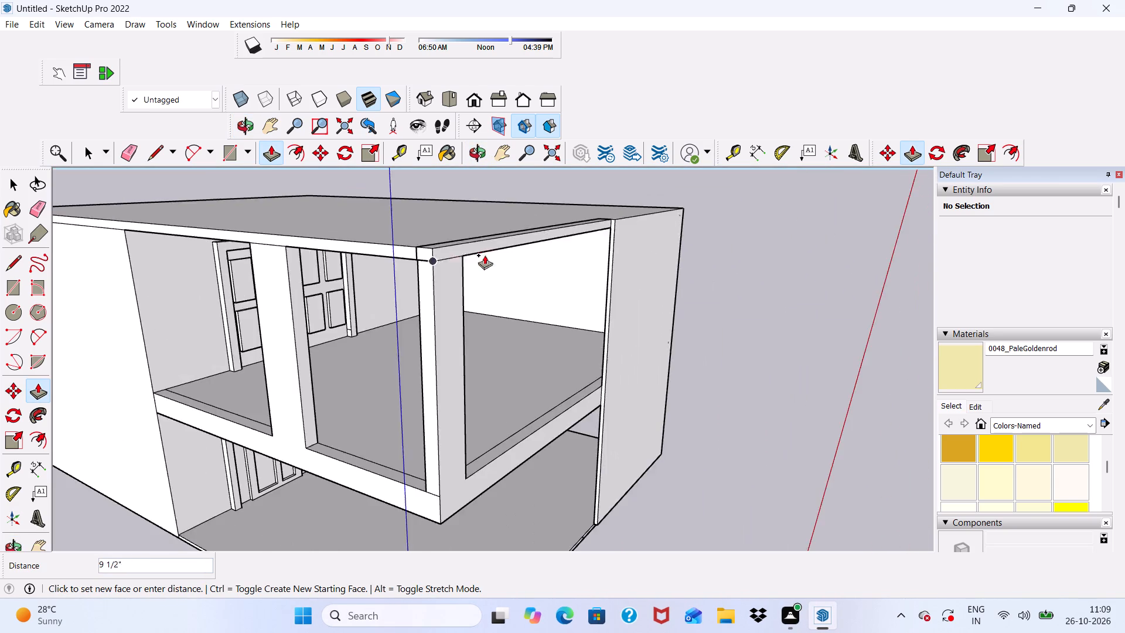
{"action": "scroll", "coordinate": [485, 255], "scroll_direction": "down", "scroll_amount": 2}
{"action": "scroll", "coordinate": [568, 281], "scroll_direction": "up", "scroll_amount": 3}
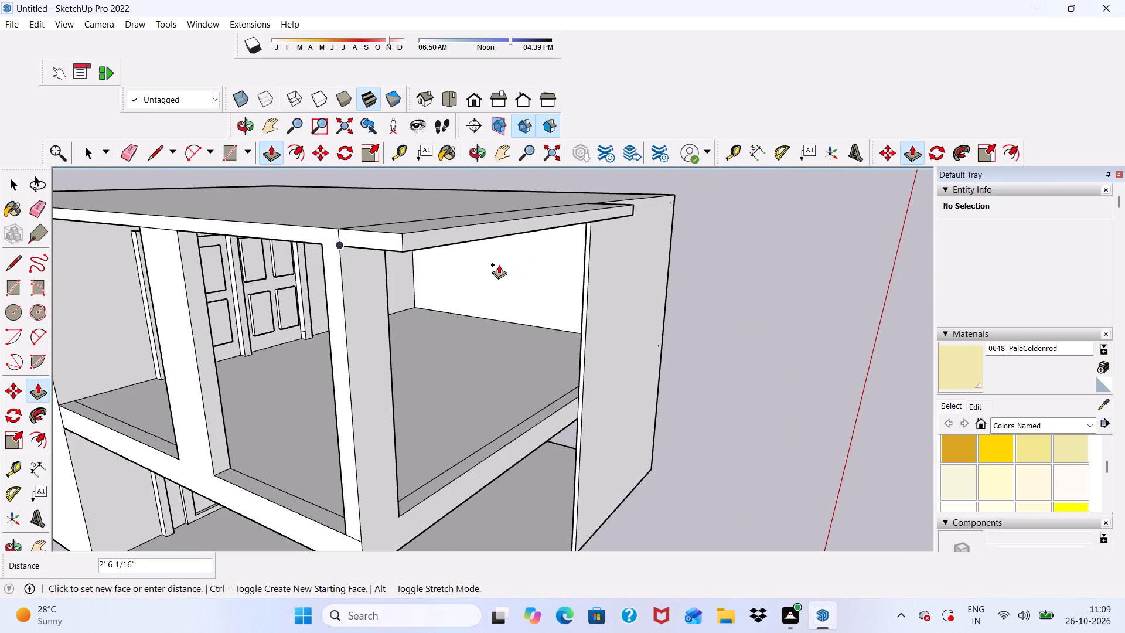
{"action": "left_click", "coordinate": [486, 258]}
Inspect the new roof projection from the front, especially where it meets the full-height wall and the outer corner.
{"action": "middle_click_drag", "start_coordinate": [495, 266], "coordinate": [352, 246]}
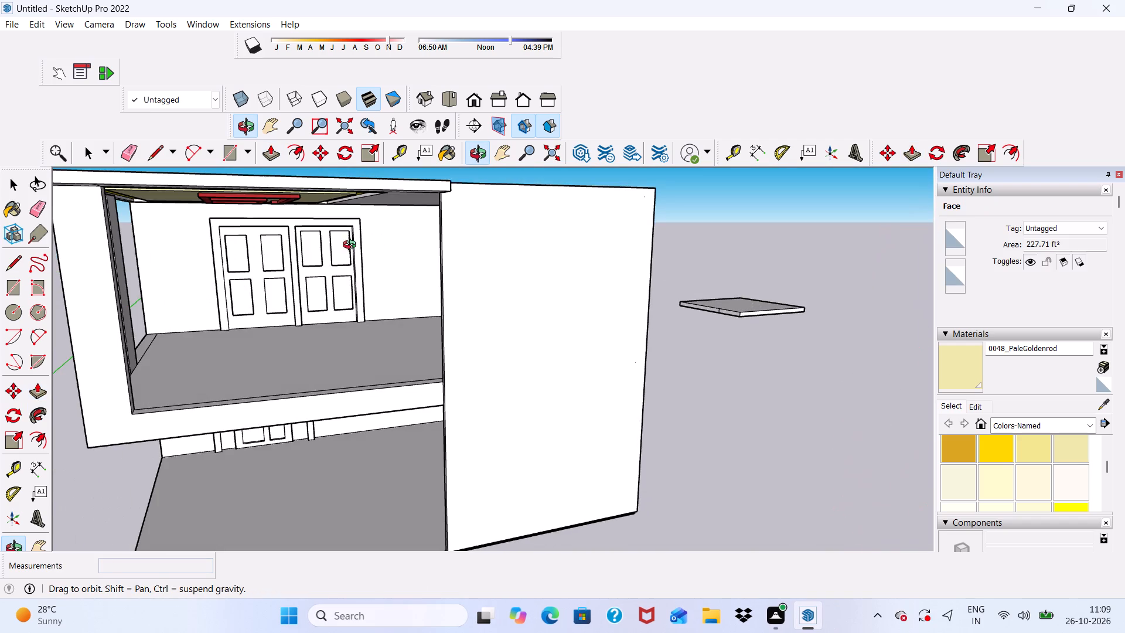
{"action": "middle_click_drag", "start_coordinate": [352, 246], "coordinate": [352, 246]}
{"action": "middle_click_drag", "start_coordinate": [477, 186], "coordinate": [419, 210]}
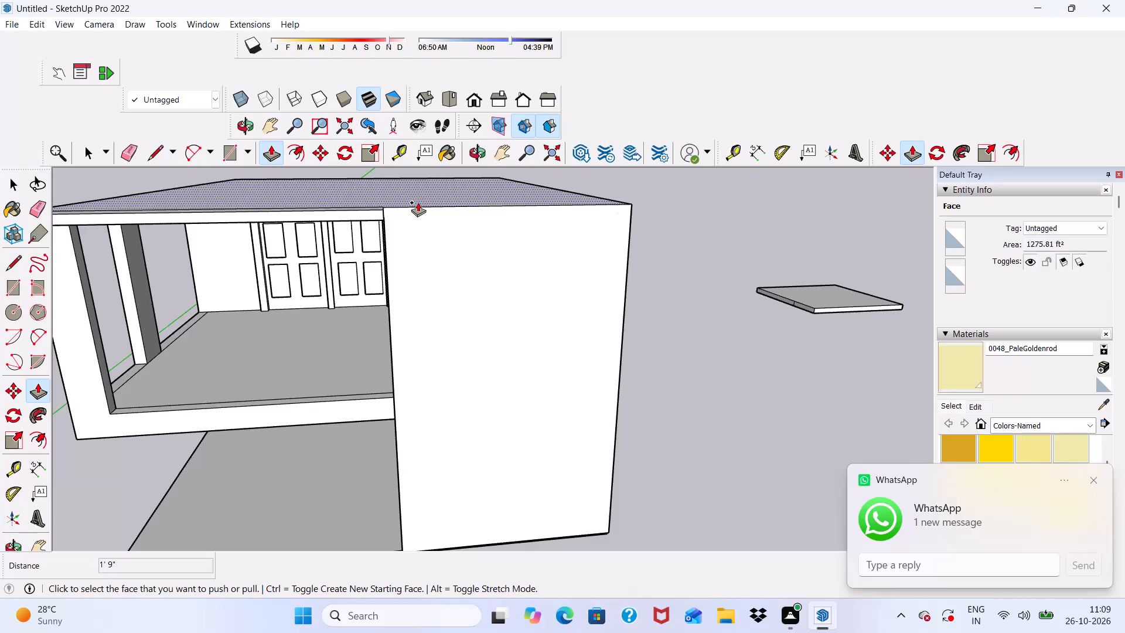
{"action": "scroll", "coordinate": [418, 202], "scroll_direction": "up", "scroll_amount": 4}
{"action": "scroll", "coordinate": [418, 202], "scroll_direction": "down", "scroll_amount": 5}
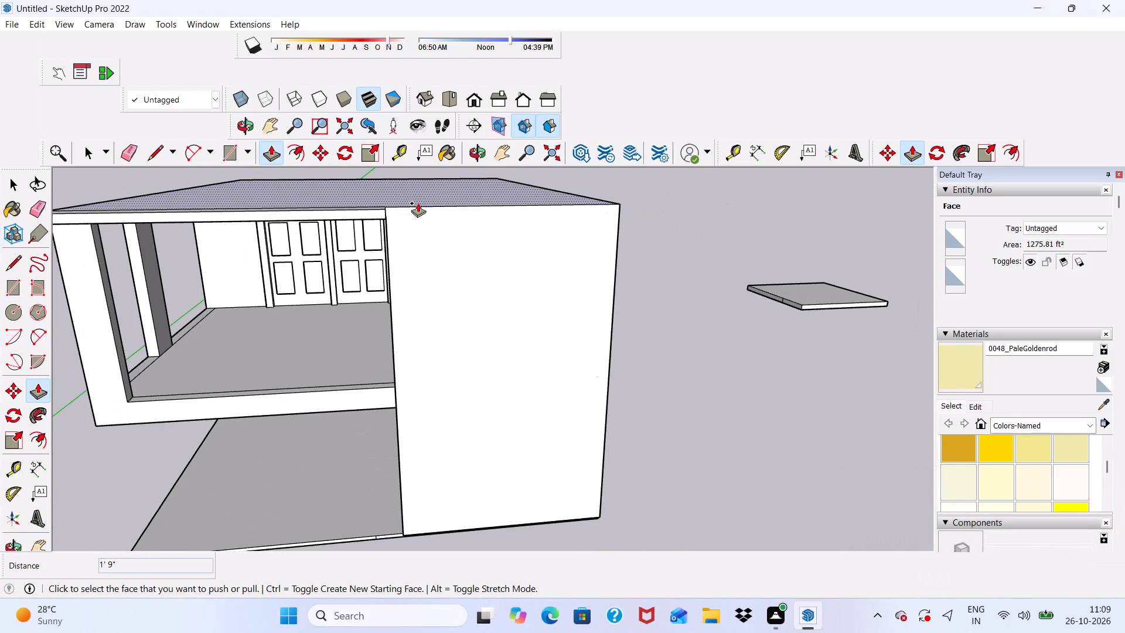
{"action": "scroll", "coordinate": [403, 166], "scroll_direction": "up", "scroll_amount": 4}
{"action": "scroll", "coordinate": [403, 168], "scroll_direction": "down", "scroll_amount": 4}
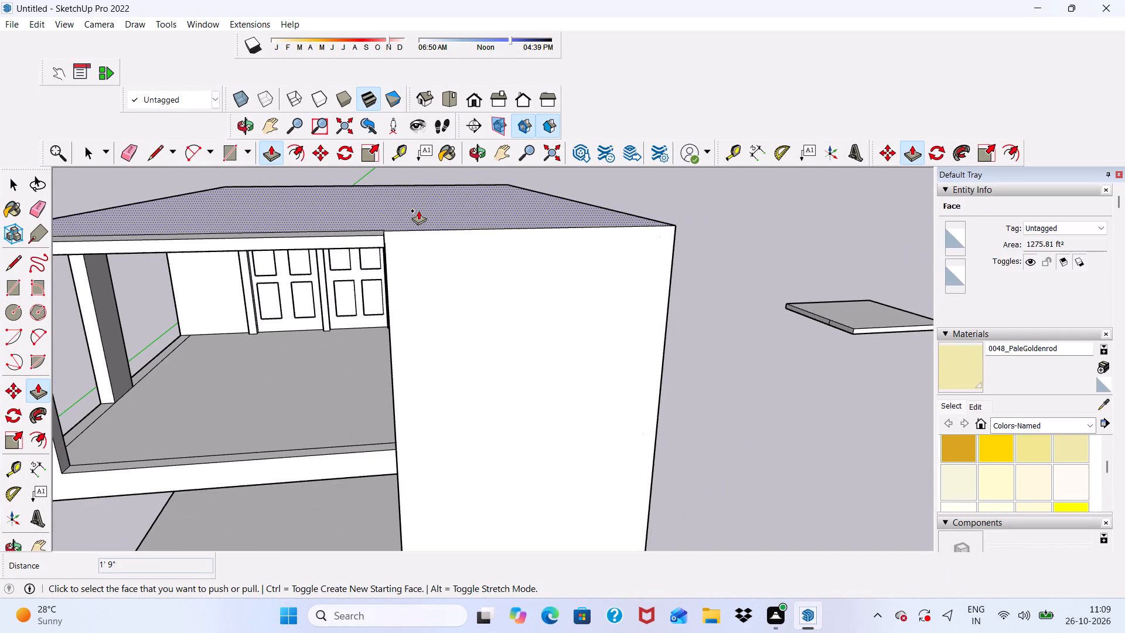
{"action": "scroll", "coordinate": [425, 211], "scroll_direction": "up", "scroll_amount": 5}
{"action": "scroll", "coordinate": [425, 211], "scroll_direction": "down", "scroll_amount": 5}
{"action": "middle_click_drag", "start_coordinate": [429, 216], "coordinate": [415, 236]}
{"action": "scroll", "coordinate": [330, 321], "scroll_direction": "up", "scroll_amount": 5}
{"action": "scroll", "coordinate": [347, 229], "scroll_direction": "down", "scroll_amount": 4}
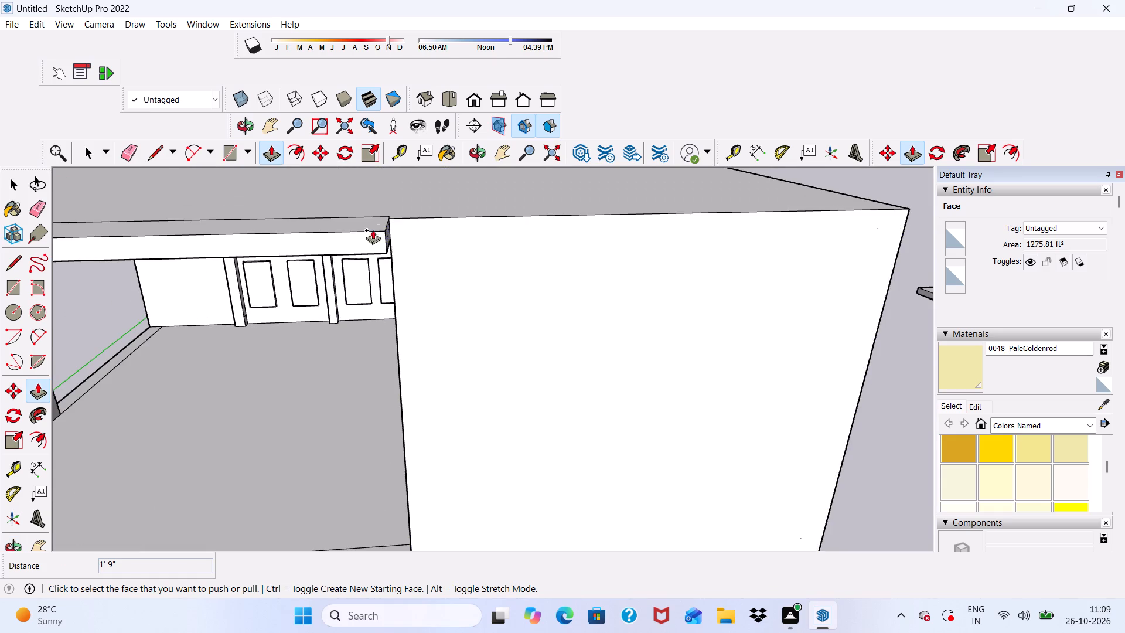
{"action": "scroll", "coordinate": [357, 234], "scroll_direction": "up", "scroll_amount": 2}
{"action": "scroll", "coordinate": [357, 234], "scroll_direction": "down", "scroll_amount": 11}
{"action": "middle_click_drag", "start_coordinate": [420, 263], "coordinate": [418, 239]}
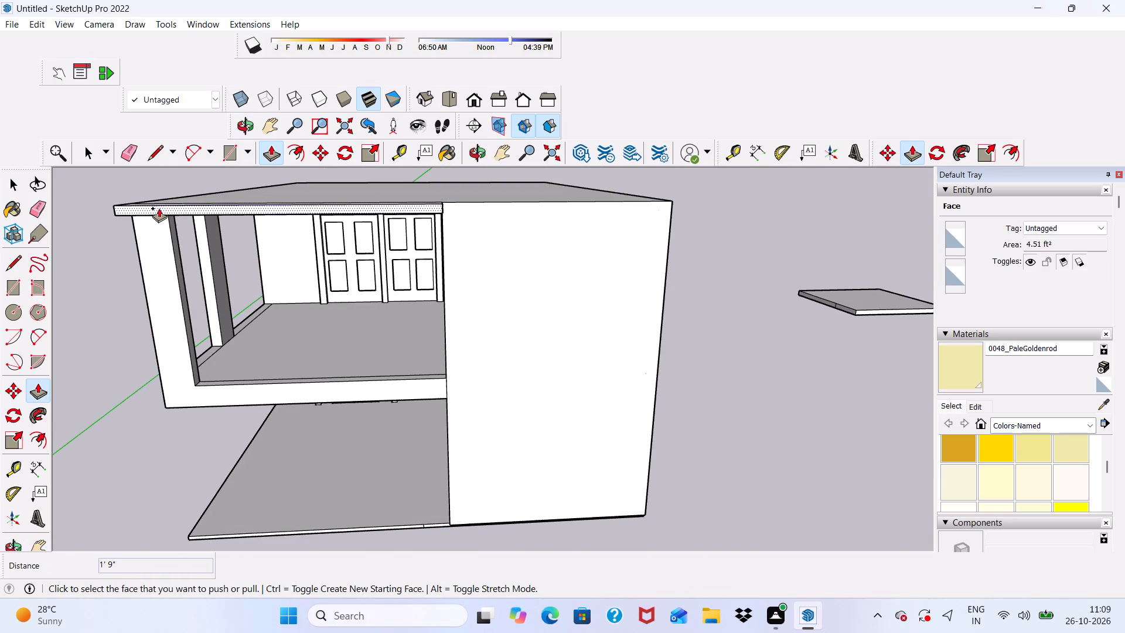
{"action": "scroll", "coordinate": [159, 208], "scroll_direction": "up", "scroll_amount": 9}
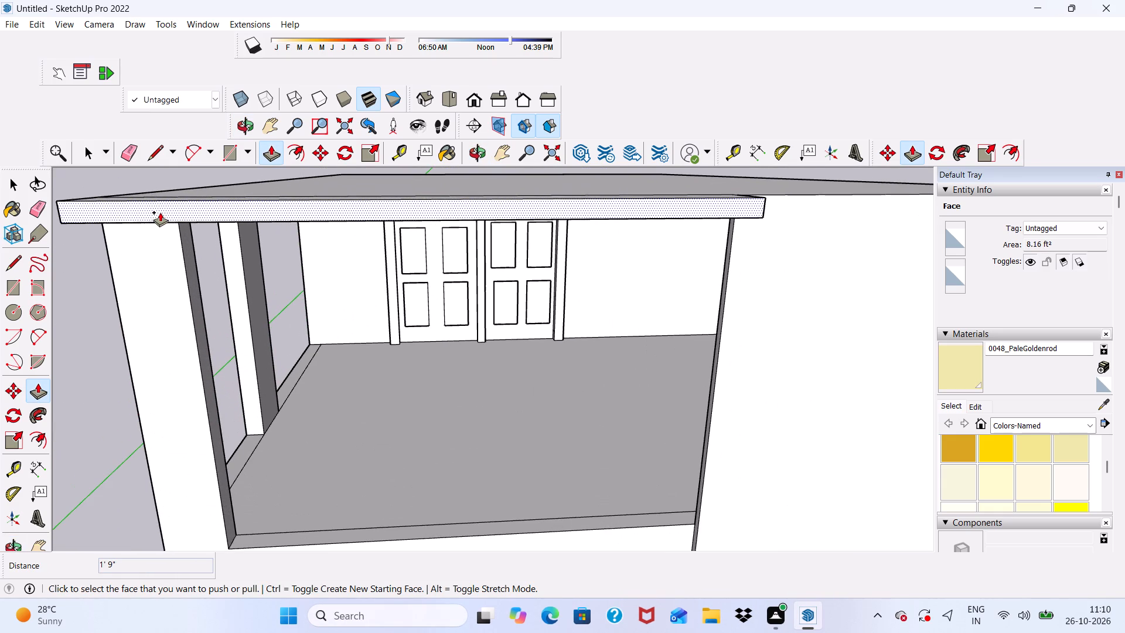
Examine the roof projection, the upper front opening and the roof's top surface from the front and from above.
{"action": "scroll", "coordinate": [160, 212], "scroll_direction": "down", "scroll_amount": 1}
{"action": "scroll", "coordinate": [307, 216], "scroll_direction": "down", "scroll_amount": 1}
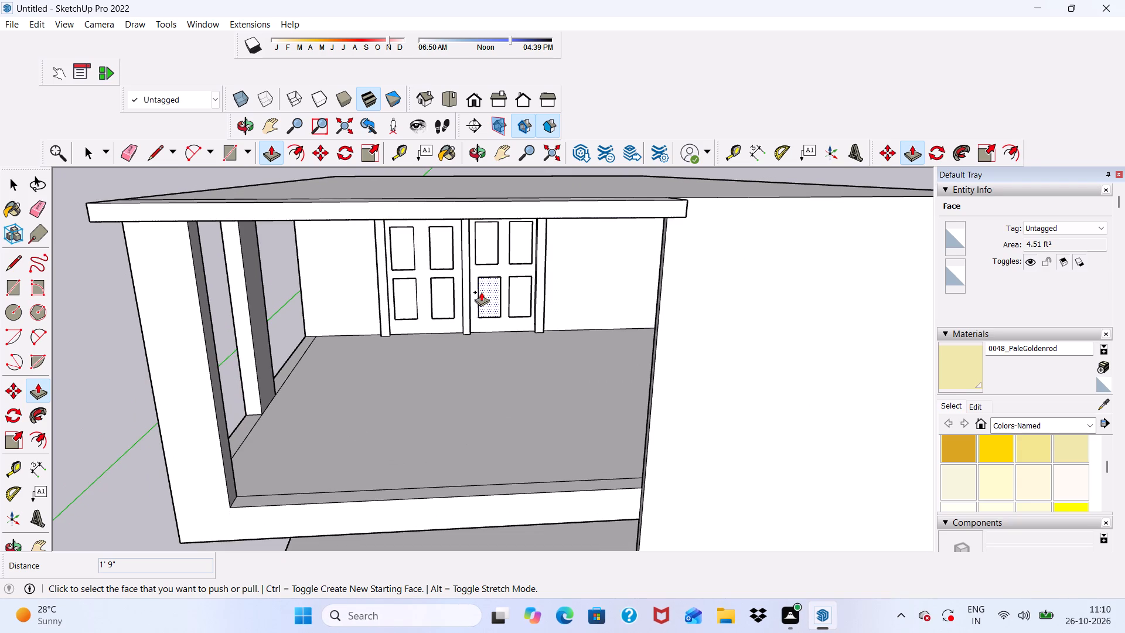
{"action": "scroll", "coordinate": [379, 222], "scroll_direction": "down", "scroll_amount": 5}
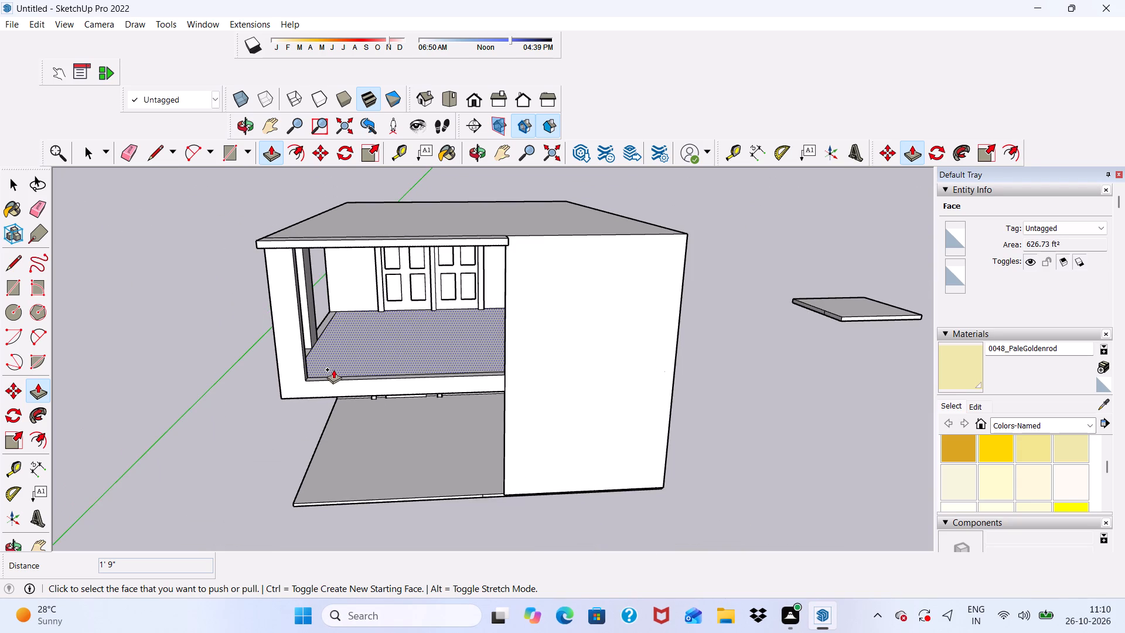
{"action": "scroll", "coordinate": [302, 407], "scroll_direction": "up", "scroll_amount": 6}
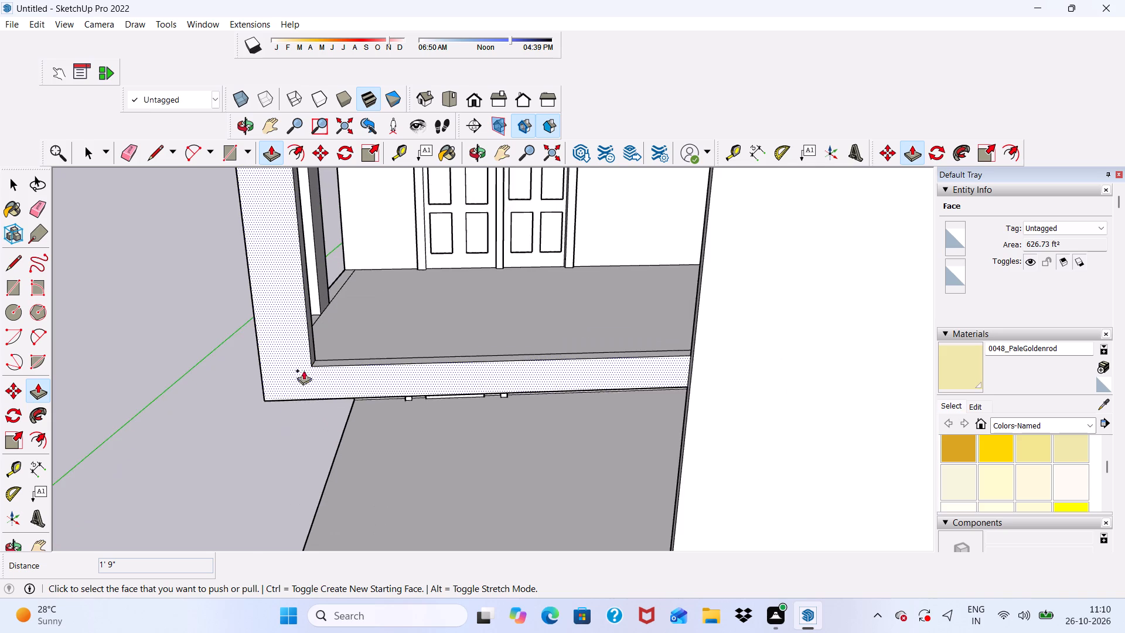
{"action": "scroll", "coordinate": [318, 398], "scroll_direction": "up", "scroll_amount": 5}
{"action": "scroll", "coordinate": [318, 407], "scroll_direction": "down", "scroll_amount": 9}
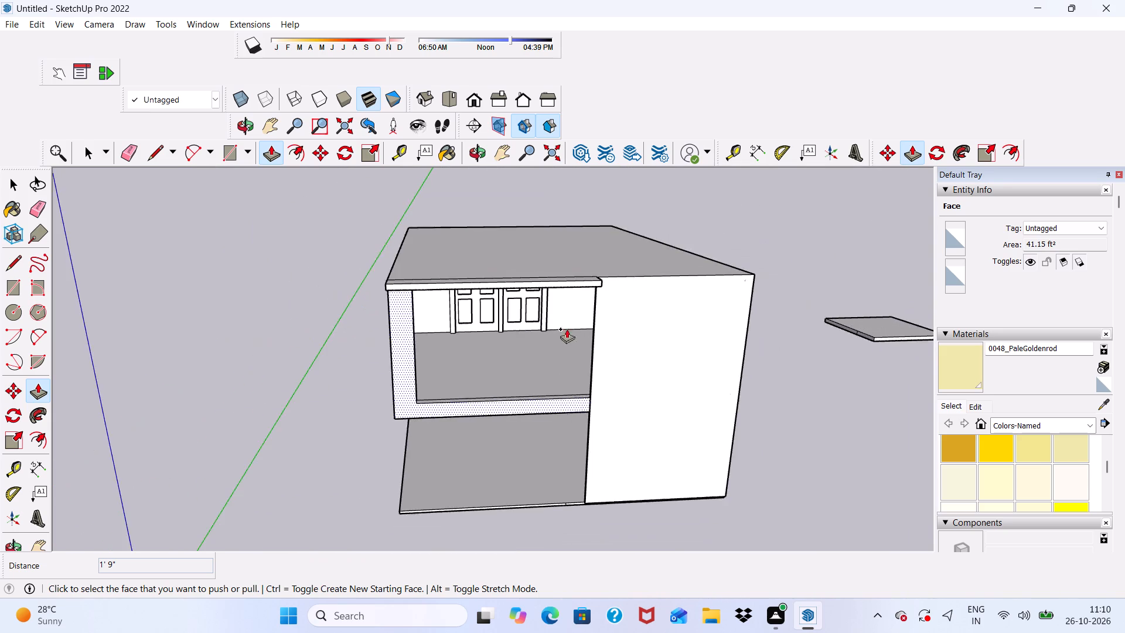
{"action": "scroll", "coordinate": [568, 300], "scroll_direction": "up", "scroll_amount": 3}
{"action": "key", "text": "space"}
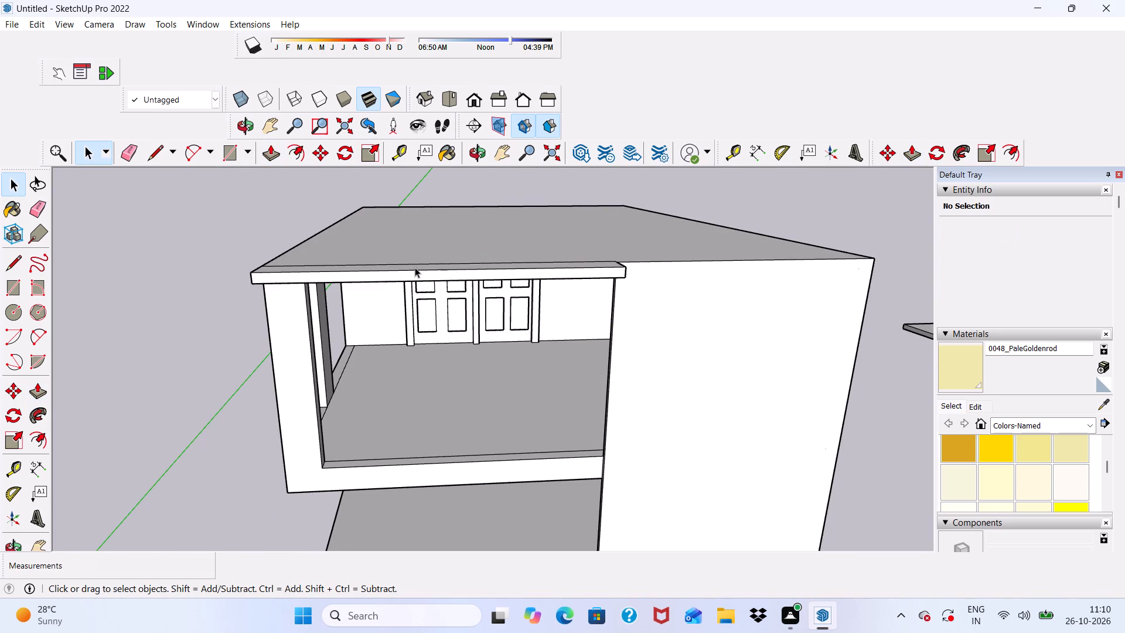
{"action": "scroll", "coordinate": [435, 273], "scroll_direction": "up", "scroll_amount": 1}
{"action": "scroll", "coordinate": [425, 240], "scroll_direction": "down", "scroll_amount": 4}
{"action": "middle_click_drag", "start_coordinate": [428, 251], "coordinate": [369, 371]}
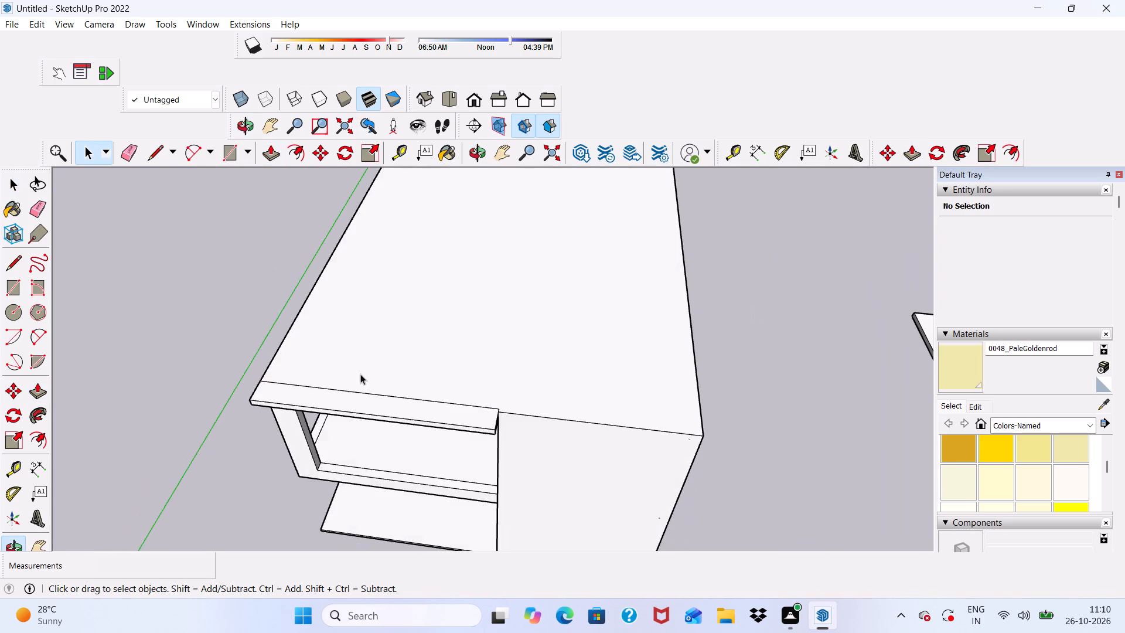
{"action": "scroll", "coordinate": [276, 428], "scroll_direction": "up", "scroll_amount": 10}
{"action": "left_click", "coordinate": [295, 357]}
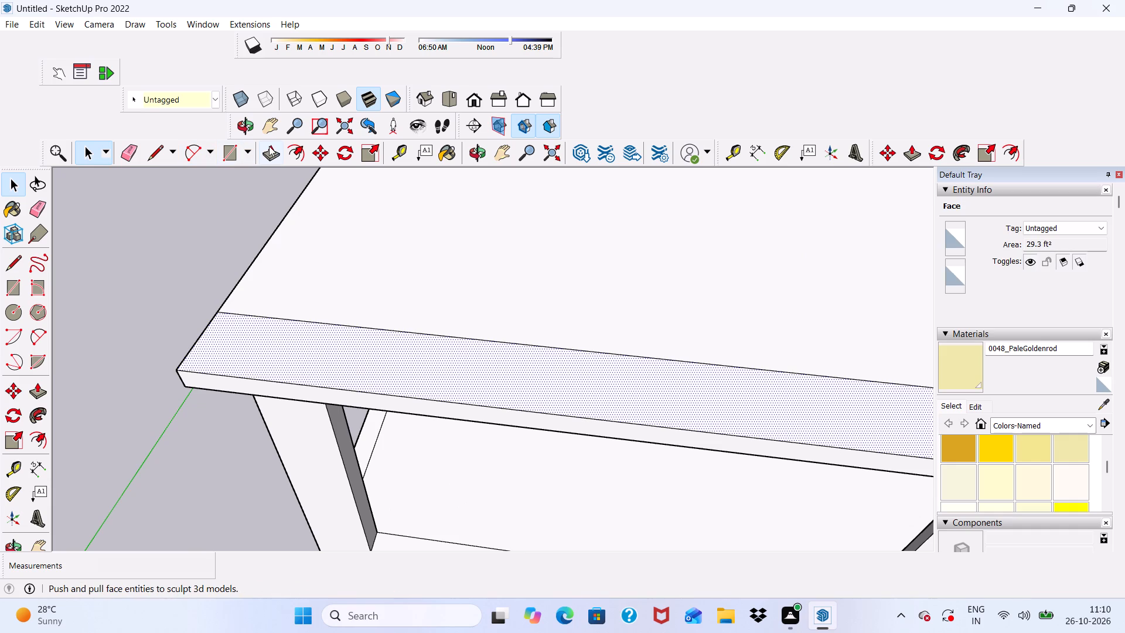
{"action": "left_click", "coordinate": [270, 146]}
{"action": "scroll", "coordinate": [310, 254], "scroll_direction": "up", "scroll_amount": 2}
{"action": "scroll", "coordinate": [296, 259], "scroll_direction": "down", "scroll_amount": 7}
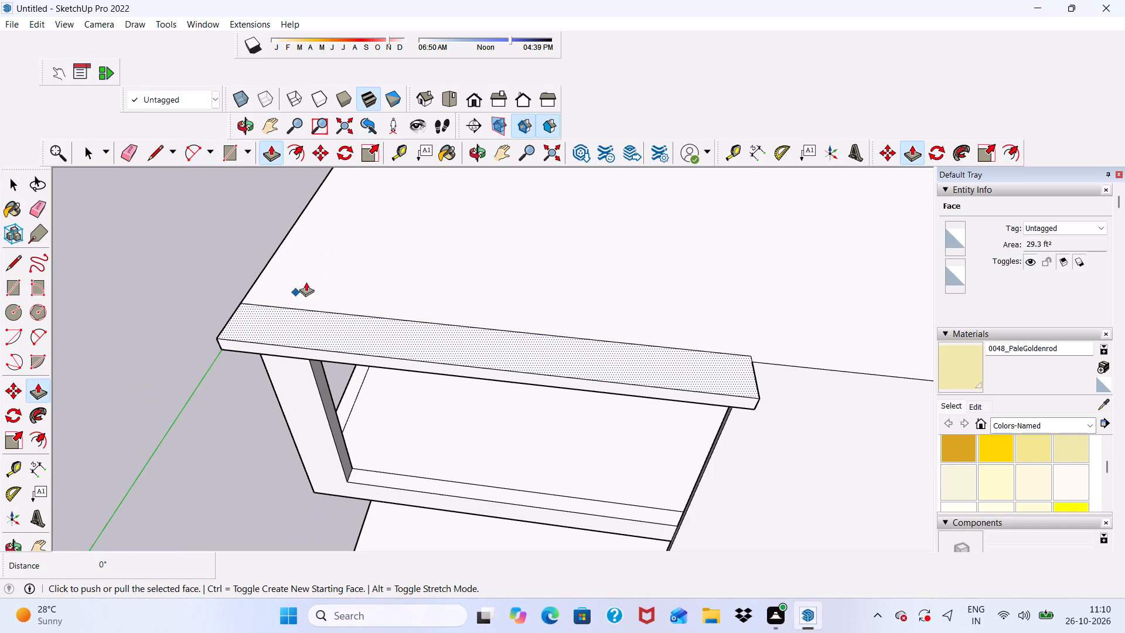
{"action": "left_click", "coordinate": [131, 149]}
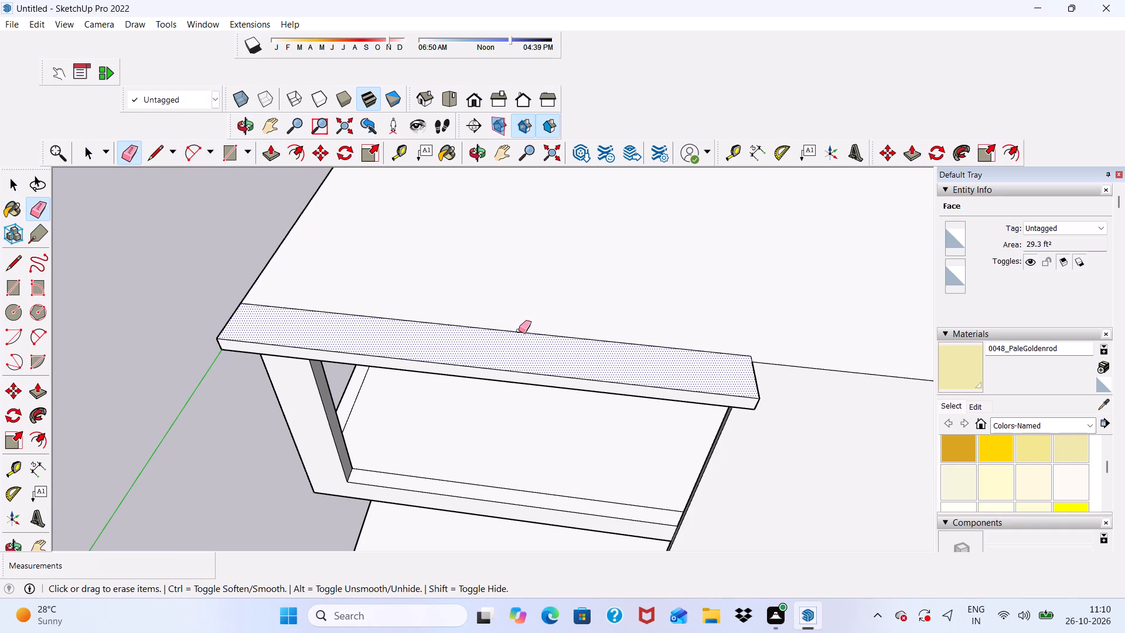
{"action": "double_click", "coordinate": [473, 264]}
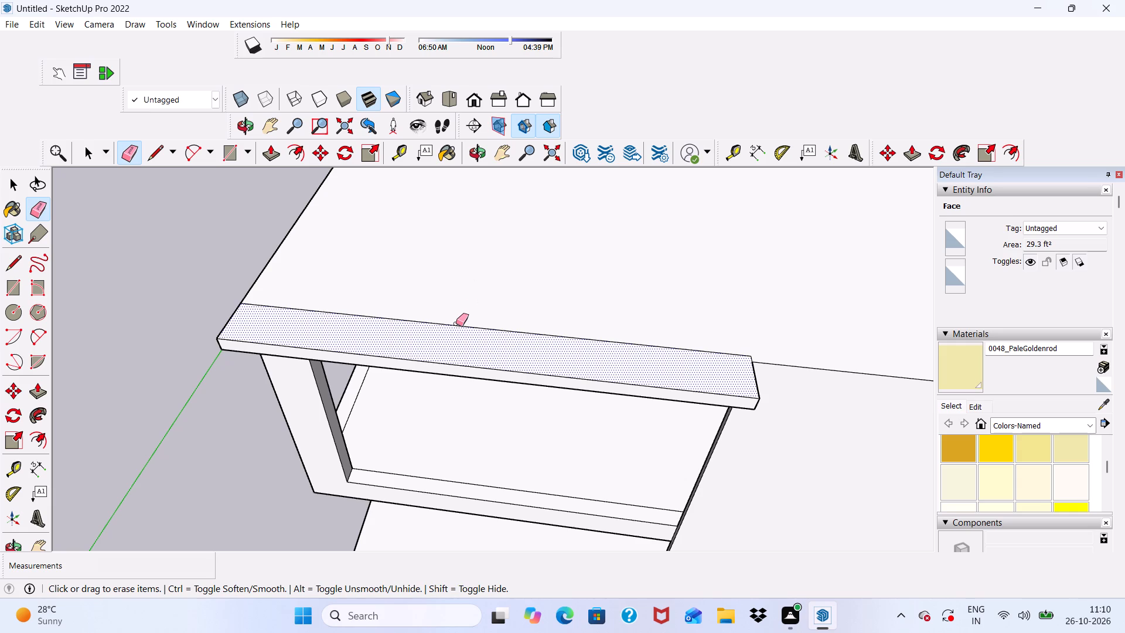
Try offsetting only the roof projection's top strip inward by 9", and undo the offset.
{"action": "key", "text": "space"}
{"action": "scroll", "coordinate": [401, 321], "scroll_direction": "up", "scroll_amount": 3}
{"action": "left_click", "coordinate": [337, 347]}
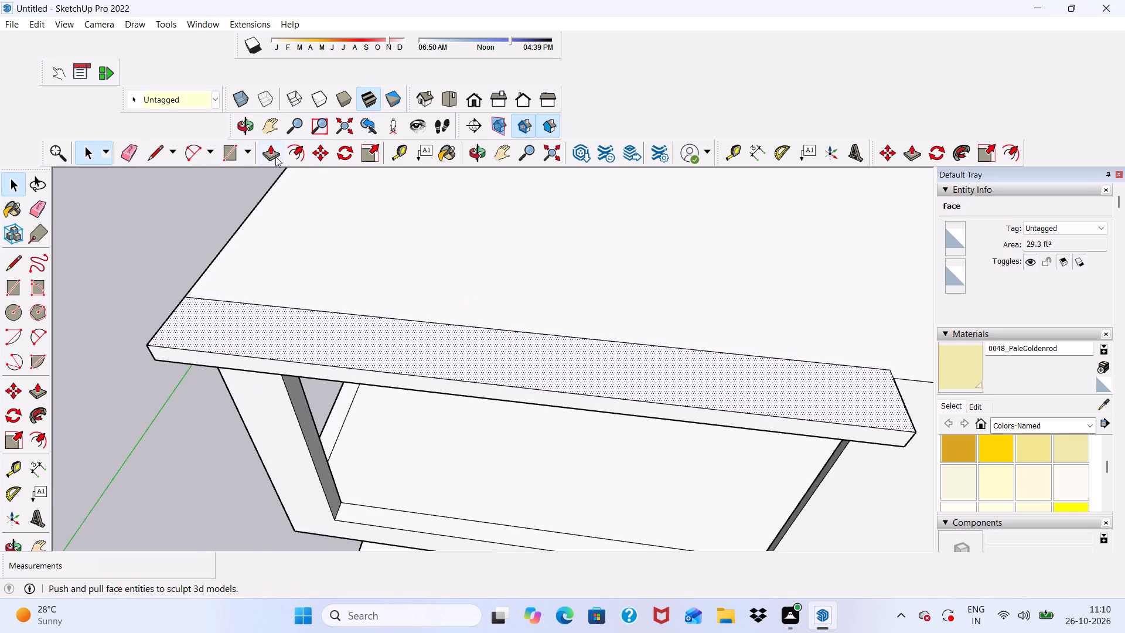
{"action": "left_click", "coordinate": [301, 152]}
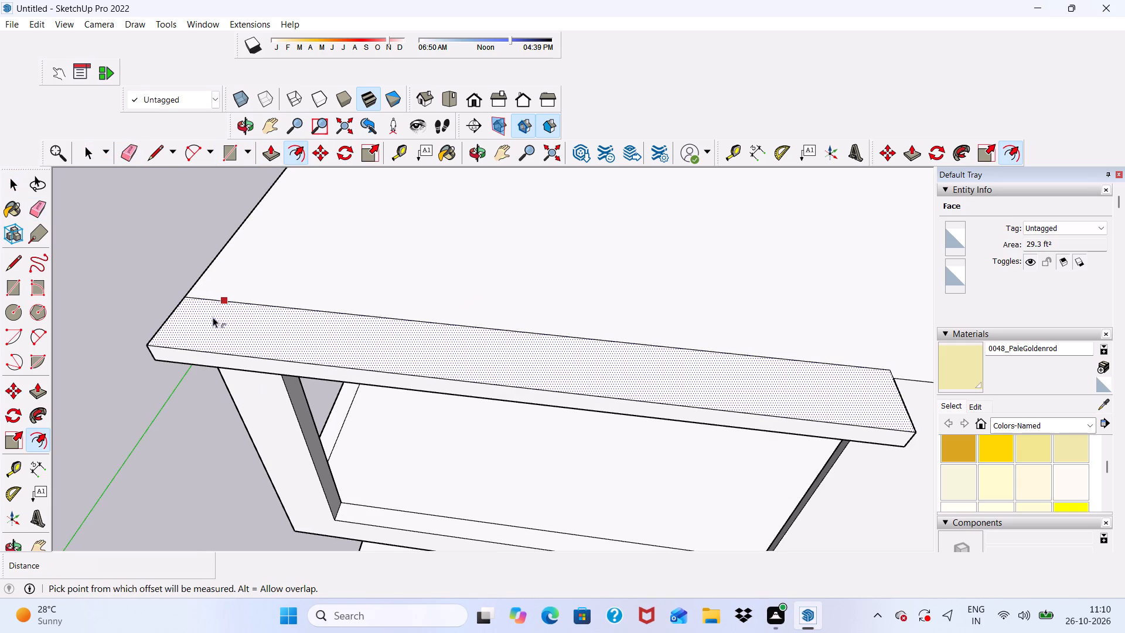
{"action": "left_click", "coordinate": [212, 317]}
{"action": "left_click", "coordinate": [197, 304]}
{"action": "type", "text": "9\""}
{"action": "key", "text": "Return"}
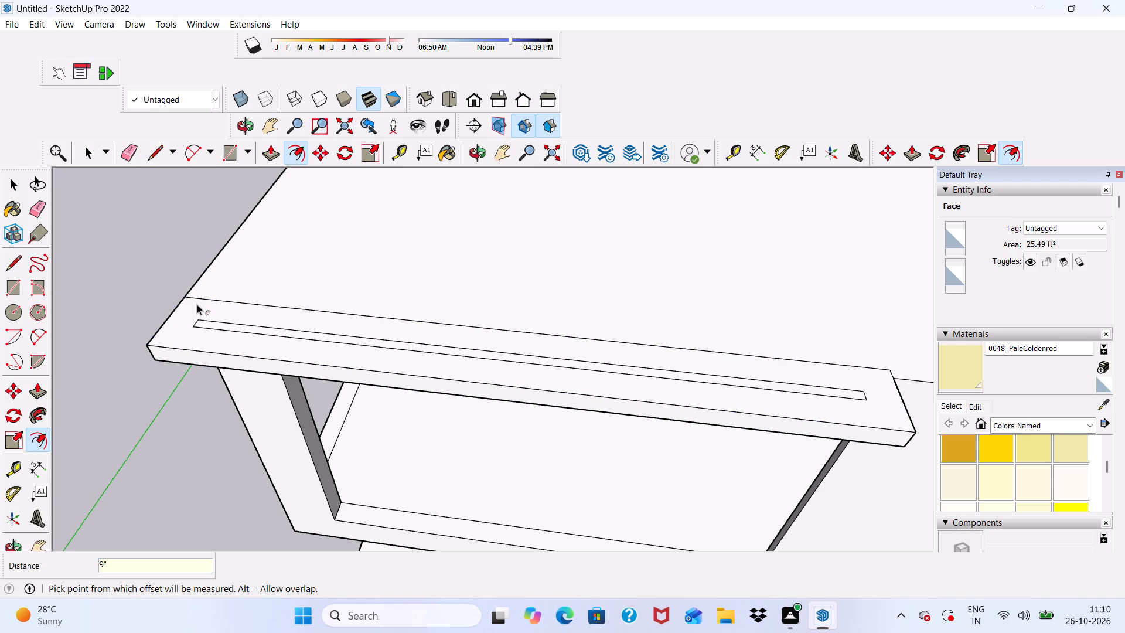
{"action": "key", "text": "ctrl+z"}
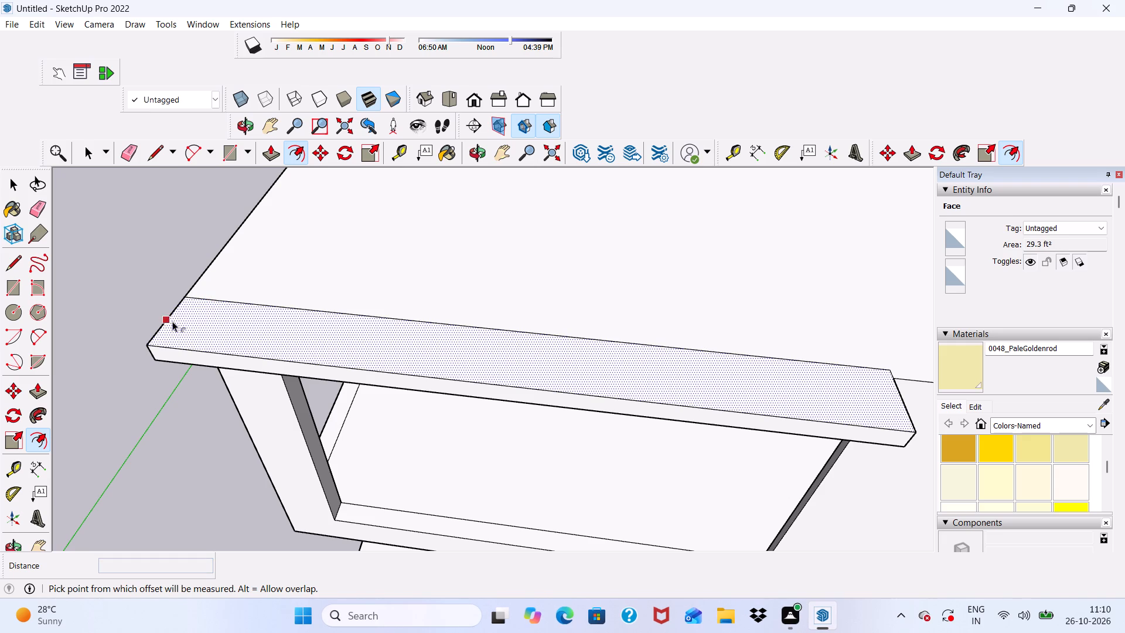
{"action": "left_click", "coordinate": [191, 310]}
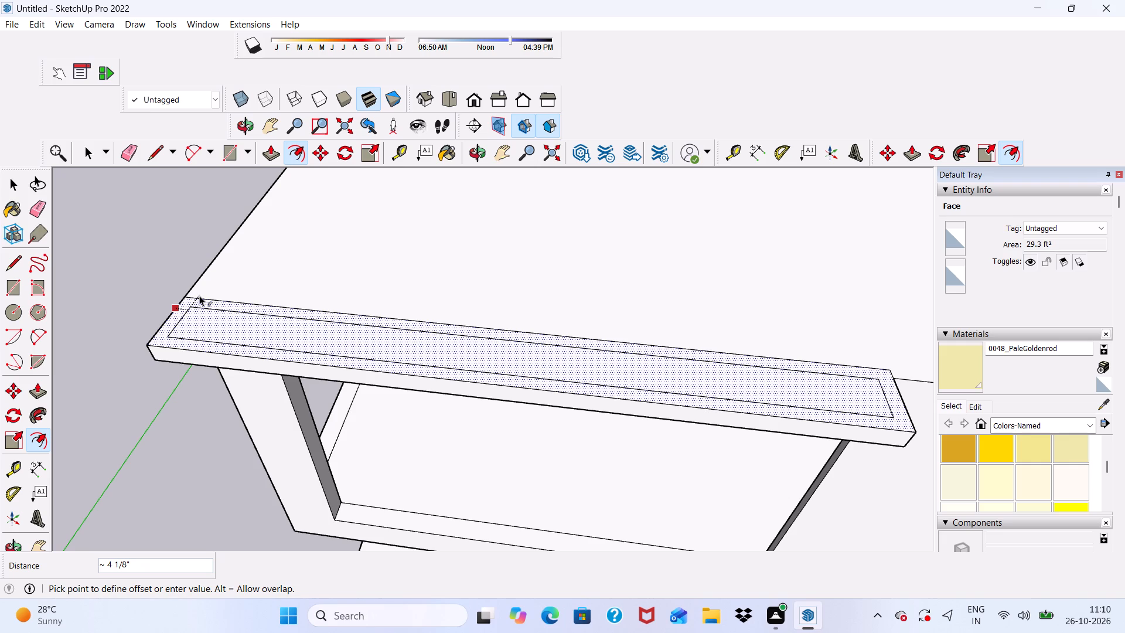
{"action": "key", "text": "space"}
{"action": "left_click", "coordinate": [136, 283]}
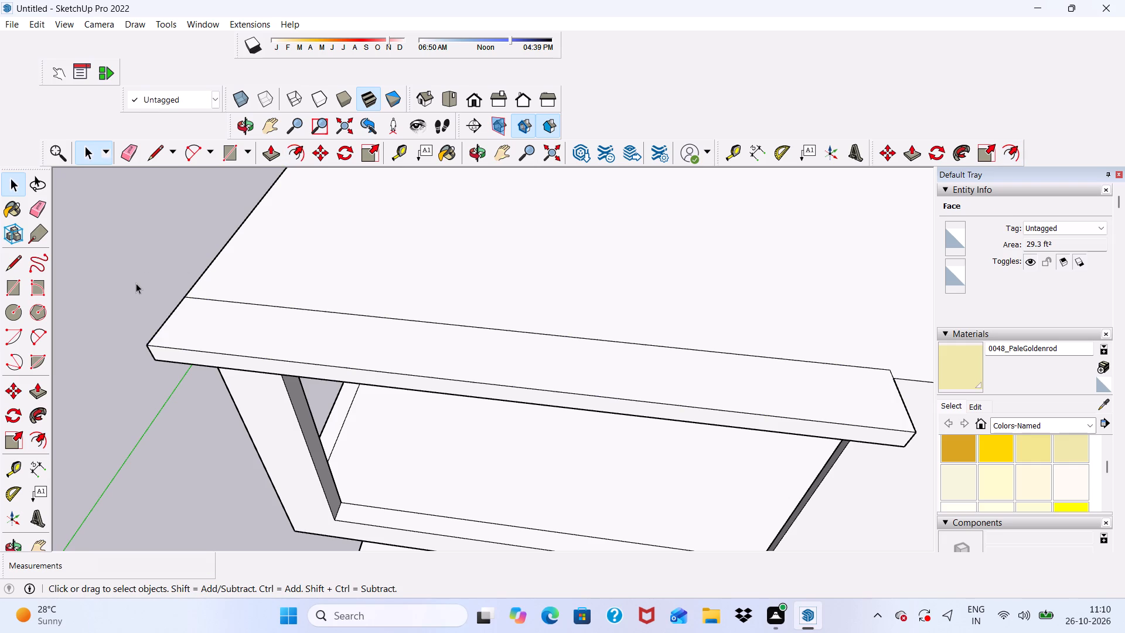
Erase the seam between the projection's top and the main roof, plus the short leftover edge at the inner corner.
{"action": "left_click", "coordinate": [131, 154]}
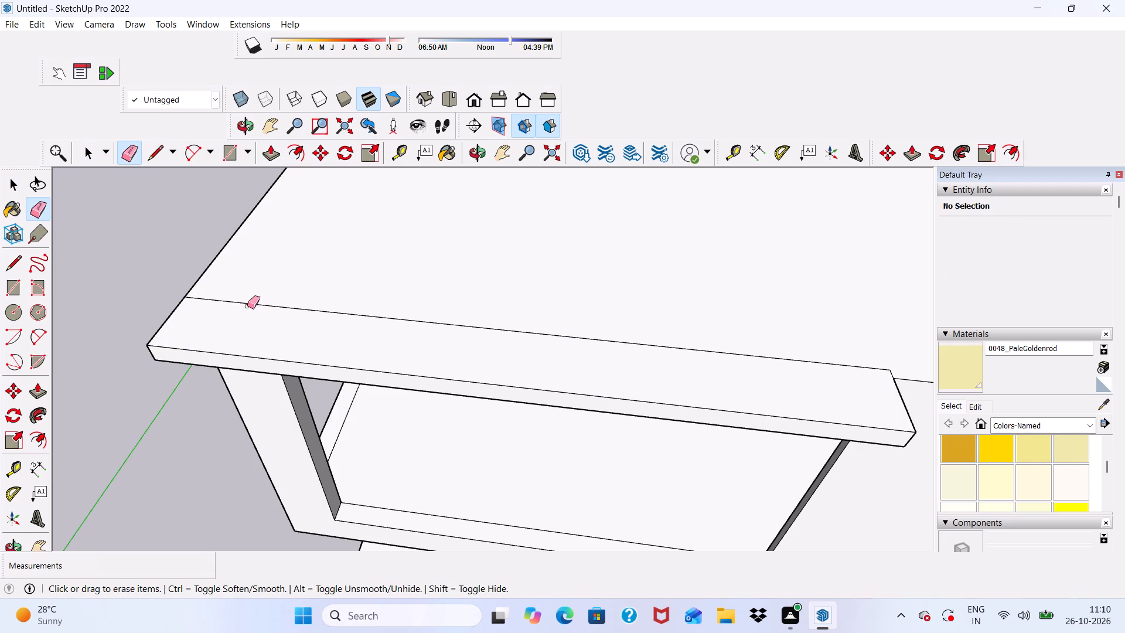
{"action": "left_click_drag", "start_coordinate": [247, 306], "coordinate": [264, 301]}
{"action": "key", "text": "space"}
{"action": "scroll", "coordinate": [412, 337], "scroll_direction": "down", "scroll_amount": 1}
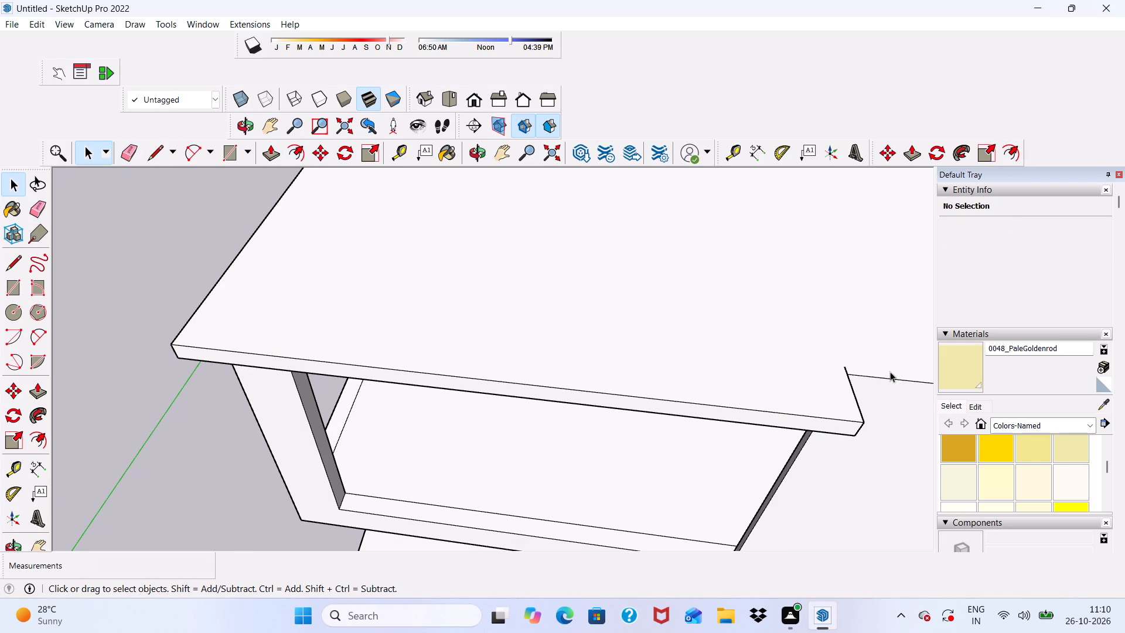
{"action": "left_click", "coordinate": [126, 152]}
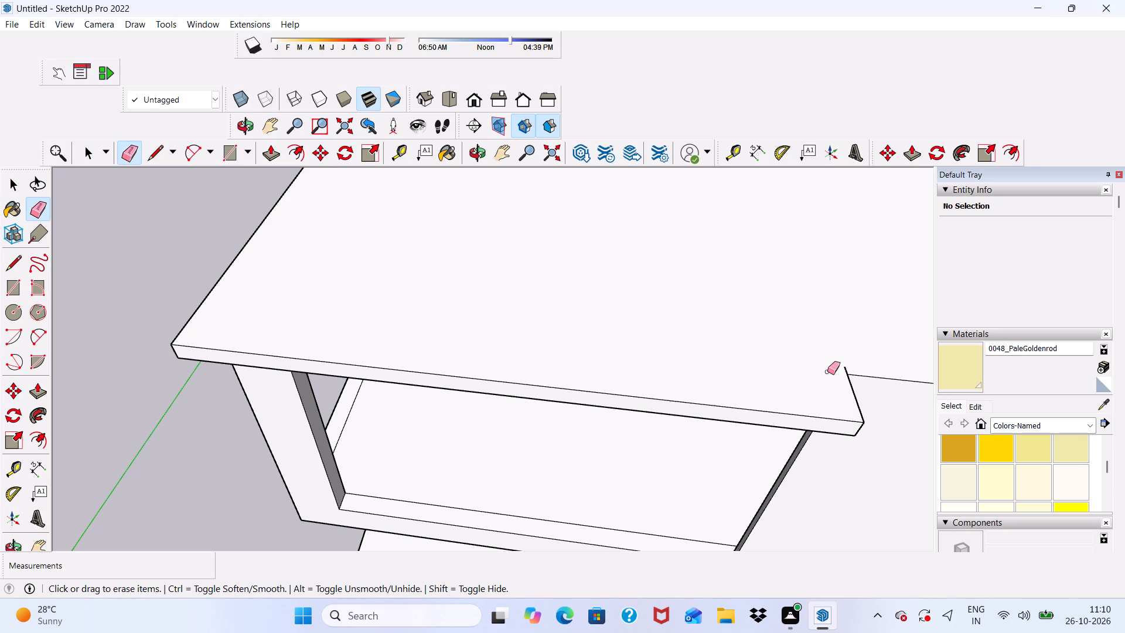
{"action": "left_click_drag", "start_coordinate": [848, 369], "coordinate": [835, 372]}
{"action": "key", "text": "space"}
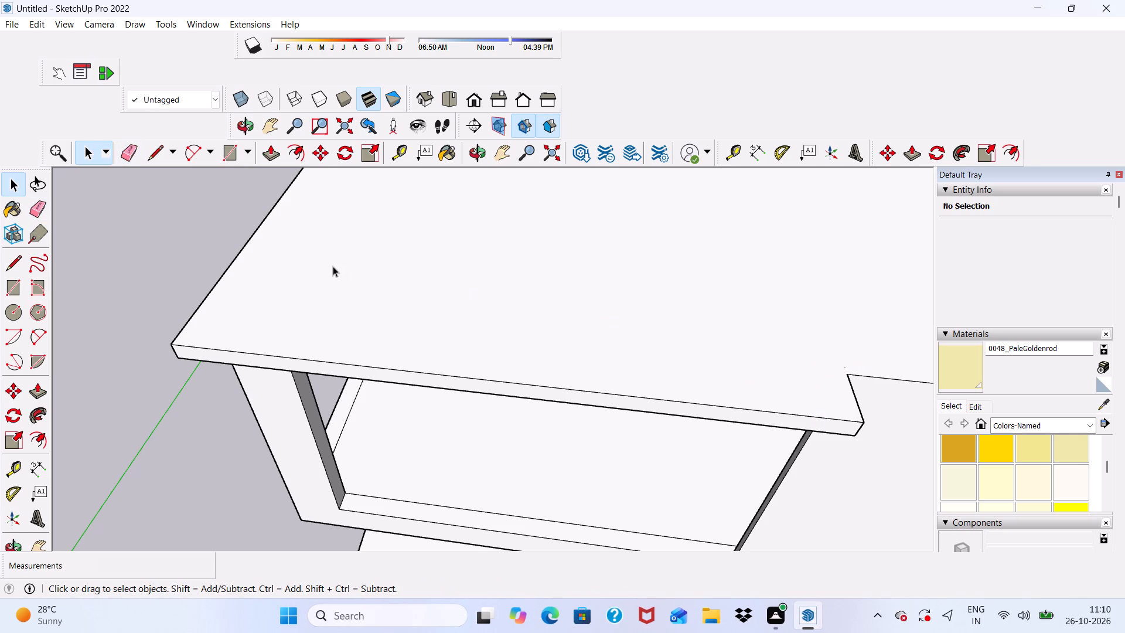
Offset the whole merged roof face's outline inward by 9" to form a border strip around the roof.
{"action": "left_click", "coordinate": [333, 266]}
{"action": "left_click", "coordinate": [294, 149]}
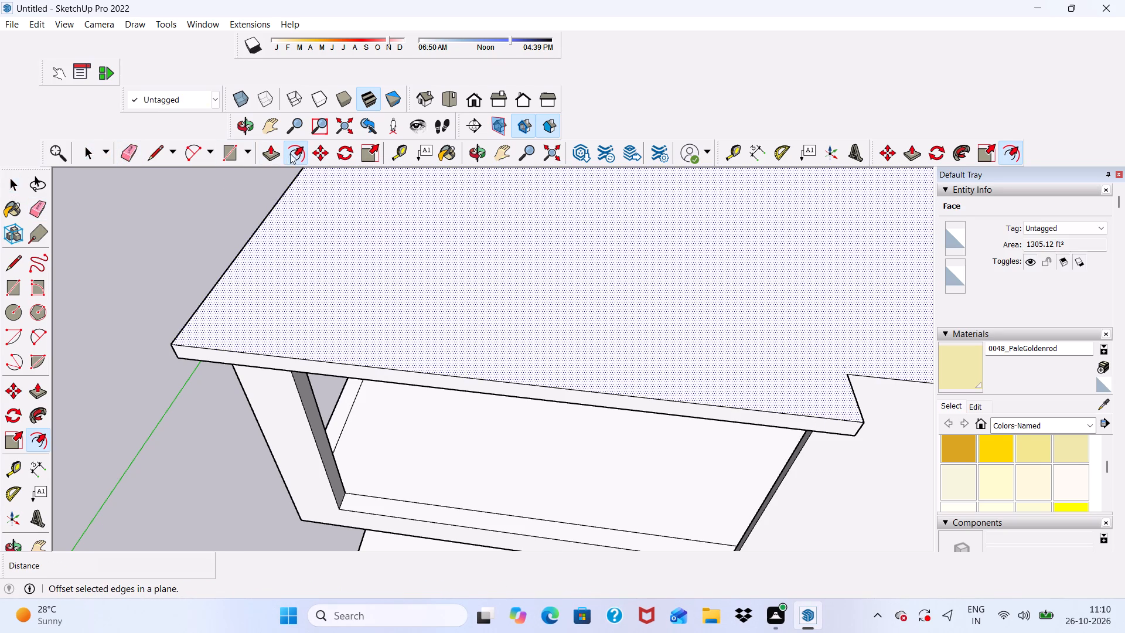
{"action": "scroll", "coordinate": [268, 225], "scroll_direction": "down", "scroll_amount": 4}
{"action": "scroll", "coordinate": [257, 277], "scroll_direction": "down", "scroll_amount": 2}
{"action": "middle_click_drag", "start_coordinate": [250, 282], "coordinate": [239, 341]}
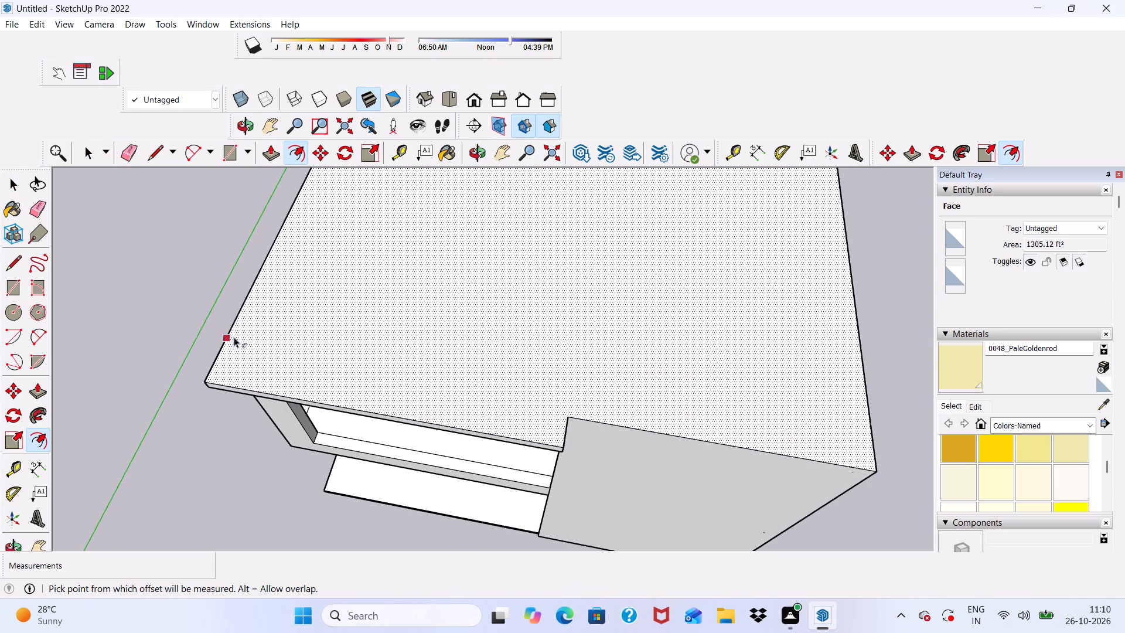
{"action": "left_click", "coordinate": [251, 313]}
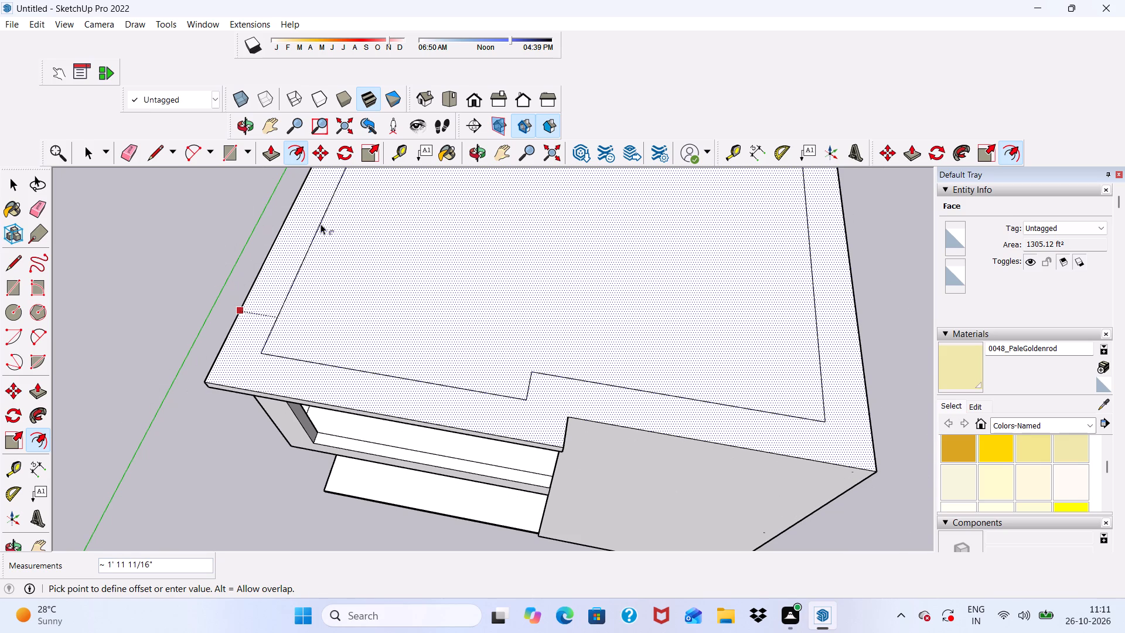
{"action": "type", "text": "9\""}
{"action": "key", "text": "Return"}
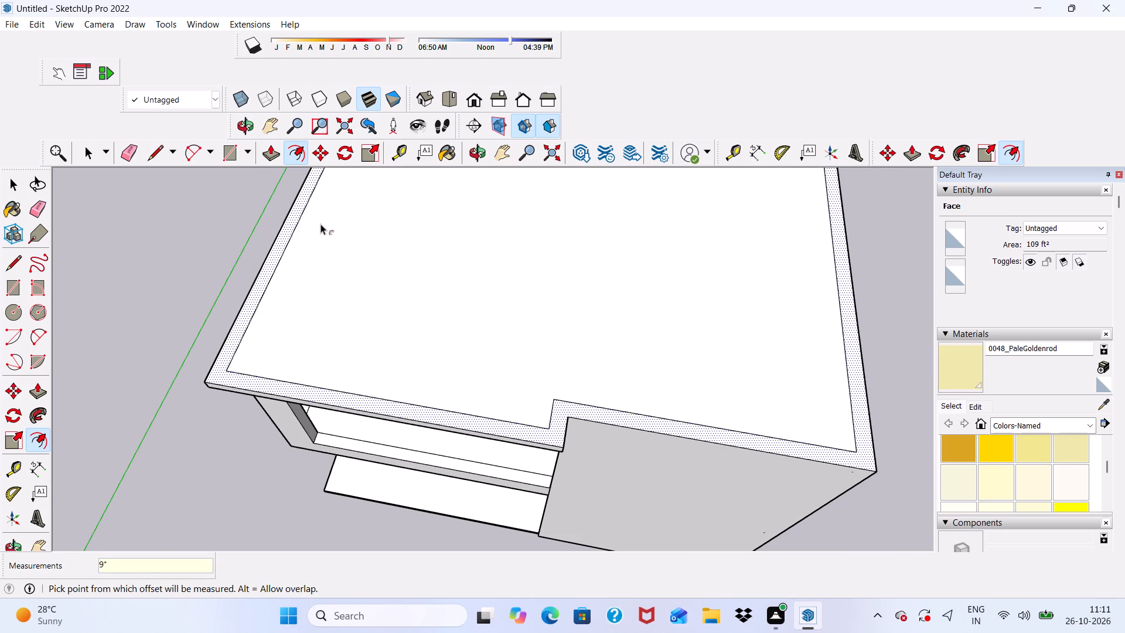
{"action": "left_click_drag", "start_coordinate": [292, 212], "coordinate": [312, 215]}
{"action": "key", "text": "space"}
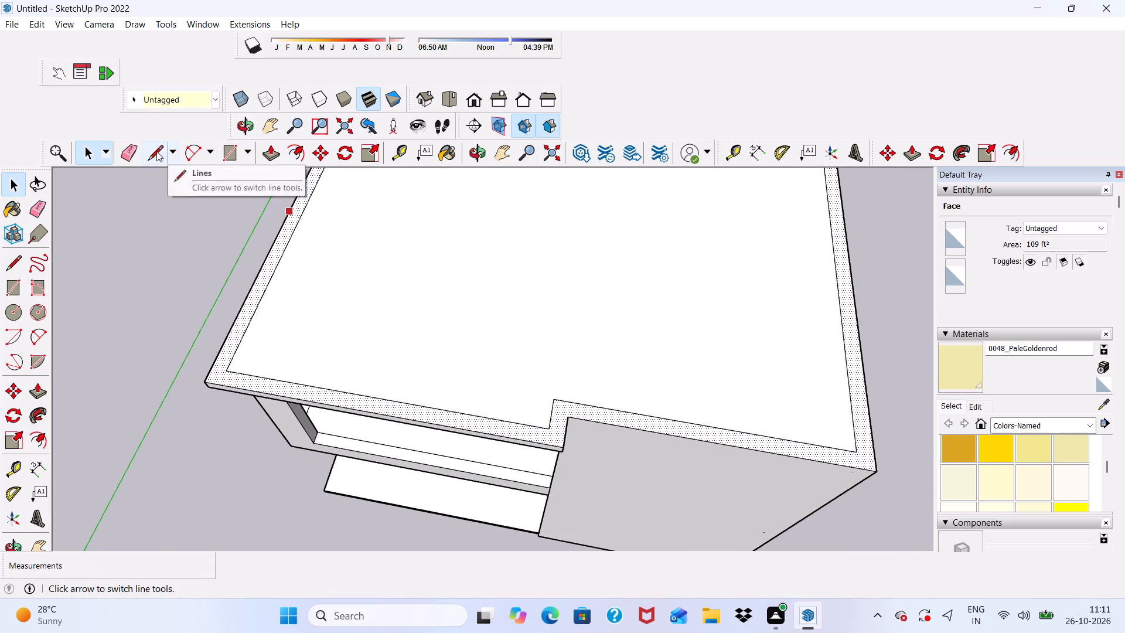
Draw a 9" line across the roof border from the corner where the projection meets the full-height wall to the inner outline.
{"action": "left_click", "coordinate": [156, 151]}
{"action": "scroll", "coordinate": [549, 418], "scroll_direction": "up", "scroll_amount": 13}
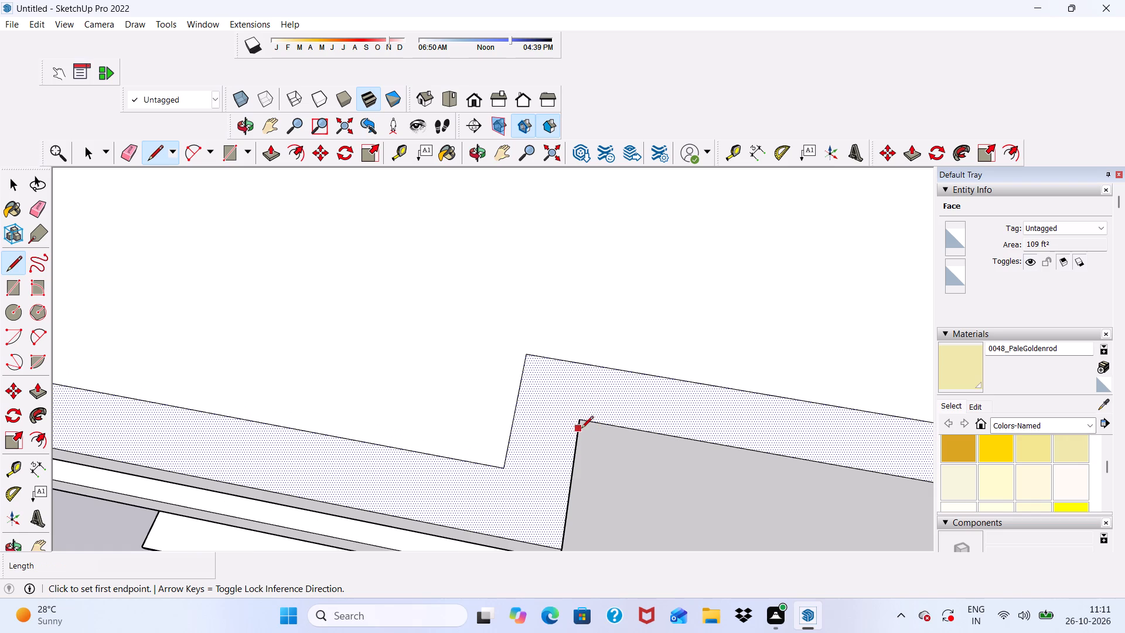
{"action": "left_click", "coordinate": [581, 422]}
{"action": "left_click", "coordinate": [591, 366]}
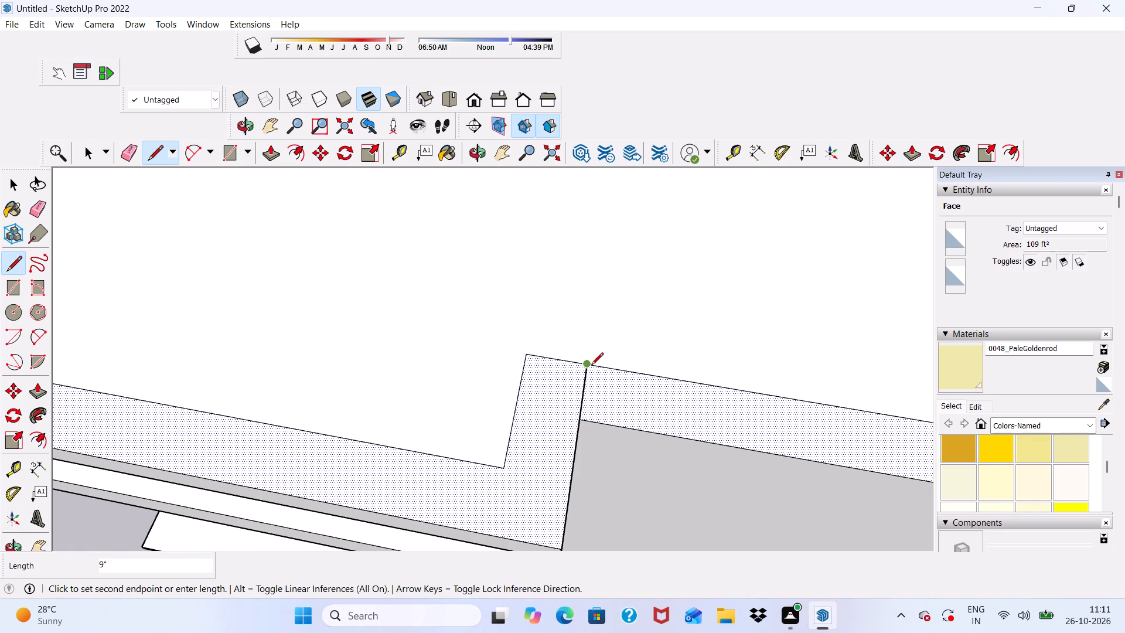
{"action": "scroll", "coordinate": [578, 358], "scroll_direction": "down", "scroll_amount": 19}
{"action": "scroll", "coordinate": [372, 331], "scroll_direction": "up", "scroll_amount": 6}
{"action": "scroll", "coordinate": [337, 342], "scroll_direction": "down", "scroll_amount": 1}
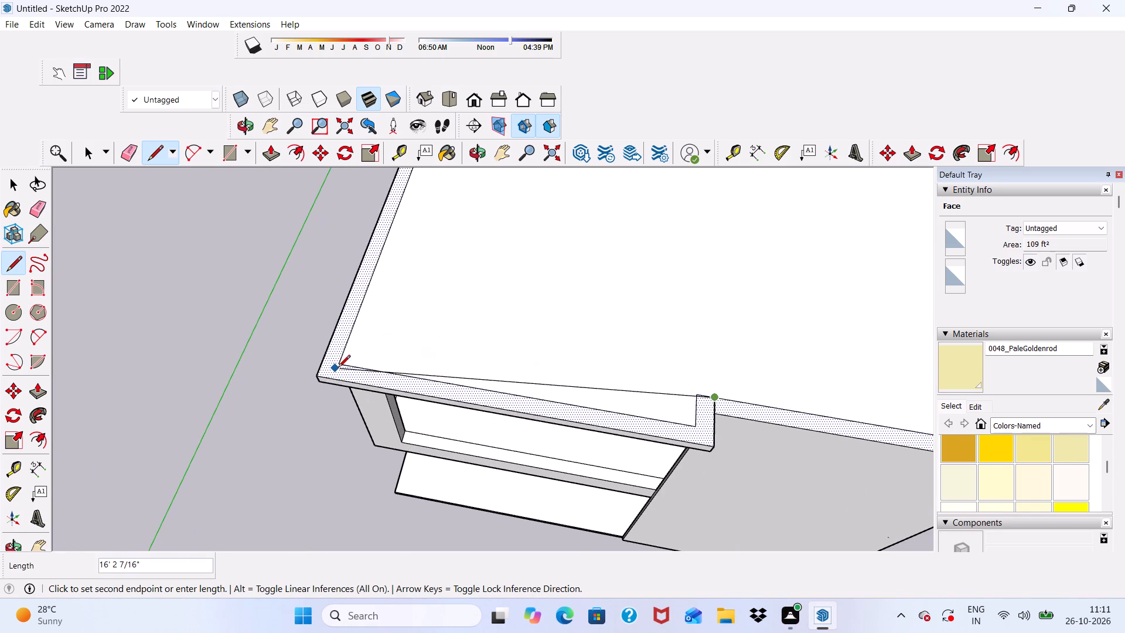
{"action": "key", "text": "space"}
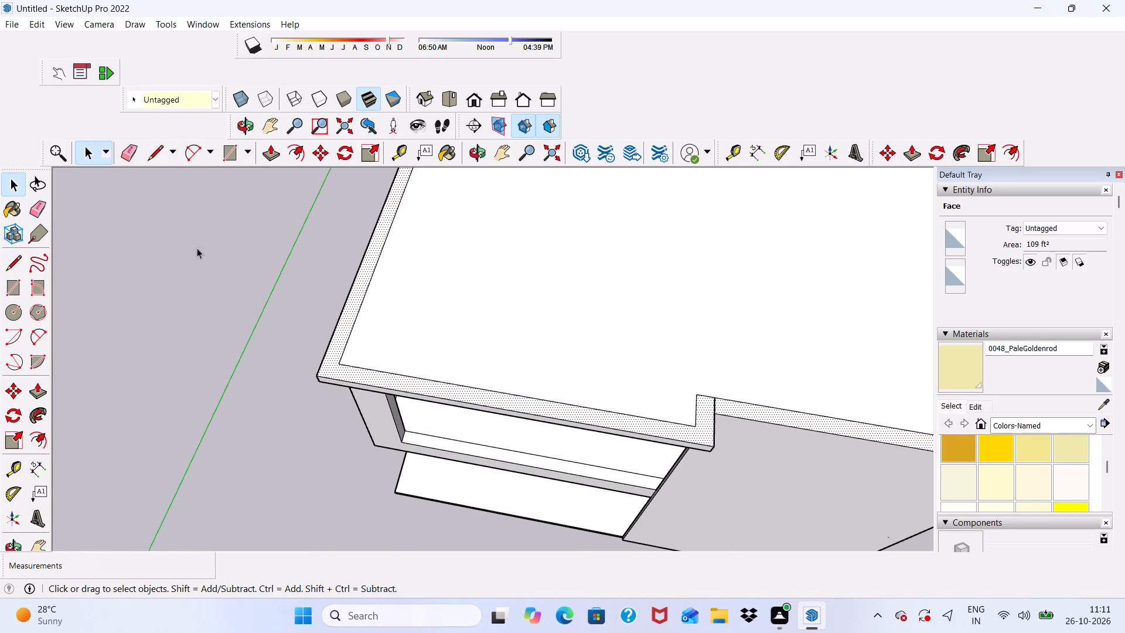
Draw a 9" line from the inner outline's front corner to the roof's outer side edge, separating the front border strip.
{"action": "left_click", "coordinate": [162, 154]}
{"action": "scroll", "coordinate": [376, 339], "scroll_direction": "up", "scroll_amount": 8}
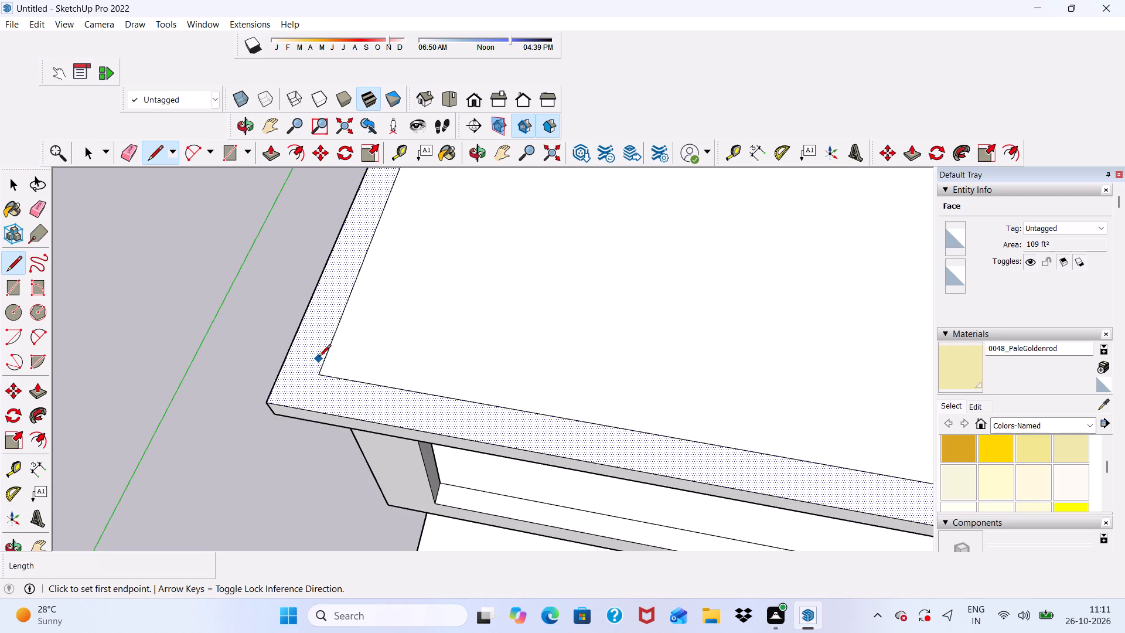
{"action": "scroll", "coordinate": [319, 358], "scroll_direction": "up", "scroll_amount": 4}
{"action": "left_click", "coordinate": [313, 379]}
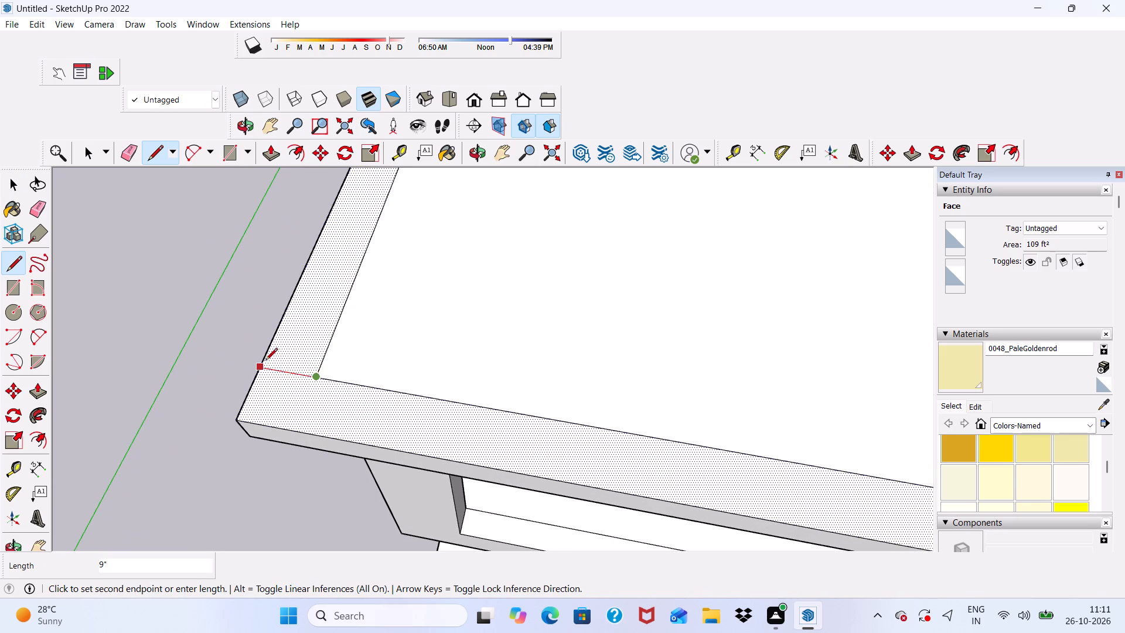
{"action": "left_click", "coordinate": [265, 361]}
{"action": "key", "text": "space"}
Pull the separated front border strip of the roof up by 2' to form a parapet.
{"action": "scroll", "coordinate": [265, 348], "scroll_direction": "down", "scroll_amount": 5}
{"action": "scroll", "coordinate": [288, 399], "scroll_direction": "up", "scroll_amount": 4}
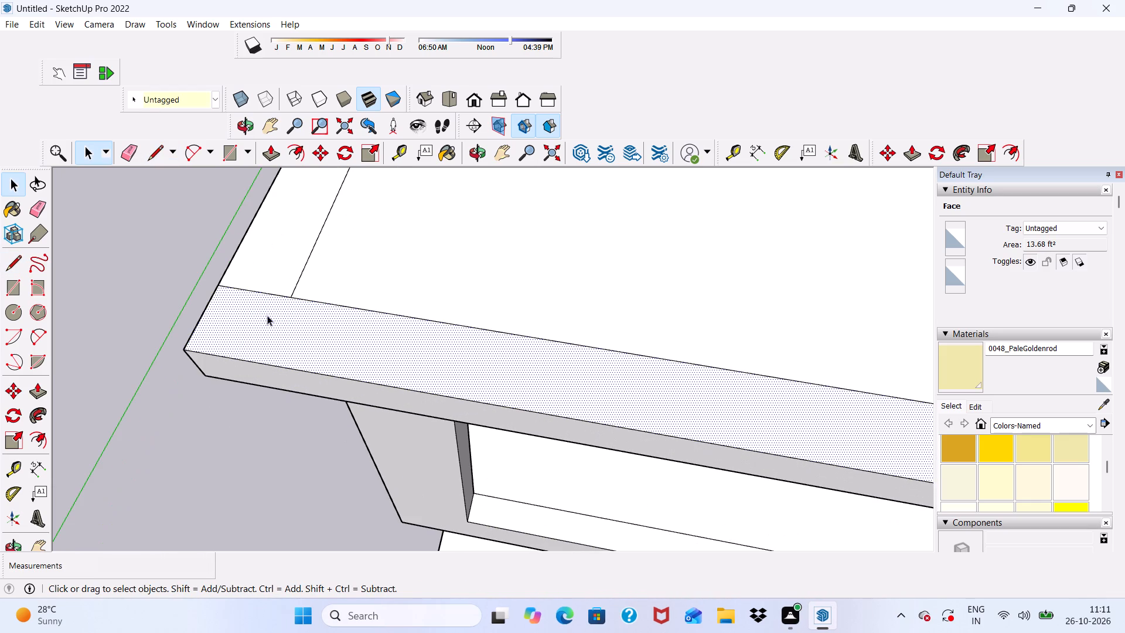
{"action": "left_click", "coordinate": [281, 145]}
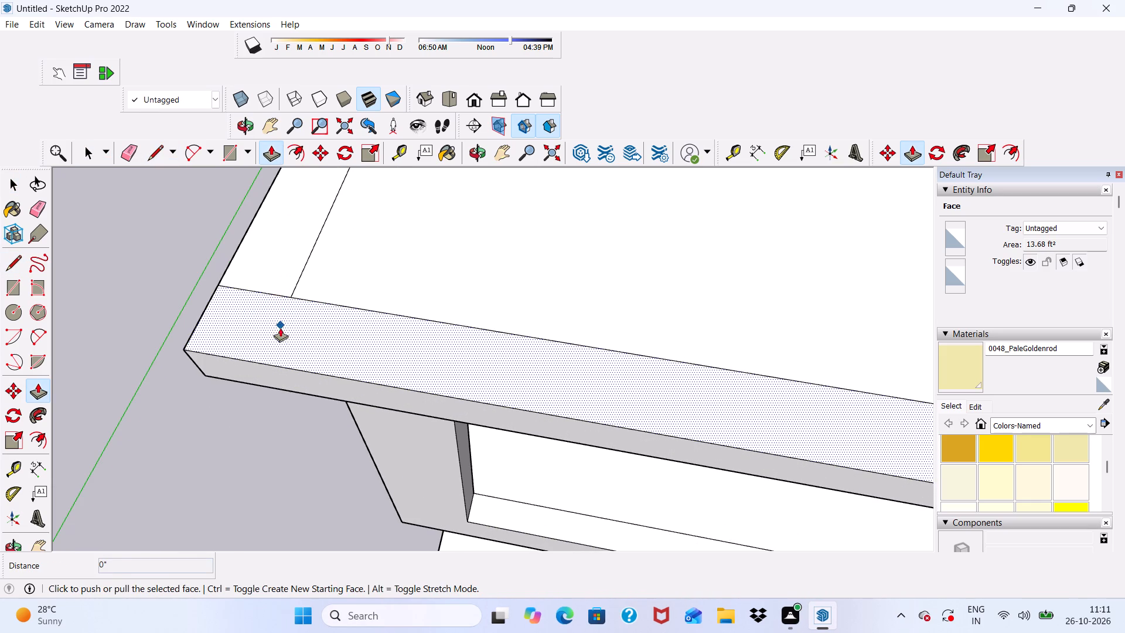
{"action": "left_click", "coordinate": [280, 328]}
{"action": "scroll", "coordinate": [239, 192], "scroll_direction": "down", "scroll_amount": 8}
{"action": "middle_click_drag", "start_coordinate": [304, 247], "coordinate": [347, 4]}
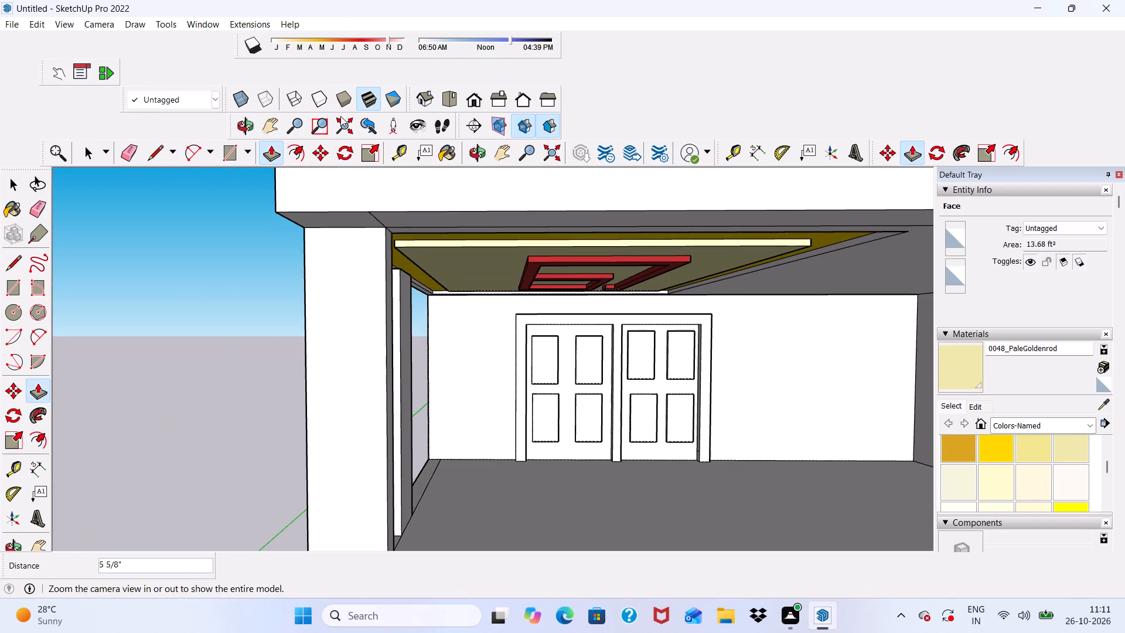
{"action": "scroll", "coordinate": [340, 116], "scroll_direction": "up", "scroll_amount": 3}
{"action": "scroll", "coordinate": [276, 165], "scroll_direction": "down", "scroll_amount": 3}
{"action": "scroll", "coordinate": [343, 157], "scroll_direction": "up", "scroll_amount": 4}
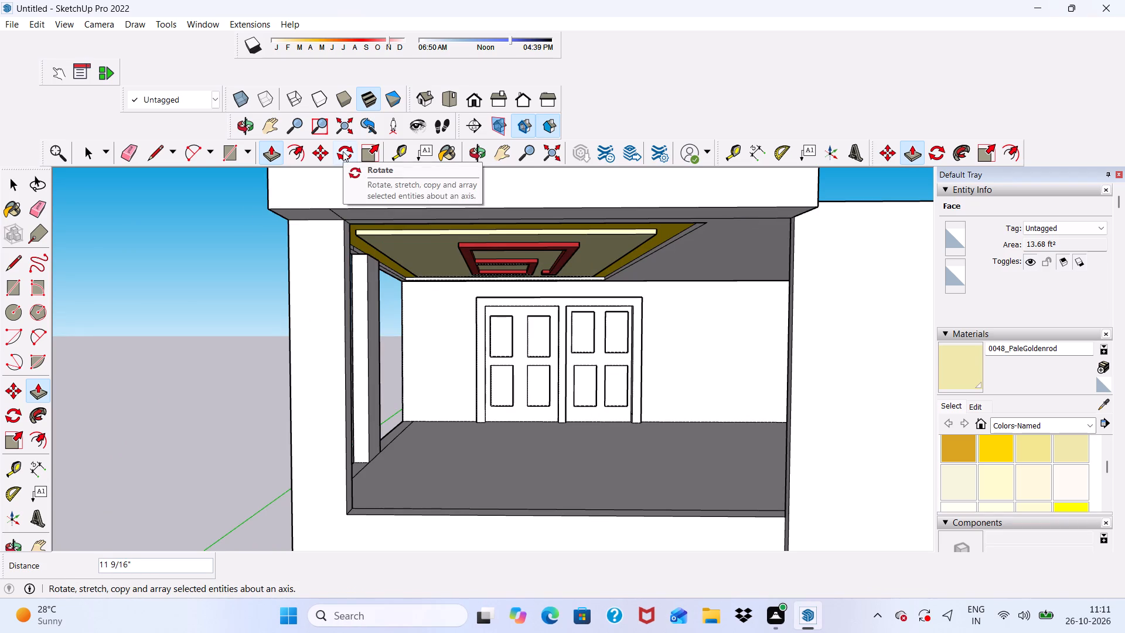
{"action": "scroll", "coordinate": [332, 163], "scroll_direction": "up", "scroll_amount": 8}
{"action": "scroll", "coordinate": [318, 142], "scroll_direction": "down", "scroll_amount": 1}
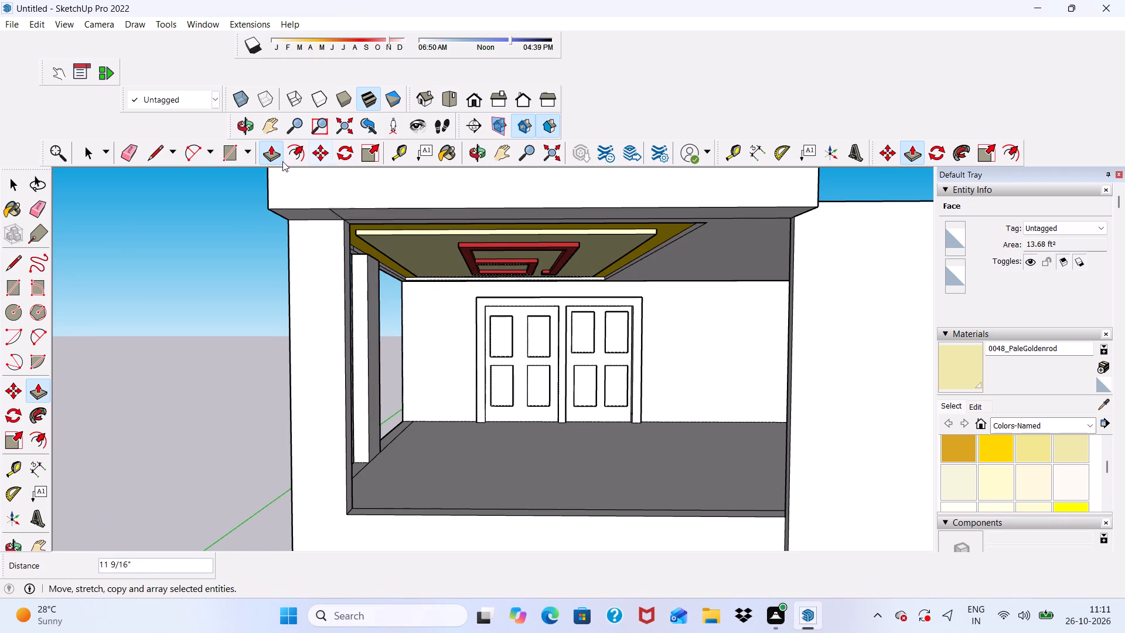
{"action": "scroll", "coordinate": [282, 161], "scroll_direction": "down", "scroll_amount": 5}
{"action": "scroll", "coordinate": [270, 157], "scroll_direction": "up", "scroll_amount": 4}
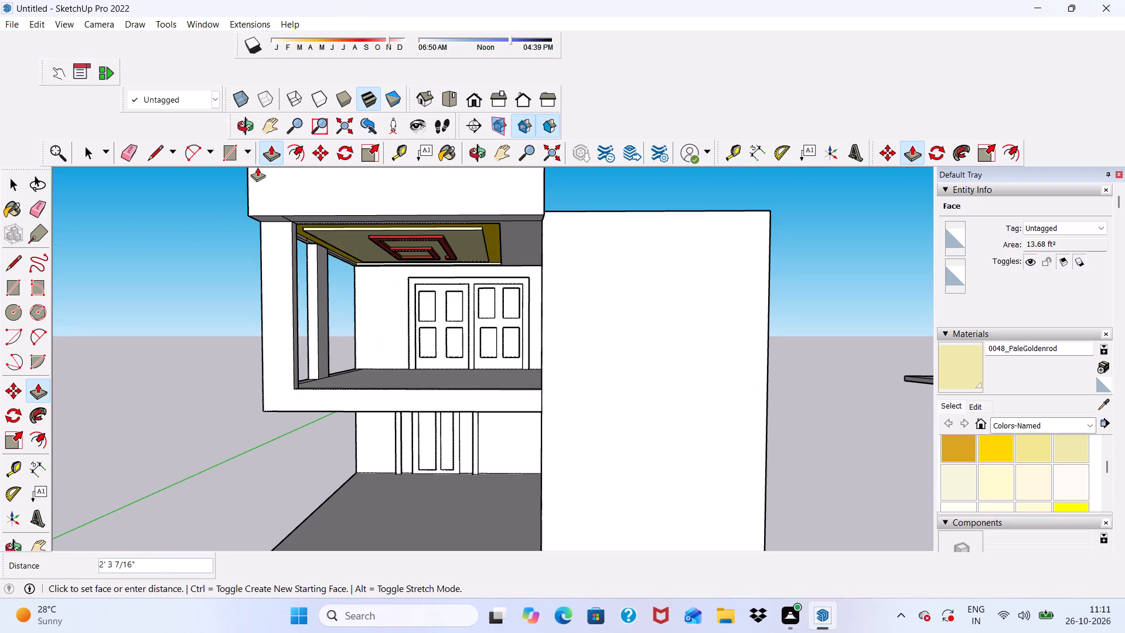
{"action": "type", "text": "2'"}
{"action": "key", "text": "Return"}
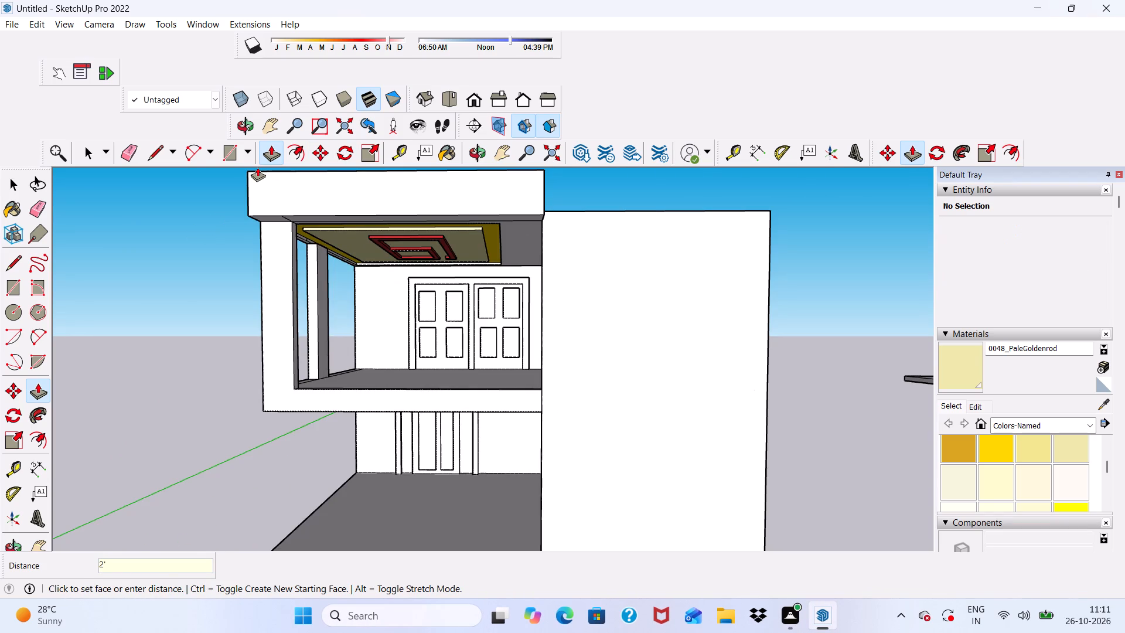
{"action": "key", "text": "space"}
Erase the two leftover seam edges on the underside of the roof projection beside the corner column.
{"action": "scroll", "coordinate": [258, 189], "scroll_direction": "down", "scroll_amount": 4}
{"action": "scroll", "coordinate": [232, 200], "scroll_direction": "up", "scroll_amount": 7}
{"action": "scroll", "coordinate": [295, 150], "scroll_direction": "down", "scroll_amount": 3}
{"action": "scroll", "coordinate": [325, 187], "scroll_direction": "up", "scroll_amount": 5}
{"action": "middle_click_drag", "start_coordinate": [332, 200], "coordinate": [333, 196]}
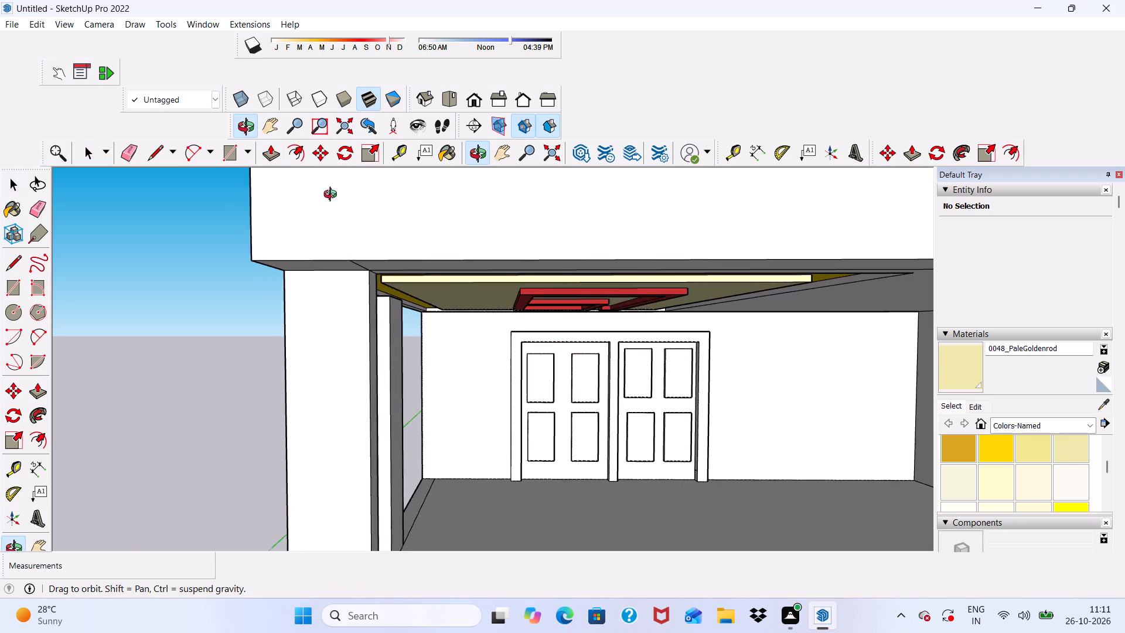
{"action": "middle_click_drag", "start_coordinate": [333, 196], "coordinate": [342, 154]}
{"action": "left_click", "coordinate": [129, 153]}
{"action": "scroll", "coordinate": [344, 240], "scroll_direction": "up", "scroll_amount": 4}
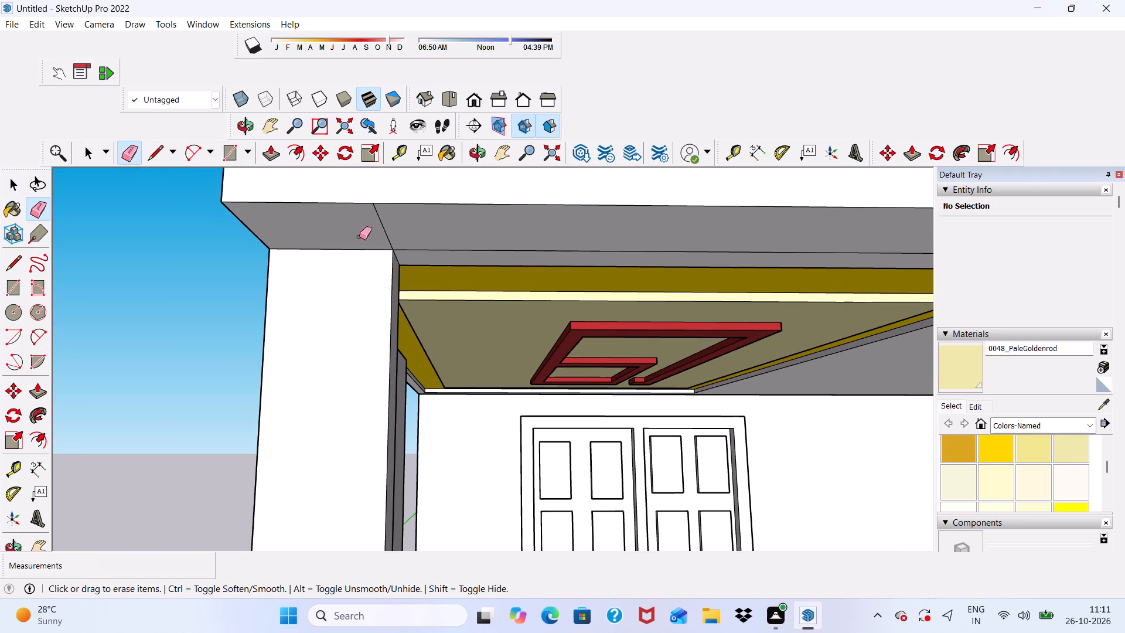
{"action": "left_click_drag", "start_coordinate": [371, 228], "coordinate": [432, 254]}
{"action": "scroll", "coordinate": [365, 229], "scroll_direction": "down", "scroll_amount": 12}
{"action": "scroll", "coordinate": [371, 260], "scroll_direction": "up", "scroll_amount": 1}
{"action": "middle_click_drag", "start_coordinate": [371, 260], "coordinate": [371, 270]}
{"action": "scroll", "coordinate": [371, 260], "scroll_direction": "down", "scroll_amount": 1}
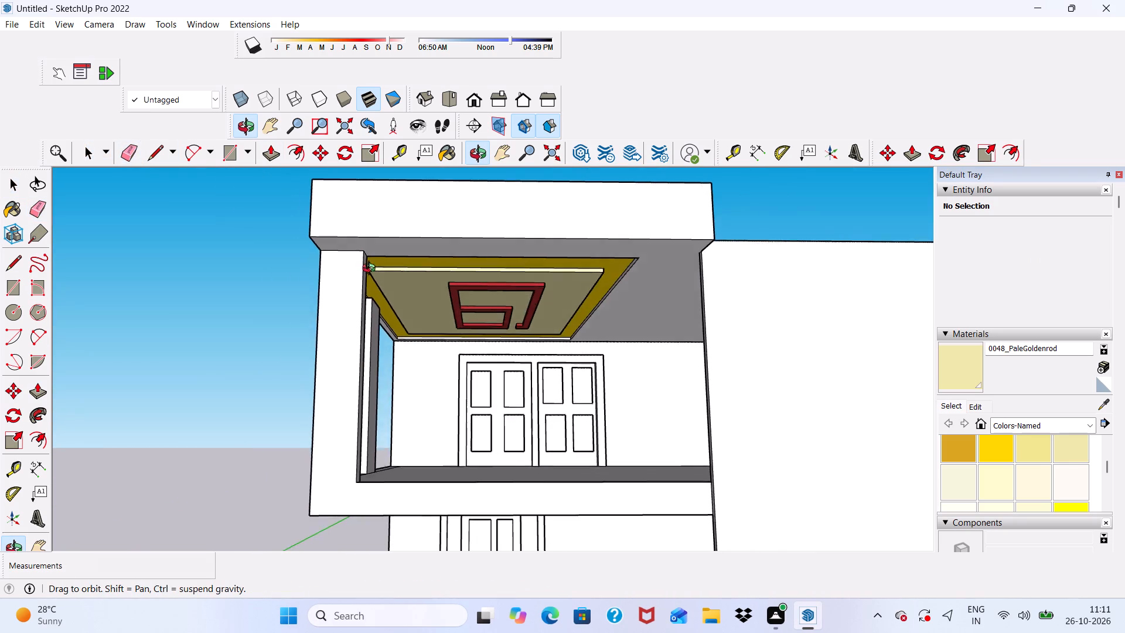
{"action": "middle_click_drag", "start_coordinate": [371, 270], "coordinate": [323, 265]}
{"action": "key", "text": "space"}
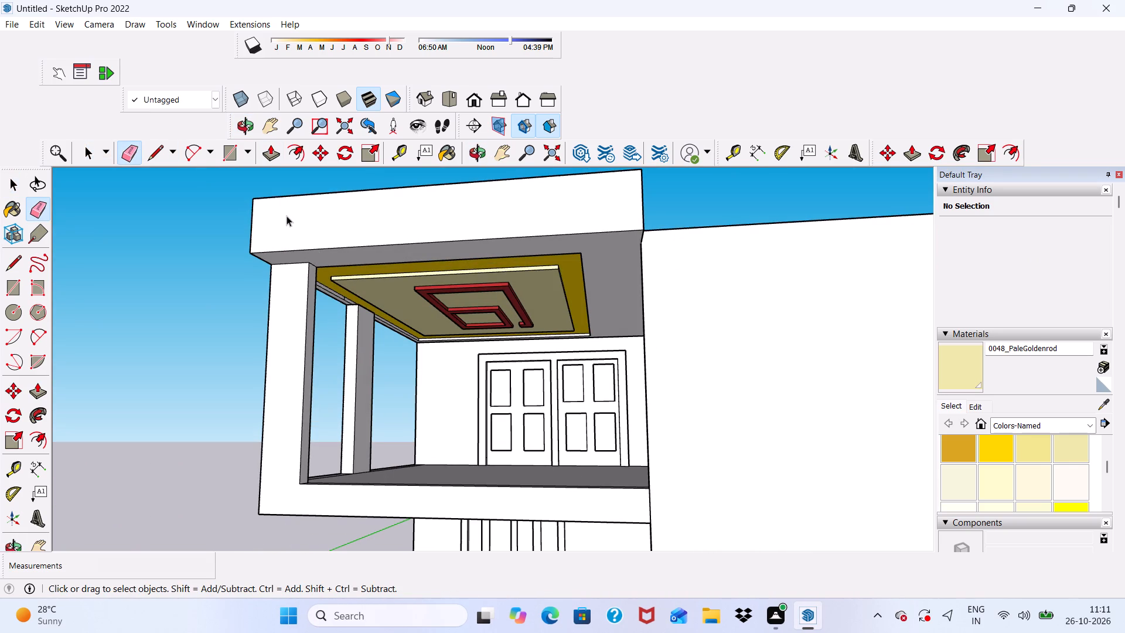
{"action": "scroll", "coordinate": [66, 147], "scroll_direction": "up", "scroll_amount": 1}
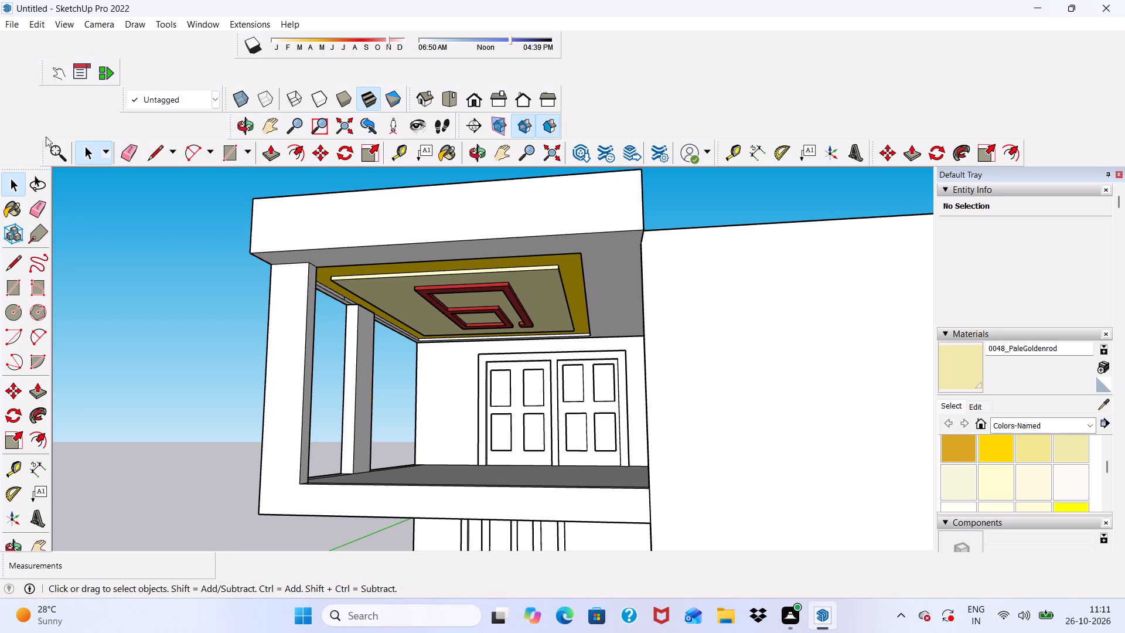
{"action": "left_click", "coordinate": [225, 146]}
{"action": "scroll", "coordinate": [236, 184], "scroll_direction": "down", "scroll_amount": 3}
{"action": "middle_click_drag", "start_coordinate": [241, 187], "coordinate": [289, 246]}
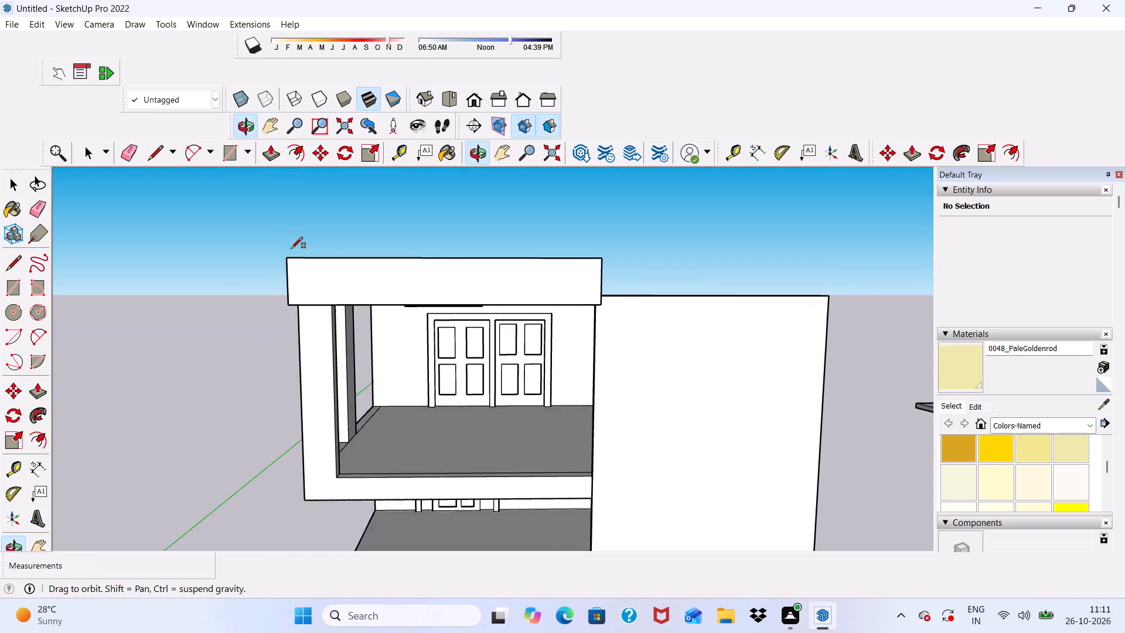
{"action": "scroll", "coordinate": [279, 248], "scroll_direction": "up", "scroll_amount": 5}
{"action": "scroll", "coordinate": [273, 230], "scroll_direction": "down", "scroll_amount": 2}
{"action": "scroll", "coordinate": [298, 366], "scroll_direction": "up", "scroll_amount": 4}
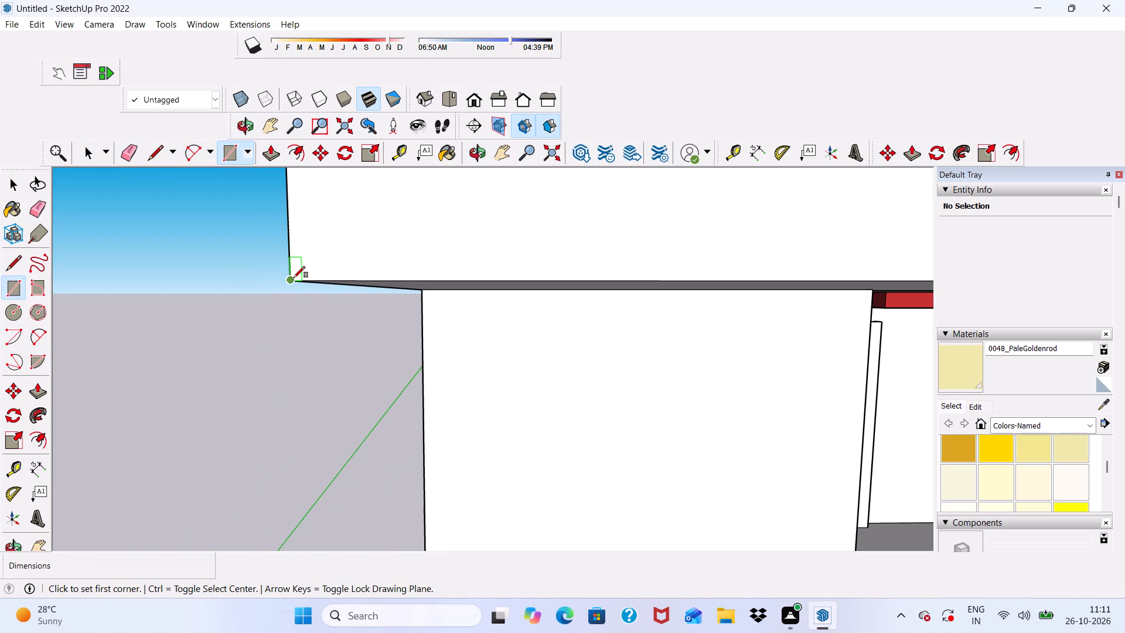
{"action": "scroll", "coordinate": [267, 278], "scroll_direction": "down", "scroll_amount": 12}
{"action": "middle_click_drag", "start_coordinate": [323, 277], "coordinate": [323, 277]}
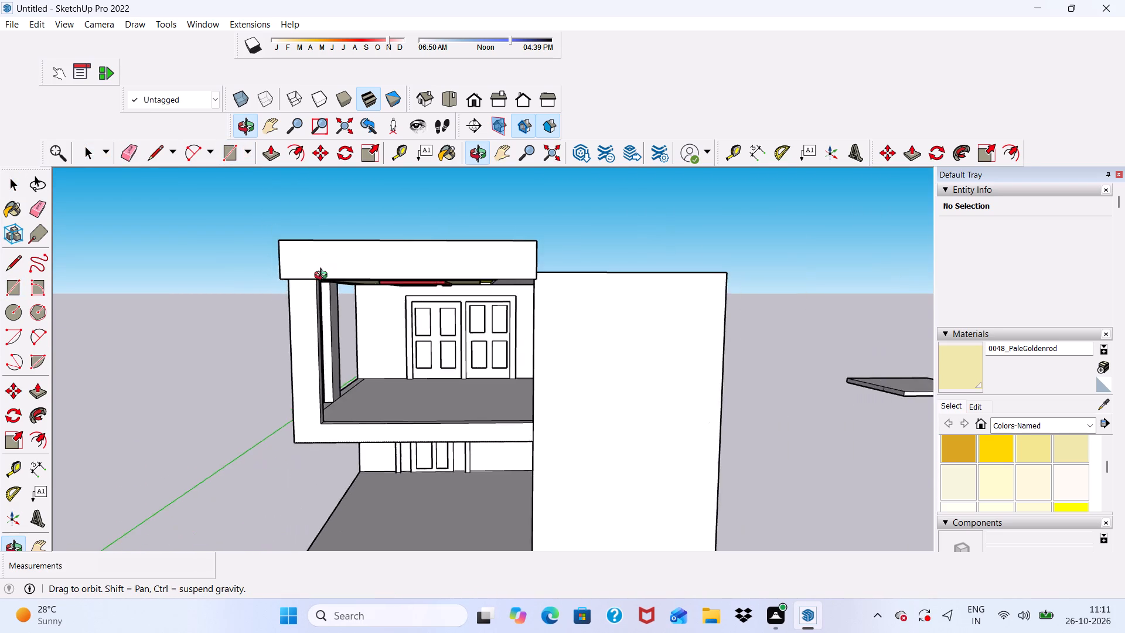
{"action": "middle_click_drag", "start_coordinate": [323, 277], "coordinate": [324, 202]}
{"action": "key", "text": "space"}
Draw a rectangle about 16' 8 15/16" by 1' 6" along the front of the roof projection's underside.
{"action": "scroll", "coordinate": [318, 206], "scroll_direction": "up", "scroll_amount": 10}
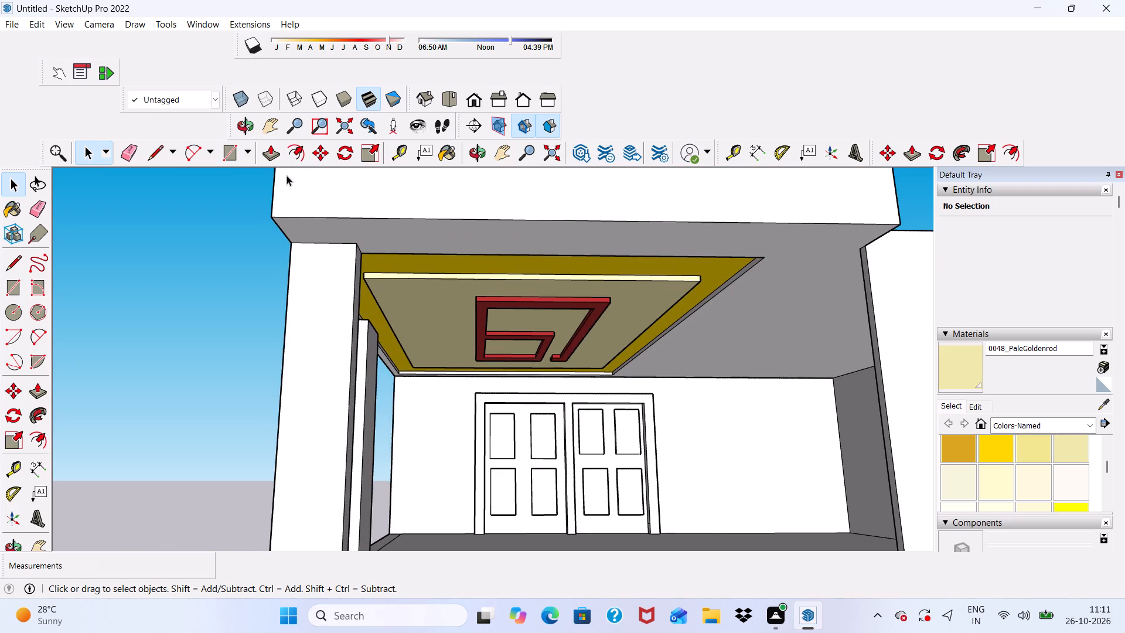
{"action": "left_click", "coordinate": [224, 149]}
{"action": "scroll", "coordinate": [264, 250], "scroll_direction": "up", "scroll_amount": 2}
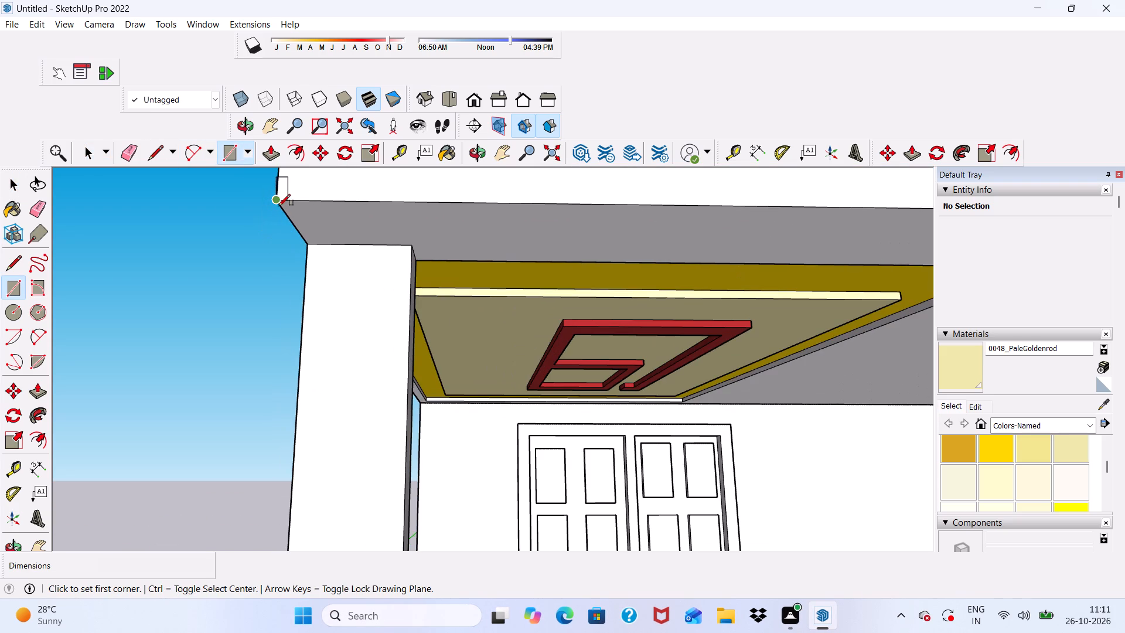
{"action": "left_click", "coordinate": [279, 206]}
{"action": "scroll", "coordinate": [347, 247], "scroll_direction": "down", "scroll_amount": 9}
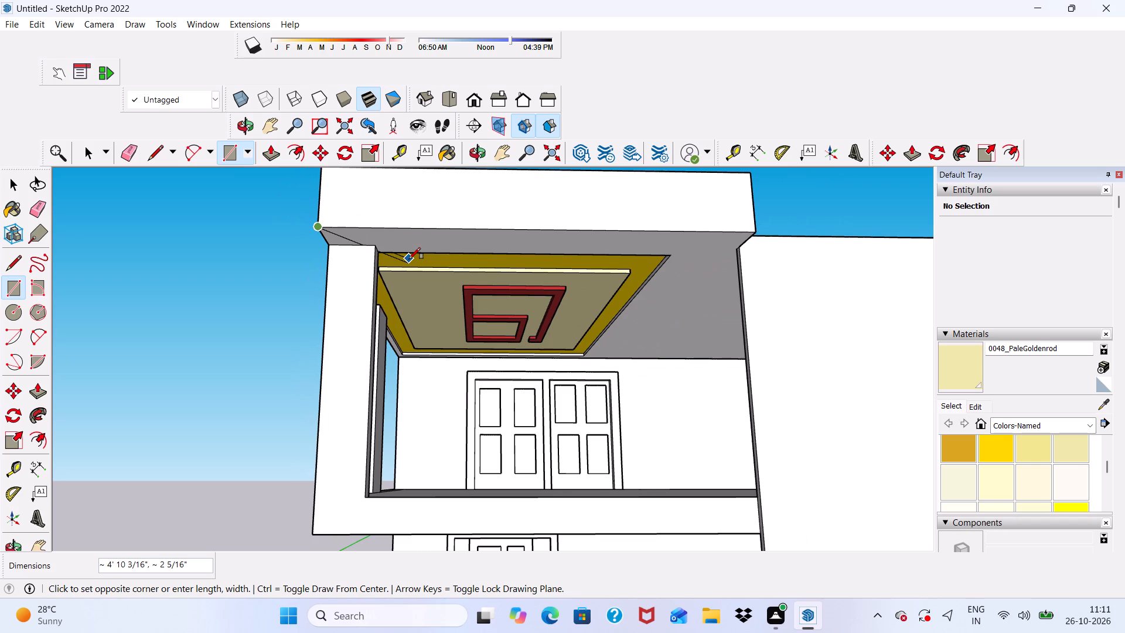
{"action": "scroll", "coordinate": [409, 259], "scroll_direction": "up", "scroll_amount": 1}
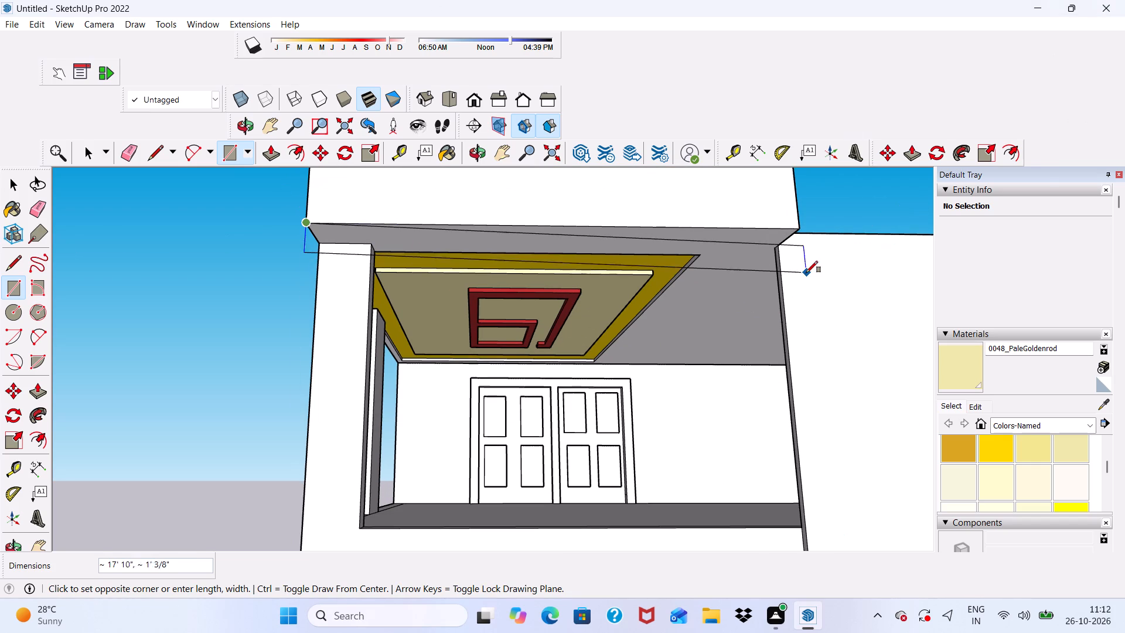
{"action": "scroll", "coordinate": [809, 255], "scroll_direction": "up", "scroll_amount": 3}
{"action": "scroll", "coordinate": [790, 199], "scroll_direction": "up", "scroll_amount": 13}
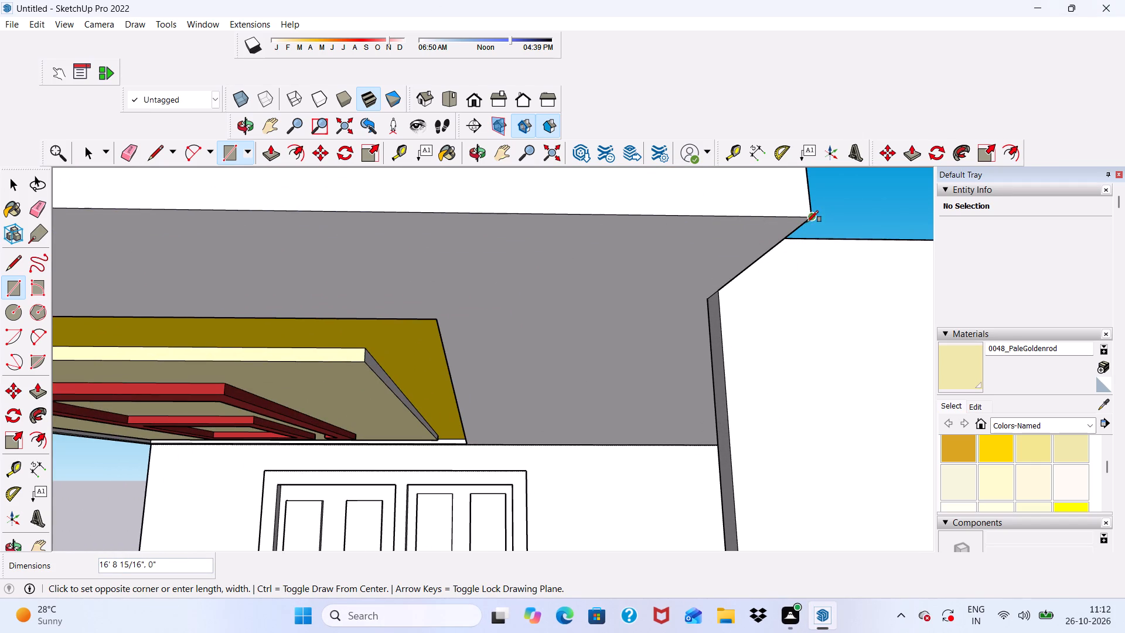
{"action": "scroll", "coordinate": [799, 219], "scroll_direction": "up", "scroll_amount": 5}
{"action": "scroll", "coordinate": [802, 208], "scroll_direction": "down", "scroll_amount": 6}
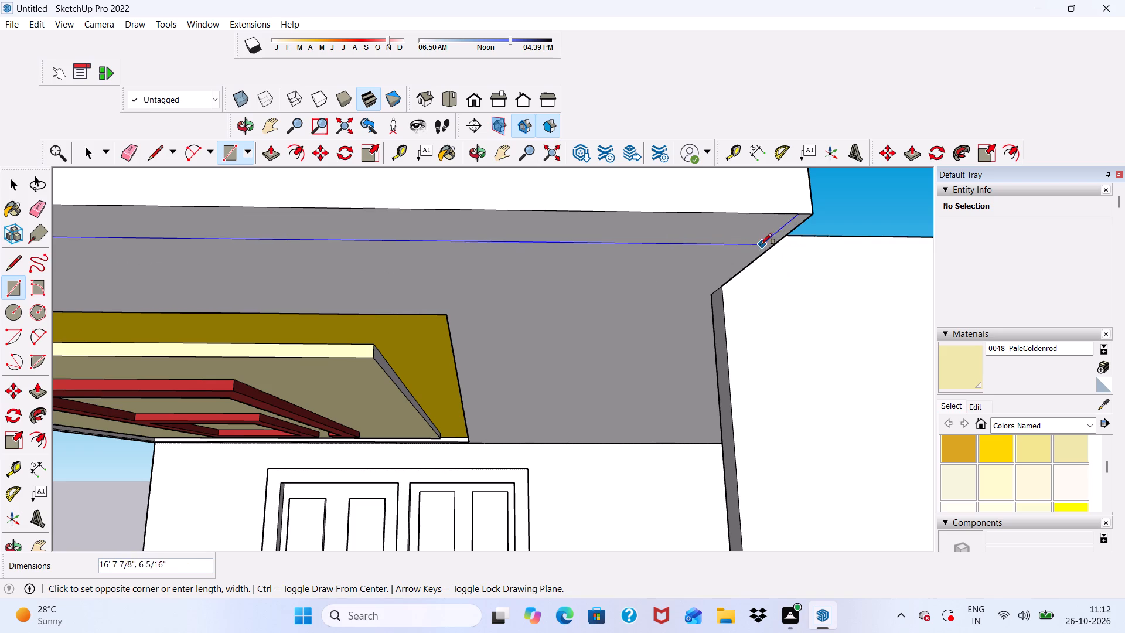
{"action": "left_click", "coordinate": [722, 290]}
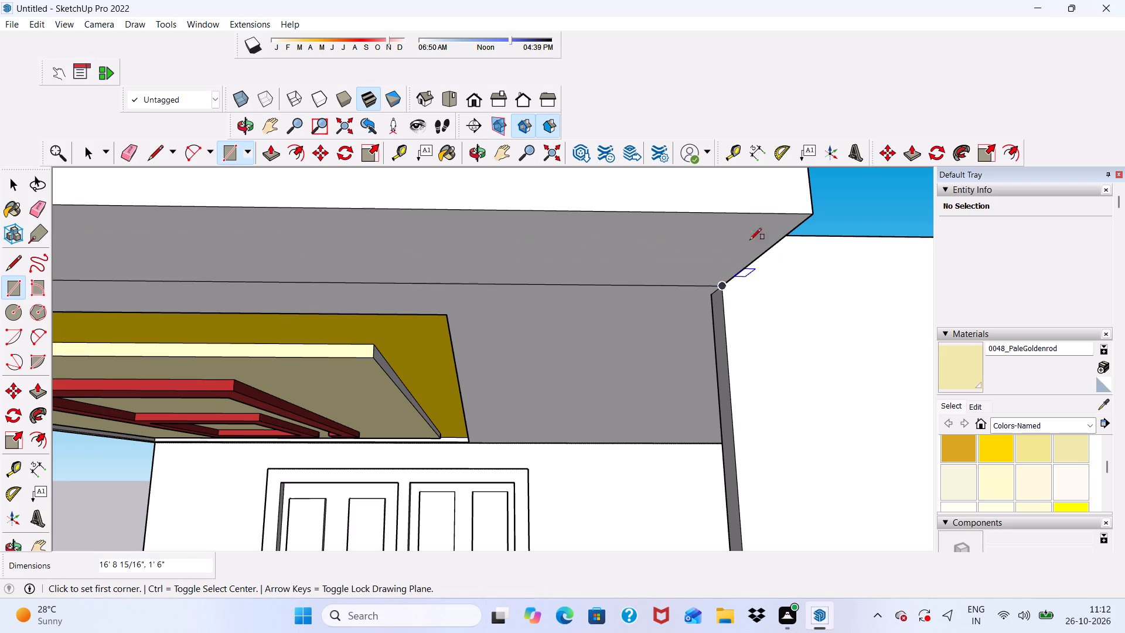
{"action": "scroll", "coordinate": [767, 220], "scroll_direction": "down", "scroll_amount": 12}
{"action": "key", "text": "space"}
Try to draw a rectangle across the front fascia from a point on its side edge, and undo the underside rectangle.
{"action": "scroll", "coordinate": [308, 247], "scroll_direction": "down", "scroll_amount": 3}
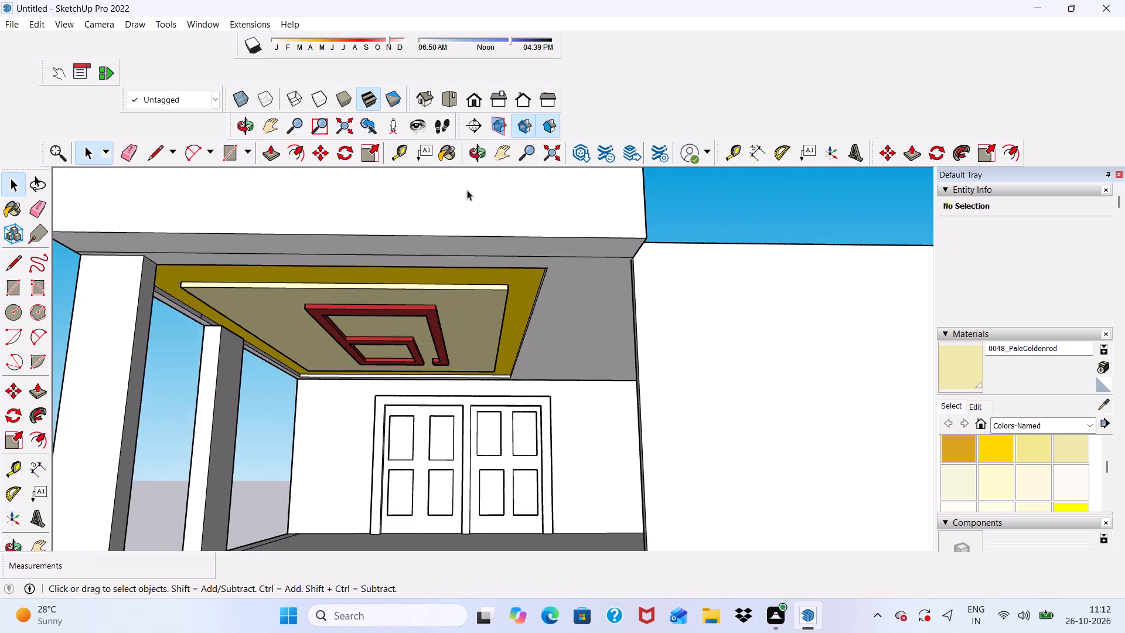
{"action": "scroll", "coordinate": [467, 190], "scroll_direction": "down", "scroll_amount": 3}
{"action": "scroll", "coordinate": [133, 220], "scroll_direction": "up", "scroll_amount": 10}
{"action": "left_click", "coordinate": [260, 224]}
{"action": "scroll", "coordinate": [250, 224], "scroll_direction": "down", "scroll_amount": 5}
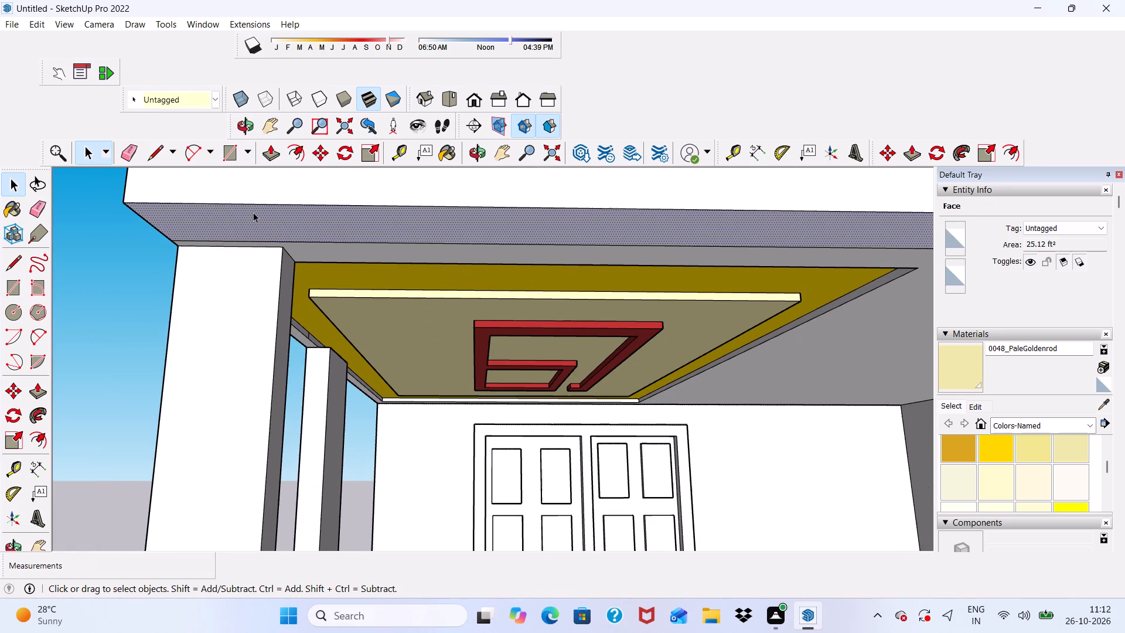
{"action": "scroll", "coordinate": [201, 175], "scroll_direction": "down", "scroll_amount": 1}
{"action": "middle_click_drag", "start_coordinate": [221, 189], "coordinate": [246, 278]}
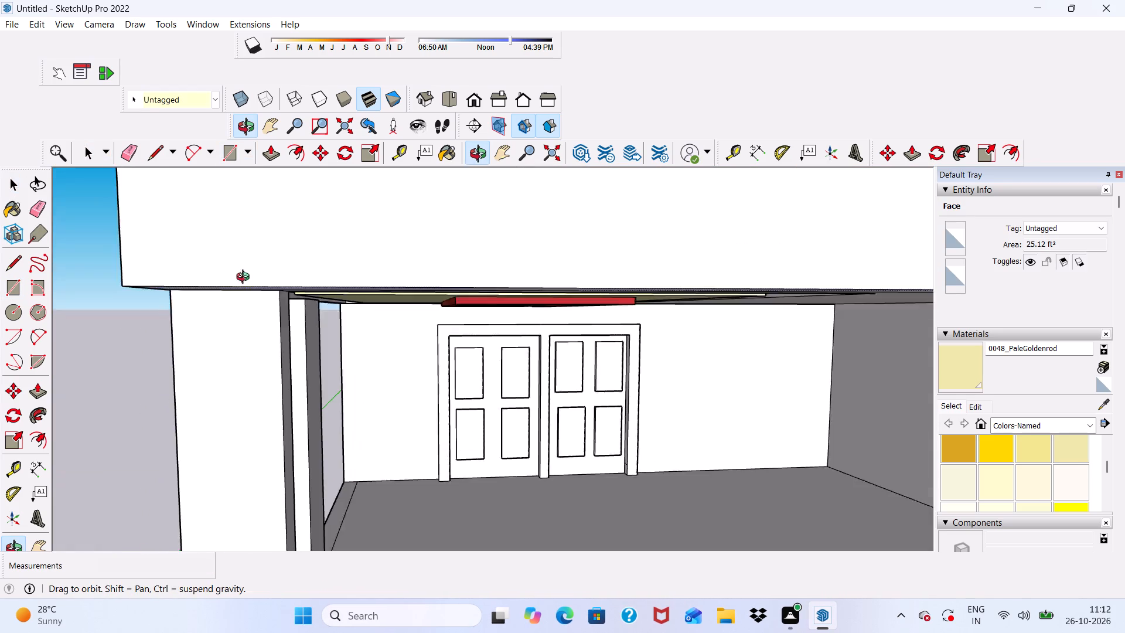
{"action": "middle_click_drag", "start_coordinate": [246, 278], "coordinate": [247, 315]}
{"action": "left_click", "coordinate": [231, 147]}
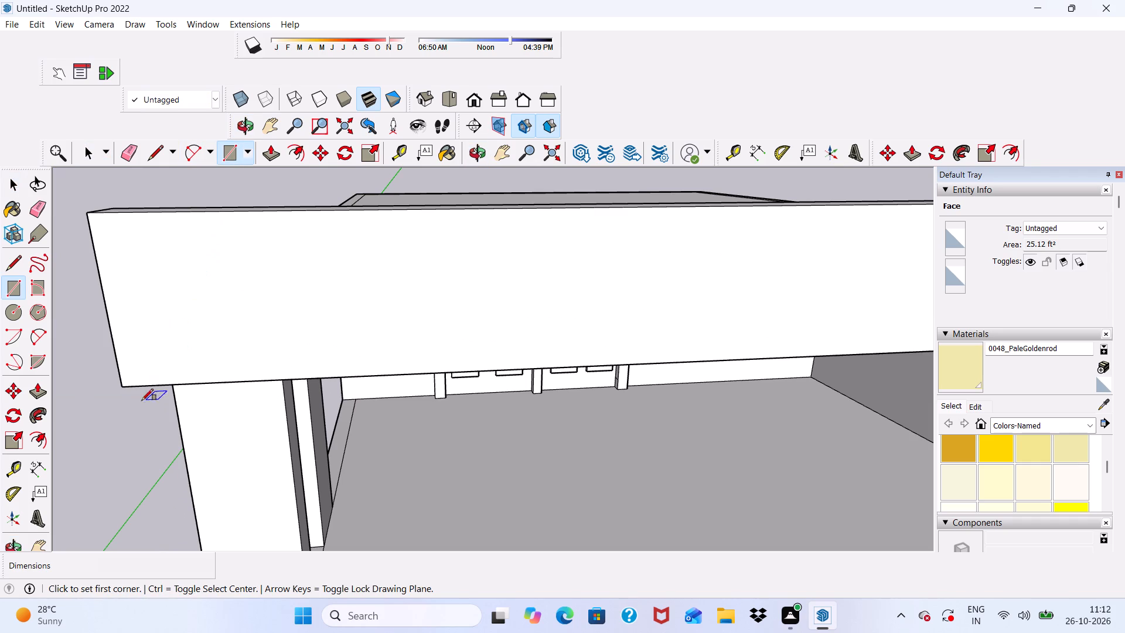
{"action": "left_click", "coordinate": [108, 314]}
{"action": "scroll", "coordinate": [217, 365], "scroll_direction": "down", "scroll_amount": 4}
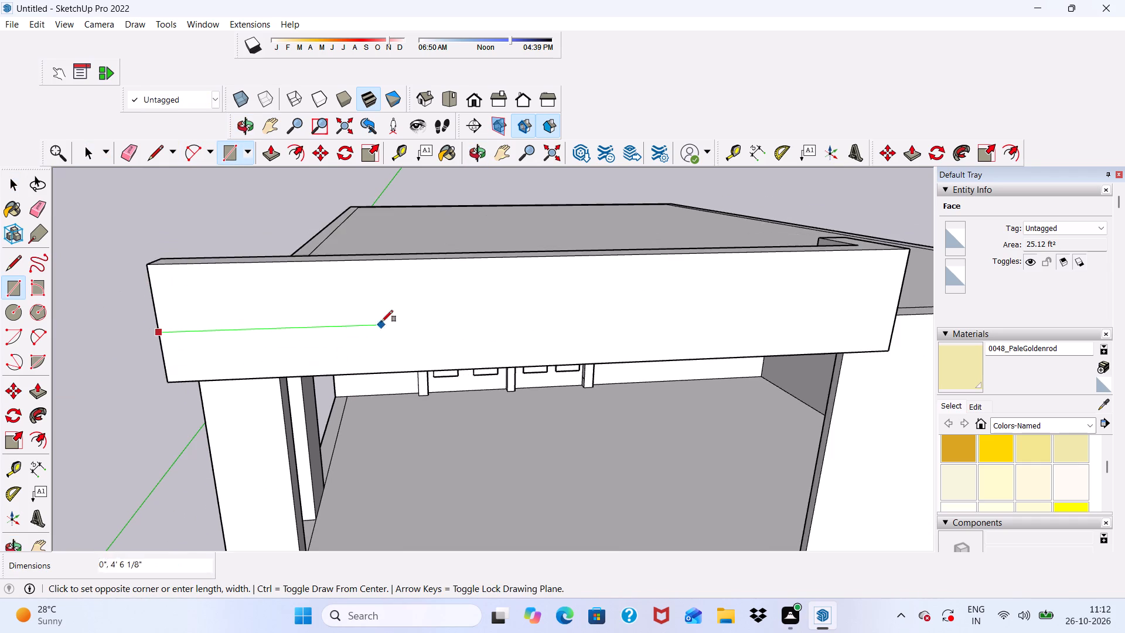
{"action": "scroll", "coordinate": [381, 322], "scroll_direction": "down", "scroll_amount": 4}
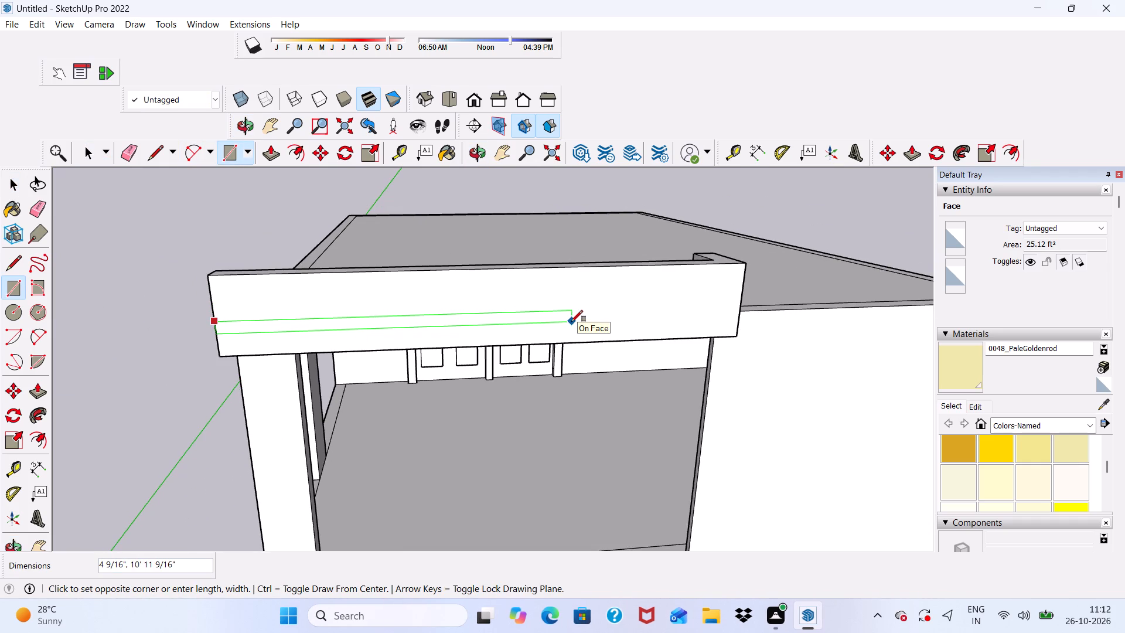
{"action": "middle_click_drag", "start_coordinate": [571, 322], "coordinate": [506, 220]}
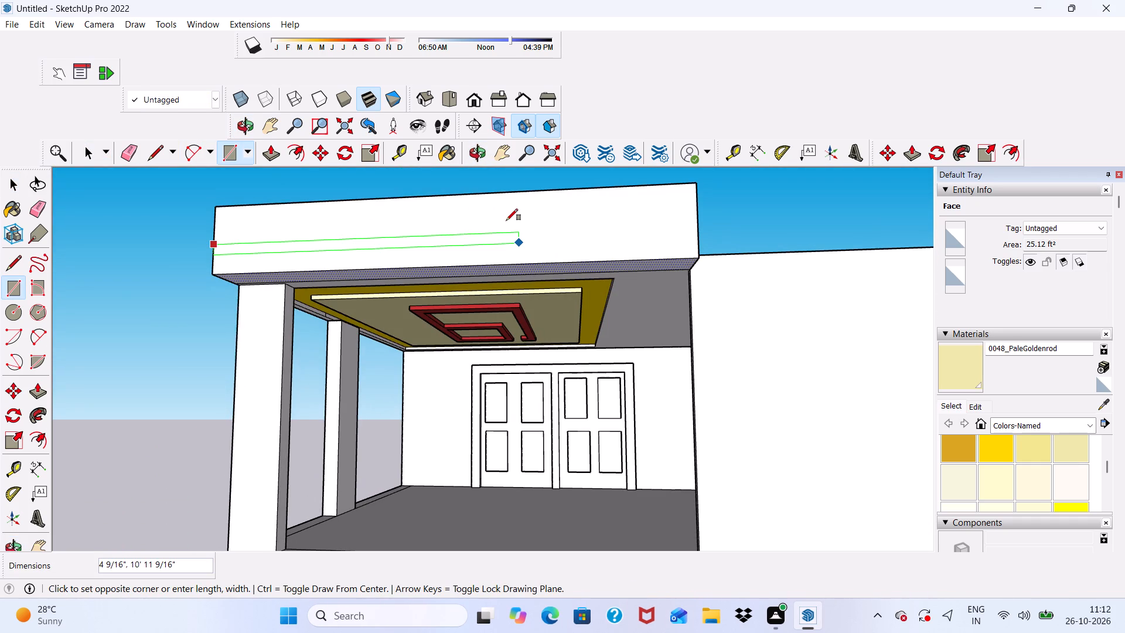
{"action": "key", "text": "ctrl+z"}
Push/Pull the front face of the raised roof fascia by 4 1/2".
{"action": "scroll", "coordinate": [299, 290], "scroll_direction": "up", "scroll_amount": 5}
{"action": "key", "text": "space"}
{"action": "scroll", "coordinate": [231, 219], "scroll_direction": "up", "scroll_amount": 3}
{"action": "left_click", "coordinate": [230, 218]}
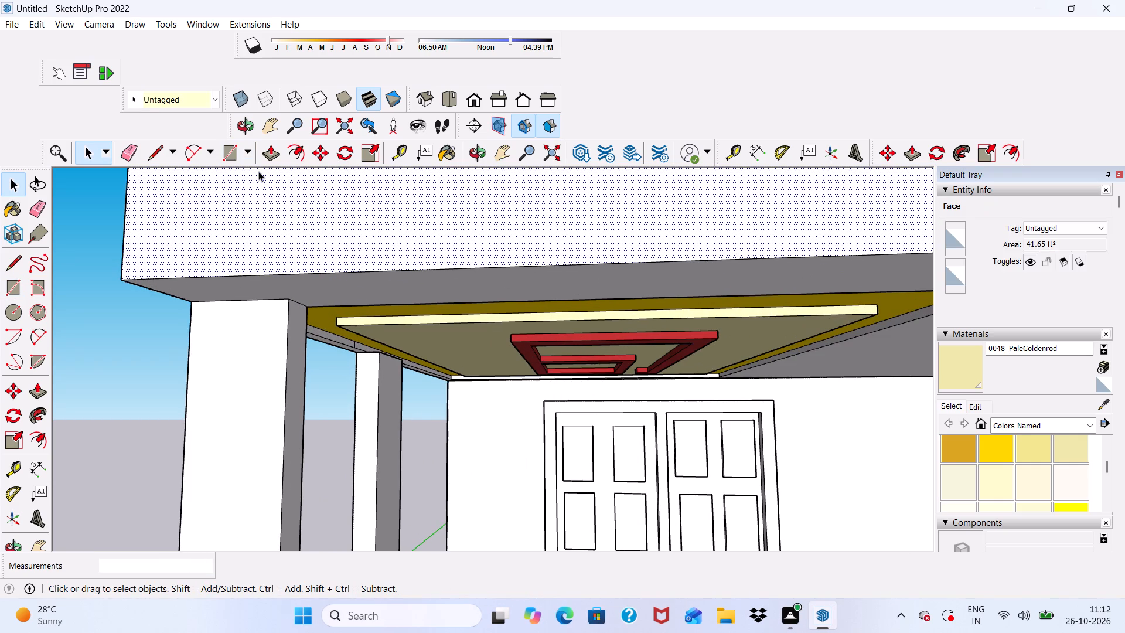
{"action": "left_click", "coordinate": [277, 151]}
{"action": "left_click_drag", "start_coordinate": [248, 216], "coordinate": [258, 228]}
{"action": "scroll", "coordinate": [179, 209], "scroll_direction": "down", "scroll_amount": 5}
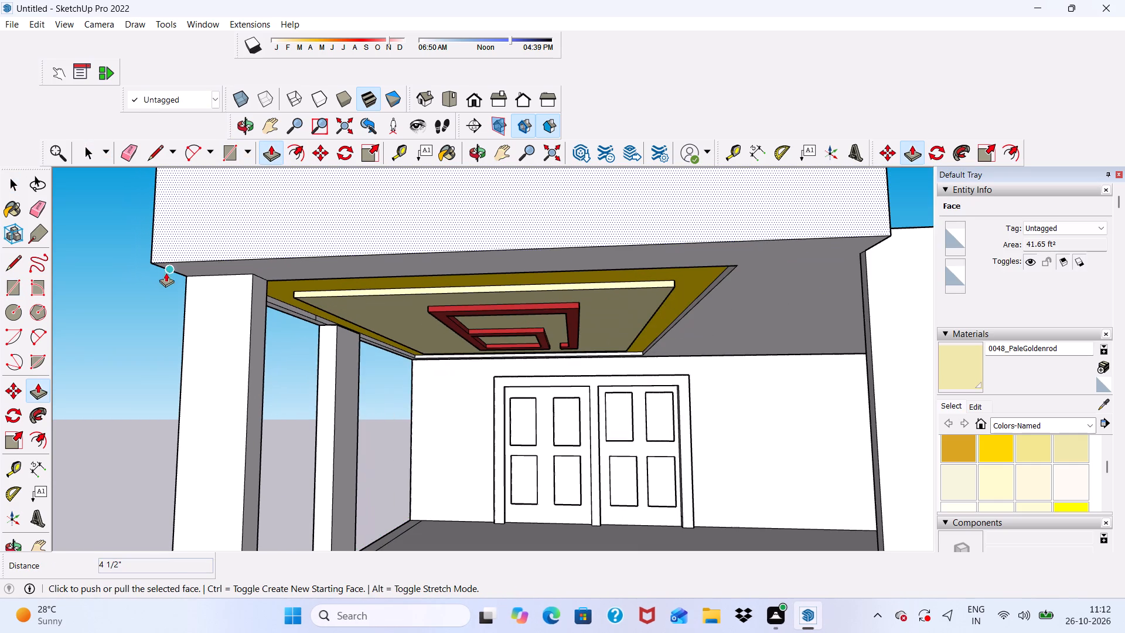
{"action": "key", "text": "space"}
{"action": "left_click_drag", "start_coordinate": [117, 286], "coordinate": [122, 287]}
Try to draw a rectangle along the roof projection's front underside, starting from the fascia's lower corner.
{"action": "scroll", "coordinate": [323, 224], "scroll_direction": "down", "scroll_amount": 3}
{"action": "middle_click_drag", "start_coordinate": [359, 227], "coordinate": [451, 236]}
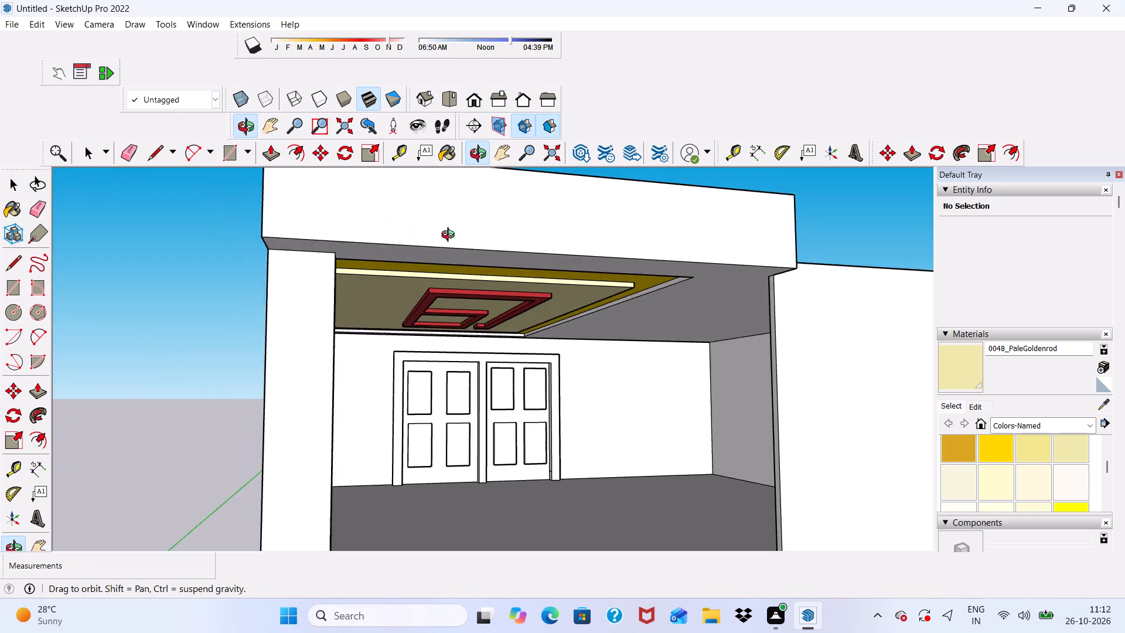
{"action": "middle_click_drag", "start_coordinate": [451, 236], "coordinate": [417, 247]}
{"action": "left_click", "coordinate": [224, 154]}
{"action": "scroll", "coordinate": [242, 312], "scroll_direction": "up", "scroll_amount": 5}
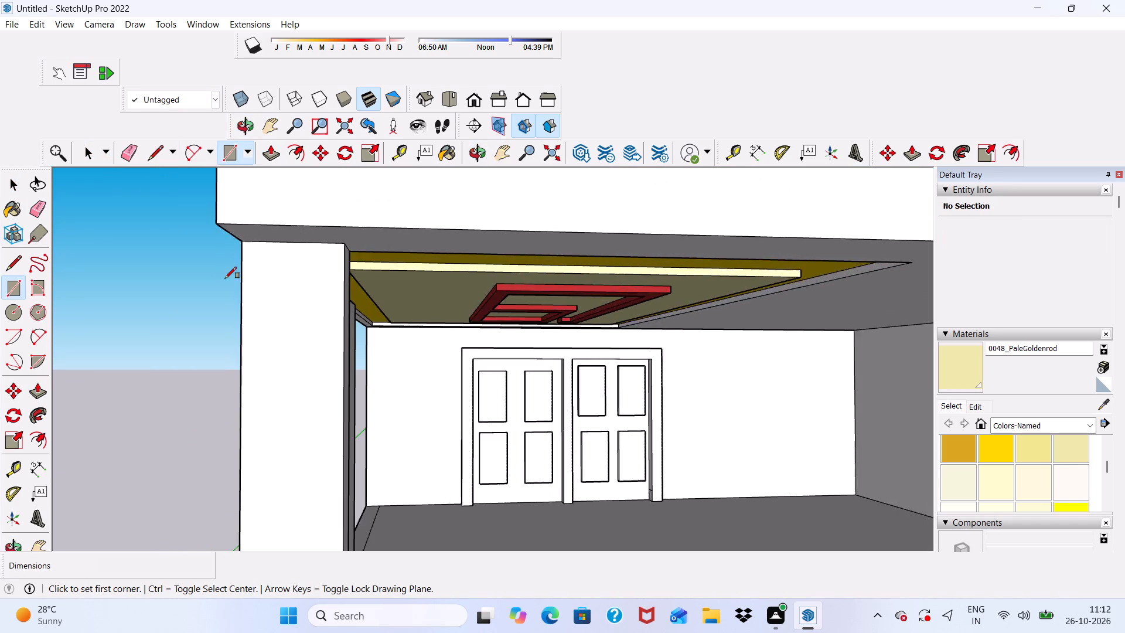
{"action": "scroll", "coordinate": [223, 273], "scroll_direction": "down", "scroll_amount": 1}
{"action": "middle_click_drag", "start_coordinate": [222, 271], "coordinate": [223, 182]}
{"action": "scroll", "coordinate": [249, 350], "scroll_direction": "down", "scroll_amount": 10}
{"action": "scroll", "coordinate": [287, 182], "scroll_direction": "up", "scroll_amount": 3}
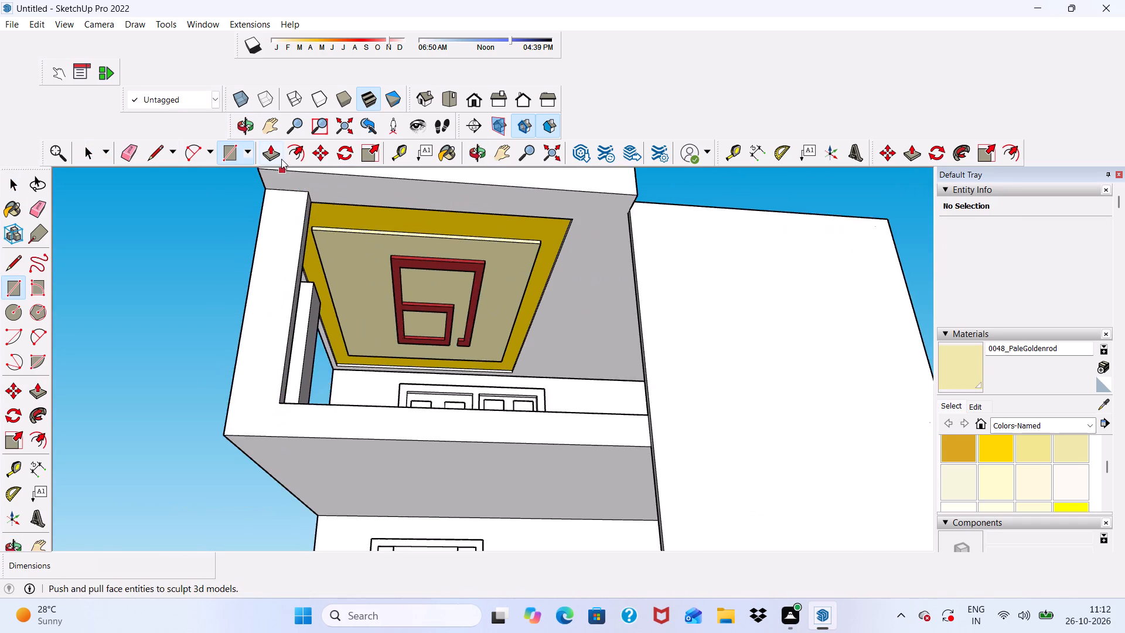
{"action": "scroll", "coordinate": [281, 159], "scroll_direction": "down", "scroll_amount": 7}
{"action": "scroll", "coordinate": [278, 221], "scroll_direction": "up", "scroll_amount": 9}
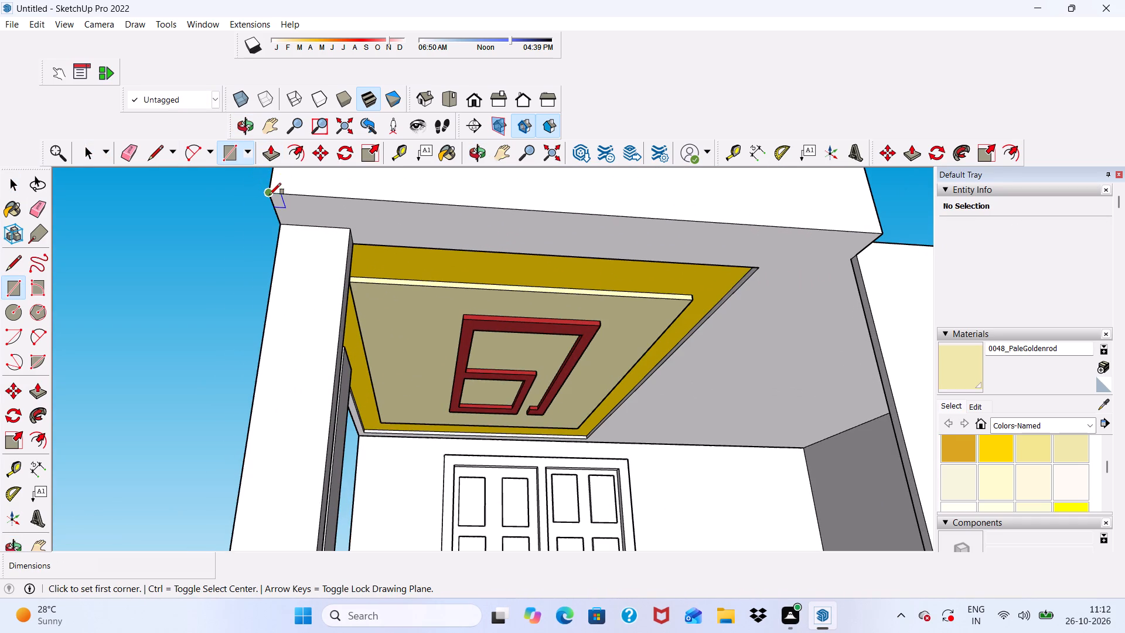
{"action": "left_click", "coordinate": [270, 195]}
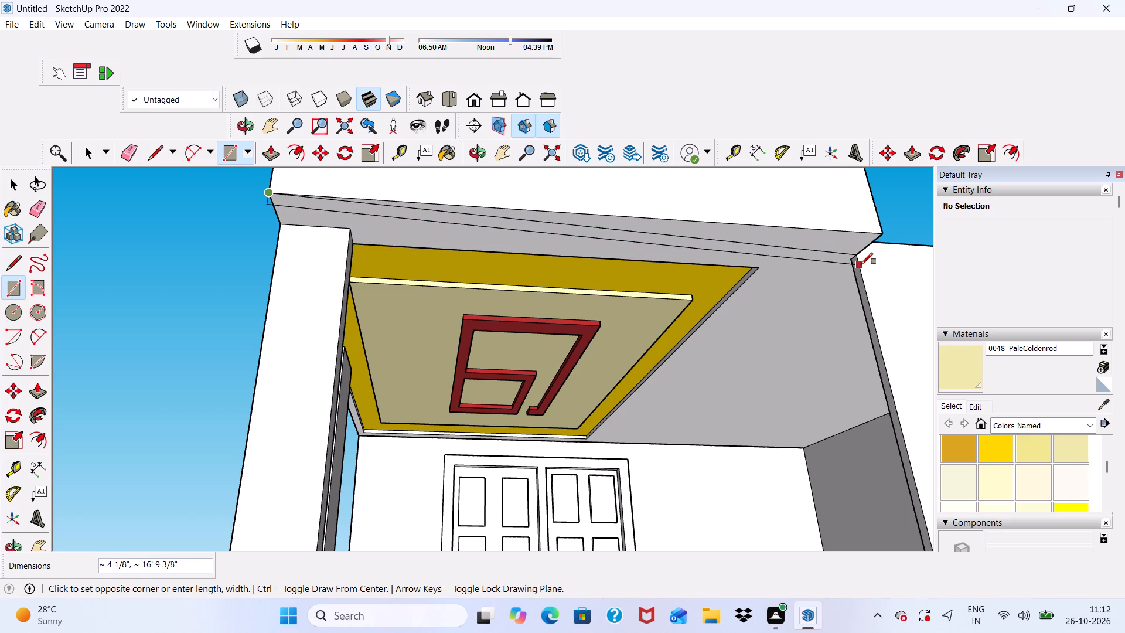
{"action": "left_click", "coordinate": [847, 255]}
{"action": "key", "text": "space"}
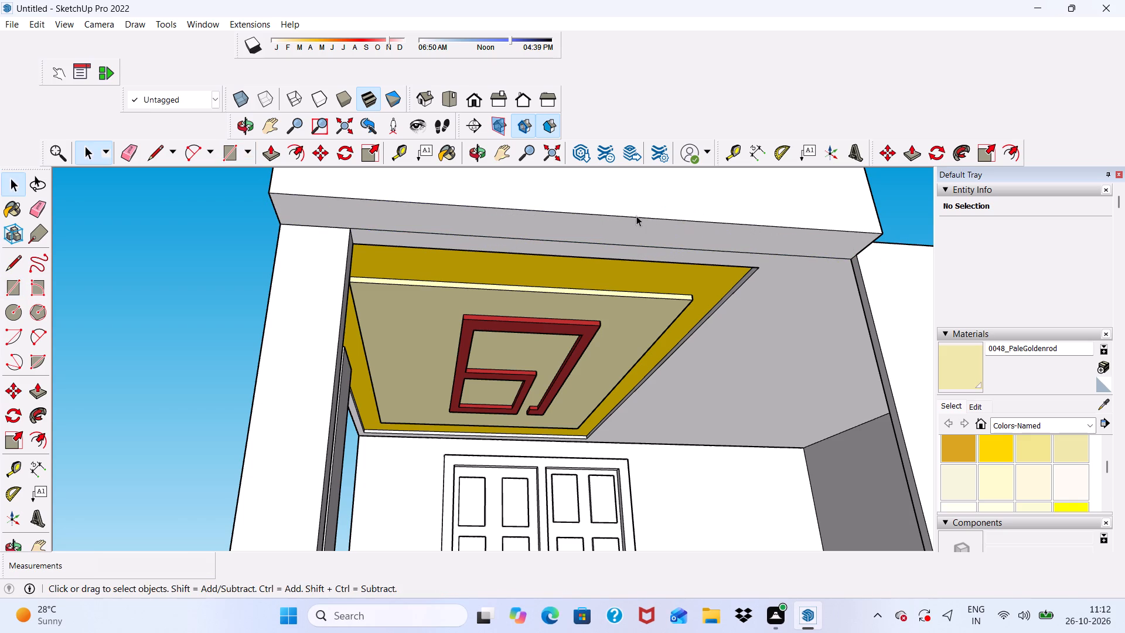
Draw a rectangle 16' 8 15/16" by about 1' 1 7/8" across the lower part of the front fascia.
{"action": "middle_click_drag", "start_coordinate": [591, 193], "coordinate": [552, 314]}
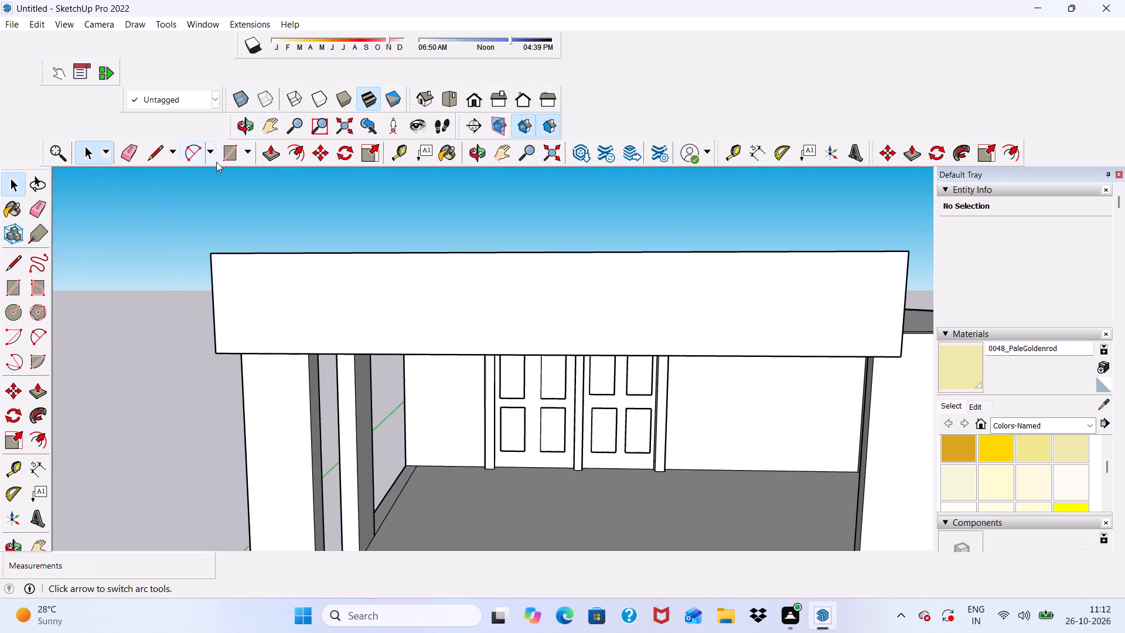
{"action": "left_click", "coordinate": [218, 155]}
{"action": "scroll", "coordinate": [189, 328], "scroll_direction": "up", "scroll_amount": 4}
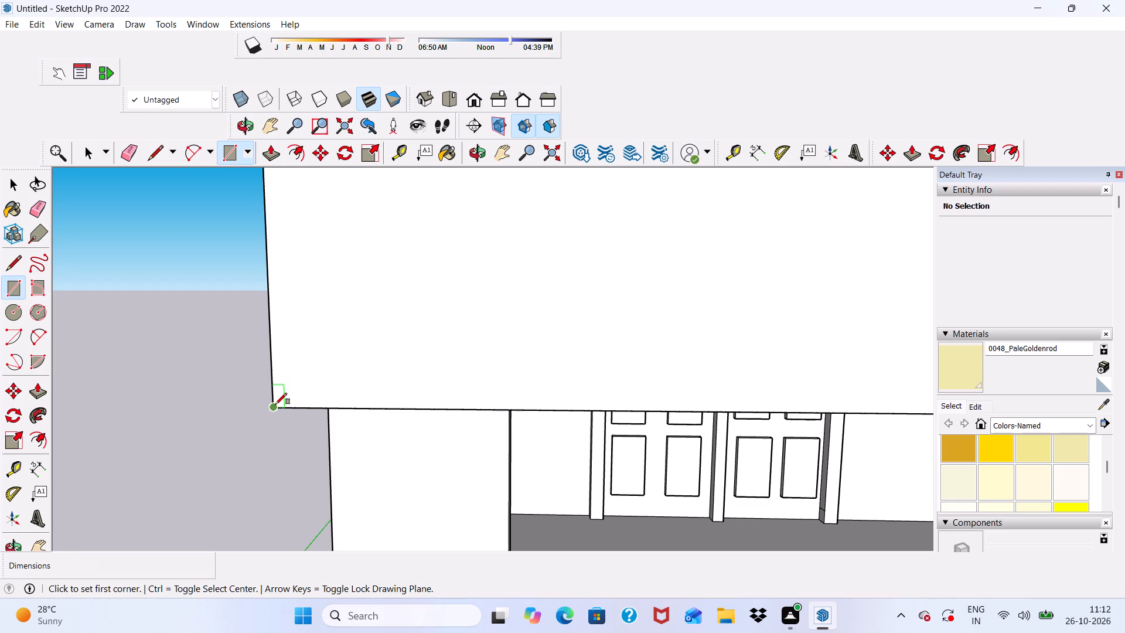
{"action": "left_click", "coordinate": [275, 404]}
{"action": "scroll", "coordinate": [272, 400], "scroll_direction": "down", "scroll_amount": 4}
{"action": "scroll", "coordinate": [227, 374], "scroll_direction": "down", "scroll_amount": 6}
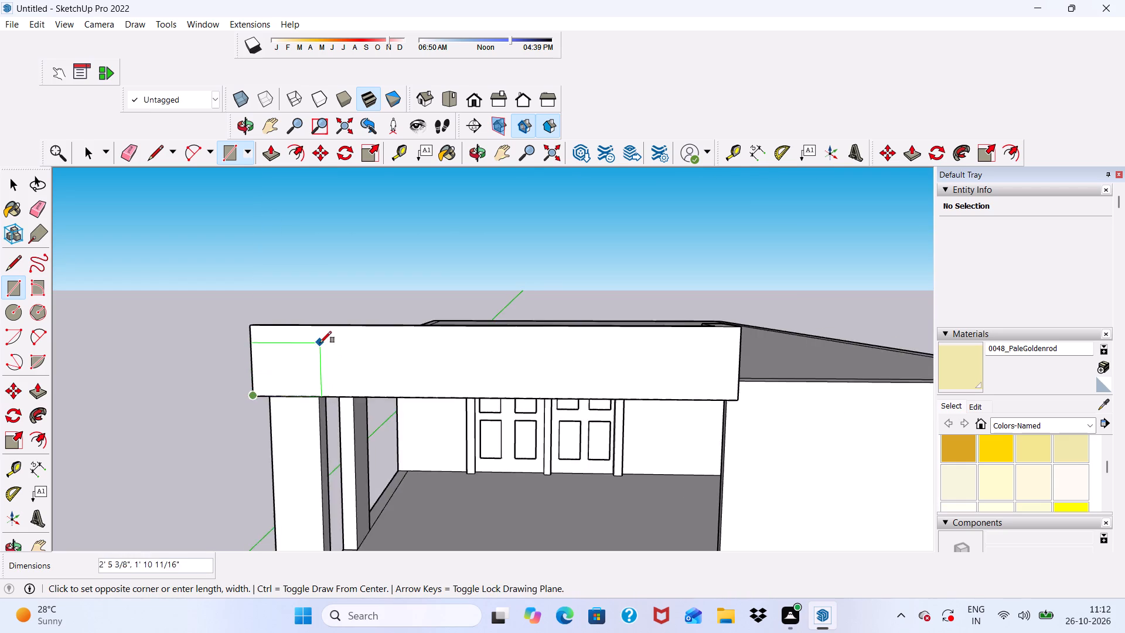
{"action": "scroll", "coordinate": [320, 343], "scroll_direction": "down", "scroll_amount": 6}
{"action": "middle_click_drag", "start_coordinate": [340, 348], "coordinate": [565, 393]}
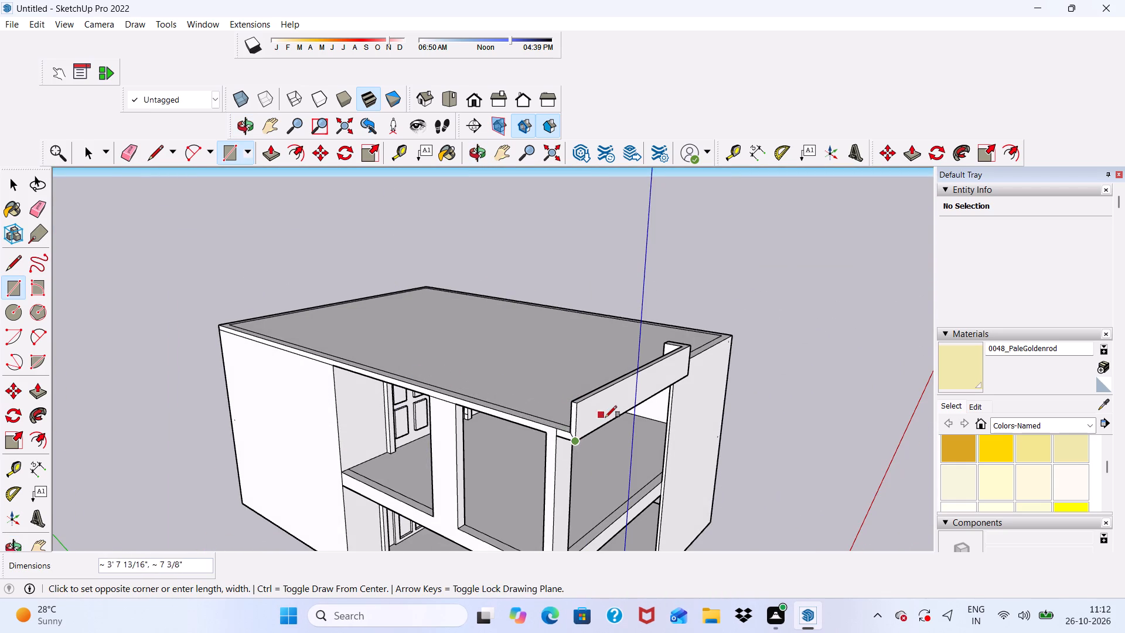
{"action": "scroll", "coordinate": [608, 411], "scroll_direction": "up", "scroll_amount": 5}
{"action": "scroll", "coordinate": [608, 403], "scroll_direction": "down", "scroll_amount": 1}
{"action": "scroll", "coordinate": [608, 403], "scroll_direction": "up", "scroll_amount": 3}
{"action": "scroll", "coordinate": [604, 403], "scroll_direction": "down", "scroll_amount": 1}
{"action": "middle_click_drag", "start_coordinate": [594, 397], "coordinate": [449, 368]}
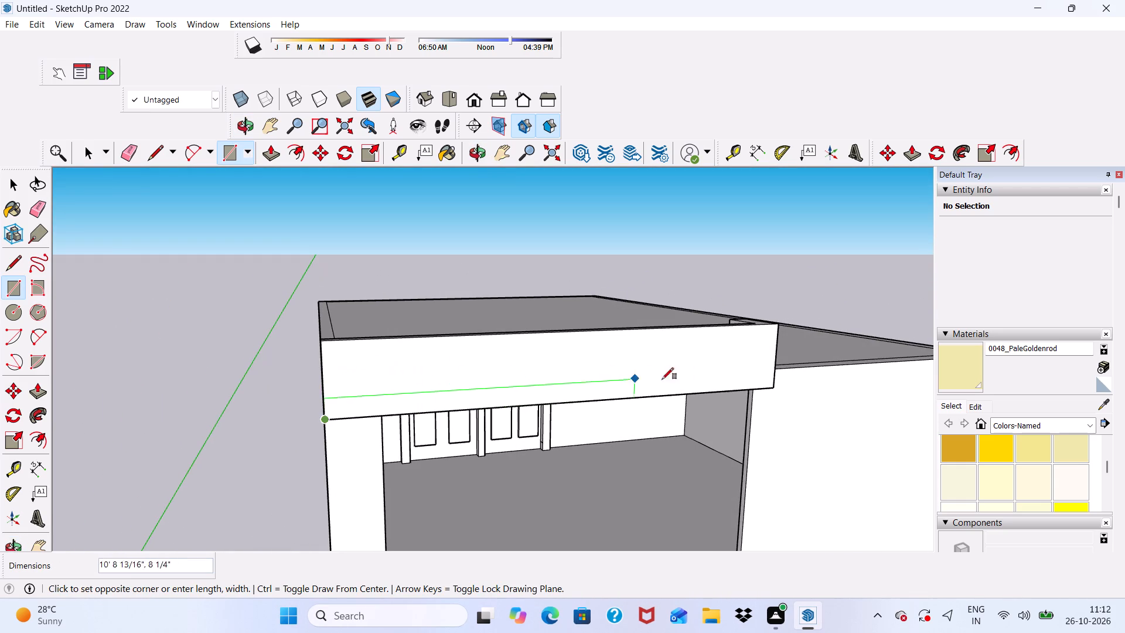
{"action": "scroll", "coordinate": [778, 360], "scroll_direction": "up", "scroll_amount": 6}
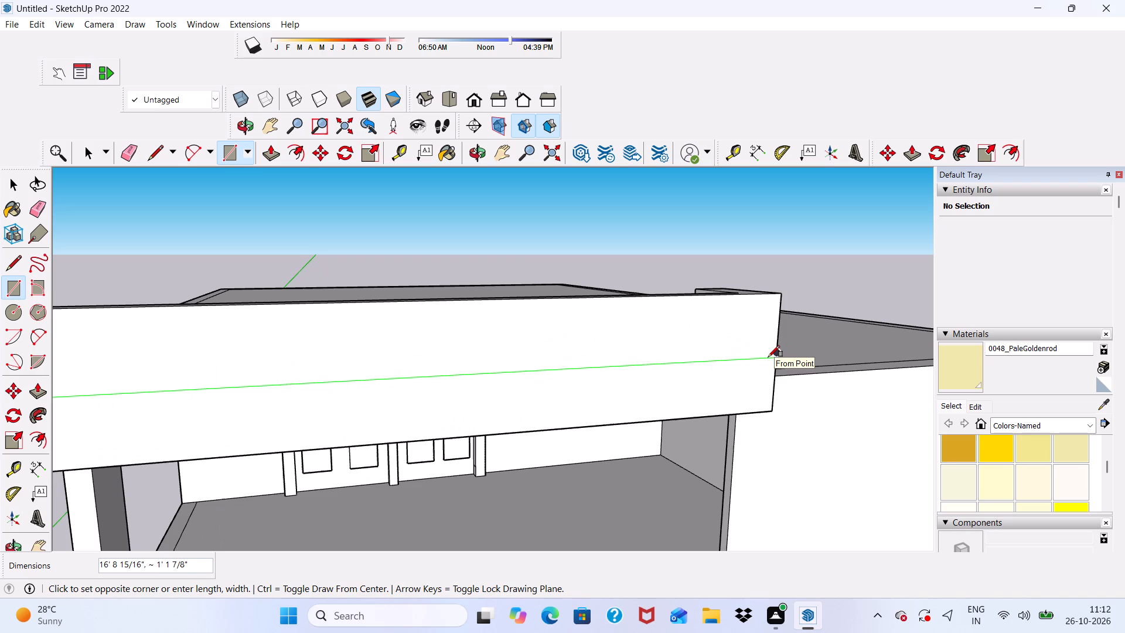
{"action": "left_click", "coordinate": [769, 352]}
Draw a full-width band 16' 8 15/16" by about 3 3/4" on the fascia, directly below the dividing line.
{"action": "scroll", "coordinate": [680, 343], "scroll_direction": "down", "scroll_amount": 6}
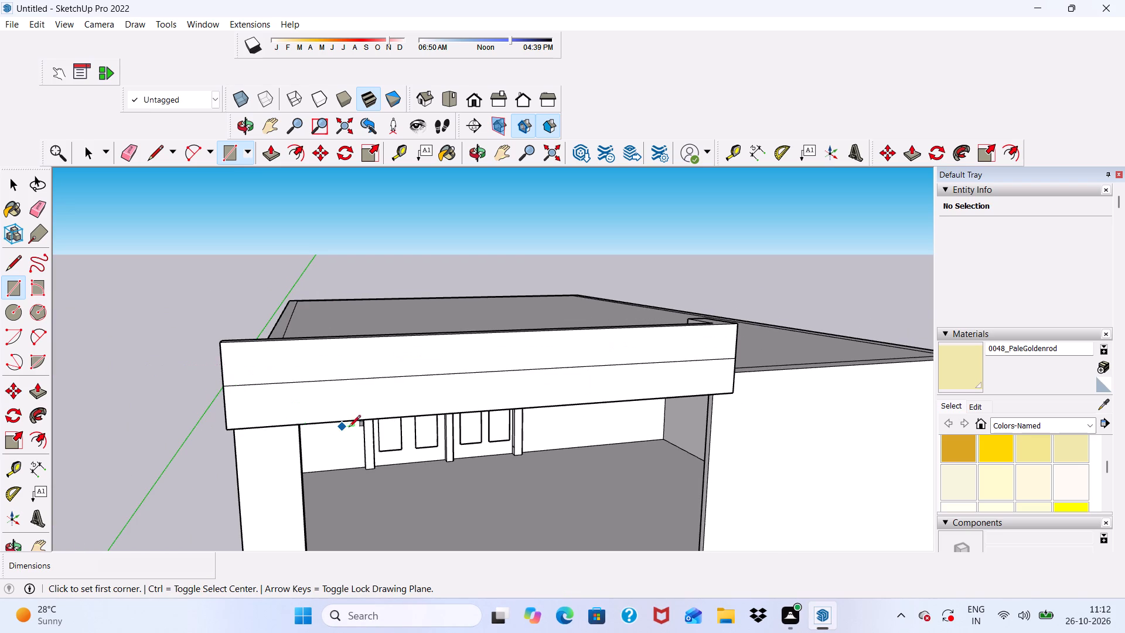
{"action": "scroll", "coordinate": [229, 396], "scroll_direction": "up", "scroll_amount": 7}
{"action": "left_click", "coordinate": [223, 383]}
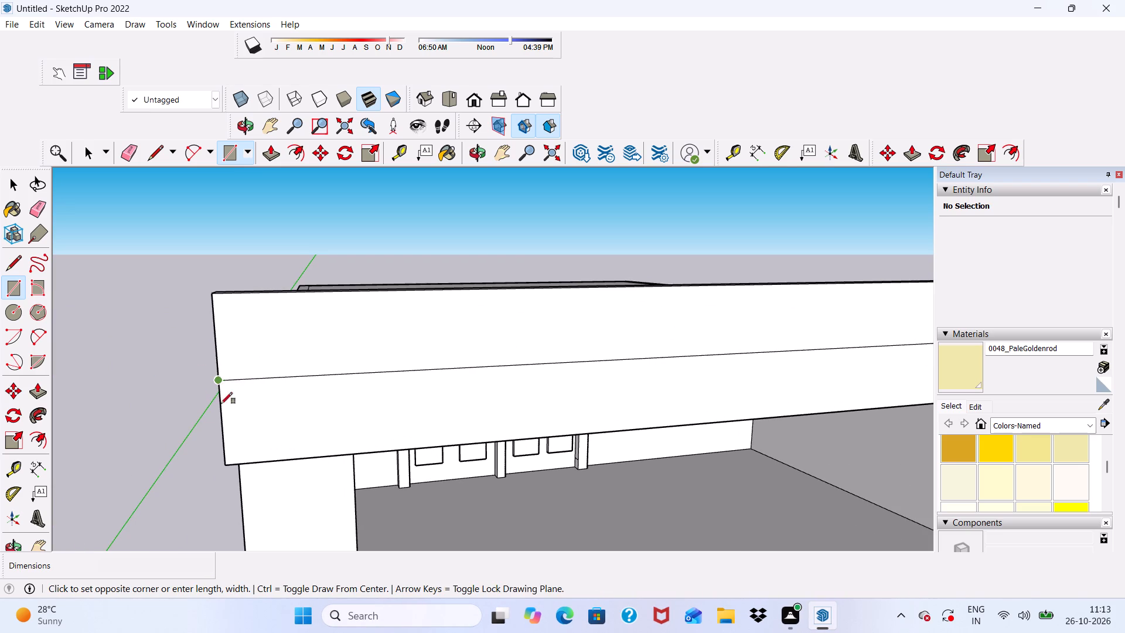
{"action": "scroll", "coordinate": [225, 428], "scroll_direction": "down", "scroll_amount": 9}
{"action": "scroll", "coordinate": [544, 370], "scroll_direction": "up", "scroll_amount": 5}
{"action": "scroll", "coordinate": [459, 350], "scroll_direction": "up", "scroll_amount": 6}
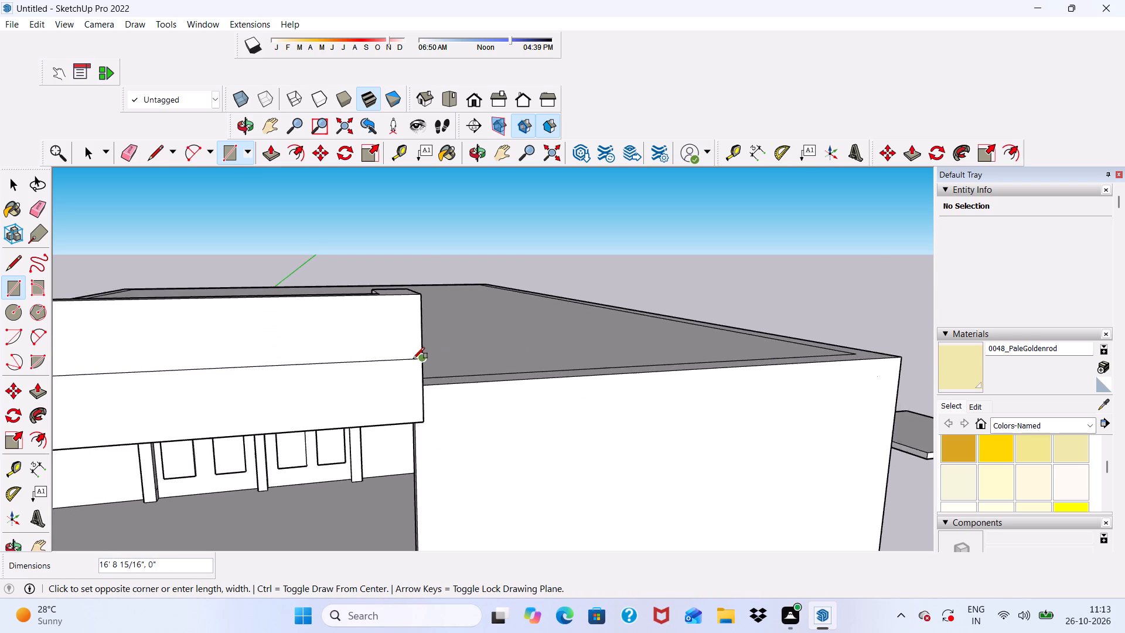
{"action": "scroll", "coordinate": [413, 359], "scroll_direction": "up", "scroll_amount": 4}
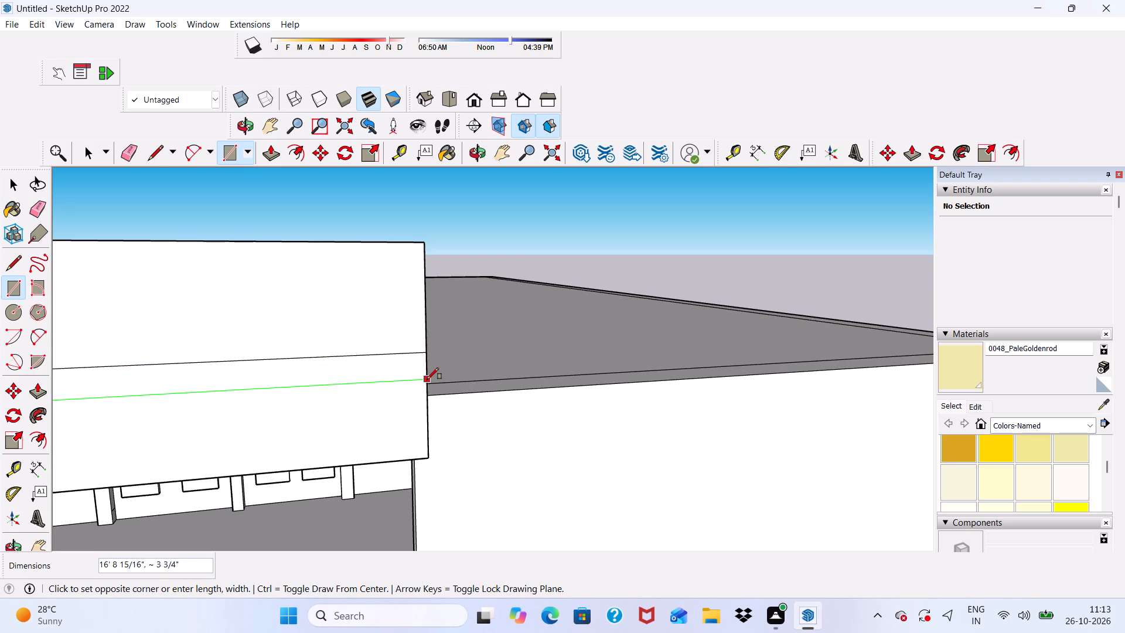
{"action": "left_click", "coordinate": [427, 379]}
{"action": "scroll", "coordinate": [442, 343], "scroll_direction": "down", "scroll_amount": 10}
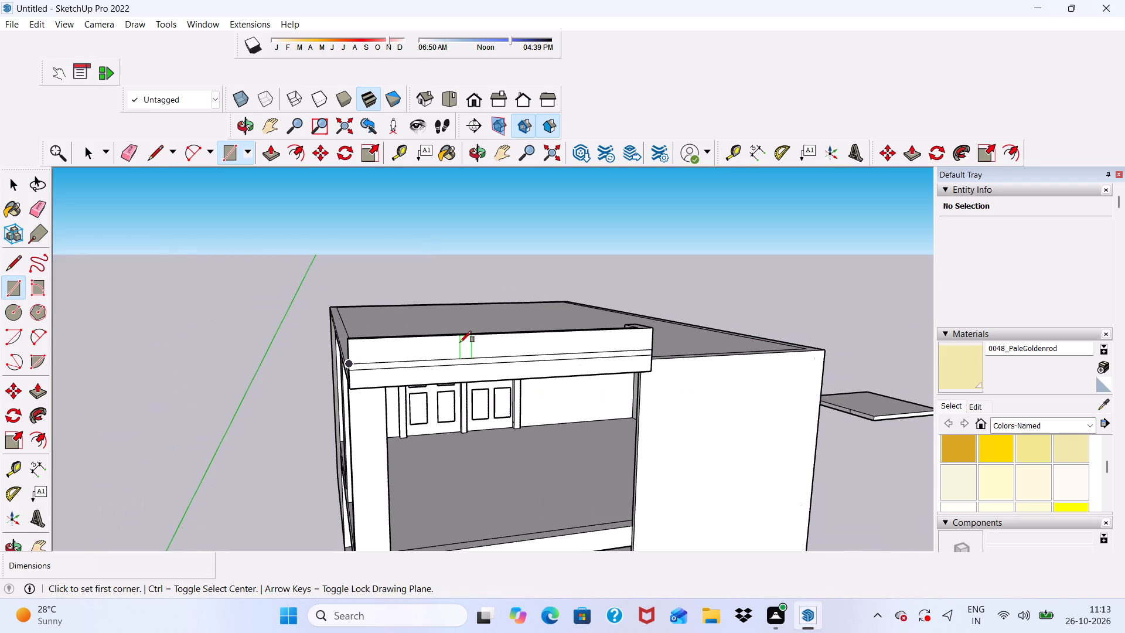
{"action": "key", "text": "space"}
Copy the narrow fascia band straight down about 11 5/16" to the fascia's bottom edge.
{"action": "scroll", "coordinate": [411, 305], "scroll_direction": "up", "scroll_amount": 5}
{"action": "scroll", "coordinate": [396, 253], "scroll_direction": "down", "scroll_amount": 6}
{"action": "scroll", "coordinate": [433, 310], "scroll_direction": "up", "scroll_amount": 8}
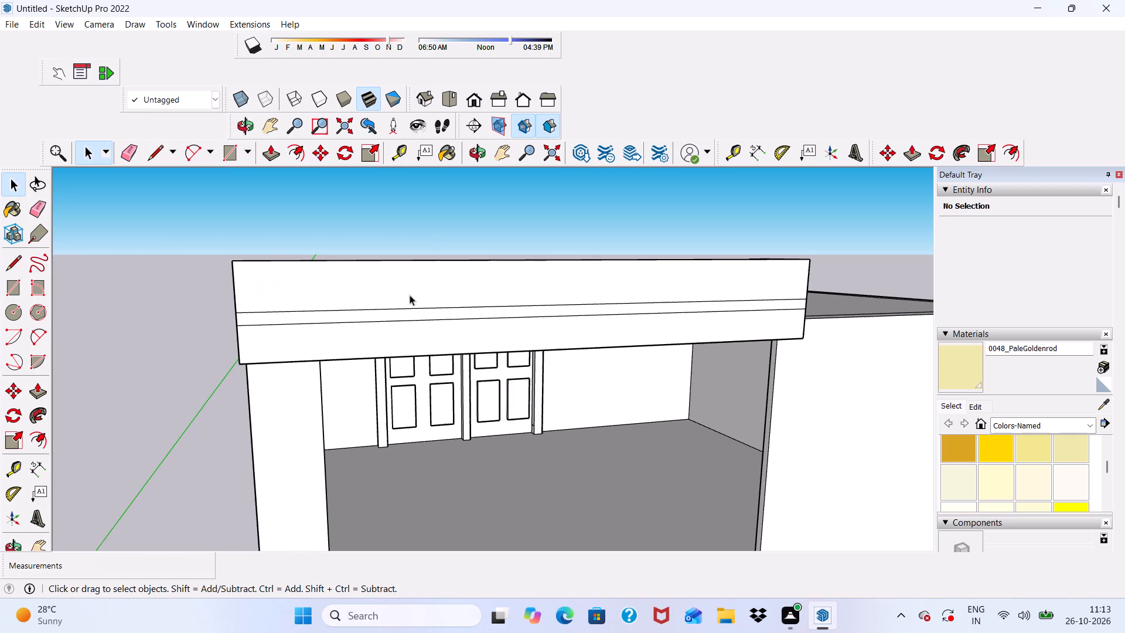
{"action": "double_click", "coordinate": [390, 312]}
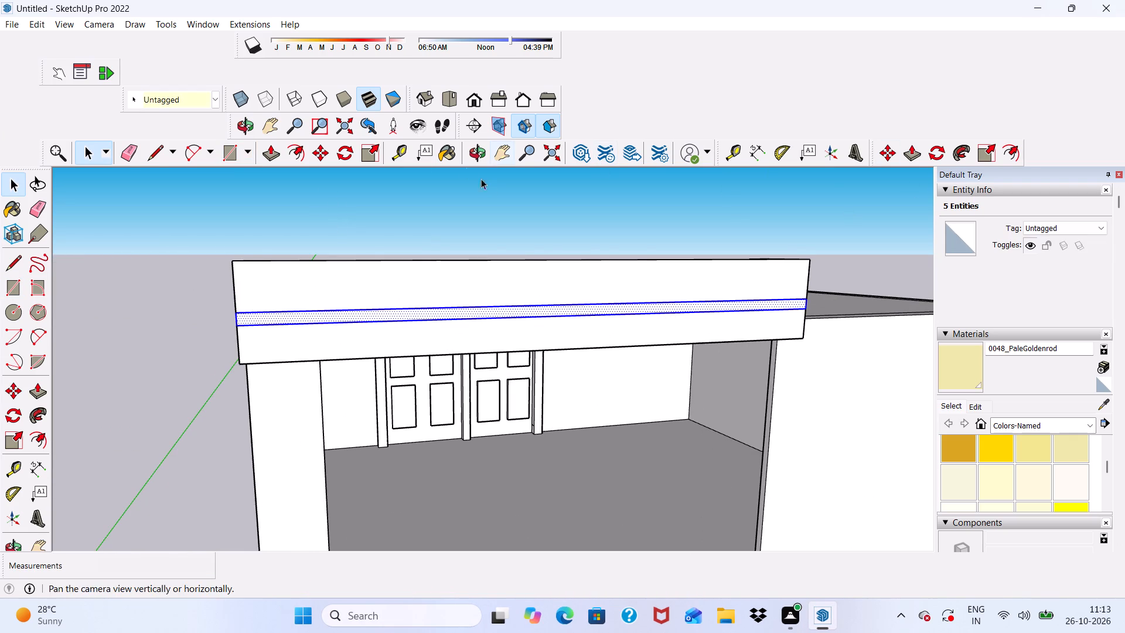
{"action": "left_click", "coordinate": [320, 151]}
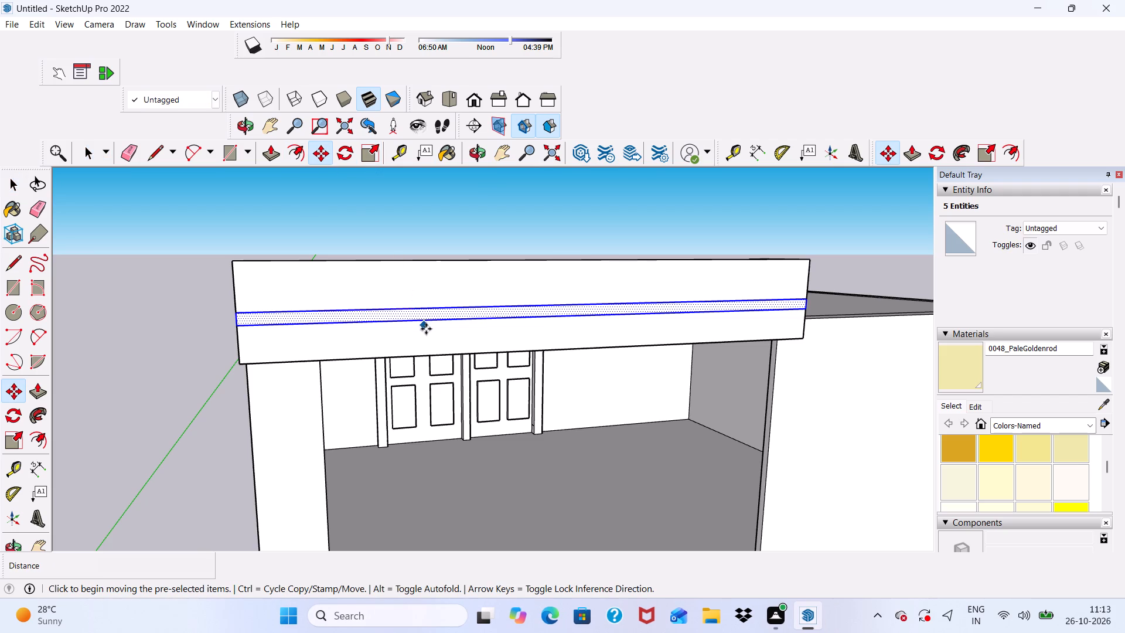
{"action": "left_click", "coordinate": [430, 317]}
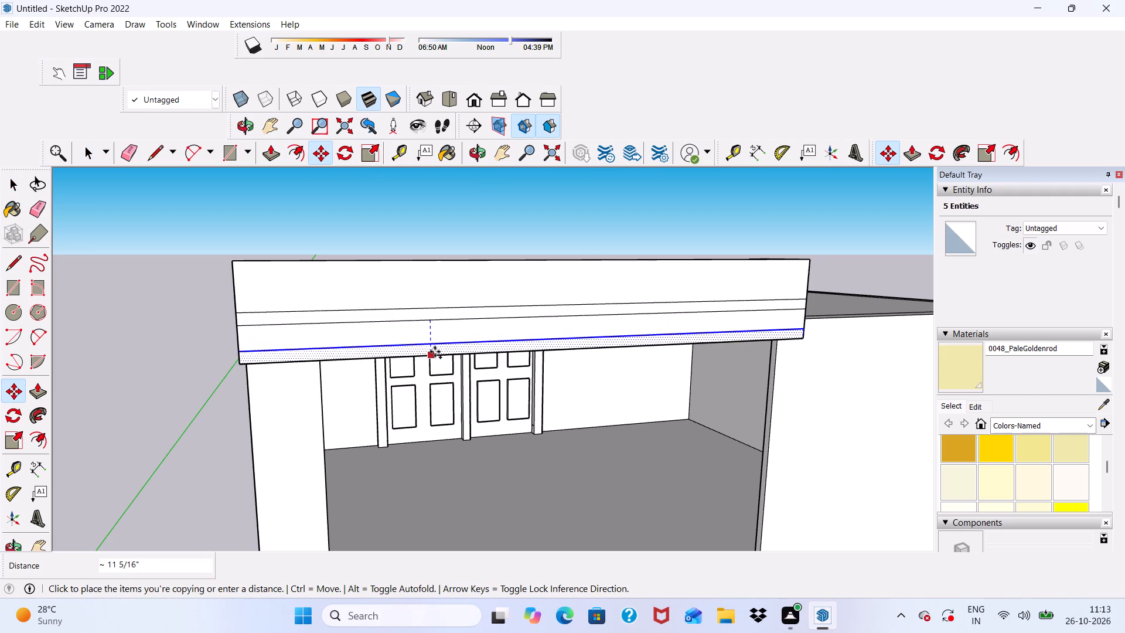
{"action": "left_click", "coordinate": [435, 352]}
{"action": "left_click_drag", "start_coordinate": [374, 308], "coordinate": [219, 335]}
{"action": "key", "text": "space"}
{"action": "left_click", "coordinate": [194, 336]}
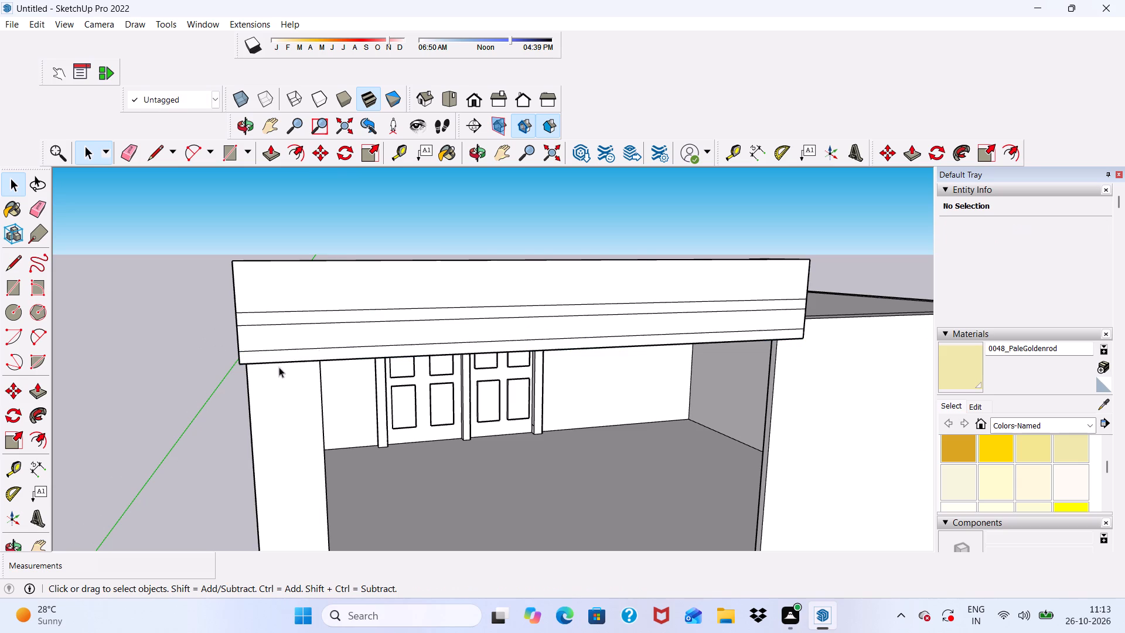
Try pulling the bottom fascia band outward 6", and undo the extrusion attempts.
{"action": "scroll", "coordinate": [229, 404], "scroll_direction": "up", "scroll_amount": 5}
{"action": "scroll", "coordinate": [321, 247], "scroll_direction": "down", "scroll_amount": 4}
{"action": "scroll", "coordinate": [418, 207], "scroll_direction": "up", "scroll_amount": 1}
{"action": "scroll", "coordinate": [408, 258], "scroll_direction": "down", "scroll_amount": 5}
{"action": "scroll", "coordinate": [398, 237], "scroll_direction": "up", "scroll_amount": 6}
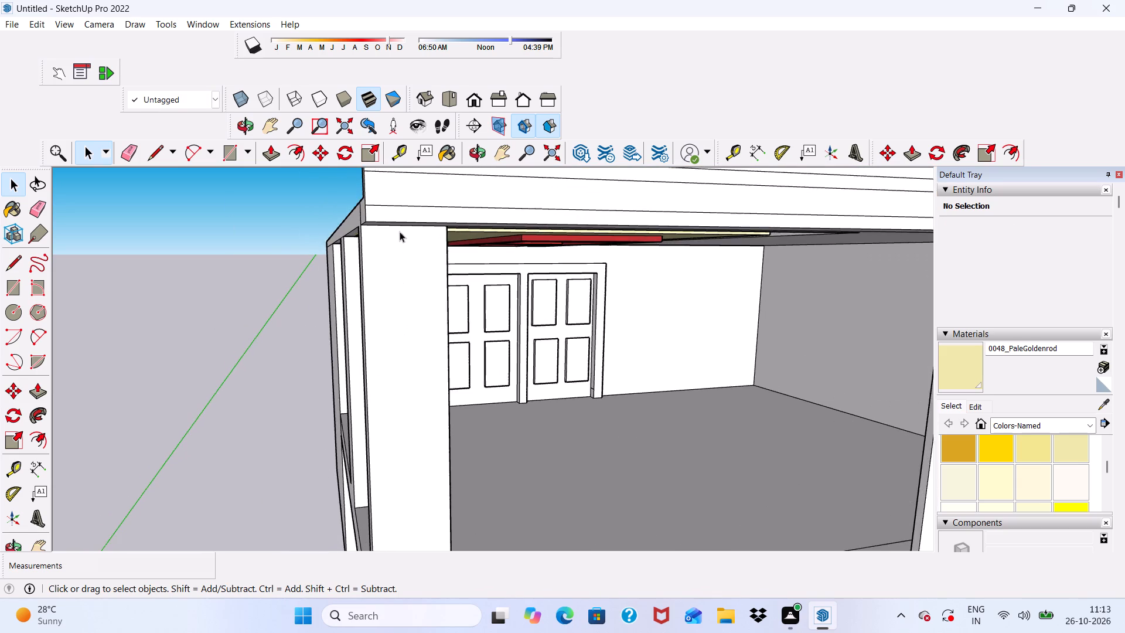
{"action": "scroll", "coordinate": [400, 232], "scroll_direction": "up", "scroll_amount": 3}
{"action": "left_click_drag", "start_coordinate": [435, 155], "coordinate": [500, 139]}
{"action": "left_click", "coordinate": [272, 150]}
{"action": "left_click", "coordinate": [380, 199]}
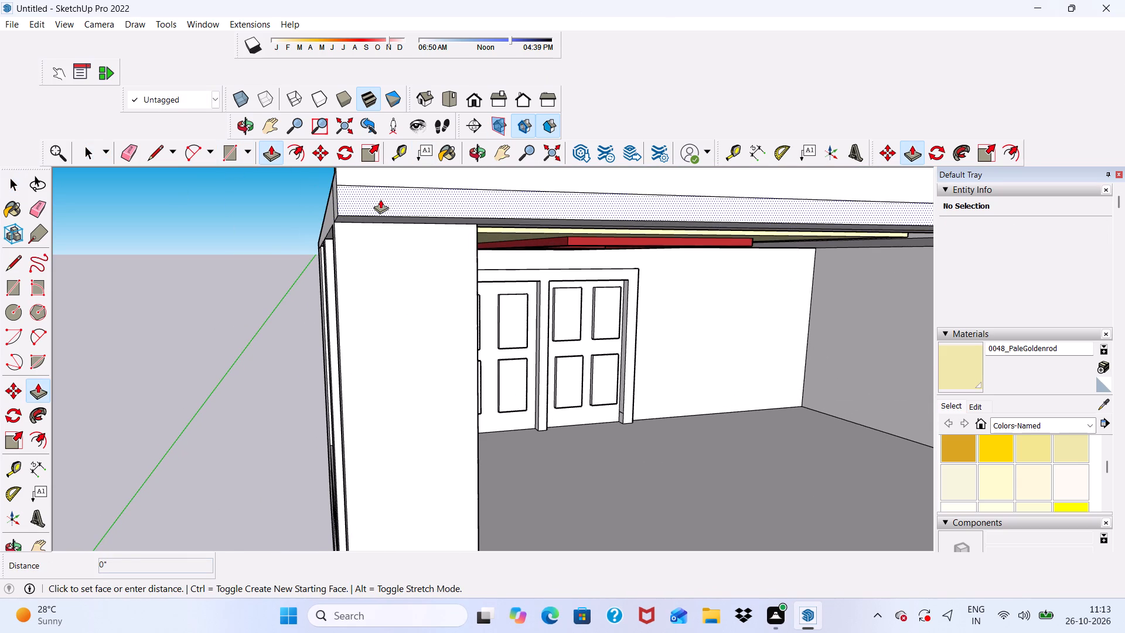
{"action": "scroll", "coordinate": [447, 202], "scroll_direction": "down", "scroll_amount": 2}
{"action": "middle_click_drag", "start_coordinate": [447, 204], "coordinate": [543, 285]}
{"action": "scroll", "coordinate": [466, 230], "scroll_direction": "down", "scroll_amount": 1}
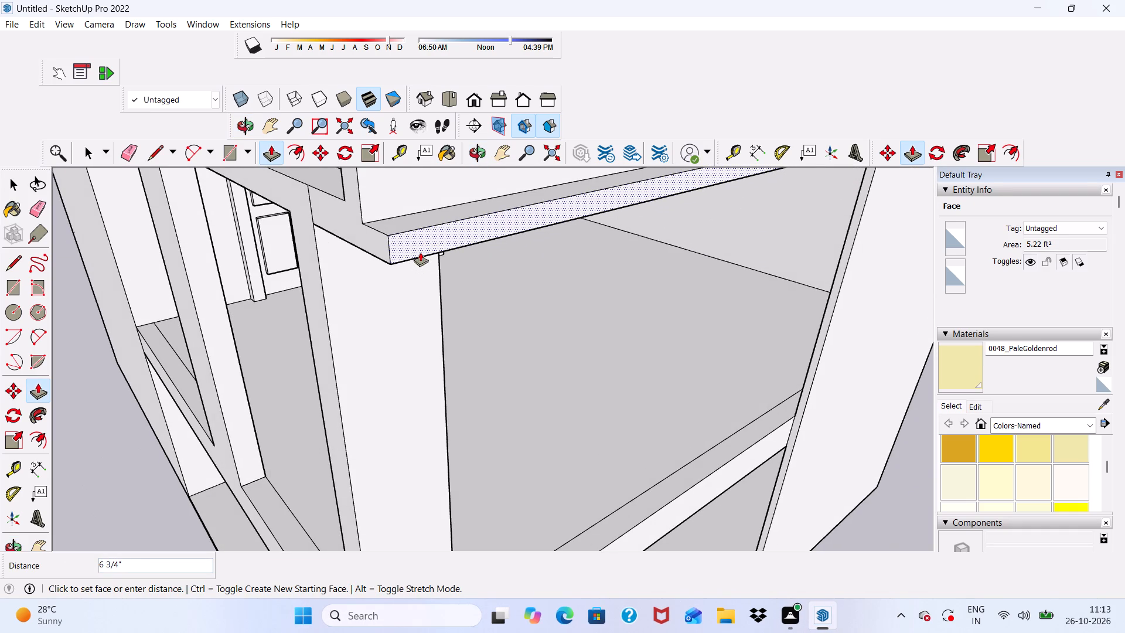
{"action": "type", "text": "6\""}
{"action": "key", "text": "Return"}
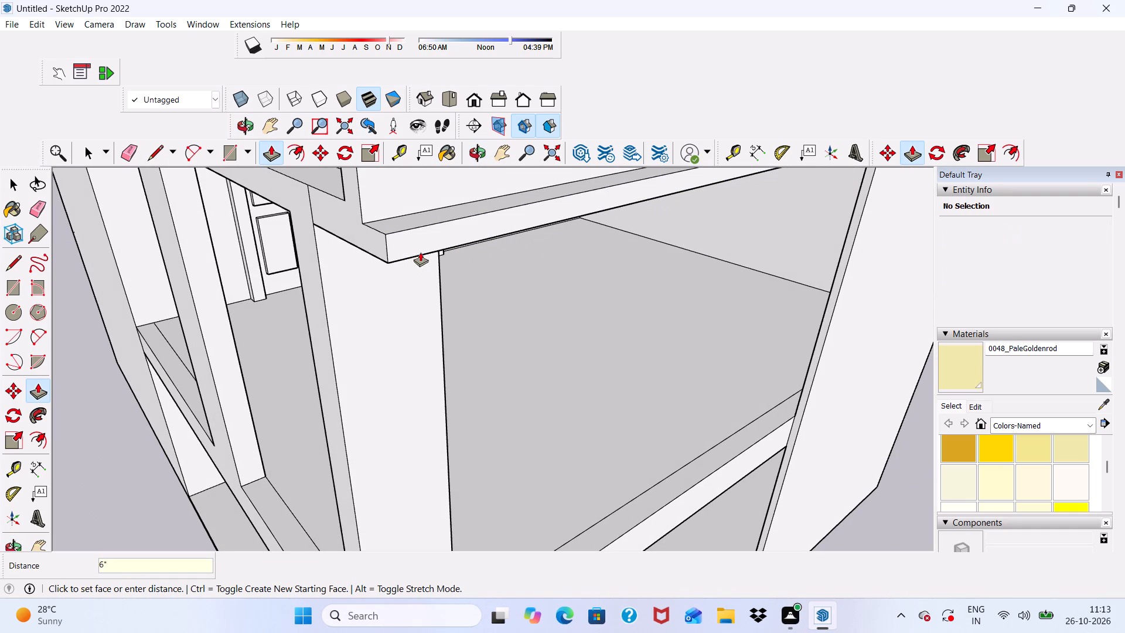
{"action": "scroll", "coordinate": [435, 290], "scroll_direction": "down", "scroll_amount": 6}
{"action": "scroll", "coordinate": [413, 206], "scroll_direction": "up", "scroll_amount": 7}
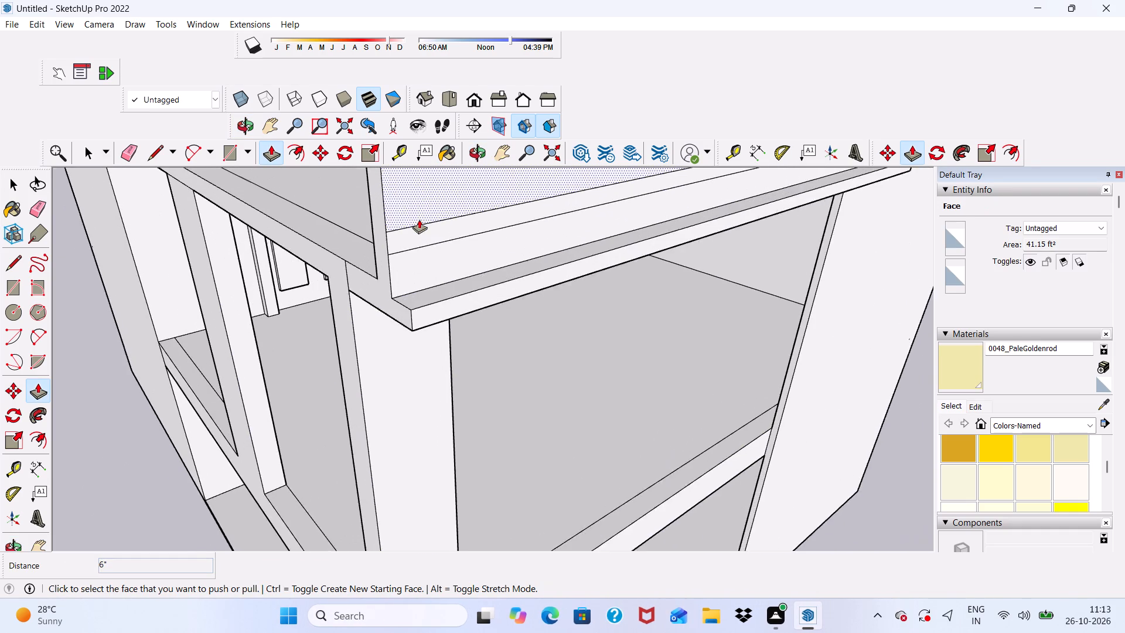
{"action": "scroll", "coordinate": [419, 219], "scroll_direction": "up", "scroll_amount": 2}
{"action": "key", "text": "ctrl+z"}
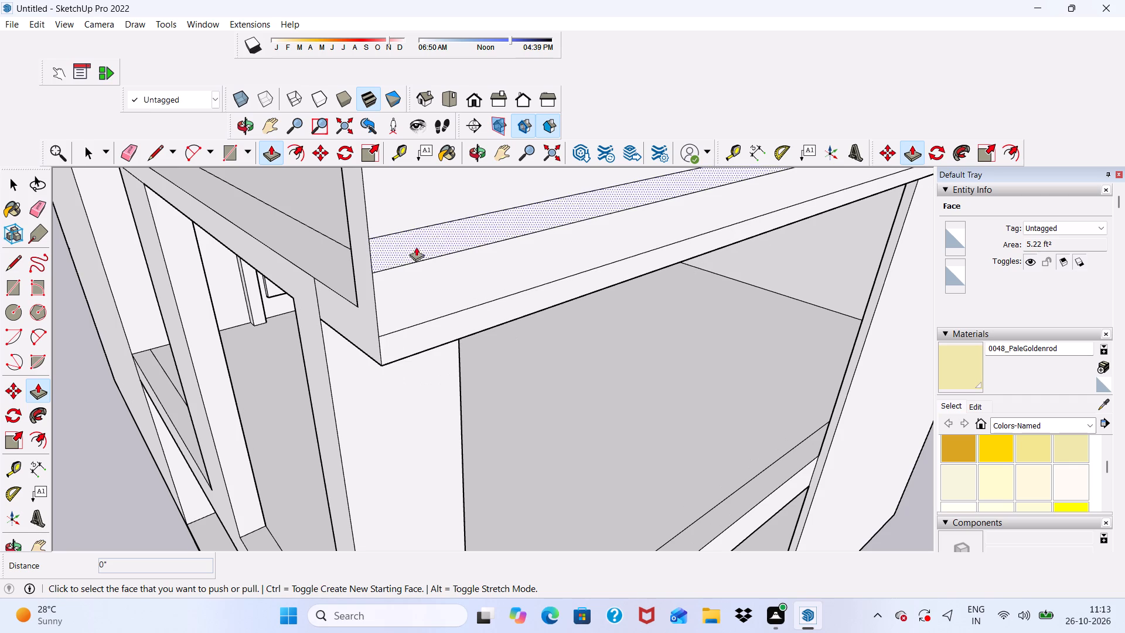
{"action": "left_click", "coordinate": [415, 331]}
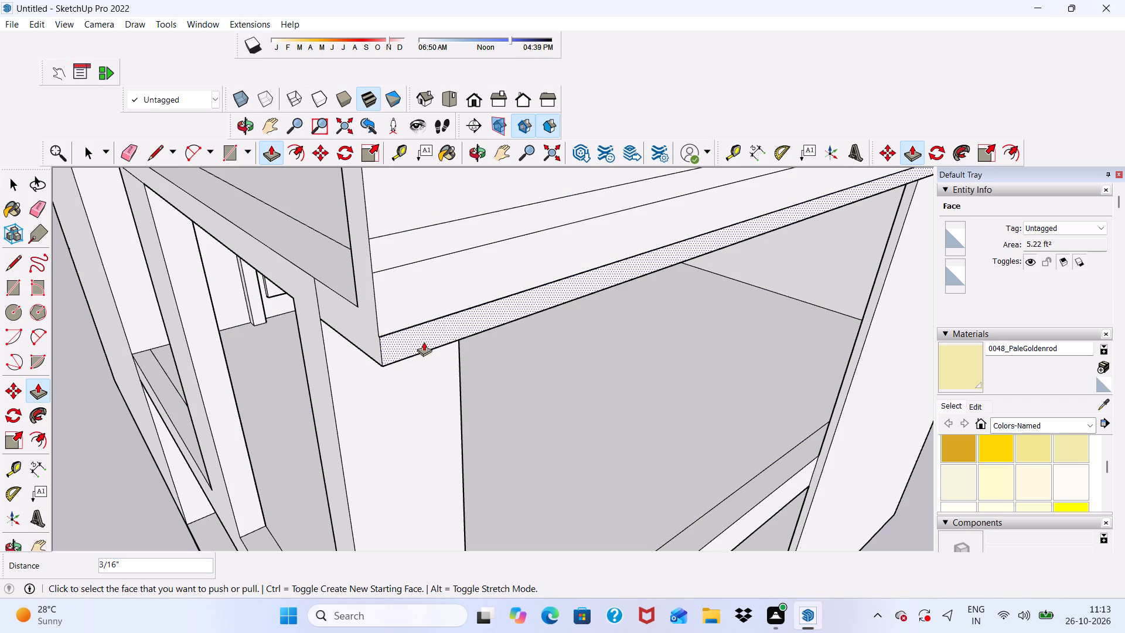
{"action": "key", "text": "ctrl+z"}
Push/Pull the bottom fascia band outward 3".
{"action": "left_click", "coordinate": [402, 343]}
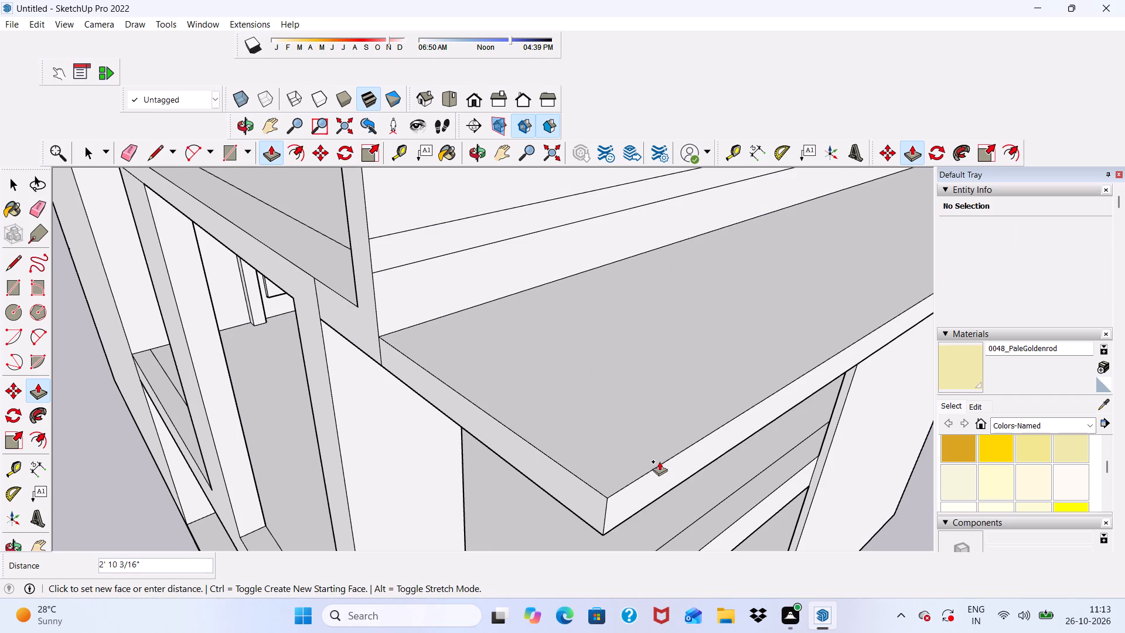
{"action": "key", "text": "3"}
{"action": "key", "text": "shift+quotedbl"}
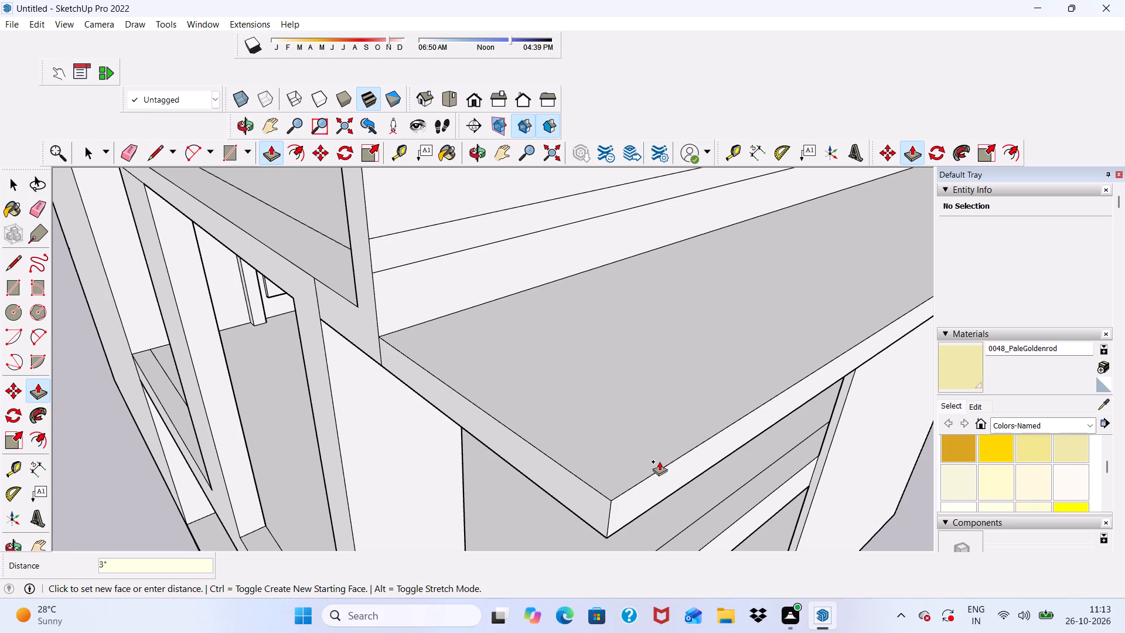
{"action": "key", "text": "Return"}
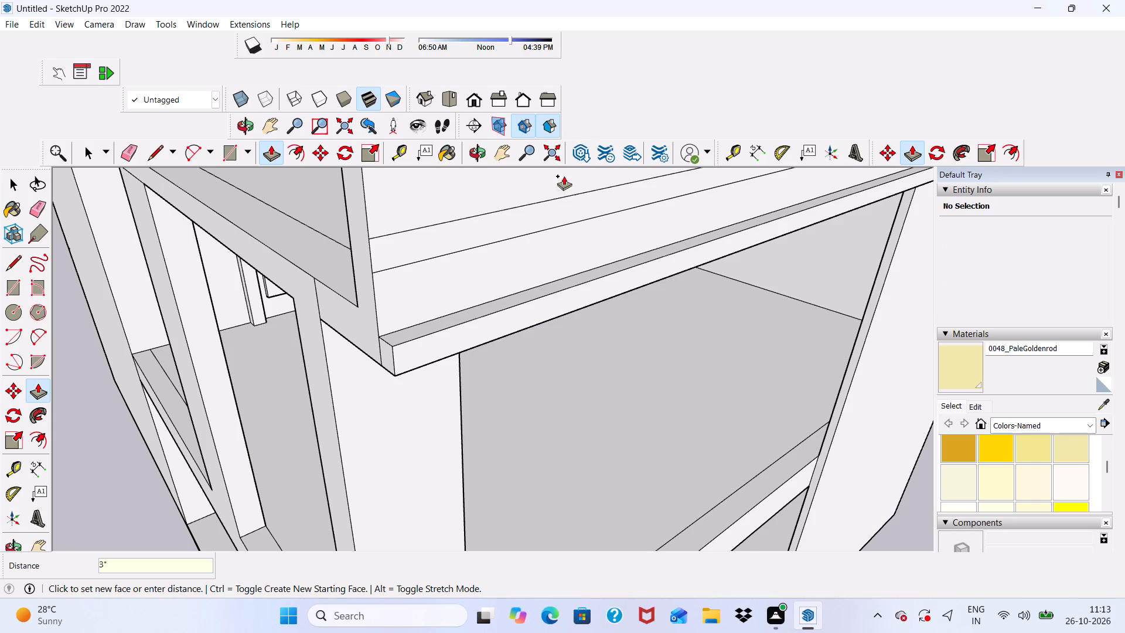
Push/Pull the upper fascia band outward 3", flush with the front of the bottom band.
{"action": "left_click", "coordinate": [470, 240]}
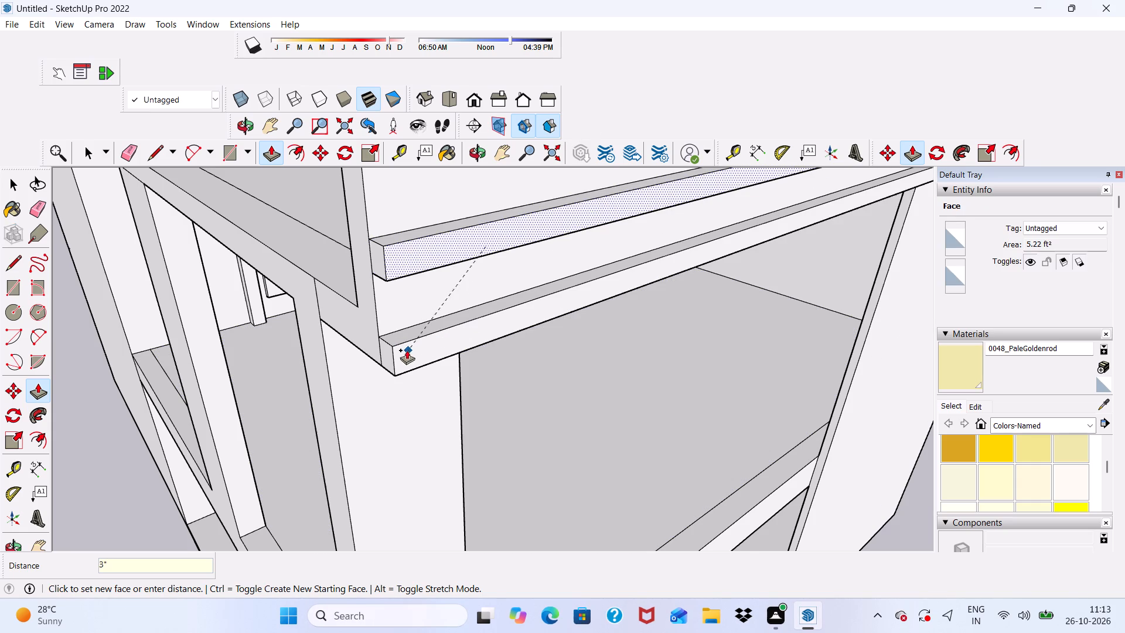
{"action": "left_click", "coordinate": [402, 345]}
{"action": "middle_click_drag", "start_coordinate": [390, 341], "coordinate": [680, 354]}
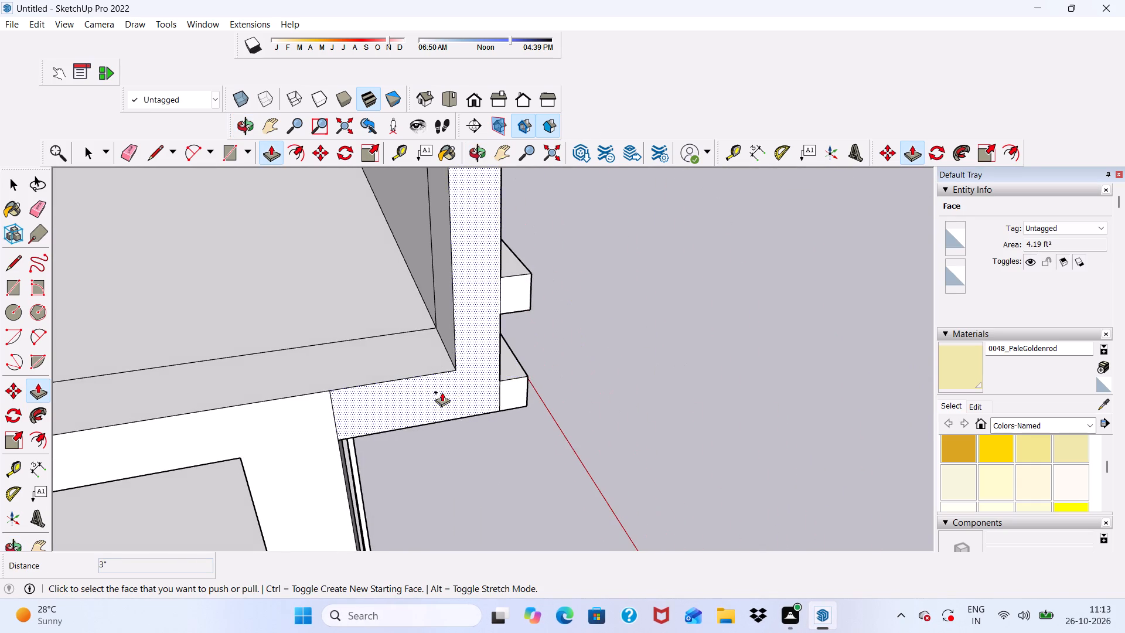
{"action": "scroll", "coordinate": [520, 377], "scroll_direction": "down", "scroll_amount": 2}
{"action": "middle_click_drag", "start_coordinate": [520, 376], "coordinate": [558, 363]}
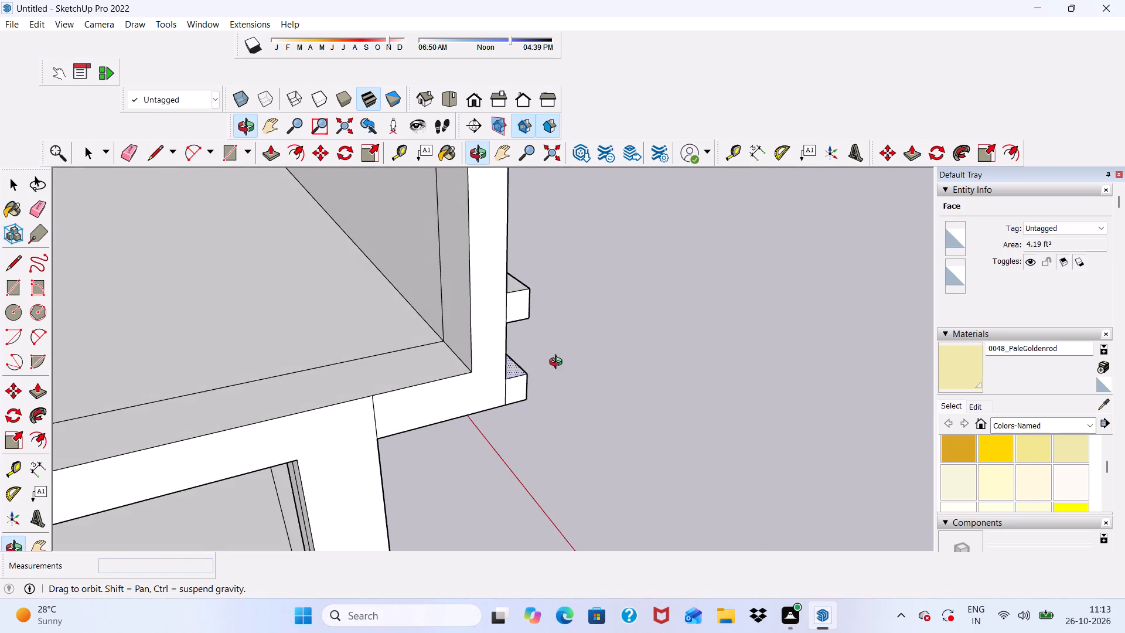
Push/Pull the bottom fascia band's free end face outward about 1 13/16" past the parapet's side.
{"action": "middle_click_drag", "start_coordinate": [558, 363], "coordinate": [558, 363]}
{"action": "scroll", "coordinate": [506, 381], "scroll_direction": "up", "scroll_amount": 5}
{"action": "scroll", "coordinate": [583, 280], "scroll_direction": "down", "scroll_amount": 6}
{"action": "scroll", "coordinate": [611, 285], "scroll_direction": "up", "scroll_amount": 5}
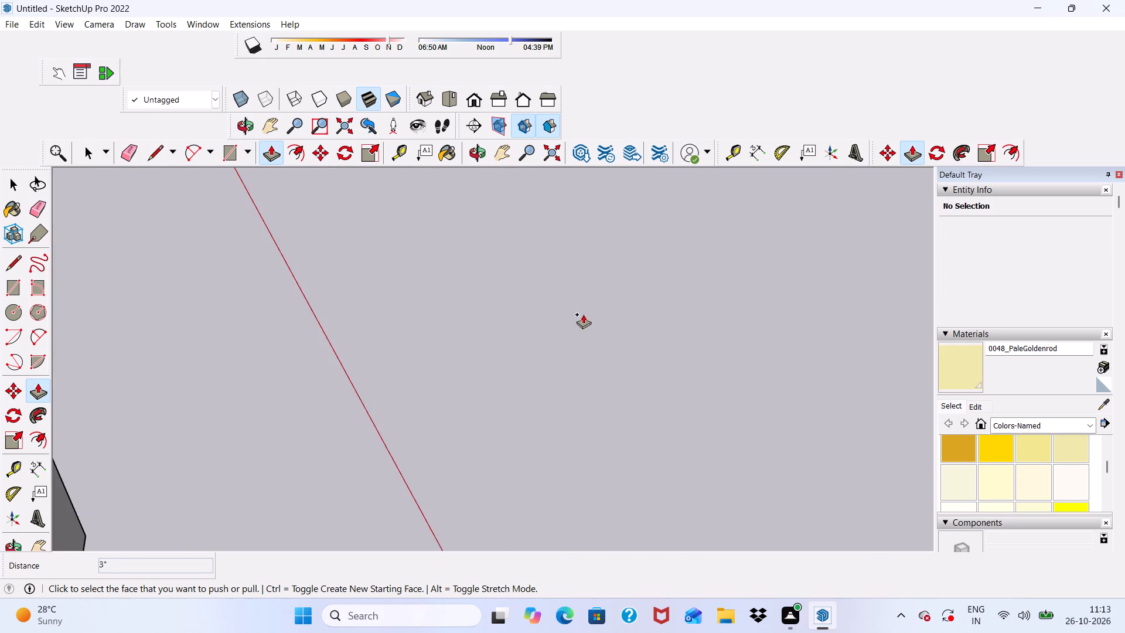
{"action": "scroll", "coordinate": [663, 273], "scroll_direction": "down", "scroll_amount": 4}
{"action": "left_click", "coordinate": [882, 473]}
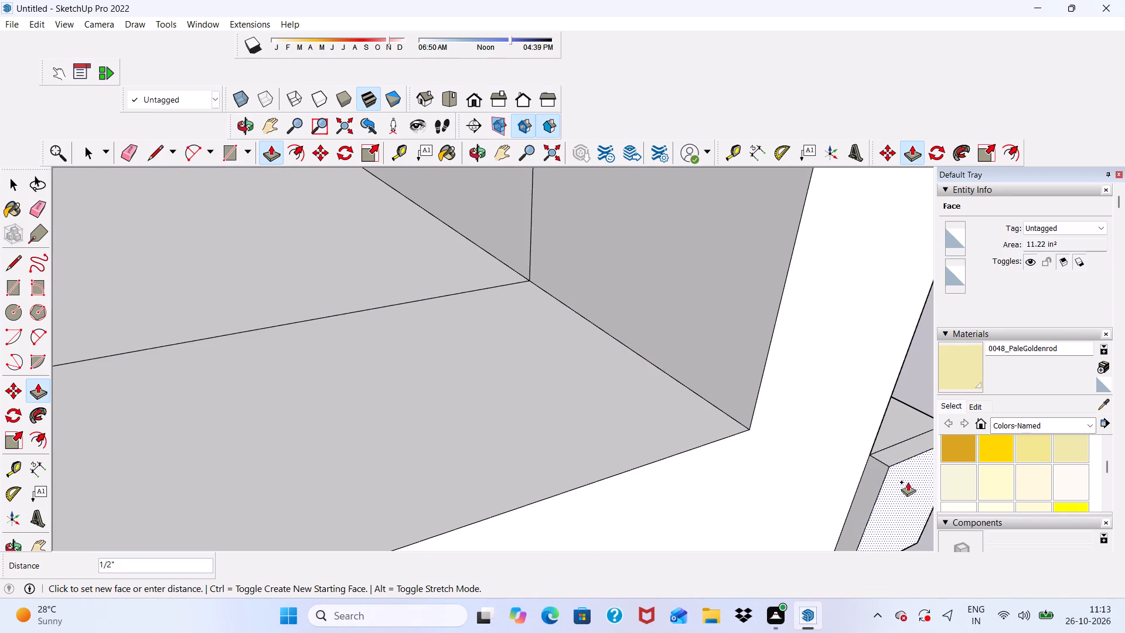
{"action": "scroll", "coordinate": [867, 441], "scroll_direction": "down", "scroll_amount": 11}
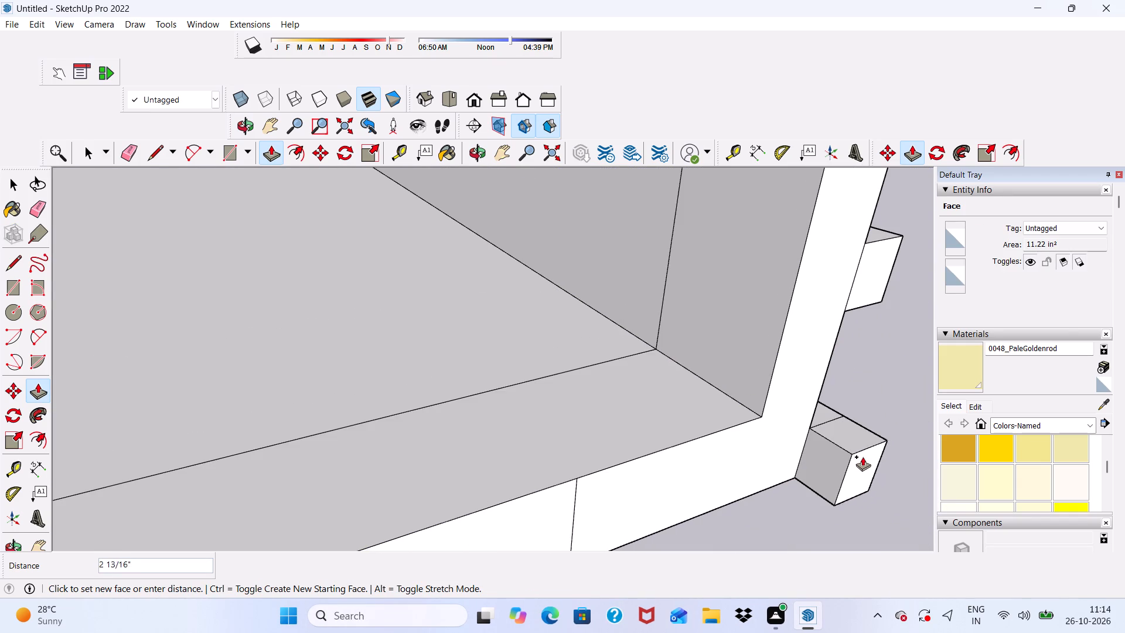
{"action": "left_click", "coordinate": [848, 447]}
{"action": "scroll", "coordinate": [814, 451], "scroll_direction": "up", "scroll_amount": 4}
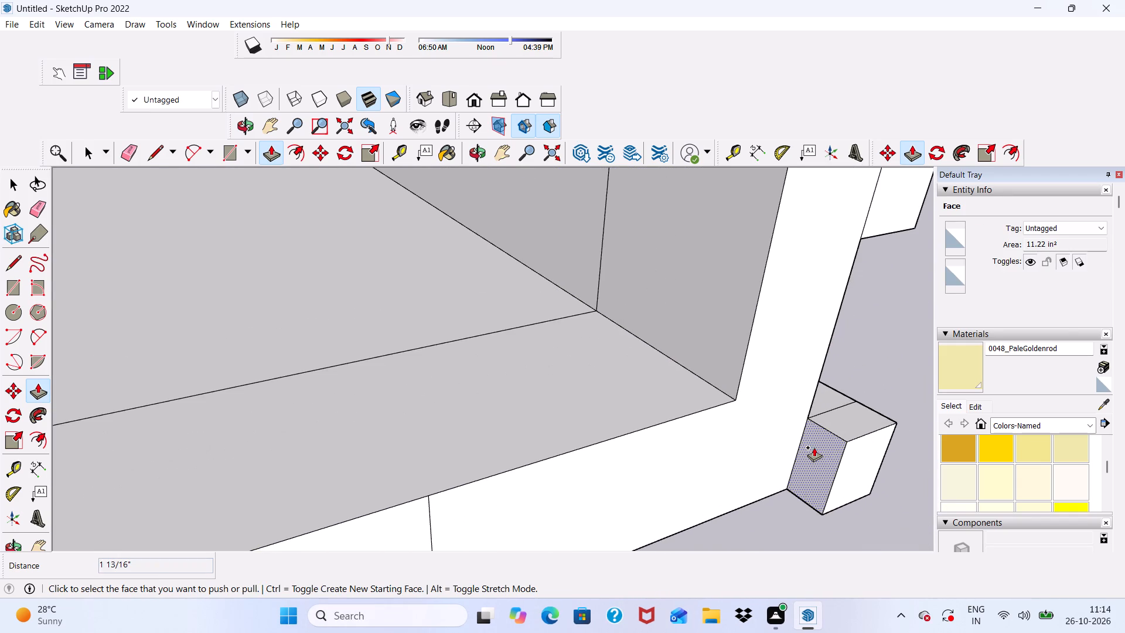
Push/Pull the back face of the bottom band's extended end about 1' 4 1/2" along the roof's side.
{"action": "left_click", "coordinate": [814, 447]}
{"action": "scroll", "coordinate": [645, 468], "scroll_direction": "down", "scroll_amount": 9}
{"action": "left_click", "coordinate": [530, 475]}
{"action": "scroll", "coordinate": [516, 460], "scroll_direction": "down", "scroll_amount": 6}
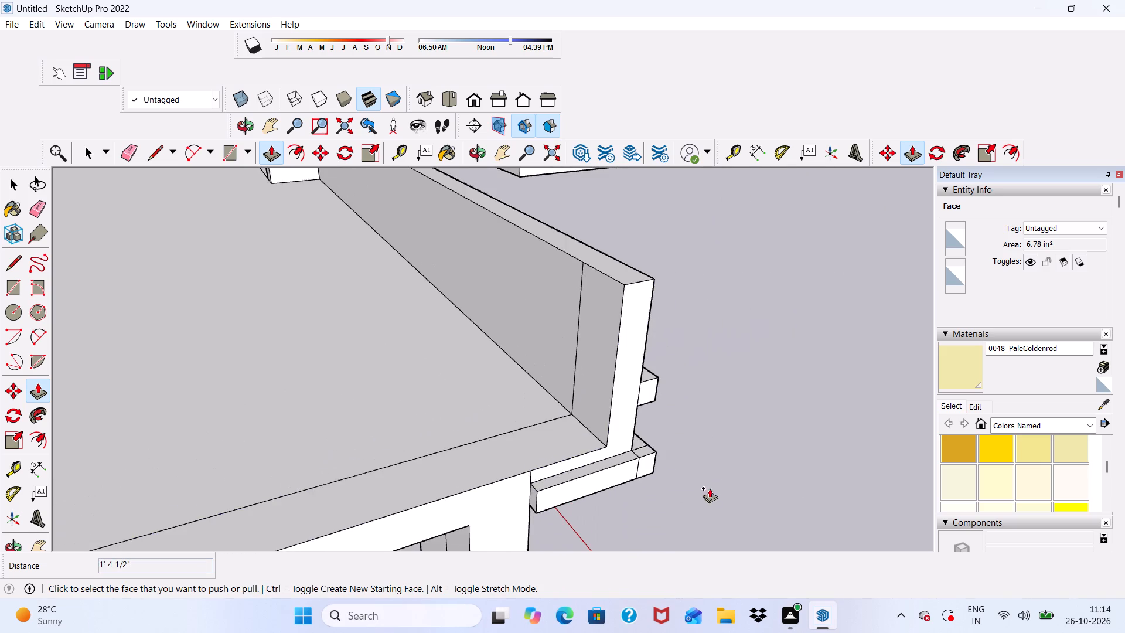
Push/Pull the upper fascia band's end face outward about 2 15/16" past the parapet's side at the same corner.
{"action": "middle_click_drag", "start_coordinate": [731, 479], "coordinate": [668, 468]}
{"action": "scroll", "coordinate": [599, 396], "scroll_direction": "up", "scroll_amount": 11}
{"action": "left_click", "coordinate": [649, 413]}
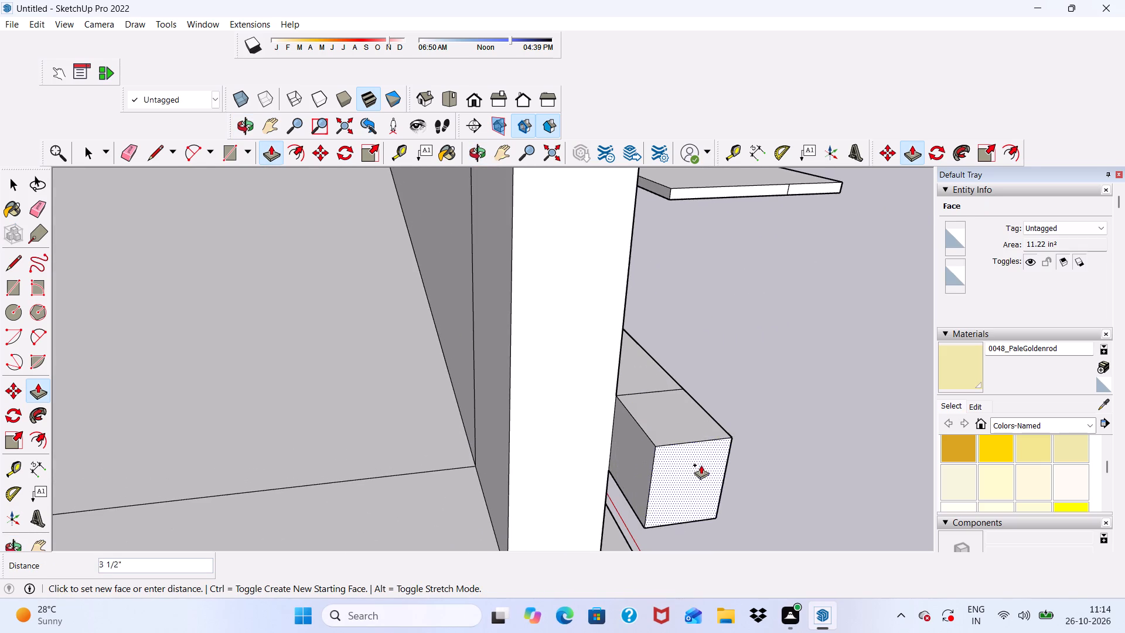
{"action": "left_click", "coordinate": [673, 459]}
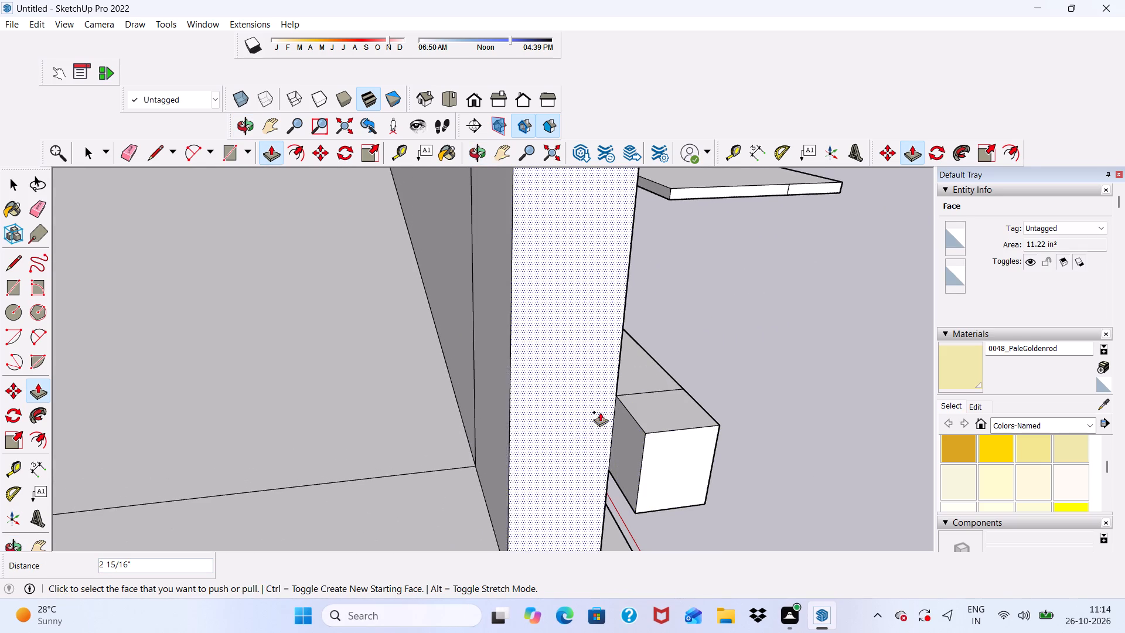
Push/Pull the back face of the upper band's extended end about 3 5/8" along the parapet's side.
{"action": "left_click", "coordinate": [633, 440]}
{"action": "scroll", "coordinate": [560, 421], "scroll_direction": "down", "scroll_amount": 7}
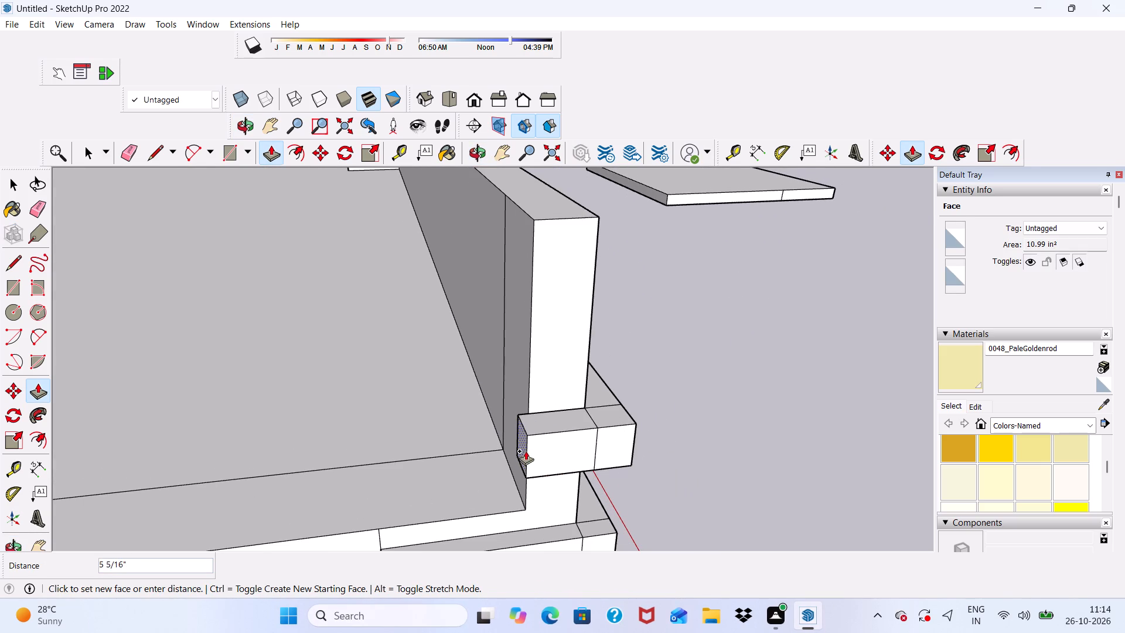
{"action": "left_click", "coordinate": [547, 443]}
{"action": "scroll", "coordinate": [574, 421], "scroll_direction": "down", "scroll_amount": 2}
Erase the leftover seam edges on the top, front and side faces of the upper band's corner.
{"action": "middle_click_drag", "start_coordinate": [690, 491], "coordinate": [453, 441]}
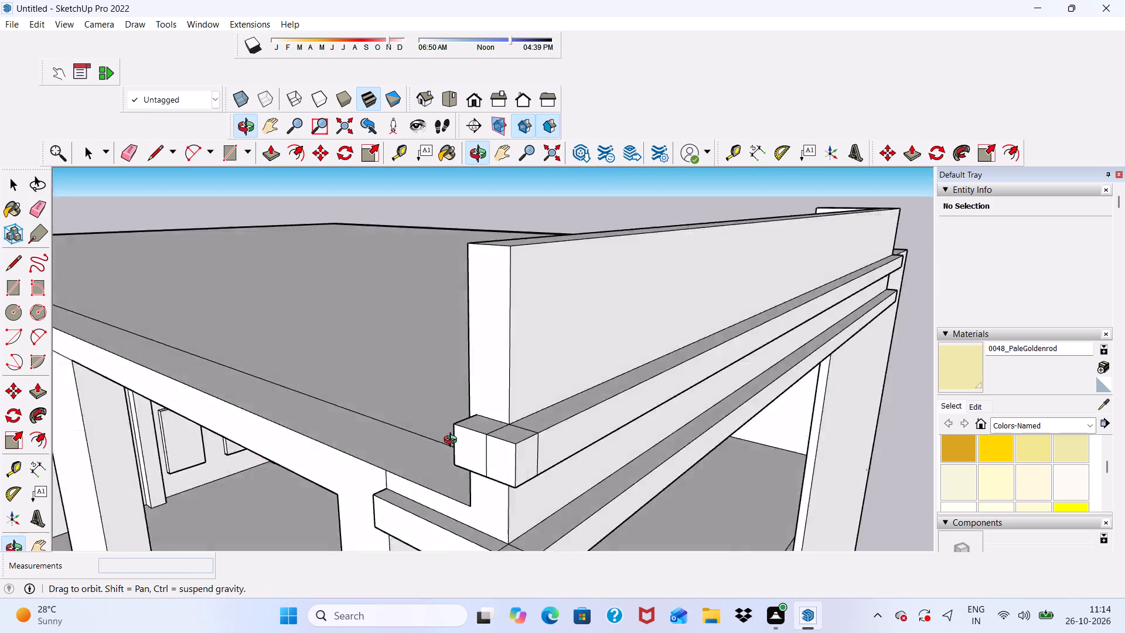
{"action": "middle_click_drag", "start_coordinate": [453, 441], "coordinate": [322, 379]}
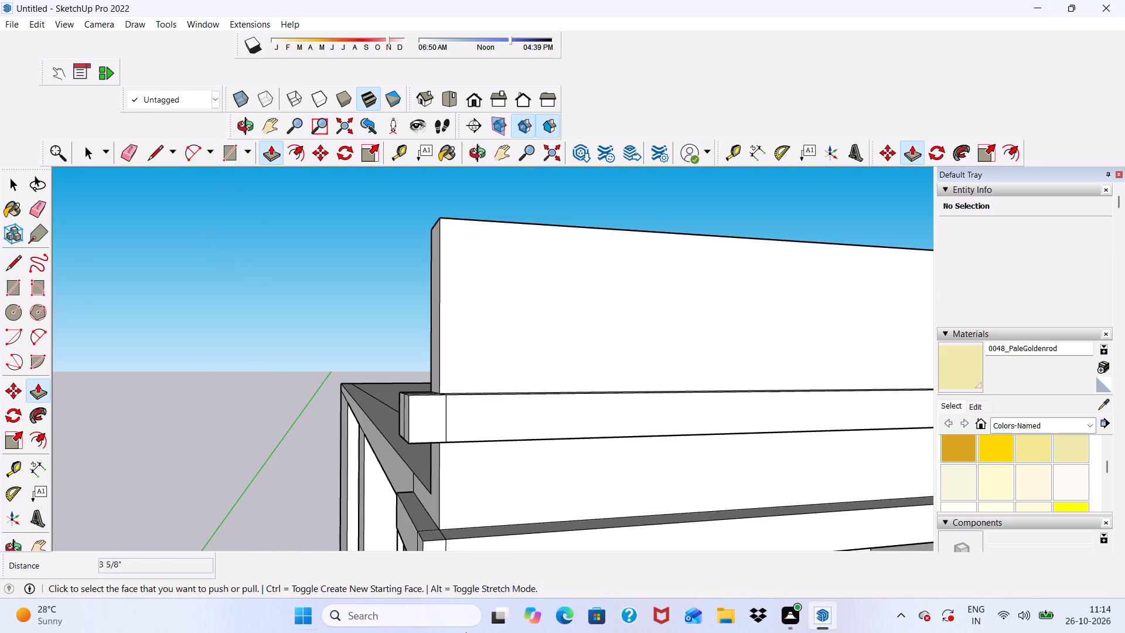
{"action": "left_click", "coordinate": [128, 148]}
{"action": "scroll", "coordinate": [547, 376], "scroll_direction": "down", "scroll_amount": 1}
{"action": "middle_click_drag", "start_coordinate": [547, 379], "coordinate": [535, 474]}
{"action": "scroll", "coordinate": [389, 485], "scroll_direction": "up", "scroll_amount": 4}
{"action": "scroll", "coordinate": [410, 389], "scroll_direction": "down", "scroll_amount": 5}
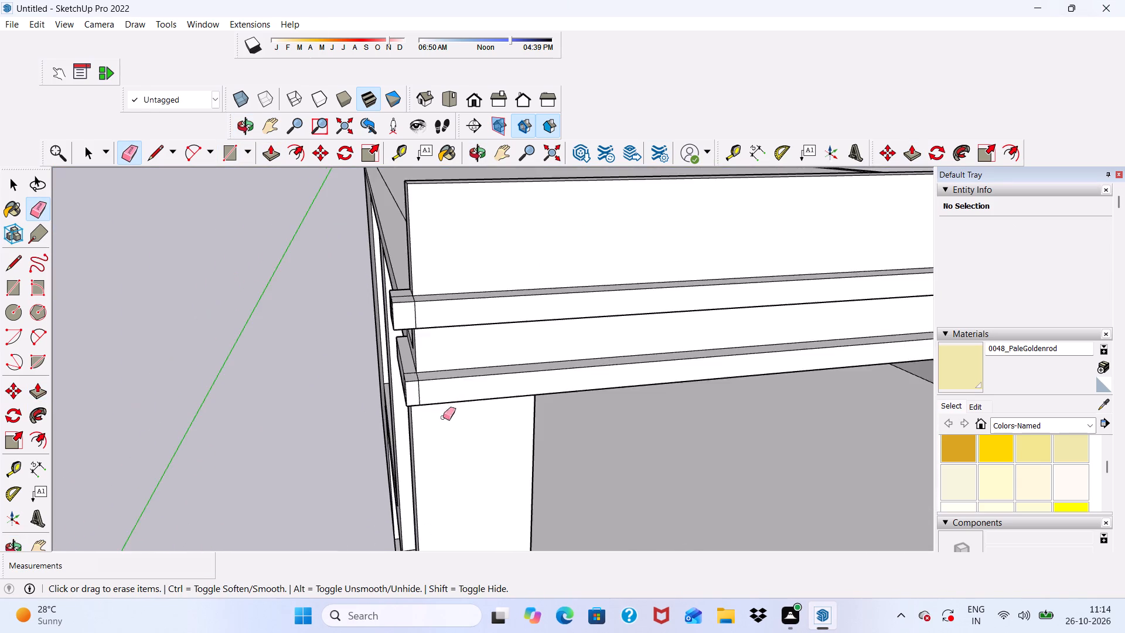
{"action": "scroll", "coordinate": [434, 350], "scroll_direction": "up", "scroll_amount": 5}
{"action": "scroll", "coordinate": [400, 292], "scroll_direction": "up", "scroll_amount": 2}
{"action": "scroll", "coordinate": [405, 299], "scroll_direction": "down", "scroll_amount": 3}
{"action": "middle_click_drag", "start_coordinate": [448, 360], "coordinate": [477, 421]}
{"action": "scroll", "coordinate": [438, 294], "scroll_direction": "up", "scroll_amount": 5}
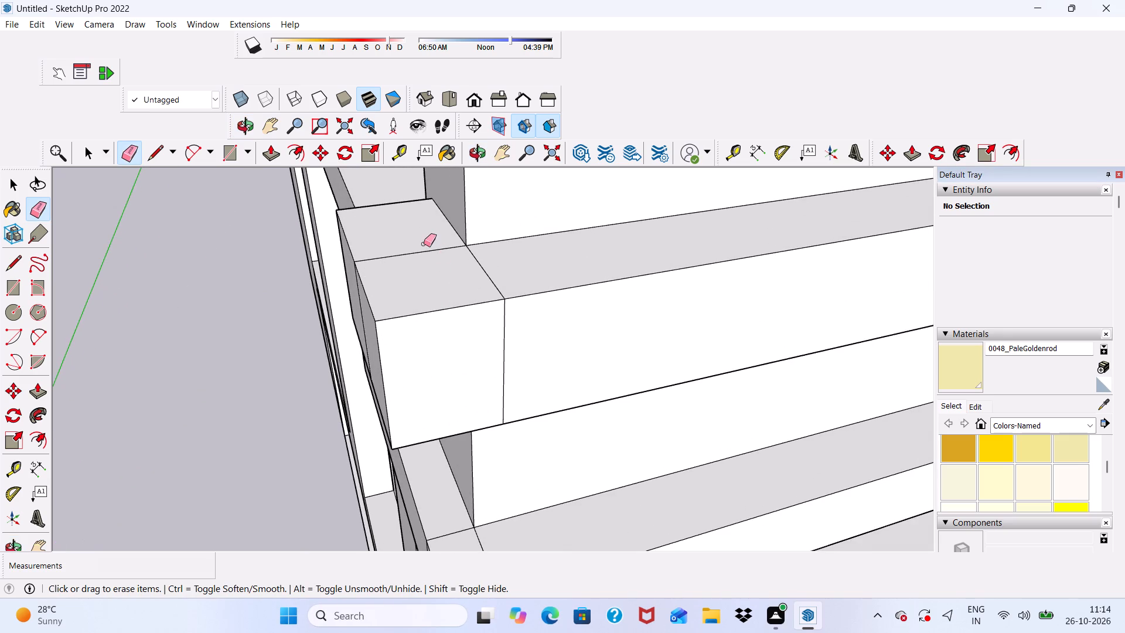
{"action": "left_click_drag", "start_coordinate": [424, 244], "coordinate": [431, 268]}
{"action": "left_click_drag", "start_coordinate": [455, 272], "coordinate": [519, 284]}
{"action": "left_click_drag", "start_coordinate": [521, 316], "coordinate": [498, 348]}
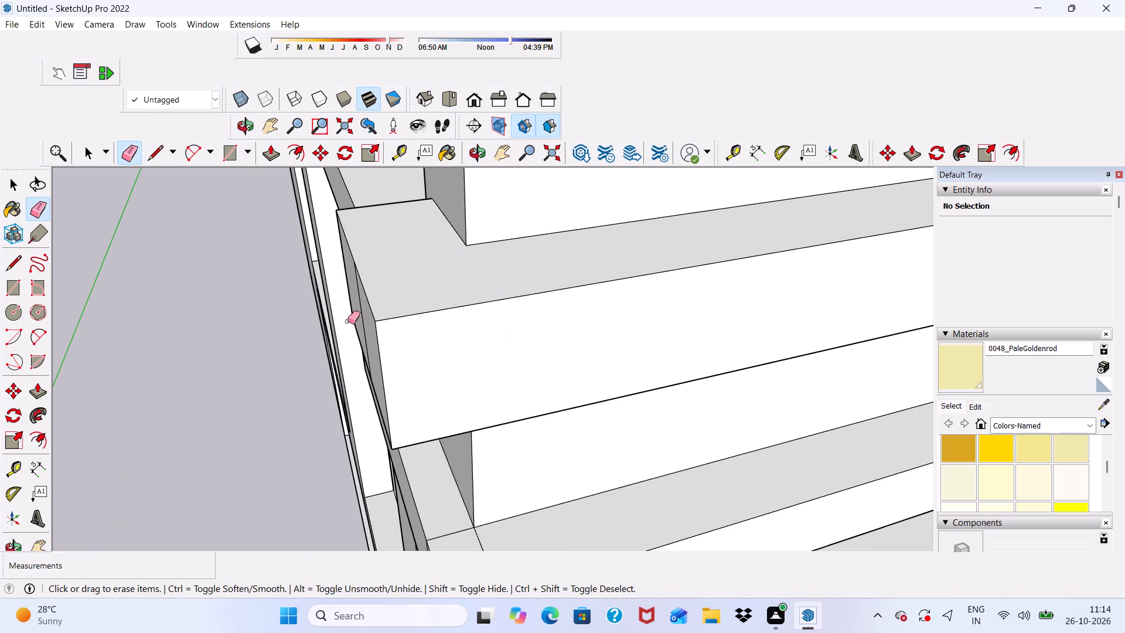
{"action": "scroll", "coordinate": [319, 322], "scroll_direction": "up", "scroll_amount": 4}
{"action": "scroll", "coordinate": [384, 316], "scroll_direction": "down", "scroll_amount": 10}
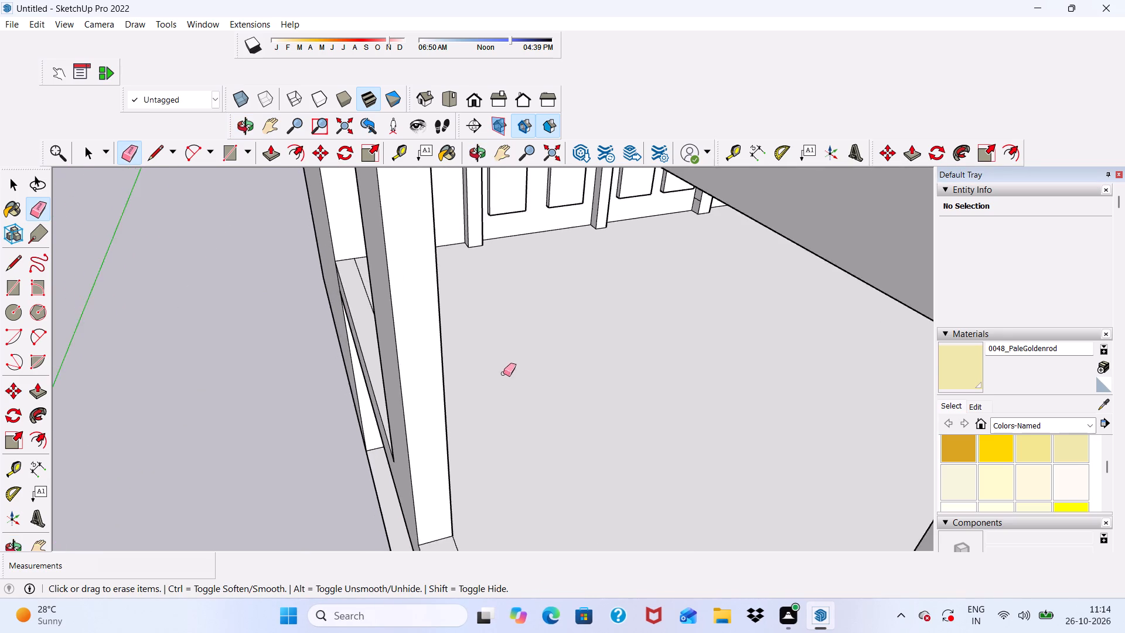
{"action": "scroll", "coordinate": [503, 373], "scroll_direction": "down", "scroll_amount": 8}
{"action": "scroll", "coordinate": [536, 424], "scroll_direction": "up", "scroll_amount": 15}
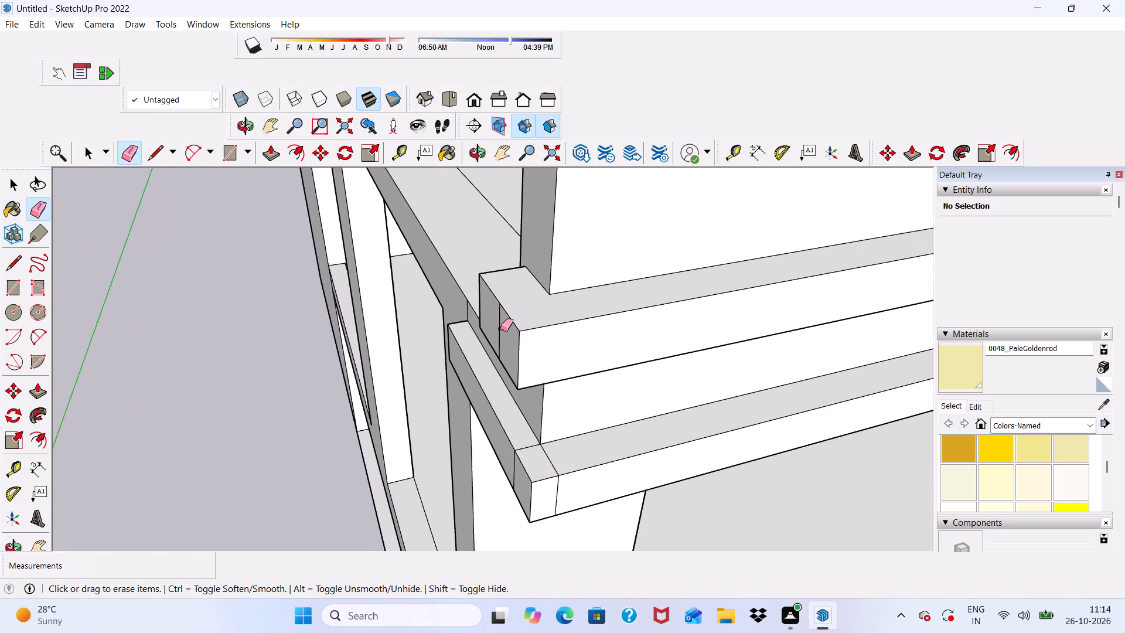
{"action": "left_click_drag", "start_coordinate": [500, 329], "coordinate": [492, 326]}
Erase the leftover seam edges on the top, front, side and underside of the bottom band's corner.
{"action": "scroll", "coordinate": [486, 426], "scroll_direction": "up", "scroll_amount": 4}
{"action": "left_click_drag", "start_coordinate": [549, 455], "coordinate": [571, 476]}
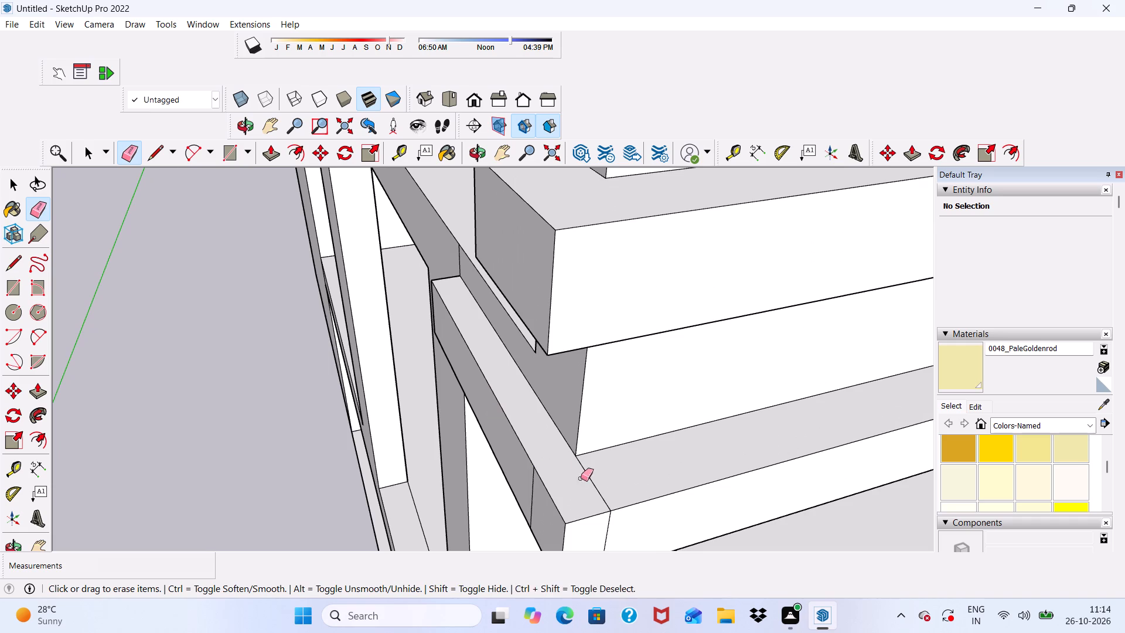
{"action": "left_click_drag", "start_coordinate": [581, 478], "coordinate": [606, 484]}
{"action": "left_click", "coordinate": [609, 523]}
{"action": "scroll", "coordinate": [562, 445], "scroll_direction": "down", "scroll_amount": 2}
{"action": "middle_click_drag", "start_coordinate": [557, 454], "coordinate": [663, 388]}
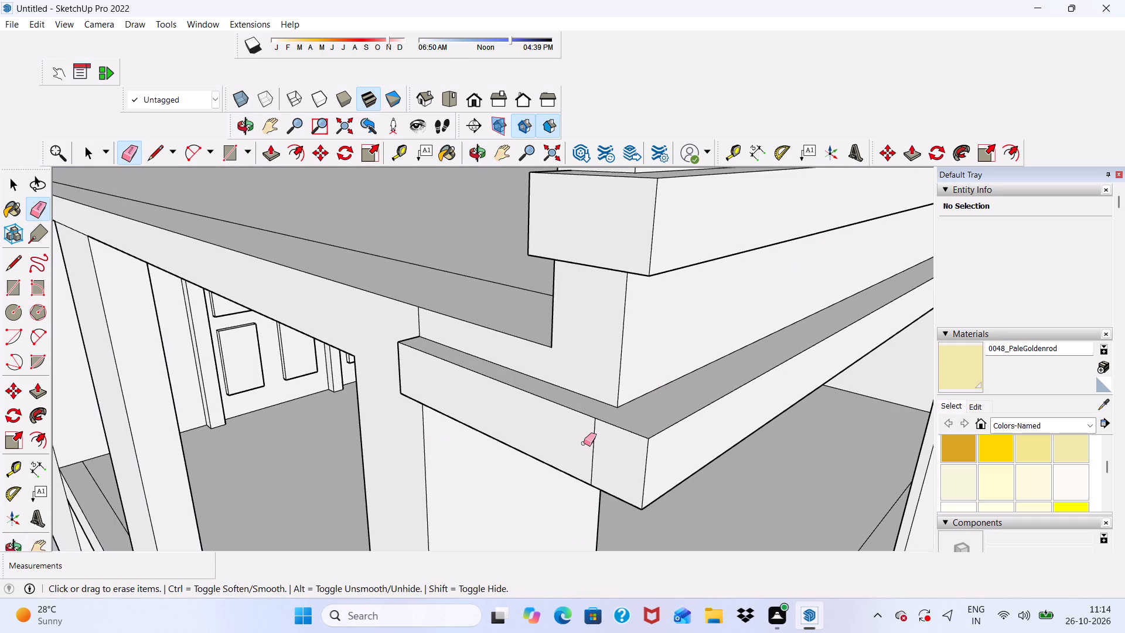
{"action": "left_click_drag", "start_coordinate": [585, 444], "coordinate": [630, 461]}
{"action": "middle_click_drag", "start_coordinate": [649, 474], "coordinate": [567, 271]}
{"action": "scroll", "coordinate": [591, 367], "scroll_direction": "up", "scroll_amount": 3}
{"action": "left_click_drag", "start_coordinate": [600, 377], "coordinate": [588, 408]}
Examine both fascia bands around the projecting roof, especially their ends next to the main building.
{"action": "scroll", "coordinate": [503, 383], "scroll_direction": "down", "scroll_amount": 11}
{"action": "scroll", "coordinate": [477, 428], "scroll_direction": "up", "scroll_amount": 5}
{"action": "scroll", "coordinate": [478, 424], "scroll_direction": "down", "scroll_amount": 2}
{"action": "scroll", "coordinate": [495, 434], "scroll_direction": "up", "scroll_amount": 3}
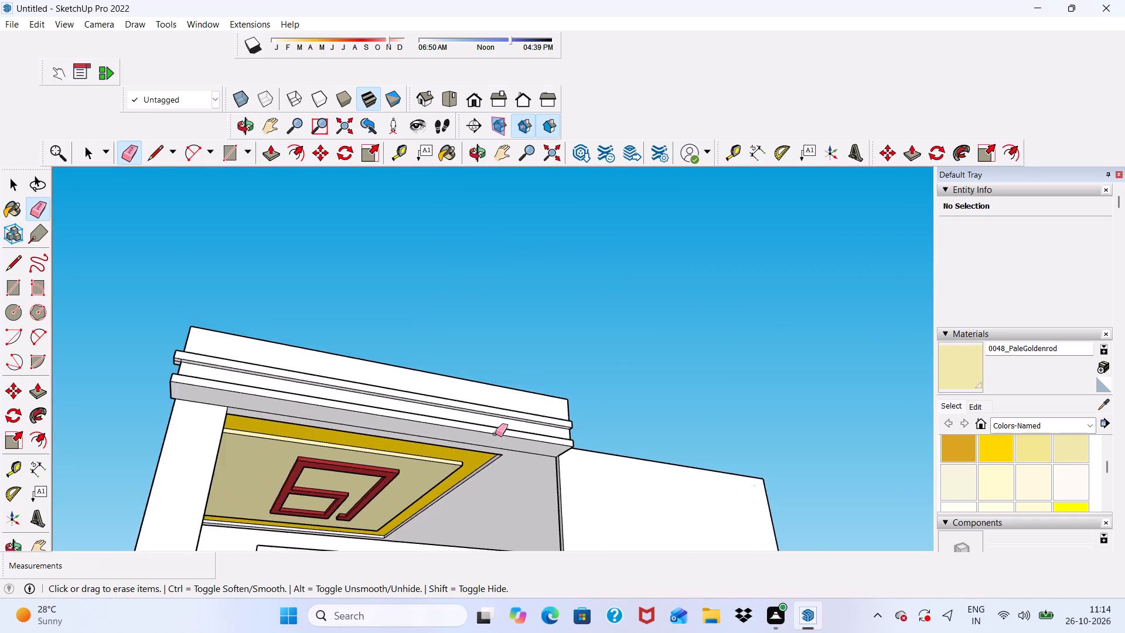
{"action": "scroll", "coordinate": [495, 434], "scroll_direction": "up", "scroll_amount": 2}
{"action": "middle_click_drag", "start_coordinate": [524, 466], "coordinate": [234, 517]}
{"action": "scroll", "coordinate": [696, 447], "scroll_direction": "up", "scroll_amount": 4}
{"action": "scroll", "coordinate": [636, 395], "scroll_direction": "down", "scroll_amount": 2}
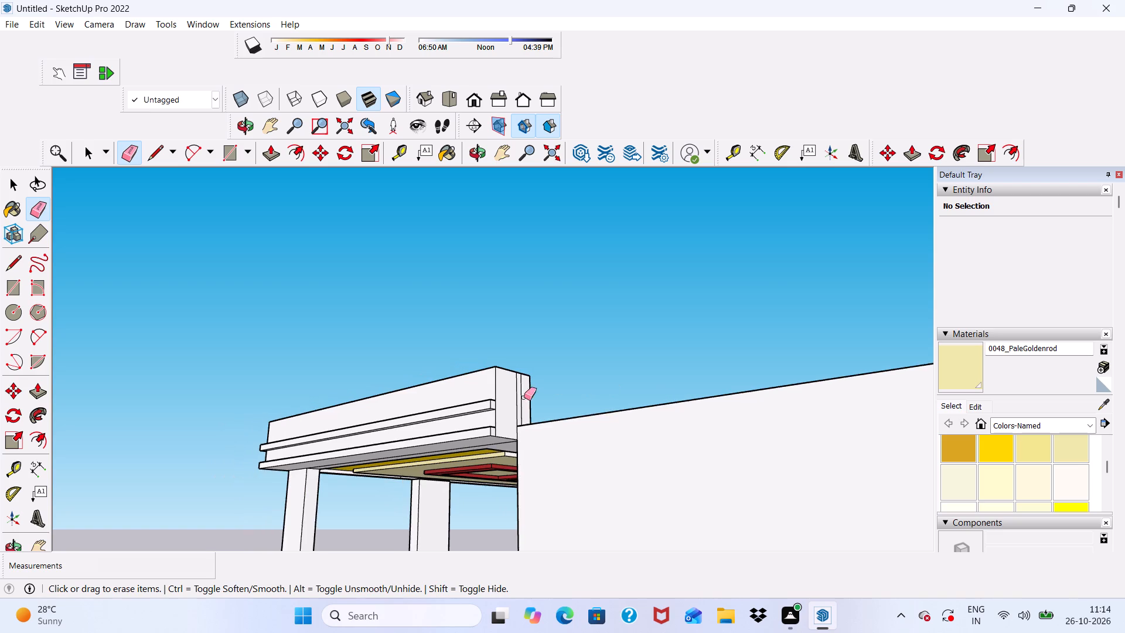
{"action": "middle_click_drag", "start_coordinate": [526, 397], "coordinate": [632, 461]}
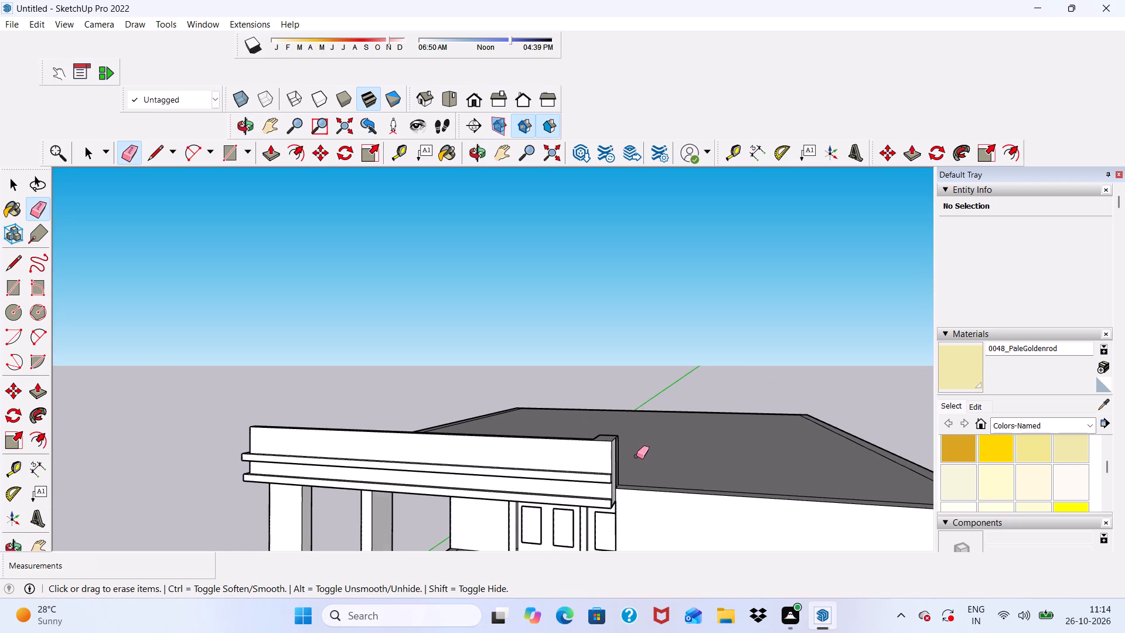
{"action": "middle_click_drag", "start_coordinate": [592, 438], "coordinate": [653, 401]}
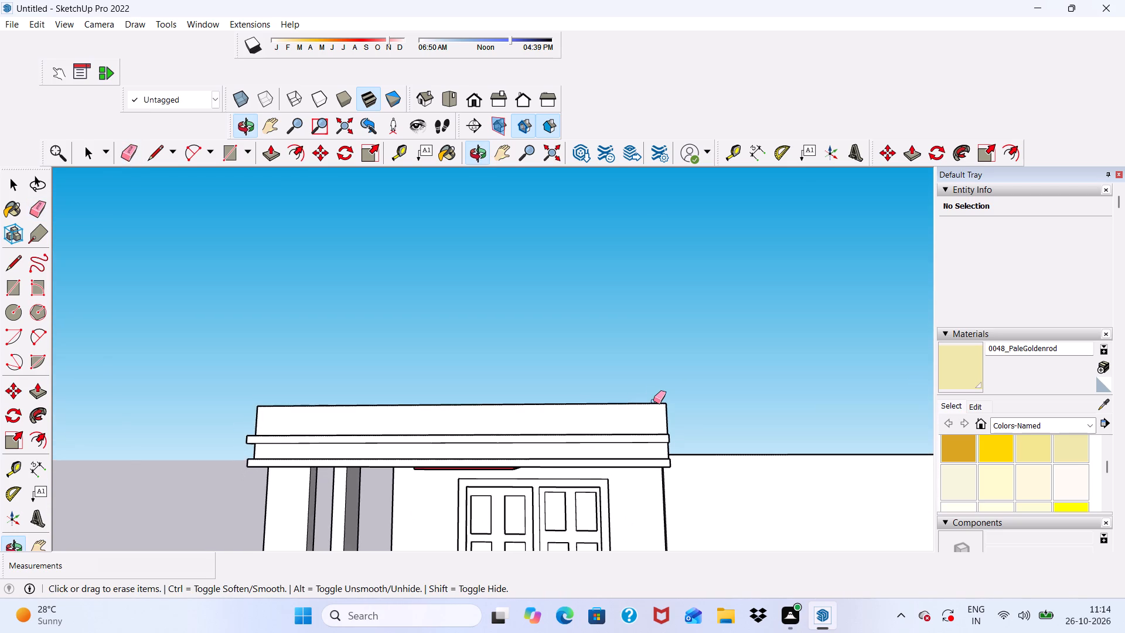
{"action": "scroll", "coordinate": [621, 439], "scroll_direction": "down", "scroll_amount": 1}
{"action": "middle_click_drag", "start_coordinate": [621, 439], "coordinate": [527, 466]}
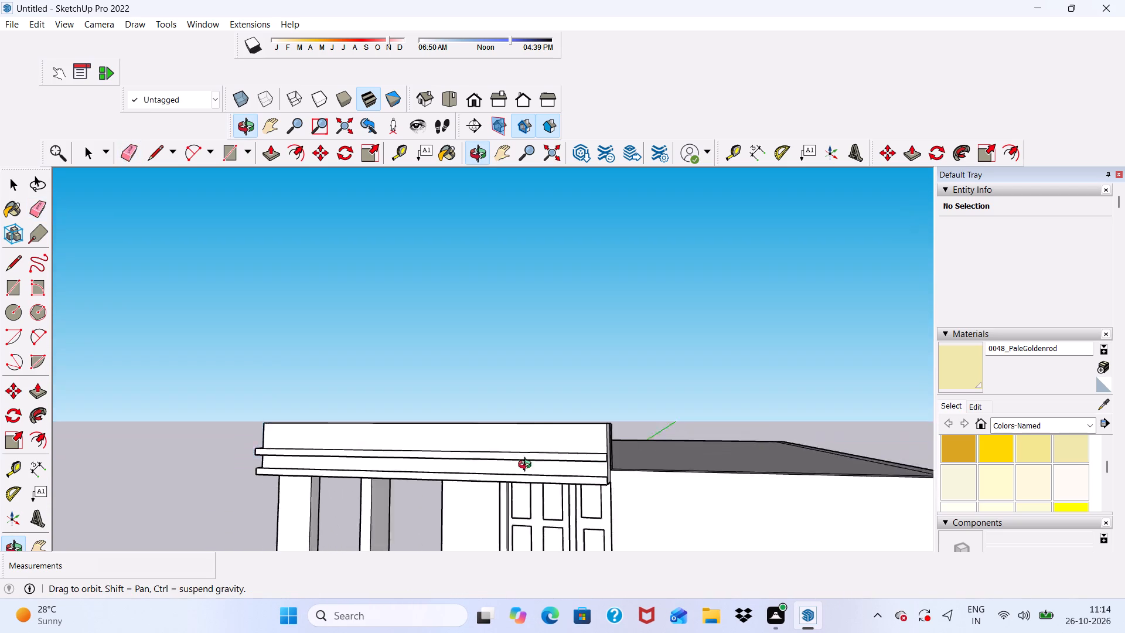
{"action": "middle_click_drag", "start_coordinate": [527, 466], "coordinate": [487, 478]}
{"action": "scroll", "coordinate": [493, 509], "scroll_direction": "up", "scroll_amount": 10}
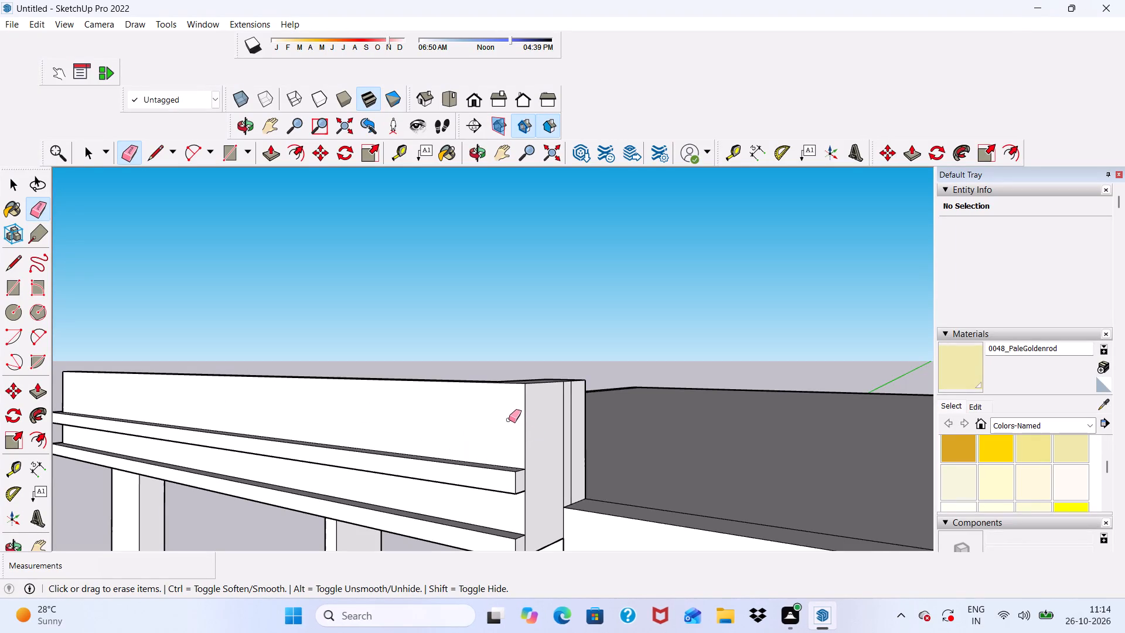
{"action": "key", "text": "space"}
{"action": "scroll", "coordinate": [592, 359], "scroll_direction": "down", "scroll_amount": 6}
{"action": "scroll", "coordinate": [487, 428], "scroll_direction": "down", "scroll_amount": 1}
{"action": "middle_click_drag", "start_coordinate": [474, 439], "coordinate": [557, 431]}
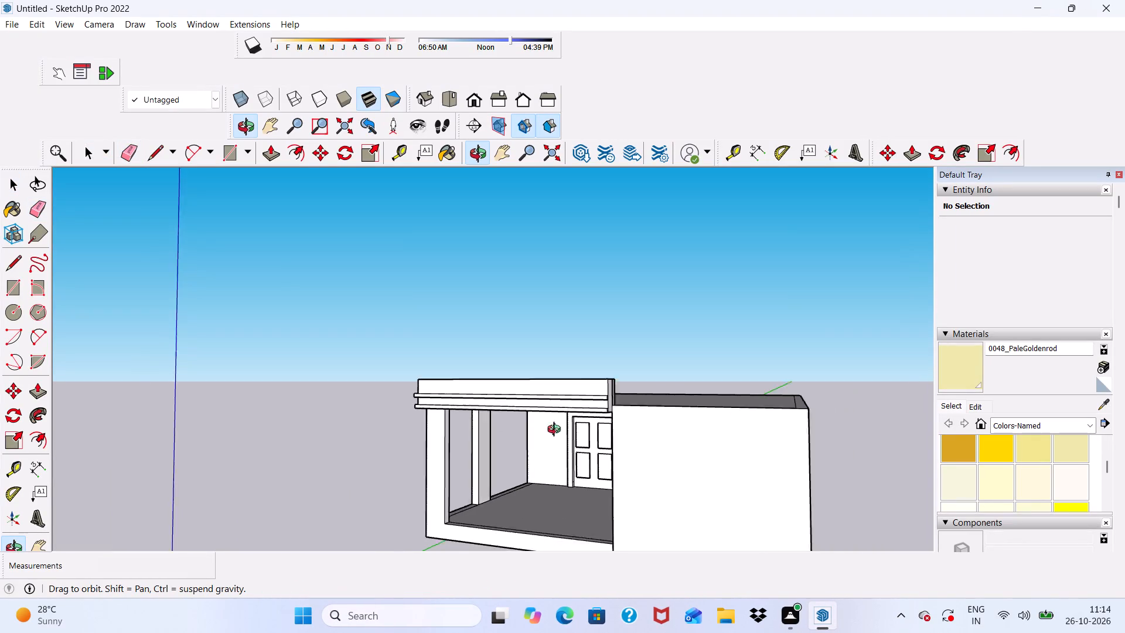
{"action": "middle_click_drag", "start_coordinate": [557, 431], "coordinate": [593, 454]}
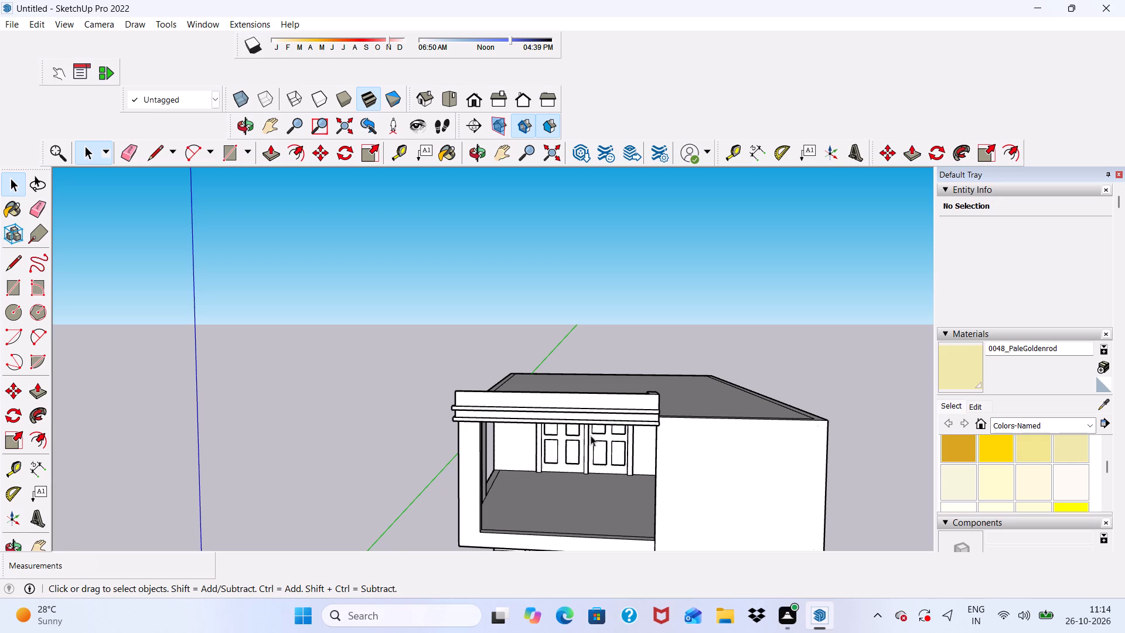
{"action": "middle_click_drag", "start_coordinate": [599, 436], "coordinate": [609, 320]}
{"action": "scroll", "coordinate": [609, 320], "scroll_direction": "up", "scroll_amount": 6}
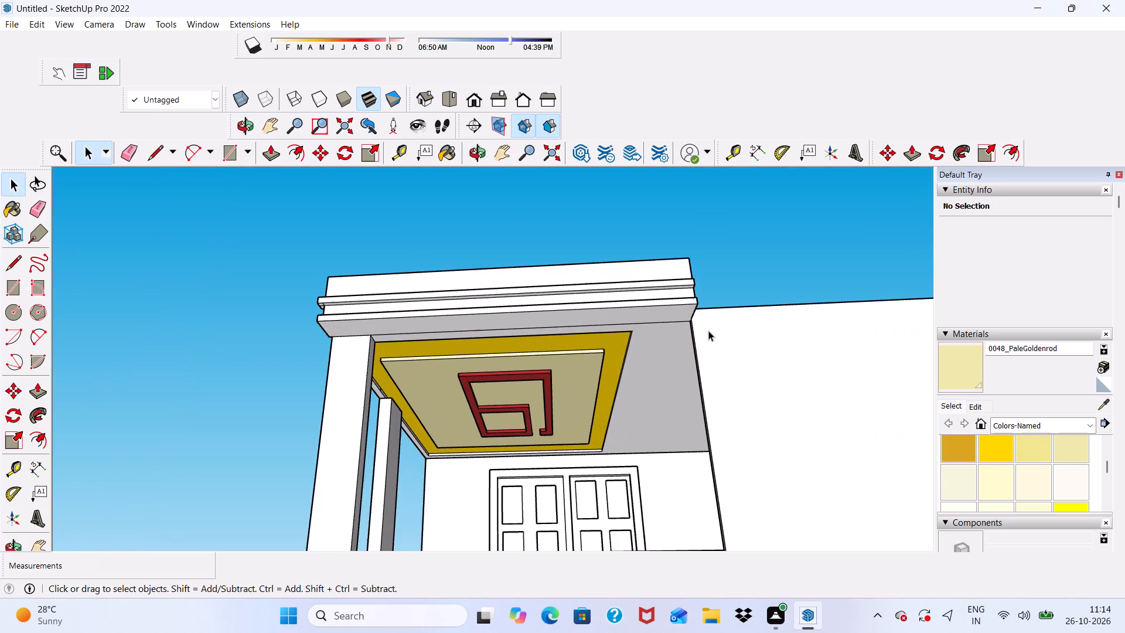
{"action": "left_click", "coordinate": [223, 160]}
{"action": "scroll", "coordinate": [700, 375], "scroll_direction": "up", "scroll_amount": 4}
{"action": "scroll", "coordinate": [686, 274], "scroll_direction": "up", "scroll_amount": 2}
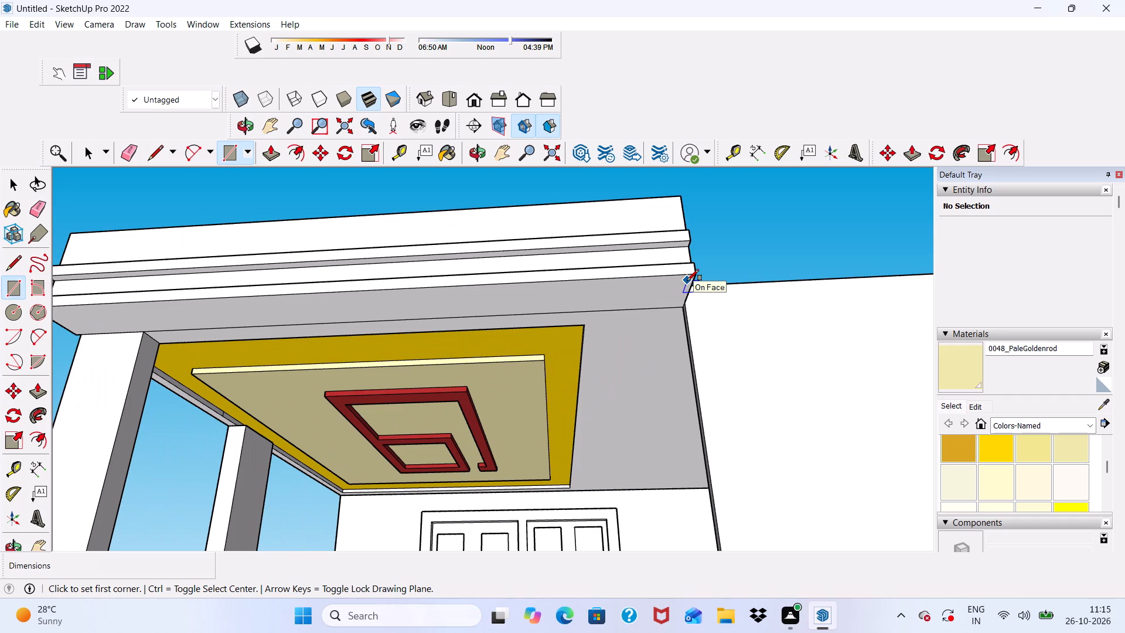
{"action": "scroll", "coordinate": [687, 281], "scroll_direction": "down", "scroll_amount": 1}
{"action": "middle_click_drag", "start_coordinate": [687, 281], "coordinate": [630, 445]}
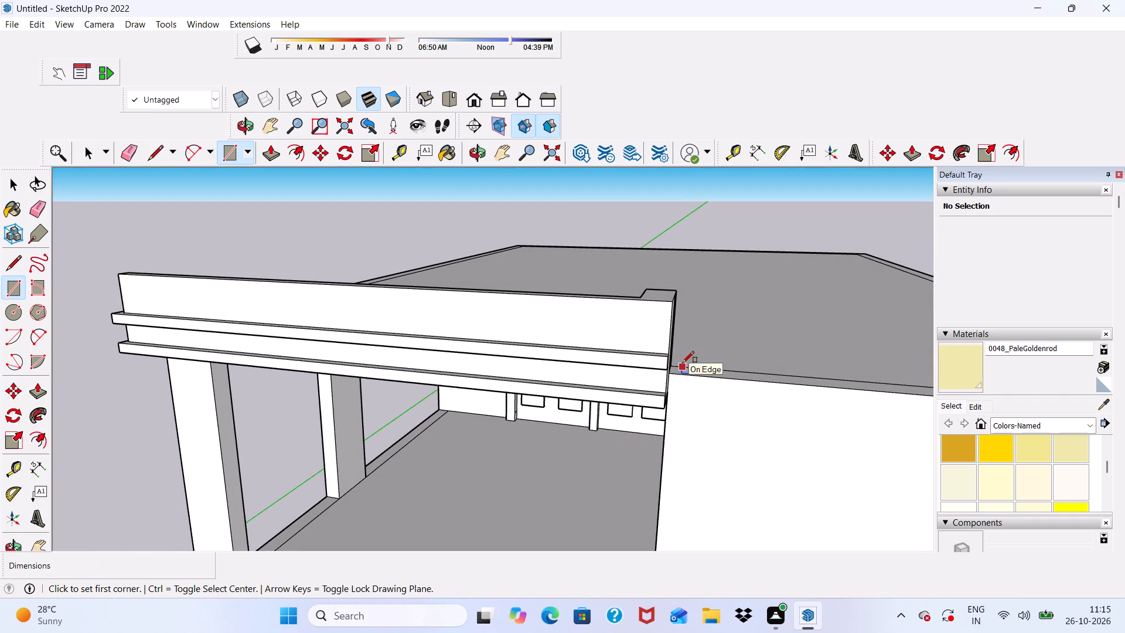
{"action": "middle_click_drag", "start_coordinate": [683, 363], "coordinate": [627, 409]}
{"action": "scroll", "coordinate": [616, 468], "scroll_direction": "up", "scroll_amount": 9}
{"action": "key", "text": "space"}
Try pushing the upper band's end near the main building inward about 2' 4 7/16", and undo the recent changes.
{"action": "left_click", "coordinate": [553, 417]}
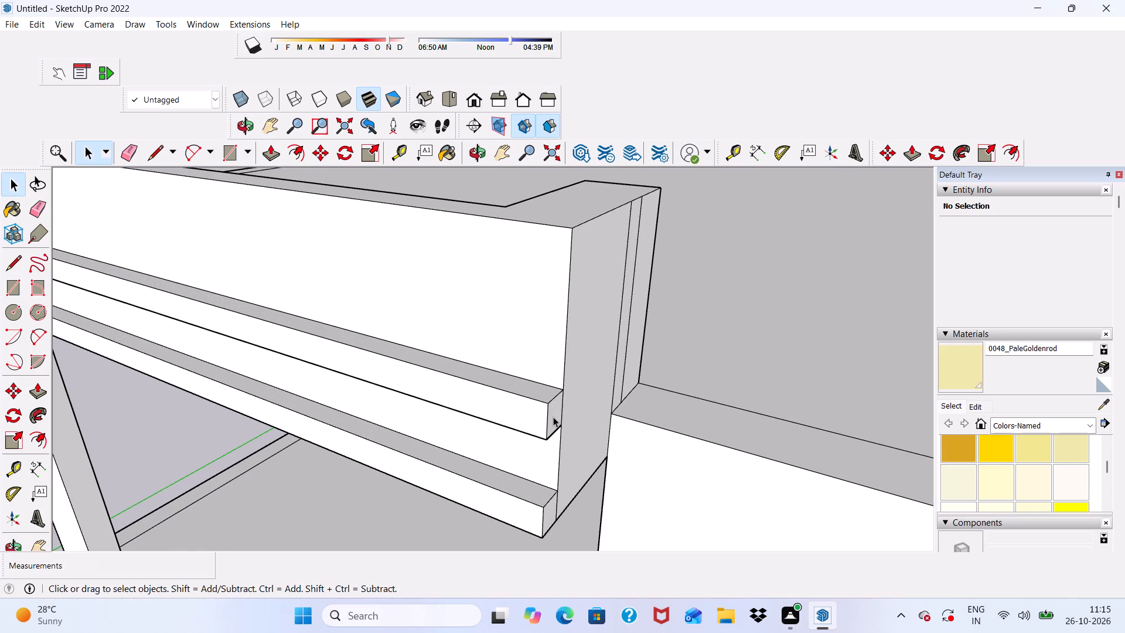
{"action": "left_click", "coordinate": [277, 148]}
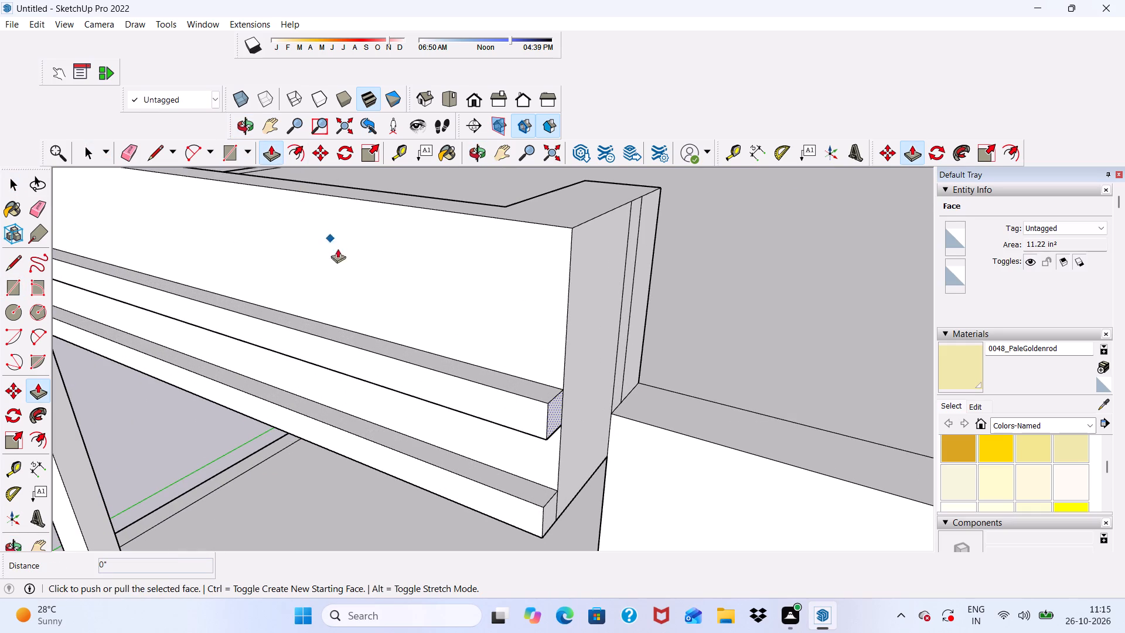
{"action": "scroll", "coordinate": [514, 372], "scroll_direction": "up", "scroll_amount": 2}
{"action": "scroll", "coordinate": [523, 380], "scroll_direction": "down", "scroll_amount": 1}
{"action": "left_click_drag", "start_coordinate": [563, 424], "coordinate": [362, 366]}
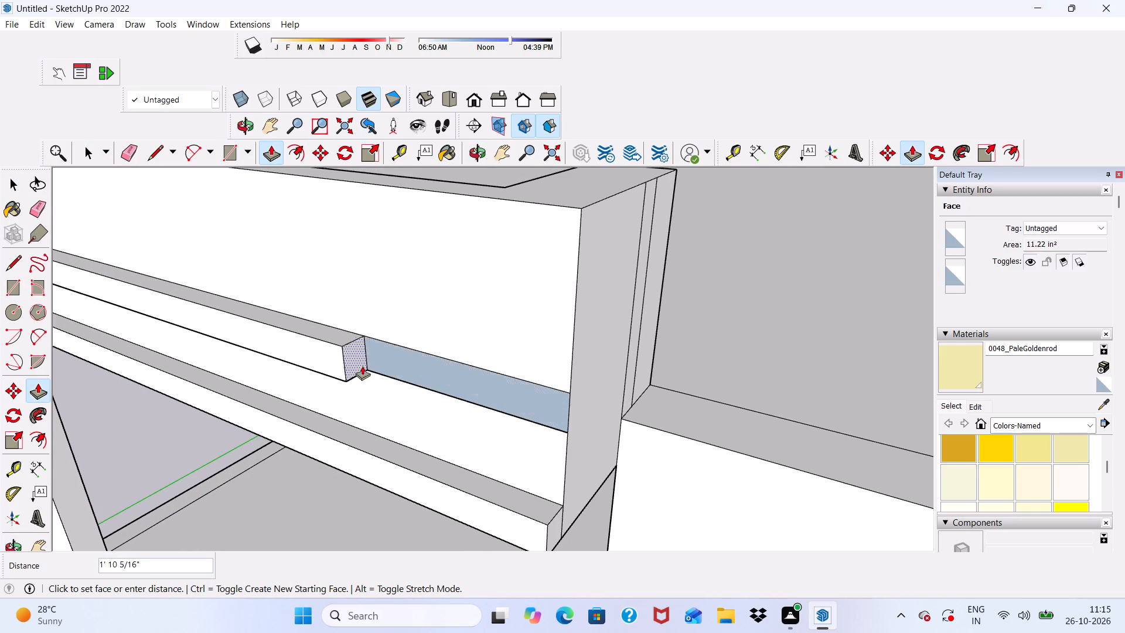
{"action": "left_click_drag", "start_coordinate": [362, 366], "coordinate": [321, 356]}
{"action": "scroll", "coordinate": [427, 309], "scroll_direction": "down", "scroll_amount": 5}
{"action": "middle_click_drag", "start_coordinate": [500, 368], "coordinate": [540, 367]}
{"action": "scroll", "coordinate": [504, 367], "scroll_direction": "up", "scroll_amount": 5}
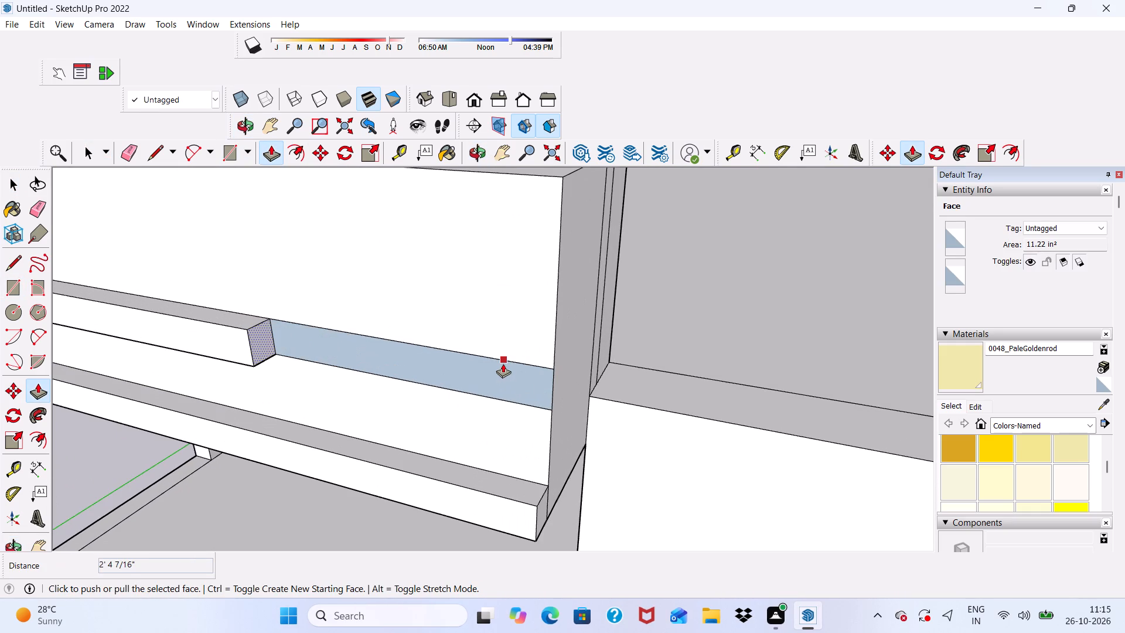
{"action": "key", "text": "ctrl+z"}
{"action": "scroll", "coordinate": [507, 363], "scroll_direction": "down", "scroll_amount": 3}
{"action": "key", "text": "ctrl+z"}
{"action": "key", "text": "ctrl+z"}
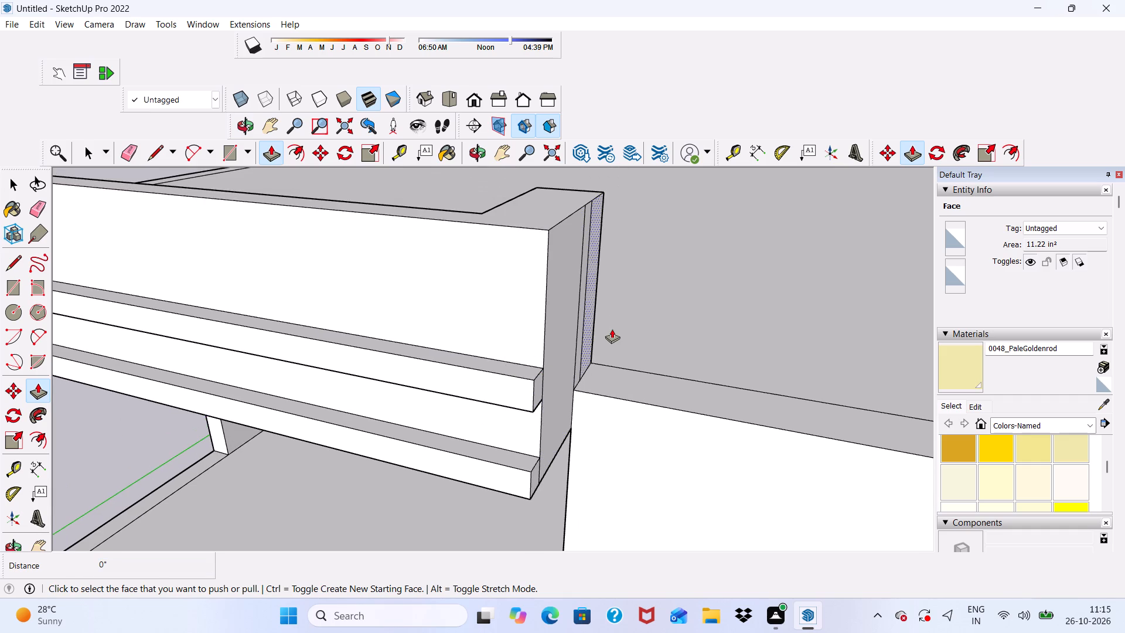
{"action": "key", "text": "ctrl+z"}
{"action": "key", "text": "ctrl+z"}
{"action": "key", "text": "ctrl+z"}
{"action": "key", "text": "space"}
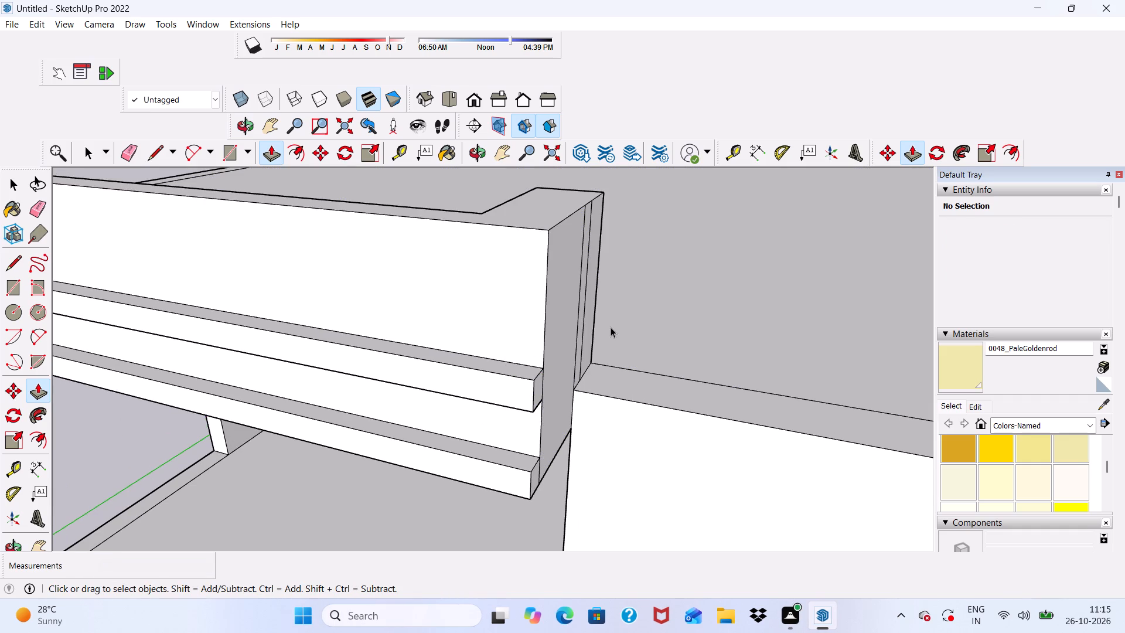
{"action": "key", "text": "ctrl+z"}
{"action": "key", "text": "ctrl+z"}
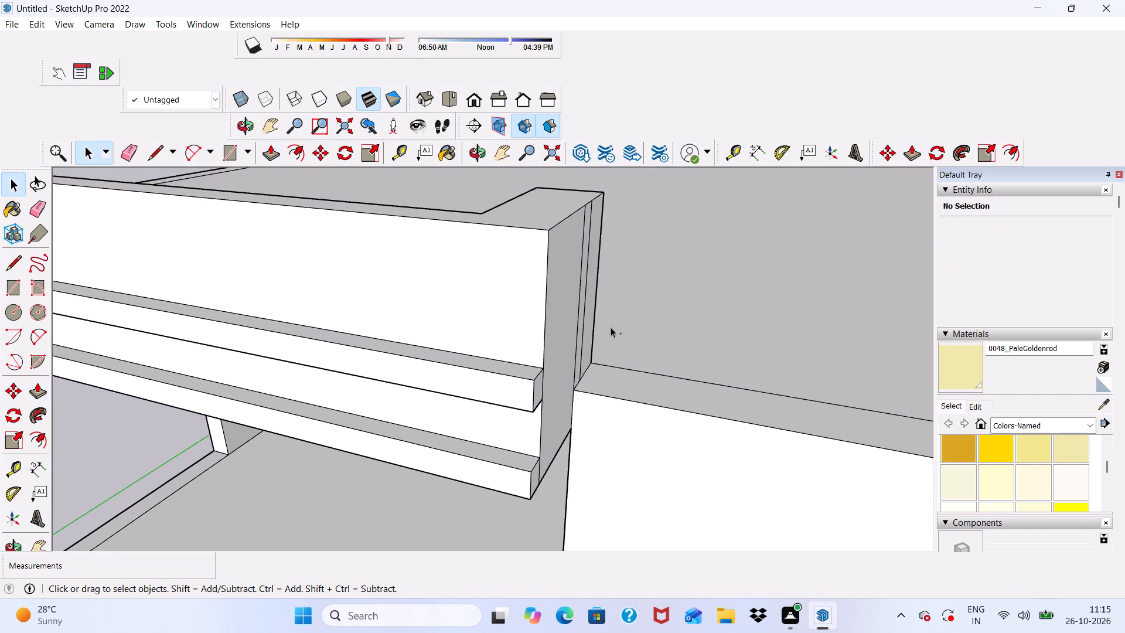
Undo the recent changes back to the plain front parapet without either raised horizontal band.
{"action": "key", "text": "ctrl+z"}
{"action": "key", "text": "ctrl+z"}
{"action": "key", "text": "ctrl+z"}
{"action": "key", "text": "z"}
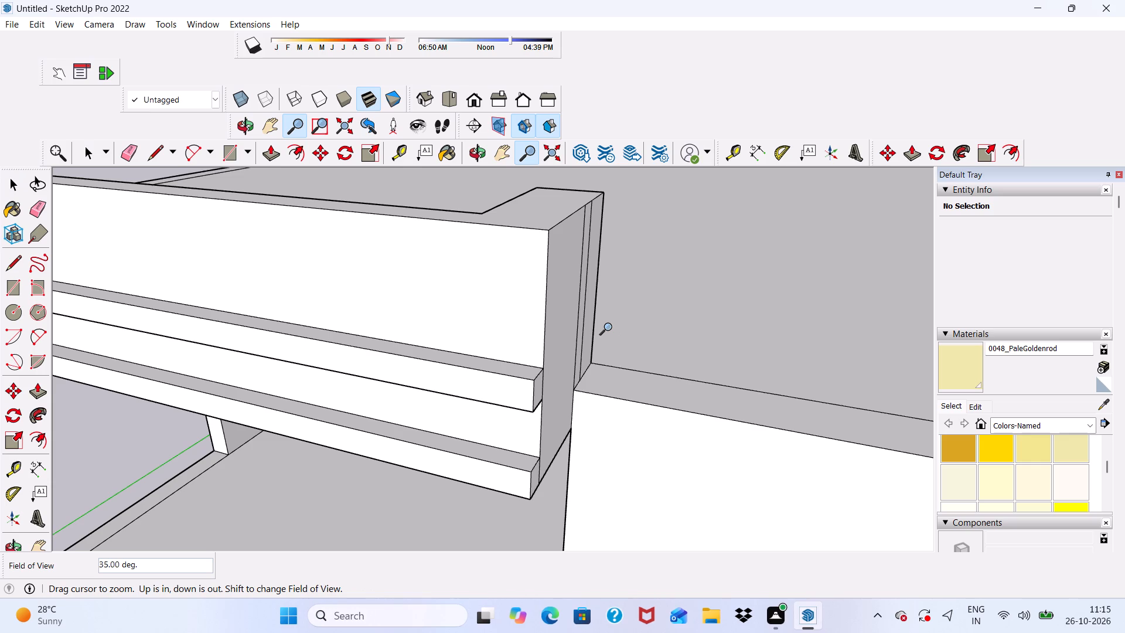
{"action": "key", "text": "ctrl+z"}
{"action": "key", "text": "ctrl+z"}
{"action": "key", "text": "ctrl+z"}
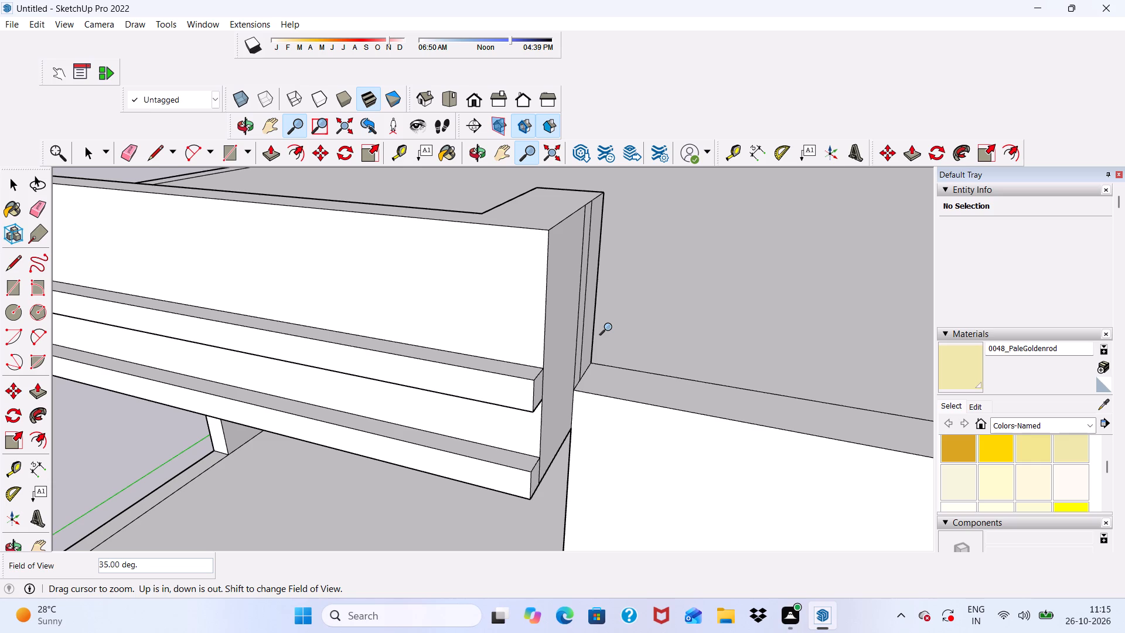
{"action": "key", "text": "ctrl+z"}
{"action": "key", "text": "ctrl+z"}
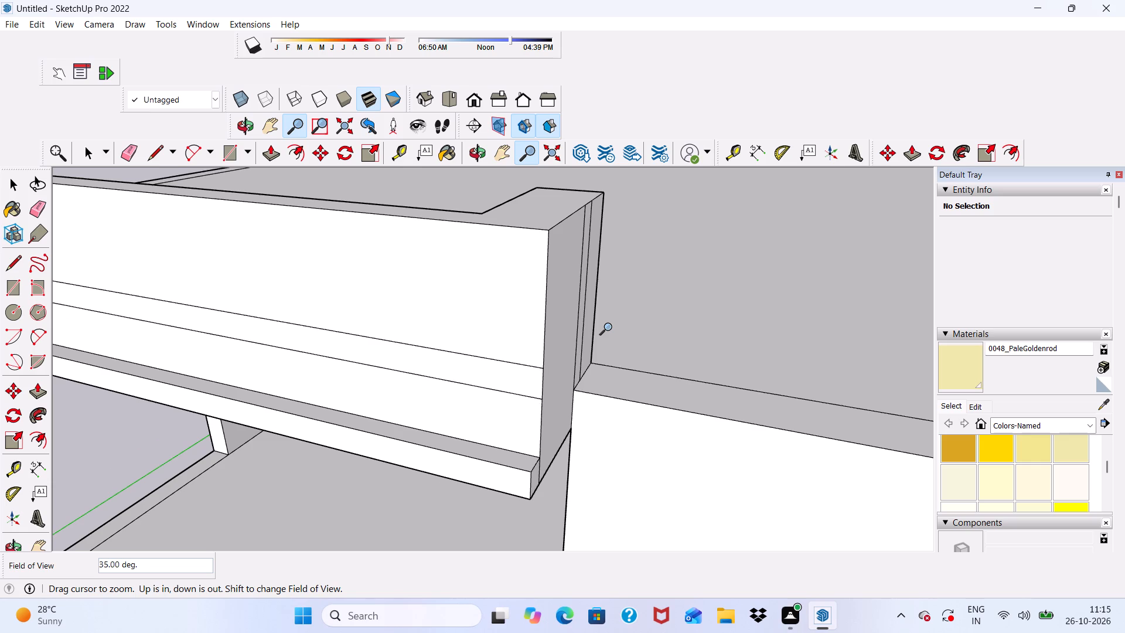
{"action": "key", "text": "ctrl+z"}
{"action": "key", "text": "ctrl+z"}
{"action": "scroll", "coordinate": [547, 346], "scroll_direction": "down", "scroll_amount": 4, "text": "ctrl"}
{"action": "key", "text": "ctrl+z"}
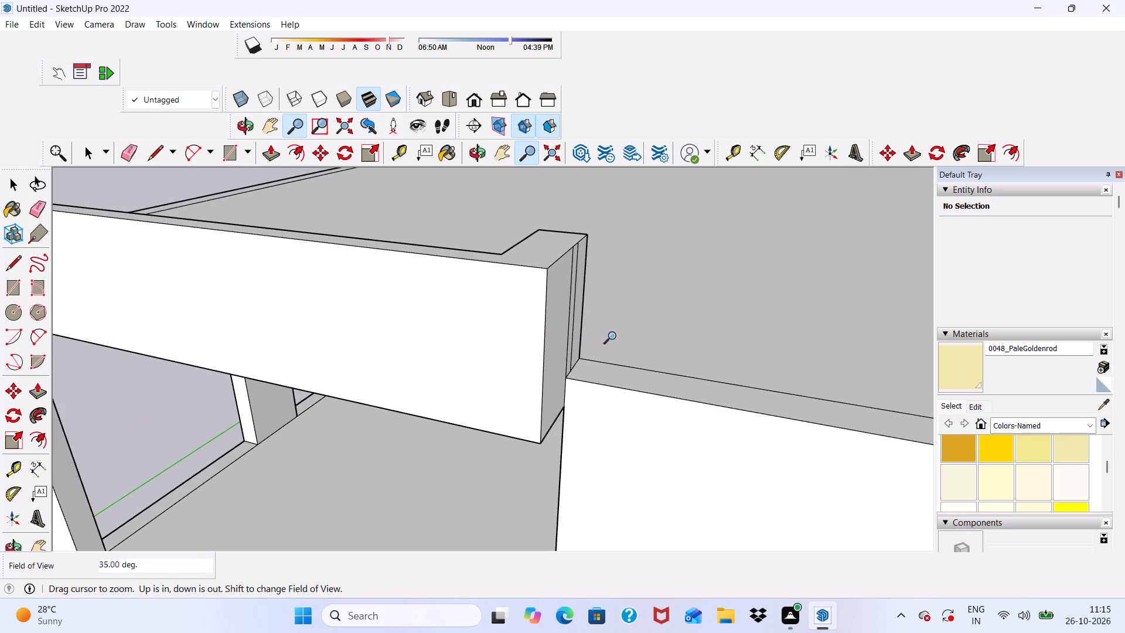
{"action": "key", "text": "space"}
Examine the projecting roof's plain parapet, its underside and the upper-floor balcony opening from the front.
{"action": "scroll", "coordinate": [619, 311], "scroll_direction": "down", "scroll_amount": 6}
{"action": "scroll", "coordinate": [638, 356], "scroll_direction": "down", "scroll_amount": 1}
{"action": "middle_click_drag", "start_coordinate": [639, 356], "coordinate": [714, 322]}
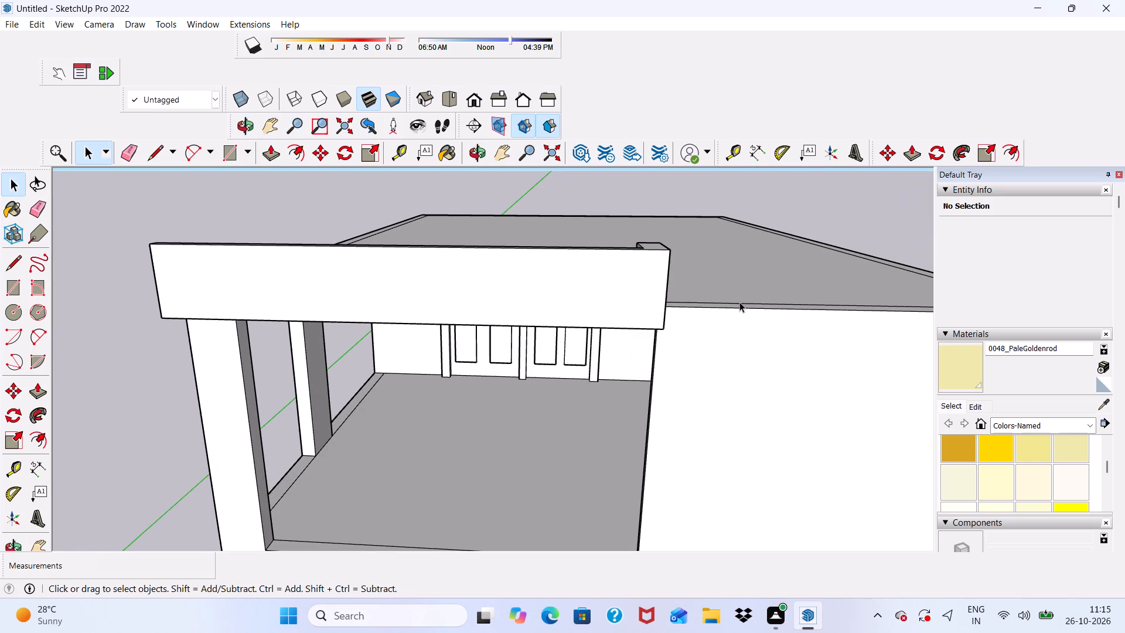
{"action": "scroll", "coordinate": [739, 302], "scroll_direction": "down", "scroll_amount": 5}
{"action": "scroll", "coordinate": [641, 355], "scroll_direction": "up", "scroll_amount": 4}
{"action": "scroll", "coordinate": [649, 306], "scroll_direction": "down", "scroll_amount": 1}
{"action": "middle_click_drag", "start_coordinate": [653, 307], "coordinate": [676, 251]}
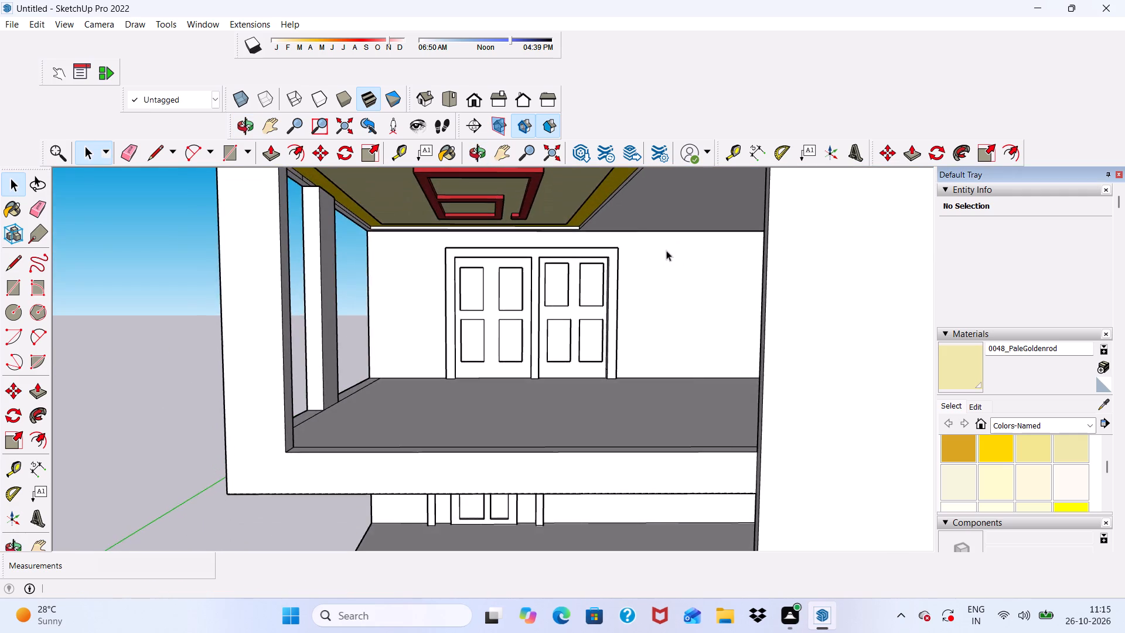
{"action": "scroll", "coordinate": [596, 458], "scroll_direction": "down", "scroll_amount": 5}
{"action": "scroll", "coordinate": [654, 393], "scroll_direction": "up", "scroll_amount": 5}
{"action": "middle_click_drag", "start_coordinate": [659, 374], "coordinate": [649, 312]}
{"action": "scroll", "coordinate": [629, 426], "scroll_direction": "down", "scroll_amount": 6}
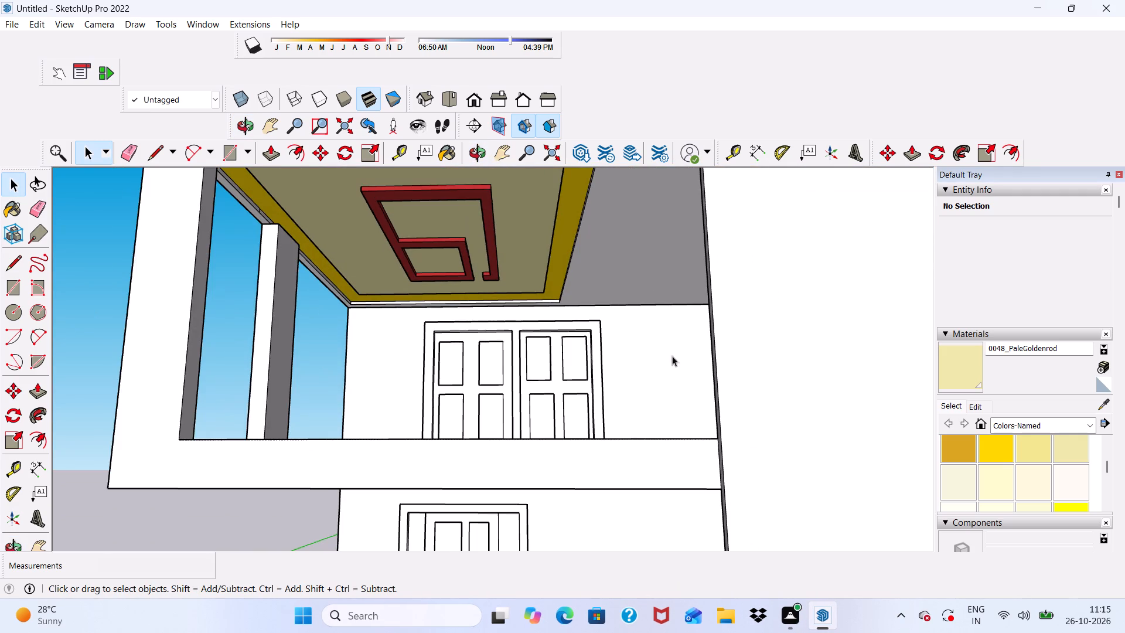
{"action": "middle_click_drag", "start_coordinate": [663, 165], "coordinate": [670, 115]}
{"action": "middle_click_drag", "start_coordinate": [689, 207], "coordinate": [689, 173]}
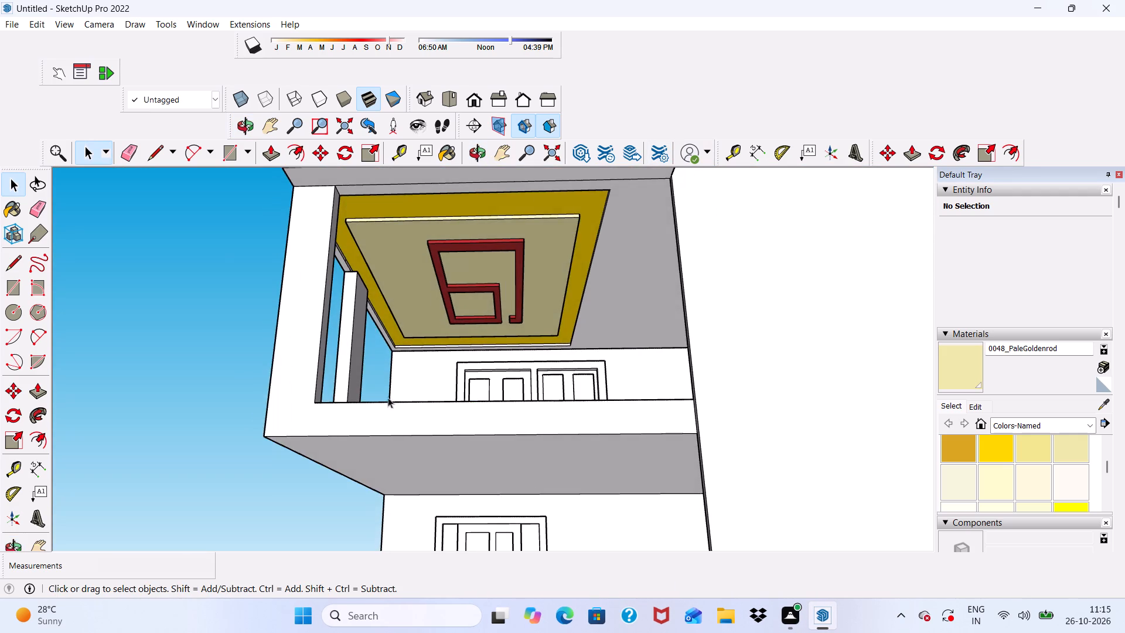
{"action": "scroll", "coordinate": [401, 452], "scroll_direction": "down", "scroll_amount": 5}
{"action": "scroll", "coordinate": [187, 223], "scroll_direction": "up", "scroll_amount": 1}
Draw a rectangle about 1' 4 7/16" by 1' 1 9/16" on the front overhang's underside, at the corner beside the main building.
{"action": "left_click", "coordinate": [234, 144]}
{"action": "scroll", "coordinate": [500, 316], "scroll_direction": "up", "scroll_amount": 6}
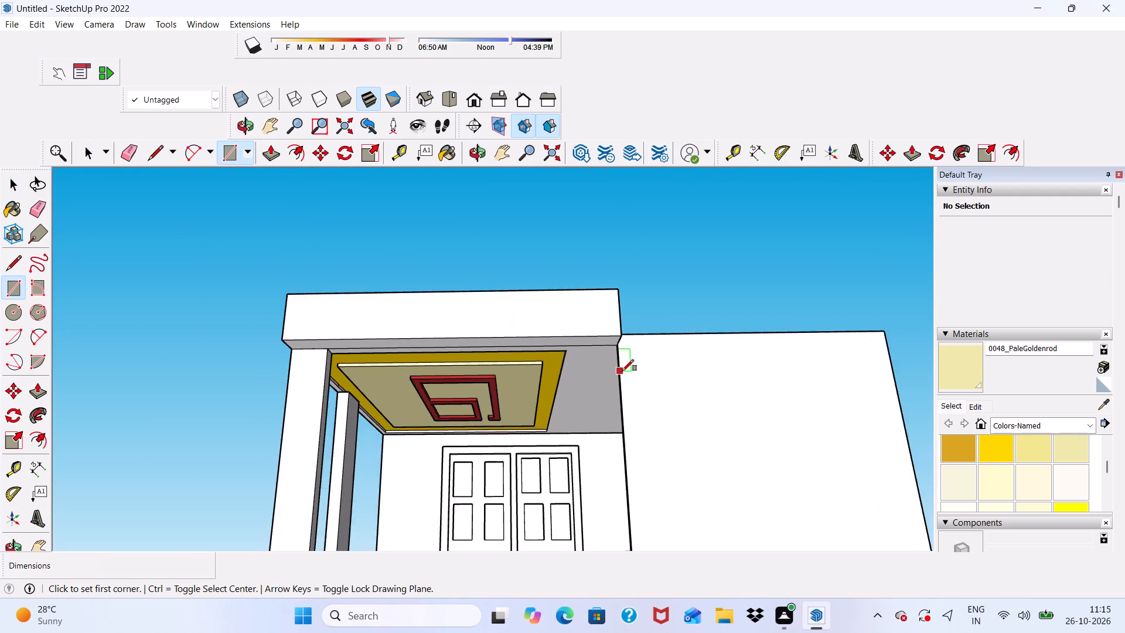
{"action": "scroll", "coordinate": [622, 371], "scroll_direction": "up", "scroll_amount": 17}
{"action": "left_click", "coordinate": [609, 327]}
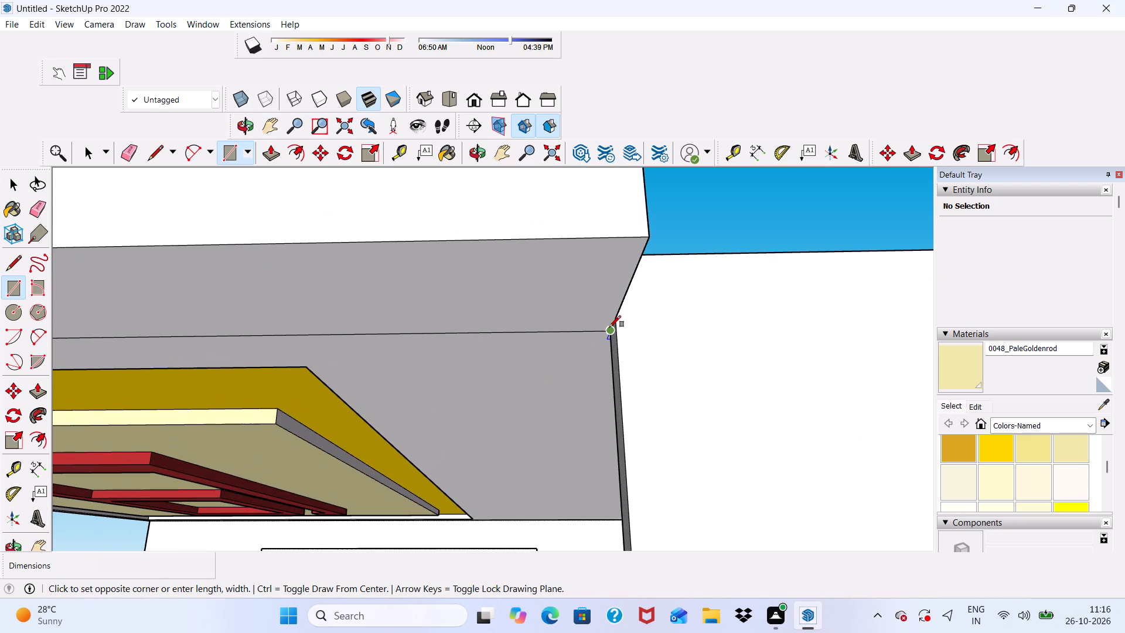
{"action": "left_click", "coordinate": [432, 241]}
{"action": "scroll", "coordinate": [434, 246], "scroll_direction": "down", "scroll_amount": 9}
{"action": "key", "text": "space"}
Push/Pull the small underside rectangle down about 11' 4" to the bottom edge of the balcony slab, forming a front column.
{"action": "scroll", "coordinate": [496, 285], "scroll_direction": "up", "scroll_amount": 4}
{"action": "left_click", "coordinate": [496, 285]}
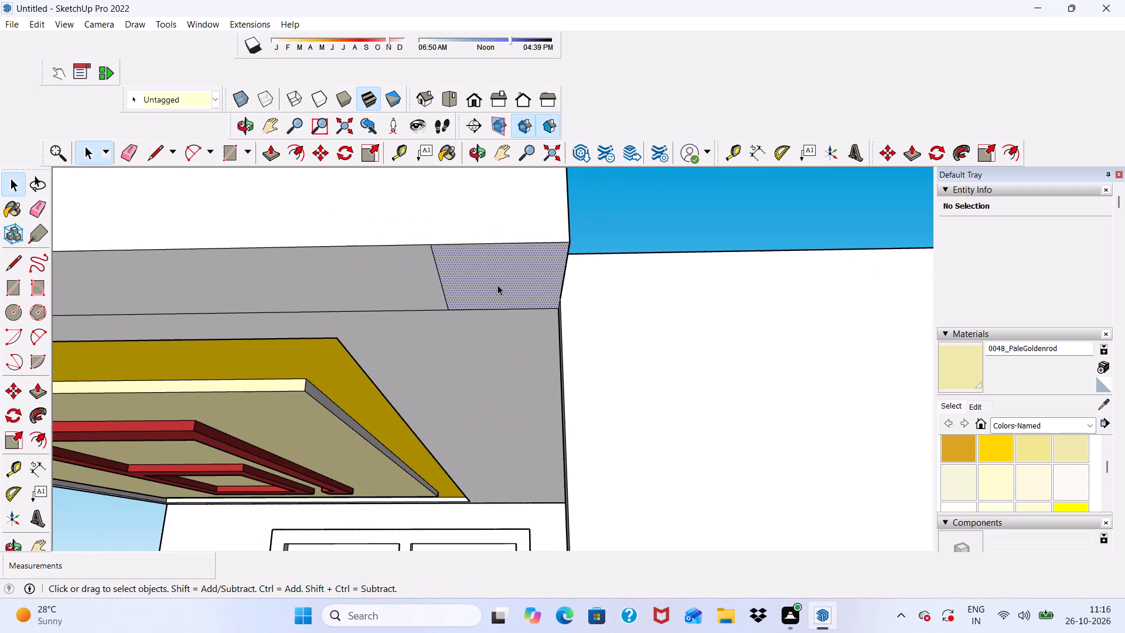
{"action": "left_click", "coordinate": [267, 154]}
{"action": "scroll", "coordinate": [338, 222], "scroll_direction": "down", "scroll_amount": 2}
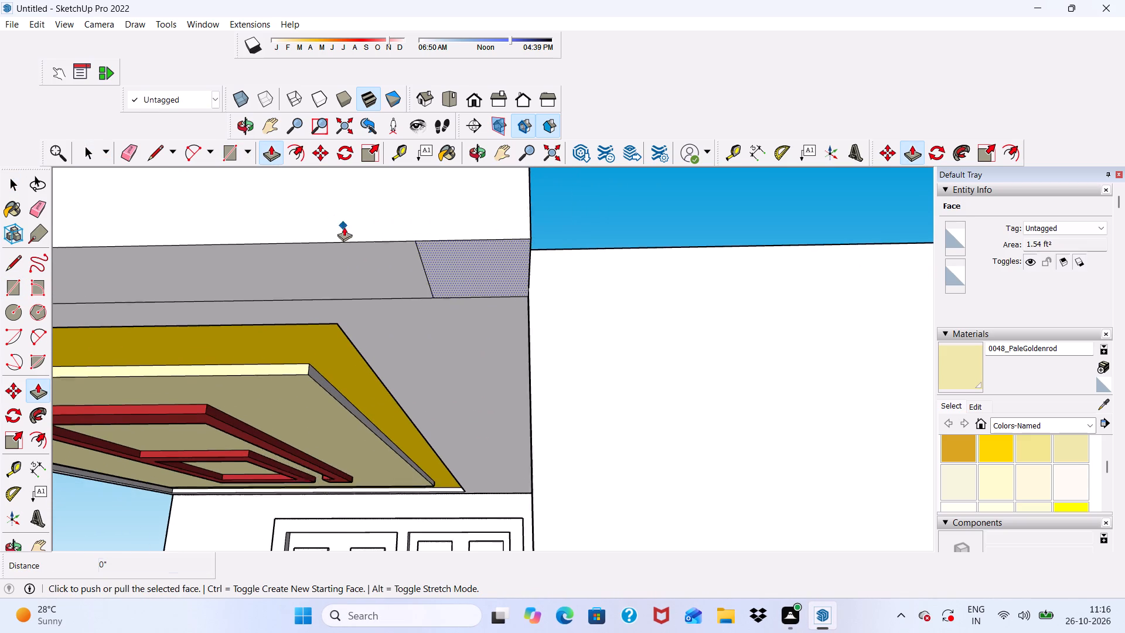
{"action": "scroll", "coordinate": [344, 227], "scroll_direction": "down", "scroll_amount": 2}
{"action": "left_click", "coordinate": [468, 243]}
{"action": "scroll", "coordinate": [431, 337], "scroll_direction": "down", "scroll_amount": 3}
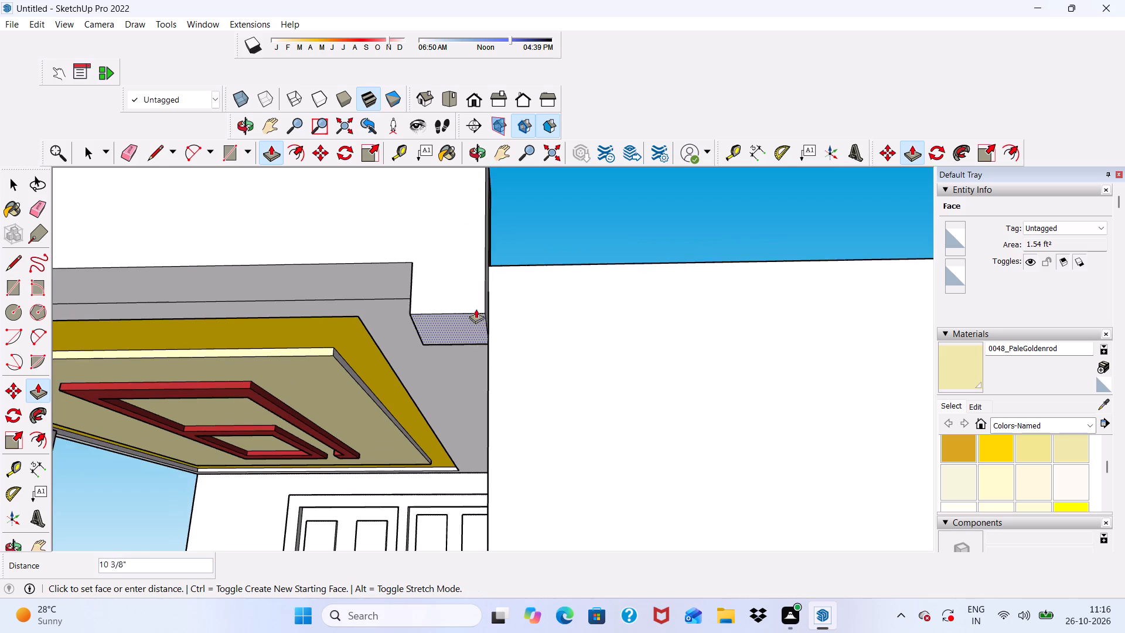
{"action": "scroll", "coordinate": [476, 309], "scroll_direction": "down", "scroll_amount": 5}
{"action": "scroll", "coordinate": [411, 343], "scroll_direction": "down", "scroll_amount": 6}
{"action": "scroll", "coordinate": [408, 246], "scroll_direction": "down", "scroll_amount": 6}
{"action": "scroll", "coordinate": [377, 398], "scroll_direction": "up", "scroll_amount": 5}
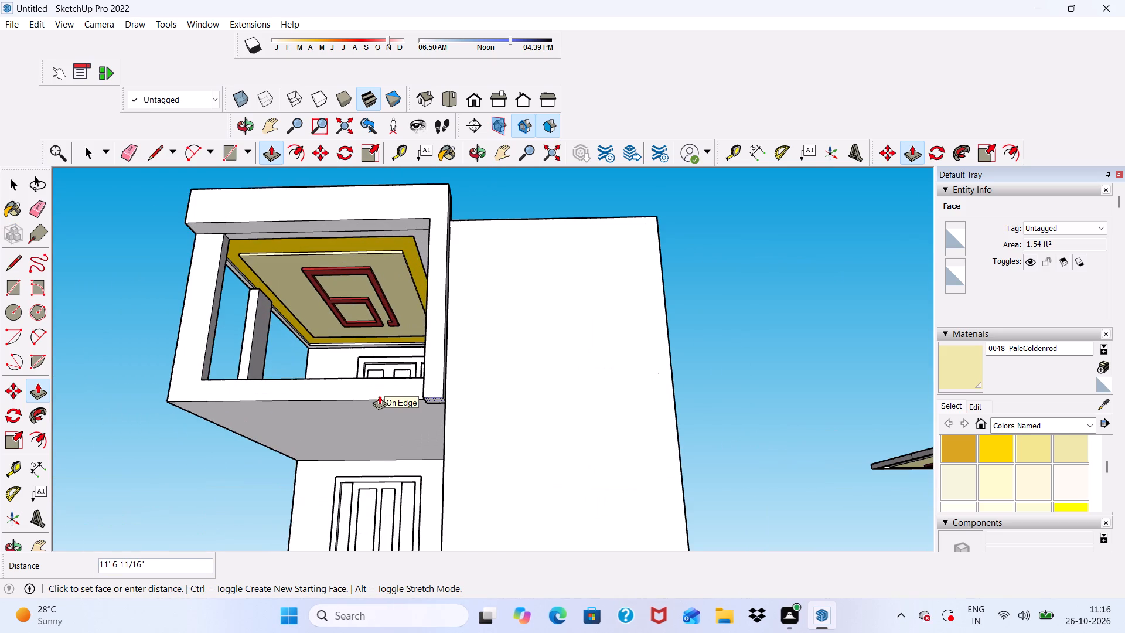
{"action": "middle_click_drag", "start_coordinate": [380, 395], "coordinate": [524, 440]}
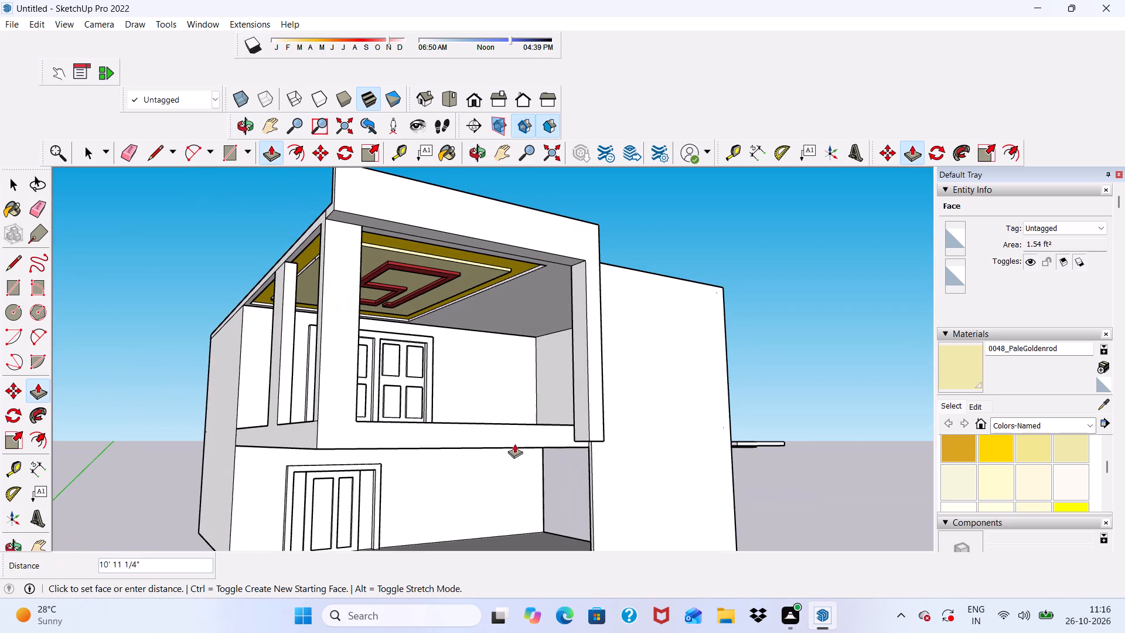
{"action": "scroll", "coordinate": [537, 443], "scroll_direction": "up", "scroll_amount": 5}
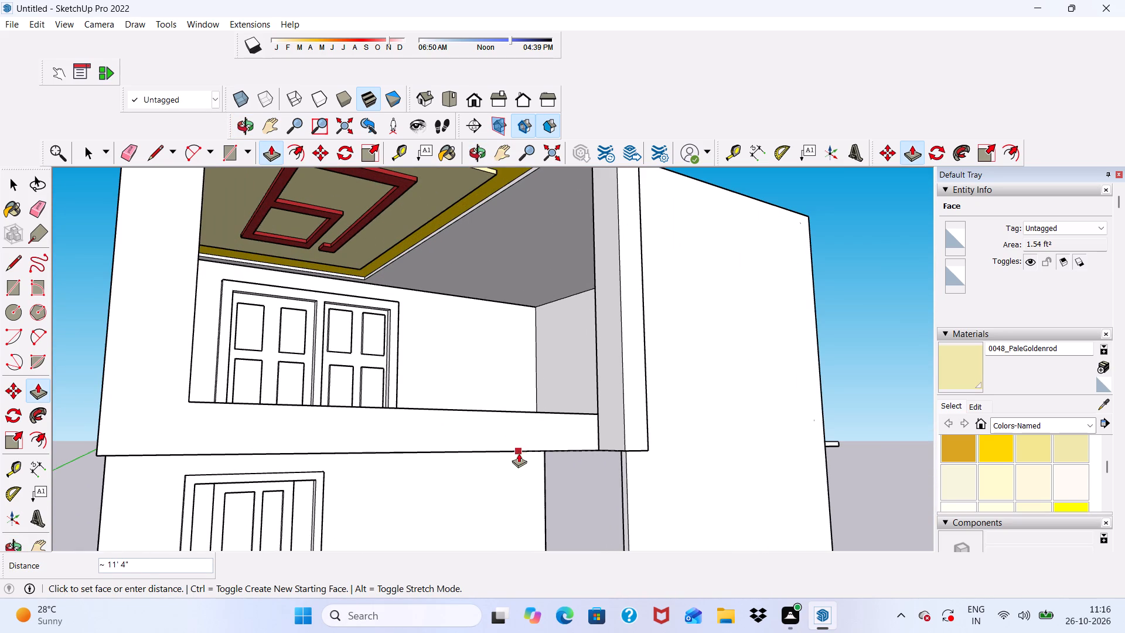
{"action": "left_click", "coordinate": [519, 453]}
{"action": "scroll", "coordinate": [615, 409], "scroll_direction": "down", "scroll_amount": 5}
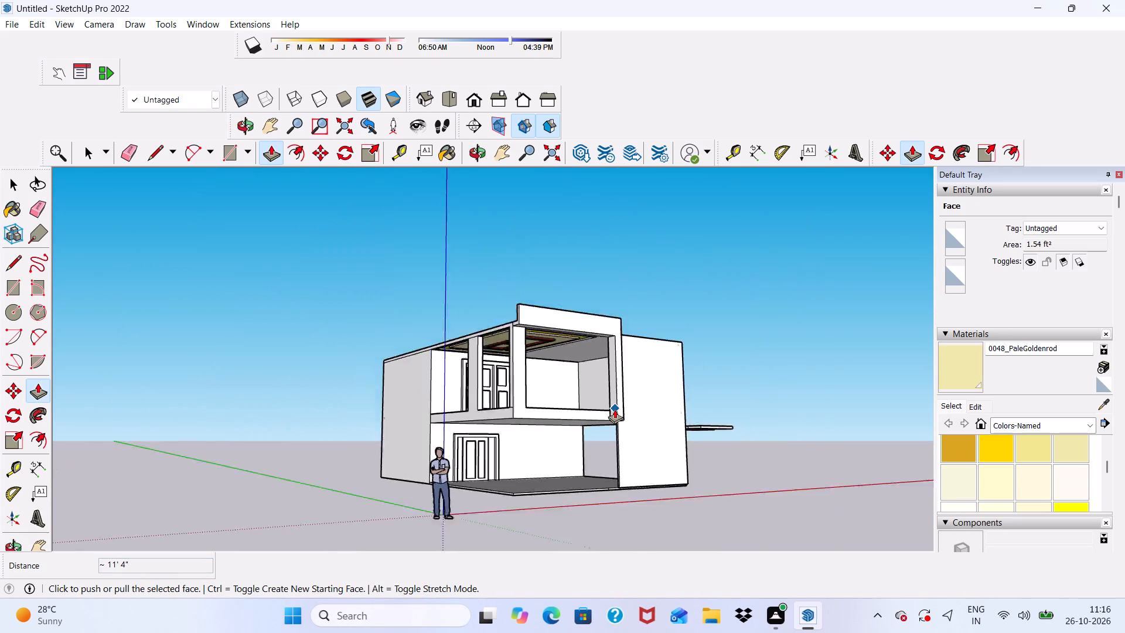
{"action": "scroll", "coordinate": [615, 409], "scroll_direction": "down", "scroll_amount": 8}
{"action": "key", "text": "space"}
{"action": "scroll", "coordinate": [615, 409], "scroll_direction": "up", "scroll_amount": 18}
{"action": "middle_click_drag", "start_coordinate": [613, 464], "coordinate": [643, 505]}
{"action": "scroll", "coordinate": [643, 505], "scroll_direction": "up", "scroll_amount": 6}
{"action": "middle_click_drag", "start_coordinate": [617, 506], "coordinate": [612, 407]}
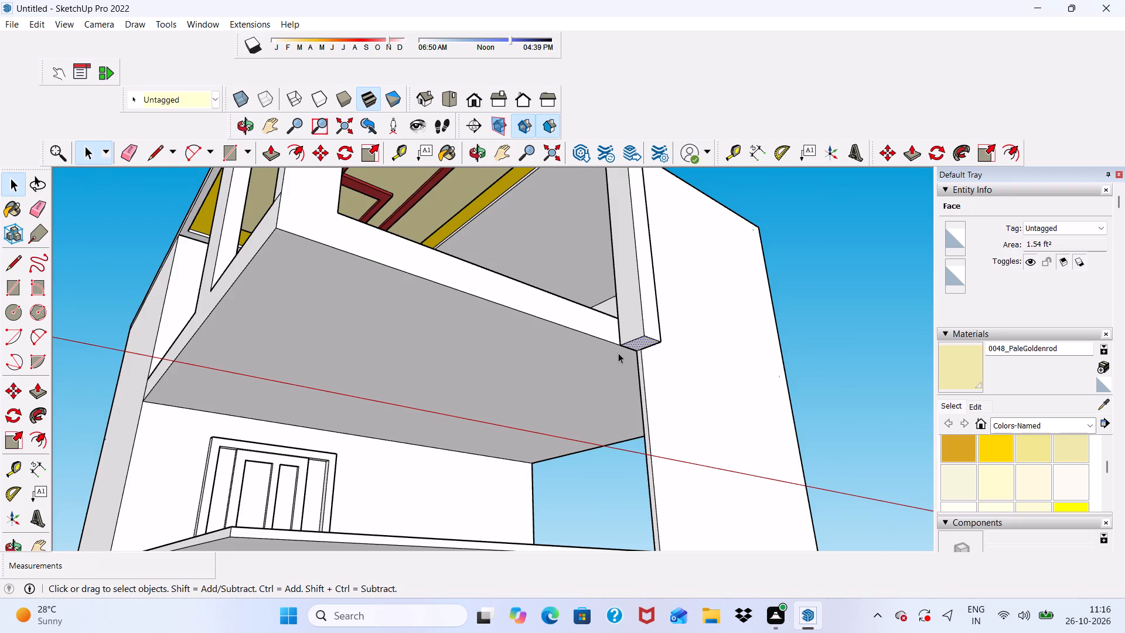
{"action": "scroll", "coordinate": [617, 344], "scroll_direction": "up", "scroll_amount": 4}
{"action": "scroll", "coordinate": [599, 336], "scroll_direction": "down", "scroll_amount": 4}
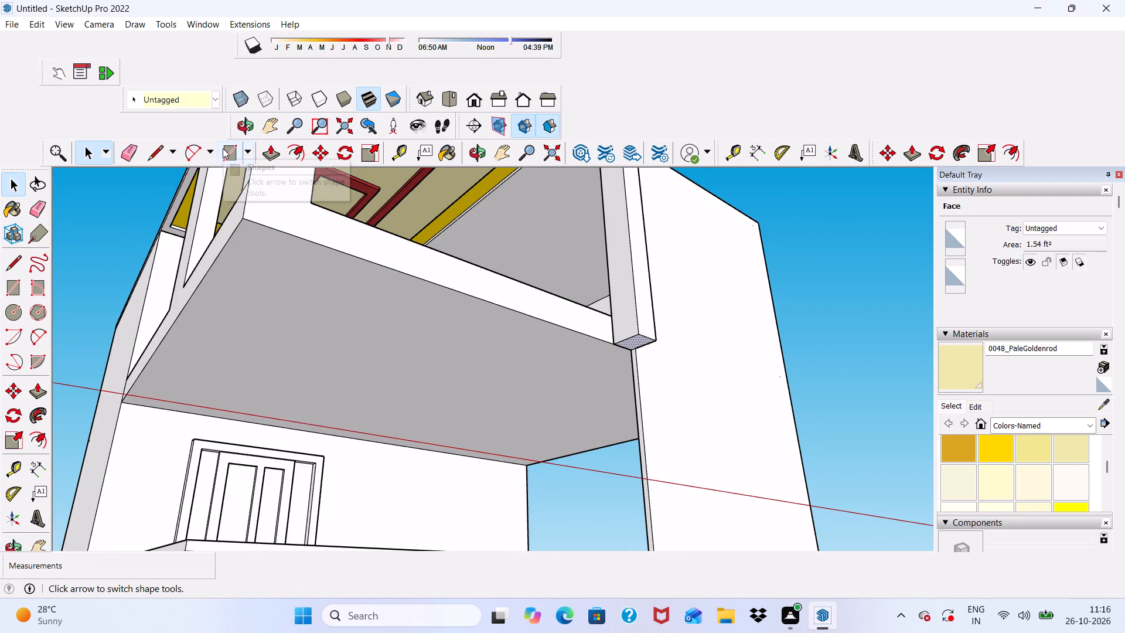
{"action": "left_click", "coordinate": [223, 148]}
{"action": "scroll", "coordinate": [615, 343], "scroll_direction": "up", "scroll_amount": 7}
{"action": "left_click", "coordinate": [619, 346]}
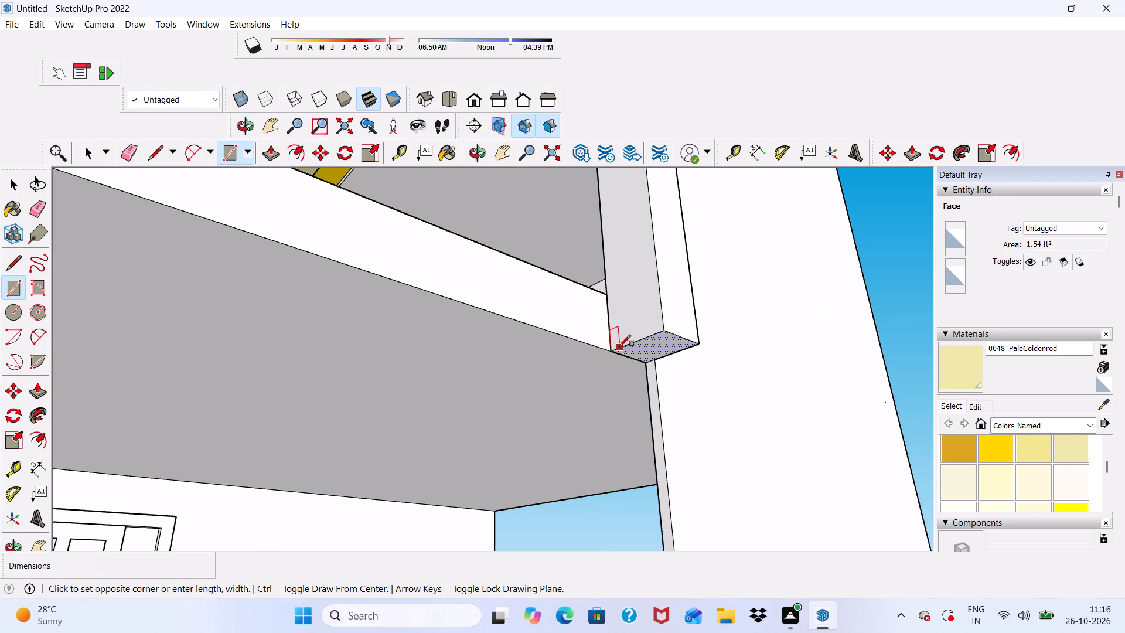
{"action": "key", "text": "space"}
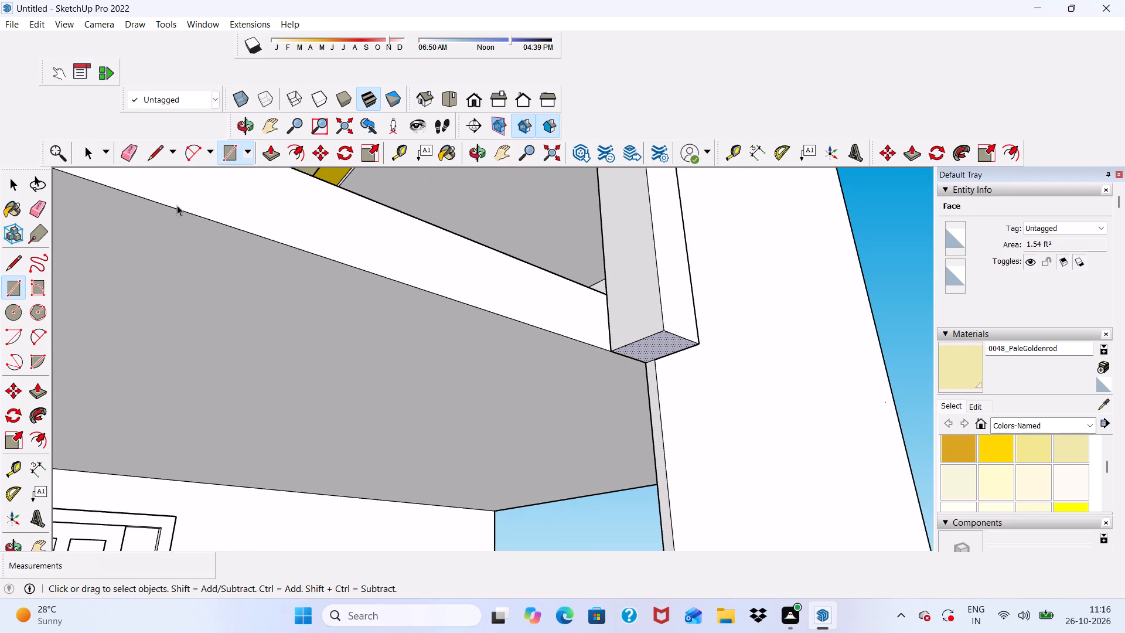
Draw a rectangle about 1' 4 7/16" by 1' 3 1/2" at the bottom of the new column's inner side face.
{"action": "left_click", "coordinate": [226, 151]}
{"action": "scroll", "coordinate": [653, 343], "scroll_direction": "up", "scroll_amount": 9}
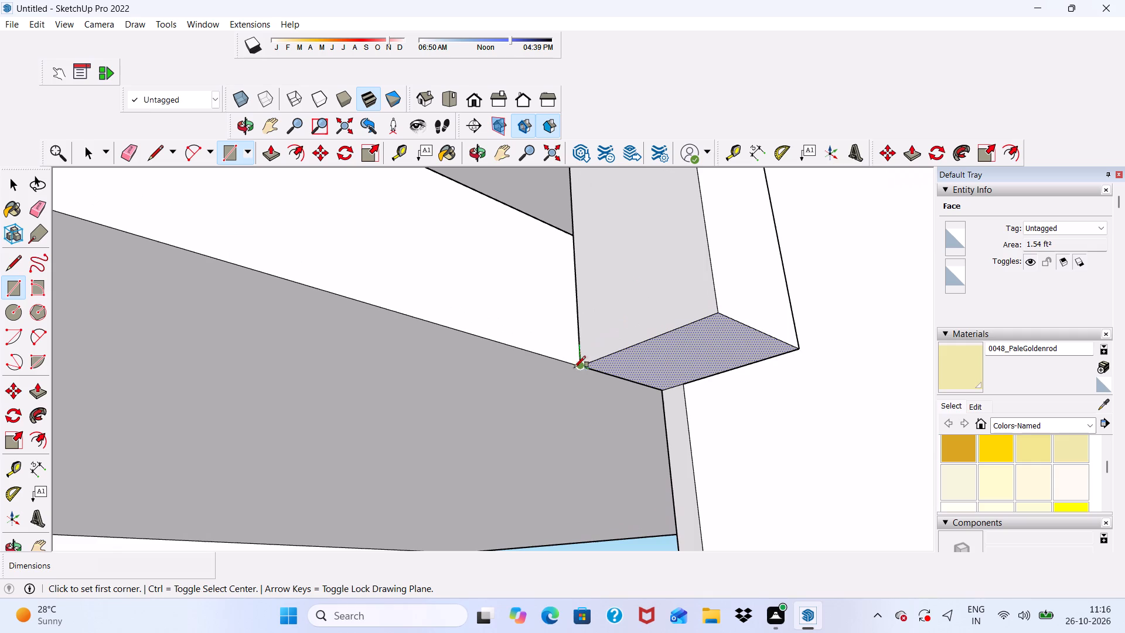
{"action": "left_click", "coordinate": [578, 365]}
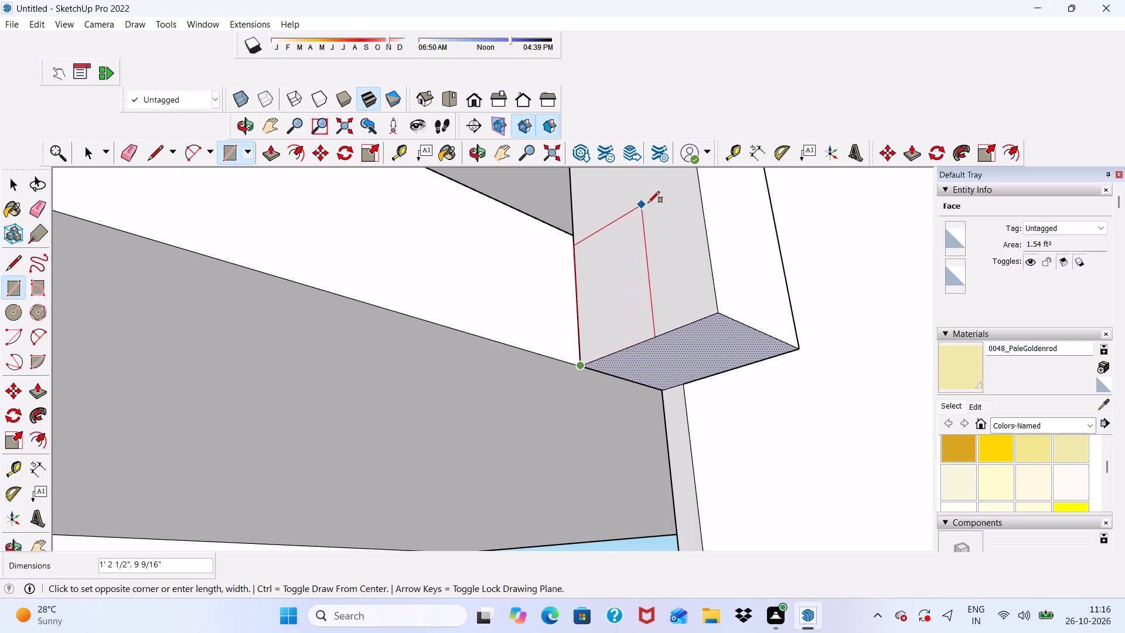
{"action": "scroll", "coordinate": [688, 192], "scroll_direction": "down", "scroll_amount": 4}
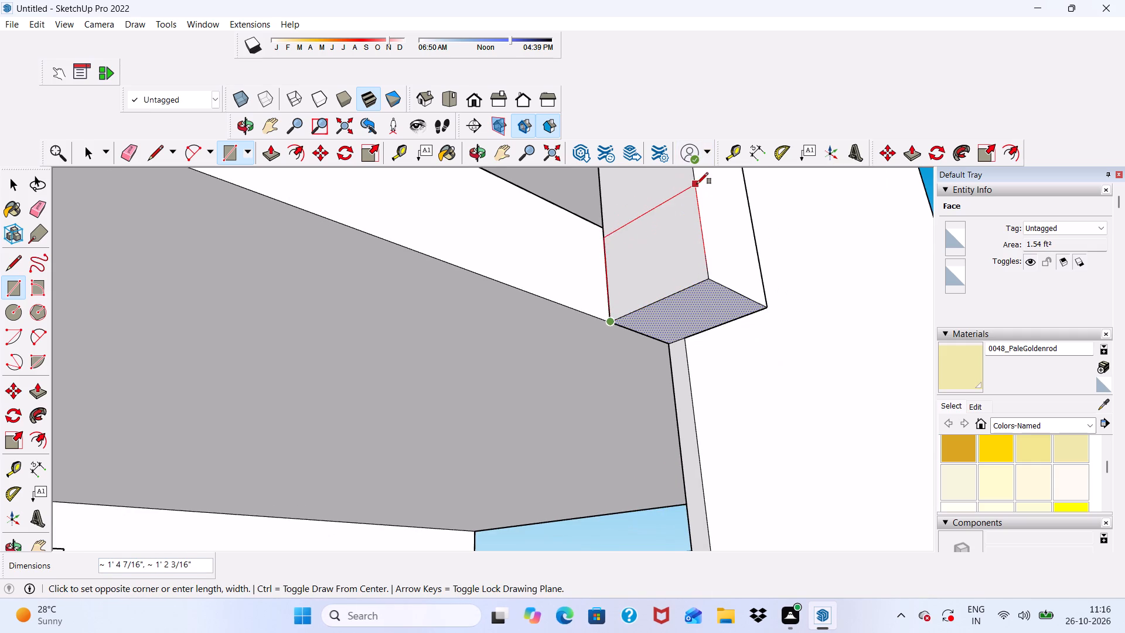
{"action": "scroll", "coordinate": [697, 184], "scroll_direction": "down", "scroll_amount": 1}
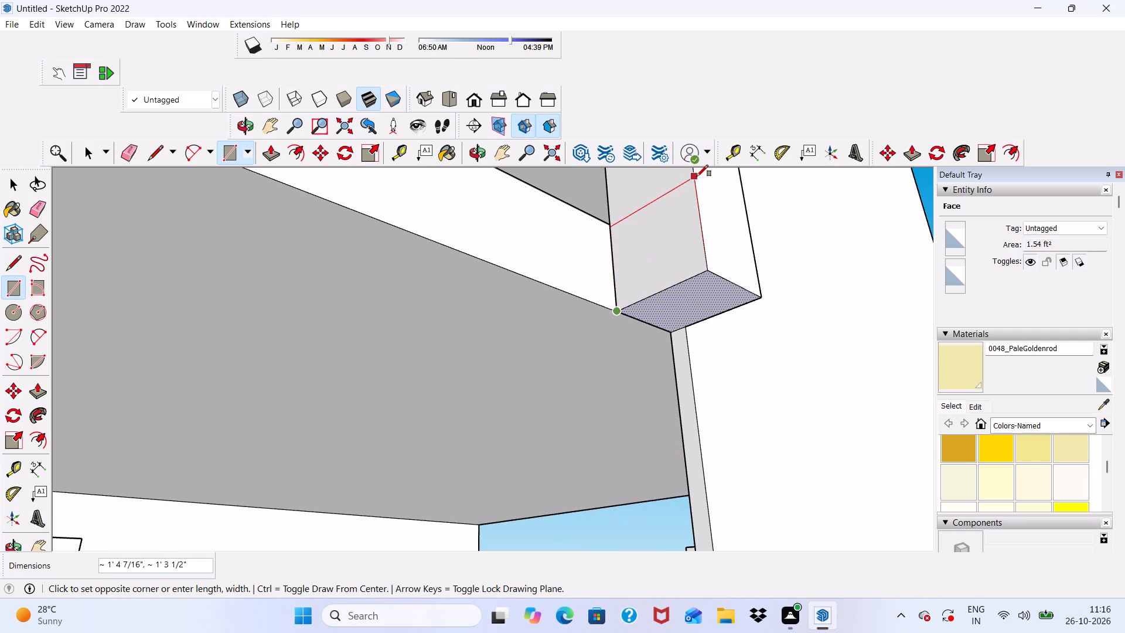
{"action": "left_click", "coordinate": [697, 176]}
{"action": "key", "text": "space"}
Push/Pull the column's lower side rectangle about 15' 7 3/8" across the balcony slab's front to its far end, forming a bottom beam.
{"action": "left_click", "coordinate": [669, 213]}
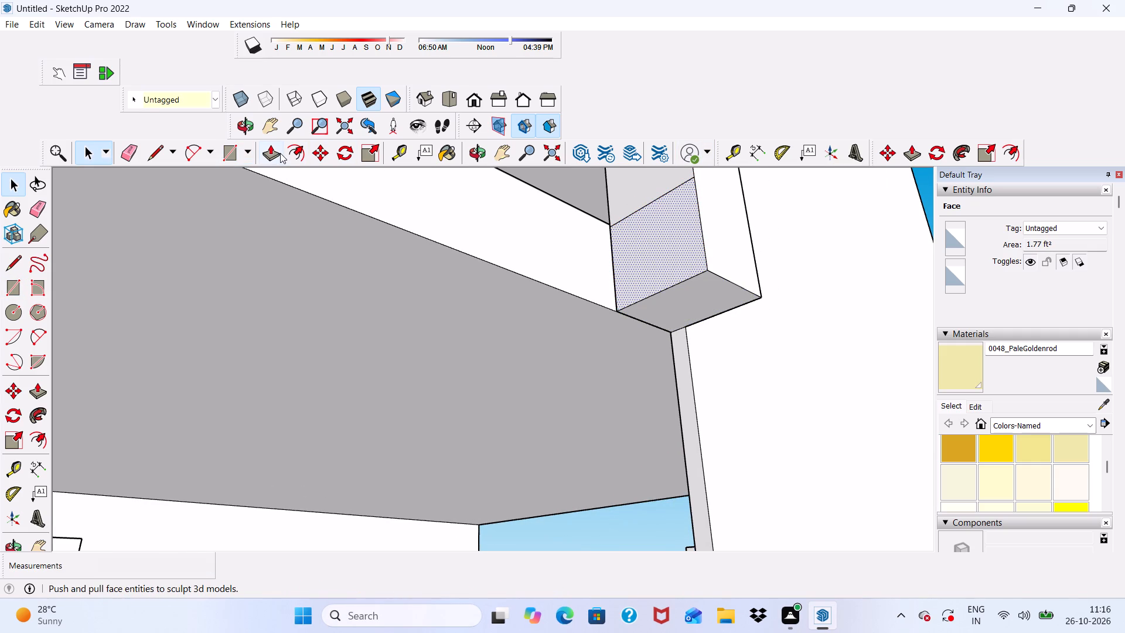
{"action": "left_click", "coordinate": [280, 153]}
{"action": "left_click", "coordinate": [689, 215]}
{"action": "scroll", "coordinate": [492, 261], "scroll_direction": "down", "scroll_amount": 10}
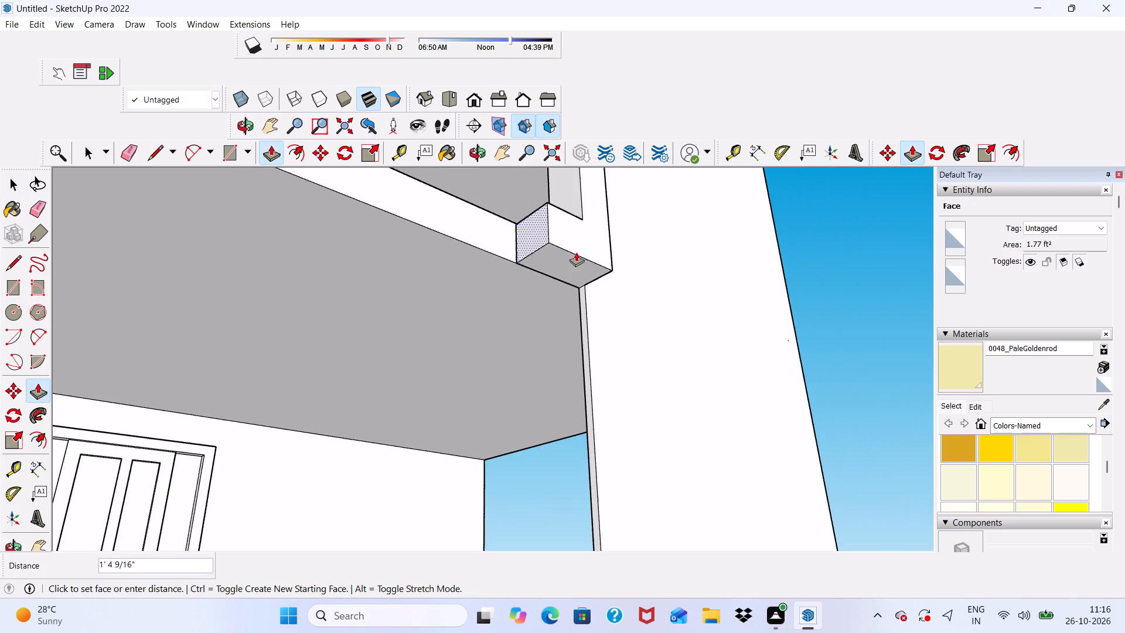
{"action": "scroll", "coordinate": [576, 252], "scroll_direction": "down", "scroll_amount": 6}
{"action": "middle_click_drag", "start_coordinate": [570, 293], "coordinate": [501, 432]}
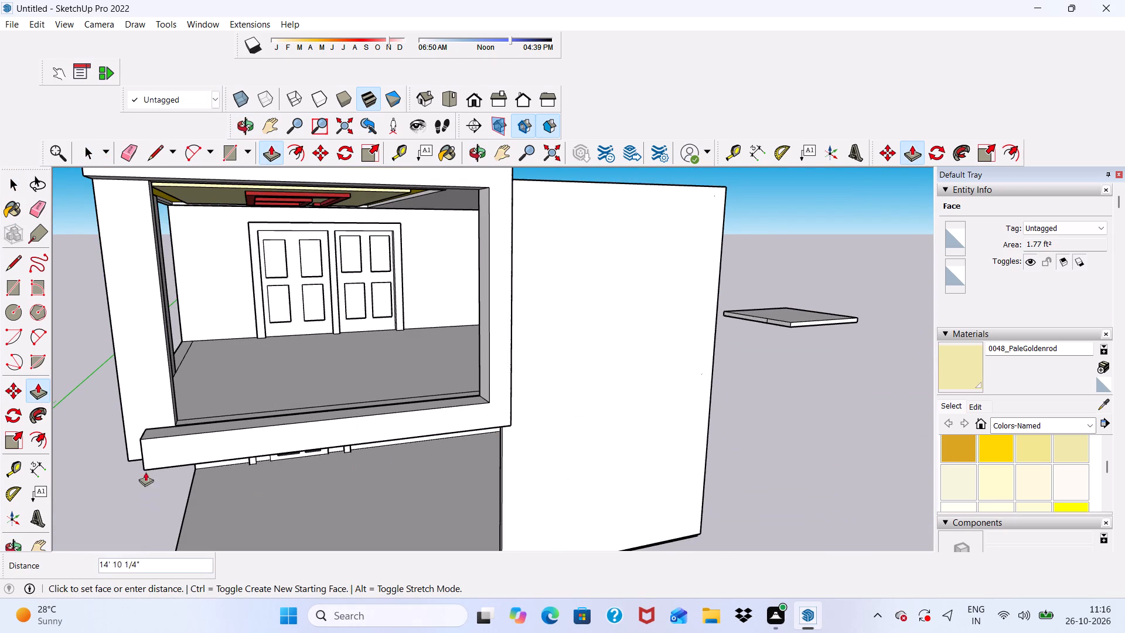
{"action": "scroll", "coordinate": [146, 468], "scroll_direction": "up", "scroll_amount": 2}
{"action": "left_click", "coordinate": [111, 336]}
Examine the new column and bottom beam around the balcony opening from below, the front and above.
{"action": "scroll", "coordinate": [152, 389], "scroll_direction": "down", "scroll_amount": 1}
{"action": "middle_click_drag", "start_coordinate": [155, 394], "coordinate": [158, 359]}
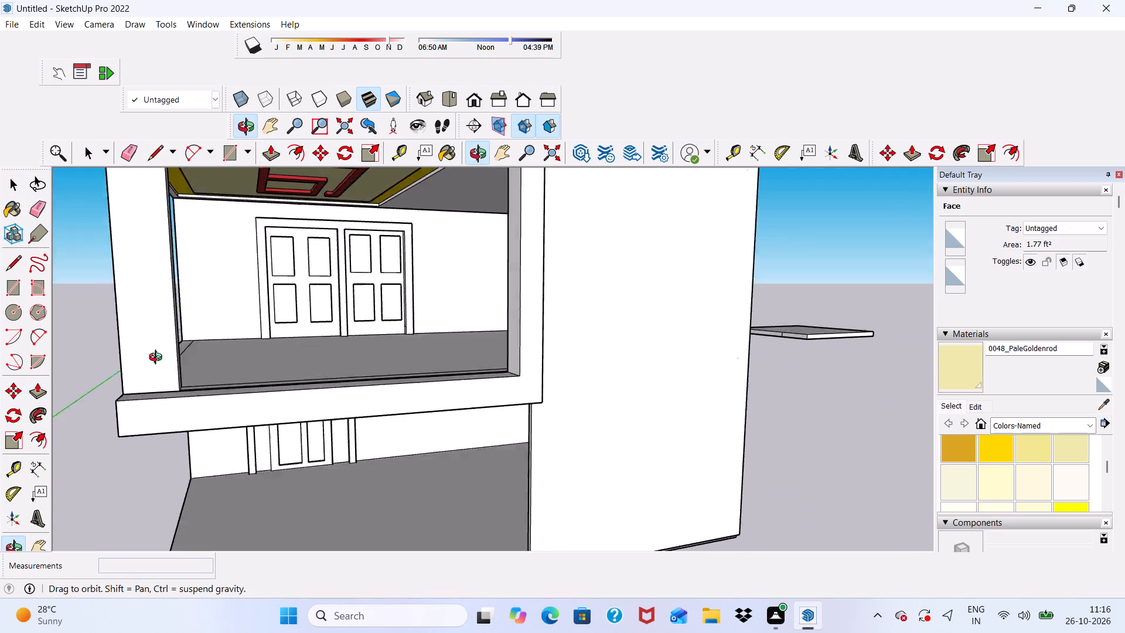
{"action": "middle_click_drag", "start_coordinate": [158, 359], "coordinate": [144, 331]}
{"action": "scroll", "coordinate": [139, 329], "scroll_direction": "up", "scroll_amount": 1}
{"action": "scroll", "coordinate": [204, 352], "scroll_direction": "down", "scroll_amount": 7}
{"action": "scroll", "coordinate": [240, 294], "scroll_direction": "up", "scroll_amount": 5}
{"action": "scroll", "coordinate": [280, 274], "scroll_direction": "down", "scroll_amount": 1}
{"action": "middle_click_drag", "start_coordinate": [332, 305], "coordinate": [344, 333]}
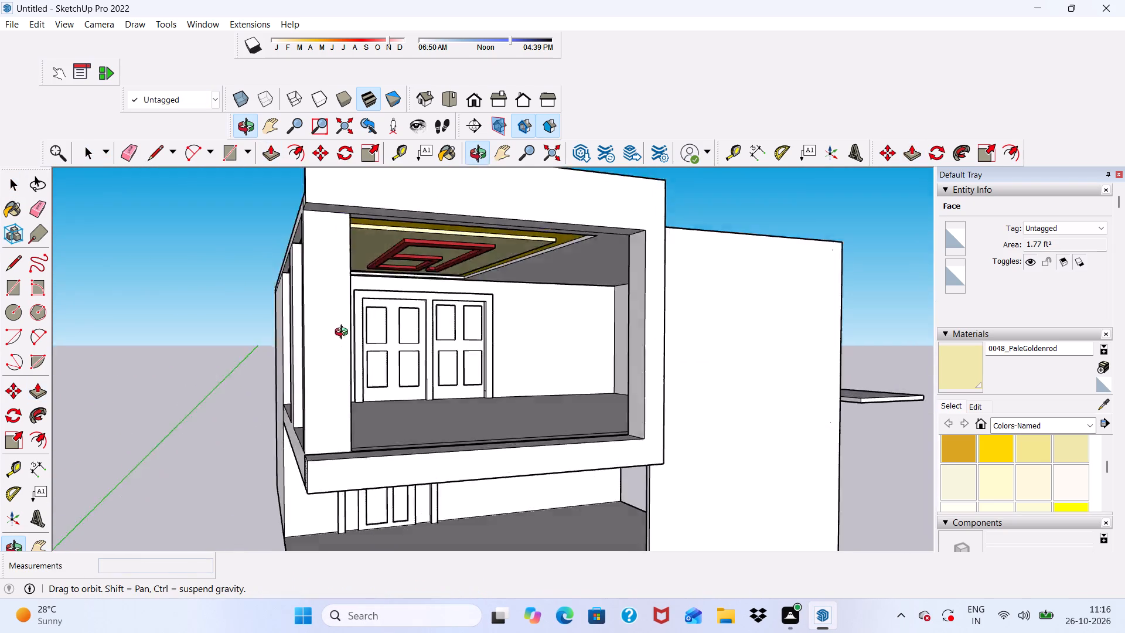
{"action": "middle_click_drag", "start_coordinate": [344, 333], "coordinate": [306, 383]}
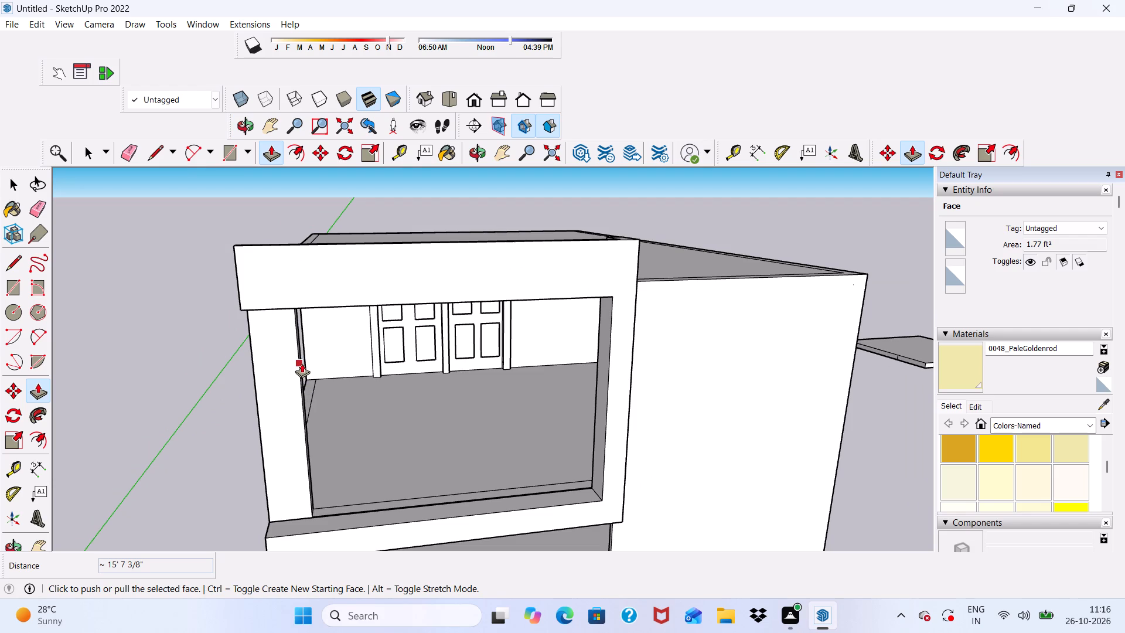
{"action": "scroll", "coordinate": [302, 362], "scroll_direction": "down", "scroll_amount": 5}
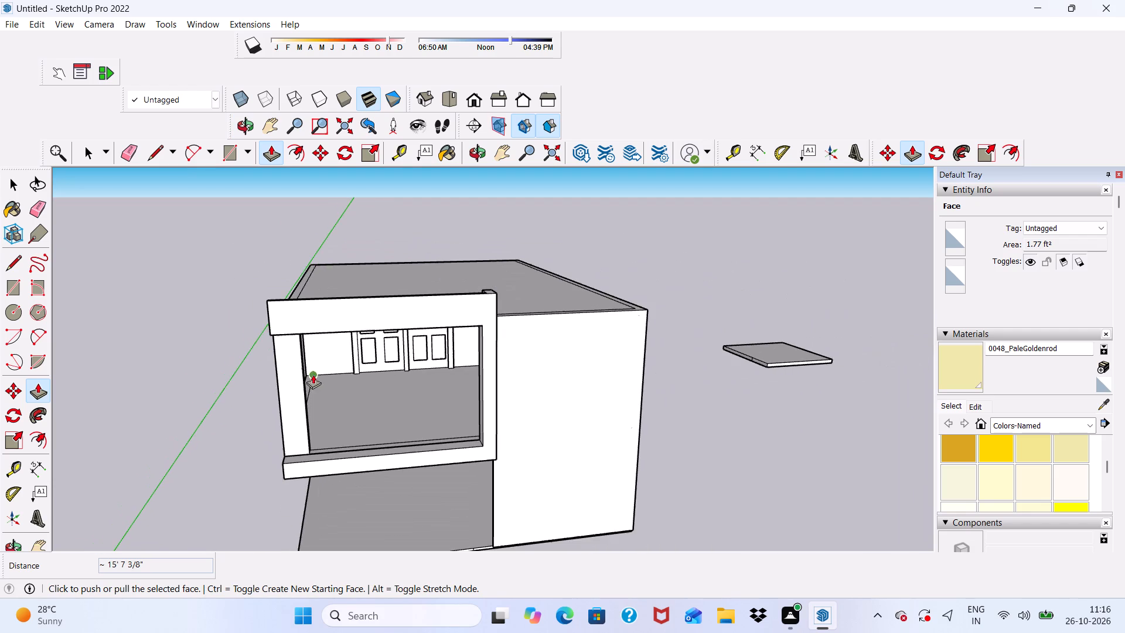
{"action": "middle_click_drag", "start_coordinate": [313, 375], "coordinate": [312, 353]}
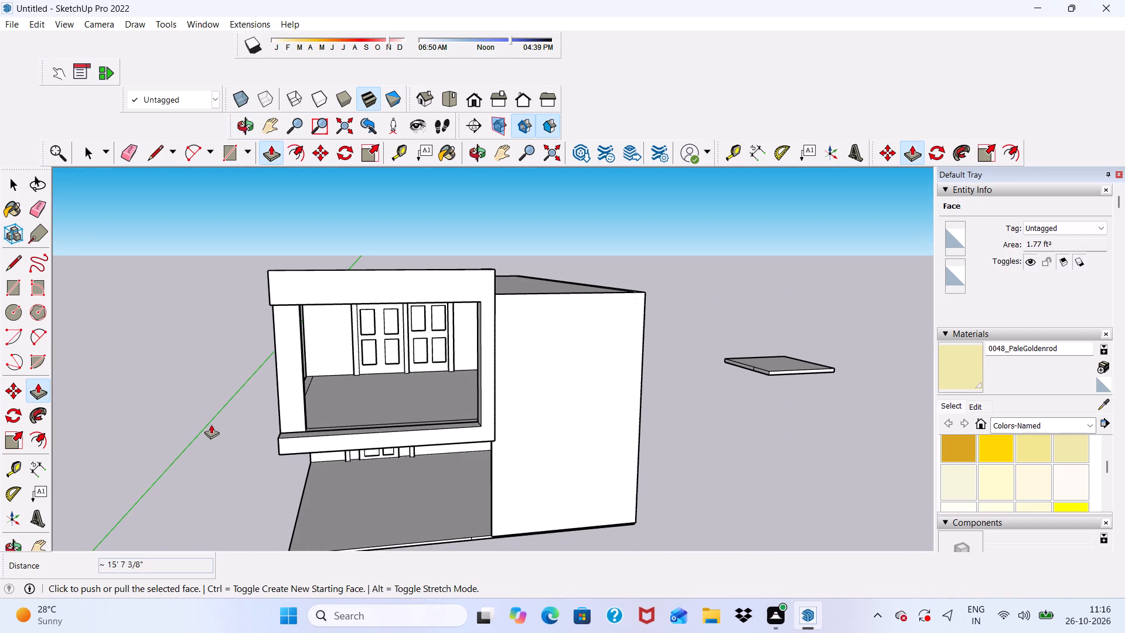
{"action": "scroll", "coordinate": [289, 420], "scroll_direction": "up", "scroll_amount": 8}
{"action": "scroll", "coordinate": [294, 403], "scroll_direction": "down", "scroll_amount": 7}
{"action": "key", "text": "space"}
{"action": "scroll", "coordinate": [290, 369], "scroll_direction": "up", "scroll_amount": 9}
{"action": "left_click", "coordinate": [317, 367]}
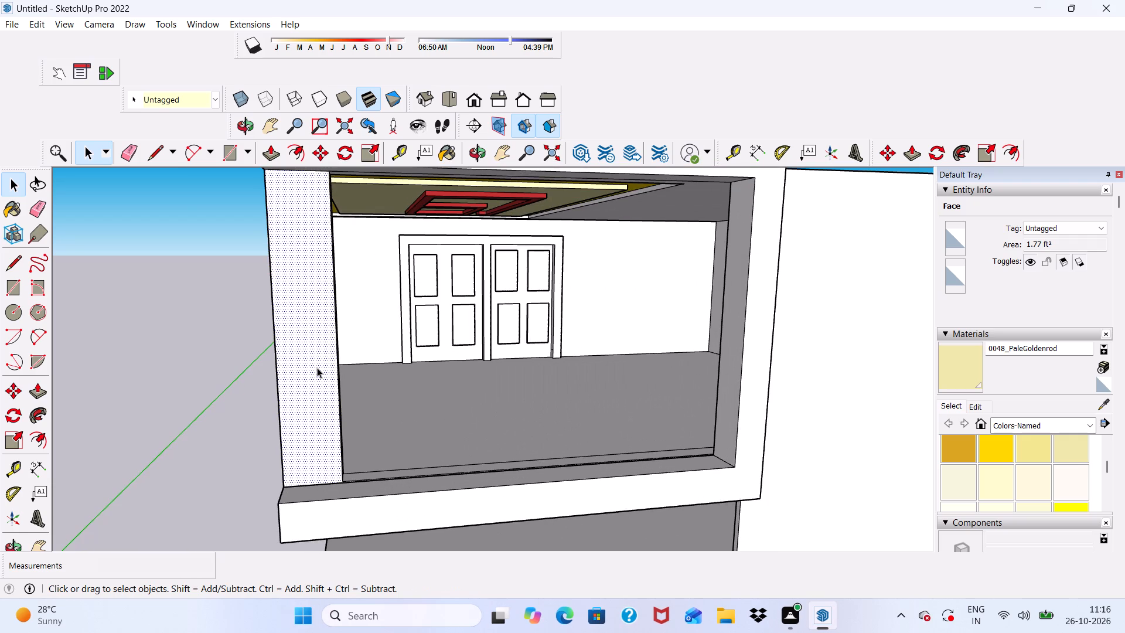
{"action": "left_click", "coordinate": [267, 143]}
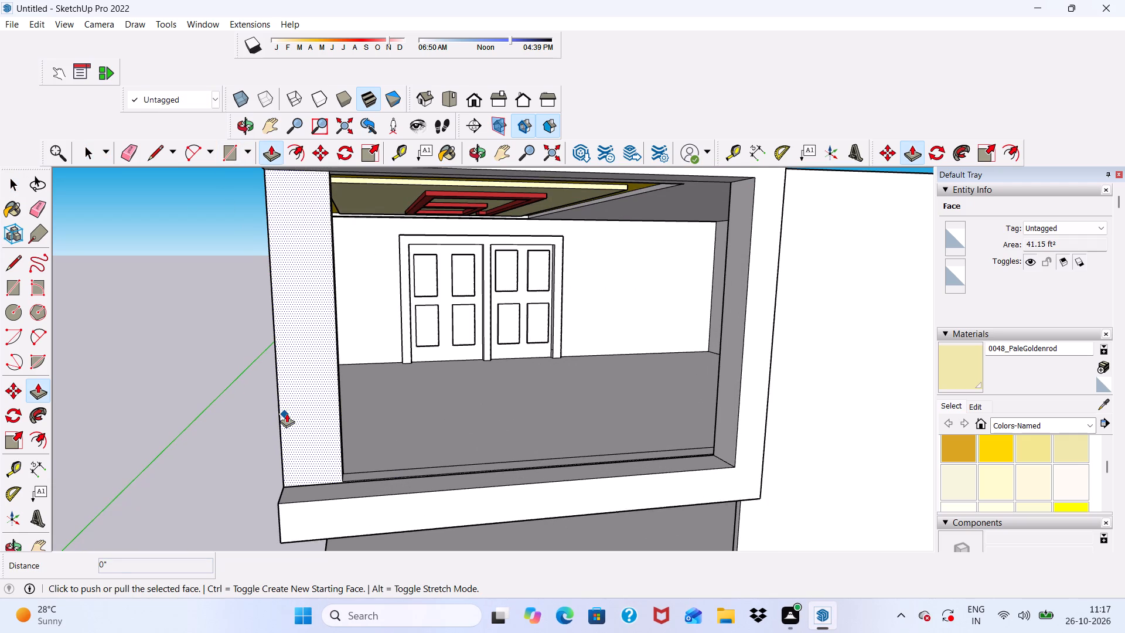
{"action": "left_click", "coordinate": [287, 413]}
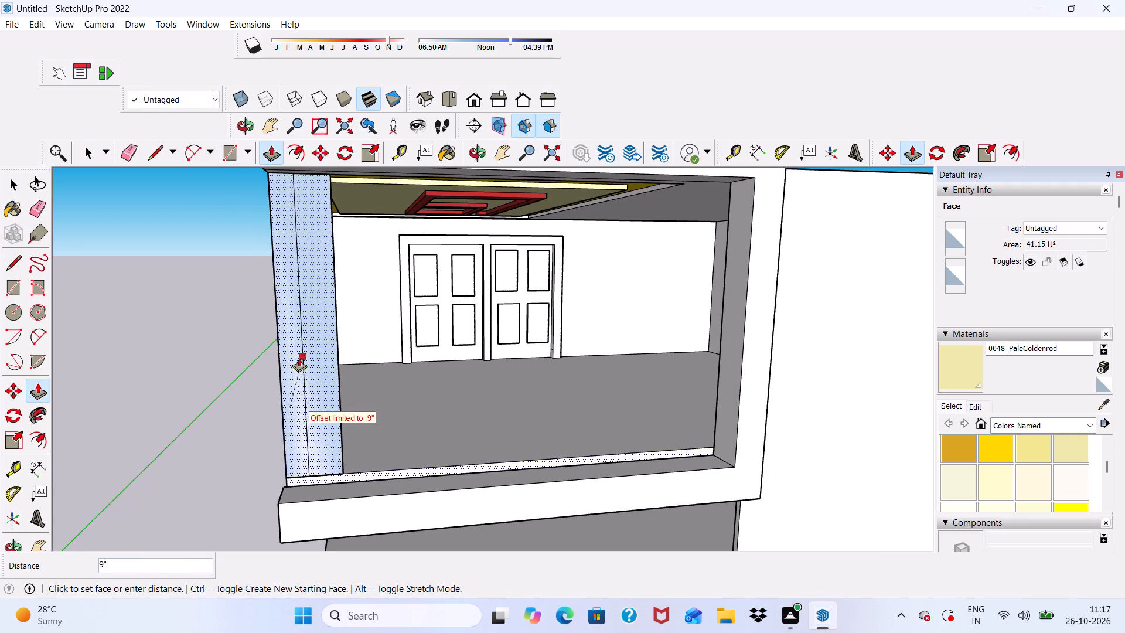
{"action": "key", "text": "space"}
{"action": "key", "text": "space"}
Examine the upper balcony's frame, columns, bottom beam and ceiling from the side, from below and from the front.
{"action": "scroll", "coordinate": [302, 358], "scroll_direction": "down", "scroll_amount": 4}
{"action": "middle_click_drag", "start_coordinate": [304, 363], "coordinate": [397, 359]}
{"action": "middle_click_drag", "start_coordinate": [397, 359], "coordinate": [377, 323]}
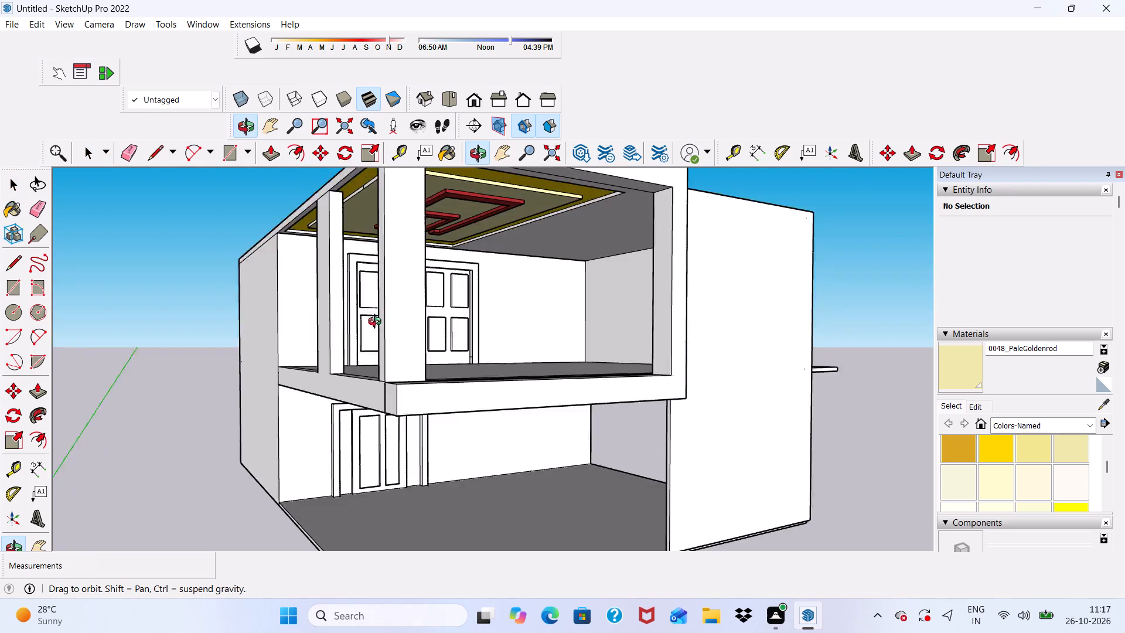
{"action": "middle_click_drag", "start_coordinate": [377, 323], "coordinate": [365, 321]}
{"action": "scroll", "coordinate": [356, 304], "scroll_direction": "down", "scroll_amount": 5}
{"action": "scroll", "coordinate": [353, 229], "scroll_direction": "up", "scroll_amount": 9}
{"action": "middle_click_drag", "start_coordinate": [424, 309], "coordinate": [393, 362]}
{"action": "scroll", "coordinate": [393, 362], "scroll_direction": "up", "scroll_amount": 1}
{"action": "scroll", "coordinate": [367, 346], "scroll_direction": "down", "scroll_amount": 7}
{"action": "middle_click_drag", "start_coordinate": [584, 413], "coordinate": [495, 318]}
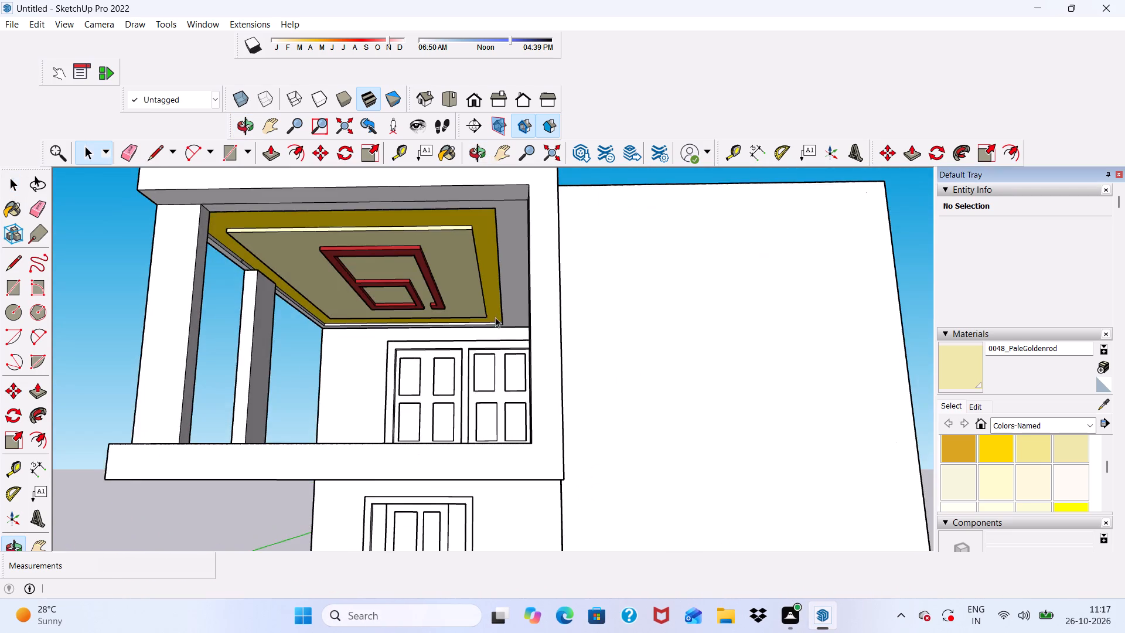
{"action": "scroll", "coordinate": [495, 325], "scroll_direction": "down", "scroll_amount": 5}
{"action": "scroll", "coordinate": [373, 263], "scroll_direction": "up", "scroll_amount": 7}
{"action": "scroll", "coordinate": [392, 263], "scroll_direction": "down", "scroll_amount": 2}
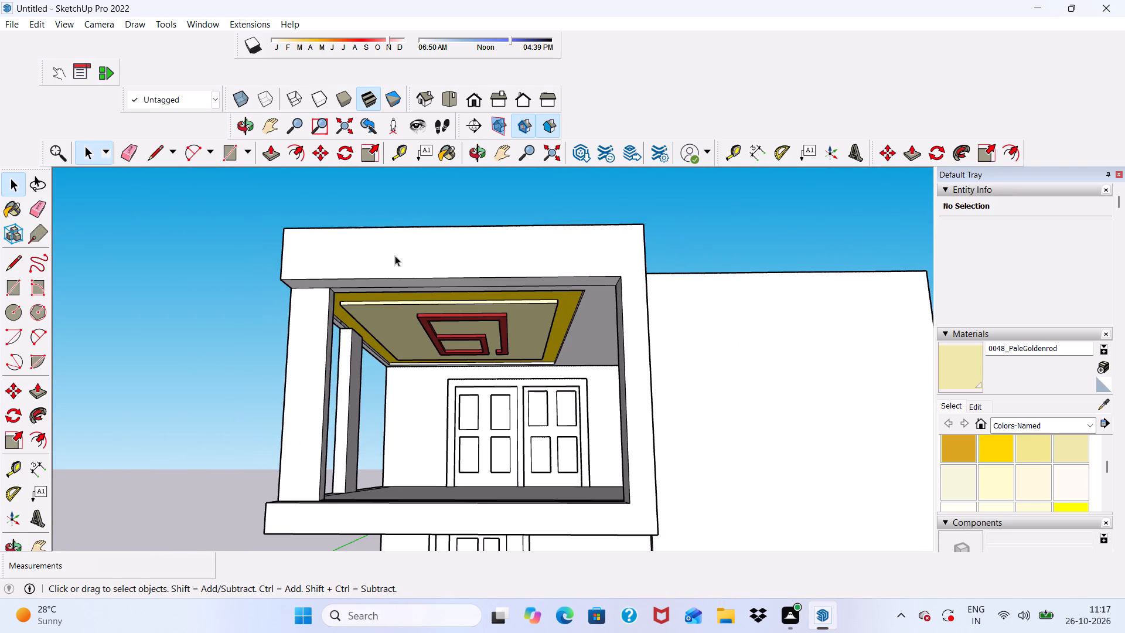
{"action": "scroll", "coordinate": [398, 247], "scroll_direction": "down", "scroll_amount": 1}
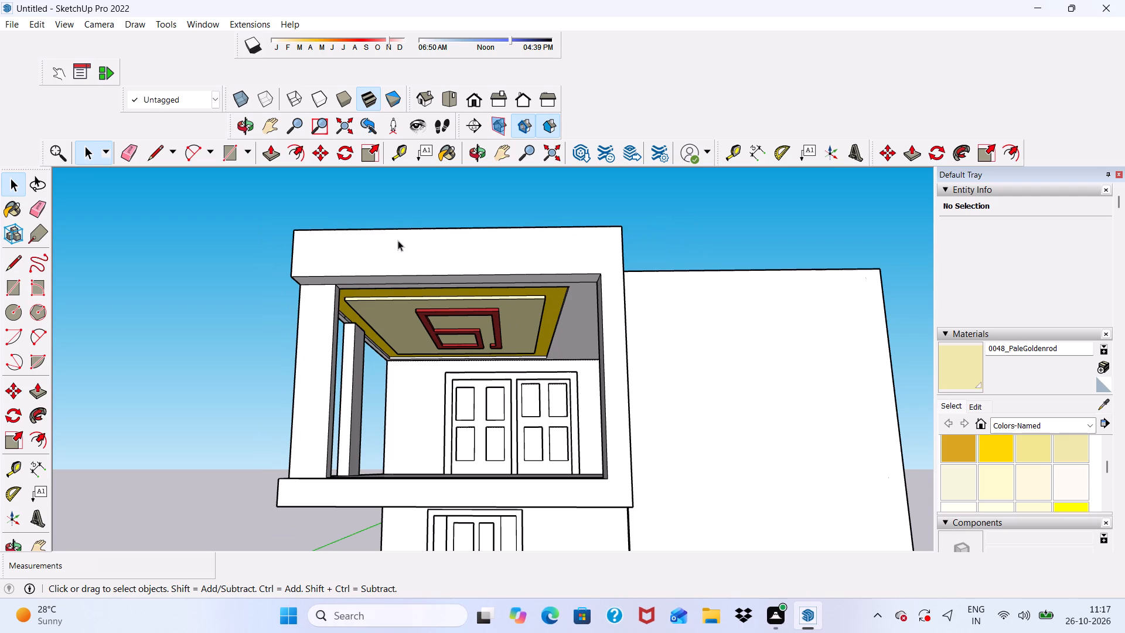
{"action": "scroll", "coordinate": [398, 240], "scroll_direction": "up", "scroll_amount": 5}
{"action": "scroll", "coordinate": [398, 240], "scroll_direction": "down", "scroll_amount": 5}
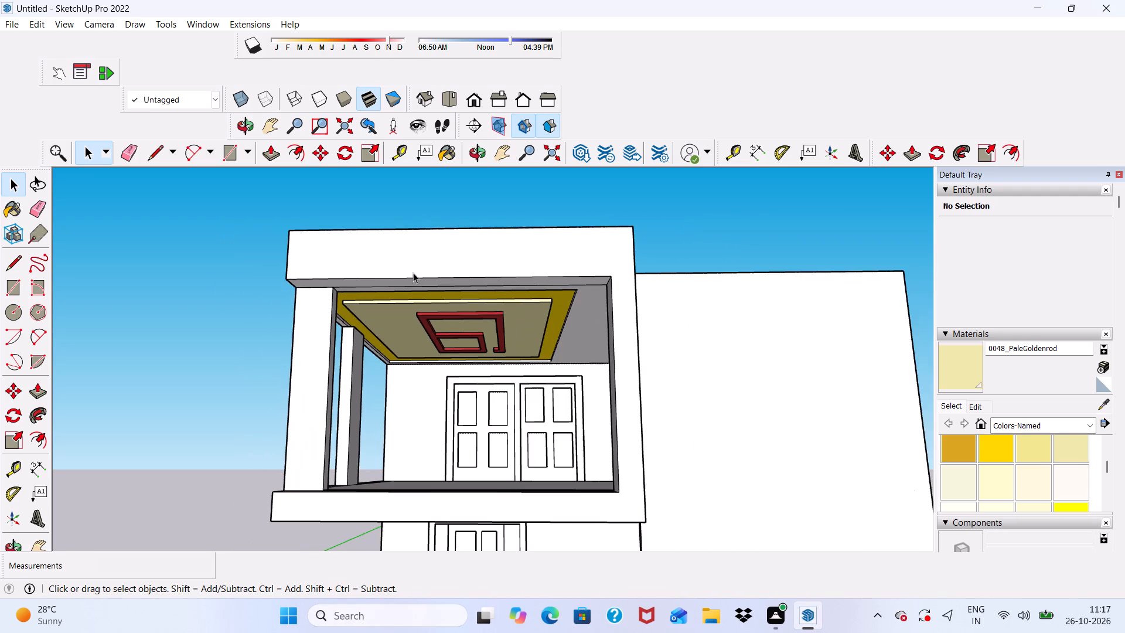
{"action": "scroll", "coordinate": [285, 257], "scroll_direction": "up", "scroll_amount": 3}
{"action": "scroll", "coordinate": [285, 254], "scroll_direction": "down", "scroll_amount": 4}
{"action": "middle_click_drag", "start_coordinate": [308, 254], "coordinate": [333, 317]}
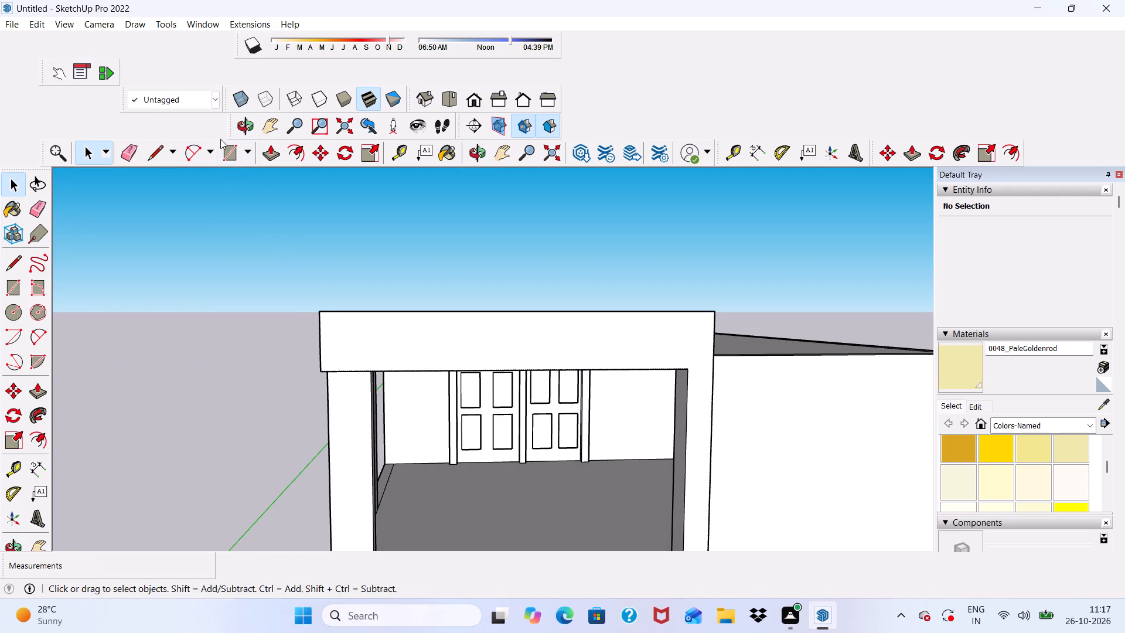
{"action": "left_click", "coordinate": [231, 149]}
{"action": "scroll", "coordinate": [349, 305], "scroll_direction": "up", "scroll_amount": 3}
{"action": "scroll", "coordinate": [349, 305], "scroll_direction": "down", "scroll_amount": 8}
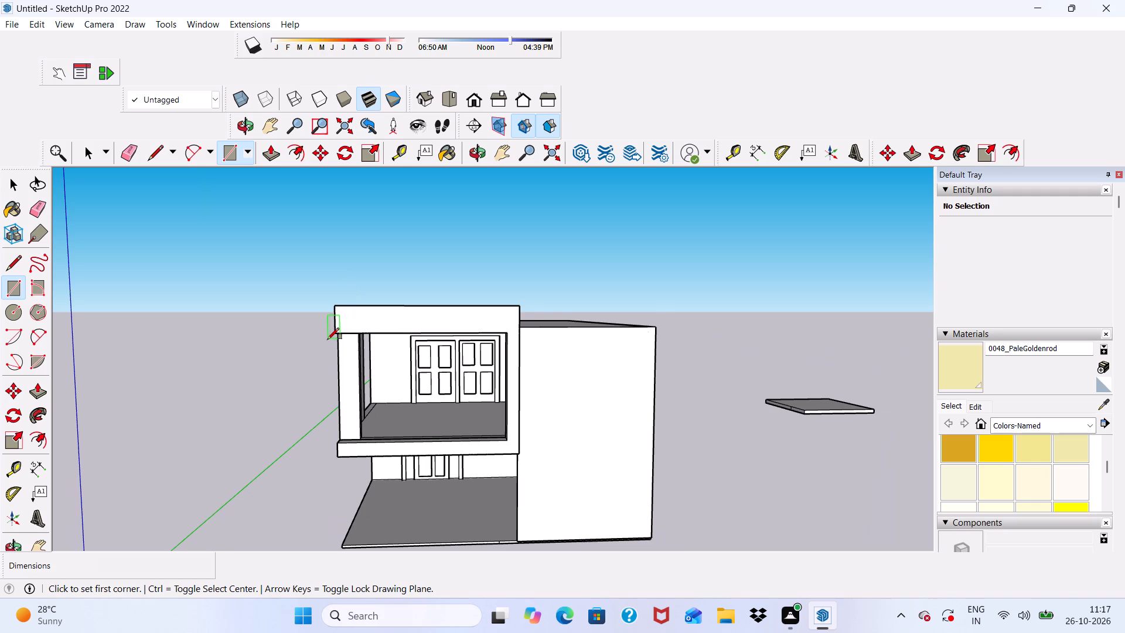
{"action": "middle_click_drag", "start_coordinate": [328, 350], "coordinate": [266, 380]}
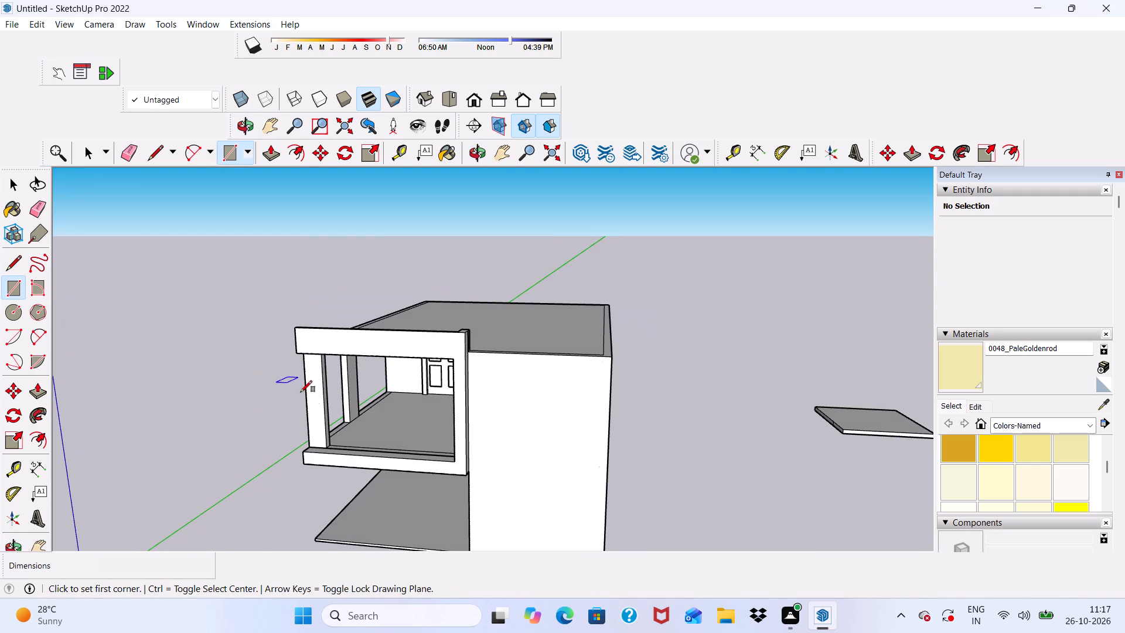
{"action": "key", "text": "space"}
Push/Pull the outer side face of the balcony frame's column beside the solid wall block outward 6 7/8".
{"action": "scroll", "coordinate": [427, 401], "scroll_direction": "up", "scroll_amount": 5}
{"action": "scroll", "coordinate": [520, 374], "scroll_direction": "up", "scroll_amount": 2}
{"action": "scroll", "coordinate": [520, 374], "scroll_direction": "down", "scroll_amount": 2}
{"action": "middle_click_drag", "start_coordinate": [520, 374], "coordinate": [446, 365]}
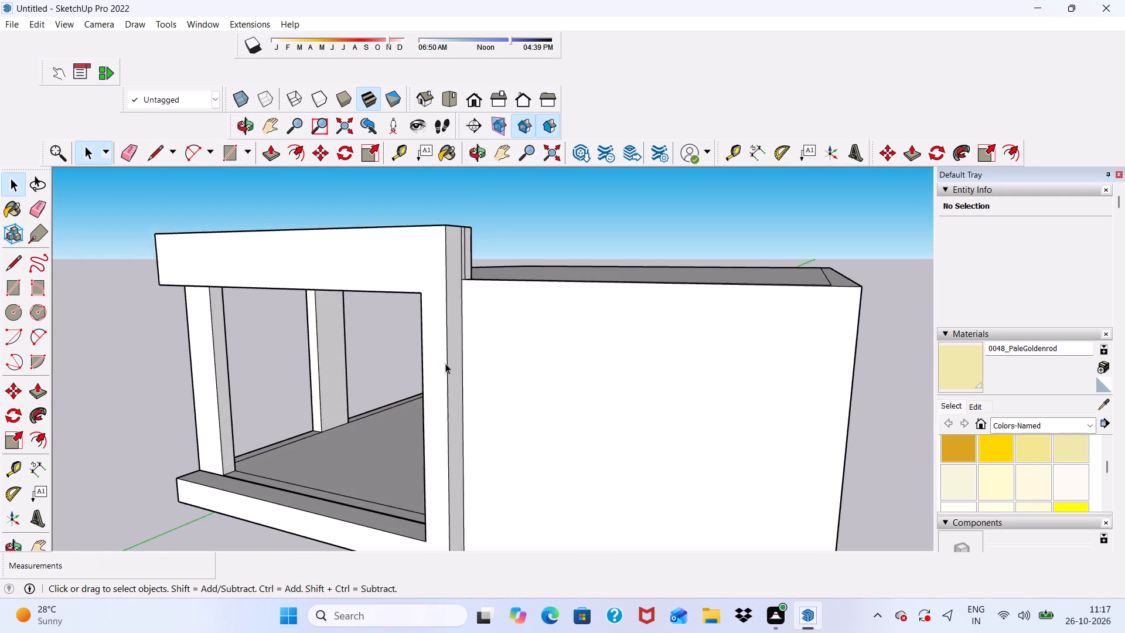
{"action": "scroll", "coordinate": [462, 353], "scroll_direction": "down", "scroll_amount": 1}
{"action": "scroll", "coordinate": [463, 352], "scroll_direction": "up", "scroll_amount": 5}
{"action": "left_click", "coordinate": [450, 347]}
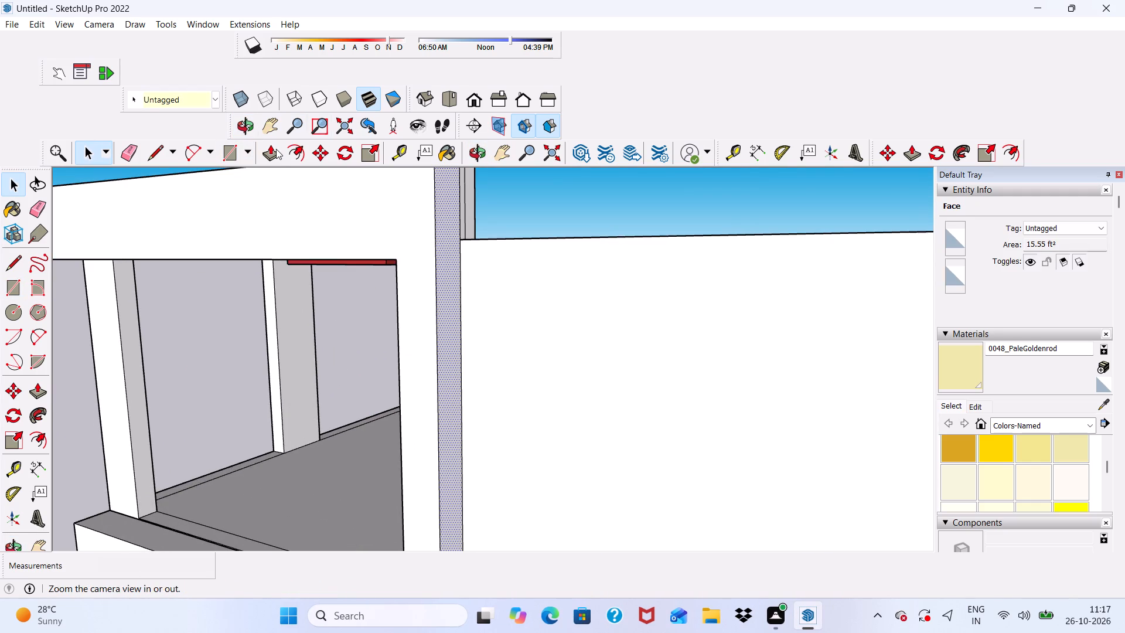
{"action": "left_click_drag", "start_coordinate": [268, 153], "coordinate": [278, 160]}
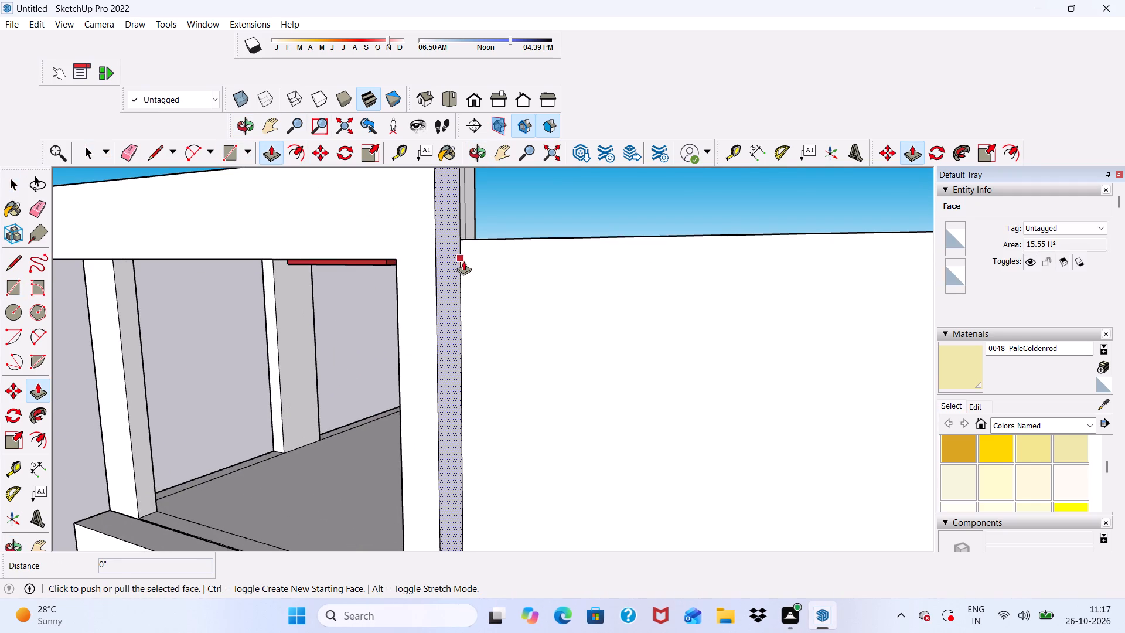
{"action": "left_click", "coordinate": [460, 264]}
{"action": "left_click", "coordinate": [480, 254]}
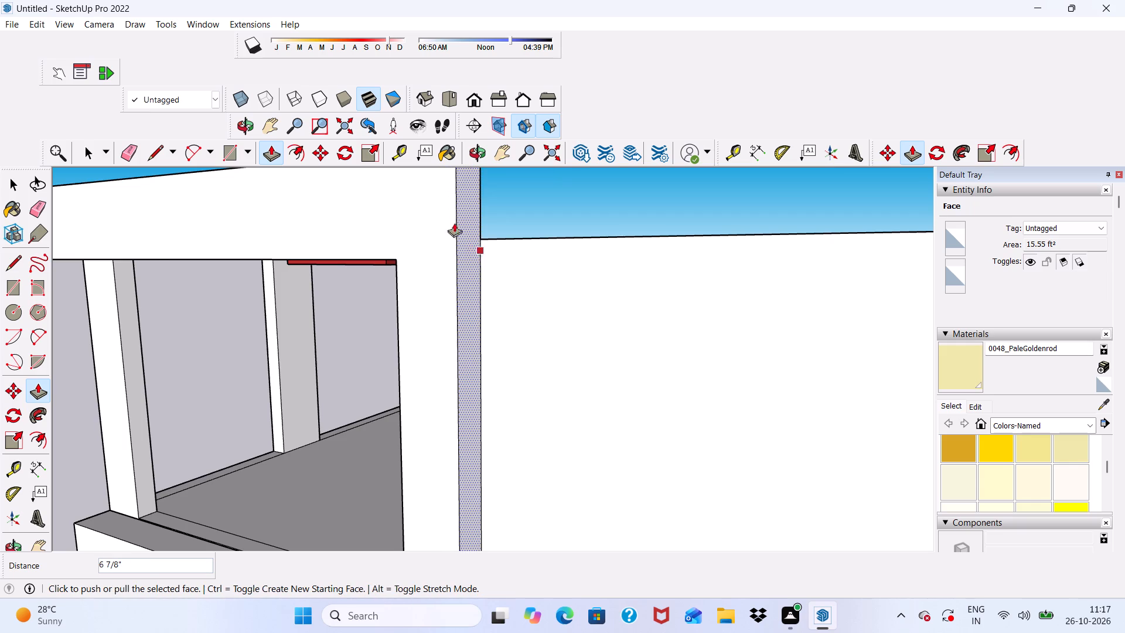
Push/Pull the same outer side face of the wall-side column a further 2 5/16", checking against the roof parapet.
{"action": "scroll", "coordinate": [373, 223], "scroll_direction": "down", "scroll_amount": 7}
{"action": "middle_click_drag", "start_coordinate": [497, 253], "coordinate": [459, 392]}
{"action": "scroll", "coordinate": [380, 407], "scroll_direction": "up", "scroll_amount": 9}
{"action": "left_click_drag", "start_coordinate": [402, 346], "coordinate": [403, 358]}
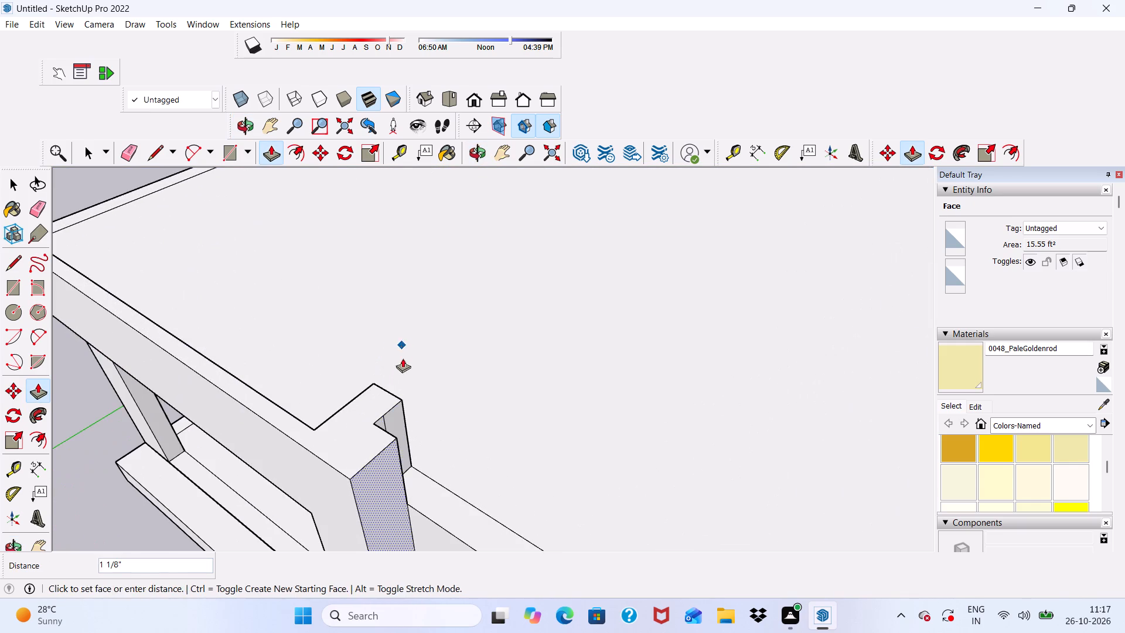
{"action": "left_click_drag", "start_coordinate": [403, 358], "coordinate": [403, 358]}
{"action": "middle_click_drag", "start_coordinate": [403, 359], "coordinate": [414, 271]}
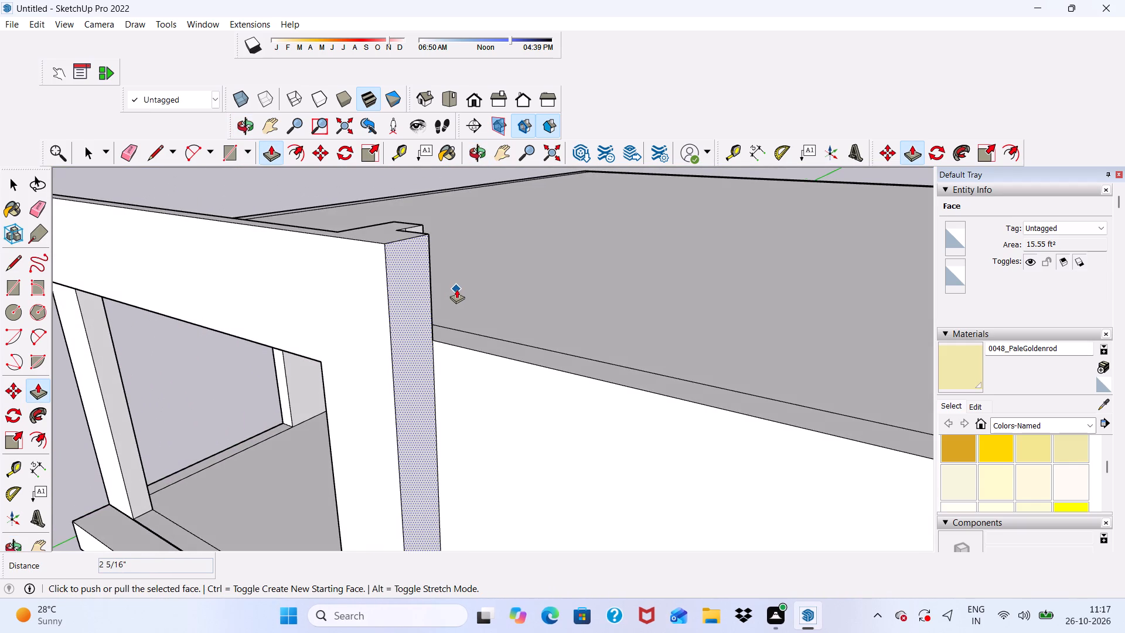
{"action": "scroll", "coordinate": [383, 223], "scroll_direction": "down", "scroll_amount": 4}
{"action": "key", "text": "space"}
{"action": "scroll", "coordinate": [427, 331], "scroll_direction": "down", "scroll_amount": 7}
{"action": "middle_click_drag", "start_coordinate": [468, 329], "coordinate": [505, 306]}
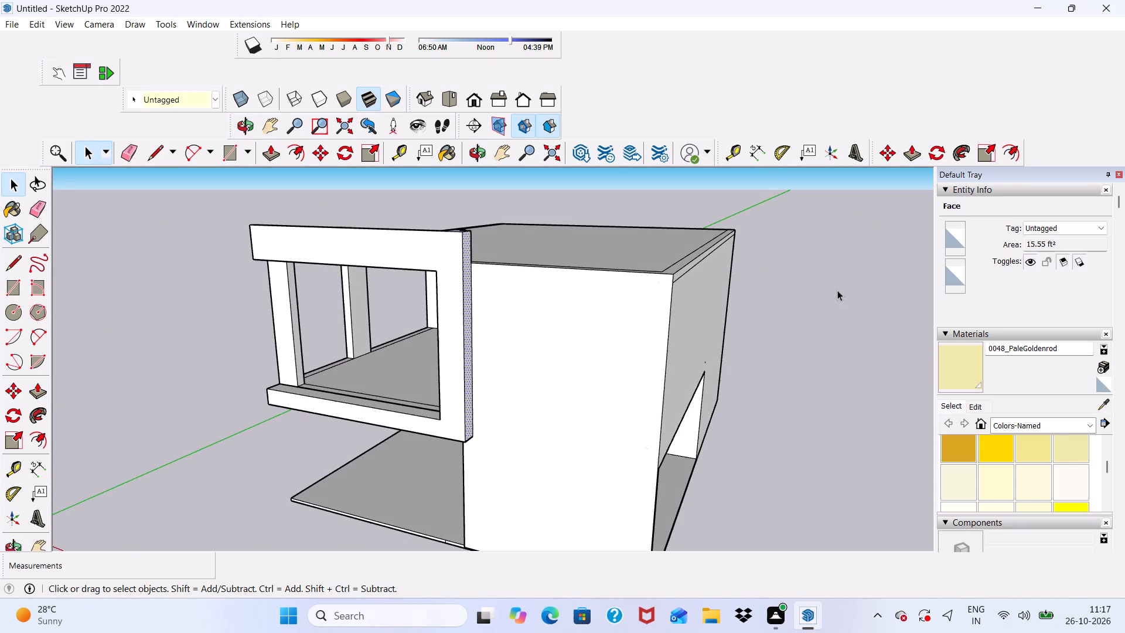
{"action": "left_click", "coordinate": [831, 290]}
Push/Pull the wall-side column's outer side face slightly further outward once more and clear the selection.
{"action": "scroll", "coordinate": [364, 341], "scroll_direction": "down", "scroll_amount": 1}
{"action": "middle_click_drag", "start_coordinate": [320, 352], "coordinate": [430, 335]}
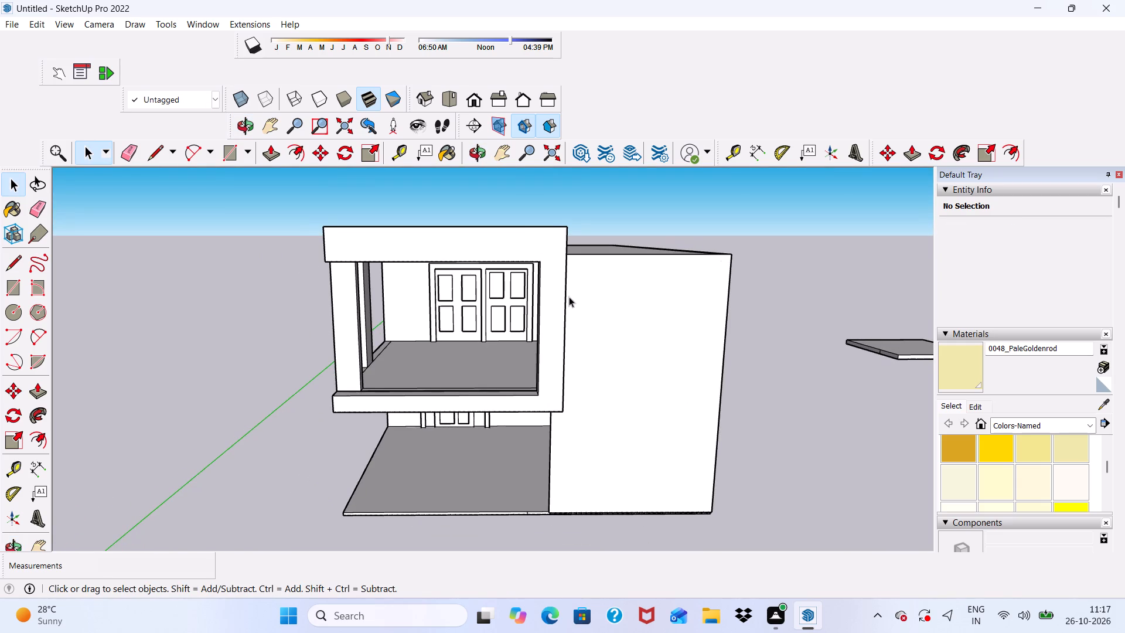
{"action": "middle_click_drag", "start_coordinate": [569, 297], "coordinate": [376, 324]}
{"action": "scroll", "coordinate": [365, 322], "scroll_direction": "up", "scroll_amount": 9}
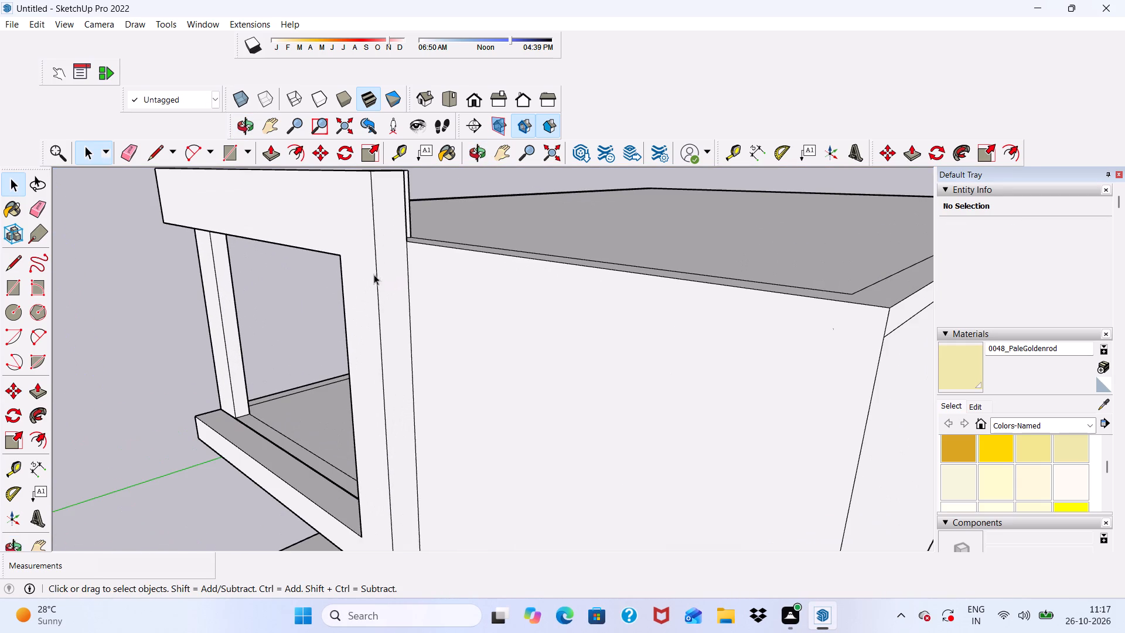
{"action": "left_click", "coordinate": [393, 266]}
{"action": "left_click", "coordinate": [274, 152]}
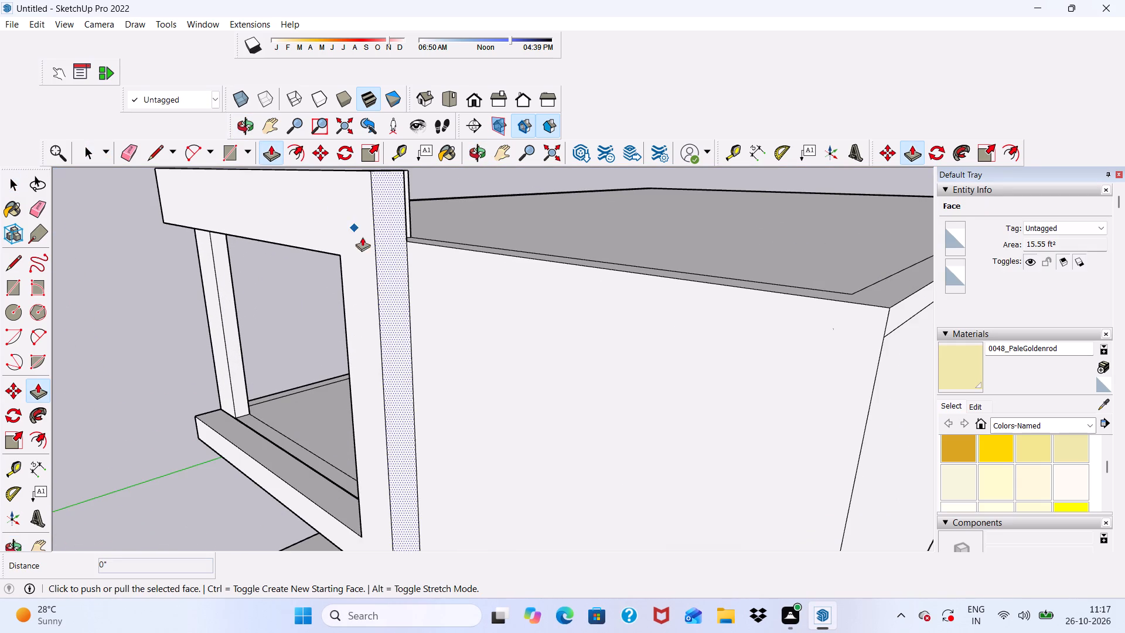
{"action": "left_click", "coordinate": [391, 266]}
{"action": "left_click", "coordinate": [398, 266]}
{"action": "scroll", "coordinate": [386, 229], "scroll_direction": "down", "scroll_amount": 6}
{"action": "key", "text": "space"}
{"action": "left_click", "coordinate": [206, 284]}
Draw a thin rectangle about 15' 10 1/16" by 3 3/8" along the bottom edge of the upper beam's front face.
{"action": "scroll", "coordinate": [206, 283], "scroll_direction": "down", "scroll_amount": 1}
{"action": "middle_click_drag", "start_coordinate": [206, 282], "coordinate": [383, 240]}
{"action": "scroll", "coordinate": [383, 240], "scroll_direction": "down", "scroll_amount": 5}
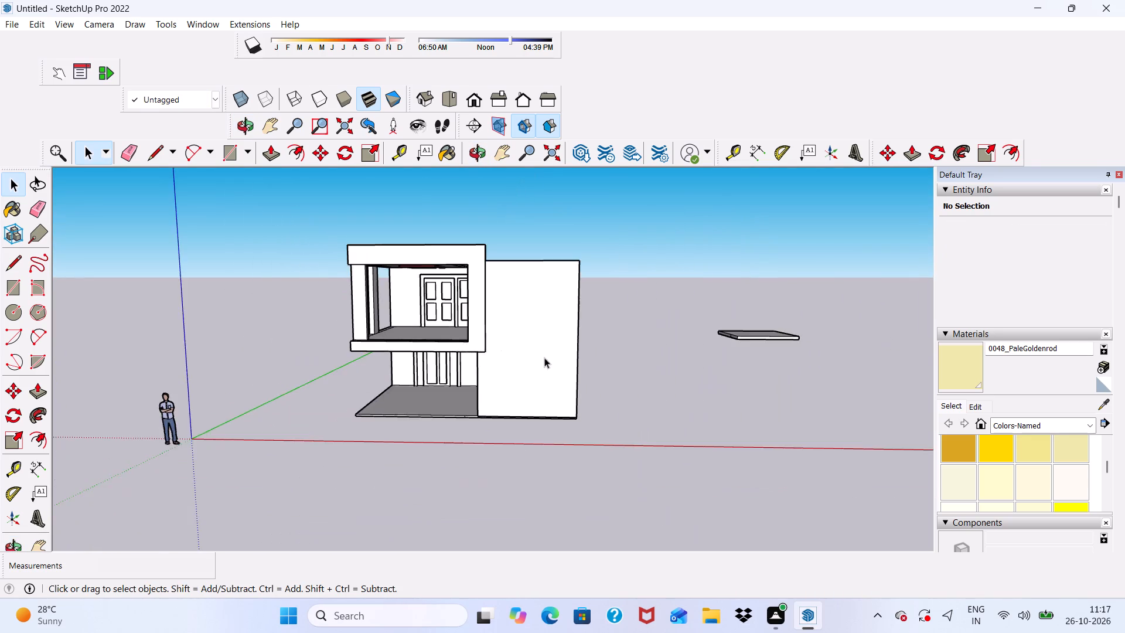
{"action": "scroll", "coordinate": [544, 358], "scroll_direction": "down", "scroll_amount": 3}
{"action": "scroll", "coordinate": [396, 278], "scroll_direction": "up", "scroll_amount": 5}
{"action": "left_click", "coordinate": [233, 159]}
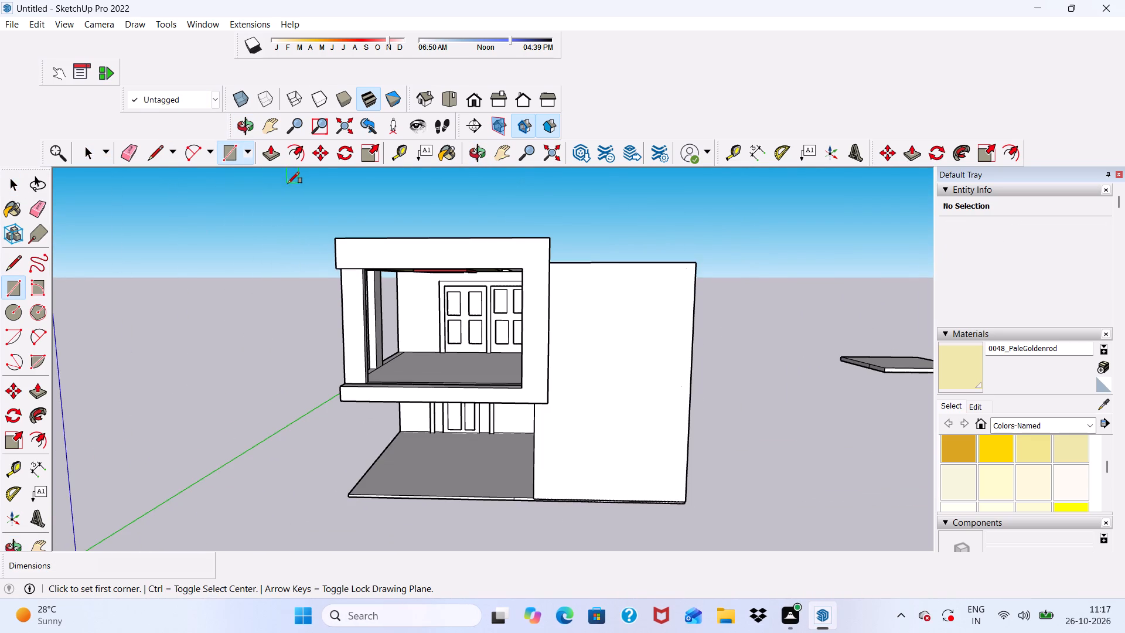
{"action": "scroll", "coordinate": [304, 239], "scroll_direction": "up", "scroll_amount": 5}
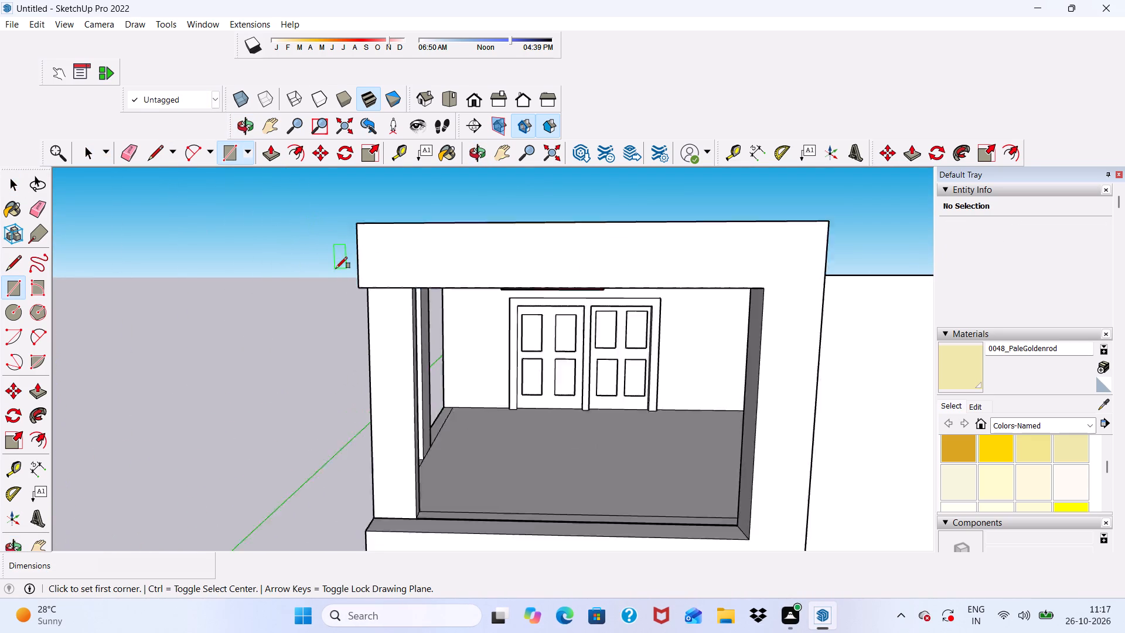
{"action": "scroll", "coordinate": [336, 268], "scroll_direction": "up", "scroll_amount": 3}
{"action": "scroll", "coordinate": [403, 310], "scroll_direction": "up", "scroll_amount": 1}
{"action": "scroll", "coordinate": [390, 299], "scroll_direction": "down", "scroll_amount": 5}
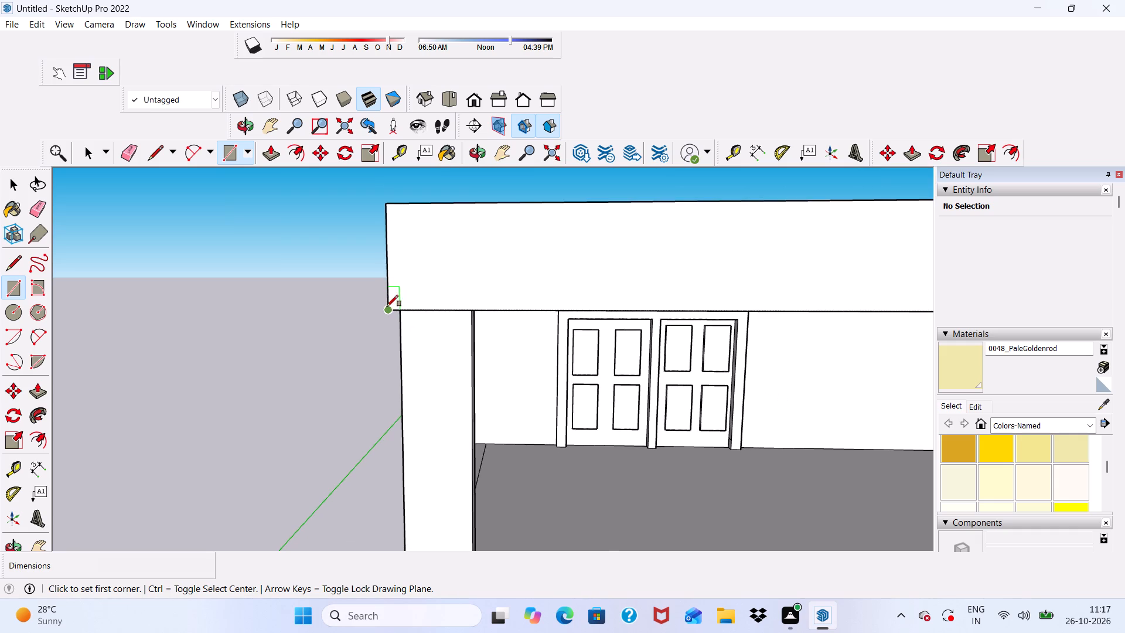
{"action": "scroll", "coordinate": [390, 268], "scroll_direction": "up", "scroll_amount": 4}
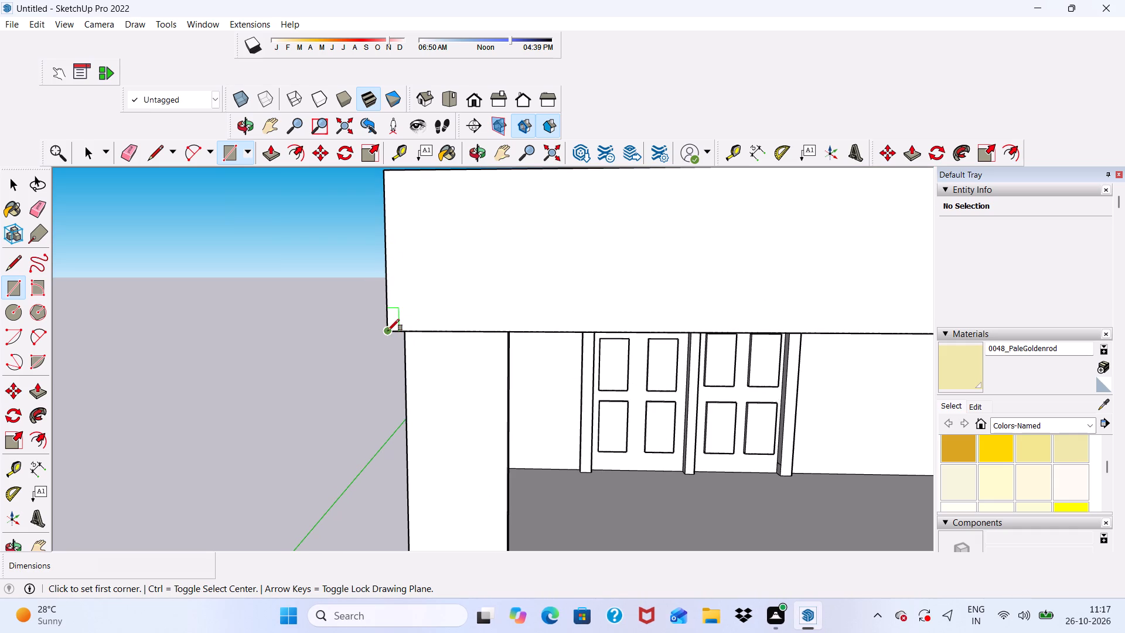
{"action": "left_click", "coordinate": [388, 326]}
{"action": "scroll", "coordinate": [339, 312], "scroll_direction": "down", "scroll_amount": 8}
{"action": "scroll", "coordinate": [634, 319], "scroll_direction": "up", "scroll_amount": 4}
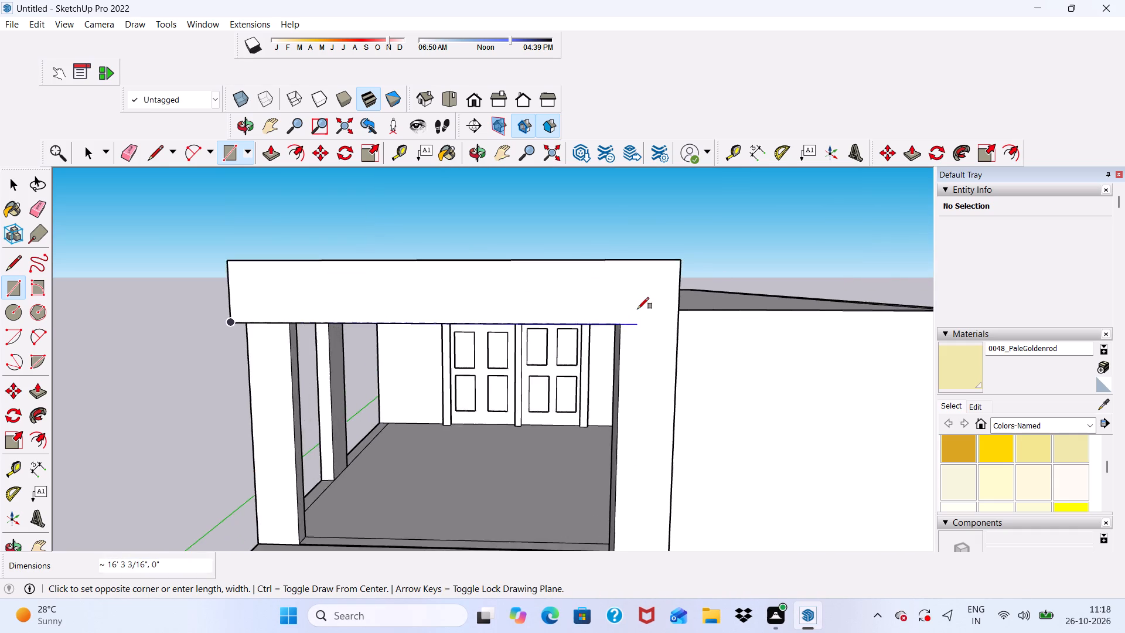
{"action": "scroll", "coordinate": [637, 309], "scroll_direction": "up", "scroll_amount": 5}
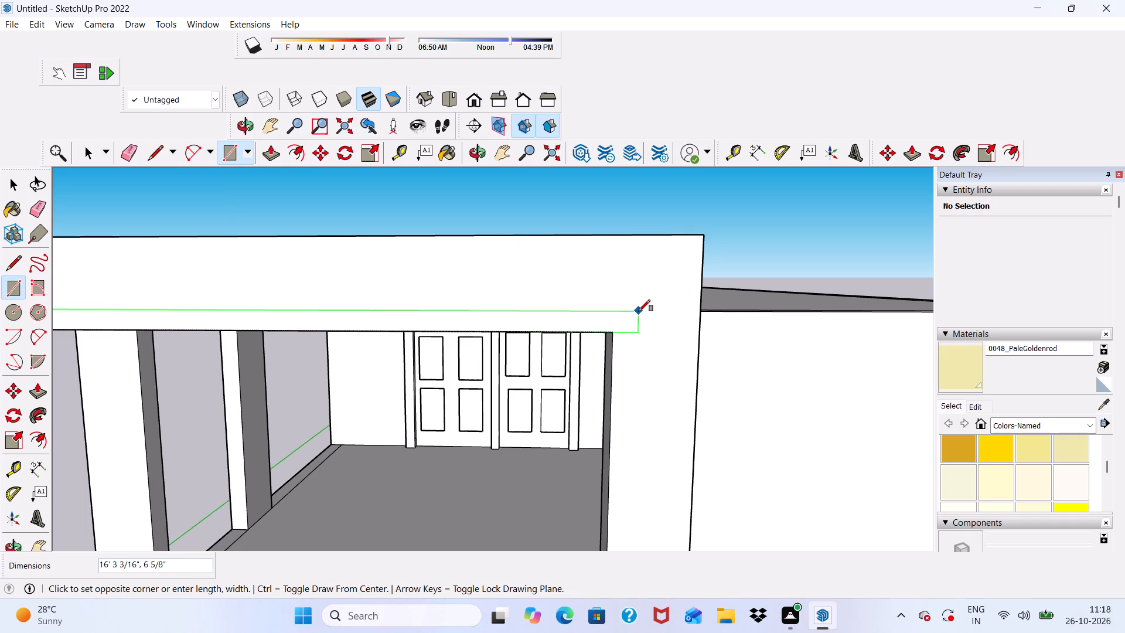
{"action": "scroll", "coordinate": [618, 311], "scroll_direction": "up", "scroll_amount": 4}
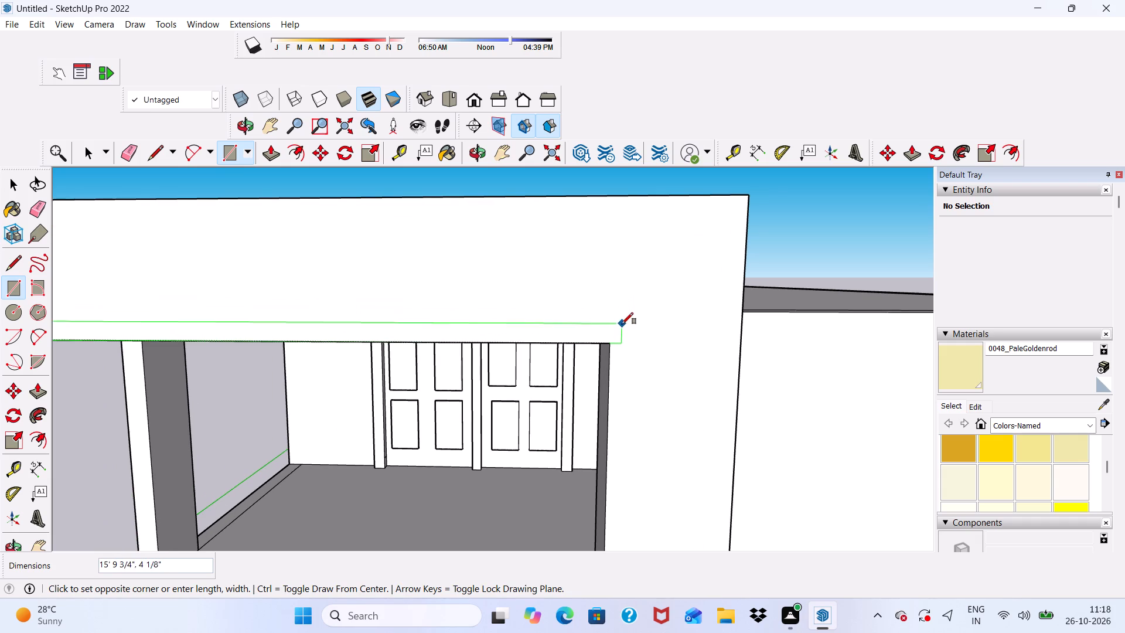
{"action": "scroll", "coordinate": [623, 329], "scroll_direction": "up", "scroll_amount": 3}
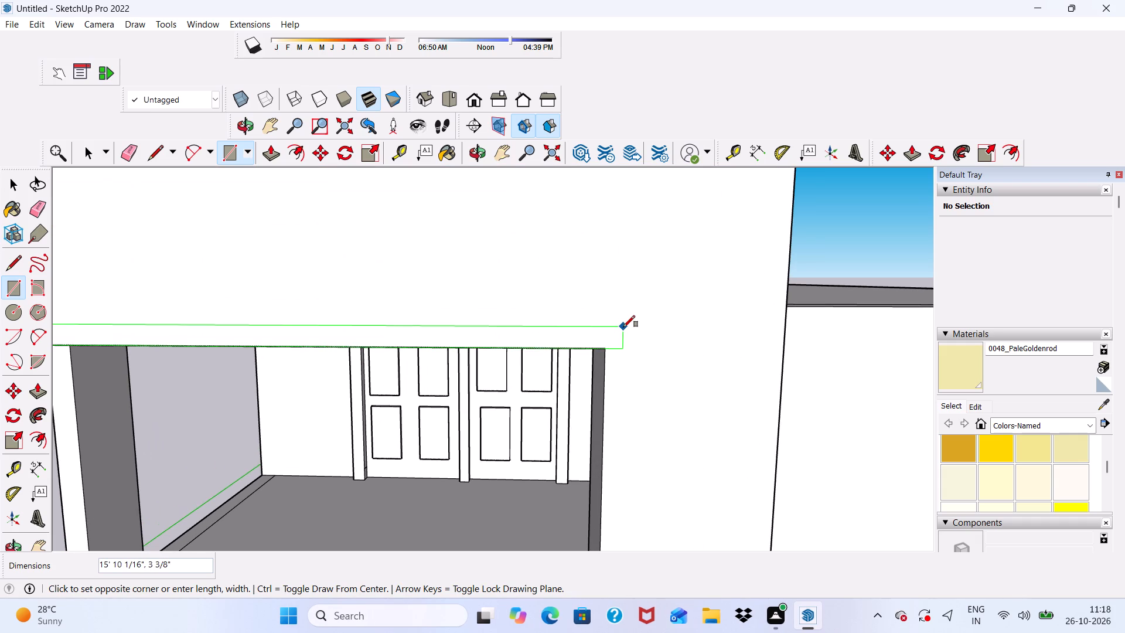
{"action": "left_click", "coordinate": [623, 328]}
Draw a second thin rectangle about 15' 8 9/16" by 3 3/16" across the upper beam's front face, above the bottom strip.
{"action": "scroll", "coordinate": [619, 300], "scroll_direction": "down", "scroll_amount": 12}
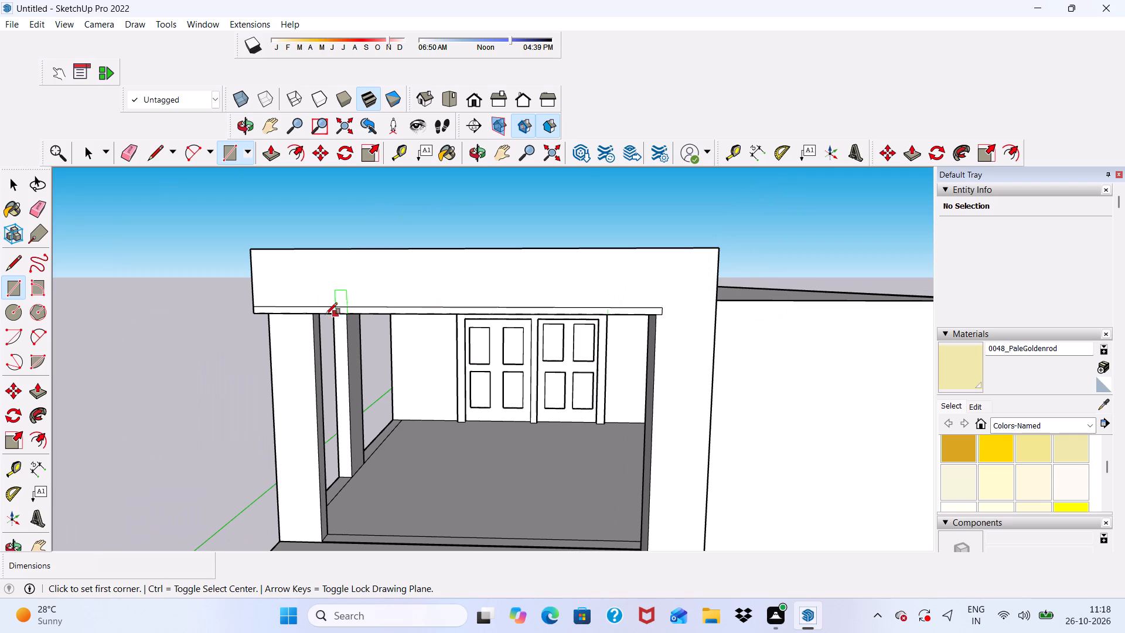
{"action": "middle_click_drag", "start_coordinate": [264, 299], "coordinate": [268, 345]}
{"action": "scroll", "coordinate": [265, 355], "scroll_direction": "up", "scroll_amount": 6}
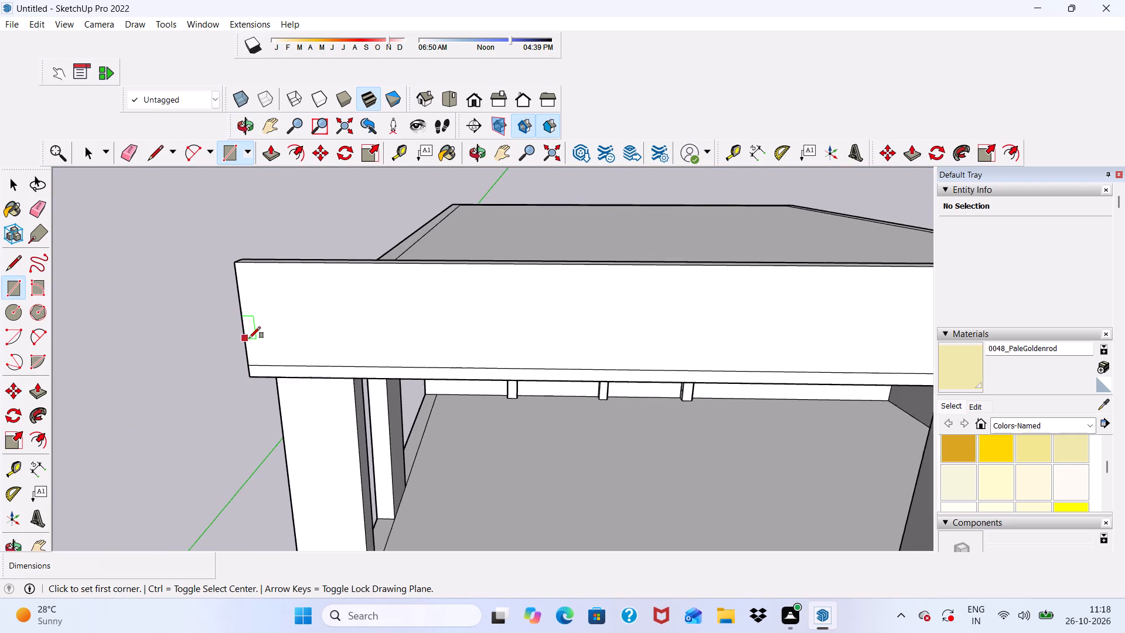
{"action": "scroll", "coordinate": [249, 338], "scroll_direction": "up", "scroll_amount": 2}
{"action": "left_click", "coordinate": [245, 322]}
{"action": "scroll", "coordinate": [242, 332], "scroll_direction": "down", "scroll_amount": 5}
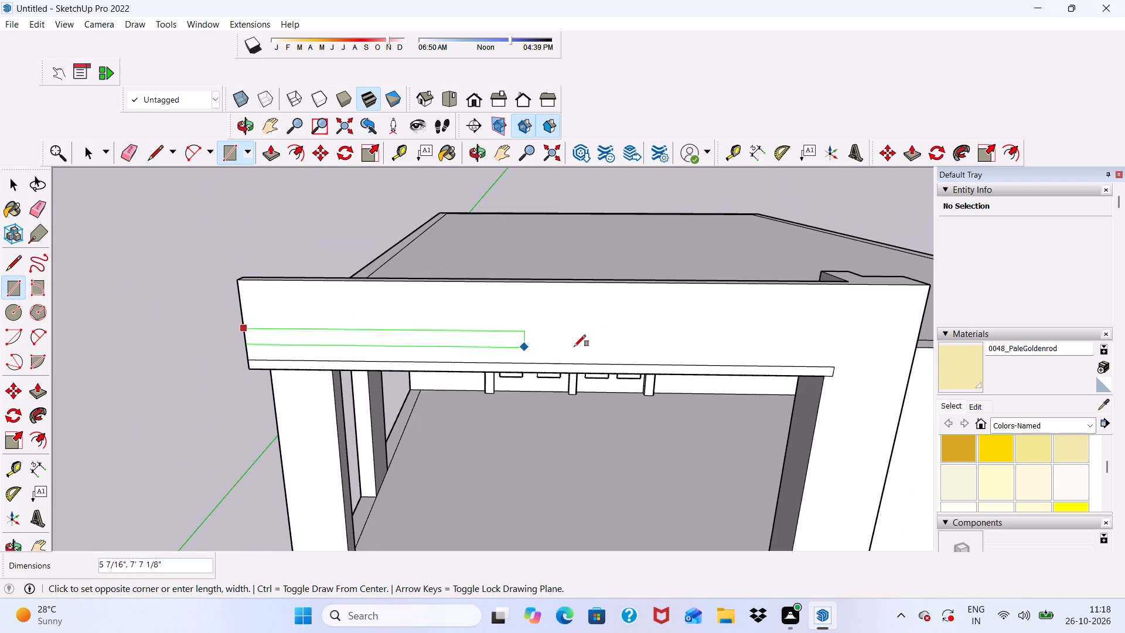
{"action": "scroll", "coordinate": [704, 338], "scroll_direction": "up", "scroll_amount": 3}
{"action": "scroll", "coordinate": [858, 331], "scroll_direction": "up", "scroll_amount": 9}
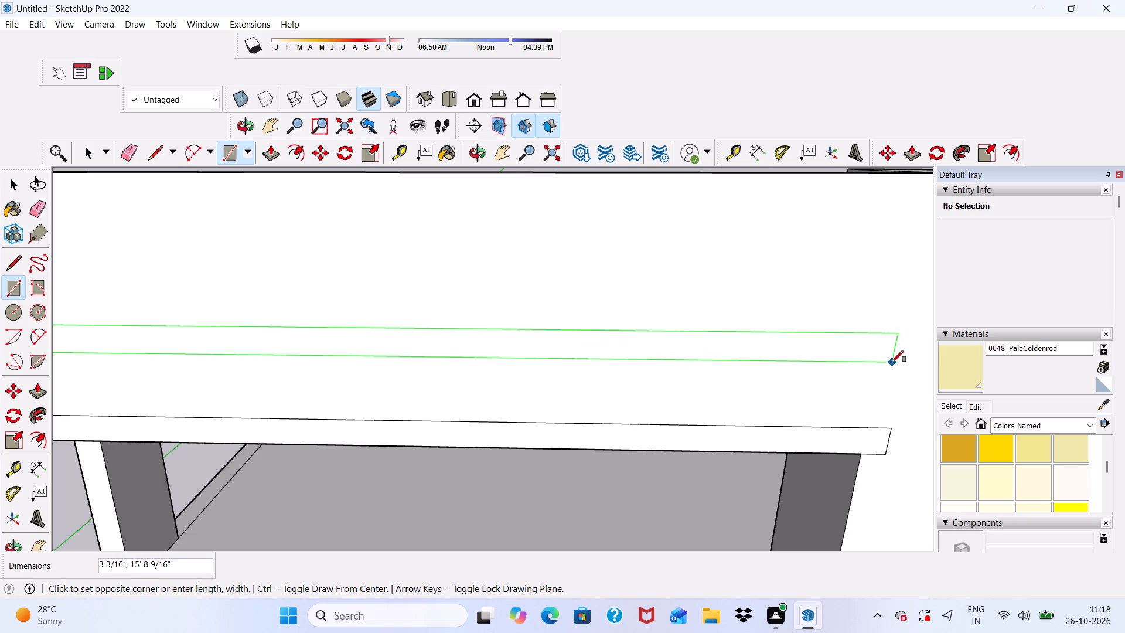
{"action": "left_click", "coordinate": [892, 361]}
{"action": "scroll", "coordinate": [848, 294], "scroll_direction": "down", "scroll_amount": 2}
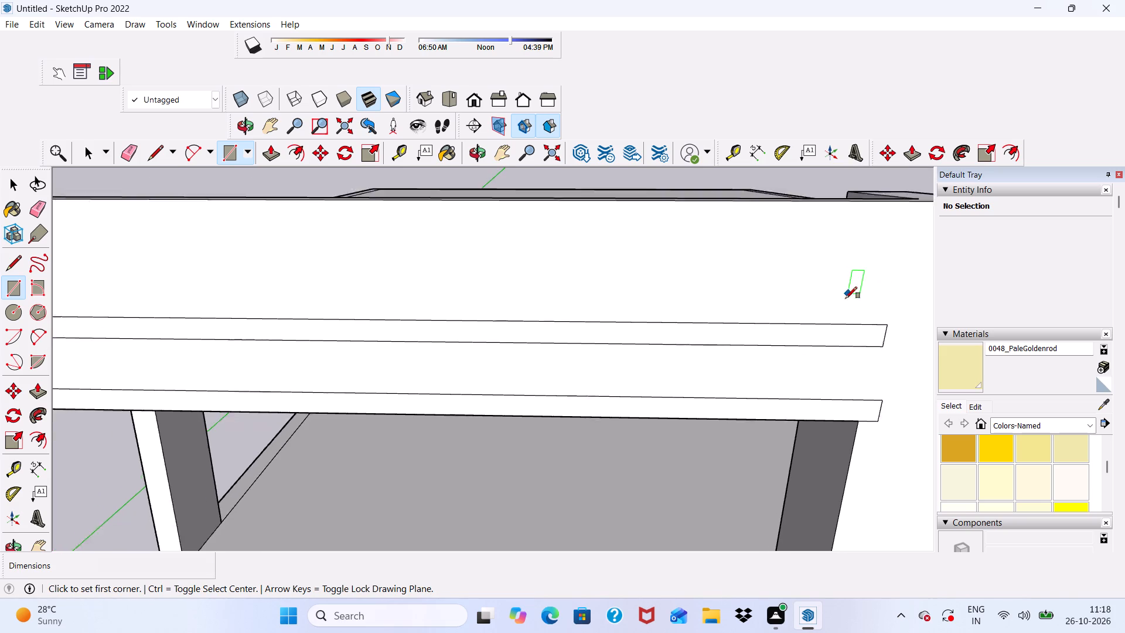
{"action": "scroll", "coordinate": [846, 298], "scroll_direction": "down", "scroll_amount": 7}
Push/Pull the upper thin strip on the beam's front face outward 3".
{"action": "left_click", "coordinate": [275, 147]}
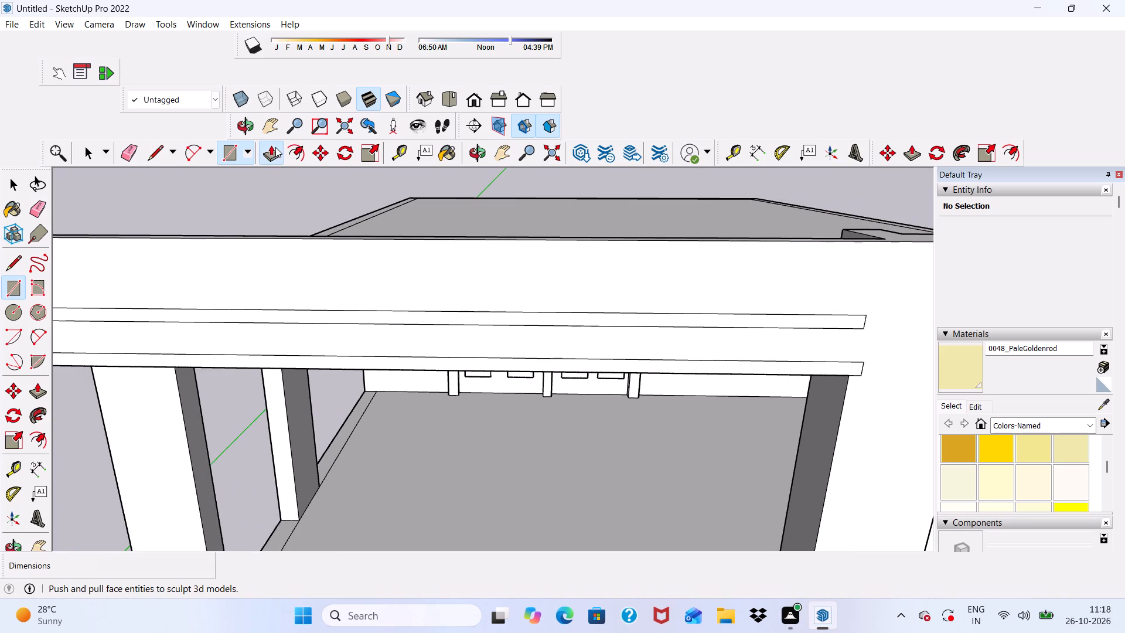
{"action": "scroll", "coordinate": [279, 243], "scroll_direction": "up", "scroll_amount": 3}
{"action": "left_click", "coordinate": [247, 321]}
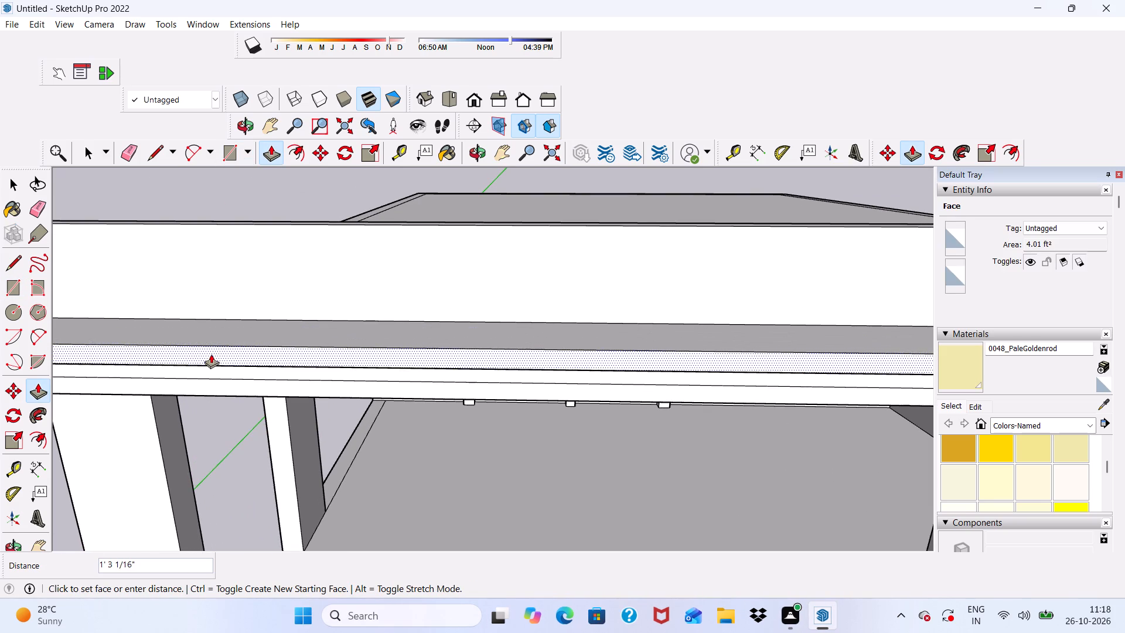
{"action": "type", "text": "3\""}
{"action": "key", "text": "Return"}
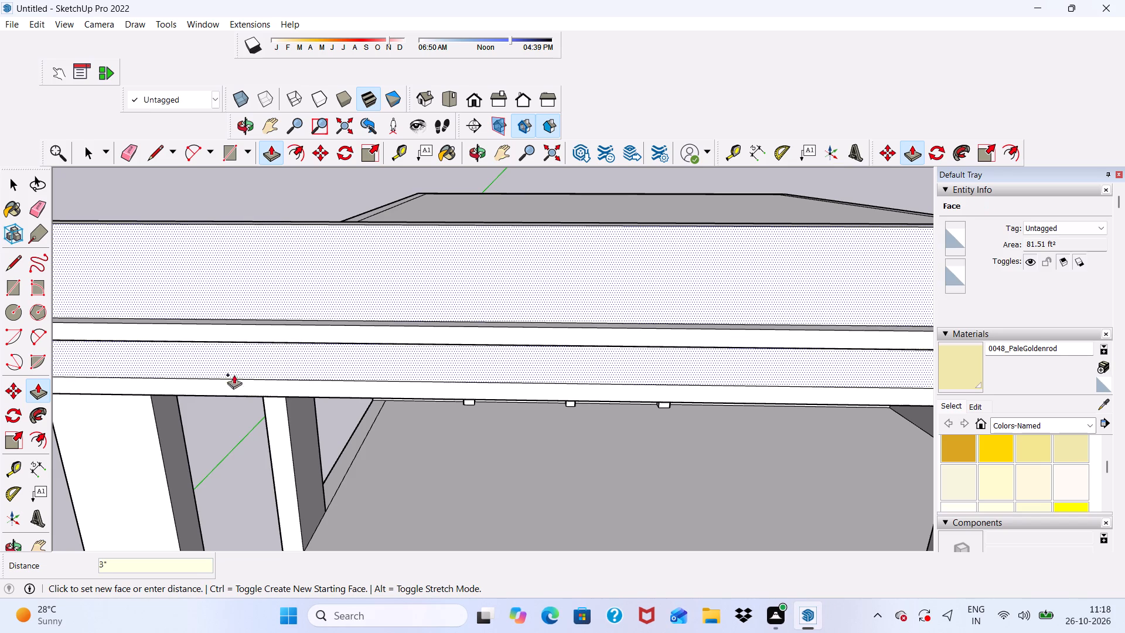
Push/Pull the strip along the beam's bottom edge outward 3".
{"action": "scroll", "coordinate": [249, 444], "scroll_direction": "down", "scroll_amount": 2}
{"action": "scroll", "coordinate": [243, 362], "scroll_direction": "down", "scroll_amount": 3}
{"action": "scroll", "coordinate": [230, 394], "scroll_direction": "up", "scroll_amount": 9}
{"action": "left_click", "coordinate": [214, 404]}
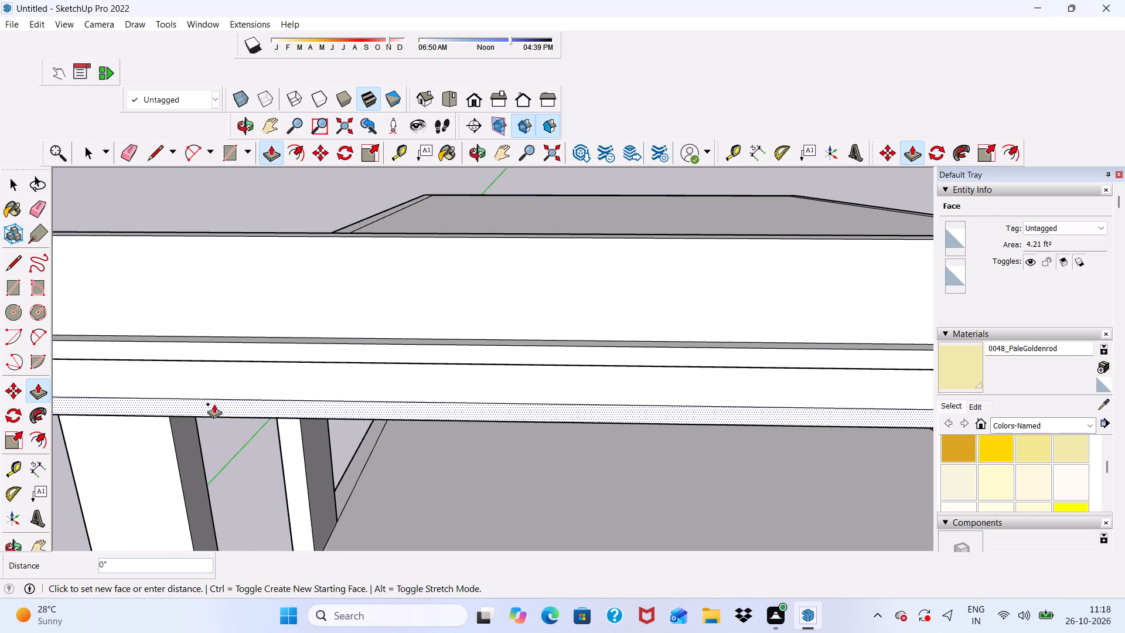
{"action": "type", "text": "3\""}
{"action": "key", "text": "Return"}
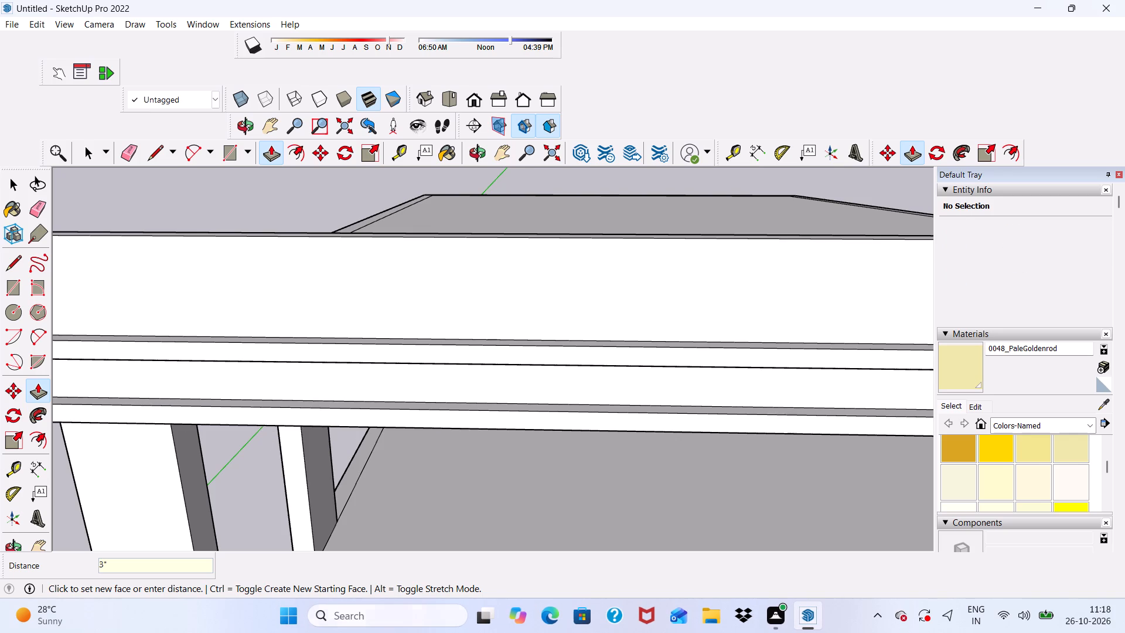
Examine the beam's projecting strips and the balcony frame from the front, the side and below.
{"action": "scroll", "coordinate": [431, 379], "scroll_direction": "down", "scroll_amount": 2}
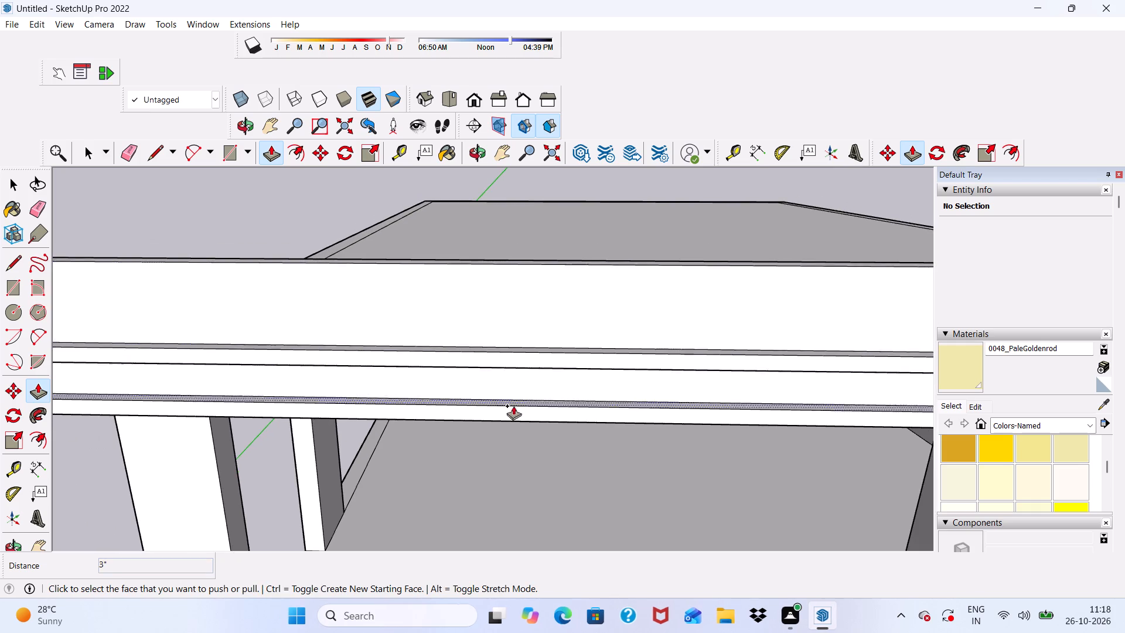
{"action": "scroll", "coordinate": [513, 406], "scroll_direction": "up", "scroll_amount": 5}
{"action": "scroll", "coordinate": [464, 379], "scroll_direction": "down", "scroll_amount": 5}
{"action": "middle_click_drag", "start_coordinate": [423, 359], "coordinate": [493, 354]}
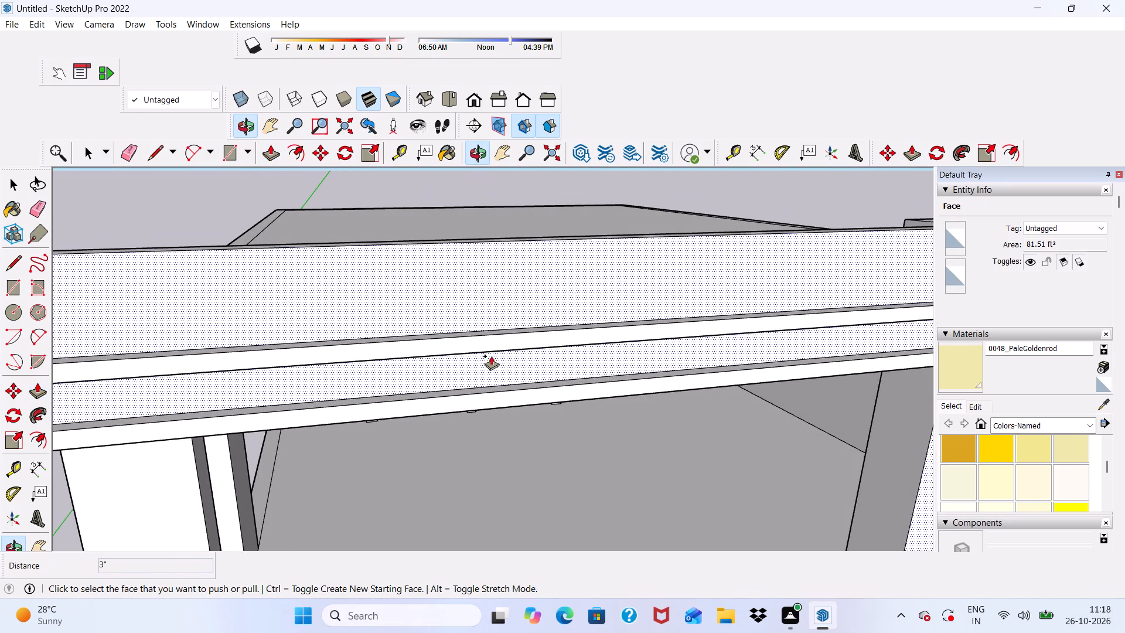
{"action": "key", "text": "space"}
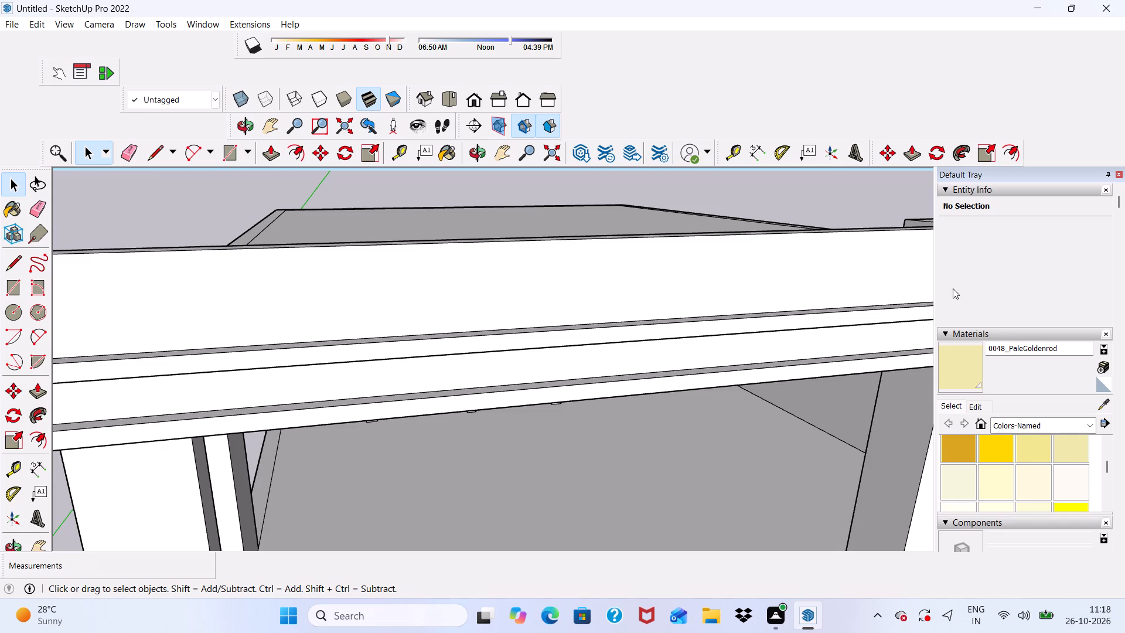
{"action": "scroll", "coordinate": [507, 378], "scroll_direction": "down", "scroll_amount": 2}
{"action": "scroll", "coordinate": [609, 219], "scroll_direction": "down", "scroll_amount": 7}
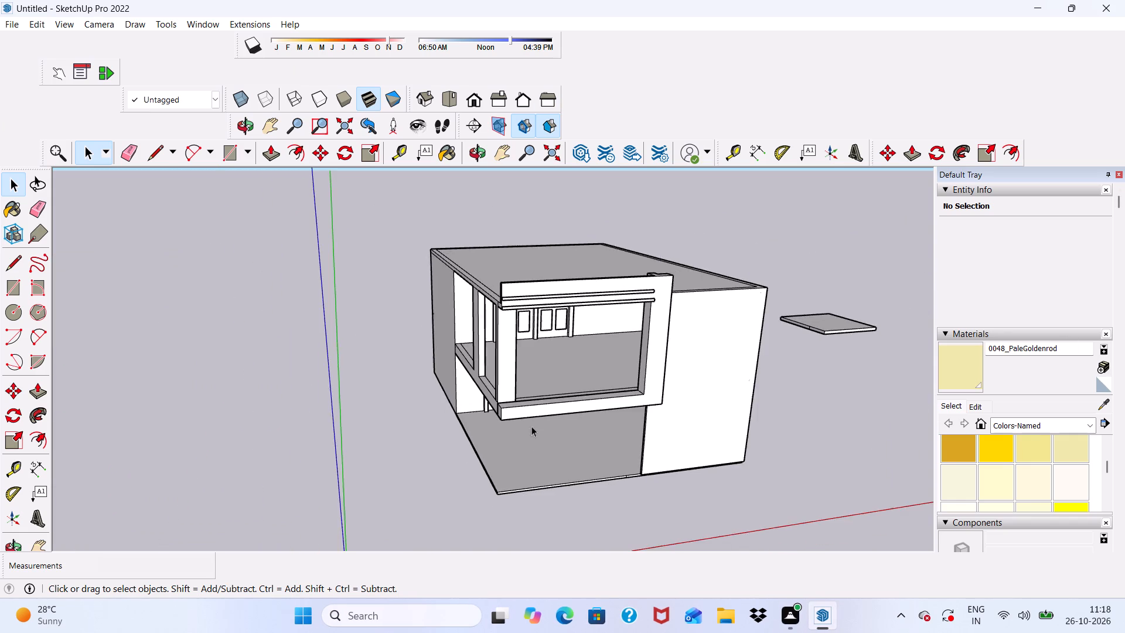
{"action": "middle_click_drag", "start_coordinate": [540, 387], "coordinate": [507, 376]}
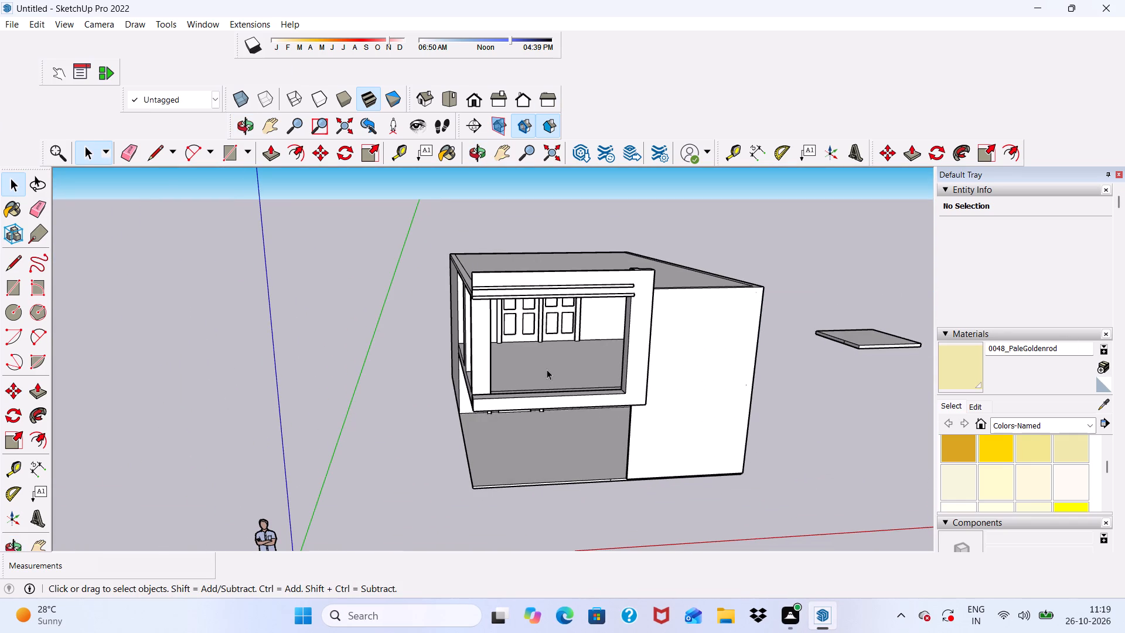
{"action": "scroll", "coordinate": [577, 315], "scroll_direction": "up", "scroll_amount": 5}
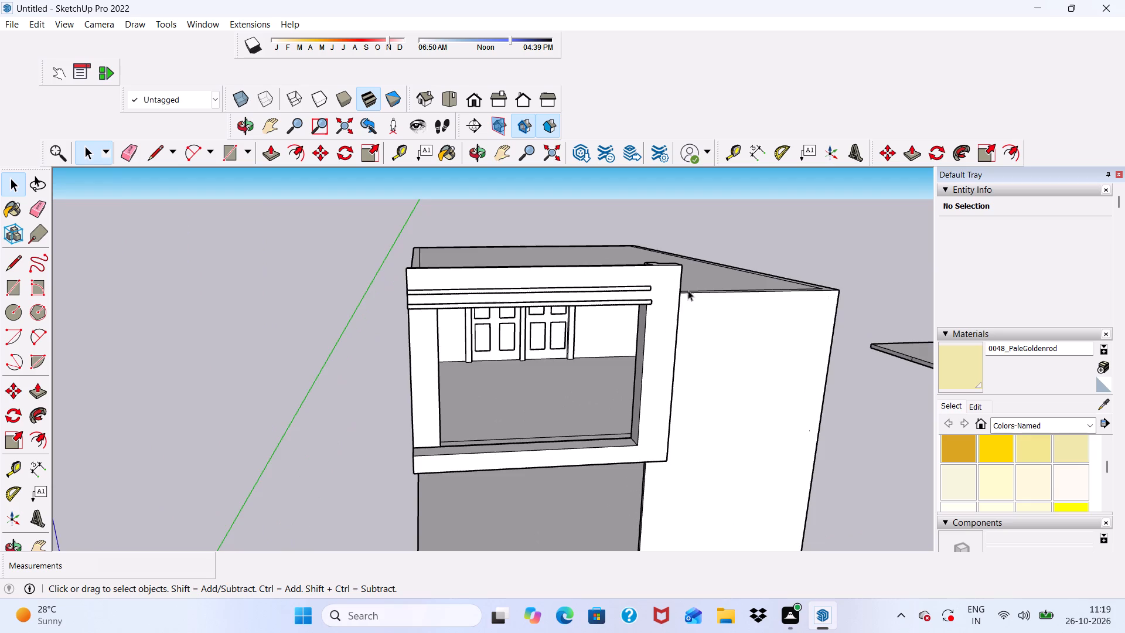
{"action": "scroll", "coordinate": [688, 290], "scroll_direction": "up", "scroll_amount": 8}
{"action": "scroll", "coordinate": [621, 285], "scroll_direction": "down", "scroll_amount": 2}
{"action": "middle_click_drag", "start_coordinate": [620, 287], "coordinate": [505, 294]}
{"action": "scroll", "coordinate": [505, 294], "scroll_direction": "up", "scroll_amount": 6}
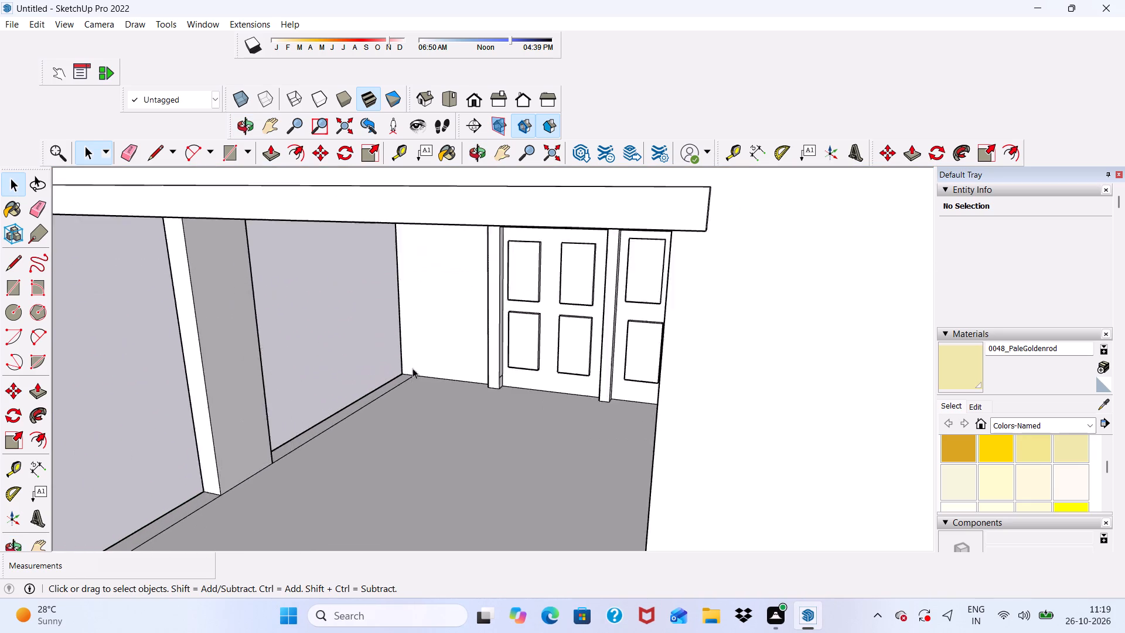
{"action": "scroll", "coordinate": [455, 353], "scroll_direction": "down", "scroll_amount": 3}
{"action": "scroll", "coordinate": [606, 343], "scroll_direction": "down", "scroll_amount": 4}
{"action": "middle_click_drag", "start_coordinate": [560, 353], "coordinate": [768, 319]}
{"action": "scroll", "coordinate": [761, 321], "scroll_direction": "down", "scroll_amount": 2}
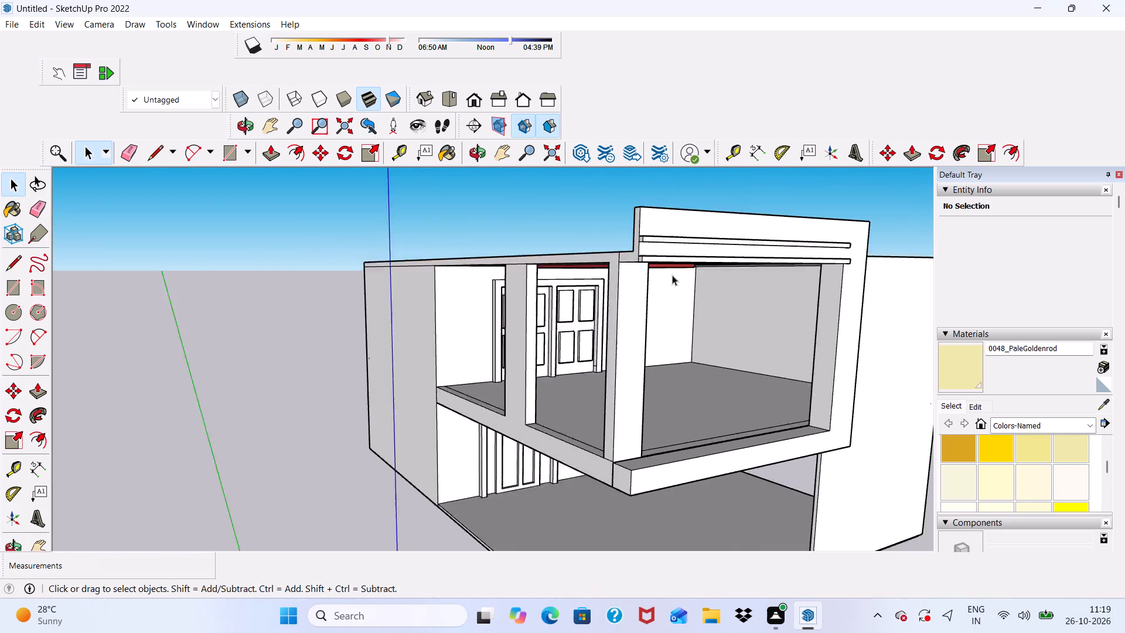
{"action": "scroll", "coordinate": [672, 275], "scroll_direction": "down", "scroll_amount": 1}
{"action": "scroll", "coordinate": [742, 205], "scroll_direction": "up", "scroll_amount": 6}
{"action": "scroll", "coordinate": [653, 362], "scroll_direction": "down", "scroll_amount": 5}
{"action": "scroll", "coordinate": [534, 382], "scroll_direction": "down", "scroll_amount": 4}
{"action": "middle_click_drag", "start_coordinate": [617, 417], "coordinate": [746, 365]}
{"action": "scroll", "coordinate": [448, 421], "scroll_direction": "up", "scroll_amount": 4}
{"action": "scroll", "coordinate": [615, 381], "scroll_direction": "down", "scroll_amount": 4}
{"action": "middle_click_drag", "start_coordinate": [624, 420], "coordinate": [622, 336]}
{"action": "scroll", "coordinate": [595, 376], "scroll_direction": "down", "scroll_amount": 2}
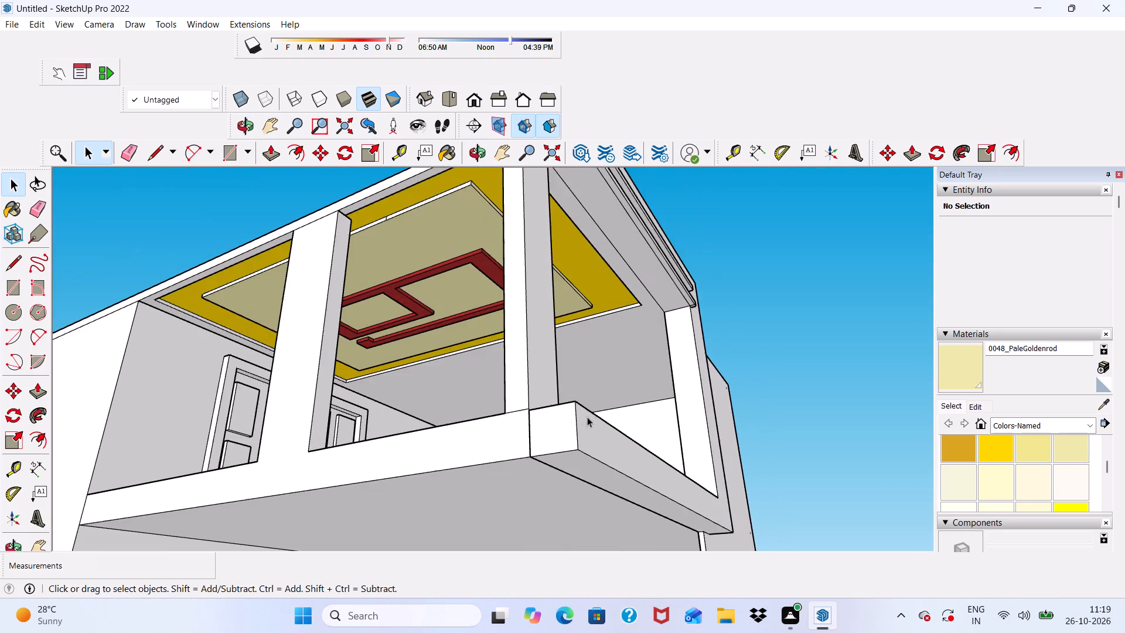
Push/Pull the underside of the beam's lower projecting strip downward about 1 1/8".
{"action": "middle_click_drag", "start_coordinate": [587, 417], "coordinate": [571, 466]}
{"action": "scroll", "coordinate": [653, 236], "scroll_direction": "up", "scroll_amount": 4}
{"action": "scroll", "coordinate": [638, 233], "scroll_direction": "down", "scroll_amount": 5}
{"action": "scroll", "coordinate": [574, 186], "scroll_direction": "up", "scroll_amount": 4}
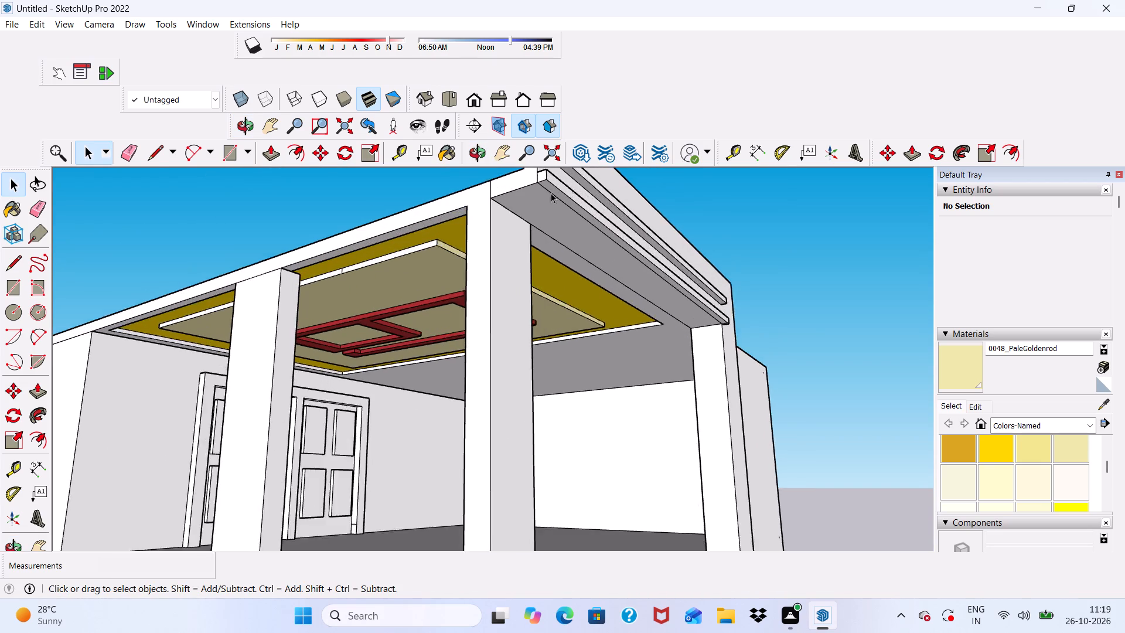
{"action": "scroll", "coordinate": [551, 193], "scroll_direction": "up", "scroll_amount": 7}
{"action": "left_click", "coordinate": [557, 193]}
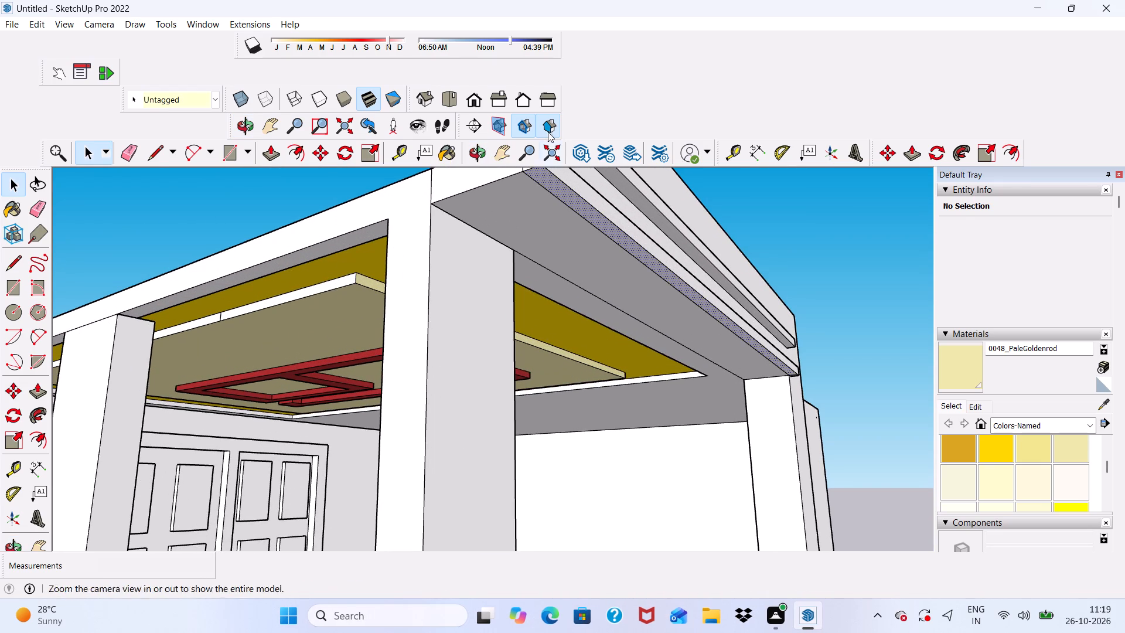
{"action": "left_click", "coordinate": [270, 148]}
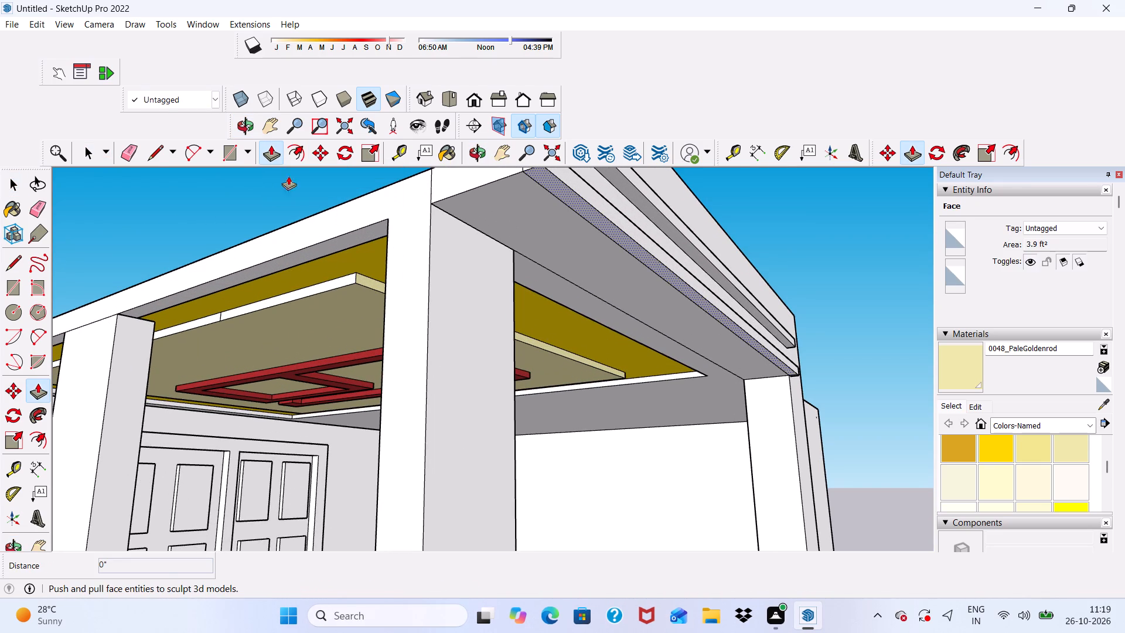
{"action": "scroll", "coordinate": [643, 178], "scroll_direction": "up", "scroll_amount": 4}
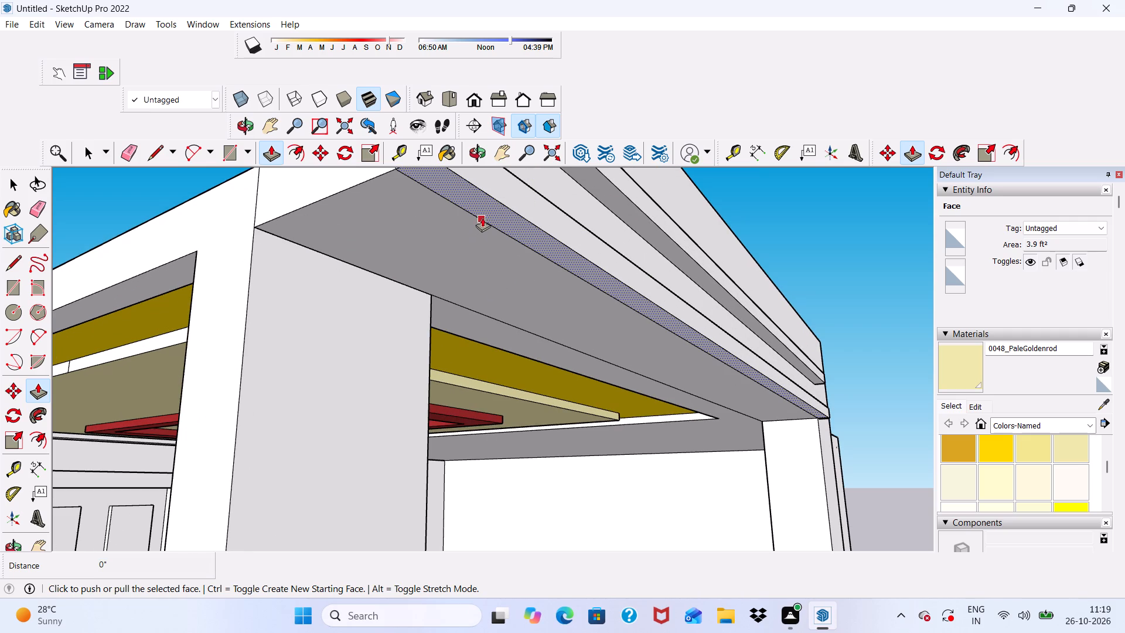
{"action": "left_click", "coordinate": [482, 205]}
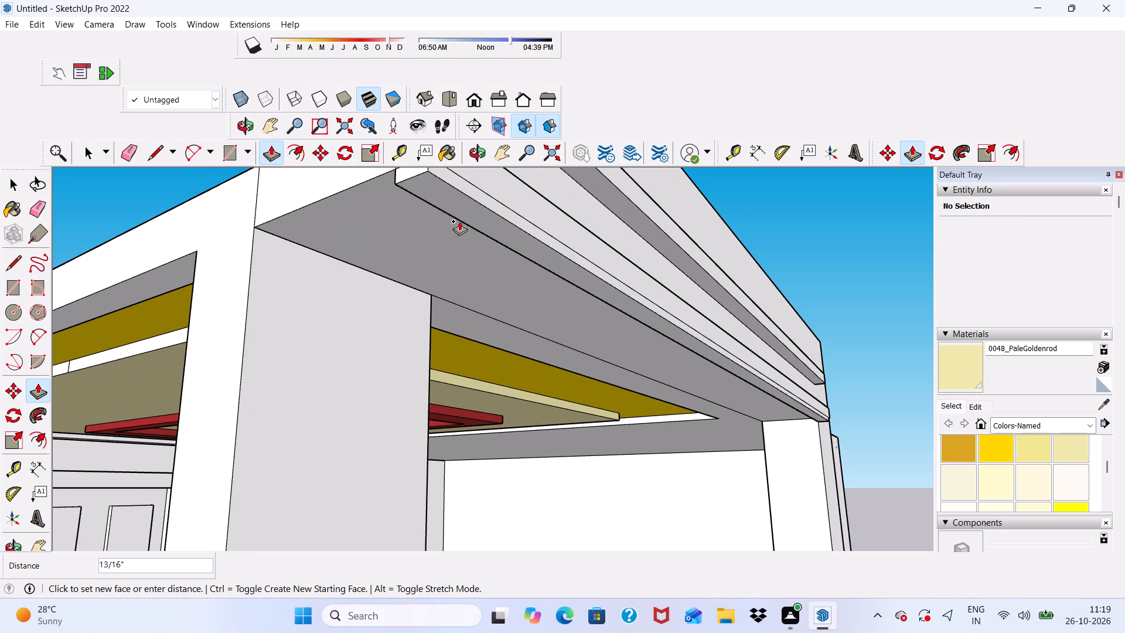
{"action": "left_click", "coordinate": [455, 218]}
Erase the leftover dividing edges on the lower strip's front and end faces.
{"action": "middle_click_drag", "start_coordinate": [457, 244], "coordinate": [474, 283]}
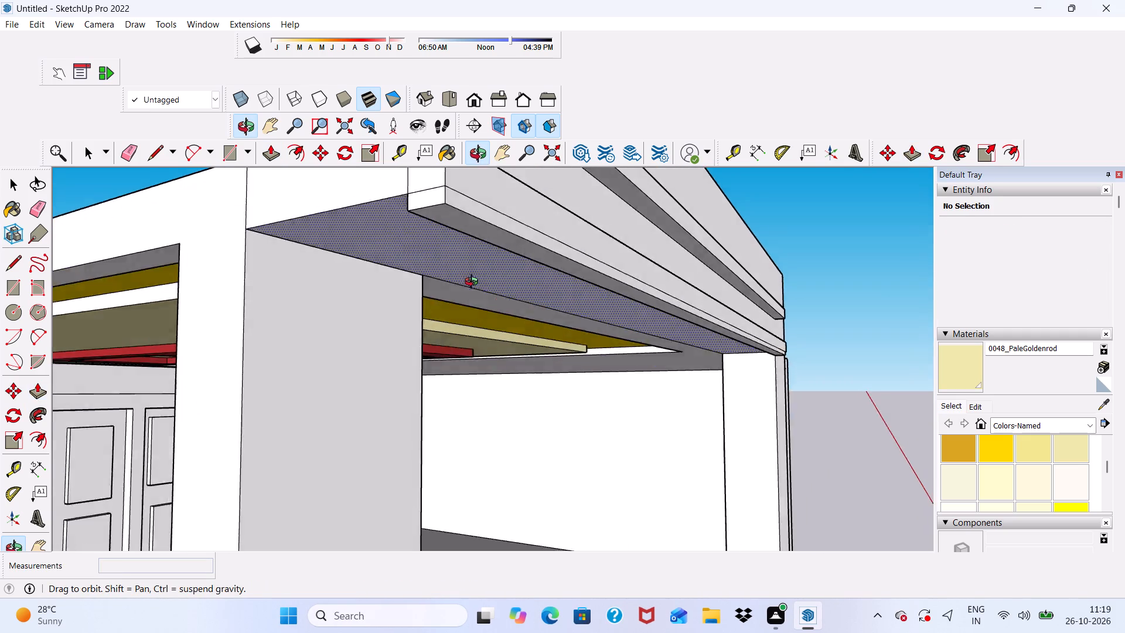
{"action": "middle_click_drag", "start_coordinate": [474, 283], "coordinate": [473, 328]}
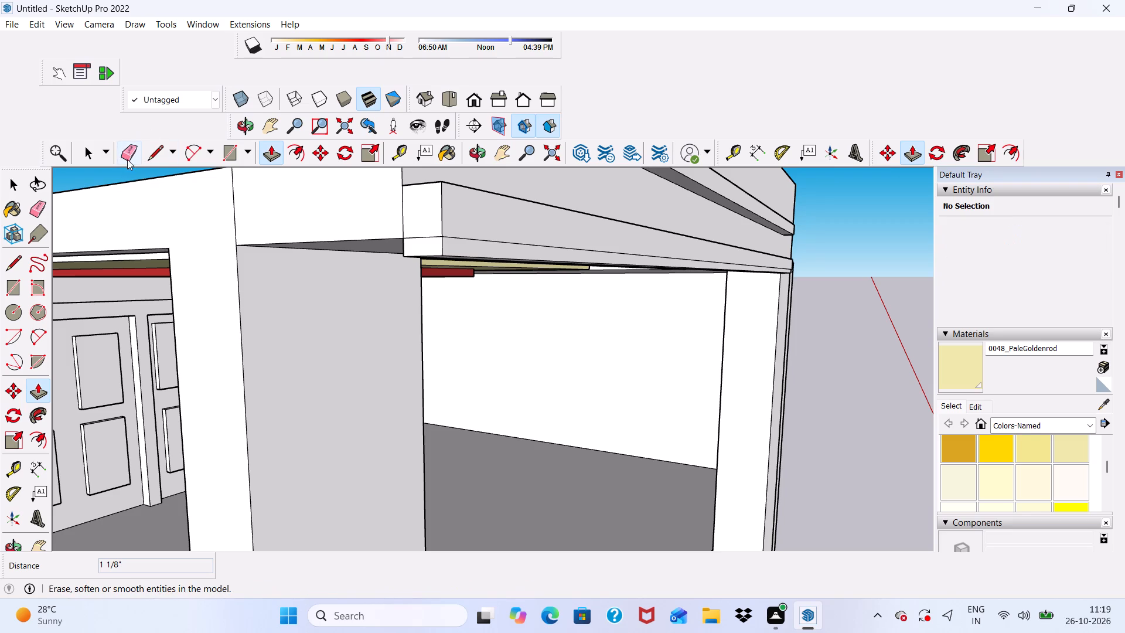
{"action": "left_click", "coordinate": [127, 159]}
{"action": "scroll", "coordinate": [505, 384], "scroll_direction": "up", "scroll_amount": 2}
{"action": "scroll", "coordinate": [457, 239], "scroll_direction": "down", "scroll_amount": 5}
{"action": "scroll", "coordinate": [475, 203], "scroll_direction": "up", "scroll_amount": 4}
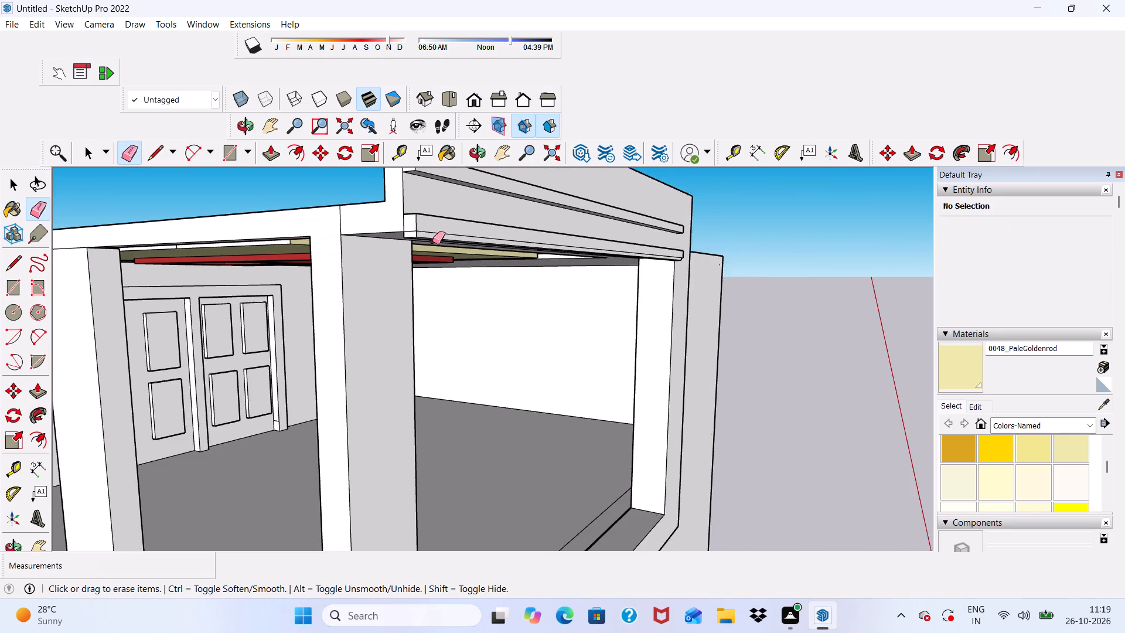
{"action": "scroll", "coordinate": [432, 241], "scroll_direction": "up", "scroll_amount": 3}
{"action": "left_click", "coordinate": [436, 235]}
{"action": "scroll", "coordinate": [386, 233], "scroll_direction": "up", "scroll_amount": 8}
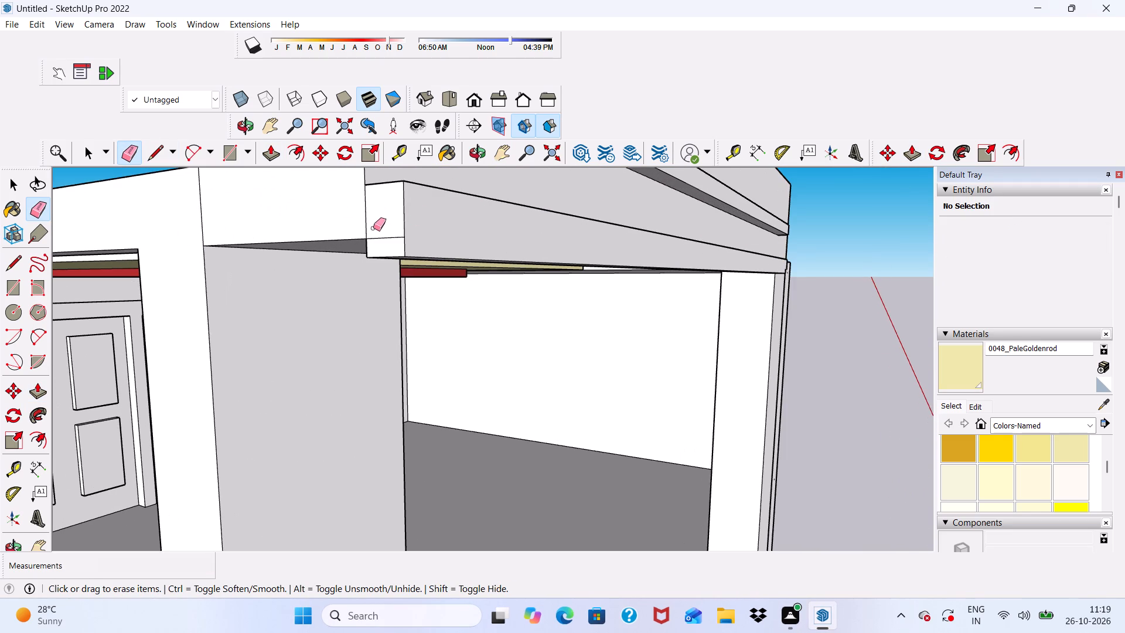
{"action": "left_click", "coordinate": [377, 232]}
{"action": "left_click", "coordinate": [377, 239]}
{"action": "left_click", "coordinate": [378, 244]}
{"action": "scroll", "coordinate": [281, 247], "scroll_direction": "down", "scroll_amount": 7}
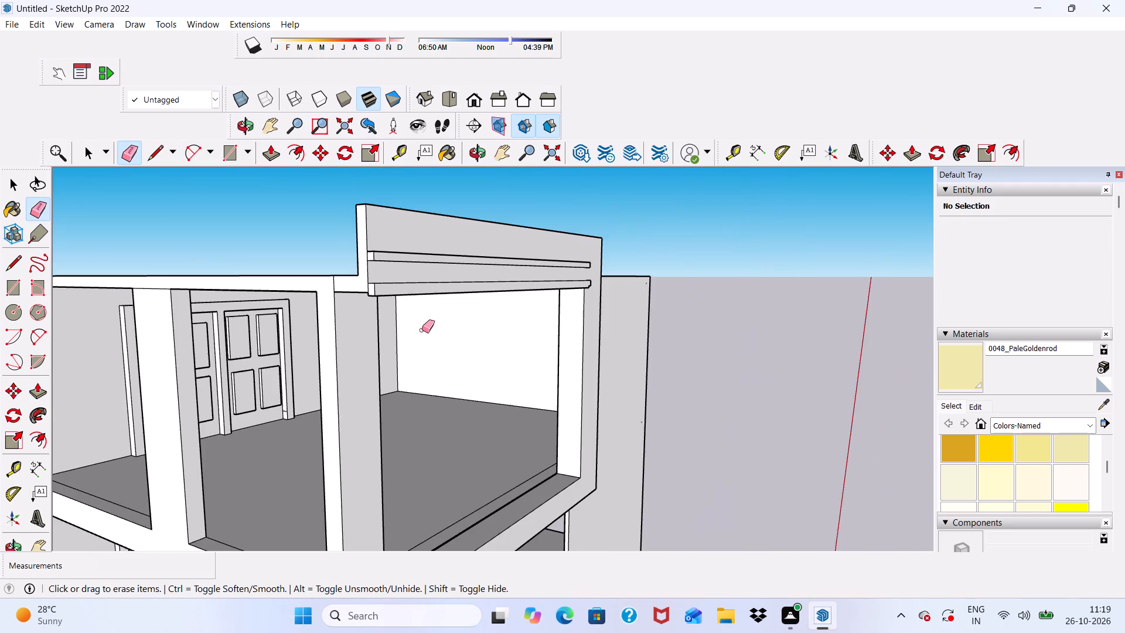
Push/Pull the small underside face at the lower strip's wall-side end down 1 1/8", flush with the rest of the strip.
{"action": "middle_click_drag", "start_coordinate": [422, 330], "coordinate": [432, 240]}
{"action": "middle_click_drag", "start_coordinate": [618, 302], "coordinate": [363, 363]}
{"action": "scroll", "coordinate": [422, 227], "scroll_direction": "up", "scroll_amount": 3}
{"action": "scroll", "coordinate": [282, 170], "scroll_direction": "up", "scroll_amount": 3}
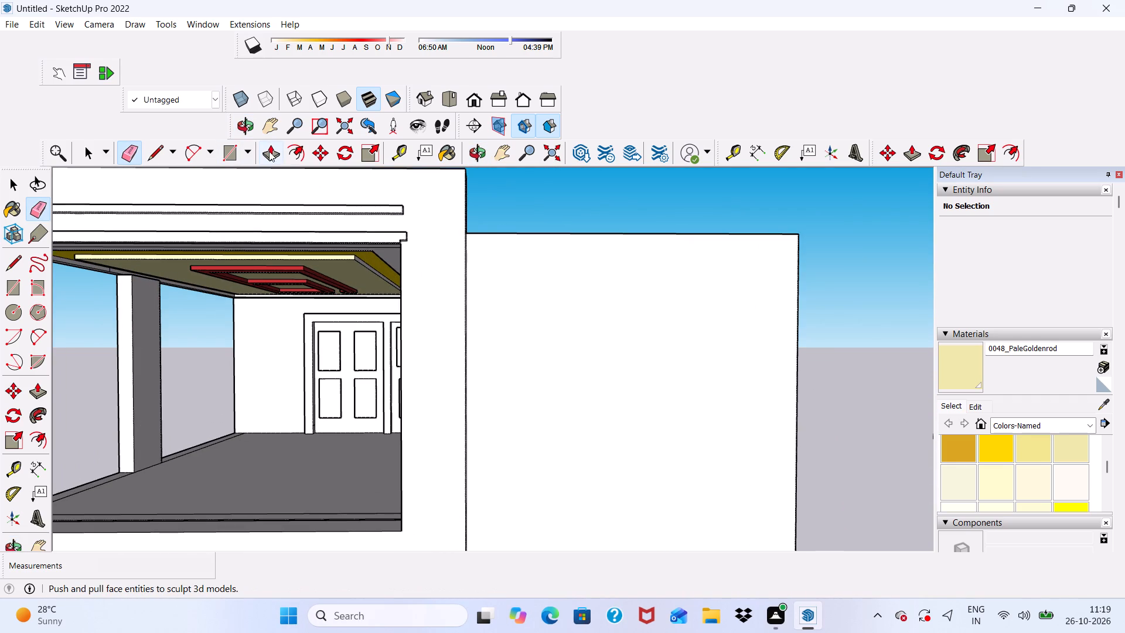
{"action": "left_click_drag", "start_coordinate": [269, 144], "coordinate": [263, 142]}
{"action": "scroll", "coordinate": [469, 366], "scroll_direction": "up", "scroll_amount": 5}
{"action": "scroll", "coordinate": [326, 230], "scroll_direction": "down", "scroll_amount": 7}
{"action": "scroll", "coordinate": [352, 273], "scroll_direction": "up", "scroll_amount": 20}
{"action": "scroll", "coordinate": [352, 273], "scroll_direction": "up", "scroll_amount": 5}
{"action": "left_click", "coordinate": [364, 229]}
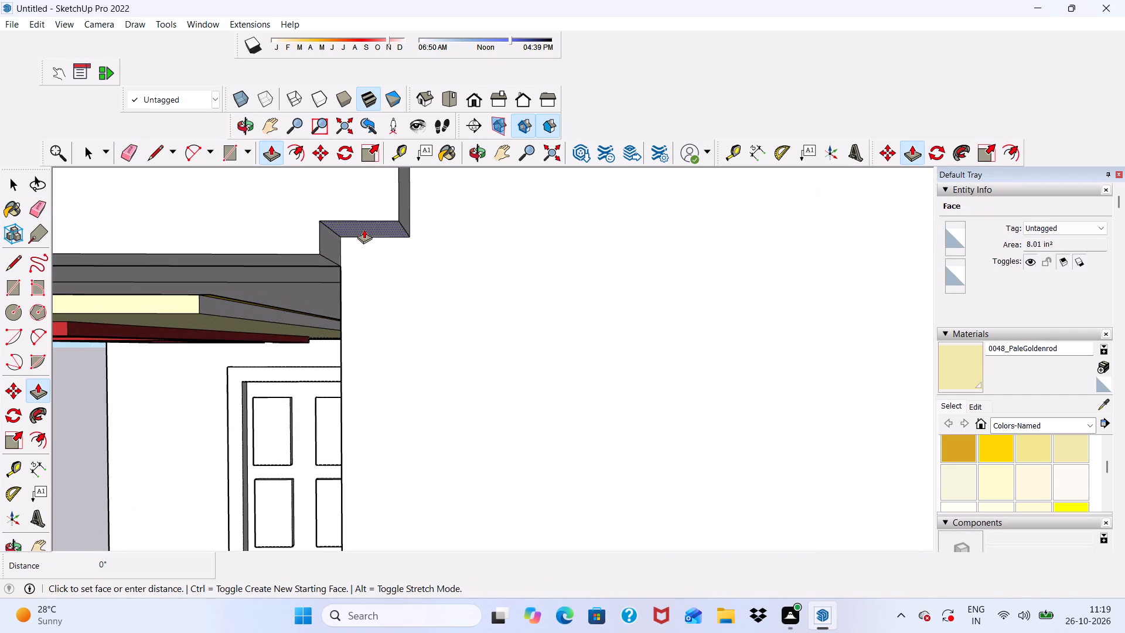
{"action": "left_click", "coordinate": [305, 262]}
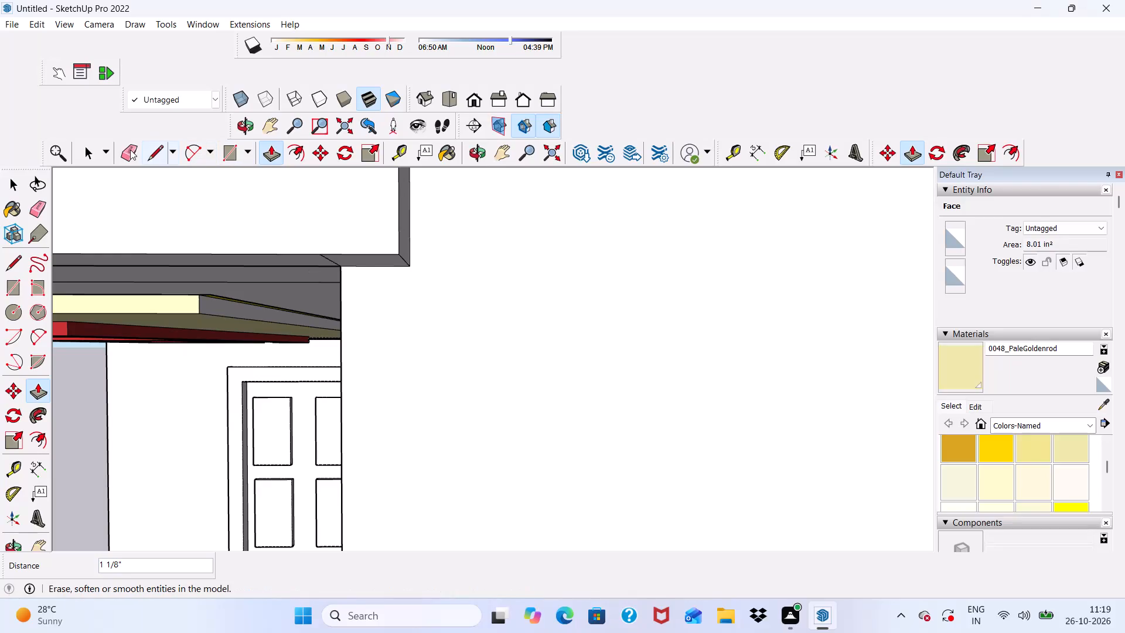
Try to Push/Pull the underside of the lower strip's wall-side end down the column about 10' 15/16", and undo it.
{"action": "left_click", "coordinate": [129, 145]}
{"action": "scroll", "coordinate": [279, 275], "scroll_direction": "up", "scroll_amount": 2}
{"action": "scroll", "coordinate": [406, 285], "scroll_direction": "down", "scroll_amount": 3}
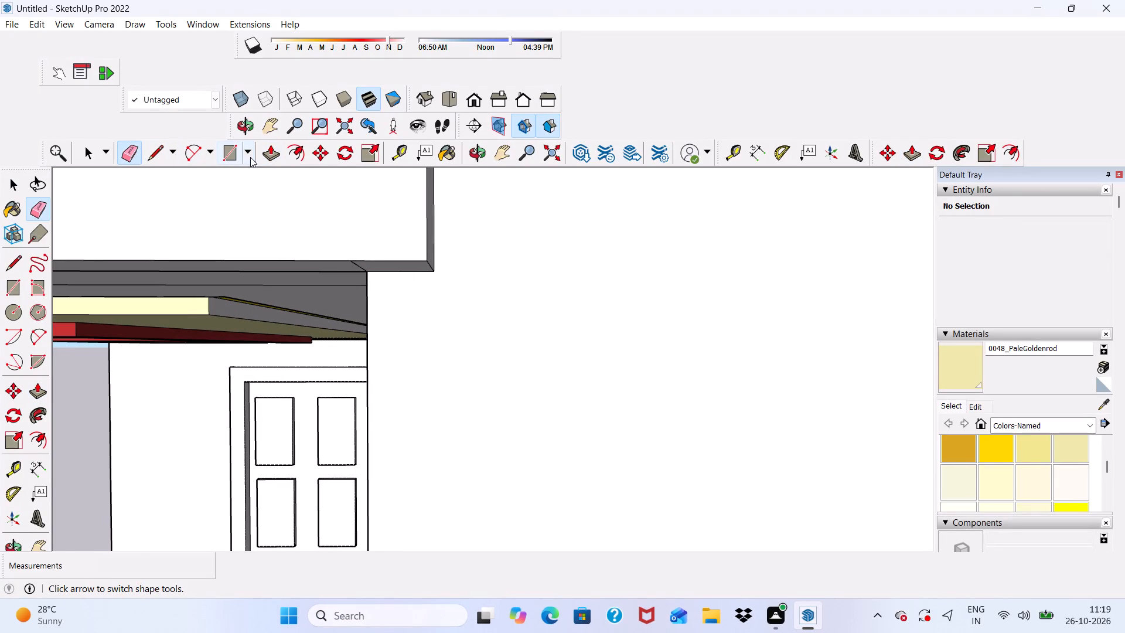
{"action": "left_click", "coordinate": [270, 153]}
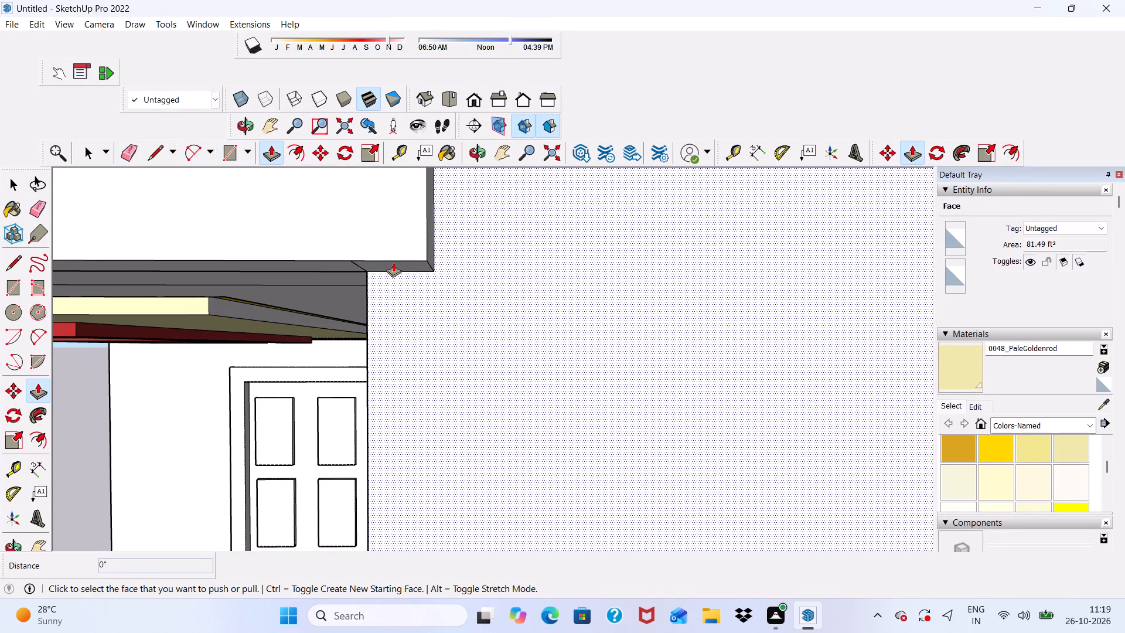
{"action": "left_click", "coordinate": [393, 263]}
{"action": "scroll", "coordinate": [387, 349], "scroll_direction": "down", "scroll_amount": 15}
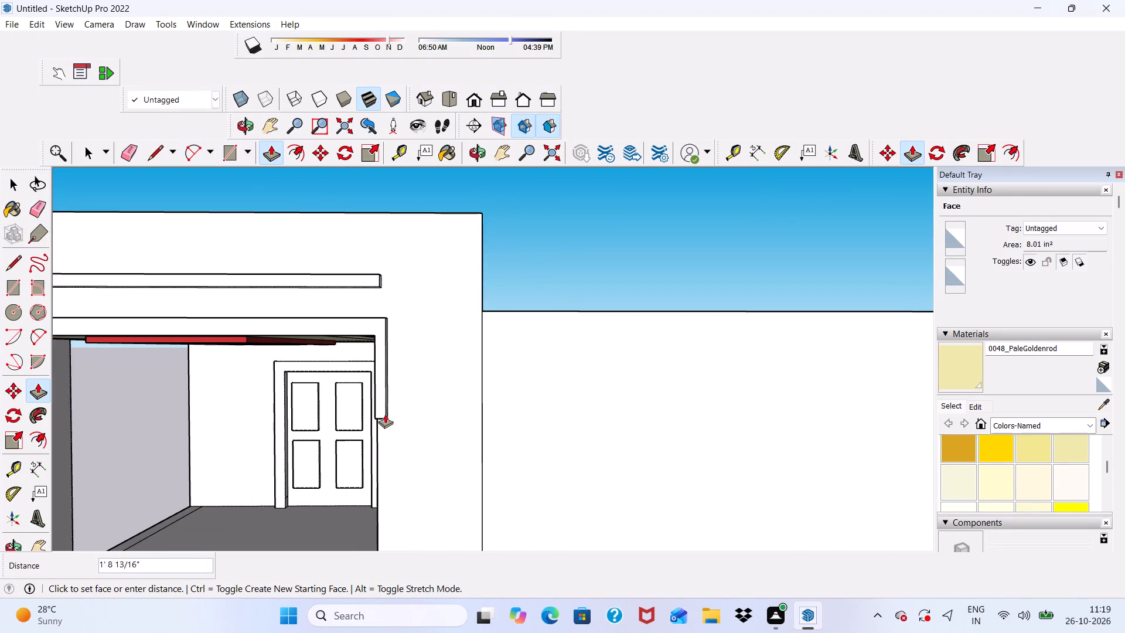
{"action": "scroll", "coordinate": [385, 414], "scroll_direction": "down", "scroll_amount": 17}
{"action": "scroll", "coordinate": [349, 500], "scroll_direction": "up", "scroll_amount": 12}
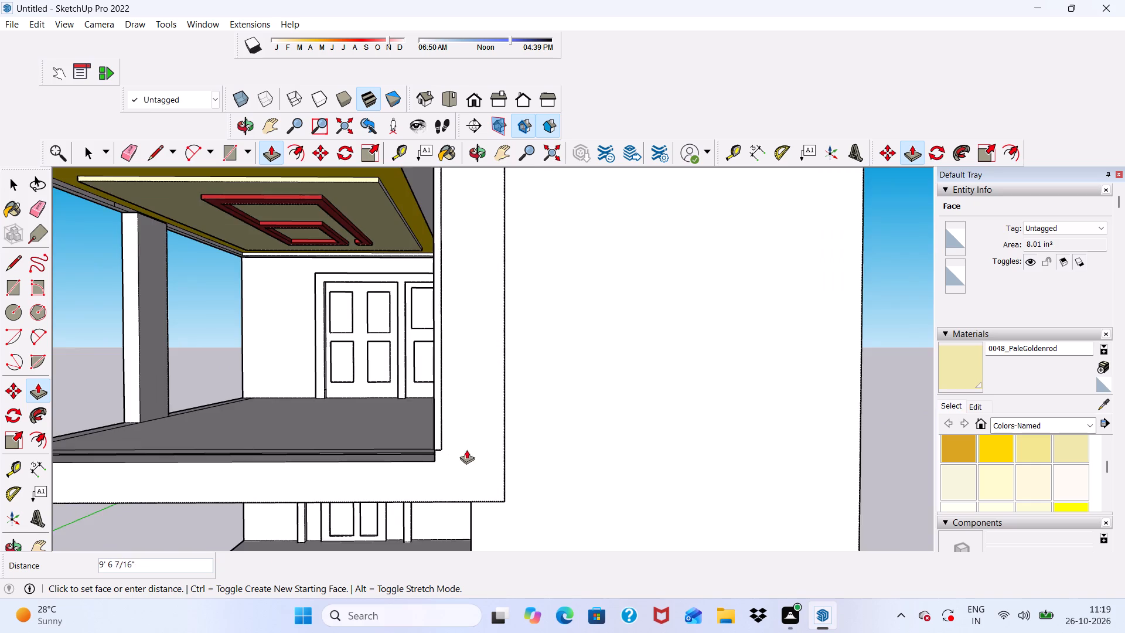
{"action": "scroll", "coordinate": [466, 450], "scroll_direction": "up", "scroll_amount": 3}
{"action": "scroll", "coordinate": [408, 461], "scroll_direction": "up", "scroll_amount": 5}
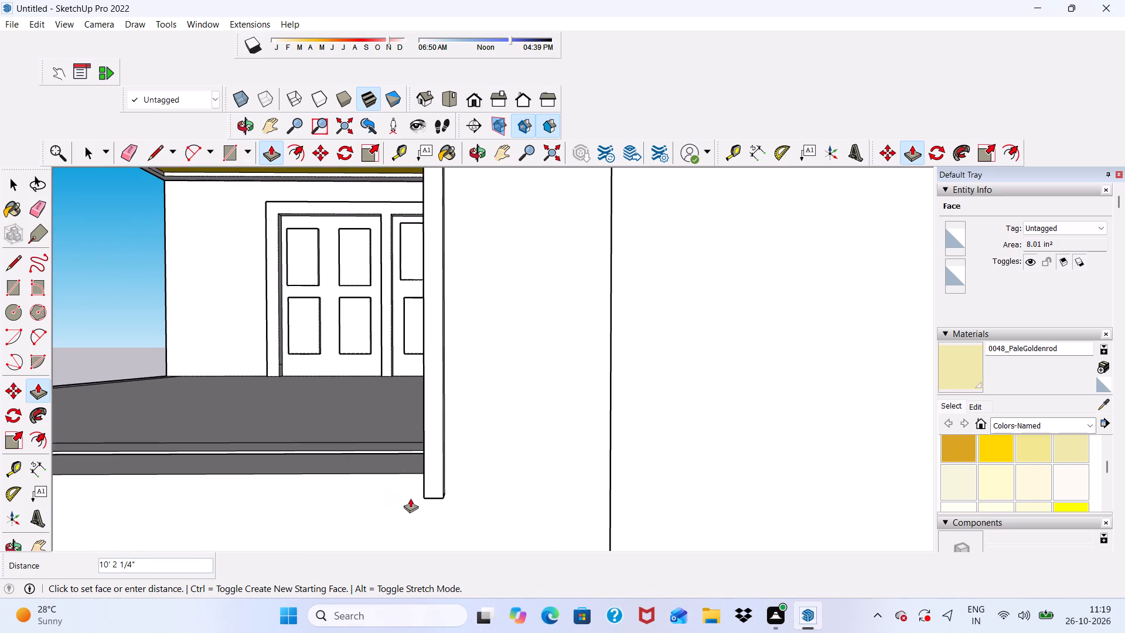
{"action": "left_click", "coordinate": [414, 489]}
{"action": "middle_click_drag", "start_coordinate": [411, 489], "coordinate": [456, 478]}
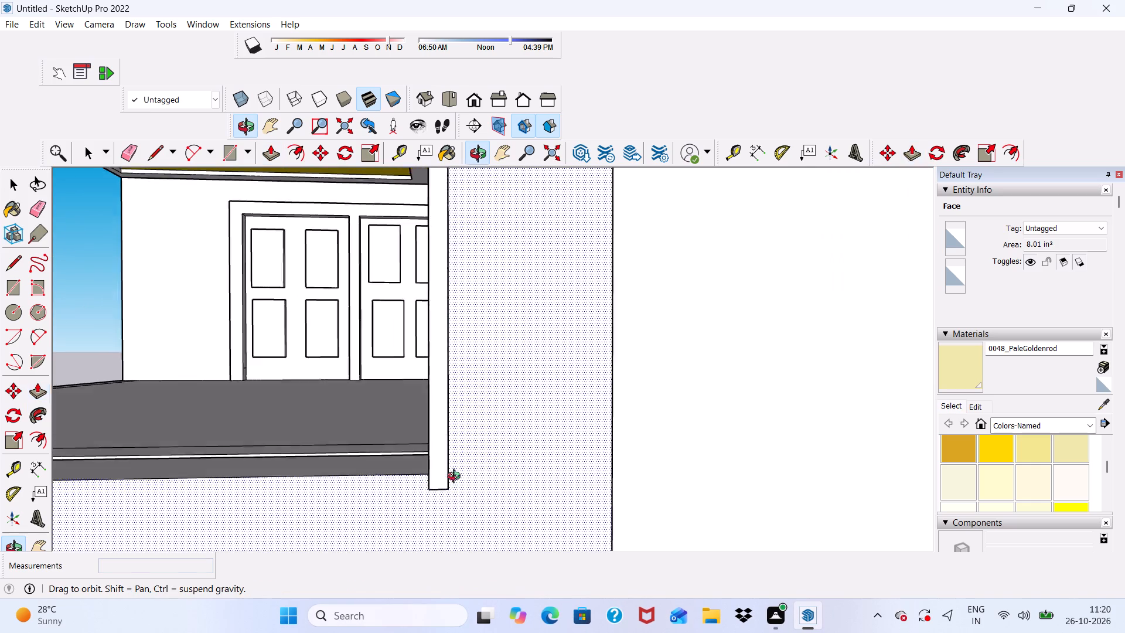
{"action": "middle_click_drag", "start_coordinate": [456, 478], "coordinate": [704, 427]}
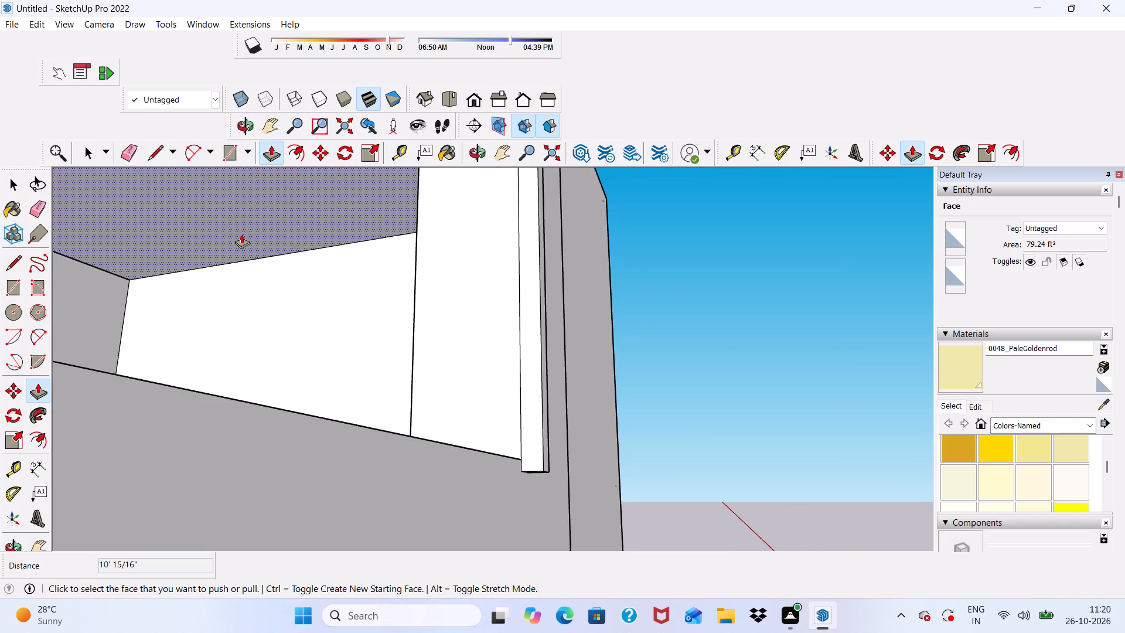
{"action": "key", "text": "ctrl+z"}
Push/Pull the underside of the lower strip's wall-side end down the column about 10' 3 1/16", ending just below the balcony floor edge.
{"action": "scroll", "coordinate": [496, 438], "scroll_direction": "down", "scroll_amount": 10}
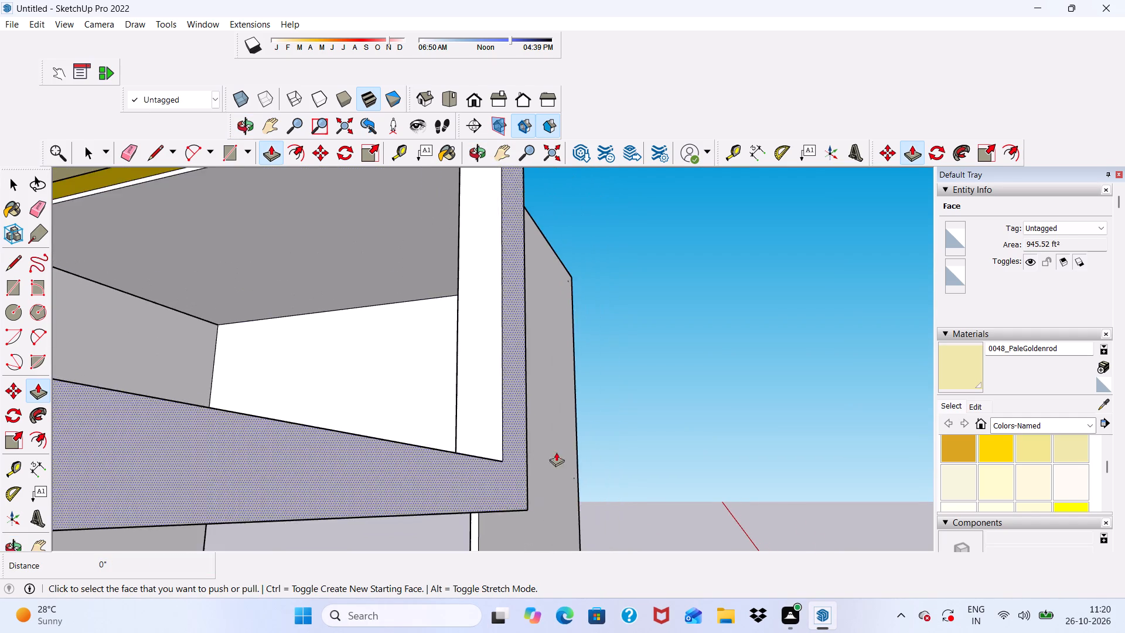
{"action": "scroll", "coordinate": [534, 206], "scroll_direction": "down", "scroll_amount": 6}
{"action": "scroll", "coordinate": [515, 238], "scroll_direction": "up", "scroll_amount": 5}
{"action": "scroll", "coordinate": [436, 198], "scroll_direction": "up", "scroll_amount": 2}
{"action": "scroll", "coordinate": [452, 349], "scroll_direction": "down", "scroll_amount": 6}
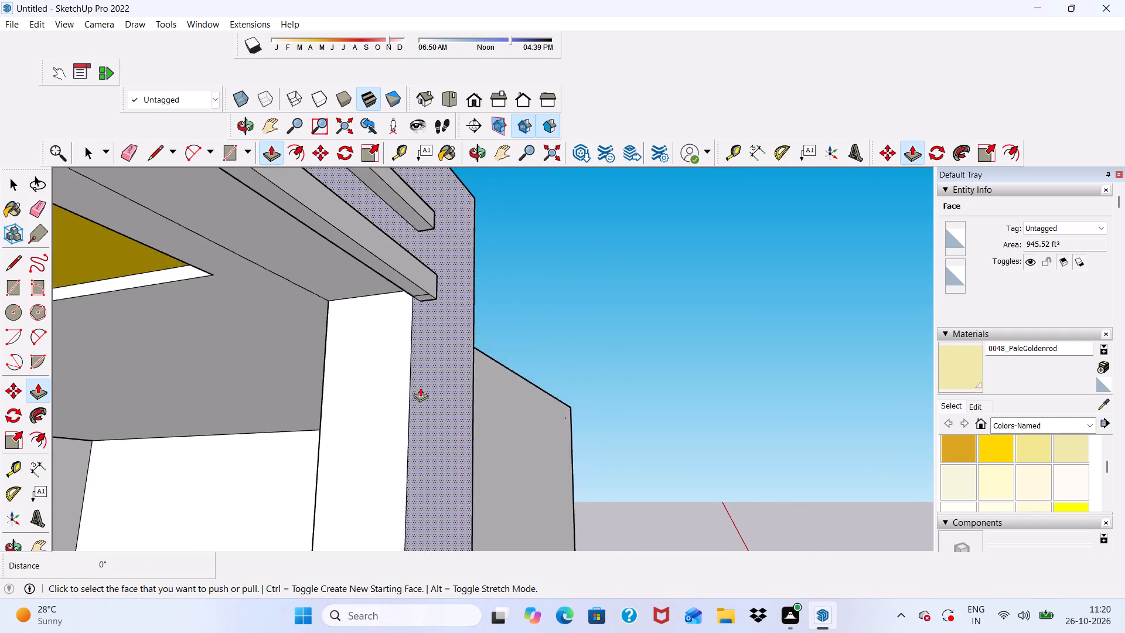
{"action": "scroll", "coordinate": [401, 280], "scroll_direction": "up", "scroll_amount": 13}
{"action": "scroll", "coordinate": [434, 329], "scroll_direction": "up", "scroll_amount": 2}
{"action": "left_click", "coordinate": [434, 321]}
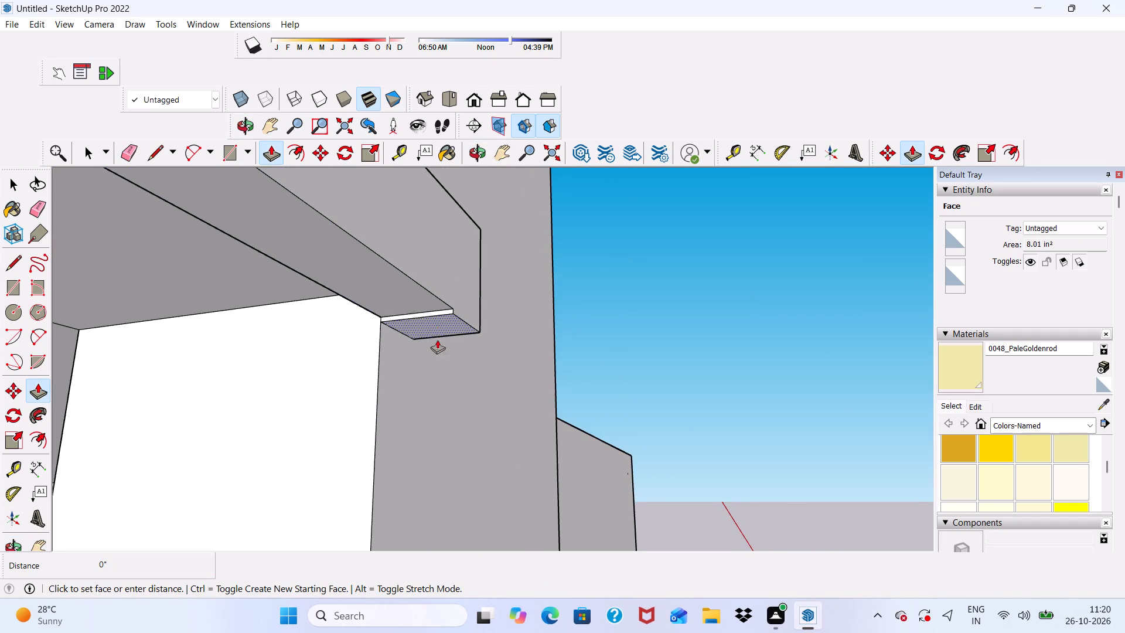
{"action": "scroll", "coordinate": [448, 400], "scroll_direction": "down", "scroll_amount": 20}
{"action": "scroll", "coordinate": [448, 400], "scroll_direction": "down", "scroll_amount": 7}
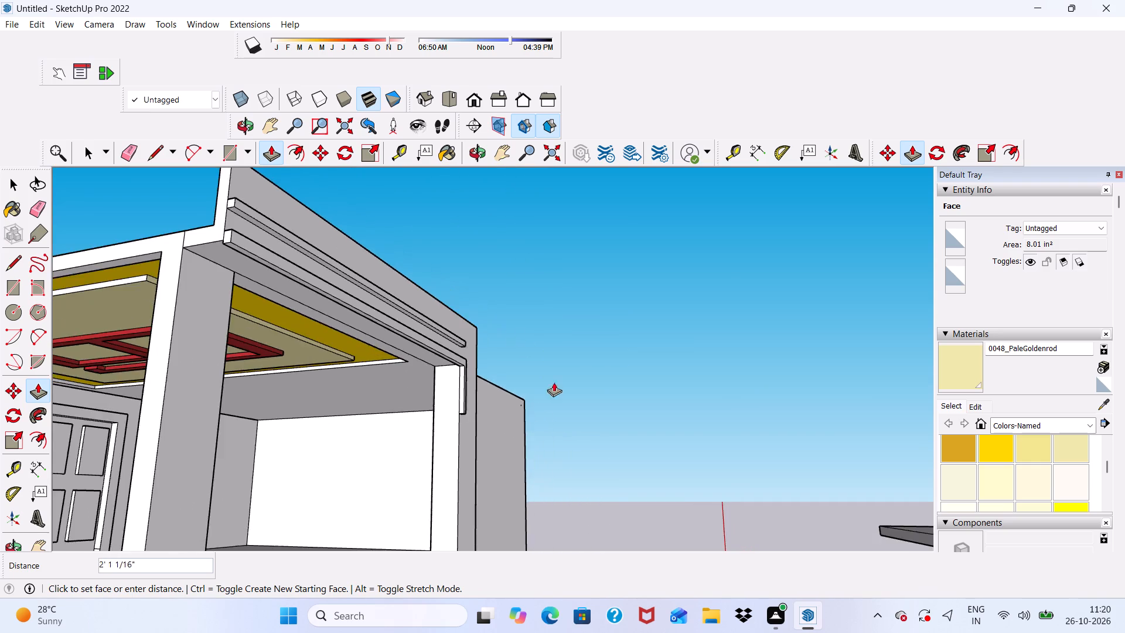
{"action": "scroll", "coordinate": [554, 382], "scroll_direction": "down", "scroll_amount": 5}
{"action": "middle_click_drag", "start_coordinate": [481, 503], "coordinate": [437, 522]}
{"action": "scroll", "coordinate": [451, 509], "scroll_direction": "up", "scroll_amount": 4}
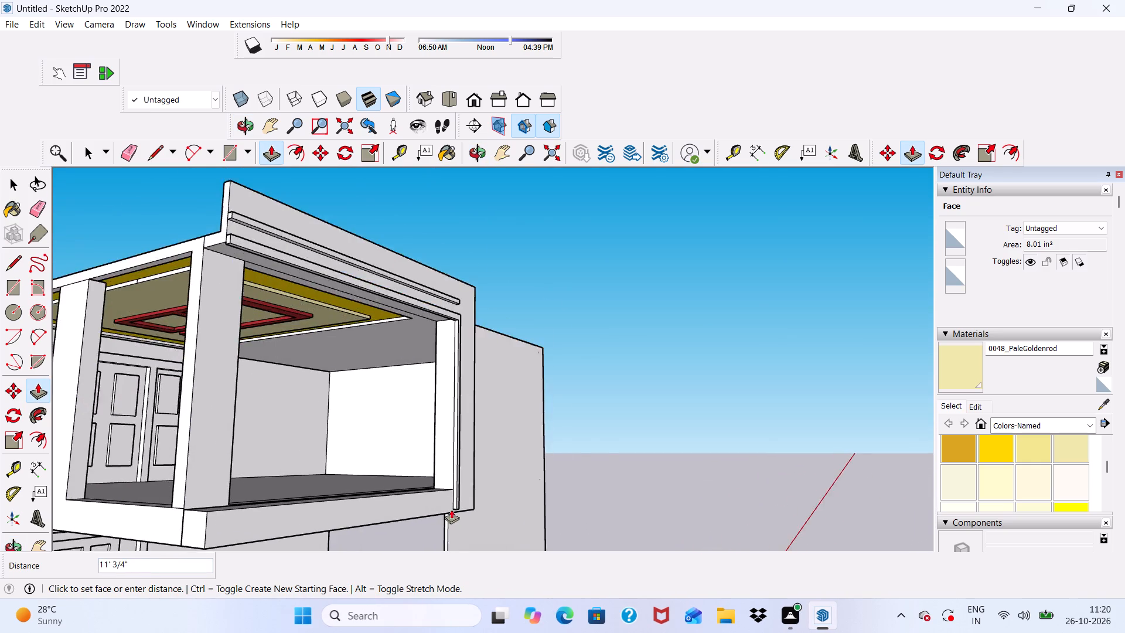
{"action": "scroll", "coordinate": [451, 509], "scroll_direction": "up", "scroll_amount": 11}
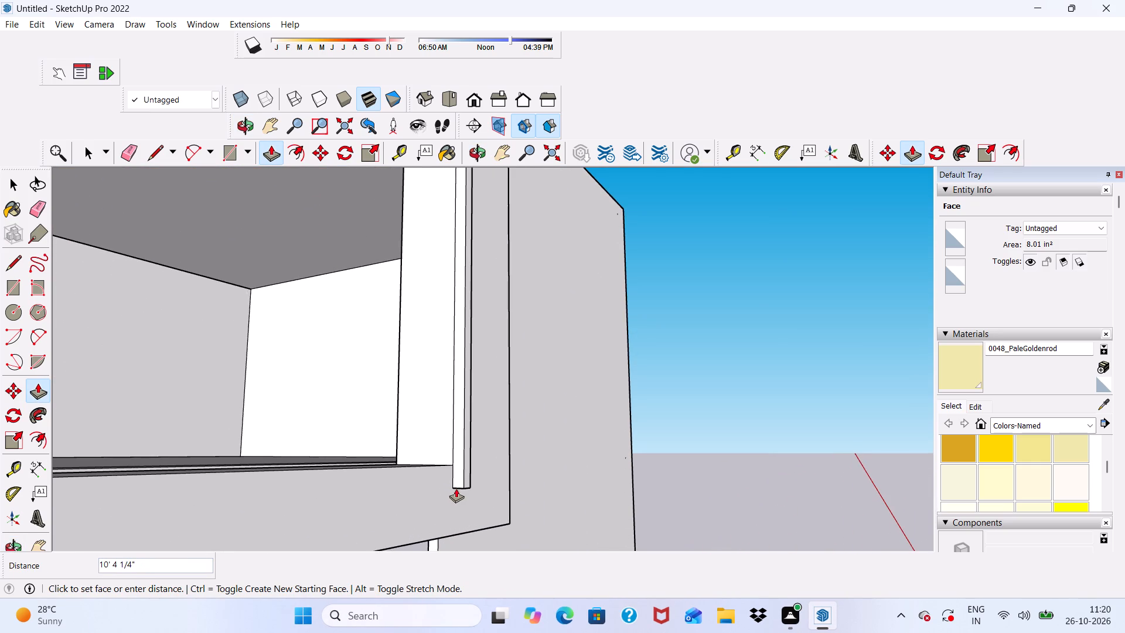
{"action": "left_click", "coordinate": [455, 482]}
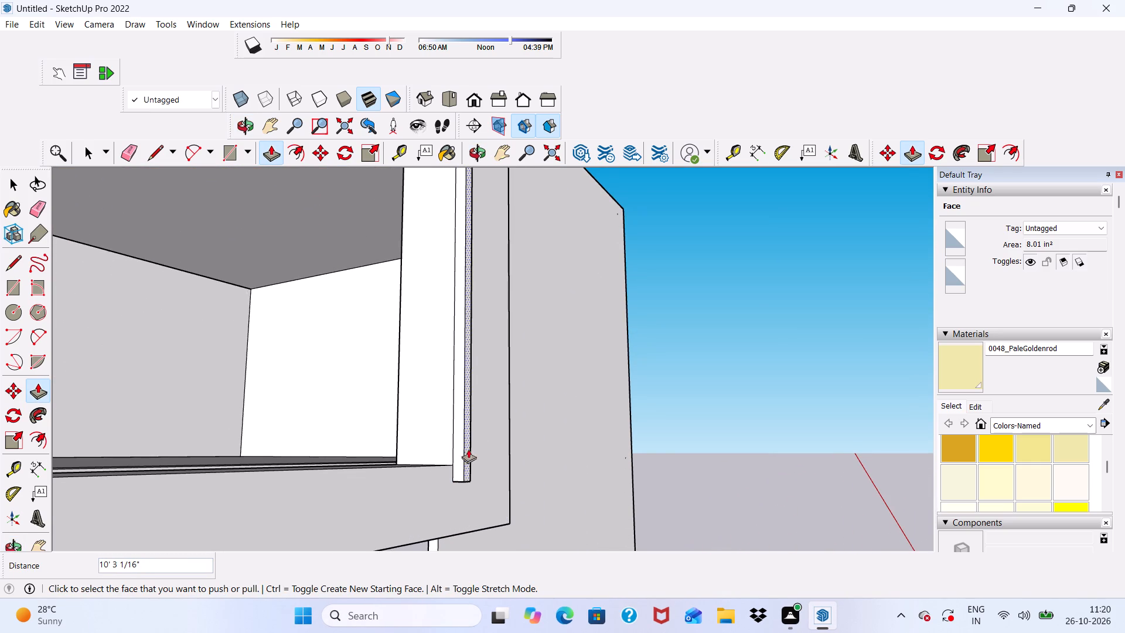
Draw a 3" line across the vertical strip's opening-side face, level with the balcony floor edge.
{"action": "scroll", "coordinate": [463, 468], "scroll_direction": "up", "scroll_amount": 4}
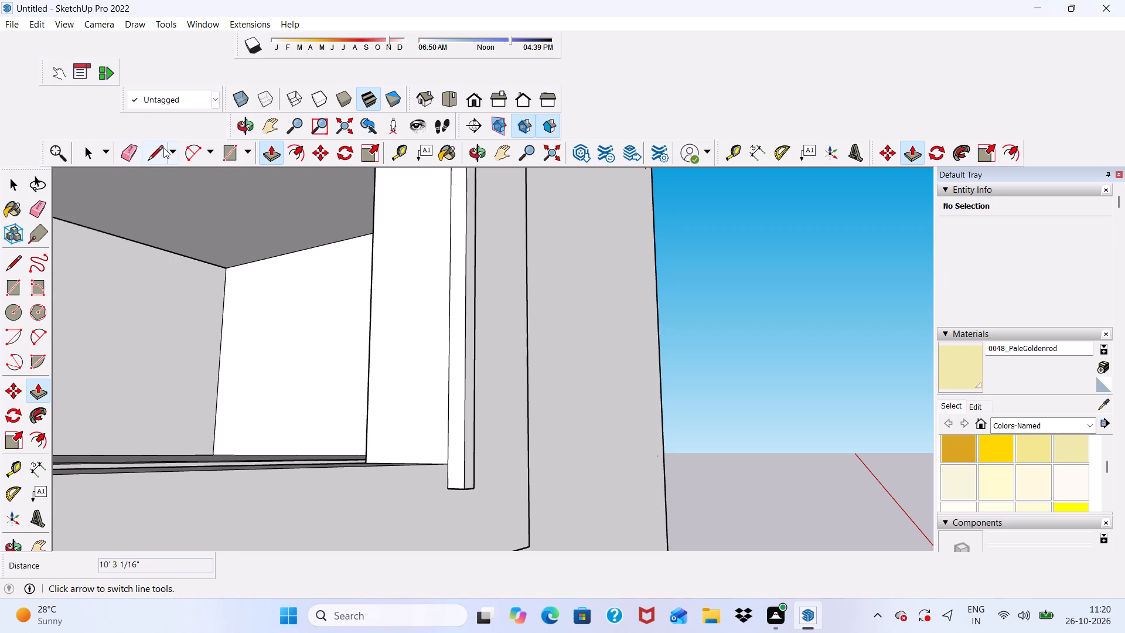
{"action": "left_click", "coordinate": [165, 148]}
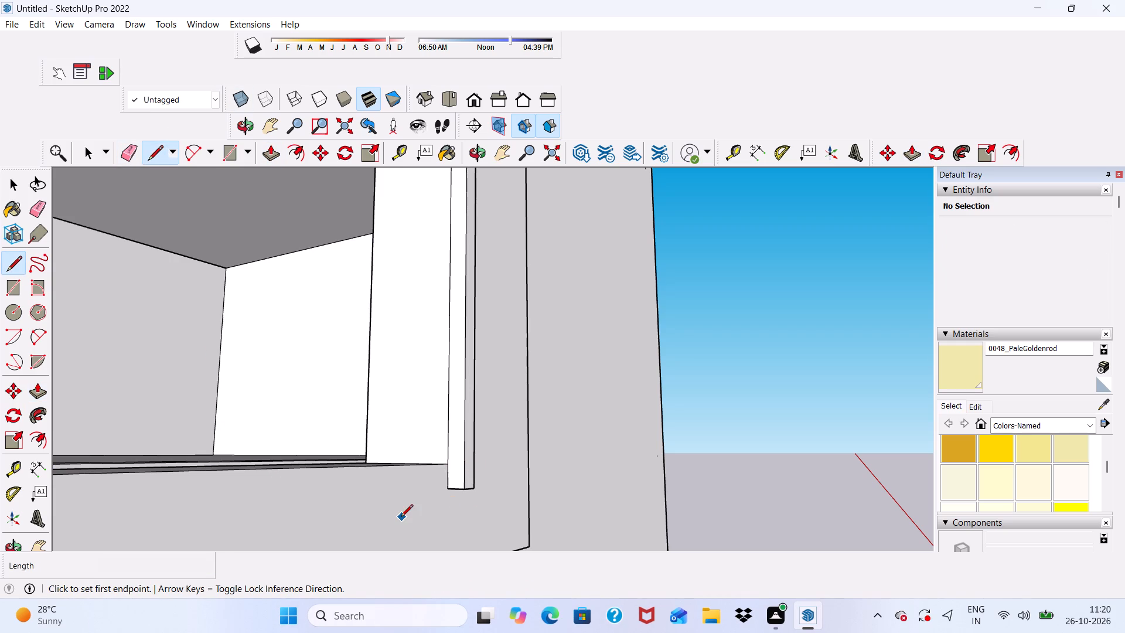
{"action": "scroll", "coordinate": [261, 477], "scroll_direction": "down", "scroll_amount": 1}
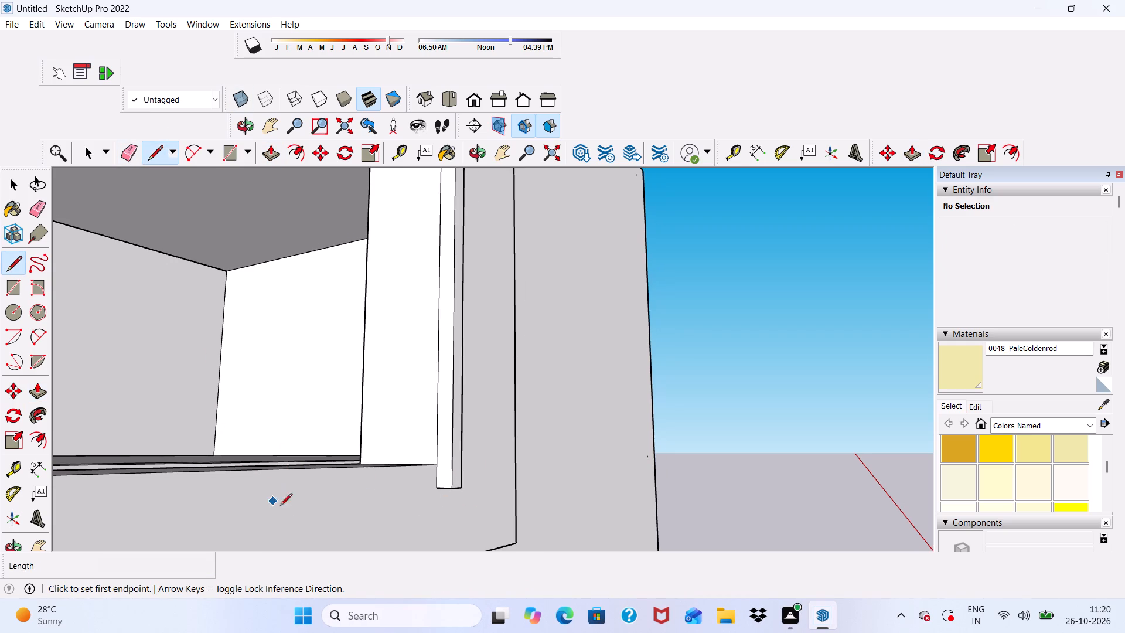
{"action": "scroll", "coordinate": [454, 469], "scroll_direction": "up", "scroll_amount": 5}
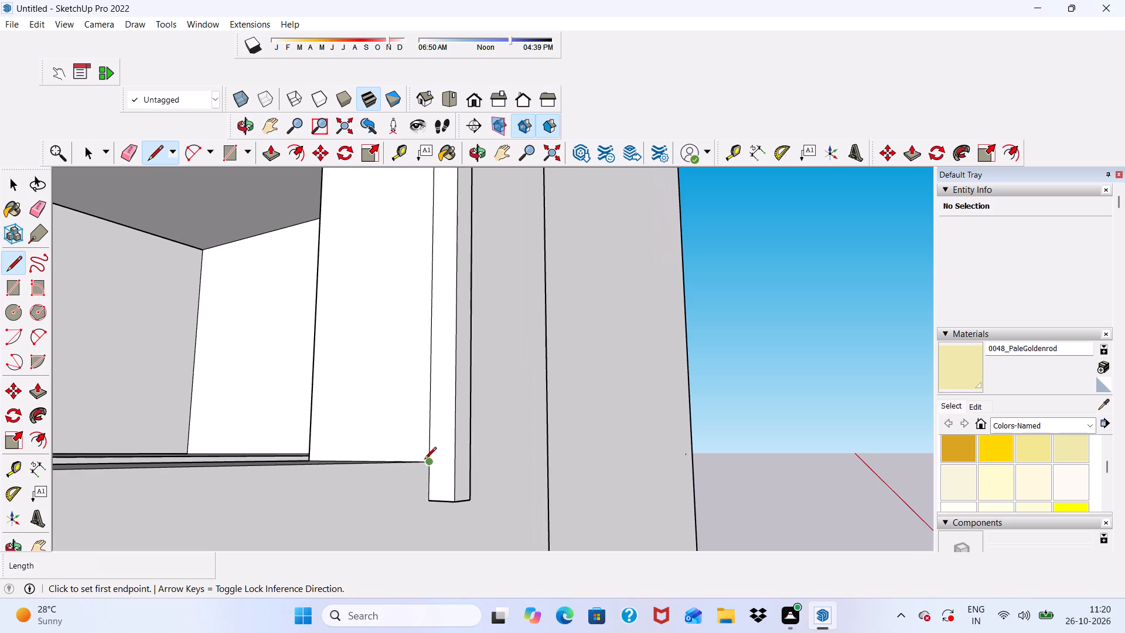
{"action": "scroll", "coordinate": [424, 460], "scroll_direction": "up", "scroll_amount": 2}
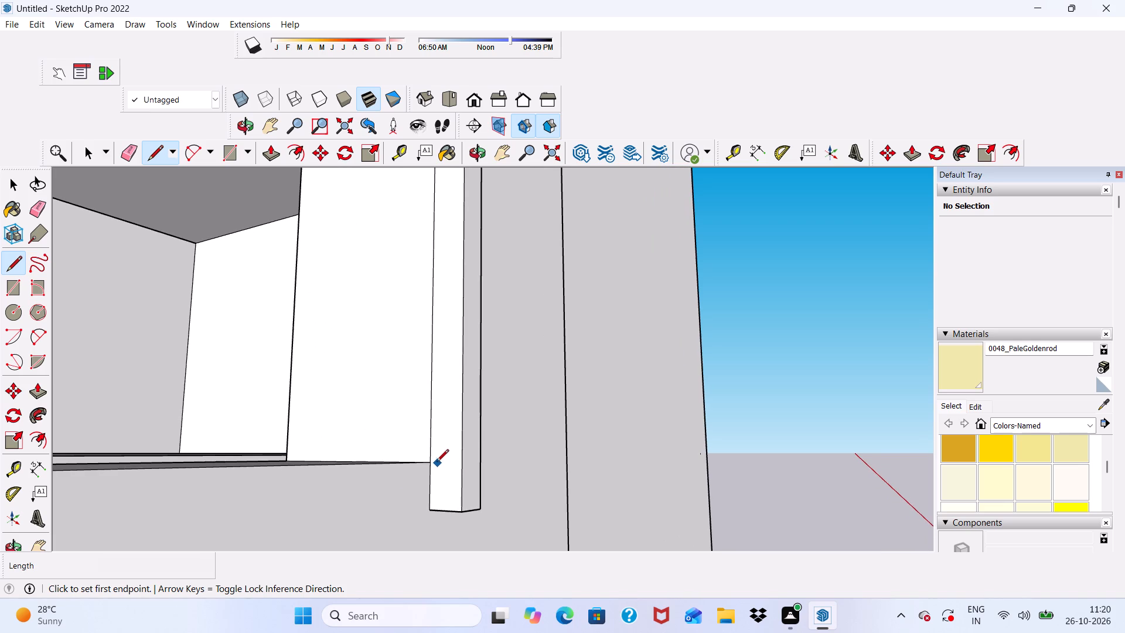
{"action": "left_click", "coordinate": [433, 462]}
{"action": "left_click", "coordinate": [462, 465]}
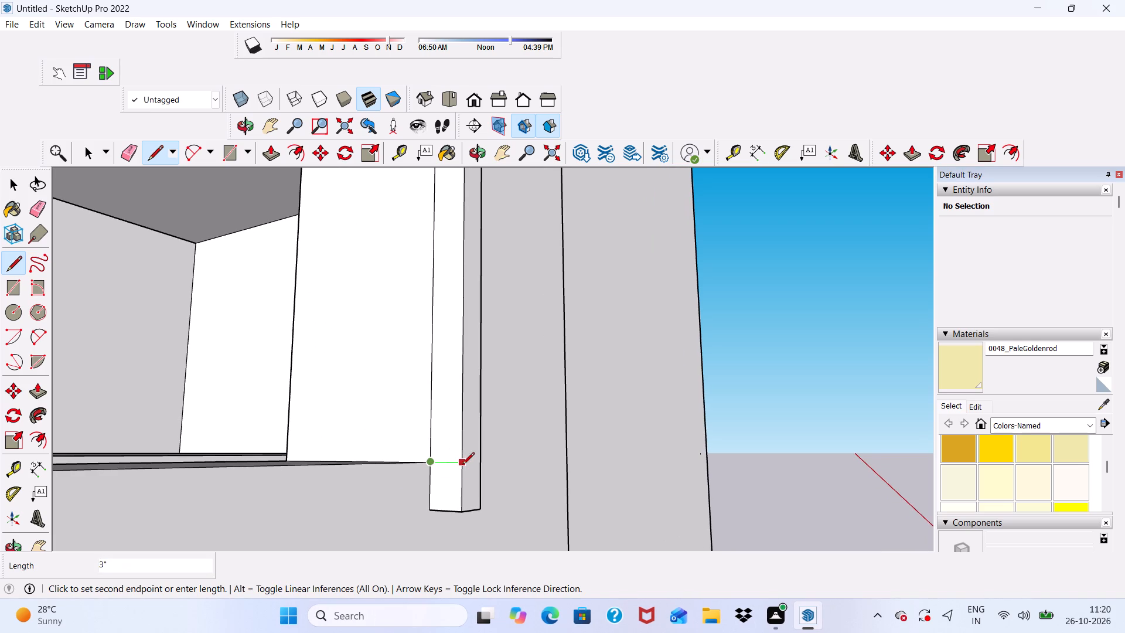
Push/Pull the small face below the line about 15' 7 3/8" along the balcony slab's front edge toward the outer column.
{"action": "left_click", "coordinate": [270, 148]}
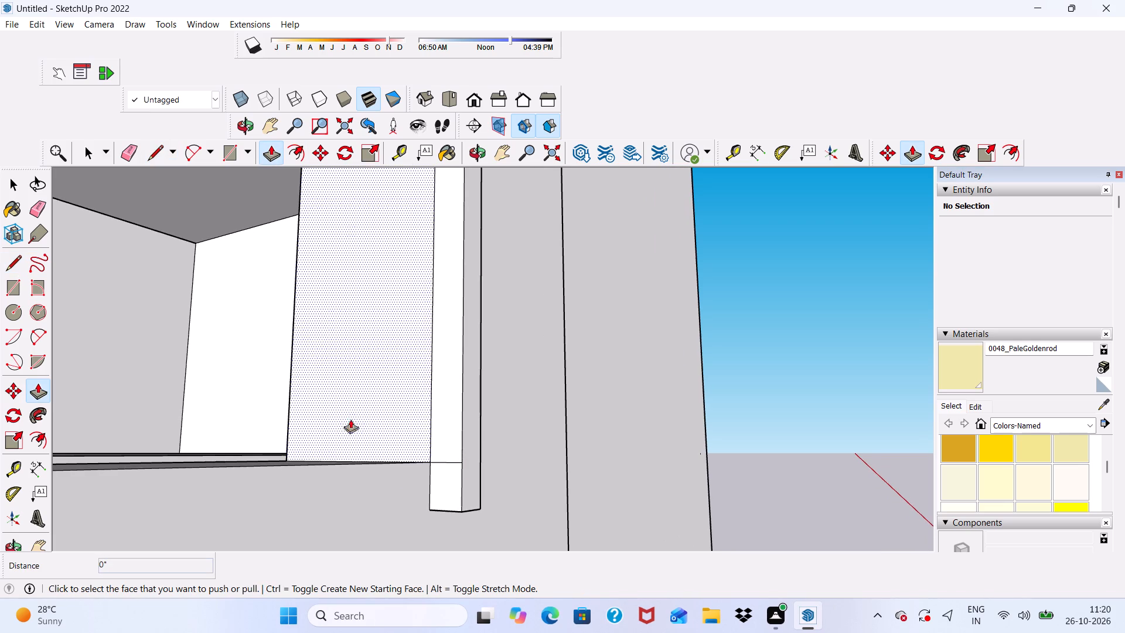
{"action": "left_click", "coordinate": [454, 465]}
{"action": "scroll", "coordinate": [294, 442], "scroll_direction": "down", "scroll_amount": 11}
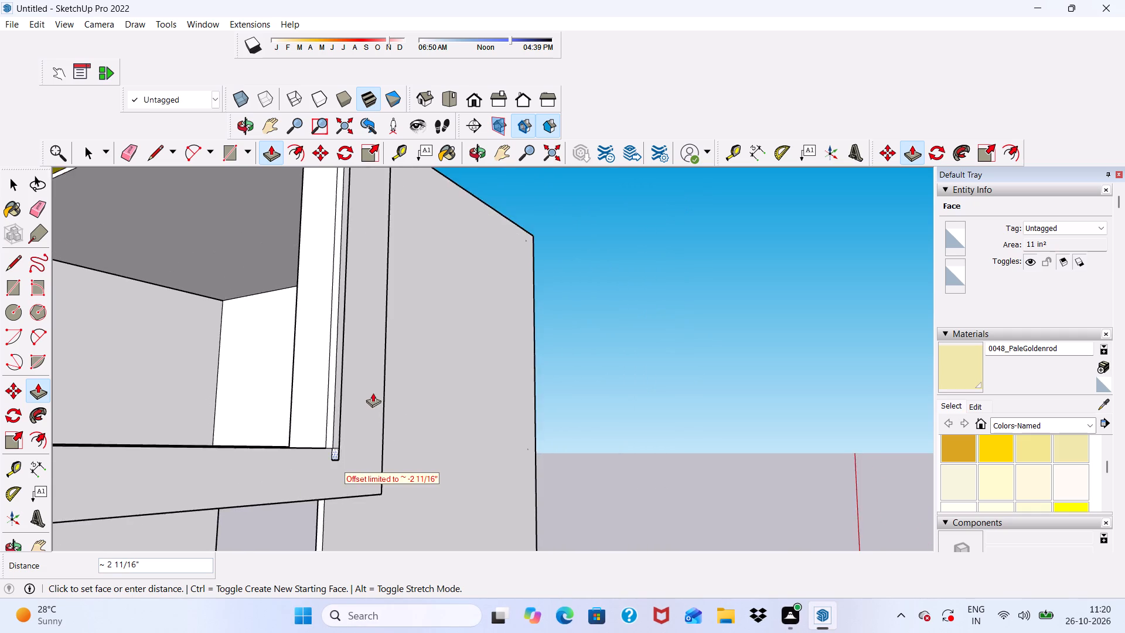
{"action": "scroll", "coordinate": [373, 393], "scroll_direction": "down", "scroll_amount": 15}
{"action": "scroll", "coordinate": [268, 439], "scroll_direction": "up", "scroll_amount": 3}
{"action": "scroll", "coordinate": [351, 455], "scroll_direction": "up", "scroll_amount": 4}
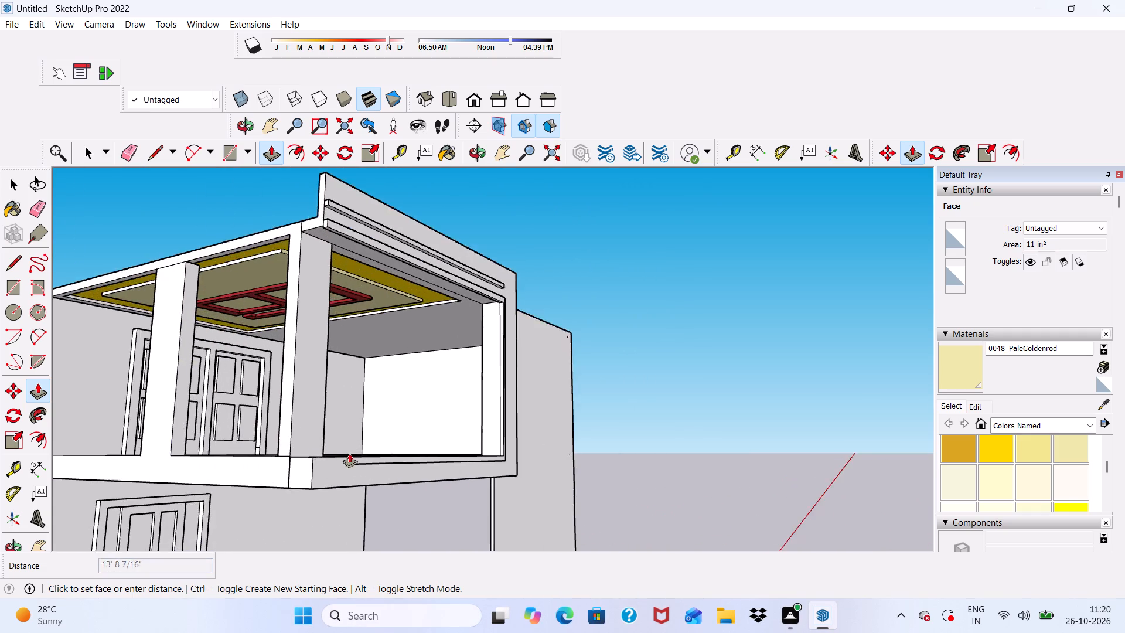
{"action": "scroll", "coordinate": [296, 452], "scroll_direction": "up", "scroll_amount": 12}
{"action": "left_click", "coordinate": [318, 465]}
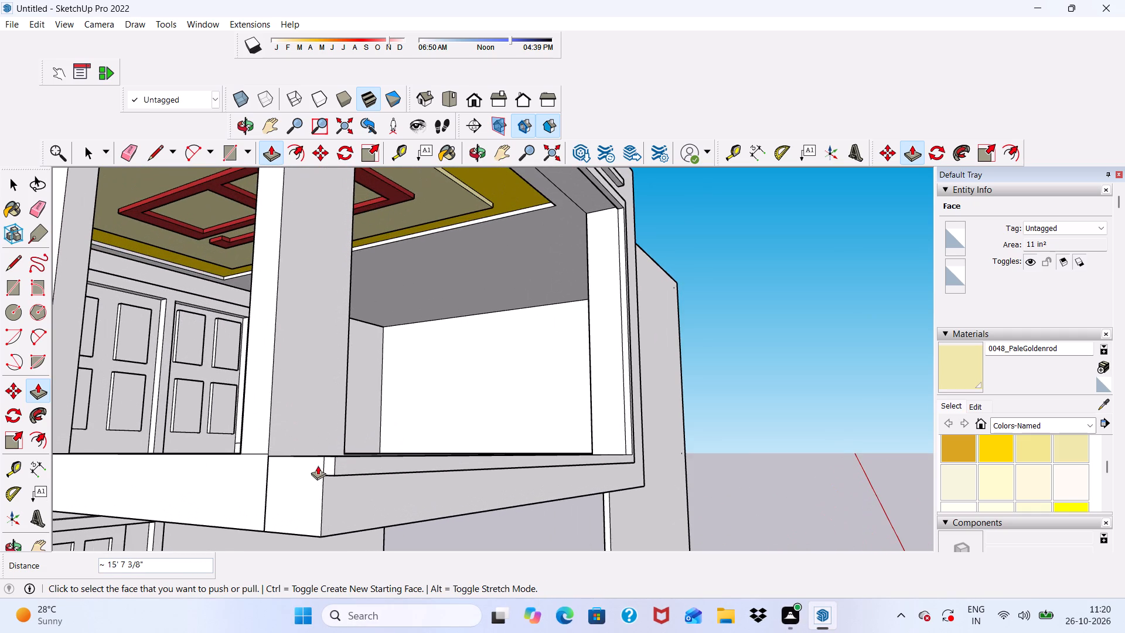
Push/Pull the vertical strip's inner side face about 13/16" toward the balcony opening.
{"action": "scroll", "coordinate": [270, 498], "scroll_direction": "down", "scroll_amount": 4}
{"action": "middle_click_drag", "start_coordinate": [369, 509], "coordinate": [78, 523]}
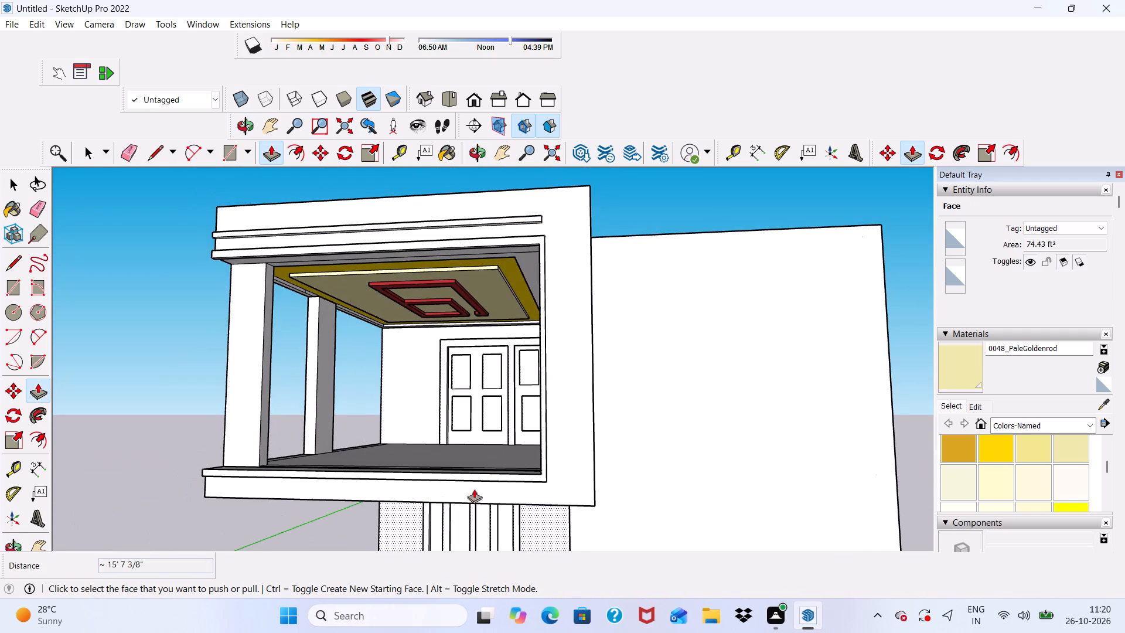
{"action": "scroll", "coordinate": [543, 426], "scroll_direction": "up", "scroll_amount": 3}
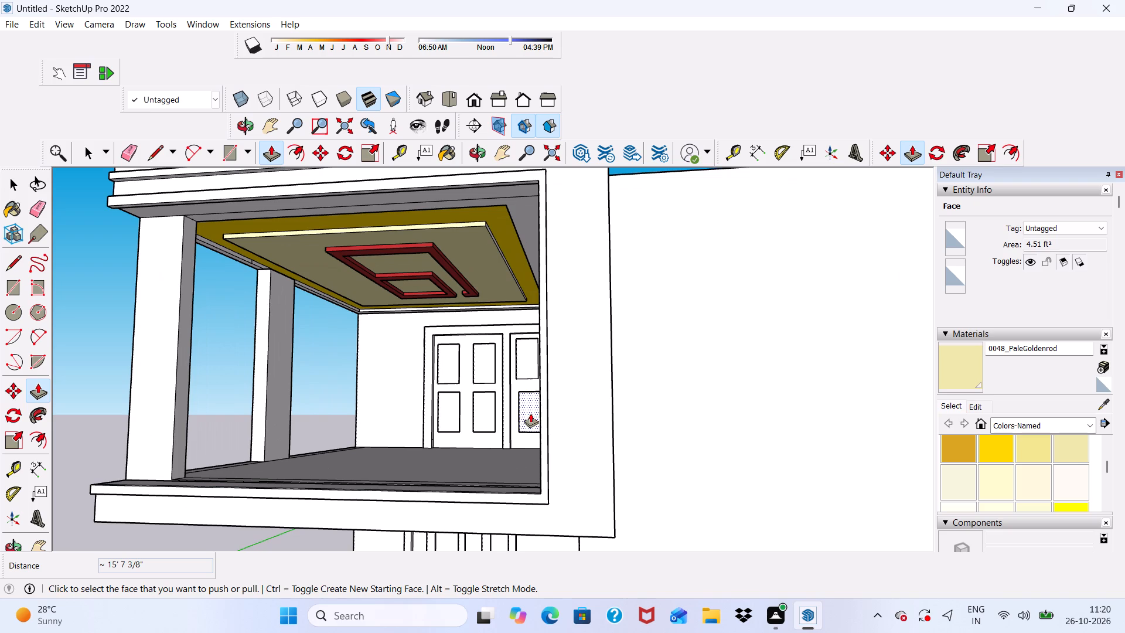
{"action": "scroll", "coordinate": [473, 435], "scroll_direction": "down", "scroll_amount": 1}
{"action": "middle_click_drag", "start_coordinate": [473, 438], "coordinate": [646, 486]}
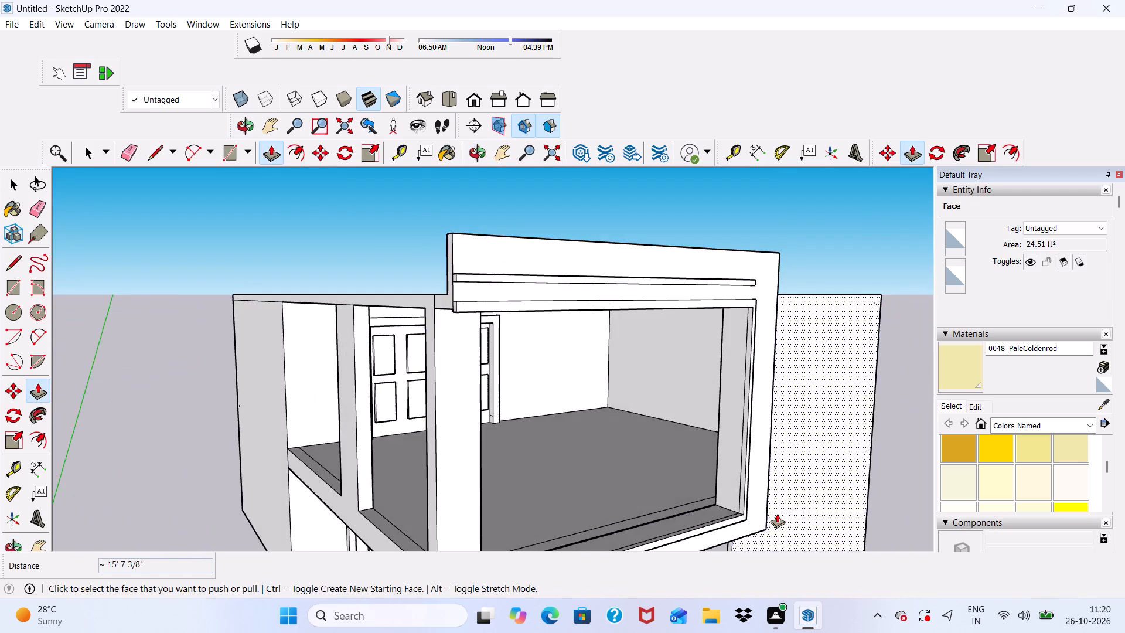
{"action": "scroll", "coordinate": [793, 503], "scroll_direction": "up", "scroll_amount": 6}
{"action": "scroll", "coordinate": [704, 464], "scroll_direction": "down", "scroll_amount": 1}
{"action": "scroll", "coordinate": [717, 478], "scroll_direction": "up", "scroll_amount": 3}
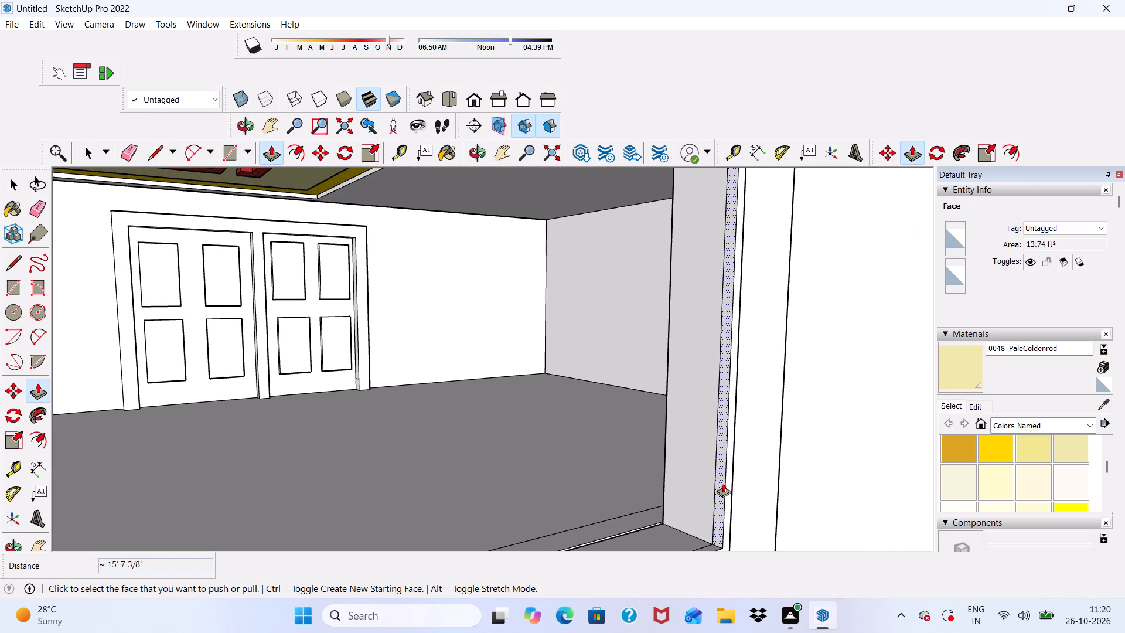
{"action": "left_click", "coordinate": [723, 483]}
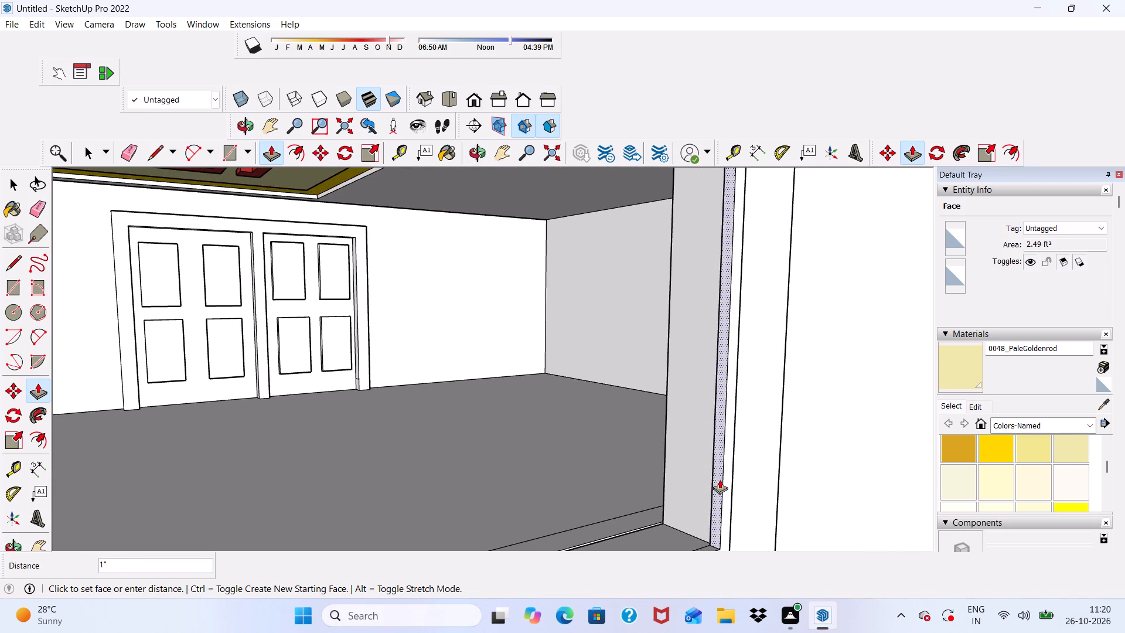
{"action": "left_click", "coordinate": [720, 479]}
Push/Pull the wall-side end face of the beam's upper projecting strip outward about 5 1/16".
{"action": "scroll", "coordinate": [500, 491], "scroll_direction": "down", "scroll_amount": 7}
{"action": "middle_click_drag", "start_coordinate": [638, 502], "coordinate": [548, 505]}
{"action": "scroll", "coordinate": [588, 234], "scroll_direction": "up", "scroll_amount": 3}
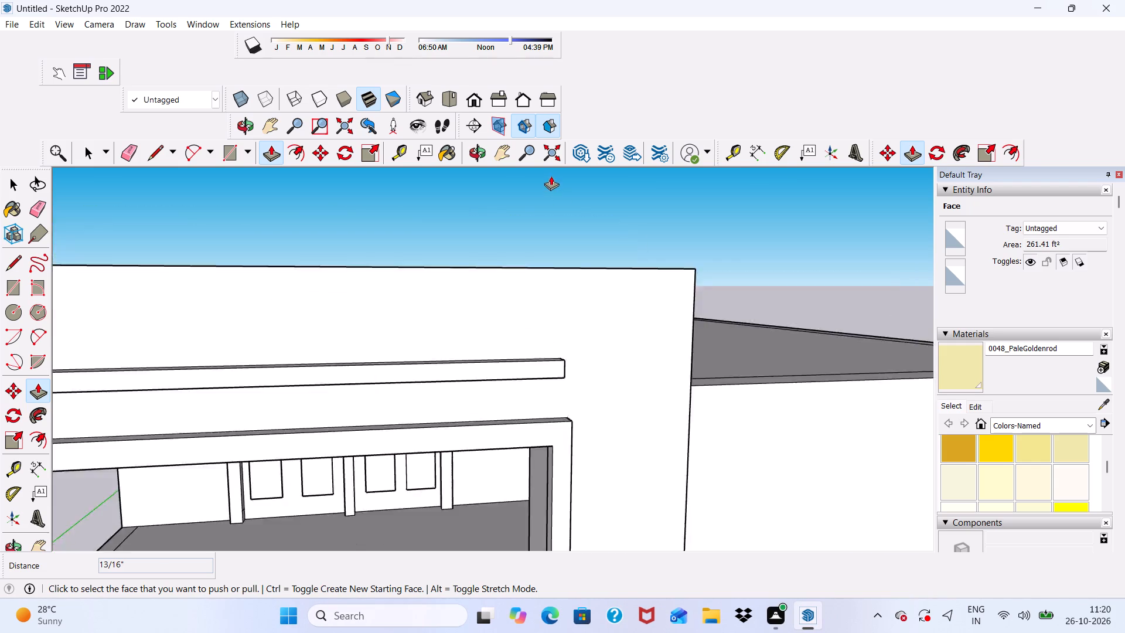
{"action": "scroll", "coordinate": [556, 193], "scroll_direction": "down", "scroll_amount": 6}
{"action": "middle_click_drag", "start_coordinate": [557, 233], "coordinate": [500, 190]}
{"action": "scroll", "coordinate": [506, 209], "scroll_direction": "up", "scroll_amount": 12}
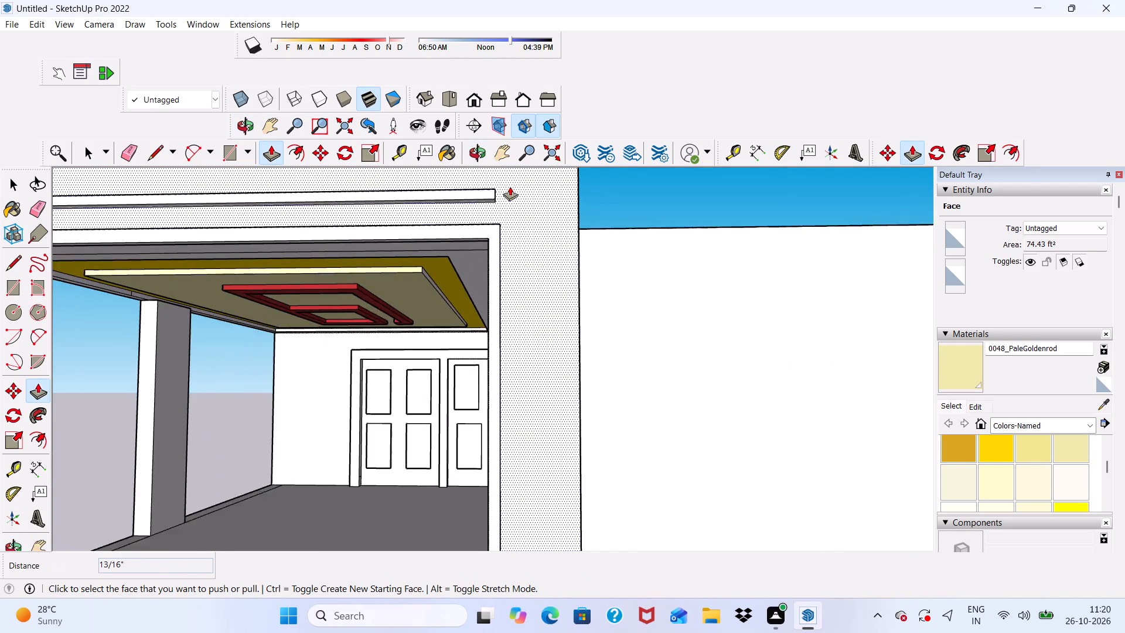
{"action": "scroll", "coordinate": [510, 186], "scroll_direction": "up", "scroll_amount": 4}
{"action": "middle_click_drag", "start_coordinate": [519, 203], "coordinate": [428, 218]}
{"action": "scroll", "coordinate": [423, 181], "scroll_direction": "up", "scroll_amount": 5}
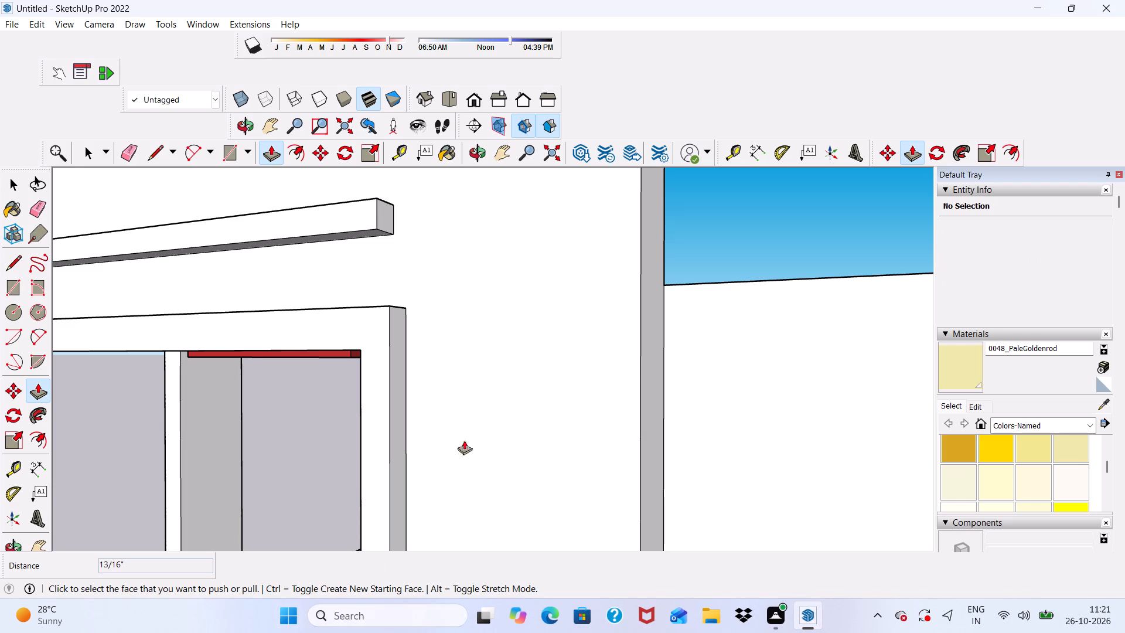
{"action": "scroll", "coordinate": [377, 203], "scroll_direction": "up", "scroll_amount": 8}
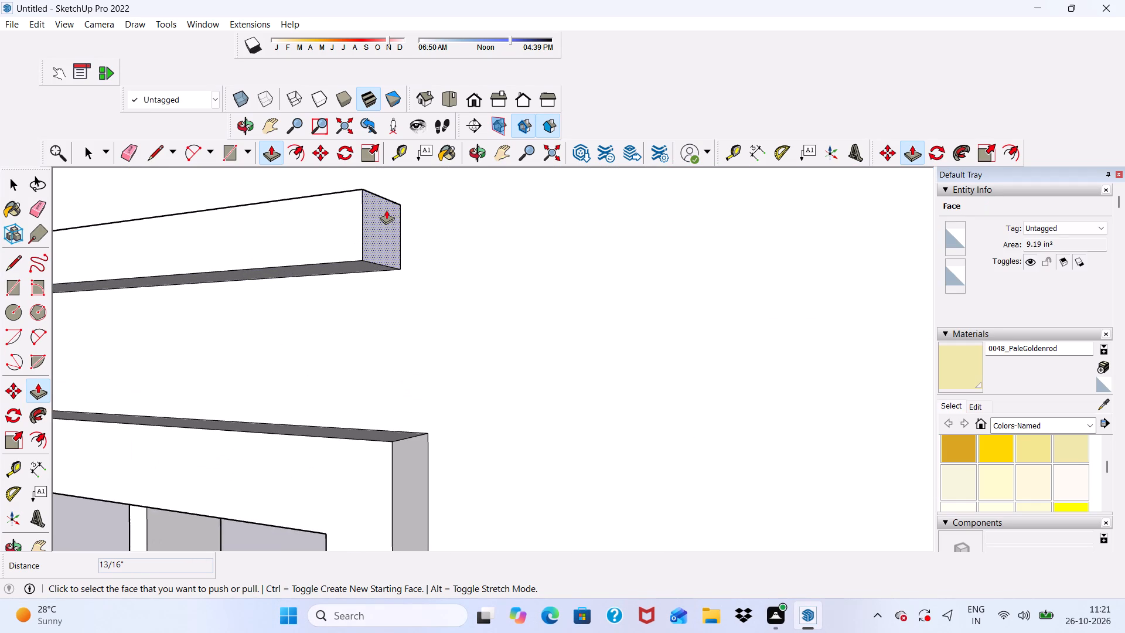
{"action": "left_click", "coordinate": [386, 210]}
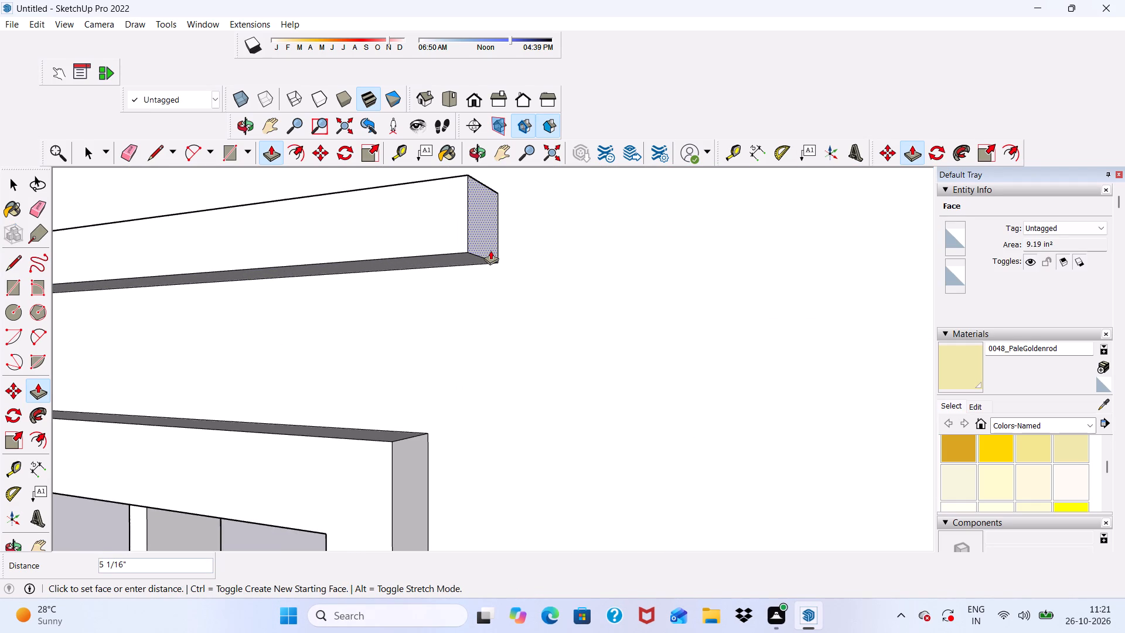
{"action": "left_click", "coordinate": [490, 250]}
{"action": "scroll", "coordinate": [426, 241], "scroll_direction": "down", "scroll_amount": 2}
{"action": "middle_click_drag", "start_coordinate": [472, 268], "coordinate": [676, 307]}
{"action": "scroll", "coordinate": [537, 251], "scroll_direction": "down", "scroll_amount": 4}
{"action": "middle_click_drag", "start_coordinate": [553, 278], "coordinate": [514, 206]}
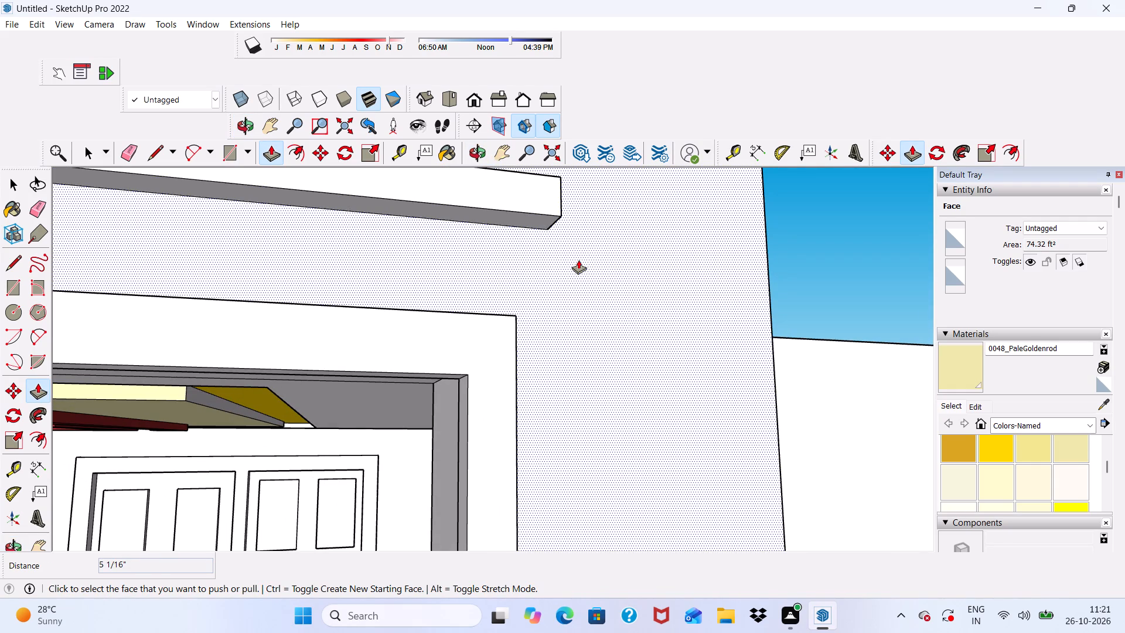
Push/Pull the wall-side end face of the beam's upper projecting strip outward about 1 9/16".
{"action": "scroll", "coordinate": [571, 242], "scroll_direction": "down", "scroll_amount": 1}
{"action": "middle_click_drag", "start_coordinate": [568, 238], "coordinate": [431, 285]}
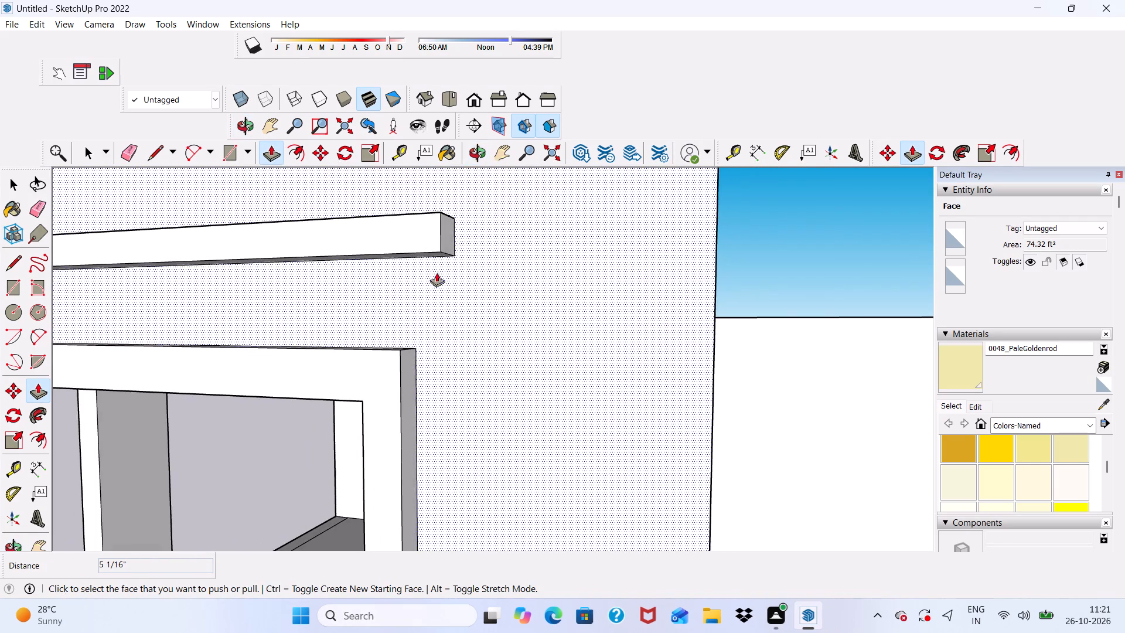
{"action": "scroll", "coordinate": [451, 219], "scroll_direction": "up", "scroll_amount": 3}
{"action": "scroll", "coordinate": [454, 228], "scroll_direction": "down", "scroll_amount": 1}
{"action": "scroll", "coordinate": [453, 234], "scroll_direction": "up", "scroll_amount": 5}
{"action": "scroll", "coordinate": [437, 239], "scroll_direction": "down", "scroll_amount": 1}
{"action": "left_click", "coordinate": [437, 239]}
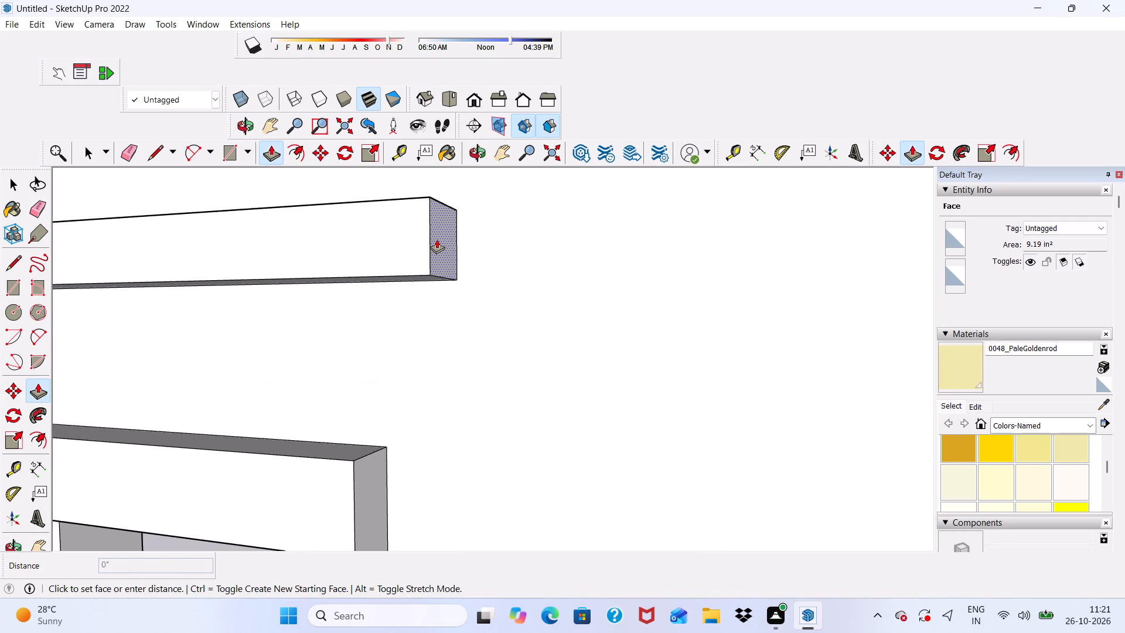
{"action": "left_click", "coordinate": [473, 251]}
Draw a rectangle about 3" by 2 1/8" on the upper strip's underside at its wall-side end.
{"action": "scroll", "coordinate": [470, 288], "scroll_direction": "down", "scroll_amount": 8}
{"action": "middle_click_drag", "start_coordinate": [466, 332], "coordinate": [490, 309]}
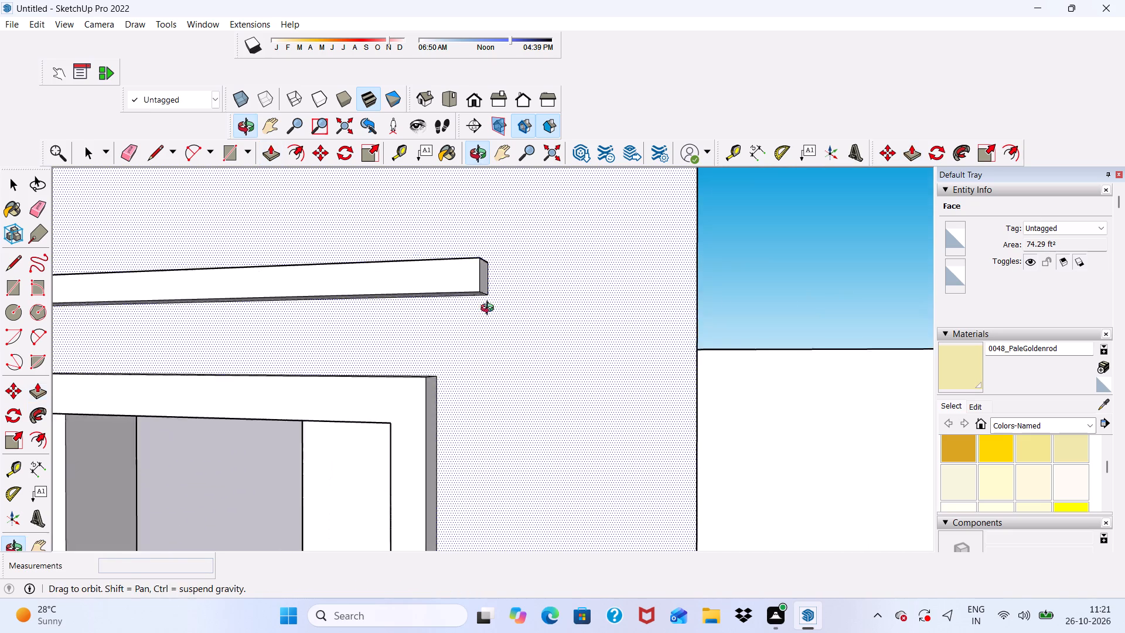
{"action": "middle_click_drag", "start_coordinate": [490, 309], "coordinate": [496, 306]}
{"action": "scroll", "coordinate": [471, 276], "scroll_direction": "down", "scroll_amount": 1}
{"action": "middle_click_drag", "start_coordinate": [473, 278], "coordinate": [538, 234]}
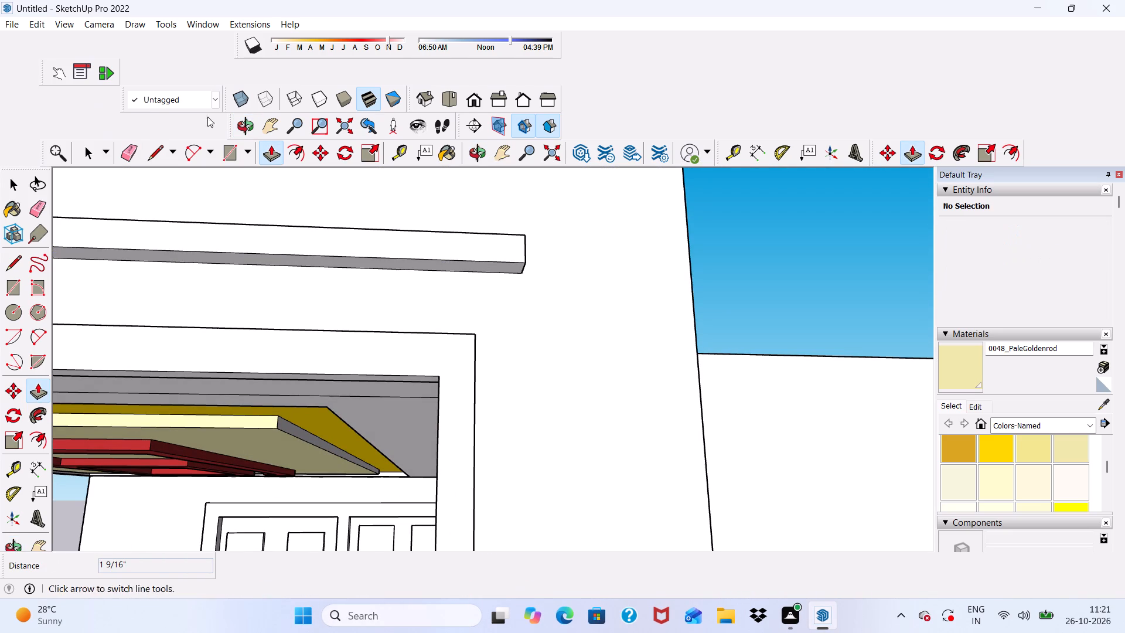
{"action": "left_click", "coordinate": [234, 152]}
{"action": "scroll", "coordinate": [302, 213], "scroll_direction": "up", "scroll_amount": 1}
{"action": "scroll", "coordinate": [291, 210], "scroll_direction": "down", "scroll_amount": 2}
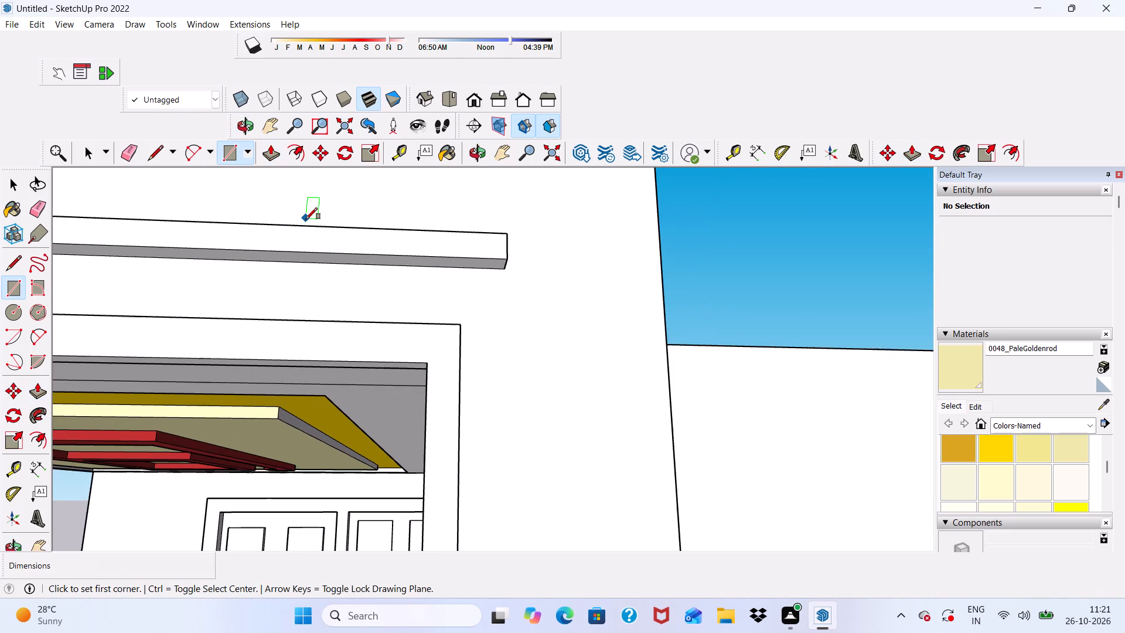
{"action": "scroll", "coordinate": [520, 287], "scroll_direction": "up", "scroll_amount": 6}
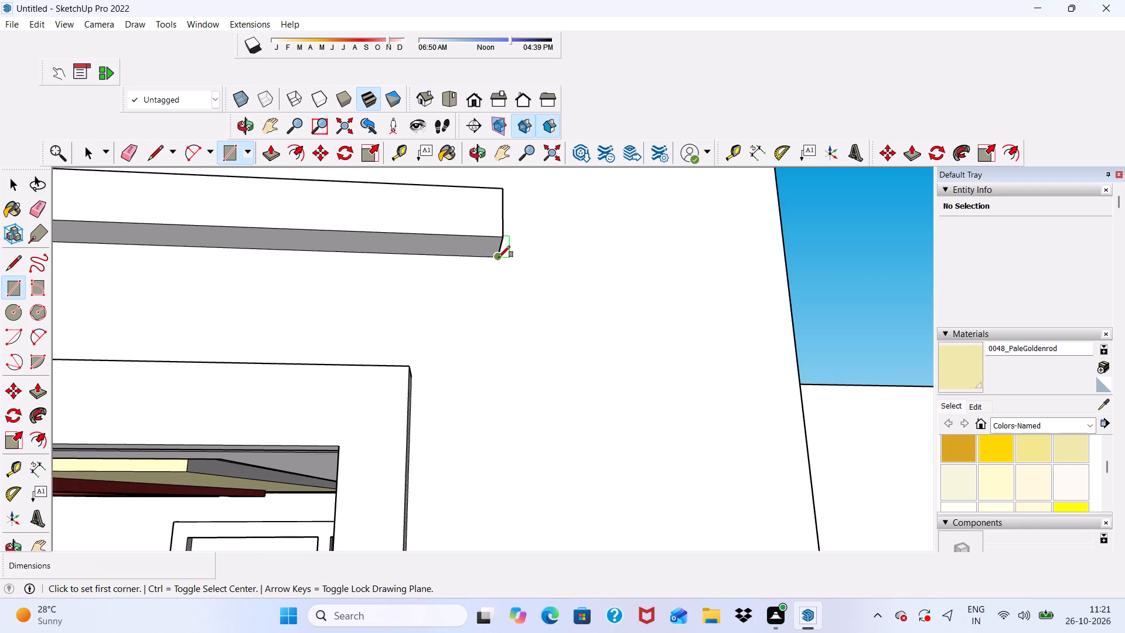
{"action": "left_click", "coordinate": [499, 257]}
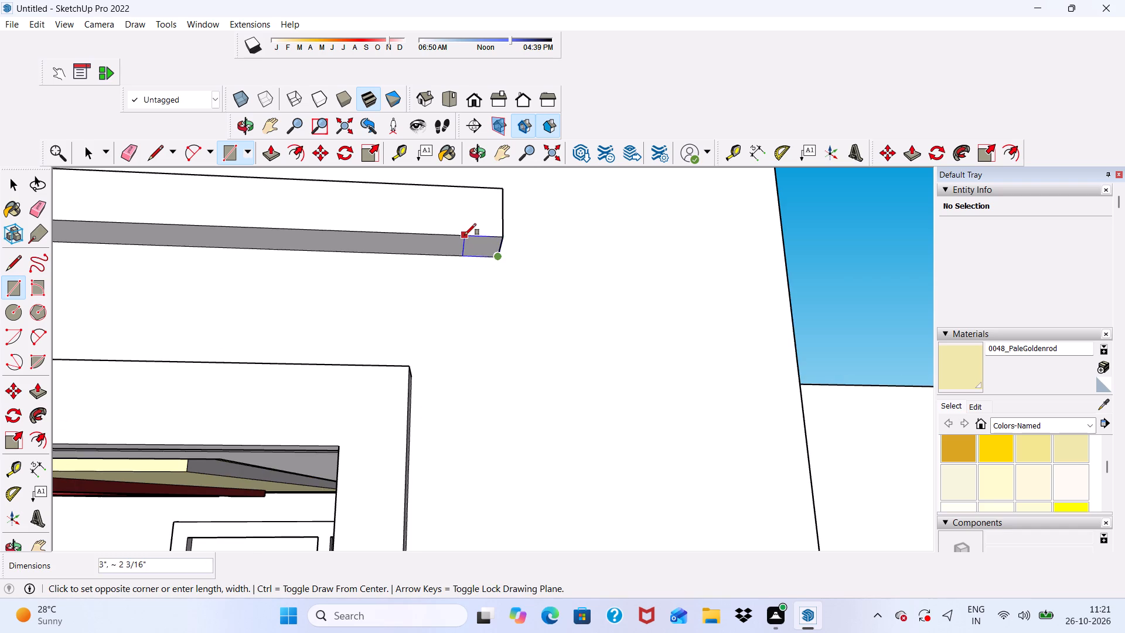
{"action": "scroll", "coordinate": [465, 235], "scroll_direction": "up", "scroll_amount": 1}
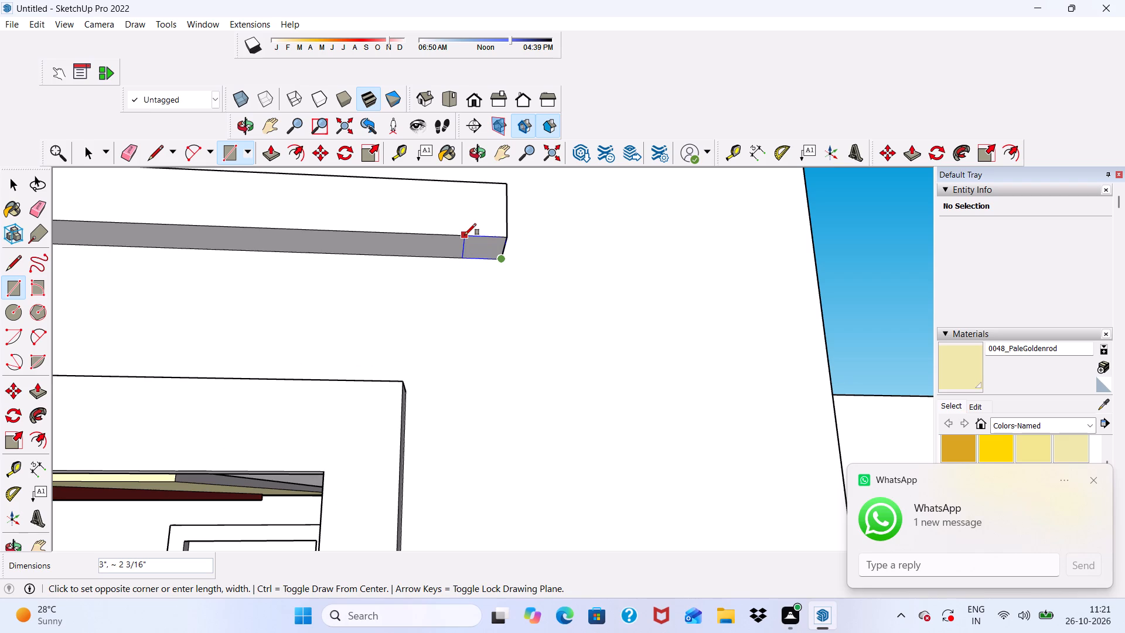
{"action": "scroll", "coordinate": [468, 259], "scroll_direction": "up", "scroll_amount": 3}
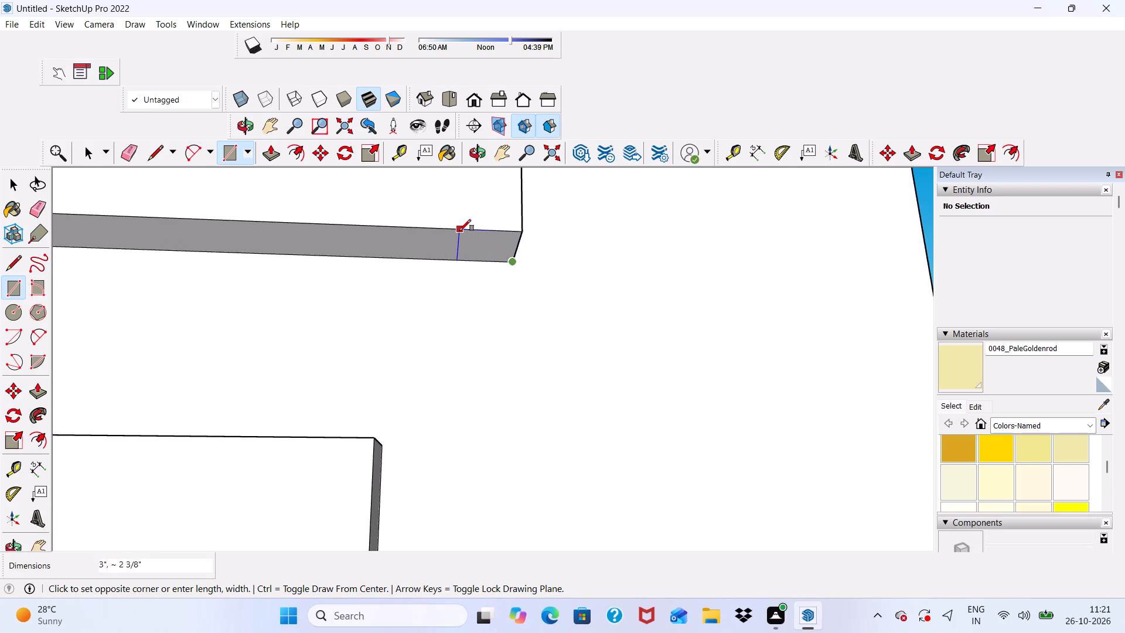
{"action": "left_click", "coordinate": [466, 232]}
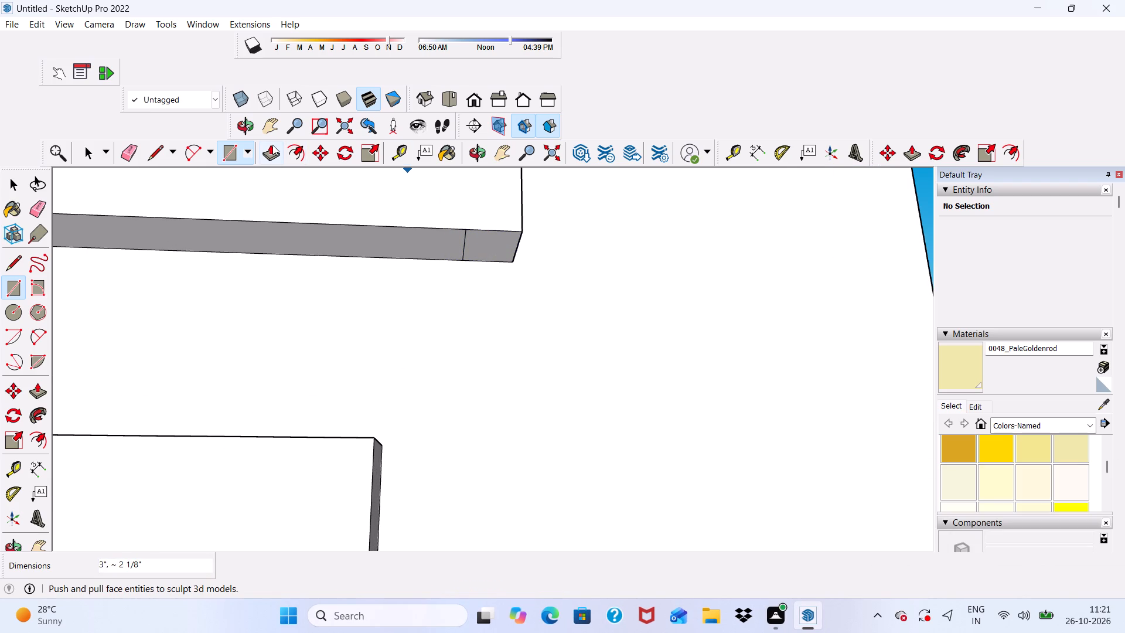
Push/Pull the small underside rectangle down about 11' 6 3/8" along the wall-side column to below the balcony floor edge.
{"action": "left_click", "coordinate": [272, 145]}
{"action": "left_click", "coordinate": [486, 237]}
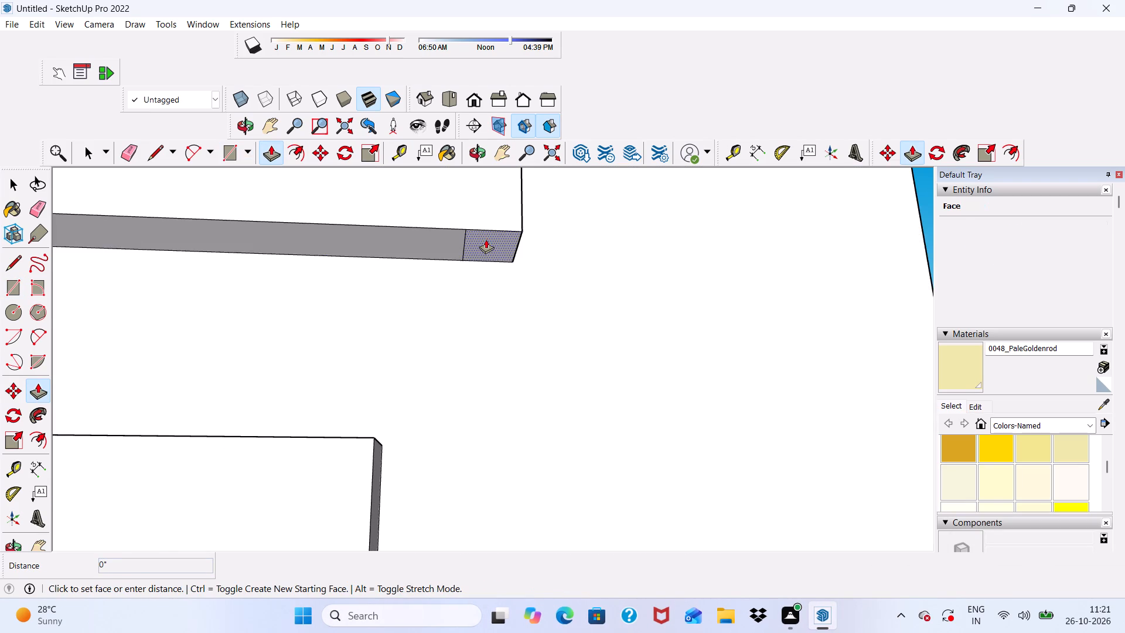
{"action": "scroll", "coordinate": [486, 336], "scroll_direction": "down", "scroll_amount": 3}
{"action": "scroll", "coordinate": [439, 251], "scroll_direction": "down", "scroll_amount": 10}
{"action": "scroll", "coordinate": [476, 285], "scroll_direction": "down", "scroll_amount": 9}
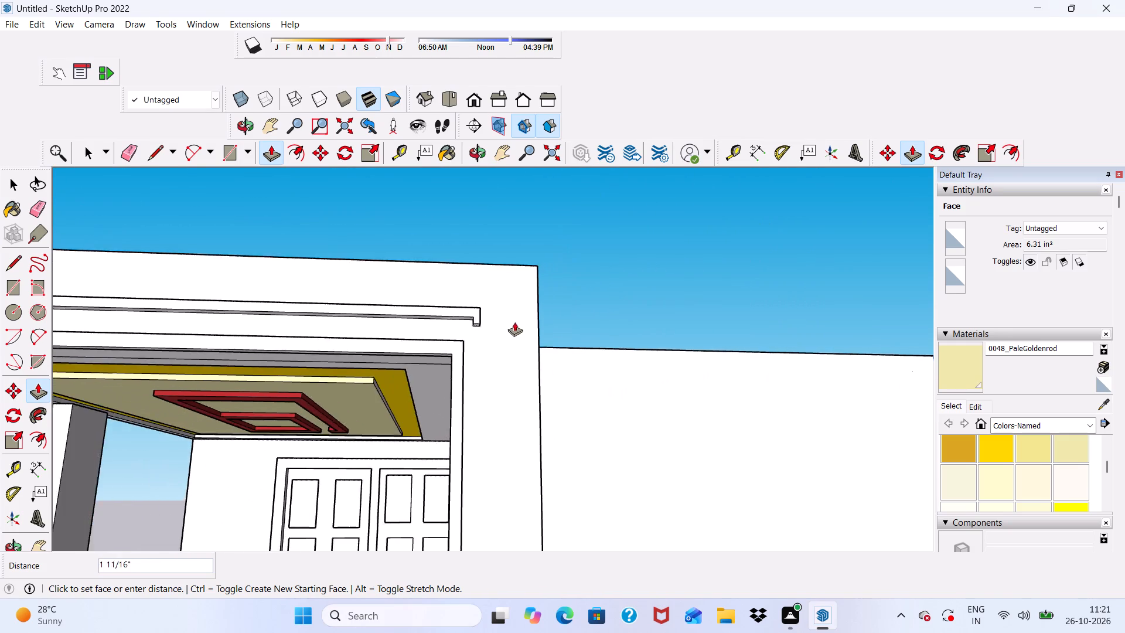
{"action": "scroll", "coordinate": [514, 322], "scroll_direction": "down", "scroll_amount": 12}
{"action": "scroll", "coordinate": [507, 457], "scroll_direction": "up", "scroll_amount": 5}
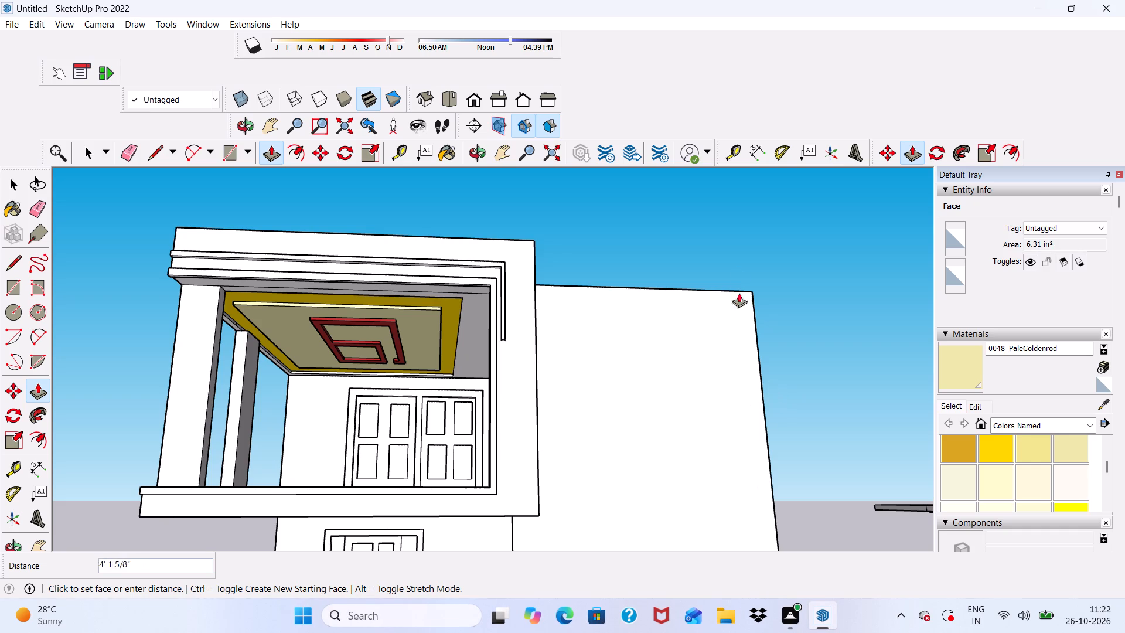
{"action": "scroll", "coordinate": [741, 0], "scroll_direction": "up", "scroll_amount": 1}
{"action": "scroll", "coordinate": [0, 52], "scroll_direction": "down", "scroll_amount": 1}
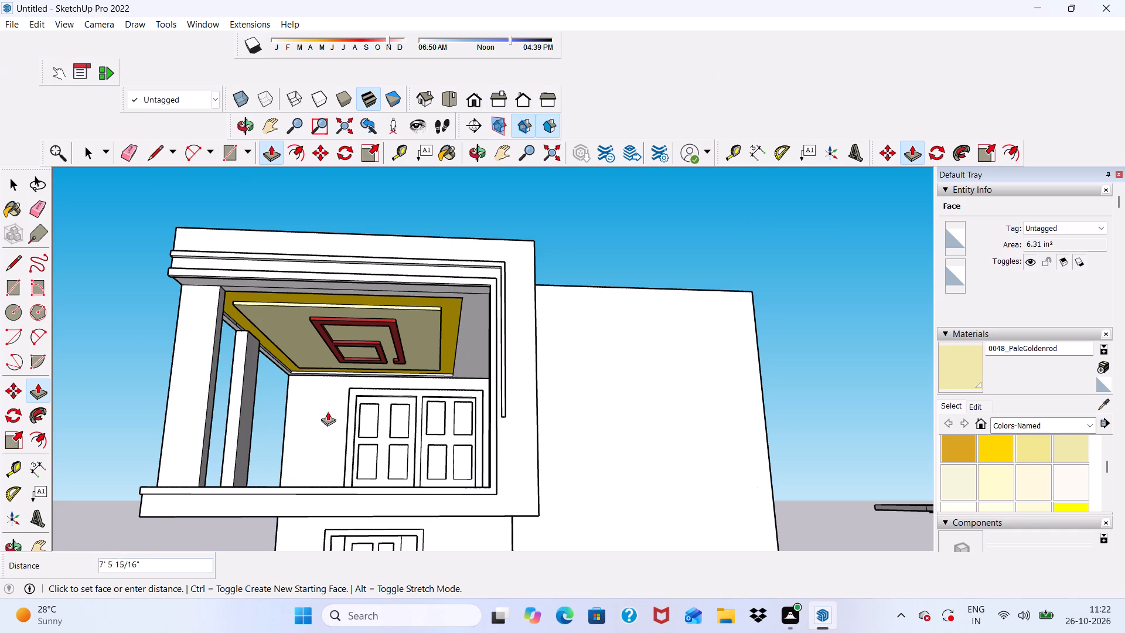
{"action": "scroll", "coordinate": [473, 511], "scroll_direction": "up", "scroll_amount": 14}
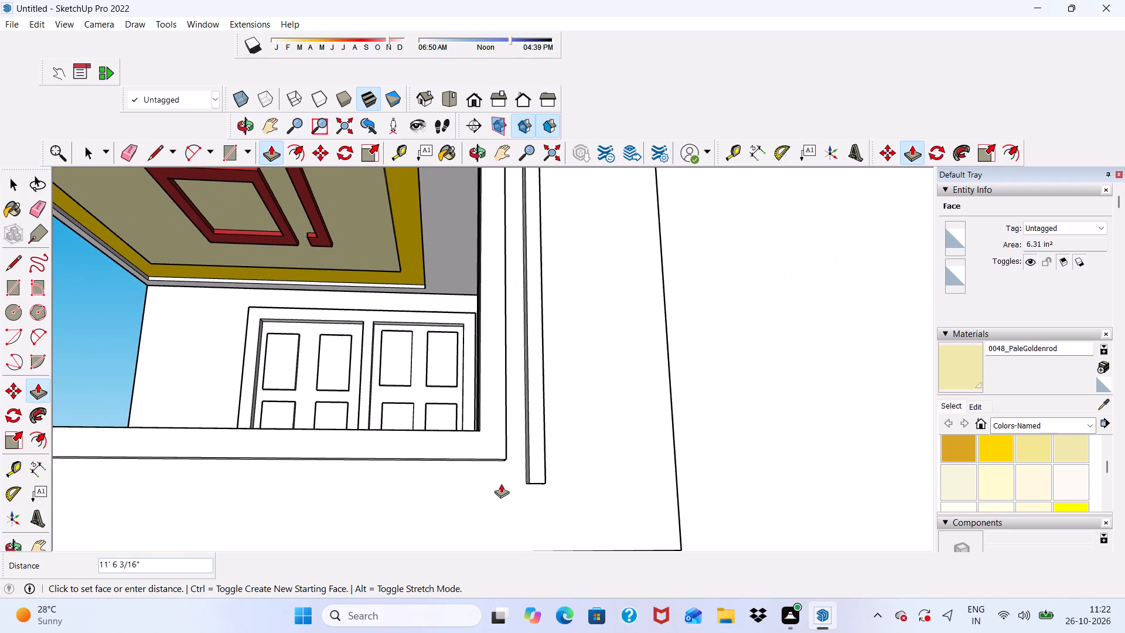
{"action": "scroll", "coordinate": [501, 484], "scroll_direction": "up", "scroll_amount": 4}
{"action": "left_click", "coordinate": [516, 485]}
Draw a rectangle about 3" by 2 3/4" at the bottom of the new vertical strip's opening-side face.
{"action": "scroll", "coordinate": [513, 485], "scroll_direction": "down", "scroll_amount": 1}
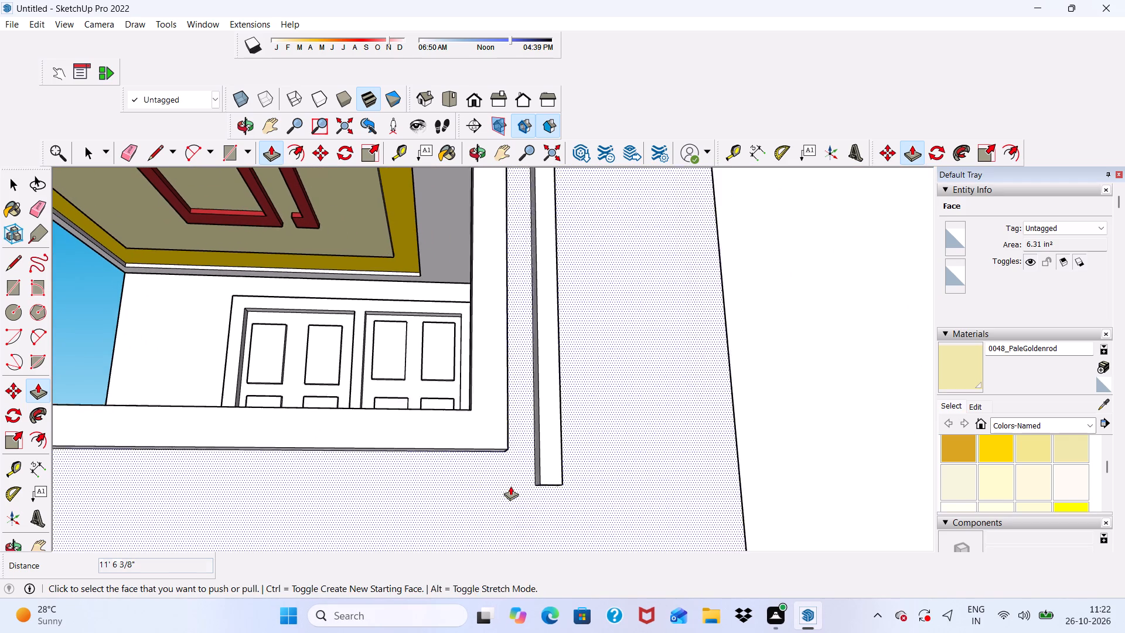
{"action": "scroll", "coordinate": [510, 486], "scroll_direction": "down", "scroll_amount": 2}
{"action": "scroll", "coordinate": [500, 485], "scroll_direction": "up", "scroll_amount": 1}
{"action": "middle_click_drag", "start_coordinate": [475, 477], "coordinate": [581, 493]}
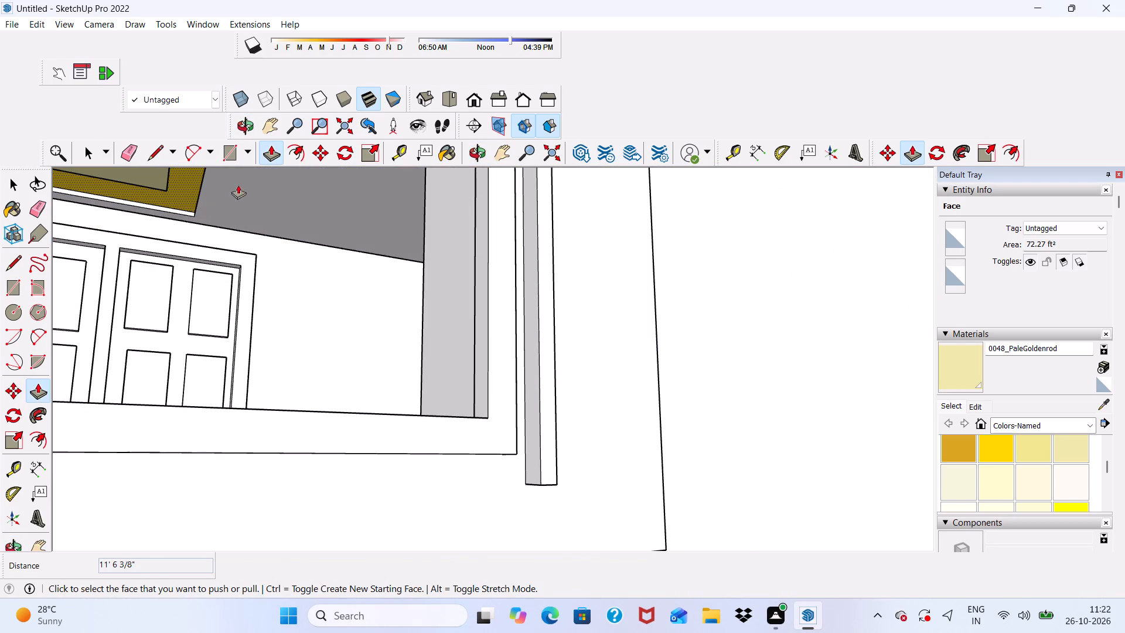
{"action": "left_click", "coordinate": [233, 149]}
{"action": "scroll", "coordinate": [547, 484], "scroll_direction": "up", "scroll_amount": 3}
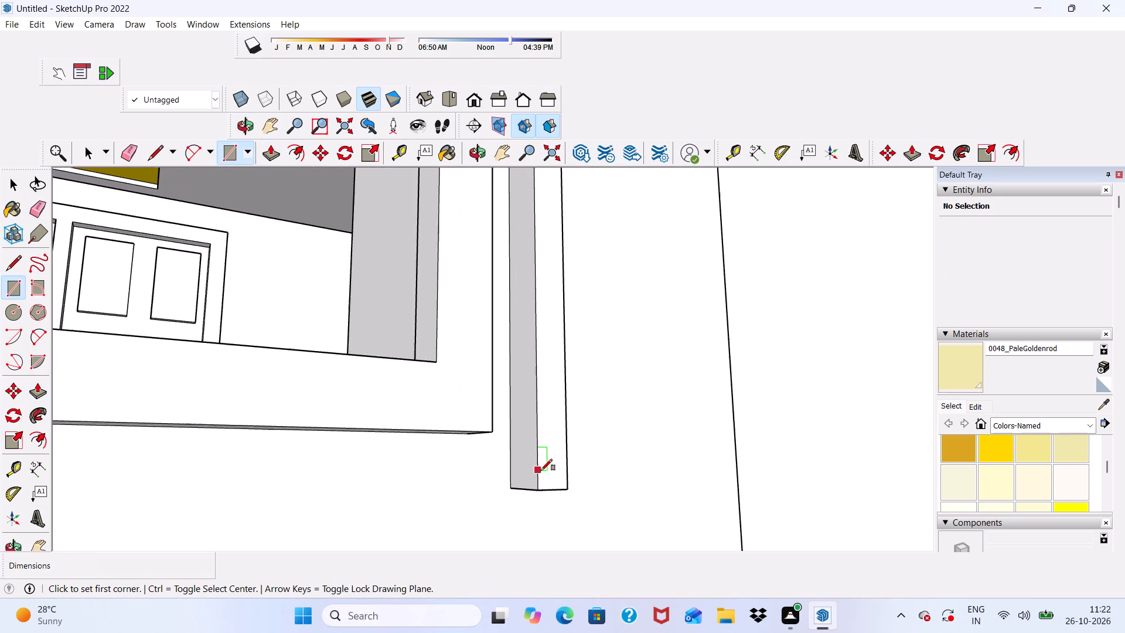
{"action": "scroll", "coordinate": [541, 471], "scroll_direction": "up", "scroll_amount": 7}
{"action": "left_click", "coordinate": [506, 493]}
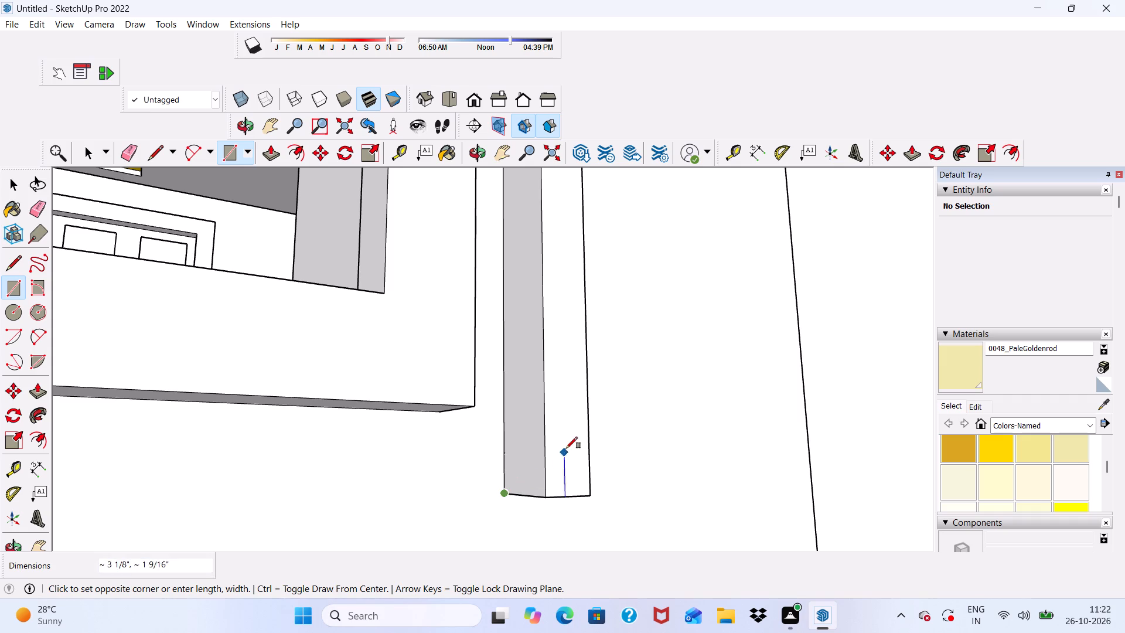
{"action": "left_click", "coordinate": [542, 423]}
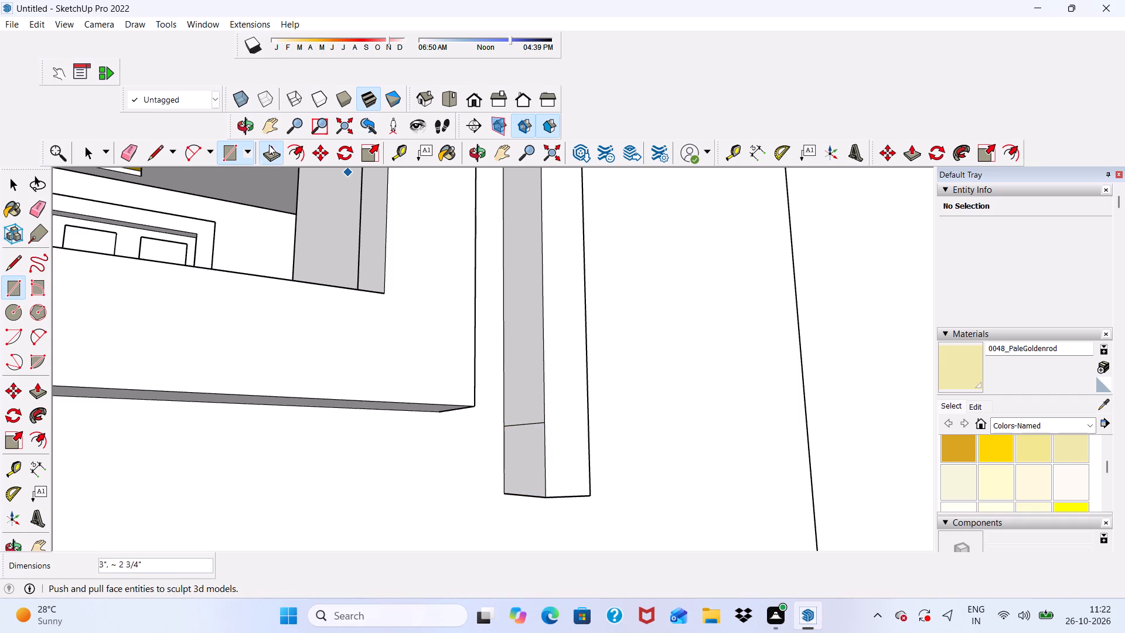
Push/Pull the small rectangle about 16' 1 1/16" along the balcony slab's front edge to its outer end.
{"action": "left_click", "coordinate": [269, 145]}
{"action": "left_click", "coordinate": [527, 452]}
{"action": "scroll", "coordinate": [401, 445], "scroll_direction": "down", "scroll_amount": 14}
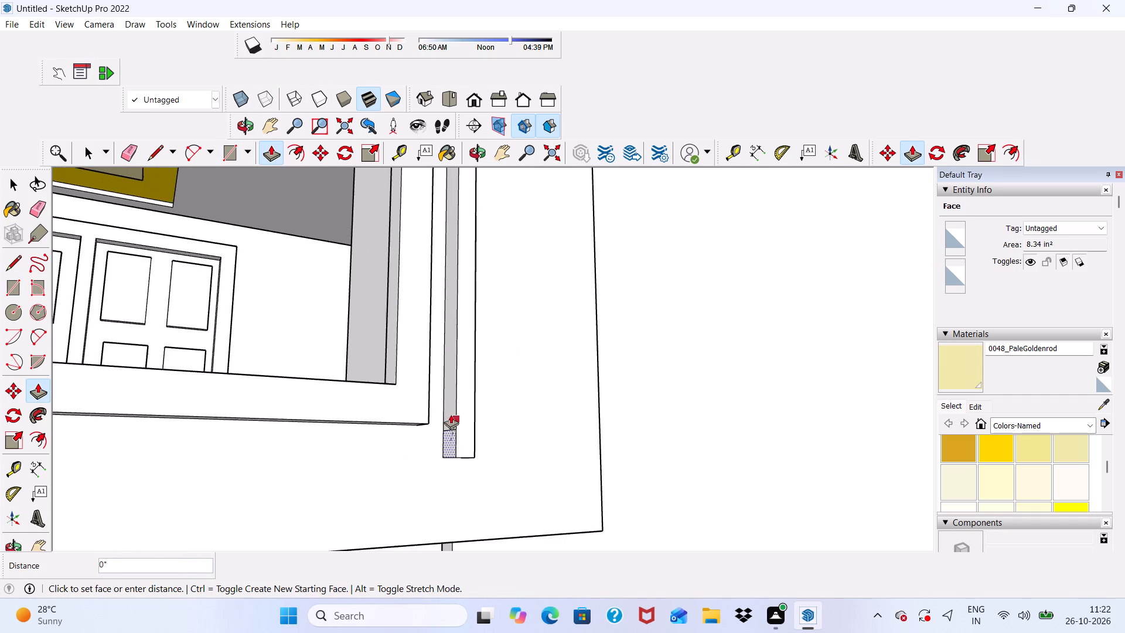
{"action": "scroll", "coordinate": [451, 414], "scroll_direction": "down", "scroll_amount": 3}
{"action": "scroll", "coordinate": [347, 439], "scroll_direction": "up", "scroll_amount": 1}
{"action": "scroll", "coordinate": [272, 438], "scroll_direction": "down", "scroll_amount": 16}
{"action": "scroll", "coordinate": [349, 464], "scroll_direction": "down", "scroll_amount": 3}
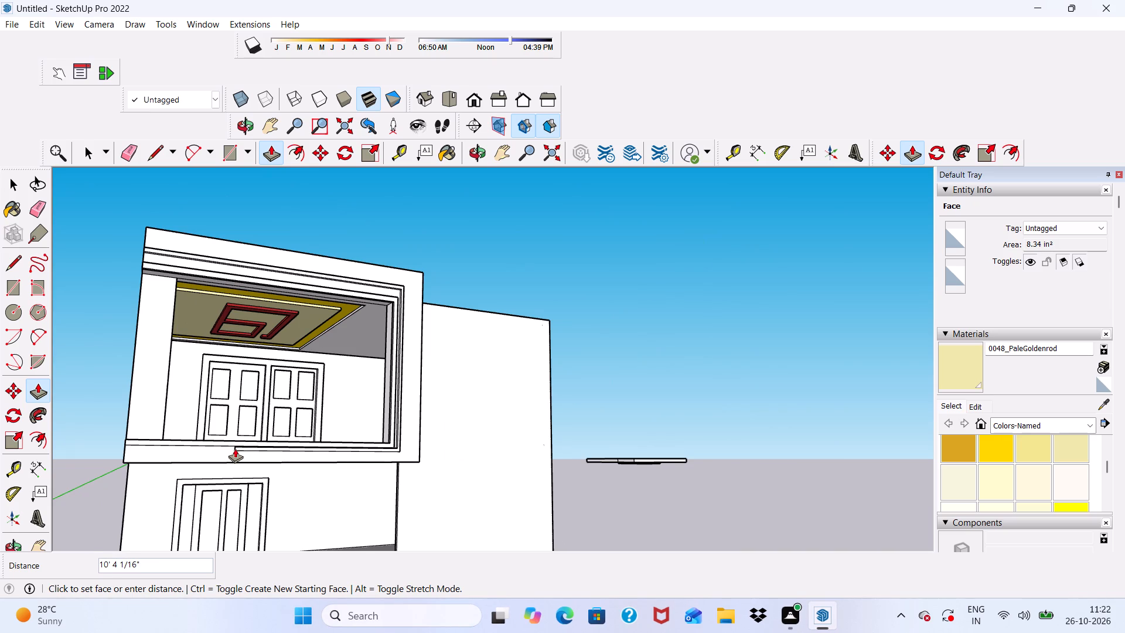
{"action": "scroll", "coordinate": [221, 444], "scroll_direction": "up", "scroll_amount": 1}
{"action": "scroll", "coordinate": [220, 444], "scroll_direction": "down", "scroll_amount": 5}
{"action": "scroll", "coordinate": [202, 437], "scroll_direction": "up", "scroll_amount": 5}
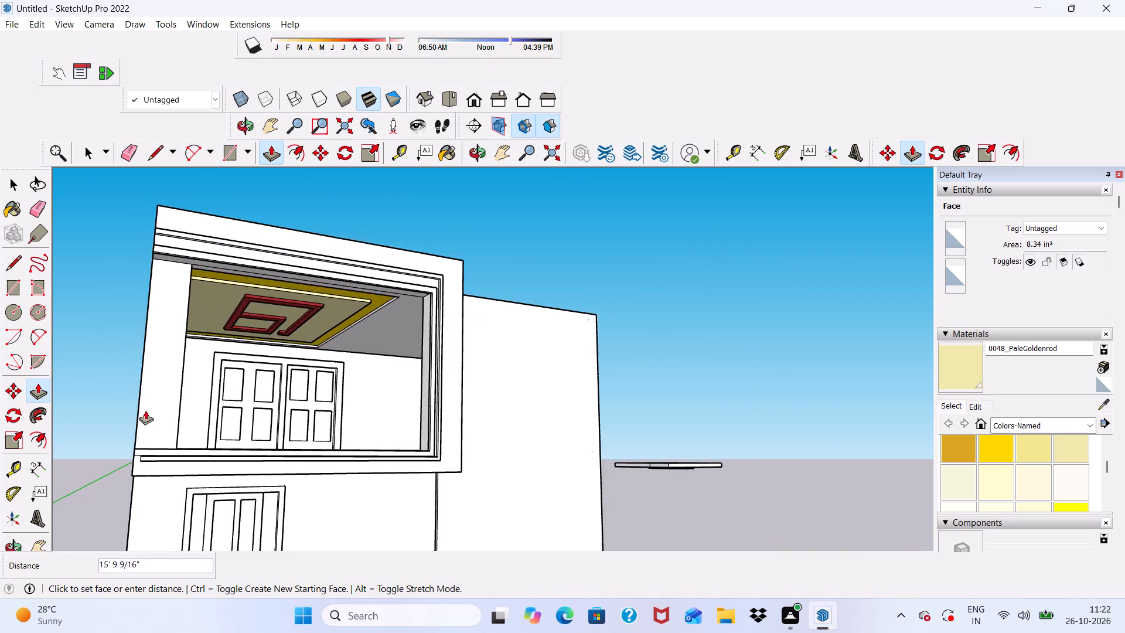
{"action": "scroll", "coordinate": [145, 410], "scroll_direction": "up", "scroll_amount": 13}
{"action": "scroll", "coordinate": [144, 451], "scroll_direction": "down", "scroll_amount": 5}
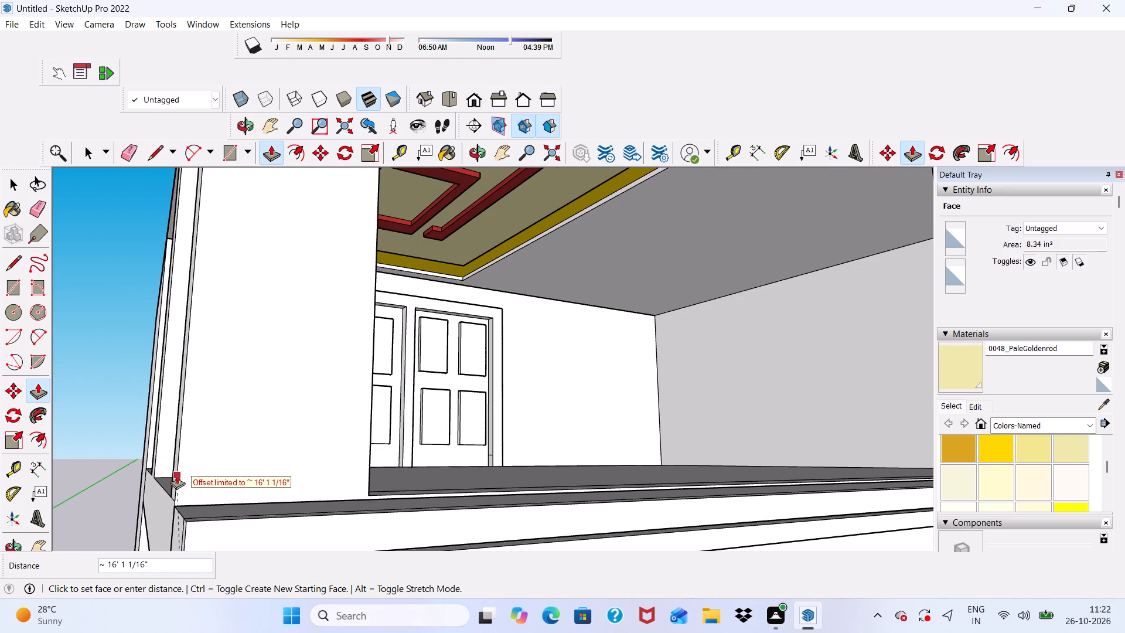
{"action": "left_click", "coordinate": [181, 464]}
Push/Pull the outer front face surrounding the trim frame inward about 4 1/2".
{"action": "scroll", "coordinate": [180, 419], "scroll_direction": "down", "scroll_amount": 12}
{"action": "middle_click_drag", "start_coordinate": [383, 465], "coordinate": [261, 479]}
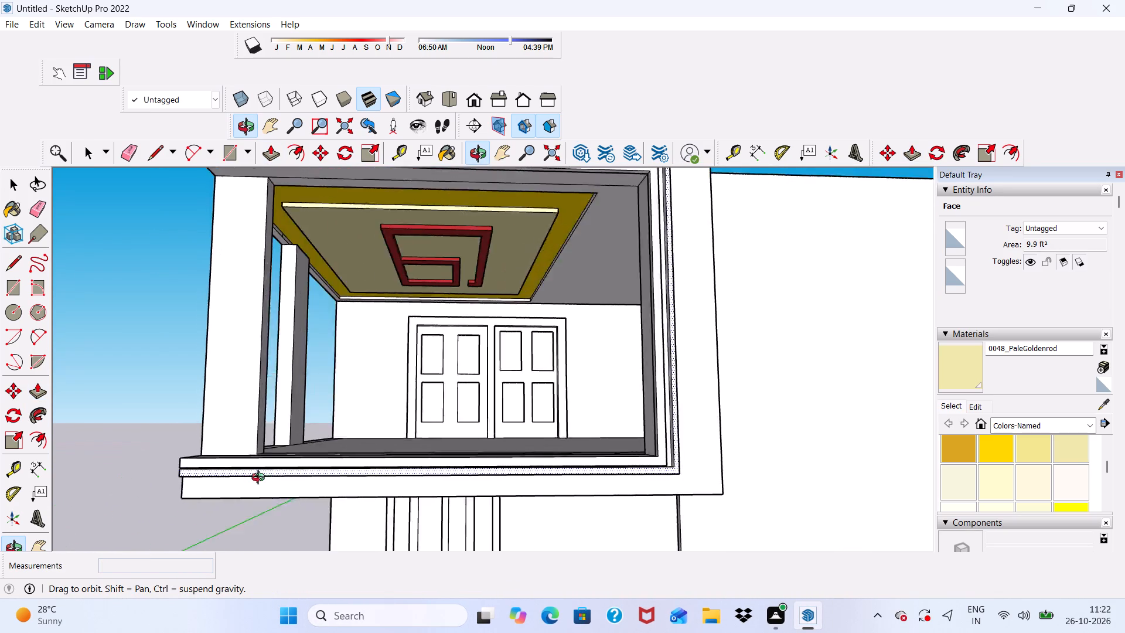
{"action": "middle_click_drag", "start_coordinate": [261, 479], "coordinate": [240, 479]}
{"action": "scroll", "coordinate": [296, 470], "scroll_direction": "down", "scroll_amount": 6}
{"action": "scroll", "coordinate": [451, 468], "scroll_direction": "up", "scroll_amount": 3}
{"action": "left_click_drag", "start_coordinate": [521, 482], "coordinate": [515, 491]}
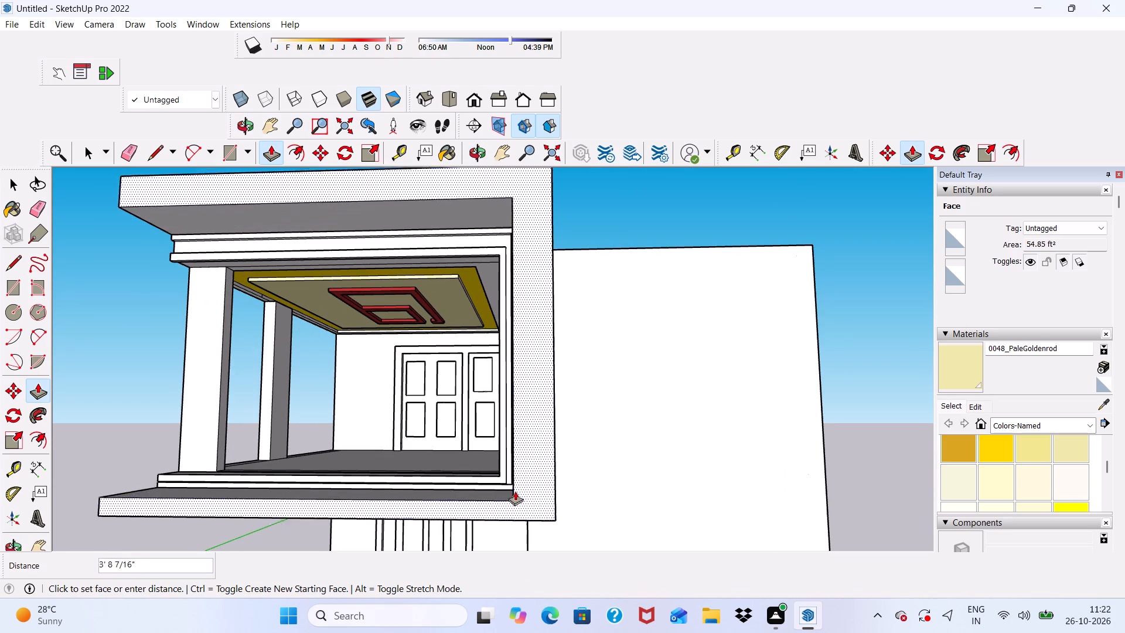
{"action": "left_click_drag", "start_coordinate": [515, 491], "coordinate": [519, 472]}
{"action": "key", "text": "space"}
Erase the seam edges along the side and top faces of the outer trim strips at their upper wall-side corner.
{"action": "scroll", "coordinate": [322, 0], "scroll_direction": "up", "scroll_amount": 4}
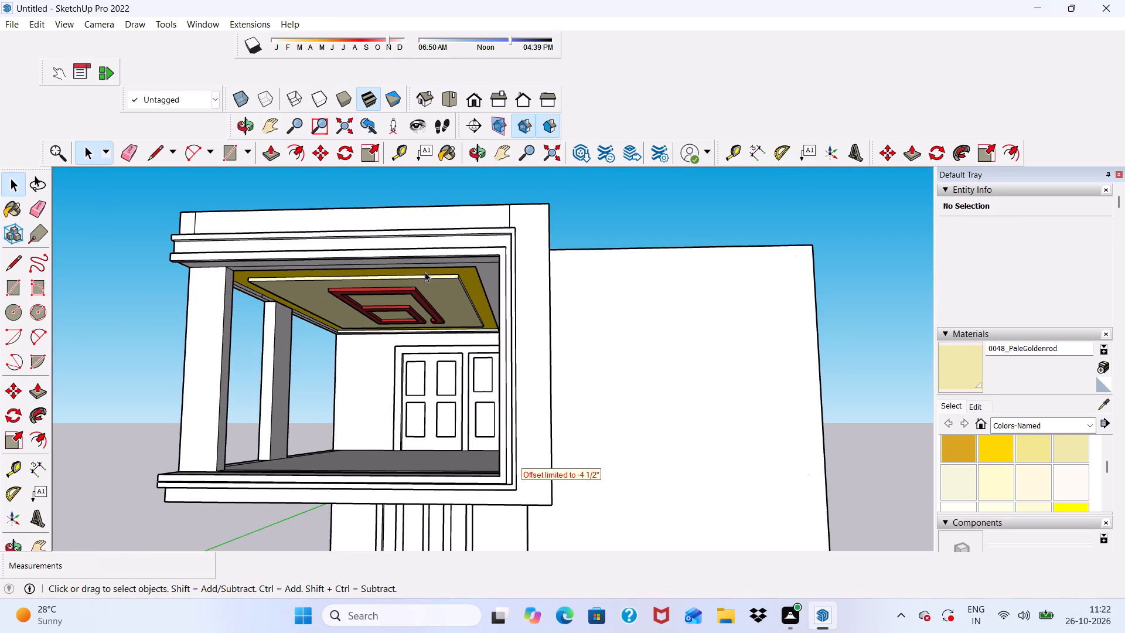
{"action": "scroll", "coordinate": [510, 241], "scroll_direction": "up", "scroll_amount": 5}
{"action": "scroll", "coordinate": [434, 301], "scroll_direction": "up", "scroll_amount": 2}
{"action": "scroll", "coordinate": [443, 287], "scroll_direction": "down", "scroll_amount": 5}
{"action": "scroll", "coordinate": [466, 308], "scroll_direction": "up", "scroll_amount": 1}
{"action": "middle_click_drag", "start_coordinate": [466, 308], "coordinate": [472, 308]}
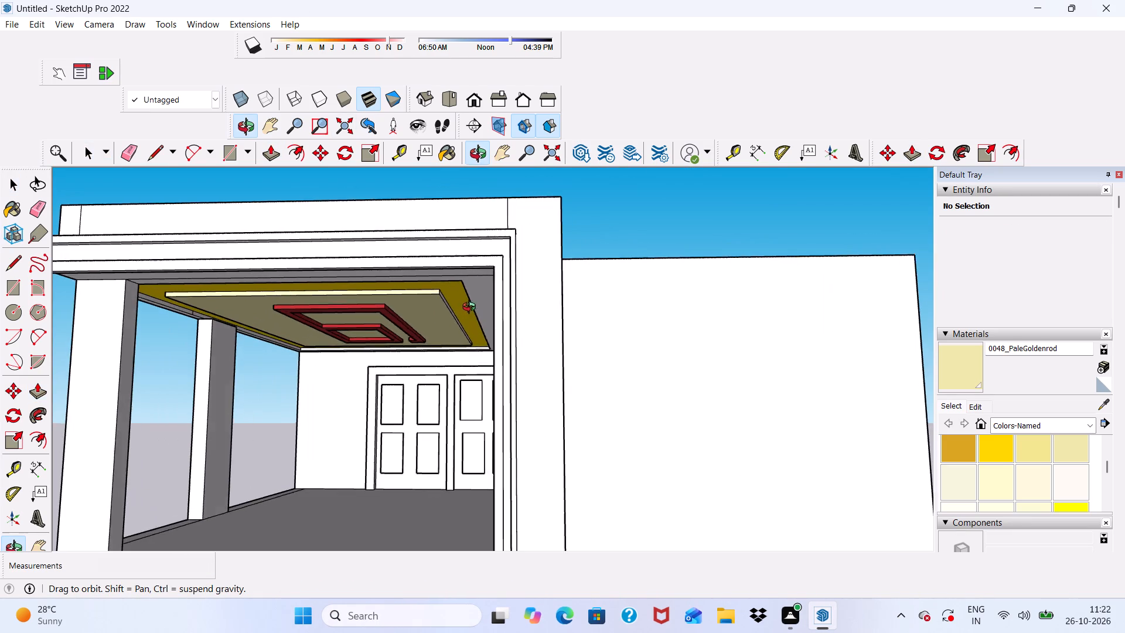
{"action": "middle_click_drag", "start_coordinate": [472, 308], "coordinate": [563, 338]}
{"action": "scroll", "coordinate": [560, 335], "scroll_direction": "up", "scroll_amount": 4}
{"action": "scroll", "coordinate": [643, 336], "scroll_direction": "up", "scroll_amount": 4}
{"action": "scroll", "coordinate": [664, 327], "scroll_direction": "down", "scroll_amount": 8}
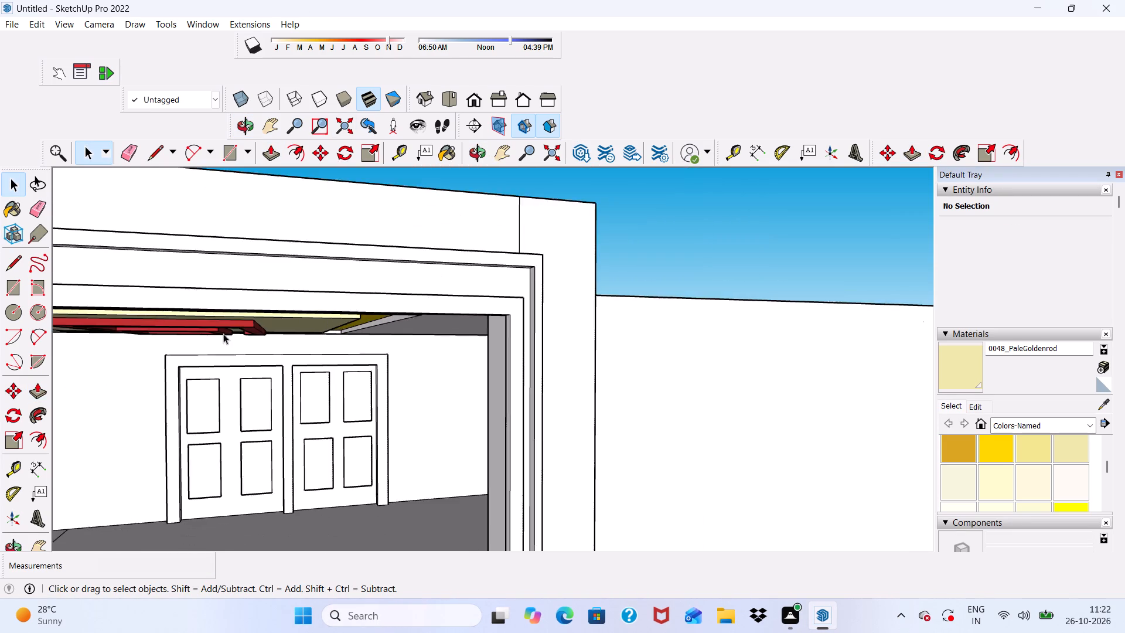
{"action": "scroll", "coordinate": [209, 394], "scroll_direction": "up", "scroll_amount": 1}
{"action": "scroll", "coordinate": [591, 370], "scroll_direction": "up", "scroll_amount": 1}
{"action": "scroll", "coordinate": [592, 370], "scroll_direction": "down", "scroll_amount": 1}
{"action": "middle_click_drag", "start_coordinate": [592, 370], "coordinate": [435, 380]}
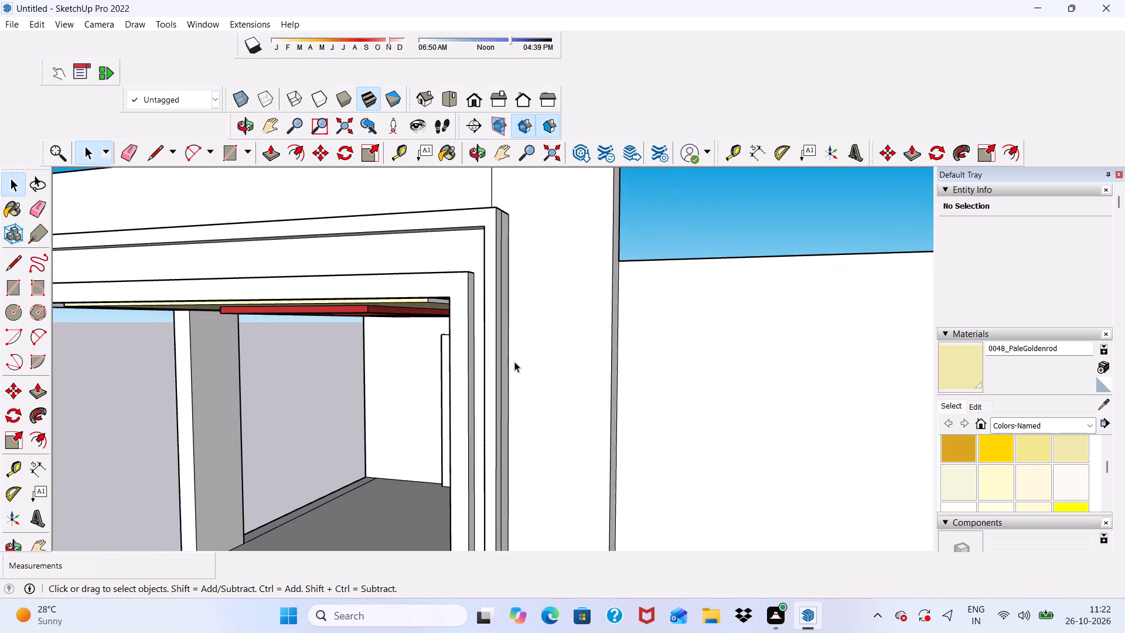
{"action": "scroll", "coordinate": [514, 362], "scroll_direction": "up", "scroll_amount": 2}
{"action": "scroll", "coordinate": [514, 359], "scroll_direction": "down", "scroll_amount": 3}
{"action": "middle_click_drag", "start_coordinate": [514, 359], "coordinate": [454, 401]}
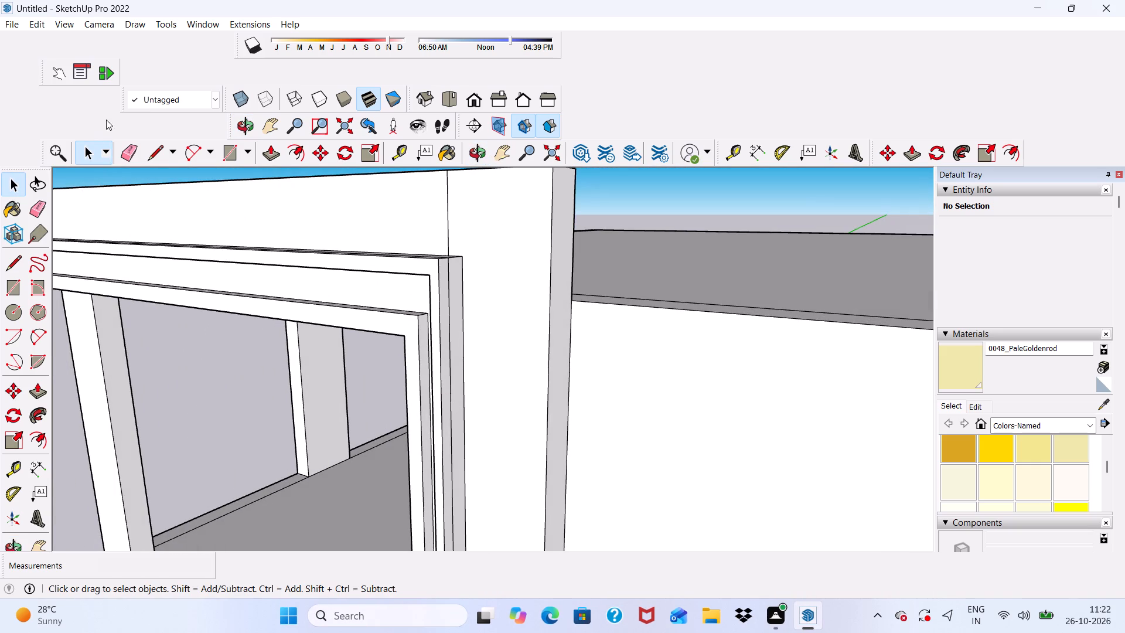
{"action": "left_click", "coordinate": [126, 151]}
{"action": "scroll", "coordinate": [475, 357], "scroll_direction": "up", "scroll_amount": 2}
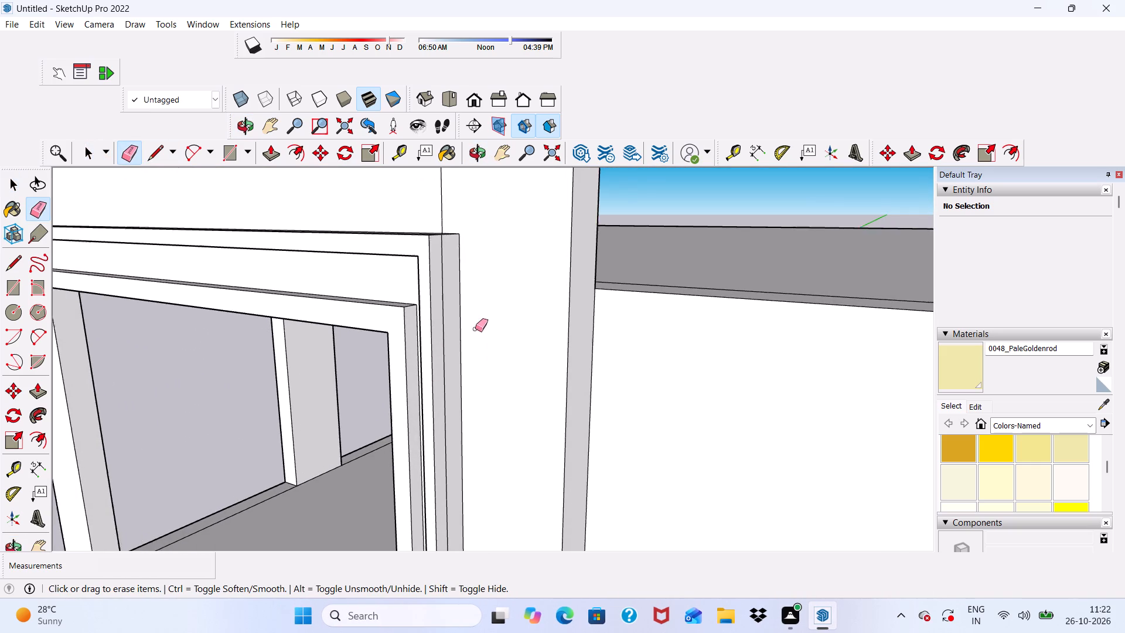
{"action": "scroll", "coordinate": [475, 329], "scroll_direction": "up", "scroll_amount": 2}
{"action": "left_click_drag", "start_coordinate": [432, 281], "coordinate": [448, 284]}
{"action": "middle_click_drag", "start_coordinate": [451, 285], "coordinate": [450, 373]}
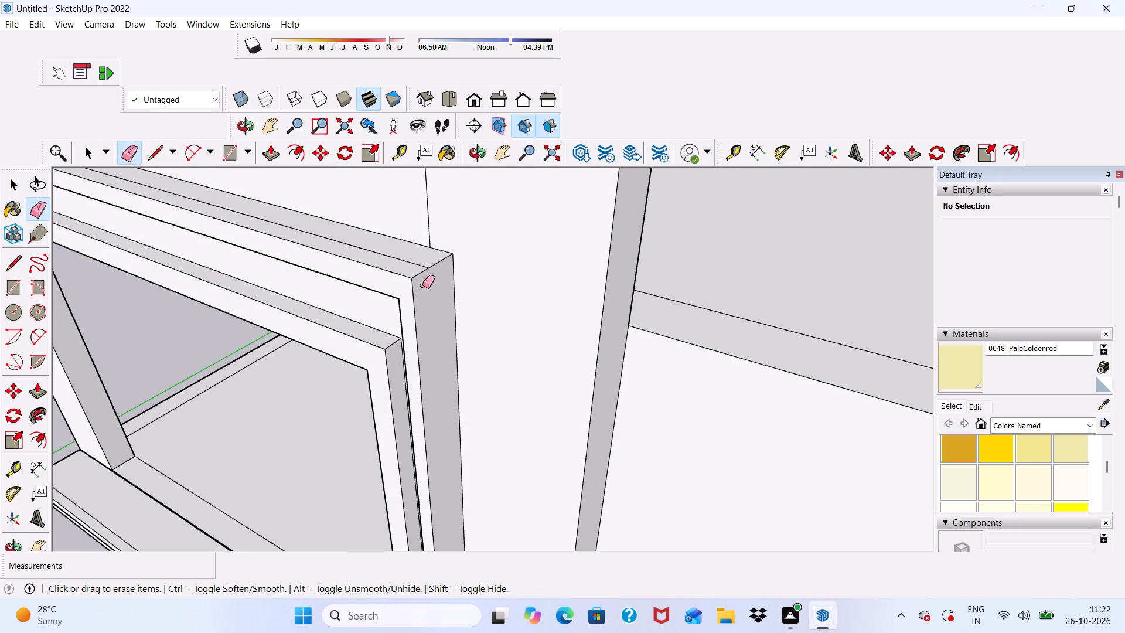
{"action": "left_click", "coordinate": [407, 261]}
{"action": "key", "text": "space"}
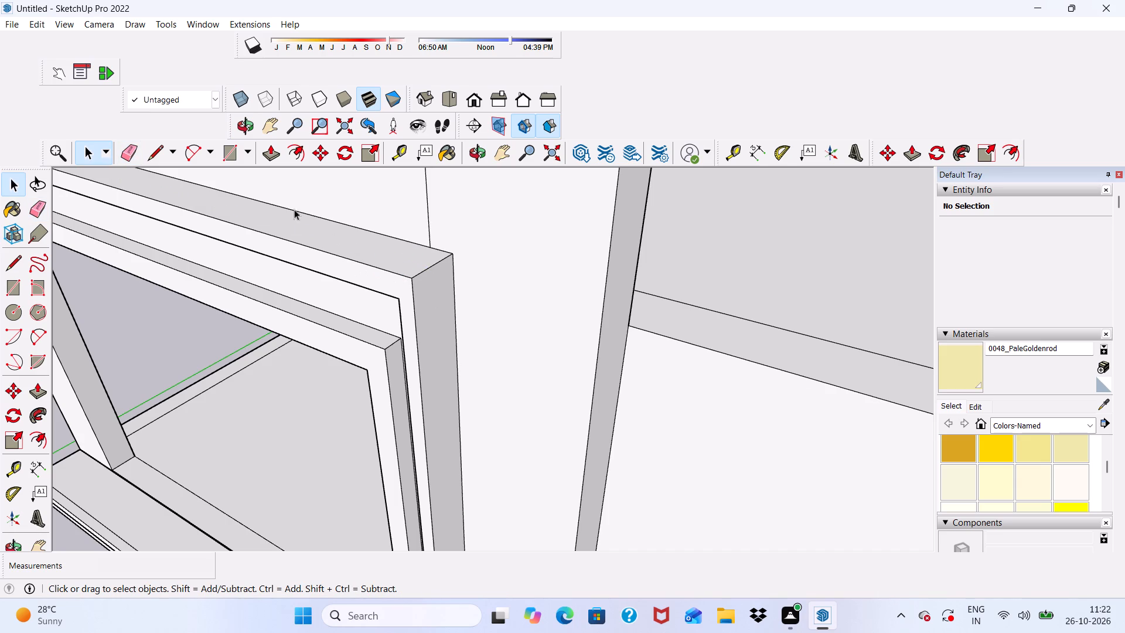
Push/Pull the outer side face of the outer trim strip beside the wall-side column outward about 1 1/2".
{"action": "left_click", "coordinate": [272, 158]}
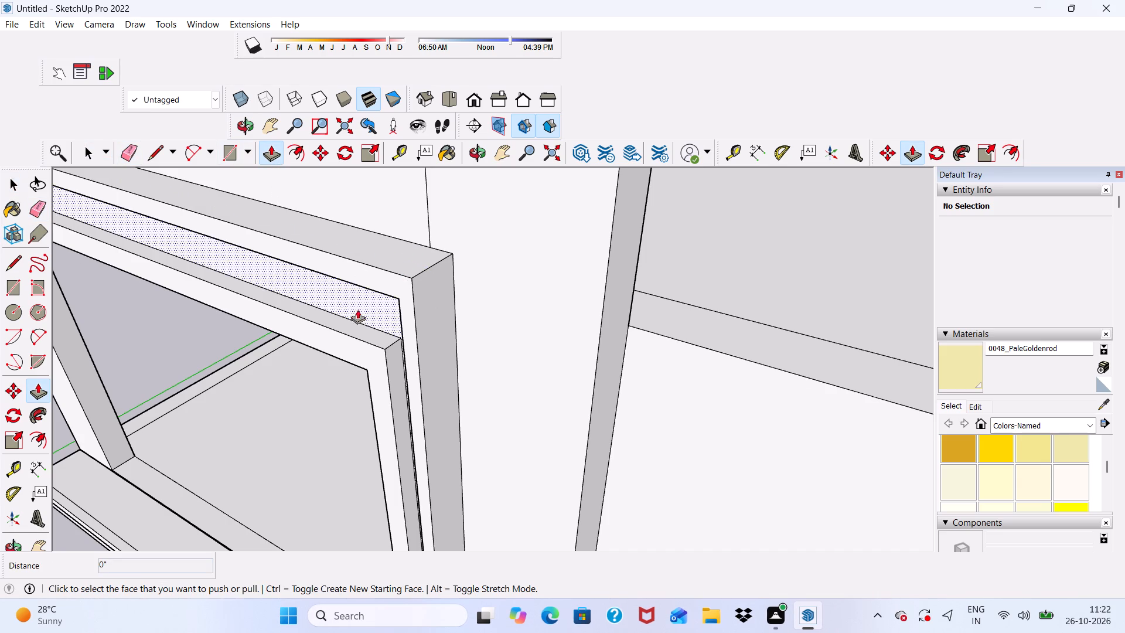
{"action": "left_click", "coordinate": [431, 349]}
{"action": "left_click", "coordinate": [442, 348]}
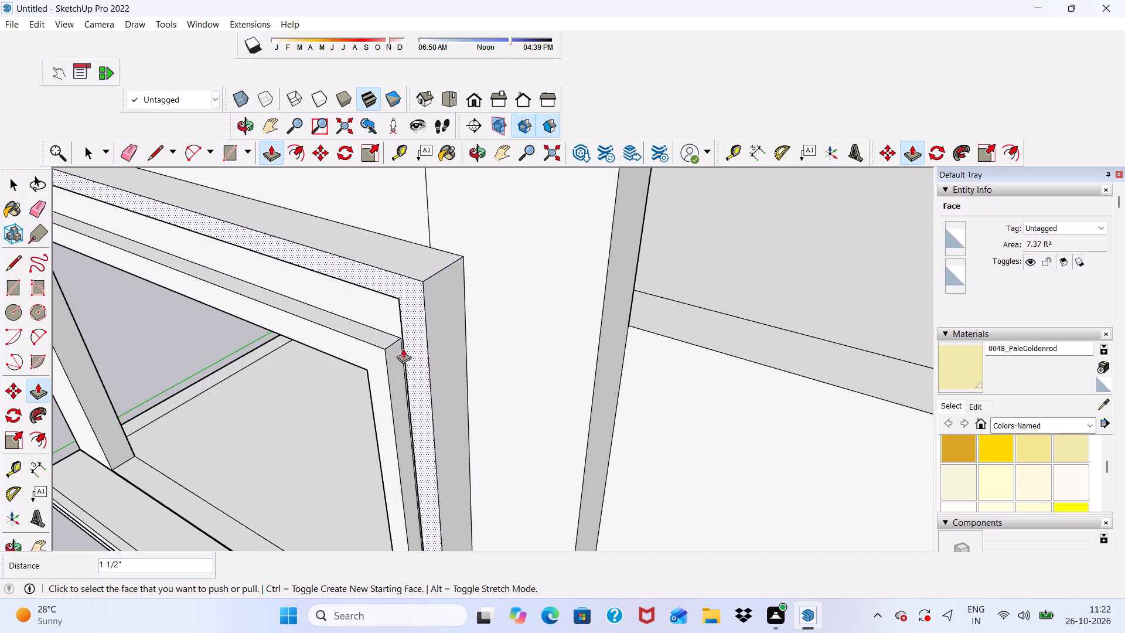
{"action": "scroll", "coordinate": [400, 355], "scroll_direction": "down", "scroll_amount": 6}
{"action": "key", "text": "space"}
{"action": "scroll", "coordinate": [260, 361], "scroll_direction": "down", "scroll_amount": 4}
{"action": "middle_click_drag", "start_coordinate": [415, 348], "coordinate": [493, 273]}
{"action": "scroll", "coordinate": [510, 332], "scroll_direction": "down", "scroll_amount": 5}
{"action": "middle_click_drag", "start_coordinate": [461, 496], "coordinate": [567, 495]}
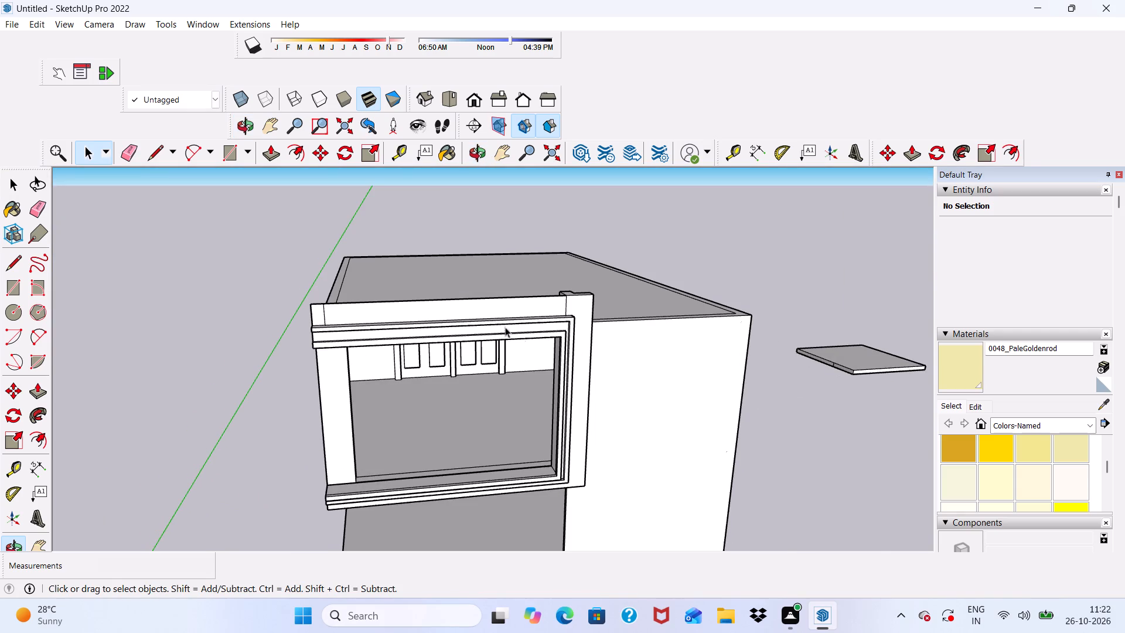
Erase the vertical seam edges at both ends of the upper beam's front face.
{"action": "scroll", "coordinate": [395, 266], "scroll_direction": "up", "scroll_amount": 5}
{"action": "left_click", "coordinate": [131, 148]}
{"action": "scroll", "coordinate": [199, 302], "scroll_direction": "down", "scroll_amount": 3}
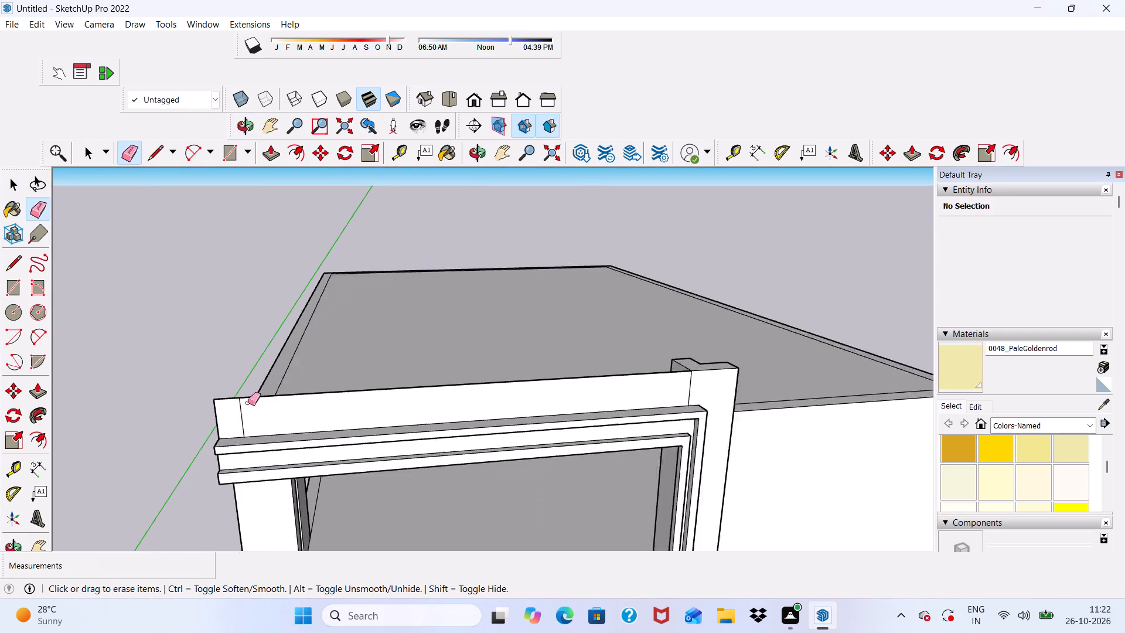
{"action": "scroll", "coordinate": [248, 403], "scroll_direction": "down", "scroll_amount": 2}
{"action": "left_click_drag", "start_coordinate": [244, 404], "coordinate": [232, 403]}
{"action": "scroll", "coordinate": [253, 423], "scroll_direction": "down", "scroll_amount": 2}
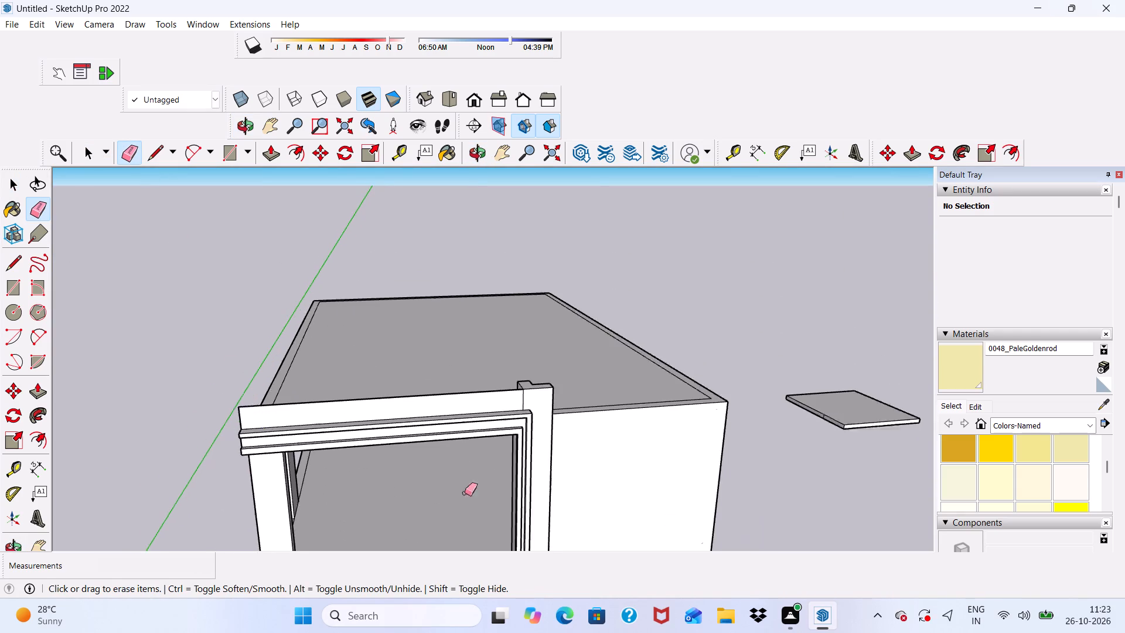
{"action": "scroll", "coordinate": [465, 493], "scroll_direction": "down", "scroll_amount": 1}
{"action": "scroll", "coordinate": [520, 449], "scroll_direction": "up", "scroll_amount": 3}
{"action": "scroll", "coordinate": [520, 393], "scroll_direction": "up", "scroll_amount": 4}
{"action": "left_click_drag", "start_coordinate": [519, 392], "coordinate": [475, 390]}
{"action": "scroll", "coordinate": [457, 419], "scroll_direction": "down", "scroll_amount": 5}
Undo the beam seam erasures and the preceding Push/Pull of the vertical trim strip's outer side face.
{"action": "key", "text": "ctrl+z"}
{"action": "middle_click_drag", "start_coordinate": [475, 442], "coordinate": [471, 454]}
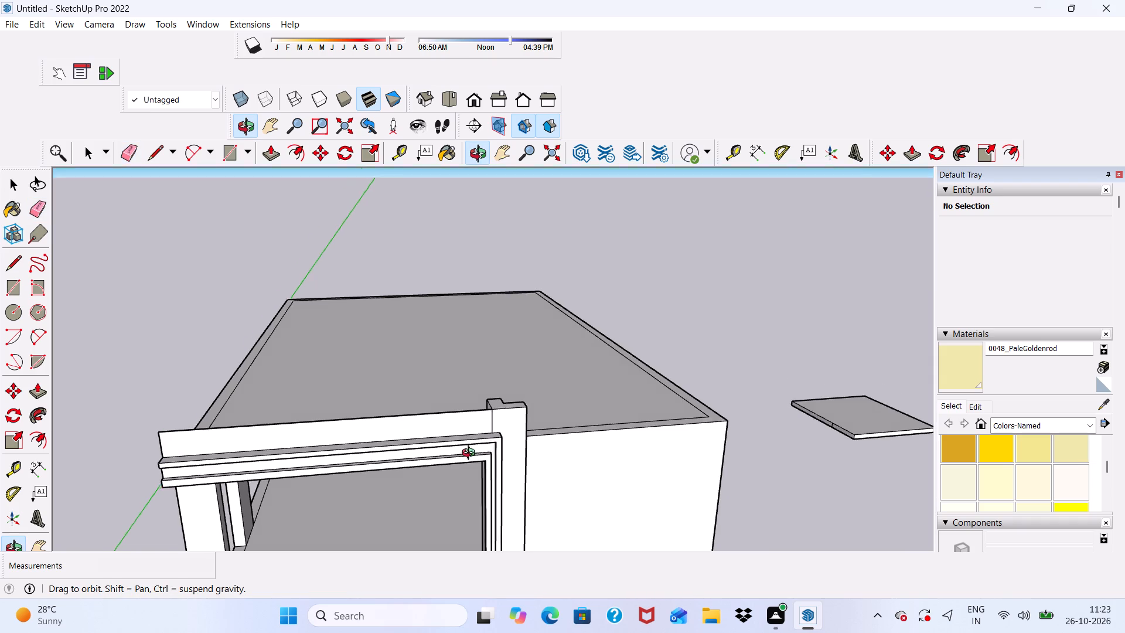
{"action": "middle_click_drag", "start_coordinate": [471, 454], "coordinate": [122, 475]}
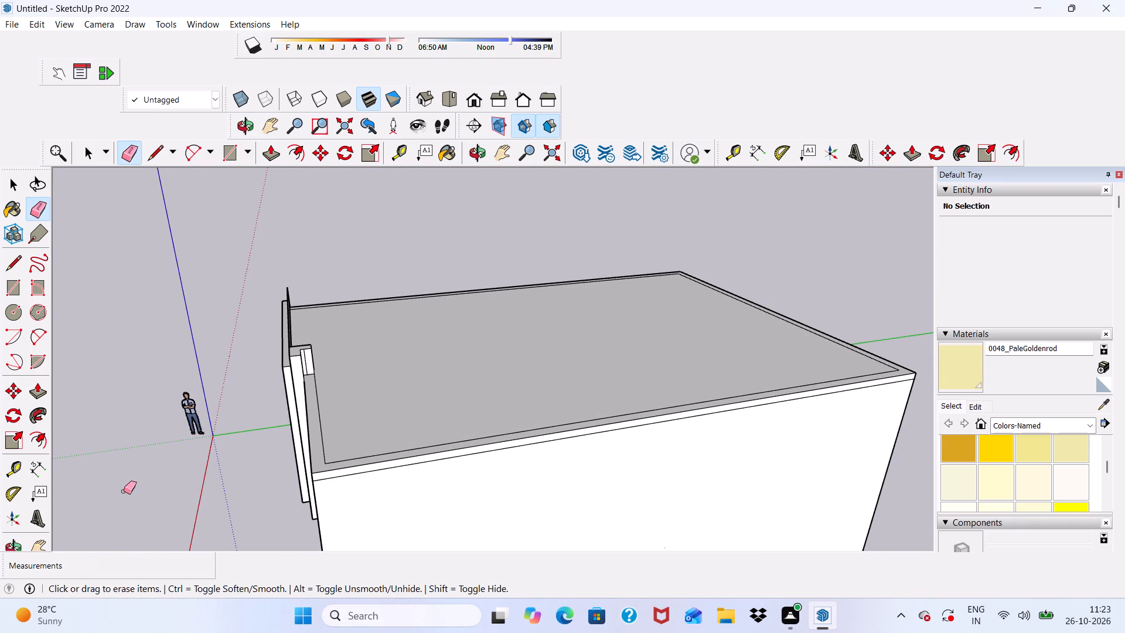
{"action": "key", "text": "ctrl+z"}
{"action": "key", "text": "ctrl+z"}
Examine the upper beam's roof-side face and ends, and the balcony opening's trim frame from below.
{"action": "scroll", "coordinate": [278, 370], "scroll_direction": "up", "scroll_amount": 9}
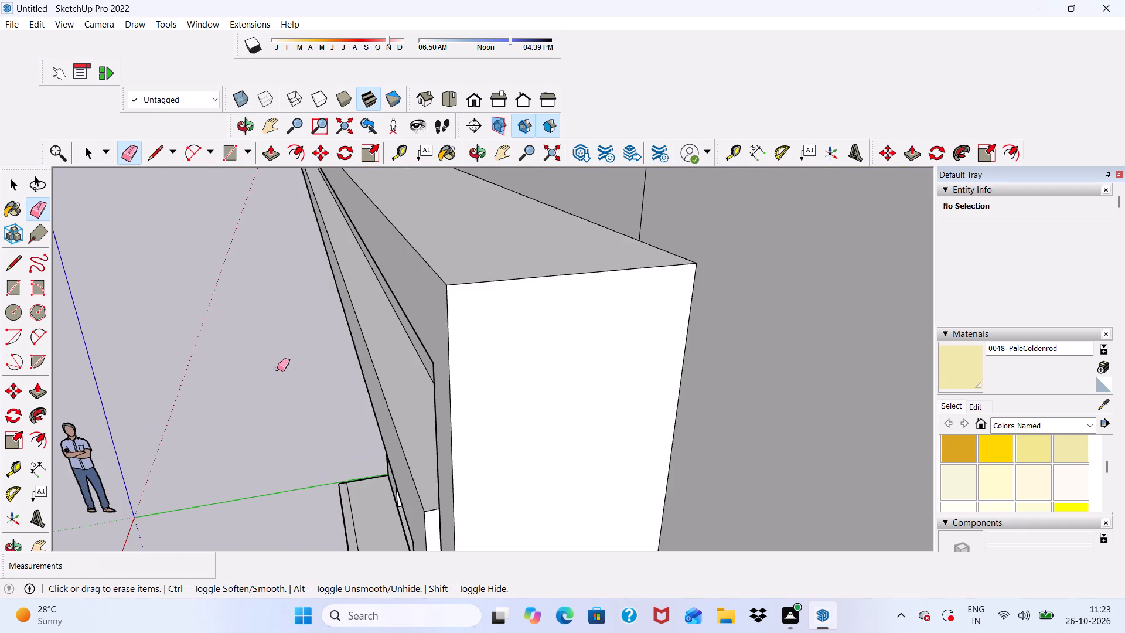
{"action": "middle_click_drag", "start_coordinate": [290, 383], "coordinate": [155, 470]}
{"action": "scroll", "coordinate": [175, 440], "scroll_direction": "up", "scroll_amount": 1}
{"action": "scroll", "coordinate": [179, 438], "scroll_direction": "down", "scroll_amount": 10}
{"action": "scroll", "coordinate": [414, 429], "scroll_direction": "down", "scroll_amount": 3}
{"action": "key", "text": "space"}
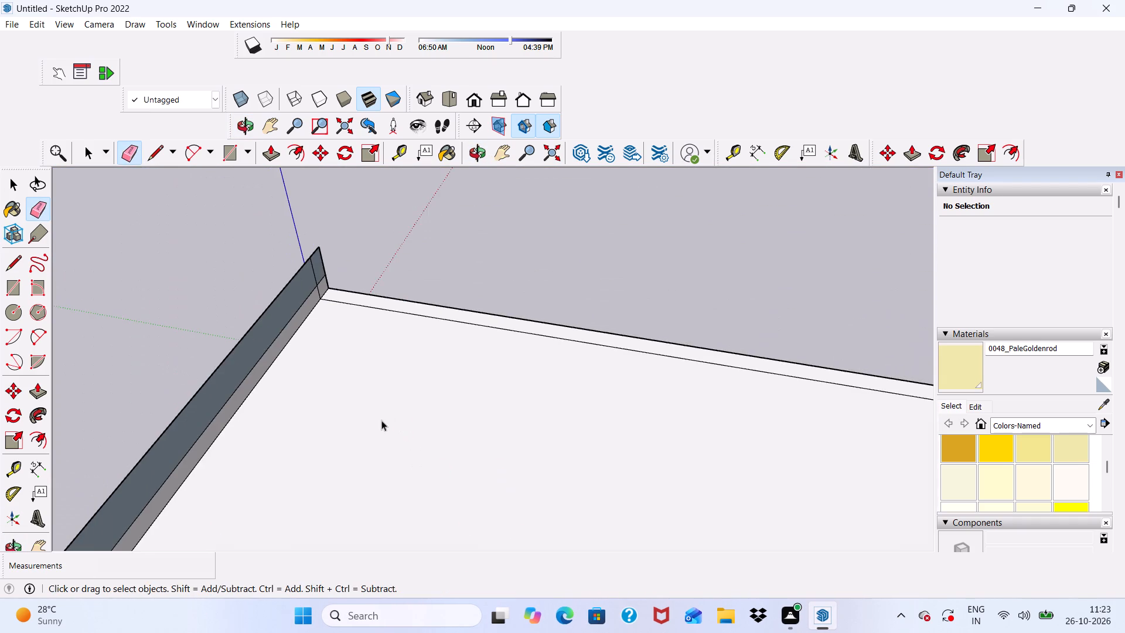
{"action": "scroll", "coordinate": [369, 454], "scroll_direction": "down", "scroll_amount": 2}
{"action": "middle_click_drag", "start_coordinate": [383, 500], "coordinate": [357, 403]}
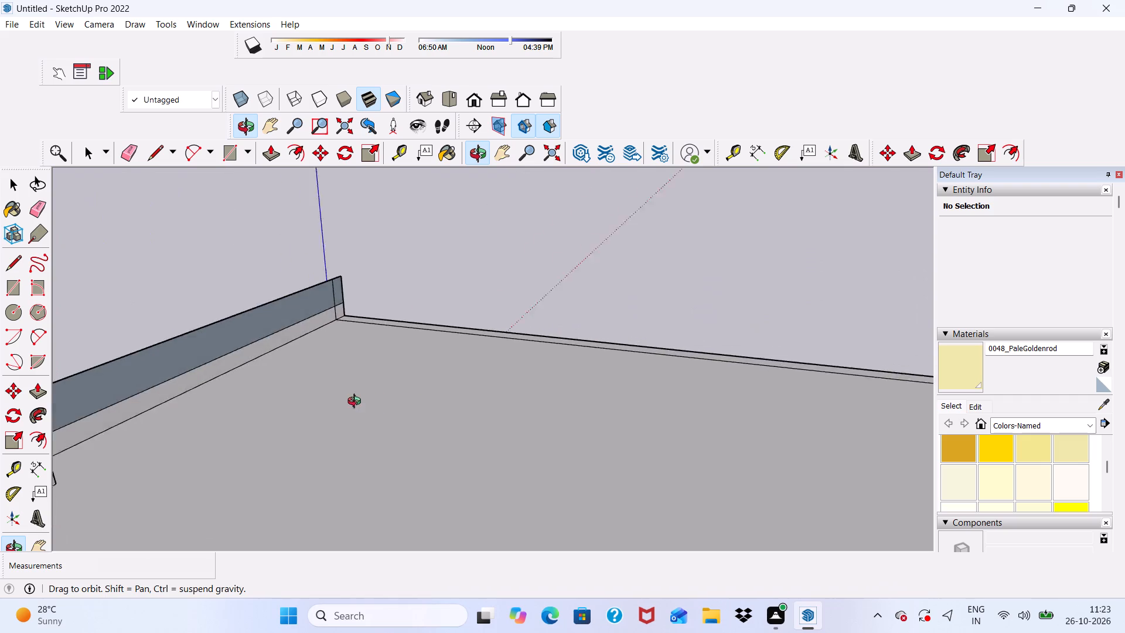
{"action": "middle_click_drag", "start_coordinate": [357, 403], "coordinate": [333, 426]}
{"action": "key", "text": "space"}
{"action": "scroll", "coordinate": [328, 440], "scroll_direction": "up", "scroll_amount": 1}
{"action": "scroll", "coordinate": [319, 431], "scroll_direction": "down", "scroll_amount": 4}
{"action": "middle_click_drag", "start_coordinate": [412, 469], "coordinate": [549, 423]}
{"action": "scroll", "coordinate": [693, 384], "scroll_direction": "up", "scroll_amount": 1}
{"action": "scroll", "coordinate": [429, 489], "scroll_direction": "down", "scroll_amount": 3}
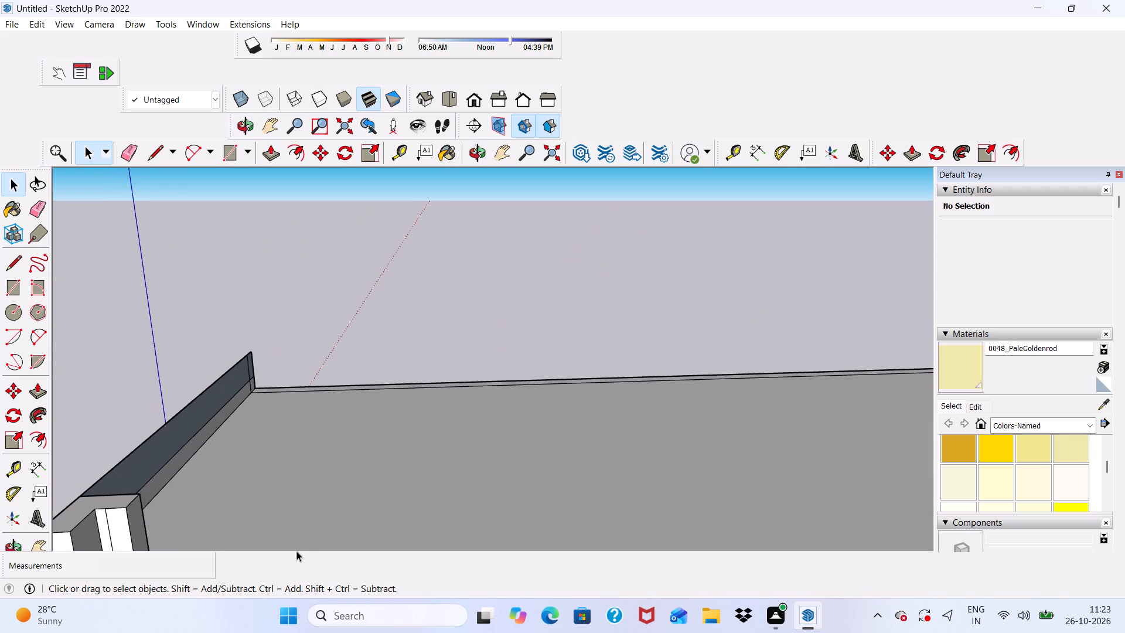
{"action": "scroll", "coordinate": [296, 551], "scroll_direction": "down", "scroll_amount": 3}
{"action": "middle_click_drag", "start_coordinate": [276, 527], "coordinate": [421, 473]}
{"action": "scroll", "coordinate": [516, 443], "scroll_direction": "up", "scroll_amount": 1}
{"action": "scroll", "coordinate": [499, 466], "scroll_direction": "down", "scroll_amount": 3}
{"action": "scroll", "coordinate": [161, 508], "scroll_direction": "down", "scroll_amount": 4}
{"action": "middle_click_drag", "start_coordinate": [232, 472], "coordinate": [410, 387]}
{"action": "scroll", "coordinate": [410, 387], "scroll_direction": "down", "scroll_amount": 4}
{"action": "middle_click_drag", "start_coordinate": [444, 406], "coordinate": [578, 315]}
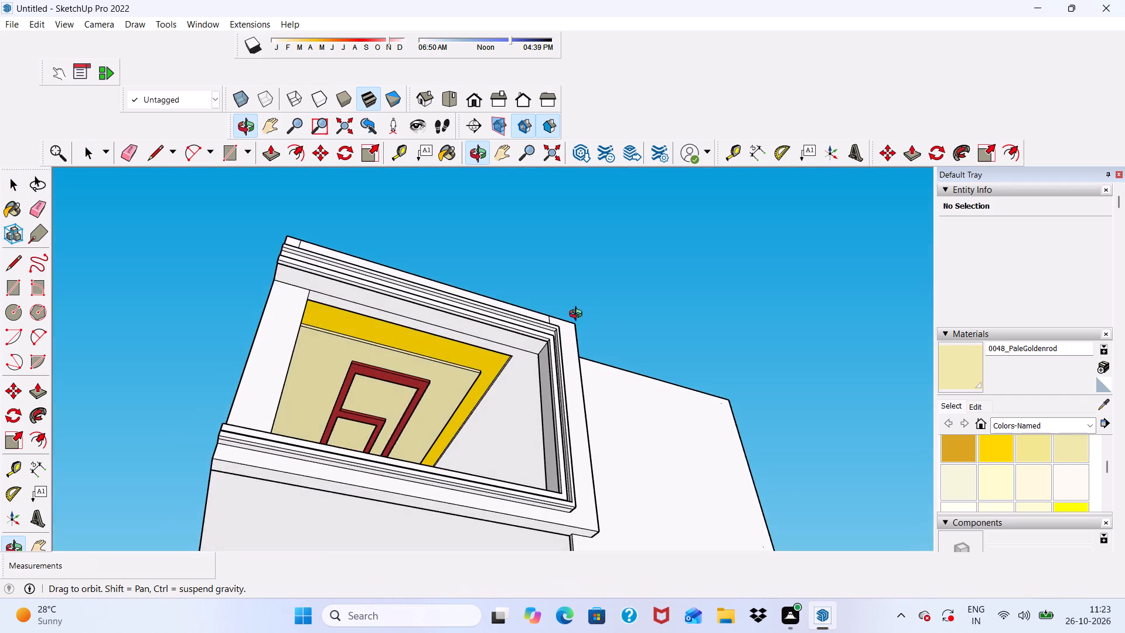
{"action": "middle_click_drag", "start_coordinate": [578, 315], "coordinate": [546, 429]}
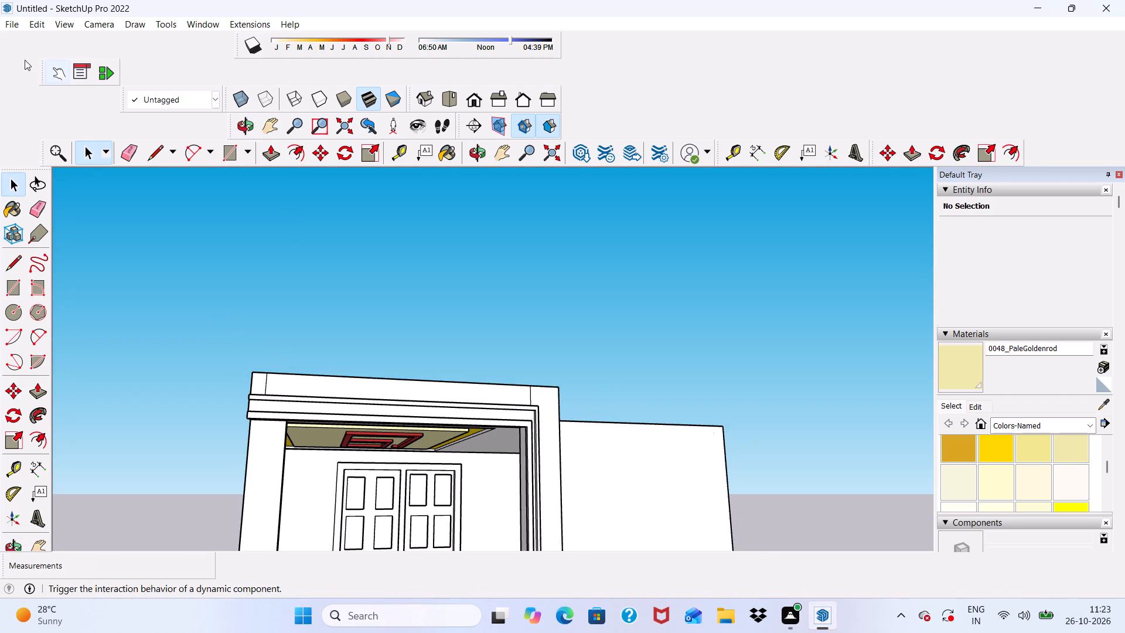
Erase the vertical seam edges at both ends of the upper beam's front face.
{"action": "left_click", "coordinate": [127, 154]}
{"action": "scroll", "coordinate": [275, 446], "scroll_direction": "up", "scroll_amount": 4}
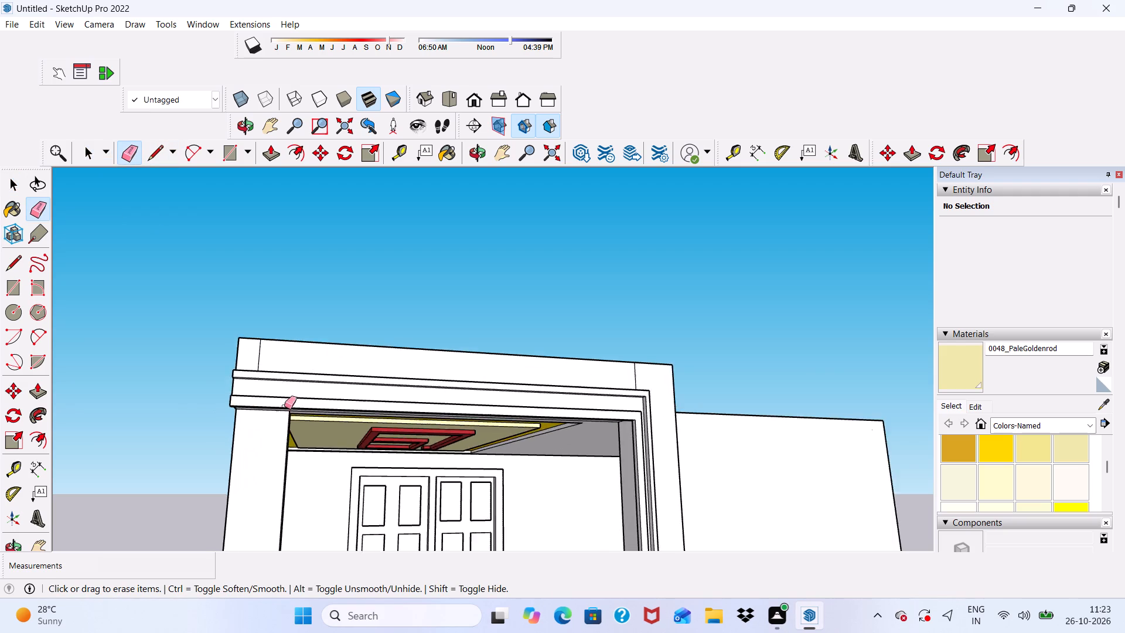
{"action": "scroll", "coordinate": [284, 406], "scroll_direction": "up", "scroll_amount": 4}
{"action": "left_click_drag", "start_coordinate": [258, 357], "coordinate": [322, 374]}
{"action": "scroll", "coordinate": [242, 435], "scroll_direction": "down", "scroll_amount": 4}
{"action": "scroll", "coordinate": [607, 425], "scroll_direction": "up", "scroll_amount": 3}
{"action": "left_click_drag", "start_coordinate": [615, 415], "coordinate": [588, 412]}
{"action": "scroll", "coordinate": [556, 479], "scroll_direction": "down", "scroll_amount": 2}
Push/Pull the outer side face of the outer trim strip beside the wall-side column outward about 1 1/2".
{"action": "middle_click_drag", "start_coordinate": [567, 482], "coordinate": [342, 481]}
{"action": "scroll", "coordinate": [342, 489], "scroll_direction": "up", "scroll_amount": 1}
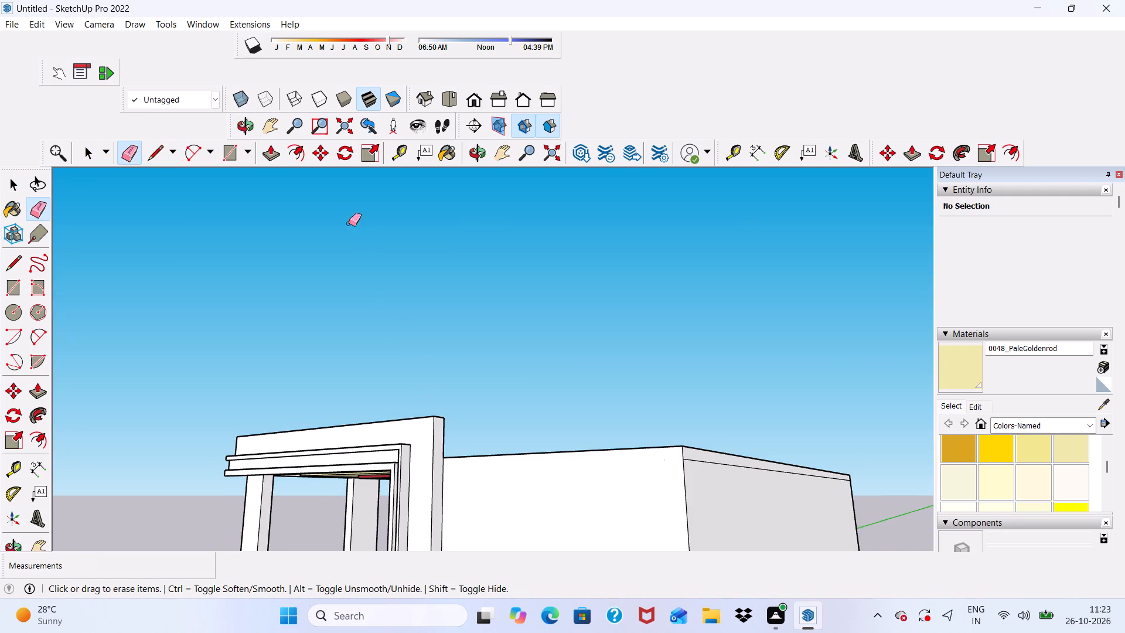
{"action": "left_click", "coordinate": [270, 156]}
{"action": "scroll", "coordinate": [392, 506], "scroll_direction": "up", "scroll_amount": 5}
{"action": "scroll", "coordinate": [473, 440], "scroll_direction": "up", "scroll_amount": 3}
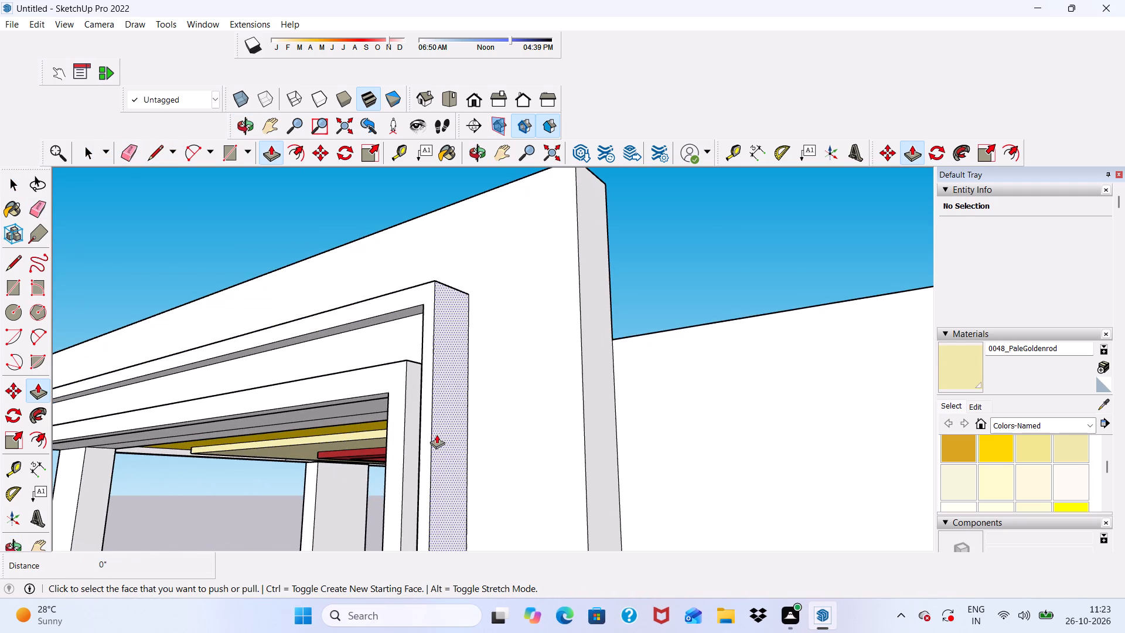
{"action": "left_click", "coordinate": [442, 437]}
{"action": "left_click", "coordinate": [451, 445]}
{"action": "scroll", "coordinate": [434, 451], "scroll_direction": "down", "scroll_amount": 7}
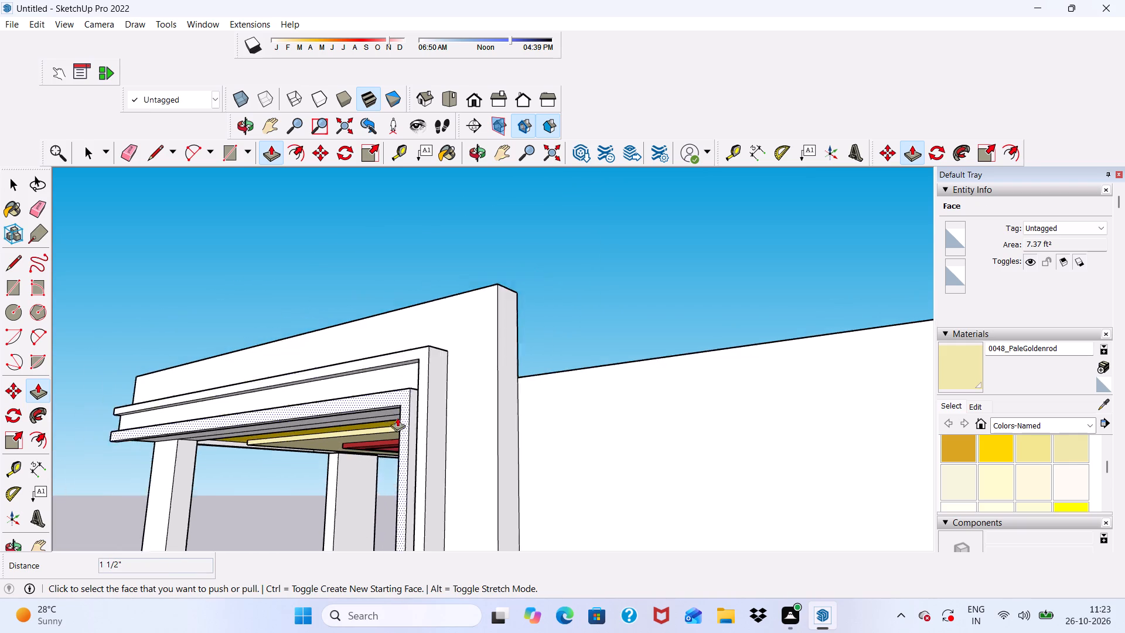
{"action": "scroll", "coordinate": [397, 417], "scroll_direction": "down", "scroll_amount": 1}
{"action": "middle_click_drag", "start_coordinate": [407, 431], "coordinate": [540, 488]}
{"action": "scroll", "coordinate": [543, 475], "scroll_direction": "down", "scroll_amount": 9}
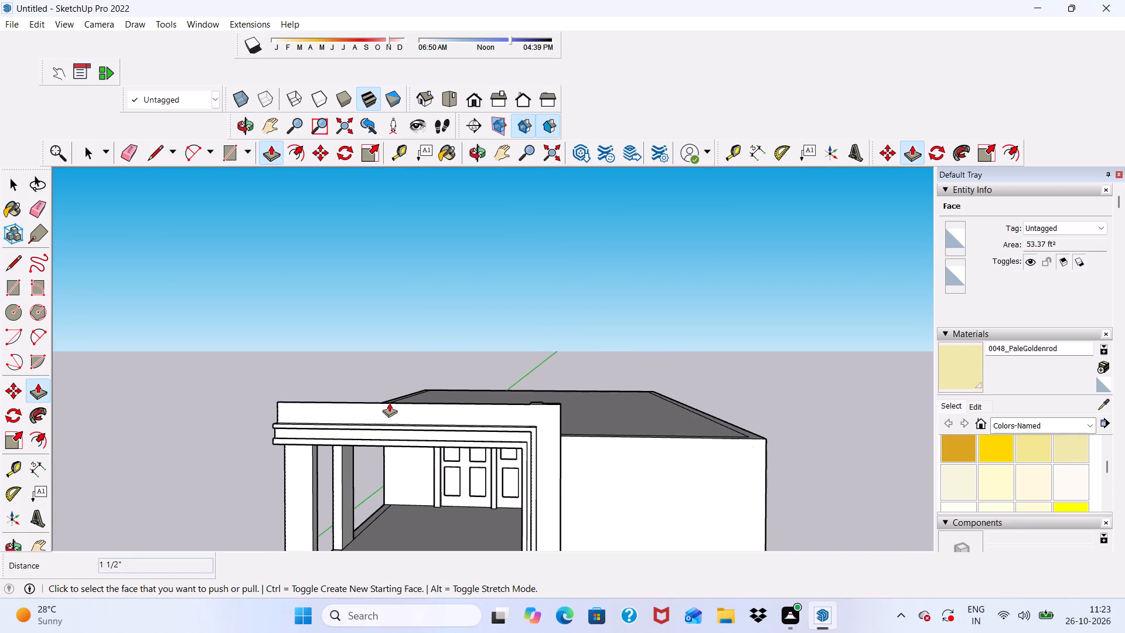
{"action": "key", "text": "space"}
Examine the nested trim strips around the upper balcony opening from the front, above and below.
{"action": "scroll", "coordinate": [192, 420], "scroll_direction": "down", "scroll_amount": 4}
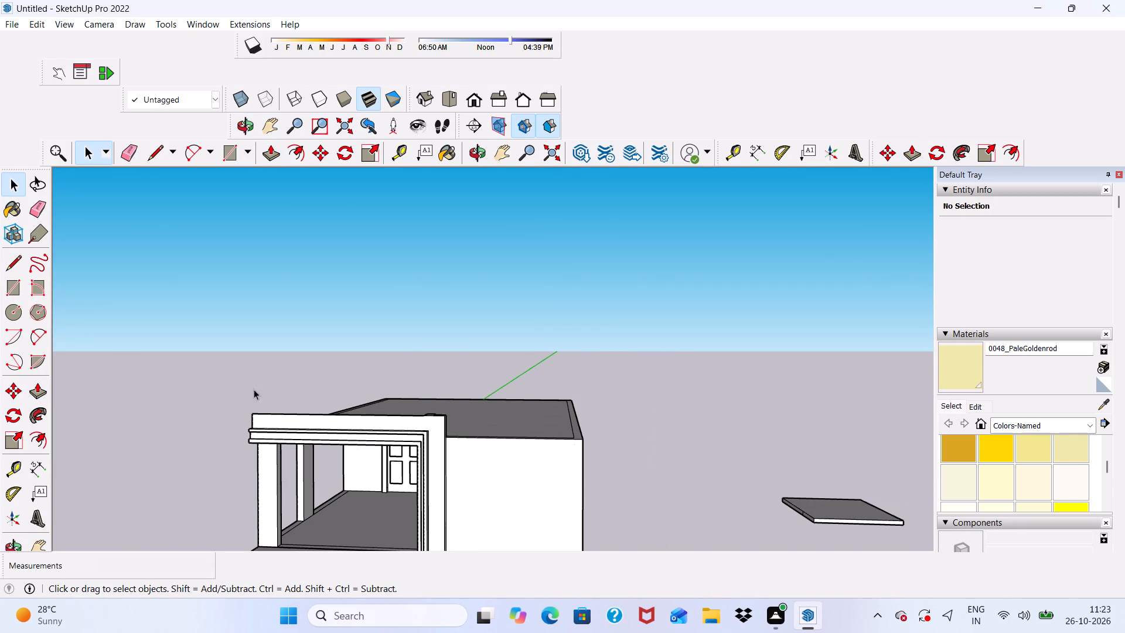
{"action": "scroll", "coordinate": [166, 524], "scroll_direction": "down", "scroll_amount": 1}
{"action": "scroll", "coordinate": [0, 369], "scroll_direction": "down", "scroll_amount": 4}
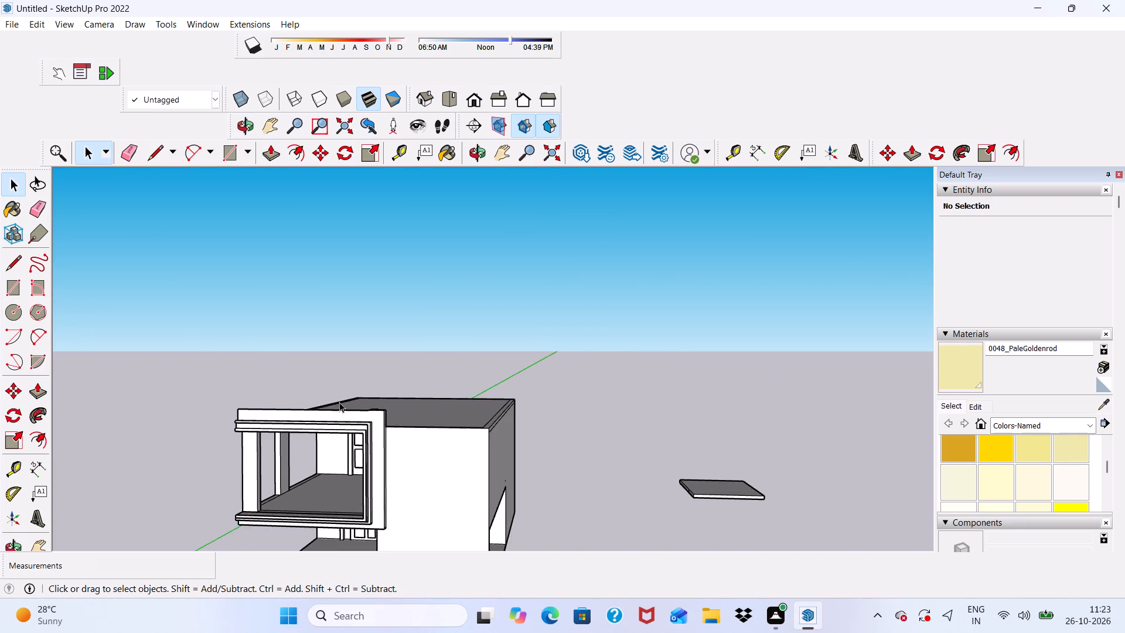
{"action": "middle_click_drag", "start_coordinate": [344, 404], "coordinate": [411, 374]}
{"action": "scroll", "coordinate": [370, 459], "scroll_direction": "up", "scroll_amount": 5}
{"action": "scroll", "coordinate": [367, 464], "scroll_direction": "down", "scroll_amount": 1}
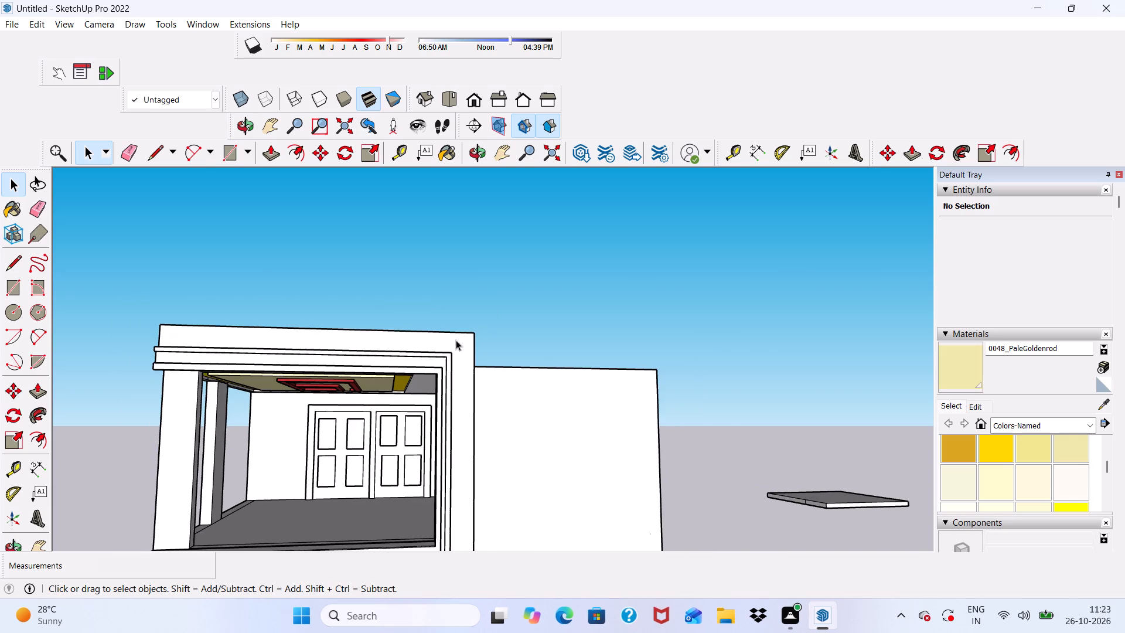
{"action": "scroll", "coordinate": [456, 340], "scroll_direction": "up", "scroll_amount": 4}
{"action": "scroll", "coordinate": [454, 342], "scroll_direction": "down", "scroll_amount": 2}
{"action": "middle_click_drag", "start_coordinate": [437, 364], "coordinate": [456, 433]}
{"action": "scroll", "coordinate": [289, 466], "scroll_direction": "up", "scroll_amount": 4}
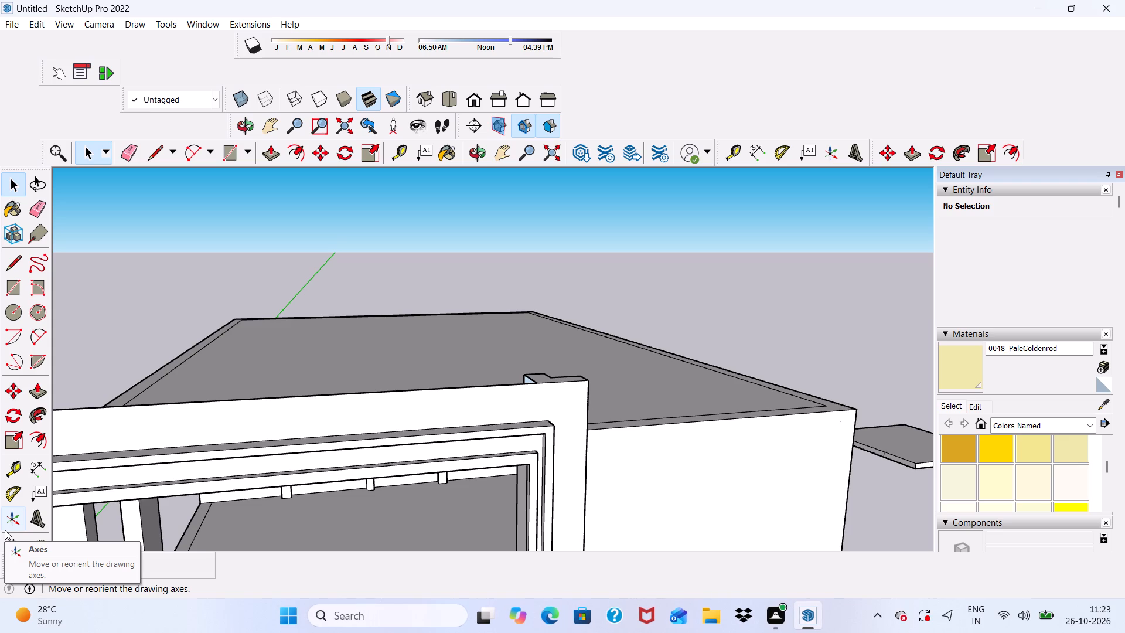
{"action": "scroll", "coordinate": [216, 445], "scroll_direction": "down", "scroll_amount": 5}
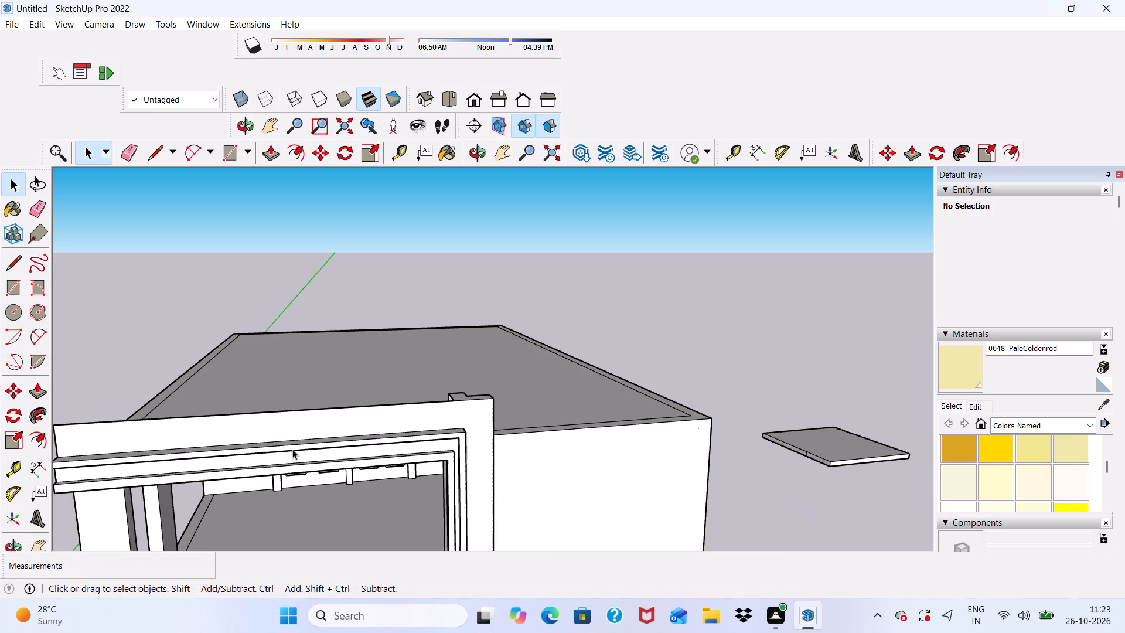
{"action": "middle_click_drag", "start_coordinate": [312, 447], "coordinate": [323, 380]}
{"action": "scroll", "coordinate": [324, 397], "scroll_direction": "up", "scroll_amount": 5}
{"action": "scroll", "coordinate": [328, 302], "scroll_direction": "up", "scroll_amount": 5}
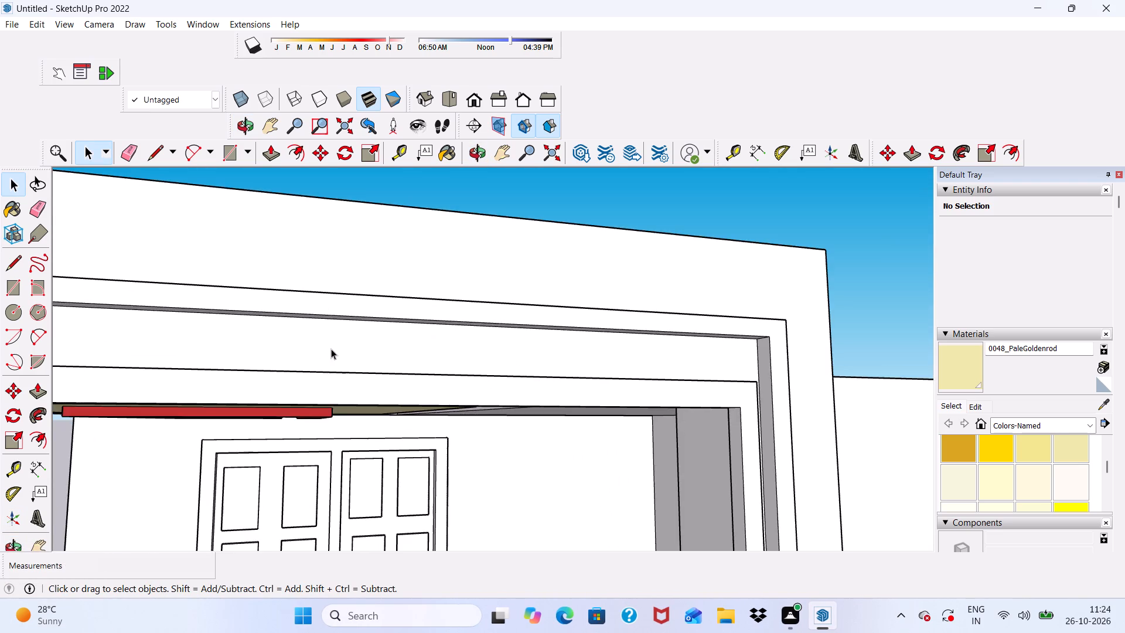
{"action": "middle_click_drag", "start_coordinate": [323, 324], "coordinate": [312, 300]}
{"action": "scroll", "coordinate": [312, 300], "scroll_direction": "up", "scroll_amount": 9}
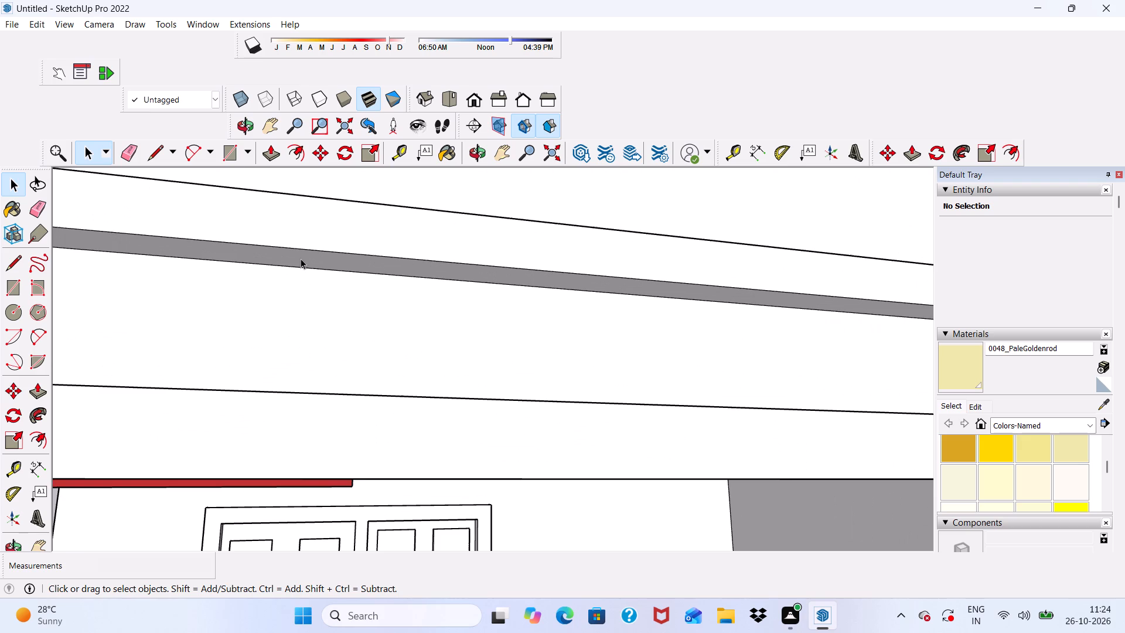
{"action": "scroll", "coordinate": [245, 375], "scroll_direction": "down", "scroll_amount": 14}
{"action": "middle_click_drag", "start_coordinate": [418, 369], "coordinate": [307, 431]}
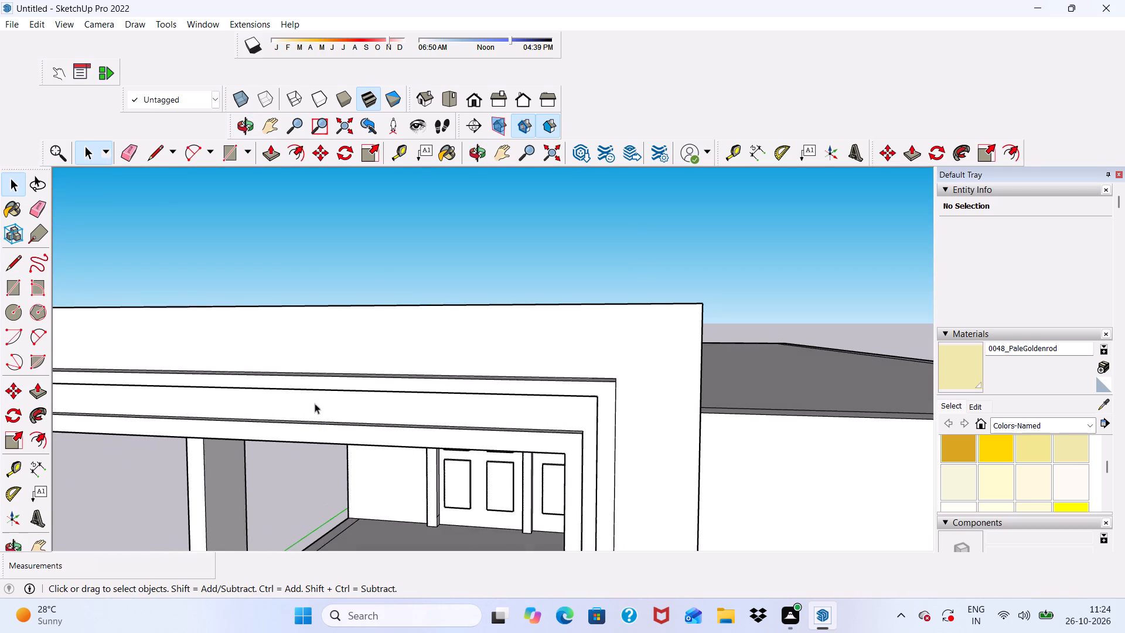
{"action": "scroll", "coordinate": [312, 376], "scroll_direction": "down", "scroll_amount": 6}
{"action": "scroll", "coordinate": [186, 344], "scroll_direction": "up", "scroll_amount": 4}
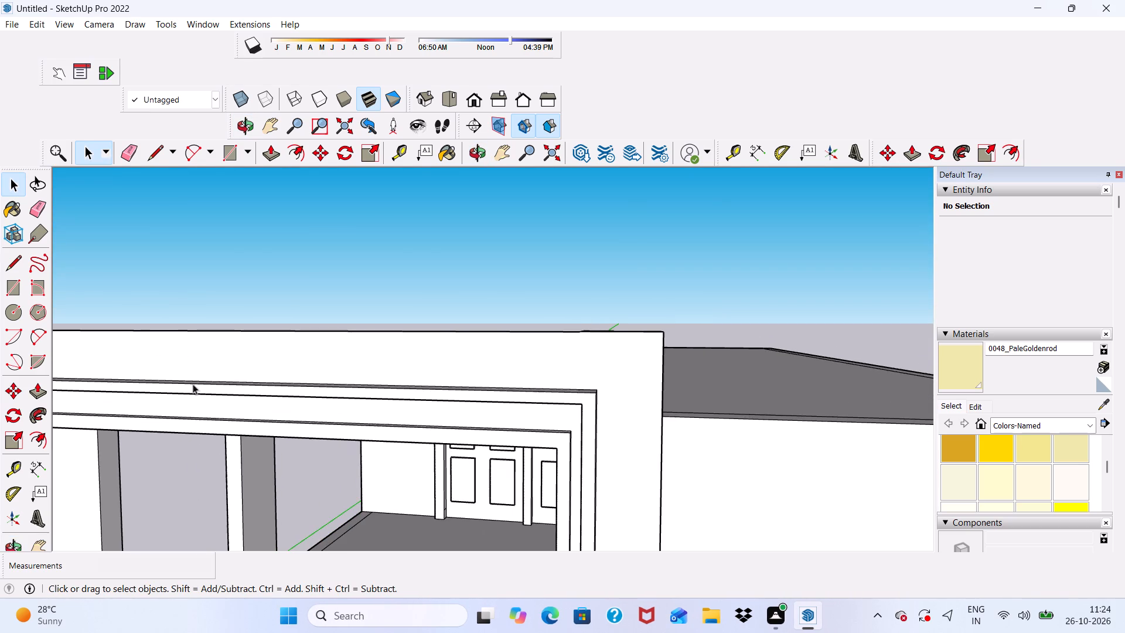
{"action": "middle_click_drag", "start_coordinate": [179, 390], "coordinate": [299, 392]}
{"action": "scroll", "coordinate": [328, 399], "scroll_direction": "up", "scroll_amount": 1}
{"action": "scroll", "coordinate": [322, 389], "scroll_direction": "down", "scroll_amount": 5}
{"action": "middle_click_drag", "start_coordinate": [234, 438], "coordinate": [226, 359]}
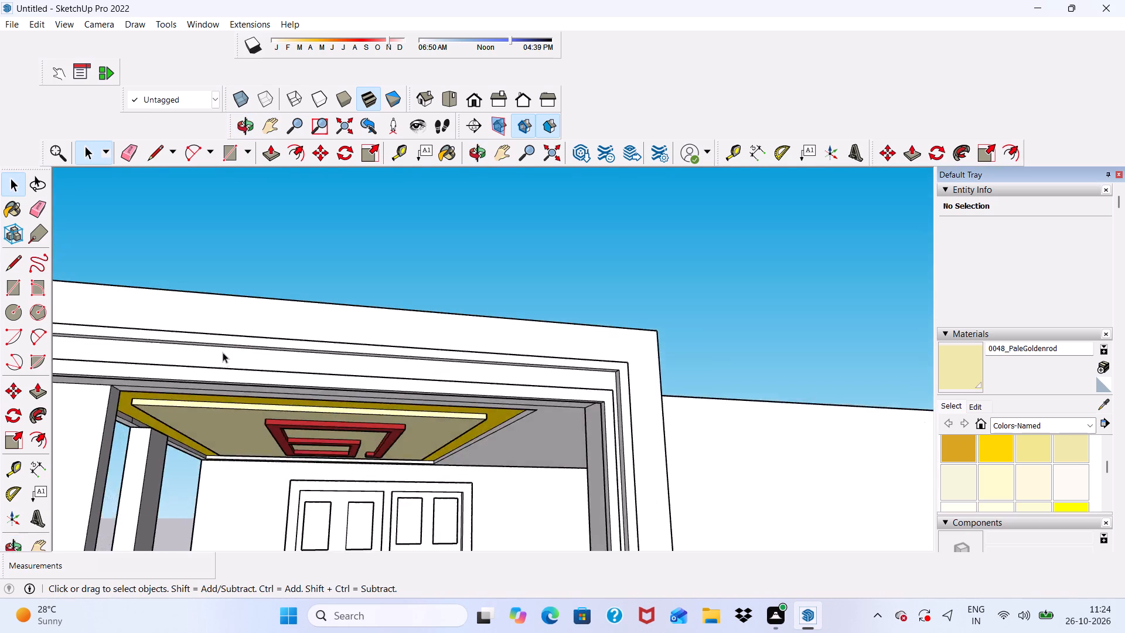
Push/Pull the underside of the outer trim strip along the upper beam down about 7/8".
{"action": "scroll", "coordinate": [220, 347], "scroll_direction": "up", "scroll_amount": 20}
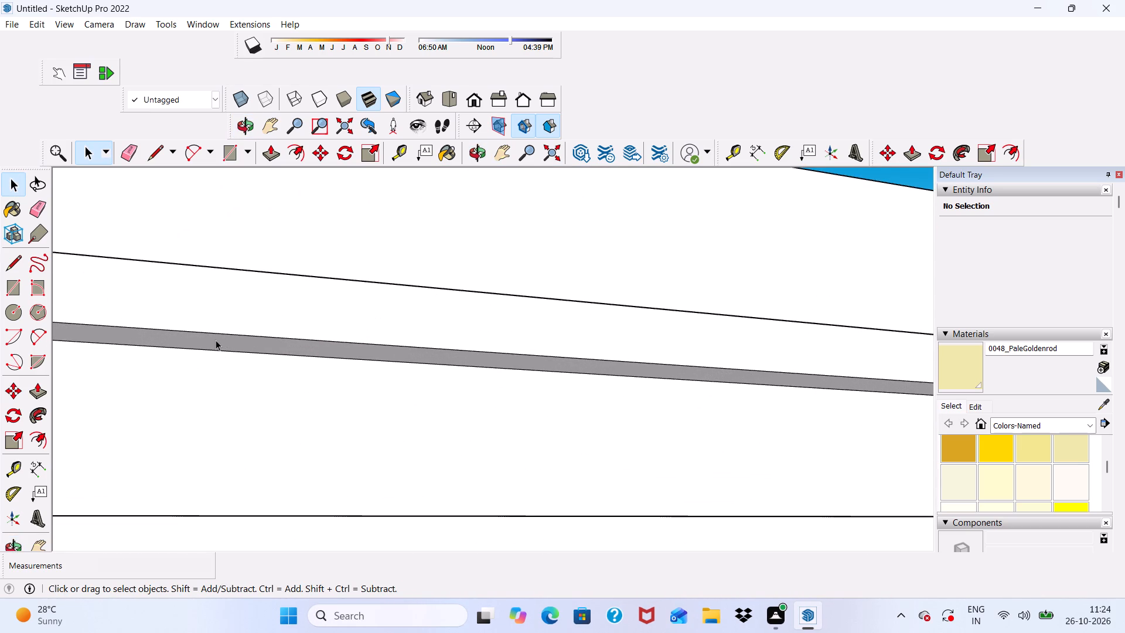
{"action": "left_click", "coordinate": [216, 340]}
{"action": "left_click", "coordinate": [270, 152]}
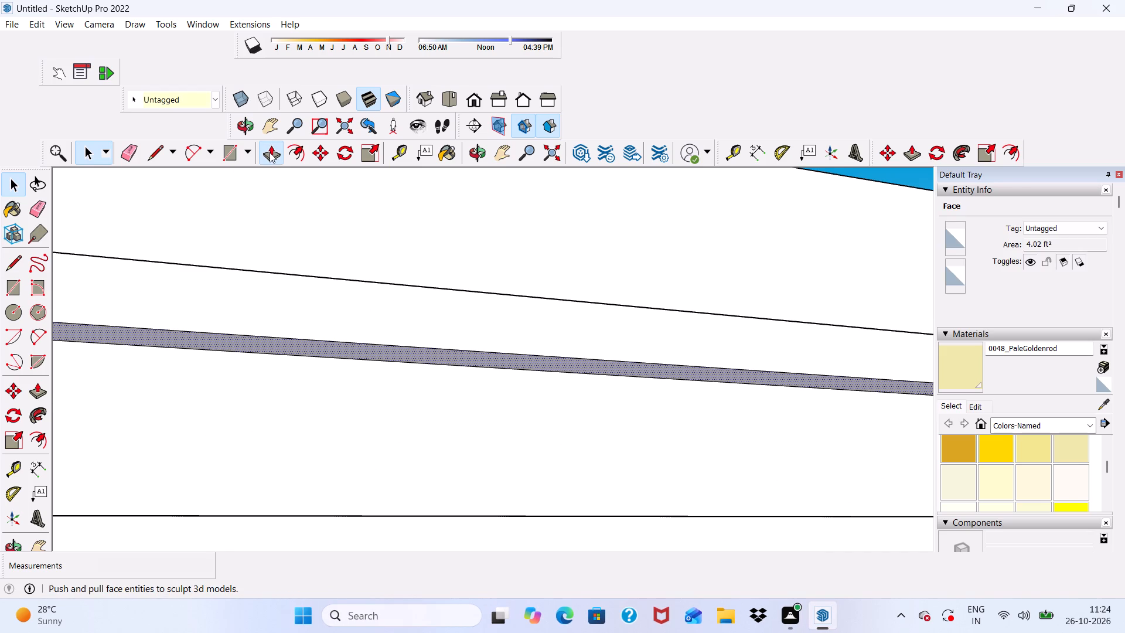
{"action": "left_click", "coordinate": [231, 332]}
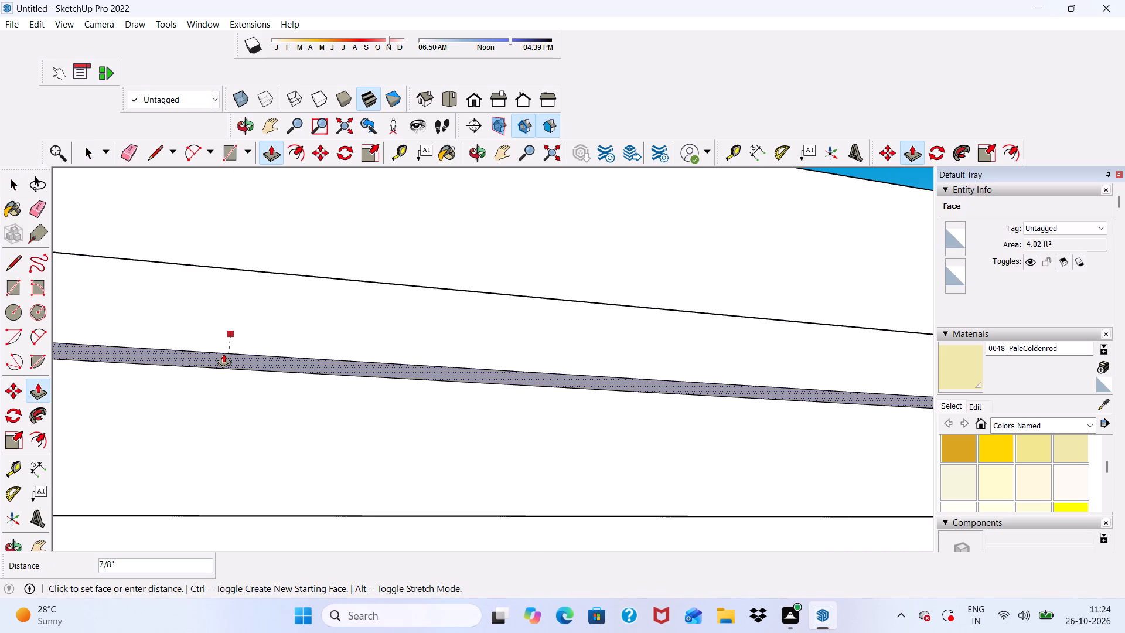
{"action": "left_click", "coordinate": [223, 353]}
{"action": "scroll", "coordinate": [230, 352], "scroll_direction": "down", "scroll_amount": 5}
Push/Pull the top face of the outer trim strip along the upper beam down about 3/4".
{"action": "middle_click_drag", "start_coordinate": [360, 312], "coordinate": [243, 522]}
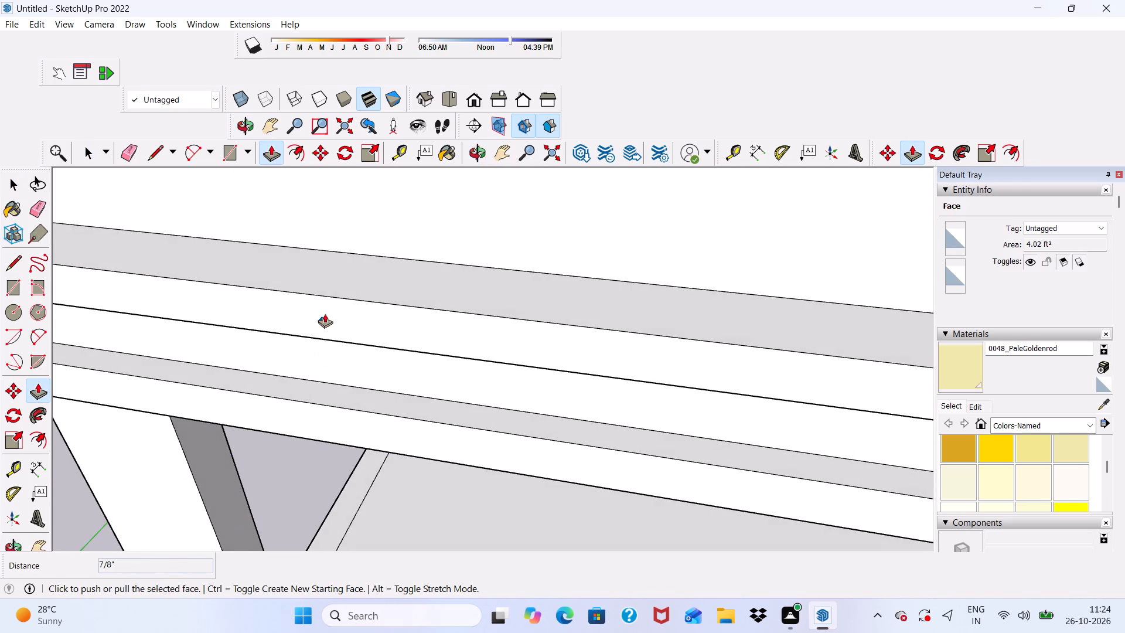
{"action": "left_click", "coordinate": [322, 263]}
{"action": "key", "text": "space"}
{"action": "left_click", "coordinate": [320, 268]}
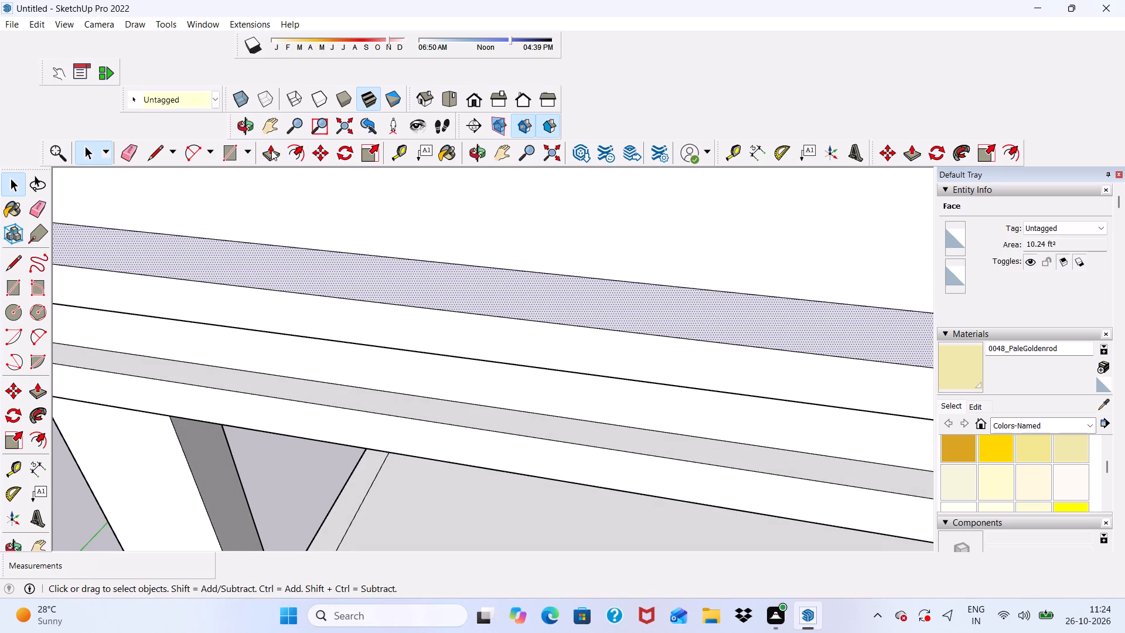
{"action": "left_click", "coordinate": [272, 151]}
{"action": "left_click", "coordinate": [305, 263]}
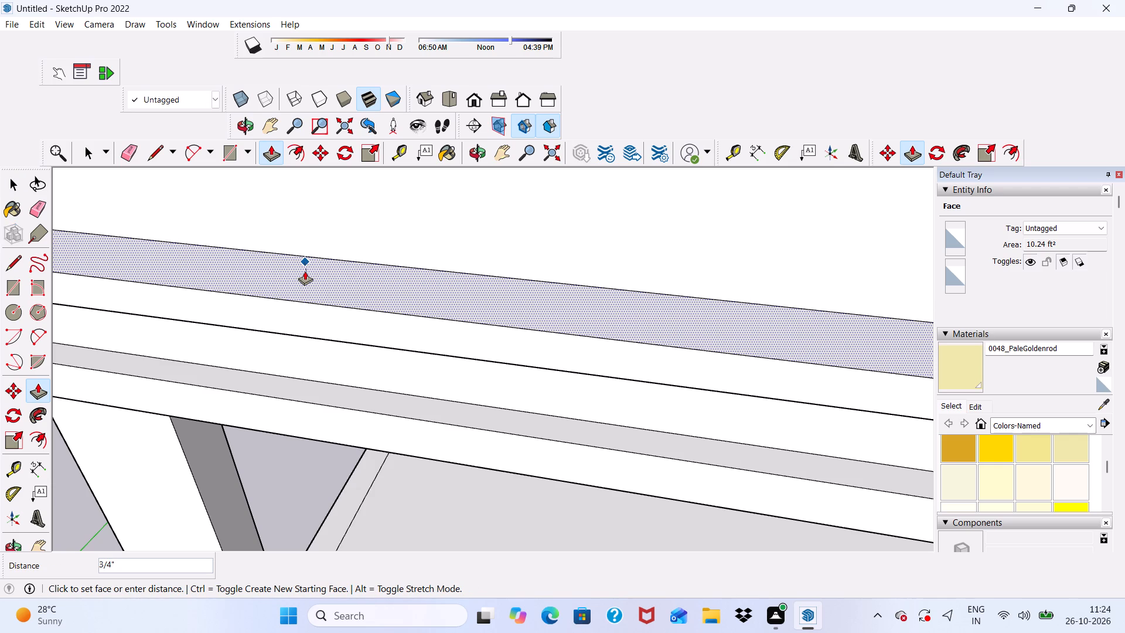
{"action": "left_click", "coordinate": [305, 271]}
{"action": "key", "text": "space"}
{"action": "scroll", "coordinate": [305, 274], "scroll_direction": "down", "scroll_amount": 3}
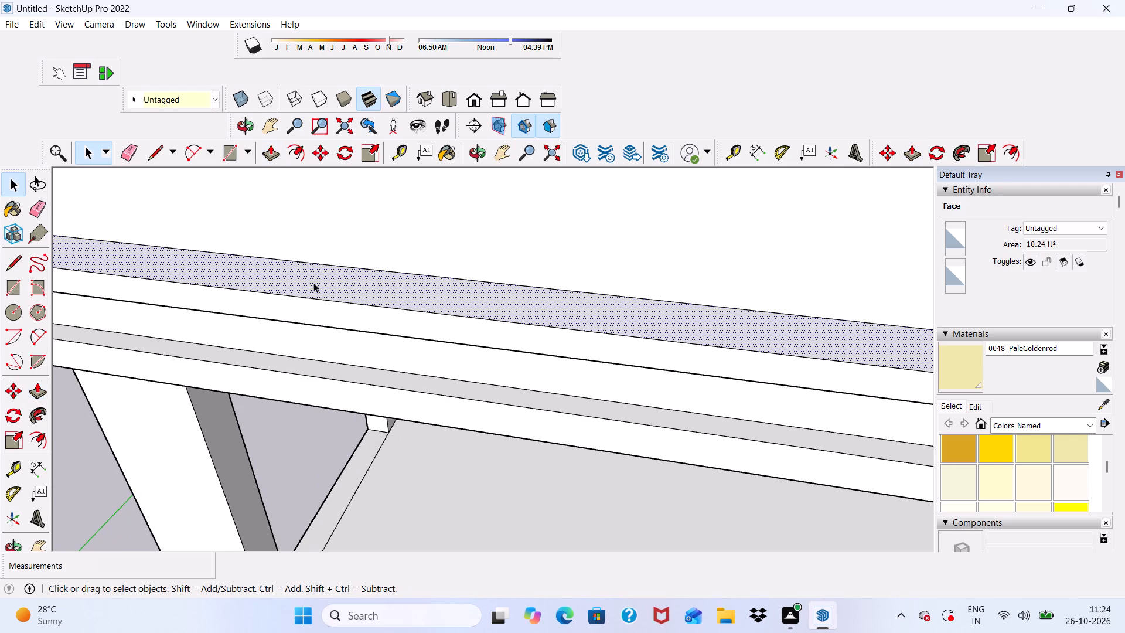
Examine the nested trim strips around the upper balcony opening from above, the front and below.
{"action": "scroll", "coordinate": [313, 283], "scroll_direction": "down", "scroll_amount": 2}
{"action": "middle_click_drag", "start_coordinate": [328, 355], "coordinate": [390, 279]}
{"action": "scroll", "coordinate": [397, 302], "scroll_direction": "down", "scroll_amount": 8}
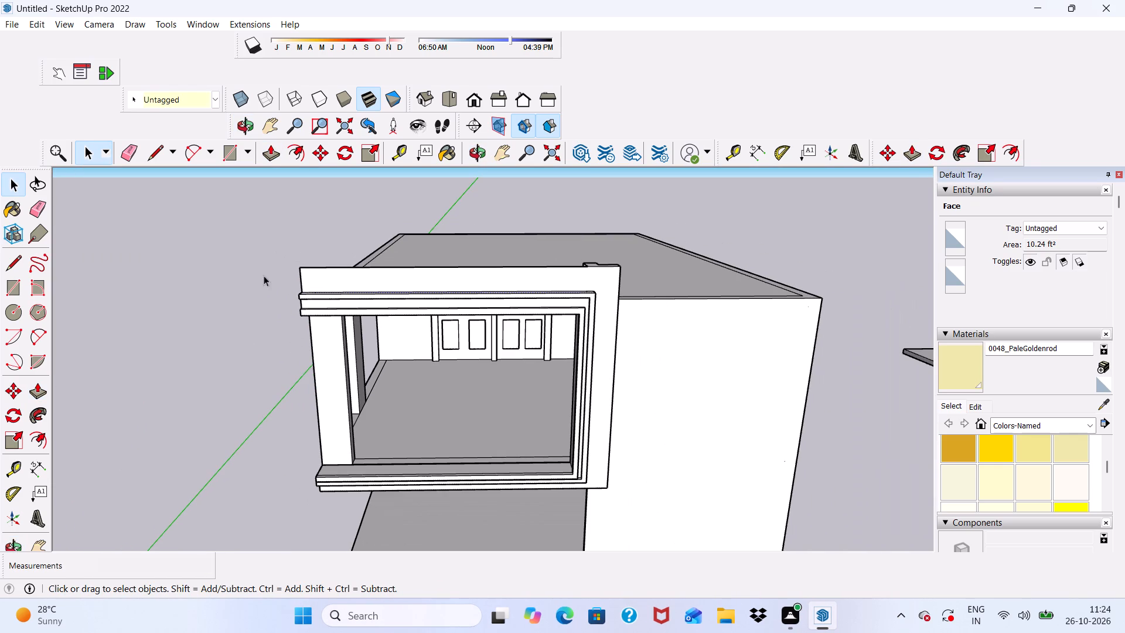
{"action": "middle_click", "coordinate": [257, 283]}
{"action": "left_click", "coordinate": [257, 283]}
{"action": "scroll", "coordinate": [390, 295], "scroll_direction": "up", "scroll_amount": 5}
{"action": "middle_click_drag", "start_coordinate": [356, 308], "coordinate": [393, 222]}
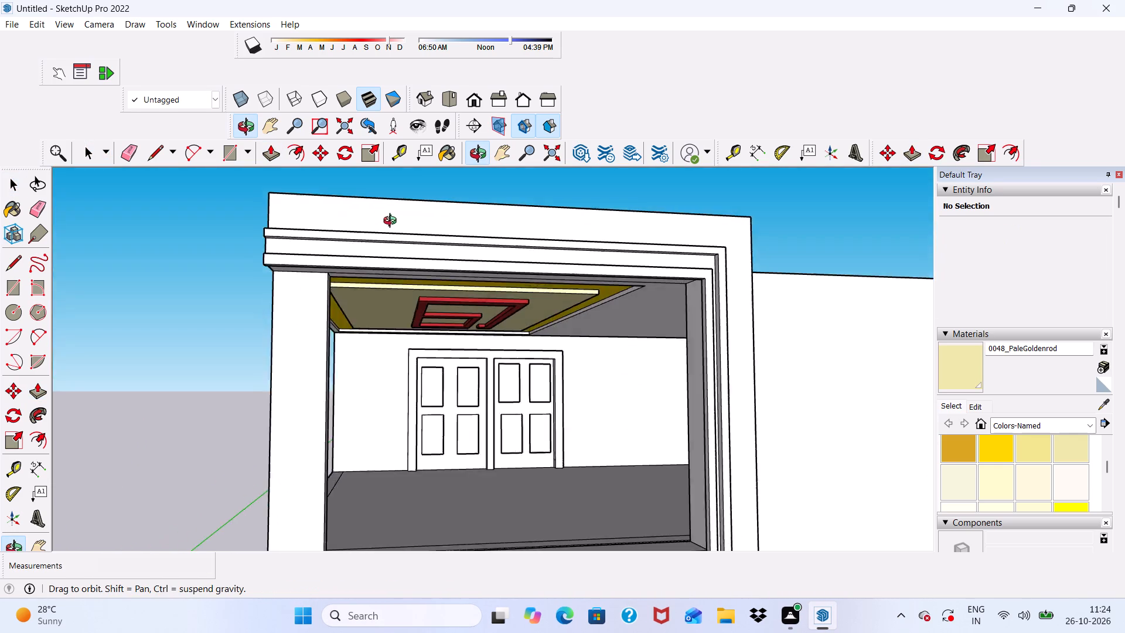
{"action": "middle_click_drag", "start_coordinate": [393, 222], "coordinate": [476, 255]}
{"action": "middle_click_drag", "start_coordinate": [567, 270], "coordinate": [412, 307]}
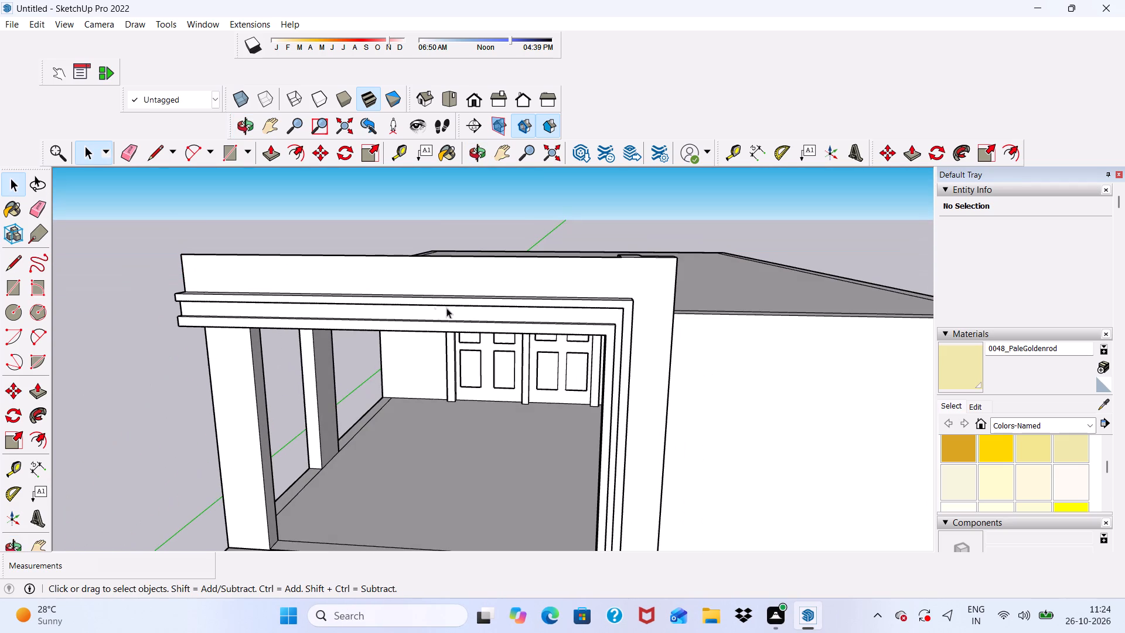
Push/Pull the underside of the outer trim strip along the upper beam down about 7/8".
{"action": "scroll", "coordinate": [448, 411], "scroll_direction": "up", "scroll_amount": 1}
{"action": "scroll", "coordinate": [393, 338], "scroll_direction": "up", "scroll_amount": 6}
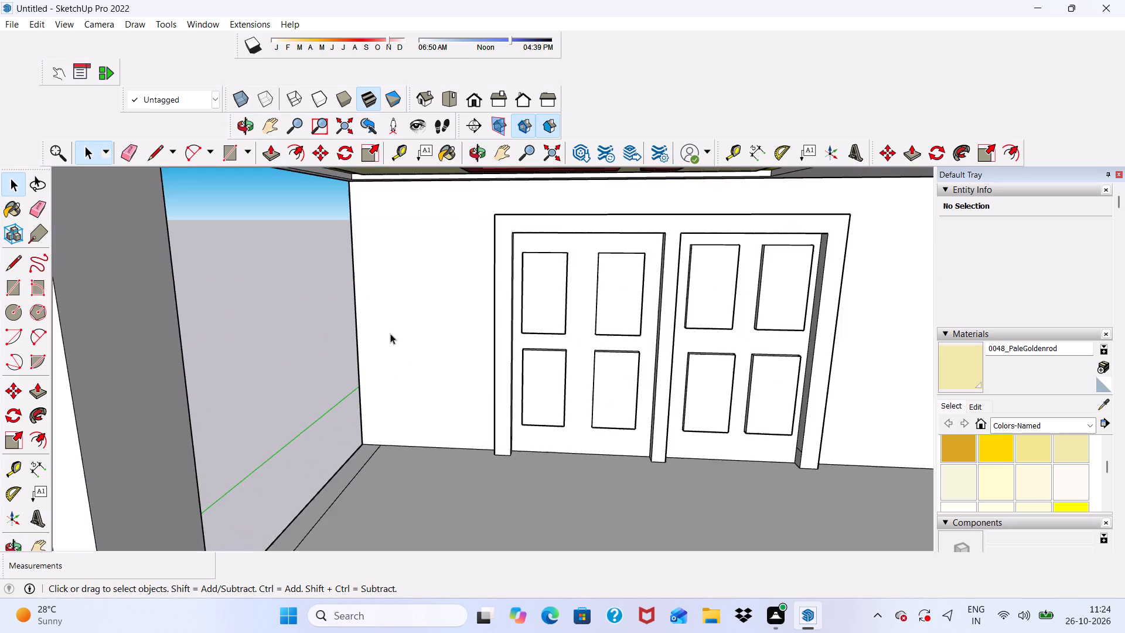
{"action": "scroll", "coordinate": [374, 328], "scroll_direction": "down", "scroll_amount": 7}
{"action": "scroll", "coordinate": [210, 241], "scroll_direction": "up", "scroll_amount": 9}
{"action": "middle_click_drag", "start_coordinate": [226, 261], "coordinate": [282, 179]}
{"action": "scroll", "coordinate": [282, 179], "scroll_direction": "up", "scroll_amount": 1}
{"action": "scroll", "coordinate": [282, 209], "scroll_direction": "down", "scroll_amount": 5}
{"action": "scroll", "coordinate": [344, 183], "scroll_direction": "up", "scroll_amount": 19}
{"action": "left_click", "coordinate": [323, 224]}
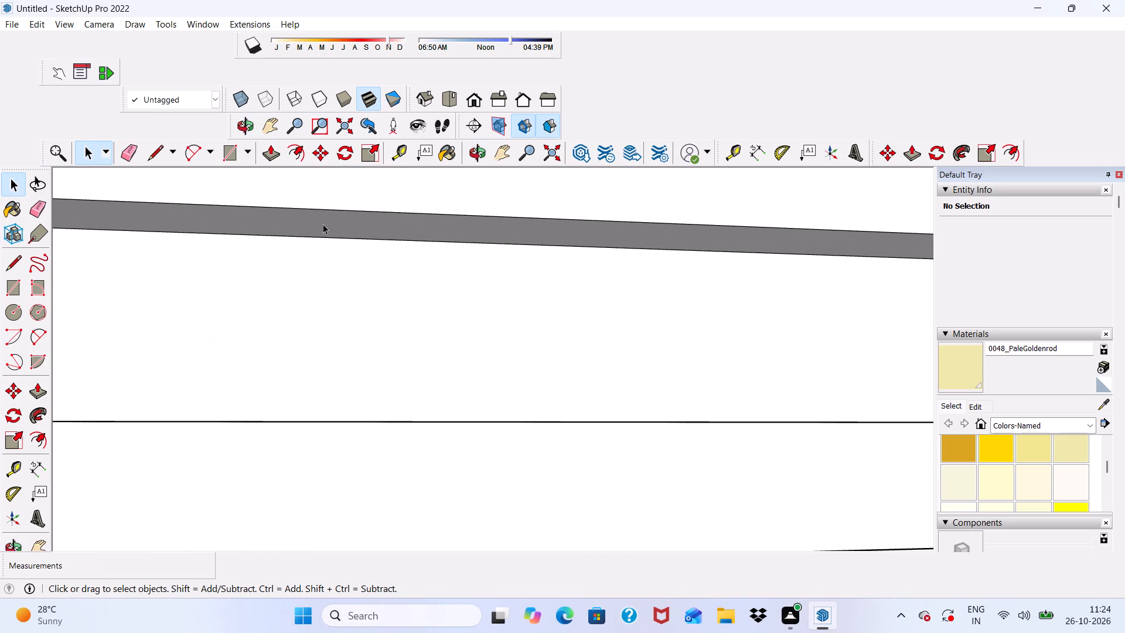
{"action": "left_click", "coordinate": [268, 152]}
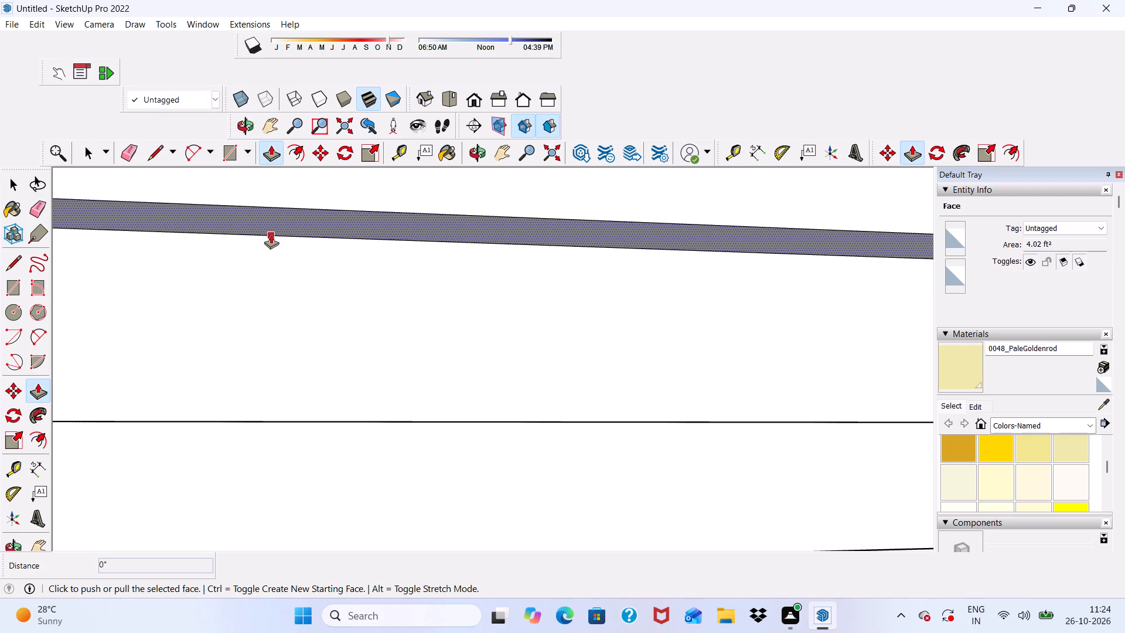
{"action": "left_click", "coordinate": [275, 217]}
{"action": "left_click", "coordinate": [268, 241]}
{"action": "scroll", "coordinate": [258, 271], "scroll_direction": "down", "scroll_amount": 7}
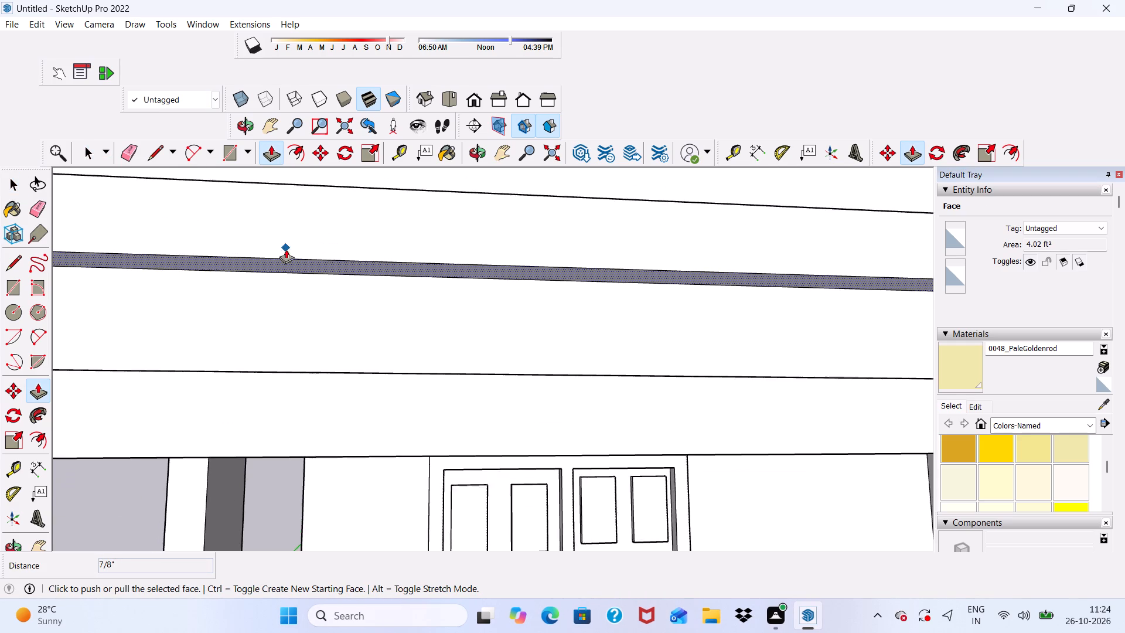
{"action": "scroll", "coordinate": [286, 249], "scroll_direction": "down", "scroll_amount": 2}
{"action": "middle_click_drag", "start_coordinate": [321, 249], "coordinate": [260, 384]}
{"action": "key", "text": "space"}
Push/Pull the top face of the outer trim strip along the upper beam slightly downward.
{"action": "scroll", "coordinate": [279, 333], "scroll_direction": "up", "scroll_amount": 3}
{"action": "left_click", "coordinate": [258, 359]}
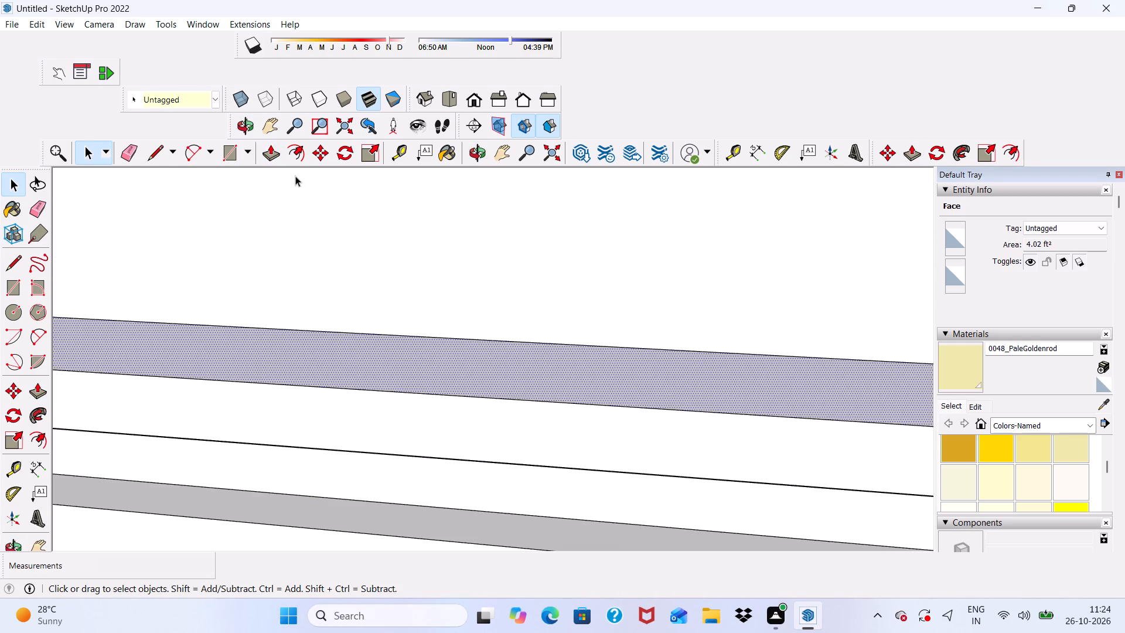
{"action": "left_click", "coordinate": [274, 145]}
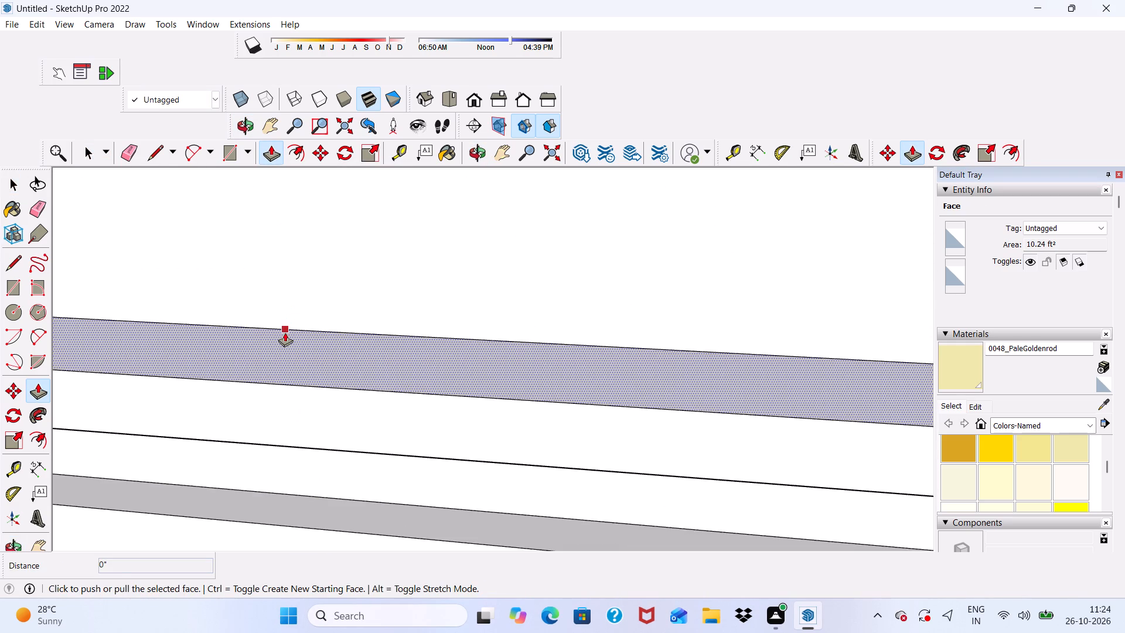
{"action": "left_click_drag", "start_coordinate": [285, 332], "coordinate": [285, 339]}
{"action": "key", "text": "space"}
{"action": "scroll", "coordinate": [285, 326], "scroll_direction": "down", "scroll_amount": 17}
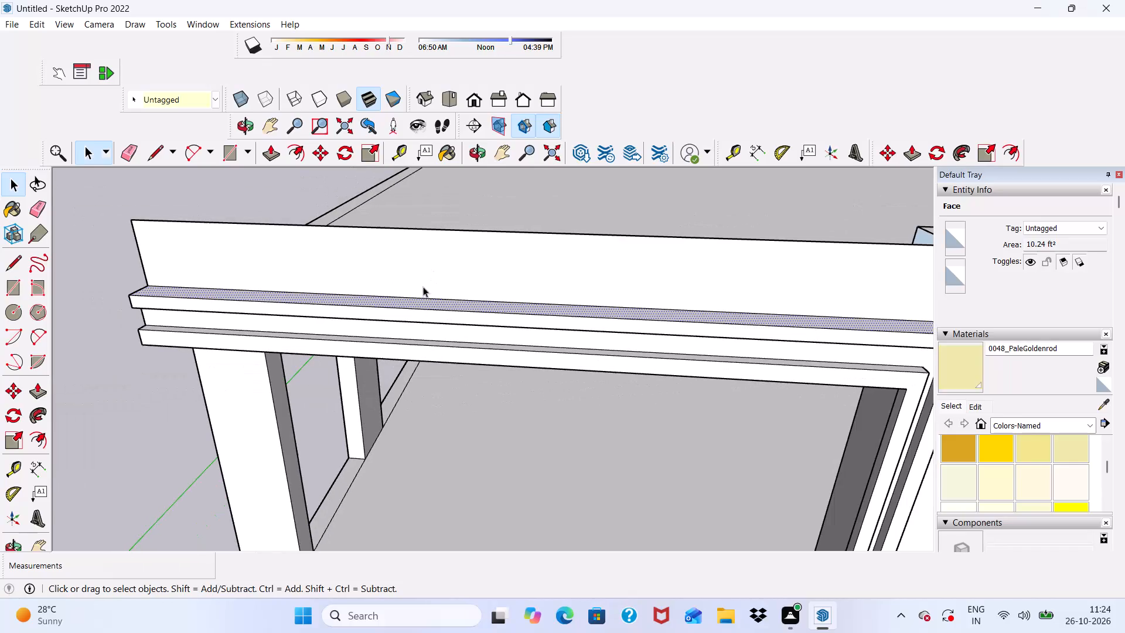
{"action": "left_click", "coordinate": [168, 241]}
Examine the nested trim frame around the upper balcony opening from below, above and the open side.
{"action": "middle_click_drag", "start_coordinate": [307, 322], "coordinate": [449, 217]}
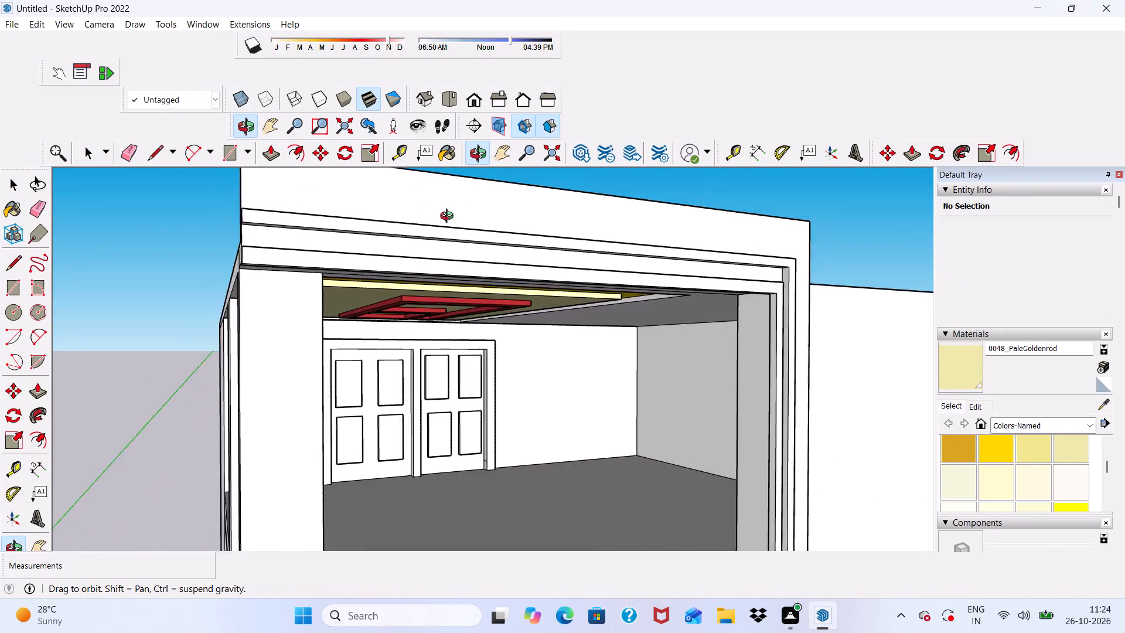
{"action": "middle_click_drag", "start_coordinate": [449, 217], "coordinate": [211, 303]}
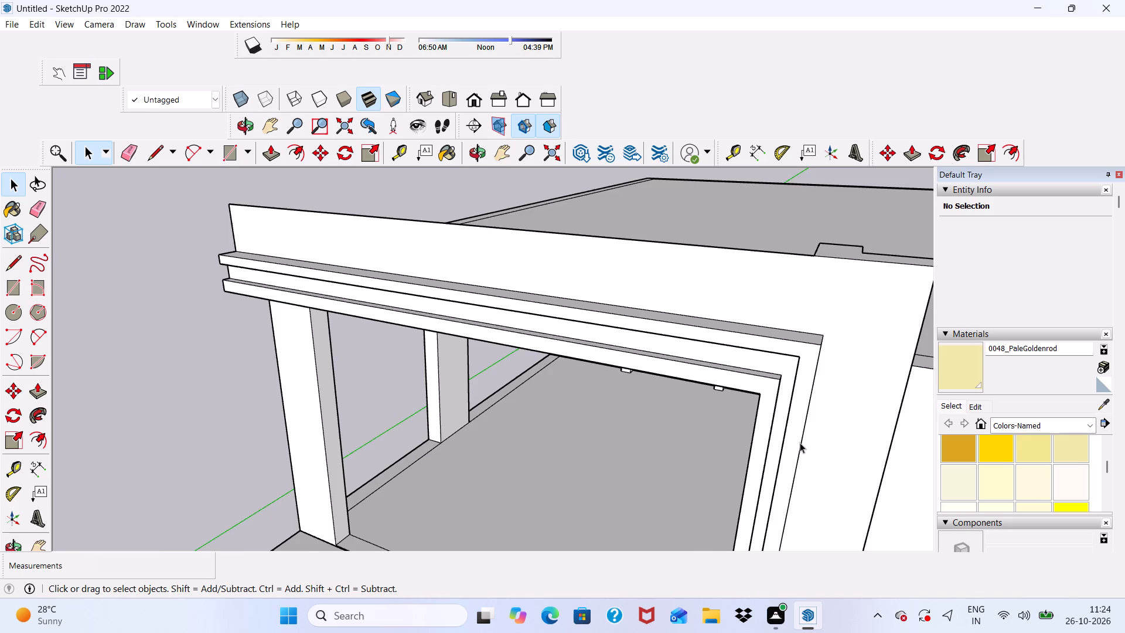
{"action": "scroll", "coordinate": [800, 443], "scroll_direction": "up", "scroll_amount": 5}
{"action": "scroll", "coordinate": [691, 409], "scroll_direction": "down", "scroll_amount": 5}
{"action": "middle_click_drag", "start_coordinate": [564, 404], "coordinate": [623, 332]}
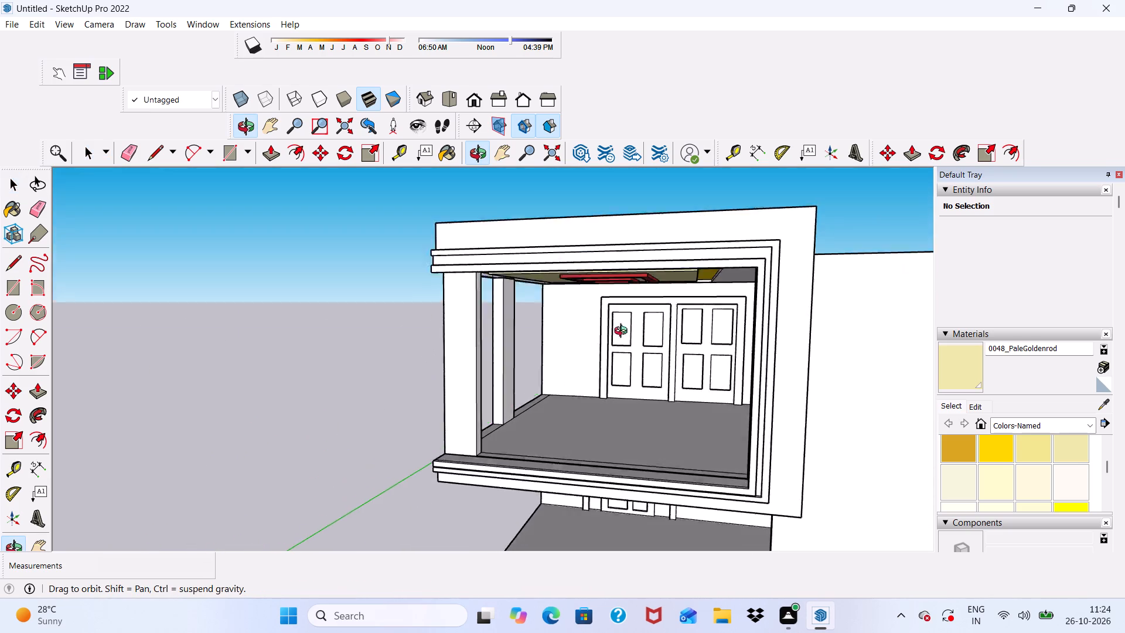
{"action": "middle_click_drag", "start_coordinate": [623, 332], "coordinate": [649, 325]}
{"action": "scroll", "coordinate": [676, 339], "scroll_direction": "up", "scroll_amount": 4}
{"action": "scroll", "coordinate": [625, 337], "scroll_direction": "down", "scroll_amount": 4}
{"action": "middle_click_drag", "start_coordinate": [564, 346], "coordinate": [646, 368]}
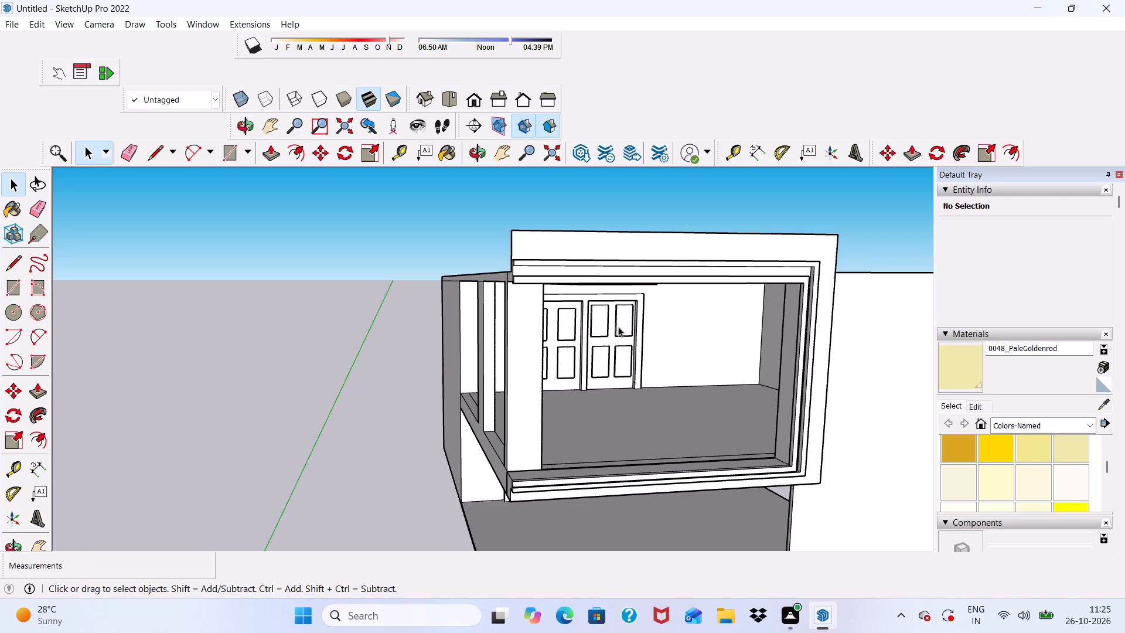
{"action": "scroll", "coordinate": [744, 526], "scroll_direction": "down", "scroll_amount": 2}
{"action": "scroll", "coordinate": [596, 288], "scroll_direction": "up", "scroll_amount": 5}
{"action": "scroll", "coordinate": [578, 289], "scroll_direction": "down", "scroll_amount": 6}
Push/Pull the end face of the outer trim strip outward about 2 5/16" past the upper beam's open end.
{"action": "middle_click_drag", "start_coordinate": [487, 307], "coordinate": [518, 316]}
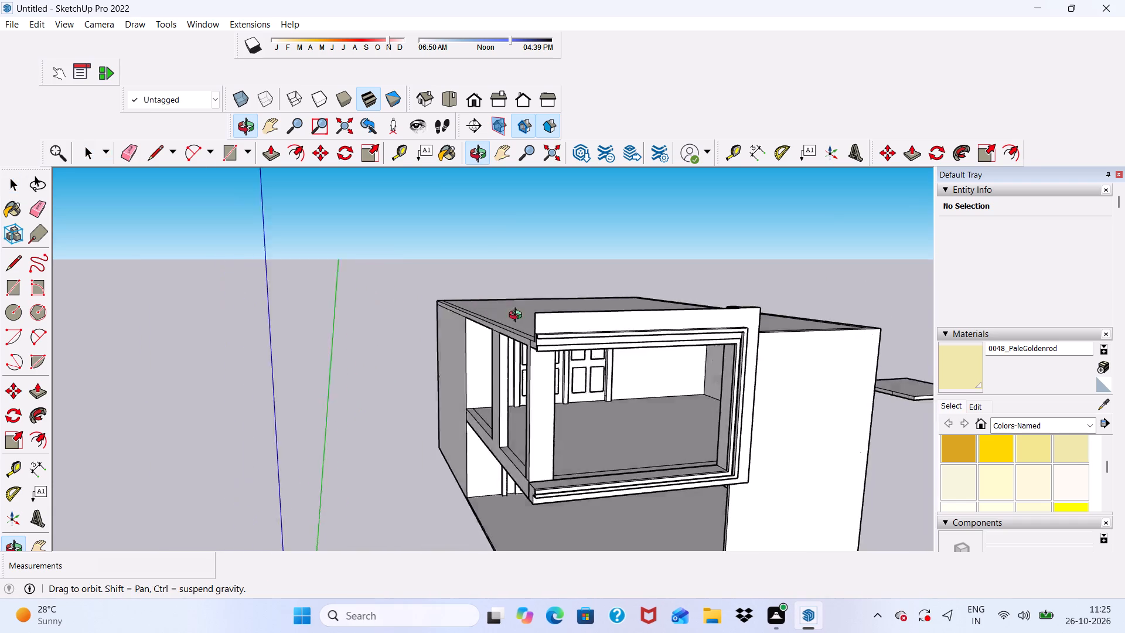
{"action": "middle_click_drag", "start_coordinate": [518, 316], "coordinate": [568, 321]}
{"action": "scroll", "coordinate": [589, 367], "scroll_direction": "up", "scroll_amount": 13}
{"action": "middle_click_drag", "start_coordinate": [548, 334], "coordinate": [612, 325]}
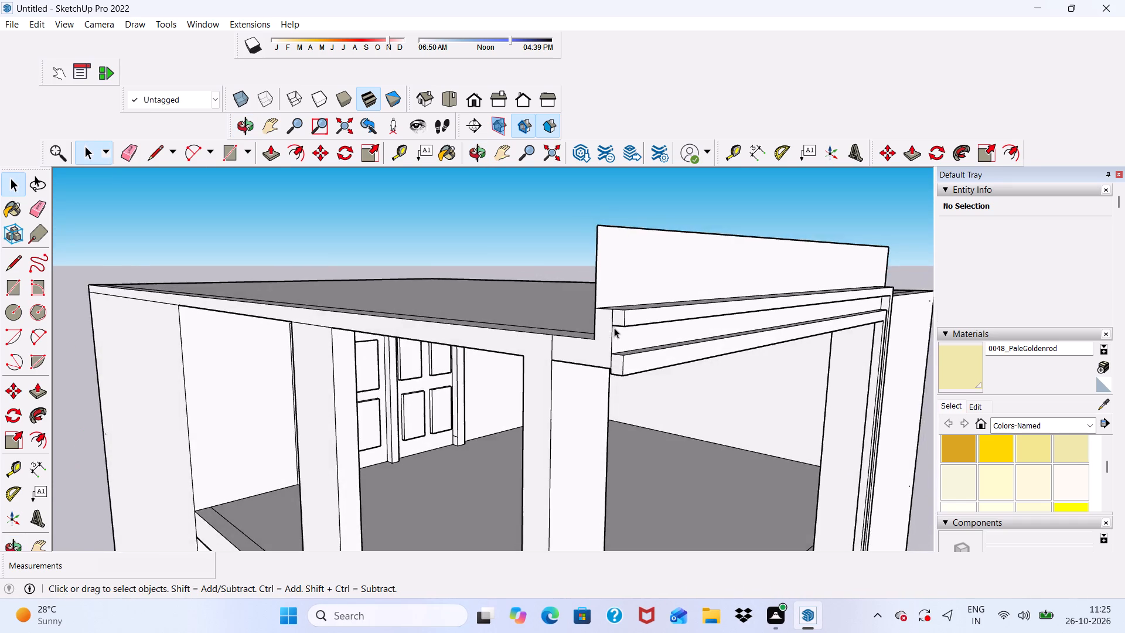
{"action": "scroll", "coordinate": [626, 307], "scroll_direction": "up", "scroll_amount": 11}
{"action": "left_click", "coordinate": [618, 314]}
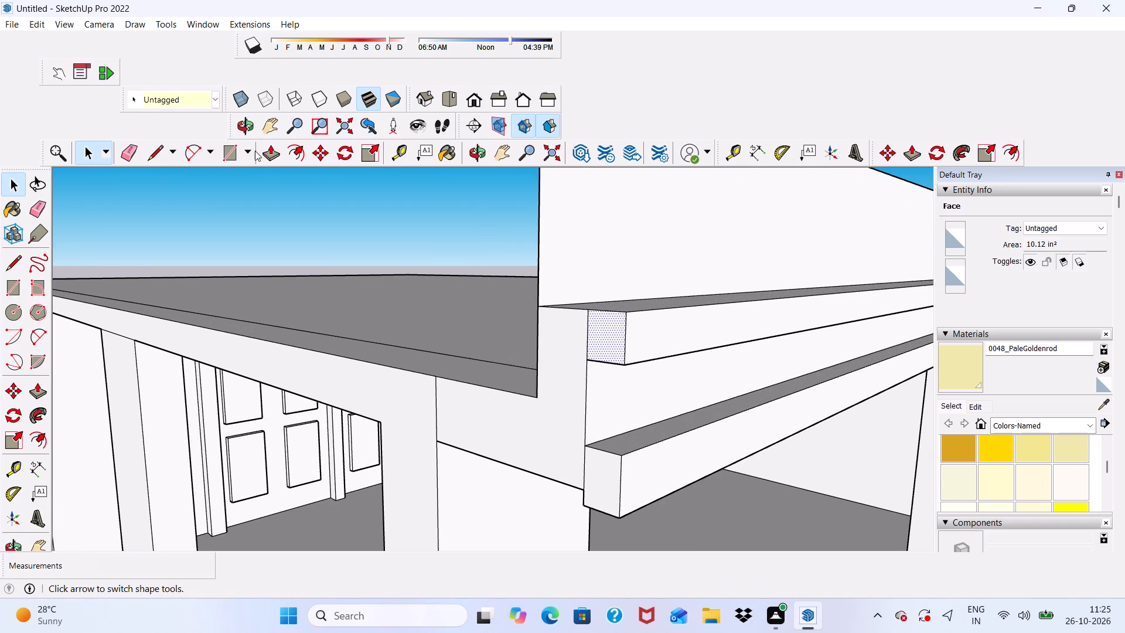
{"action": "left_click", "coordinate": [274, 152]}
{"action": "scroll", "coordinate": [622, 314], "scroll_direction": "up", "scroll_amount": 3}
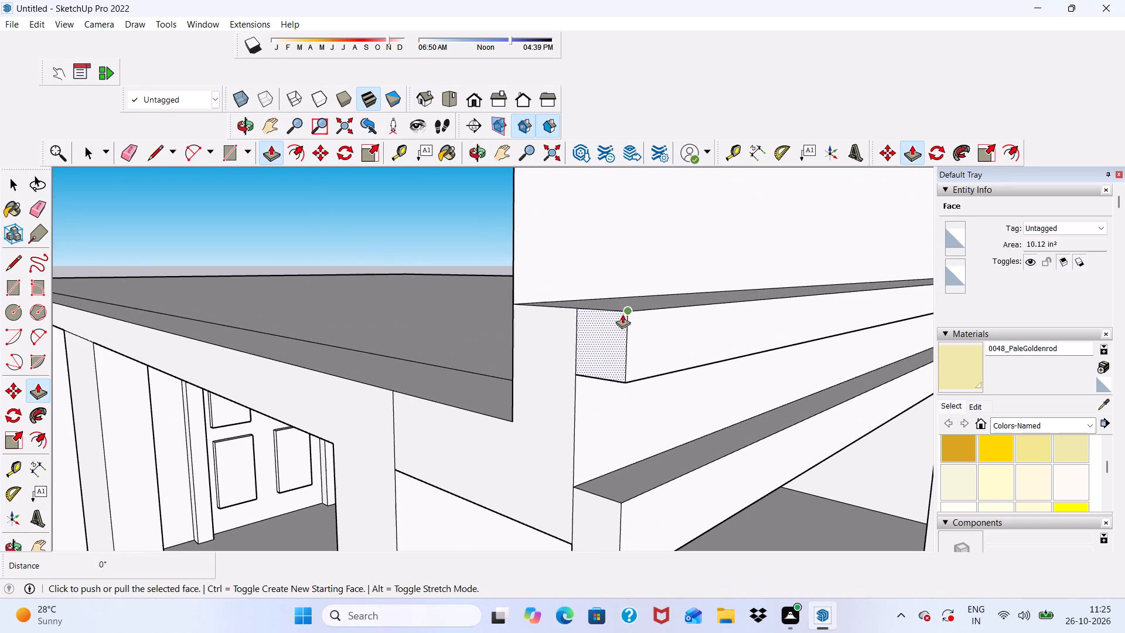
{"action": "left_click", "coordinate": [609, 320]}
{"action": "left_click", "coordinate": [578, 320]}
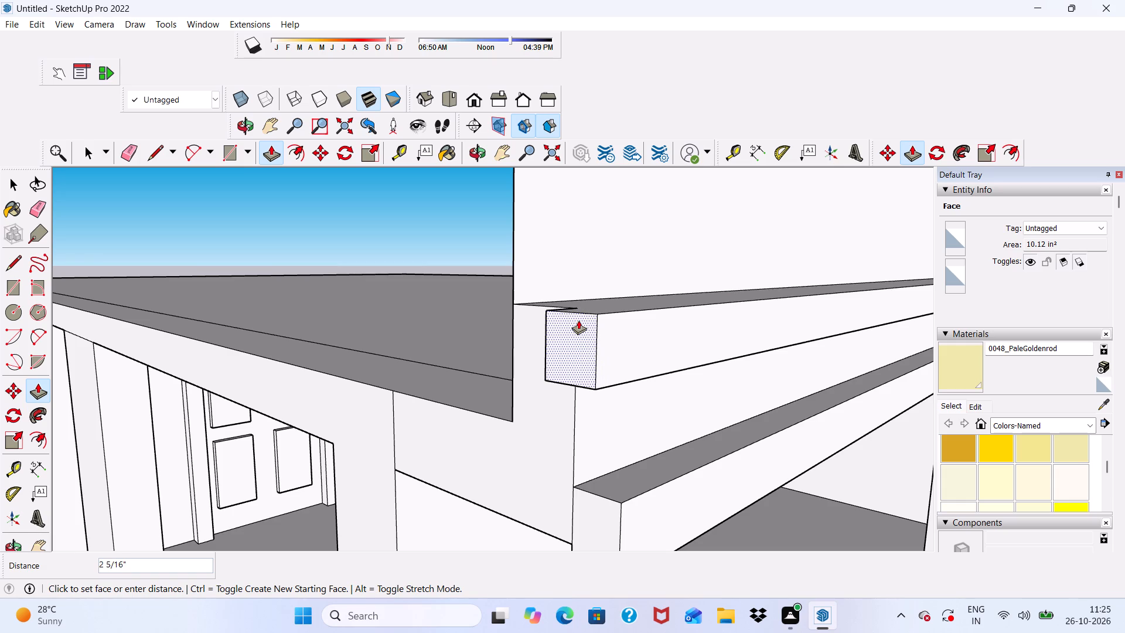
{"action": "scroll", "coordinate": [494, 309], "scroll_direction": "down", "scroll_amount": 1}
{"action": "middle_click_drag", "start_coordinate": [493, 309], "coordinate": [681, 330]}
{"action": "scroll", "coordinate": [312, 232], "scroll_direction": "down", "scroll_amount": 5}
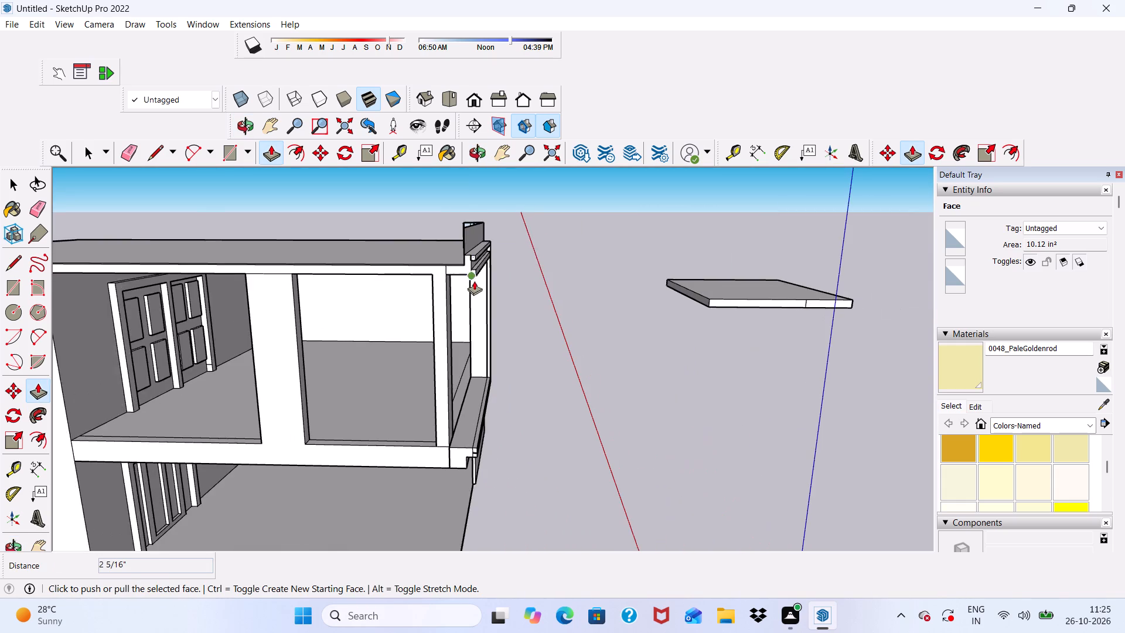
{"action": "scroll", "coordinate": [475, 274], "scroll_direction": "up", "scroll_amount": 13}
{"action": "middle_click_drag", "start_coordinate": [460, 235], "coordinate": [531, 241]}
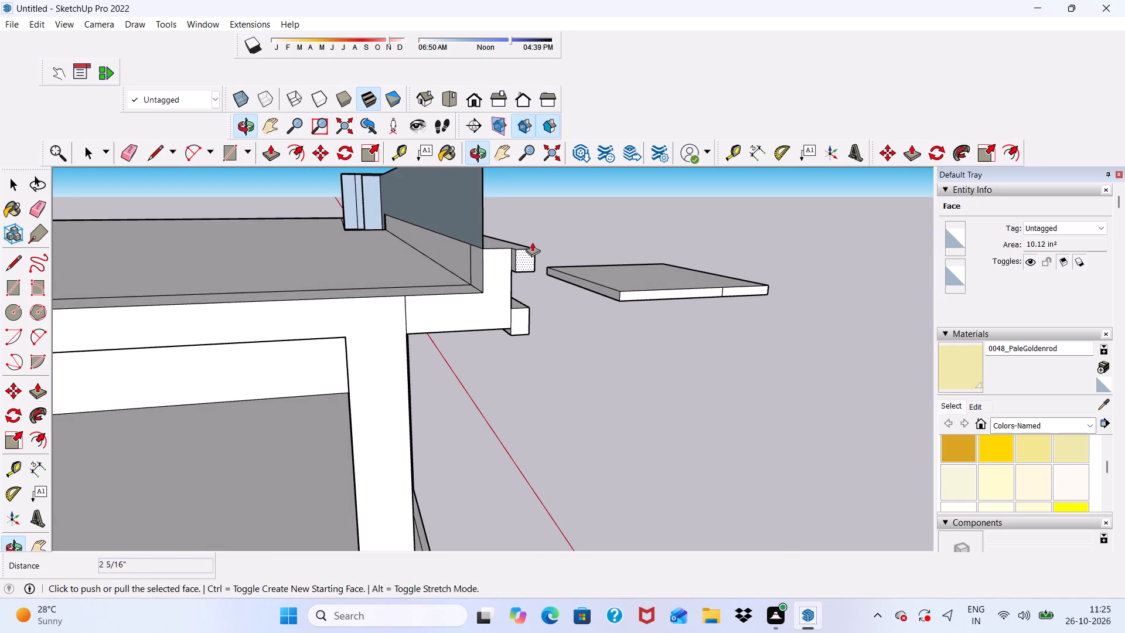
{"action": "key", "text": "space"}
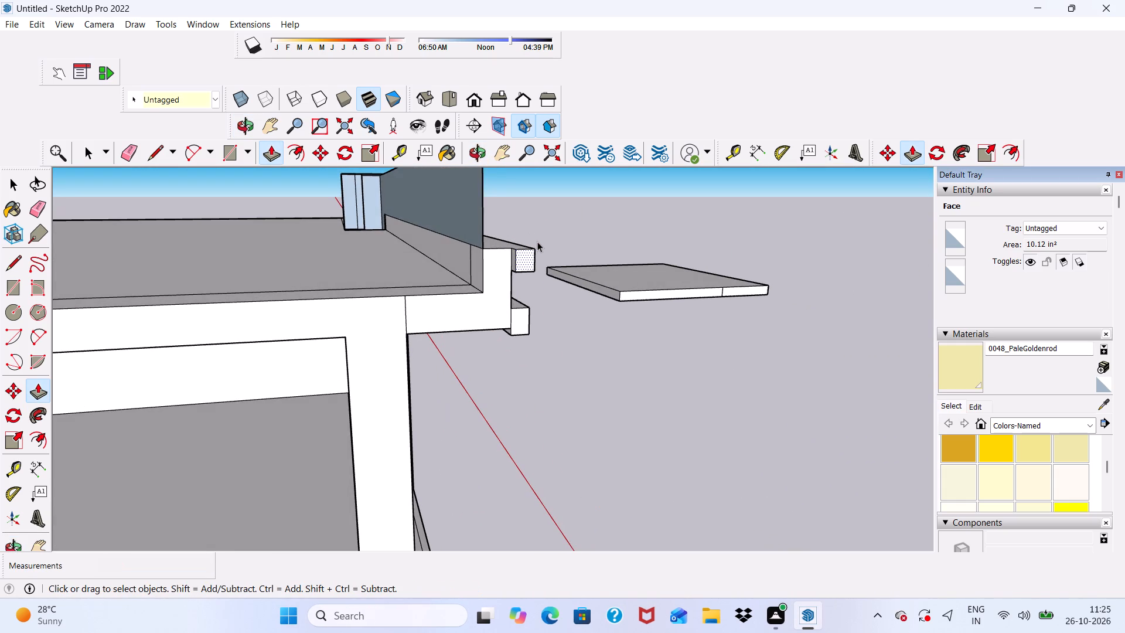
{"action": "left_click", "coordinate": [596, 232]}
Push/Pull the inner side face of the outer strip's protruding end back about 4 1/2" across the upper beam's end.
{"action": "scroll", "coordinate": [517, 228], "scroll_direction": "up", "scroll_amount": 6}
{"action": "scroll", "coordinate": [516, 247], "scroll_direction": "down", "scroll_amount": 6}
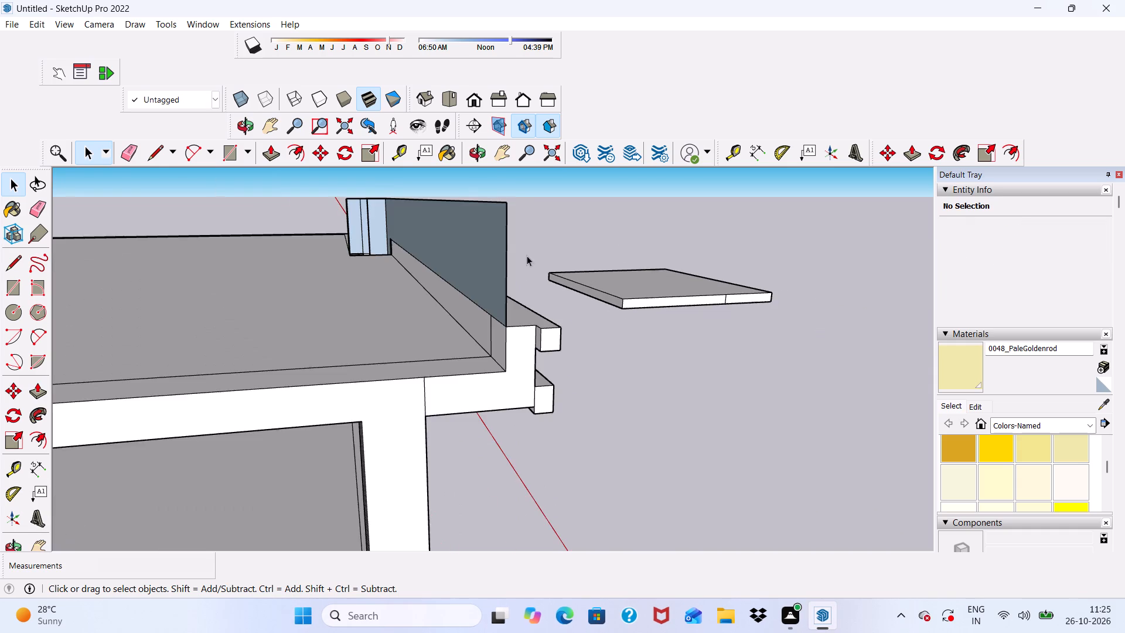
{"action": "scroll", "coordinate": [524, 314], "scroll_direction": "up", "scroll_amount": 7}
{"action": "scroll", "coordinate": [524, 315], "scroll_direction": "down", "scroll_amount": 1}
{"action": "scroll", "coordinate": [559, 375], "scroll_direction": "up", "scroll_amount": 9}
{"action": "left_click", "coordinate": [551, 346]}
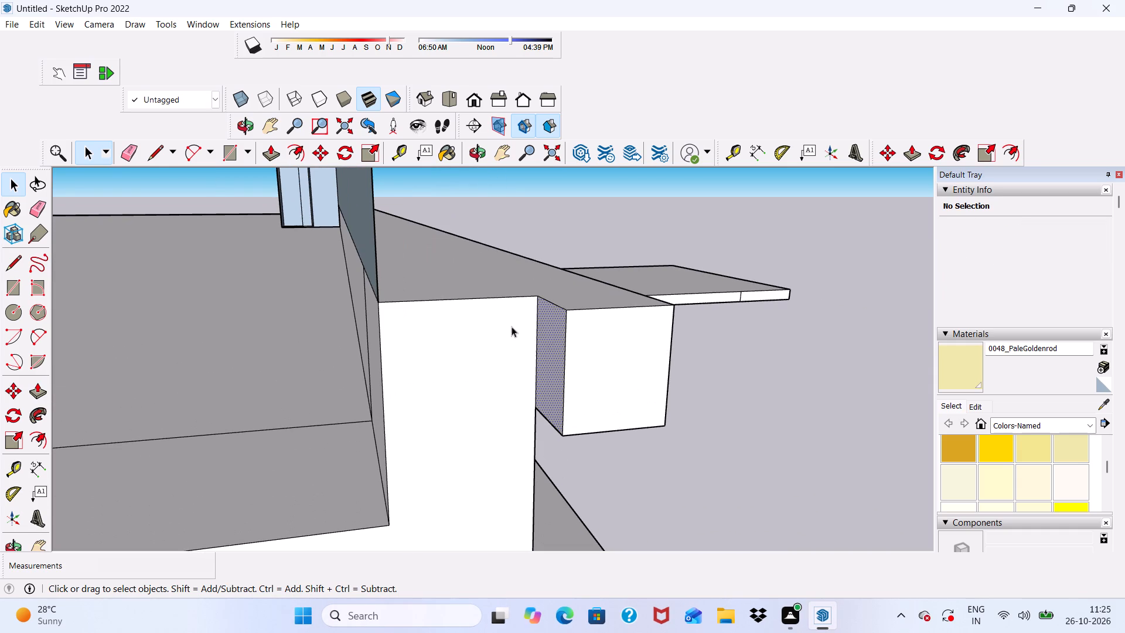
{"action": "left_click", "coordinate": [273, 147]}
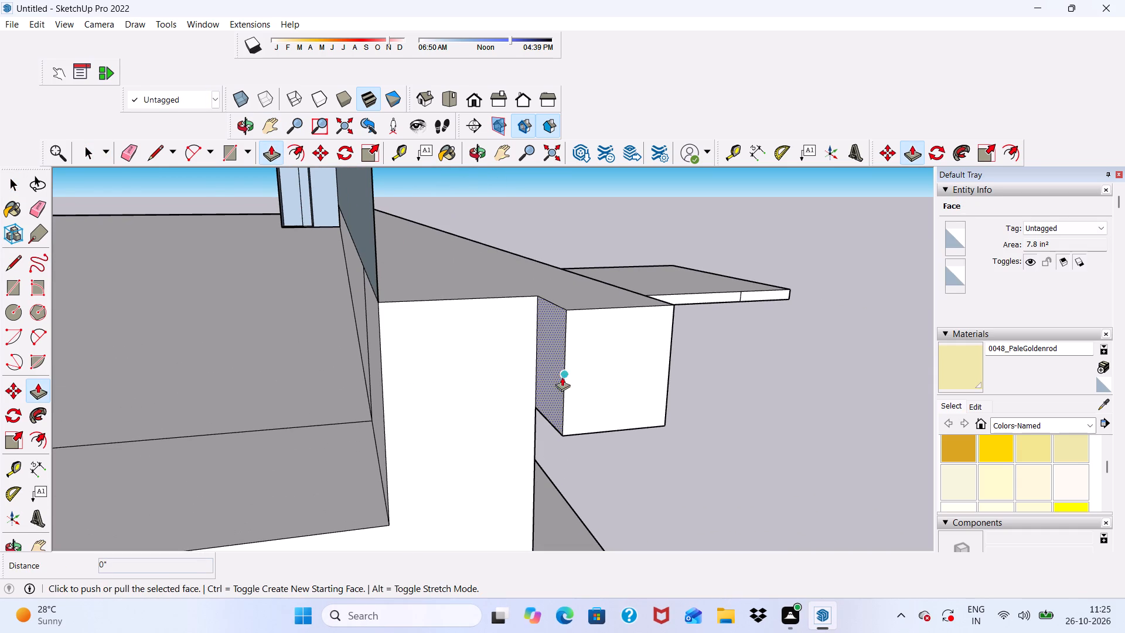
{"action": "left_click", "coordinate": [560, 376]}
{"action": "left_click", "coordinate": [374, 274]}
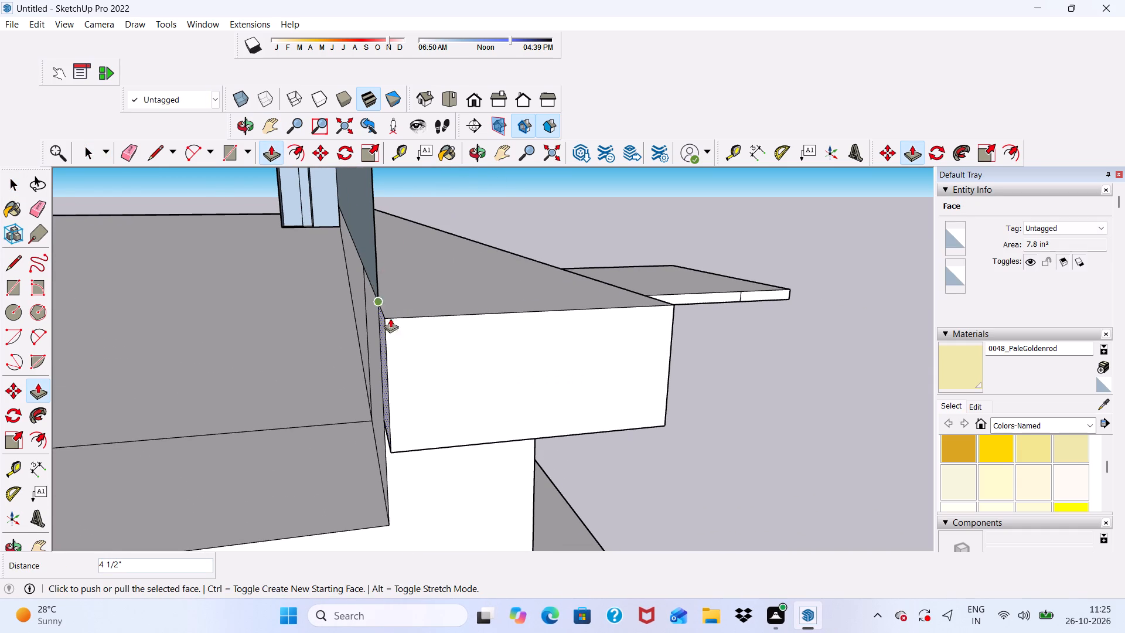
{"action": "scroll", "coordinate": [394, 324], "scroll_direction": "down", "scroll_amount": 3}
{"action": "middle_click_drag", "start_coordinate": [439, 353], "coordinate": [456, 290]}
{"action": "scroll", "coordinate": [466, 301], "scroll_direction": "up", "scroll_amount": 1}
{"action": "scroll", "coordinate": [467, 303], "scroll_direction": "down", "scroll_amount": 9}
{"action": "key", "text": "space"}
{"action": "scroll", "coordinate": [539, 437], "scroll_direction": "up", "scroll_amount": 4}
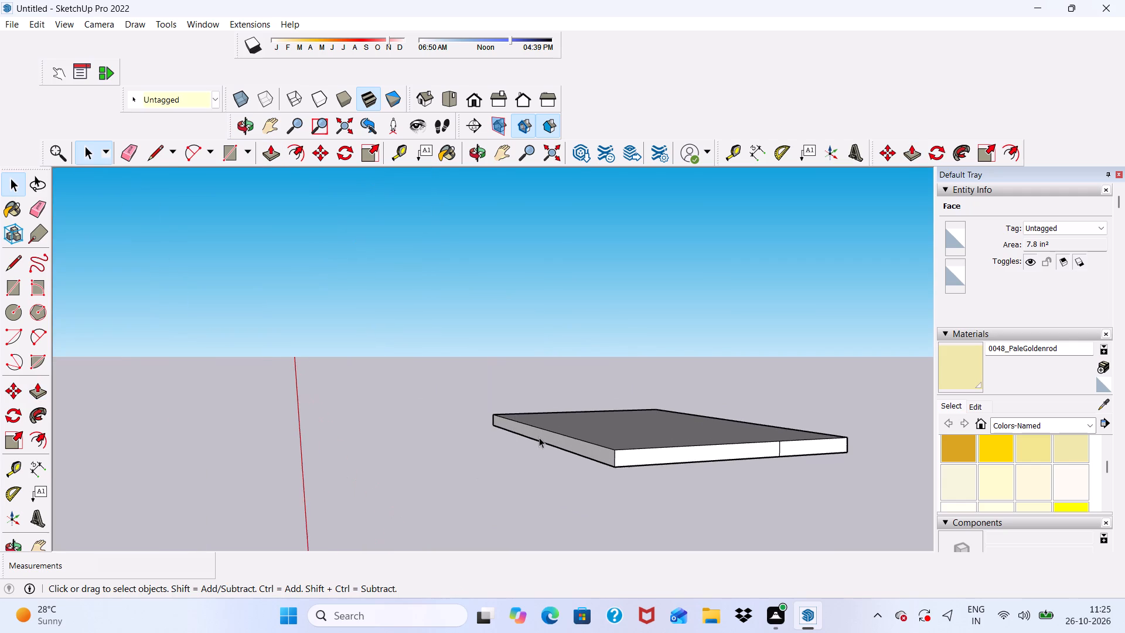
{"action": "scroll", "coordinate": [540, 383], "scroll_direction": "down", "scroll_amount": 4}
{"action": "left_click", "coordinate": [422, 356]}
Push/Pull the end face of the inner trim strip outward about 4 1/8" past the upper beam's open end.
{"action": "scroll", "coordinate": [414, 348], "scroll_direction": "down", "scroll_amount": 5}
{"action": "scroll", "coordinate": [421, 294], "scroll_direction": "up", "scroll_amount": 5}
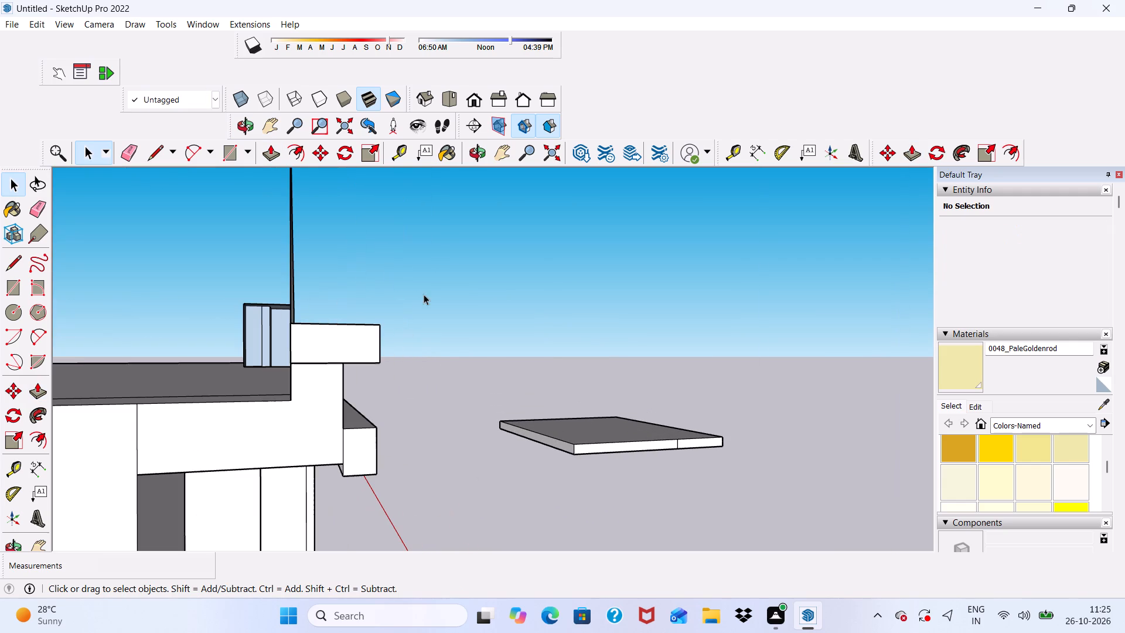
{"action": "left_click", "coordinate": [356, 448]}
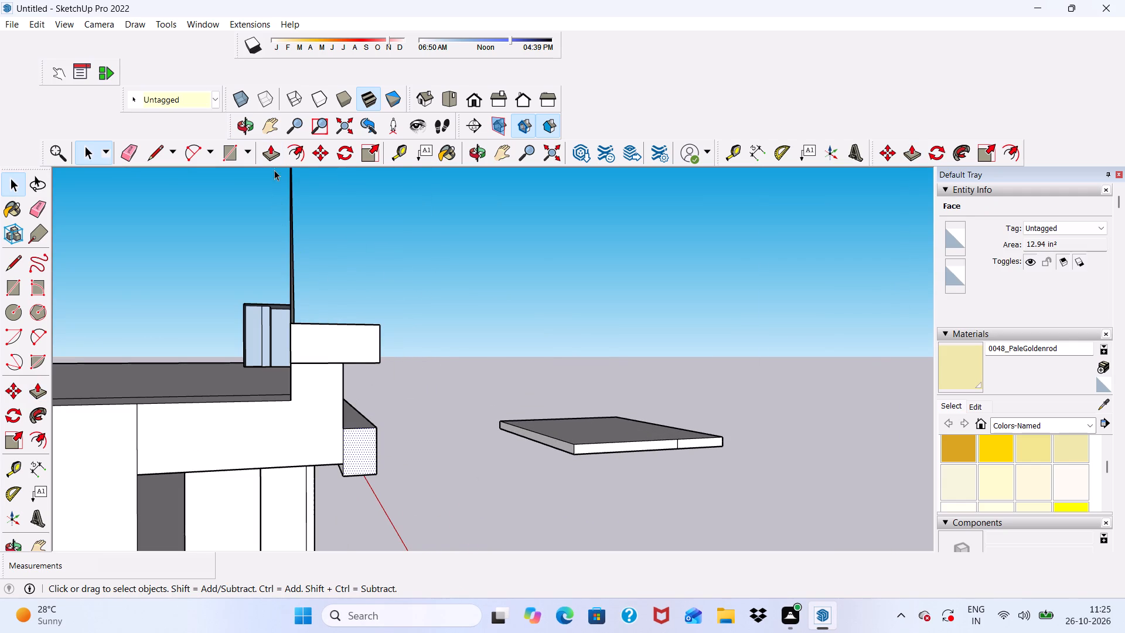
{"action": "left_click", "coordinate": [269, 151]}
{"action": "scroll", "coordinate": [341, 437], "scroll_direction": "up", "scroll_amount": 4}
{"action": "left_click", "coordinate": [359, 440]}
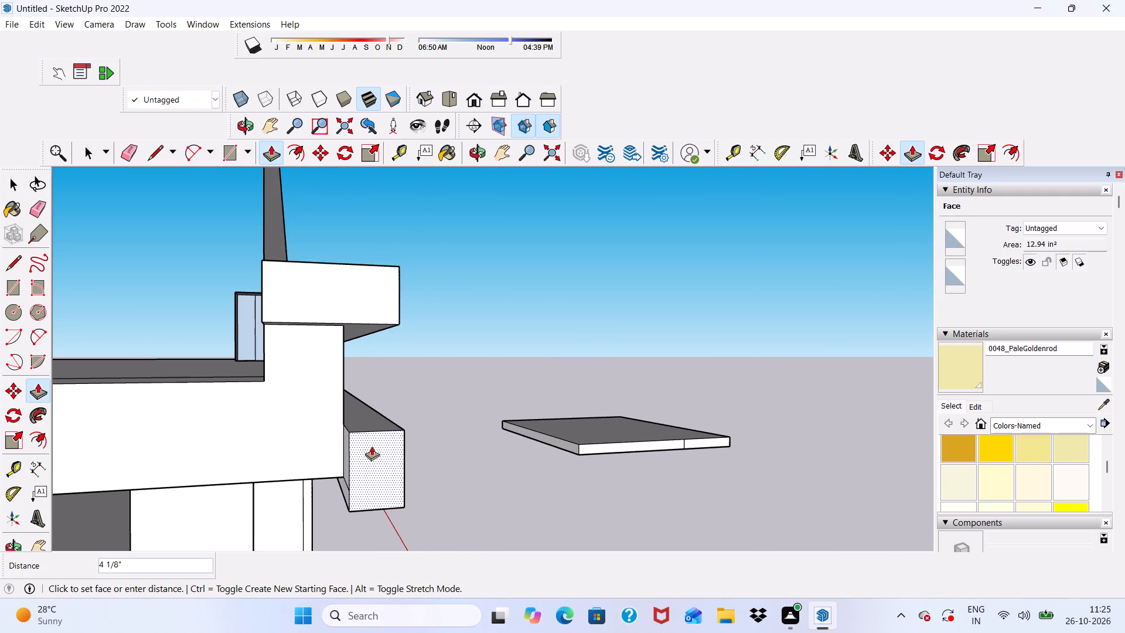
{"action": "left_click", "coordinate": [371, 446]}
{"action": "key", "text": "space"}
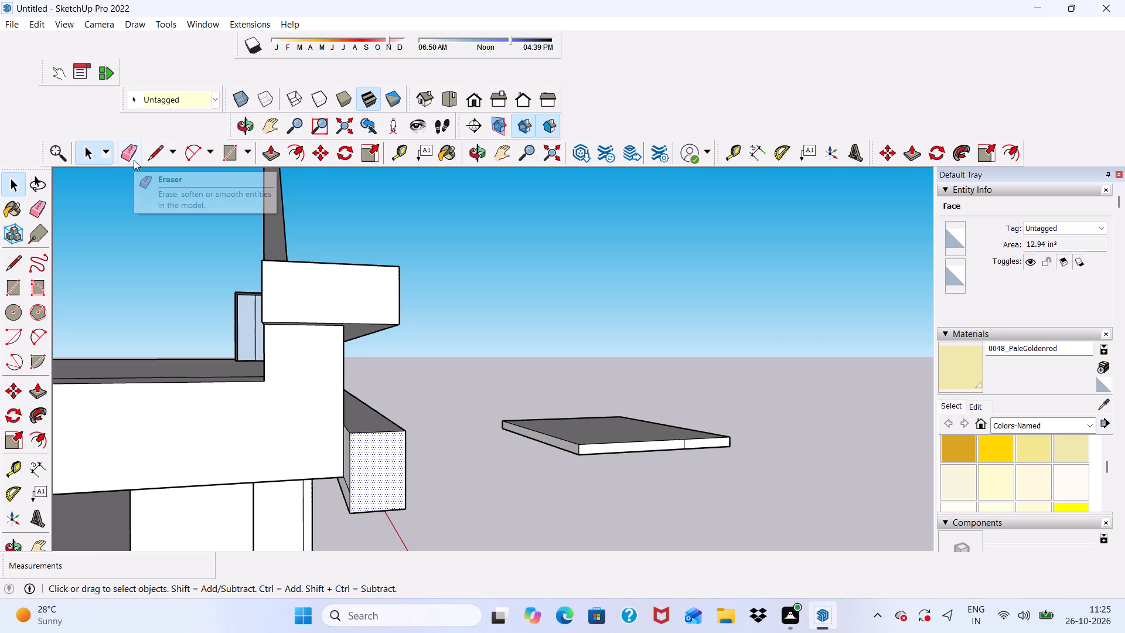
Erase the seam edge on the back face of the inner trim strip's extended end.
{"action": "left_click", "coordinate": [131, 150]}
{"action": "middle_click_drag", "start_coordinate": [246, 318], "coordinate": [327, 306]}
{"action": "scroll", "coordinate": [189, 275], "scroll_direction": "down", "scroll_amount": 5}
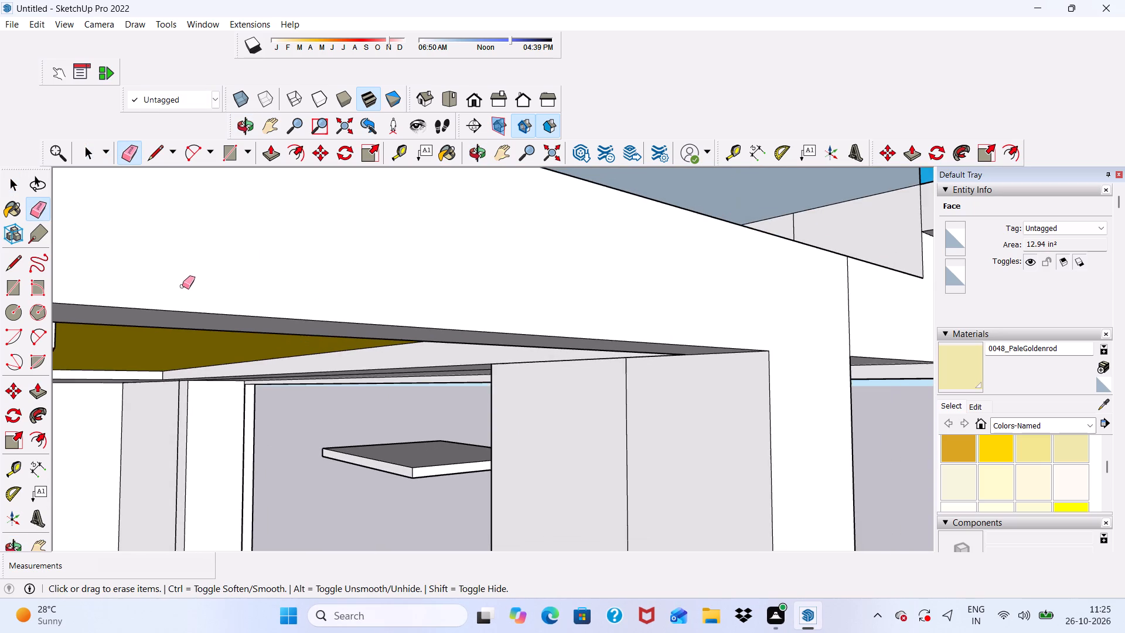
{"action": "scroll", "coordinate": [180, 282], "scroll_direction": "down", "scroll_amount": 1}
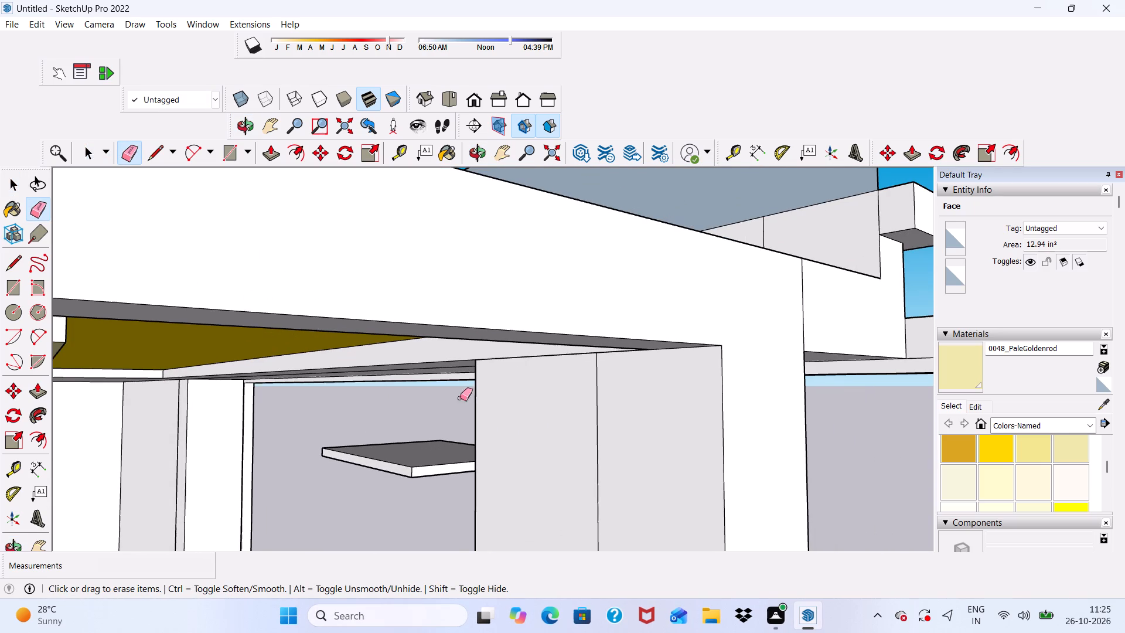
{"action": "scroll", "coordinate": [509, 384], "scroll_direction": "down", "scroll_amount": 2}
{"action": "scroll", "coordinate": [849, 392], "scroll_direction": "up", "scroll_amount": 1}
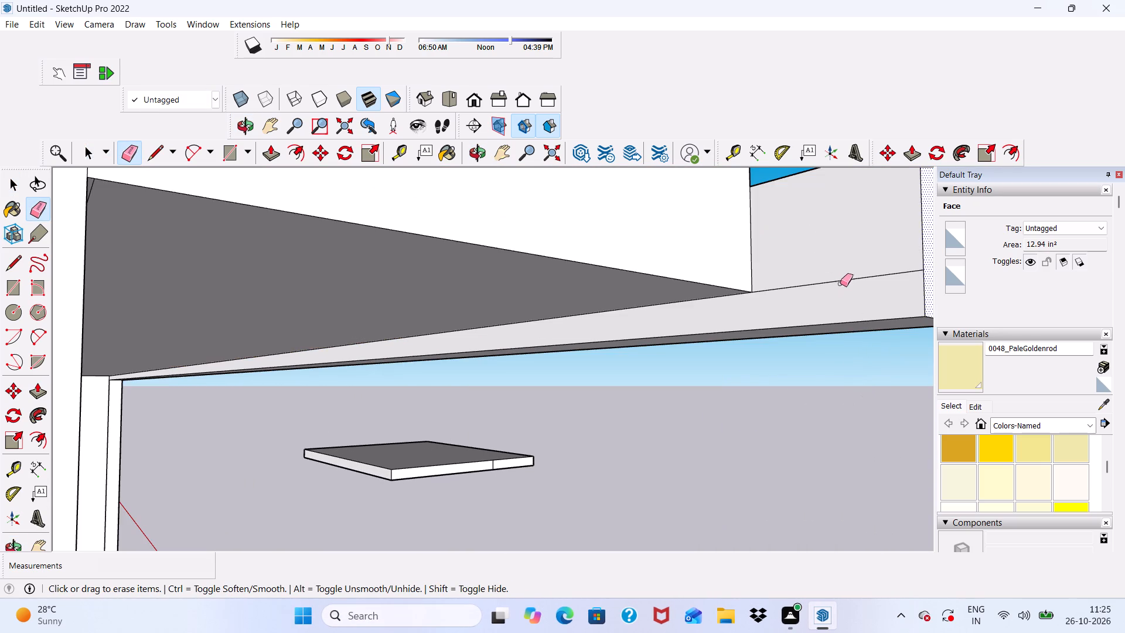
{"action": "left_click_drag", "start_coordinate": [838, 278], "coordinate": [837, 284]}
{"action": "scroll", "coordinate": [528, 312], "scroll_direction": "down", "scroll_amount": 3}
{"action": "key", "text": "space"}
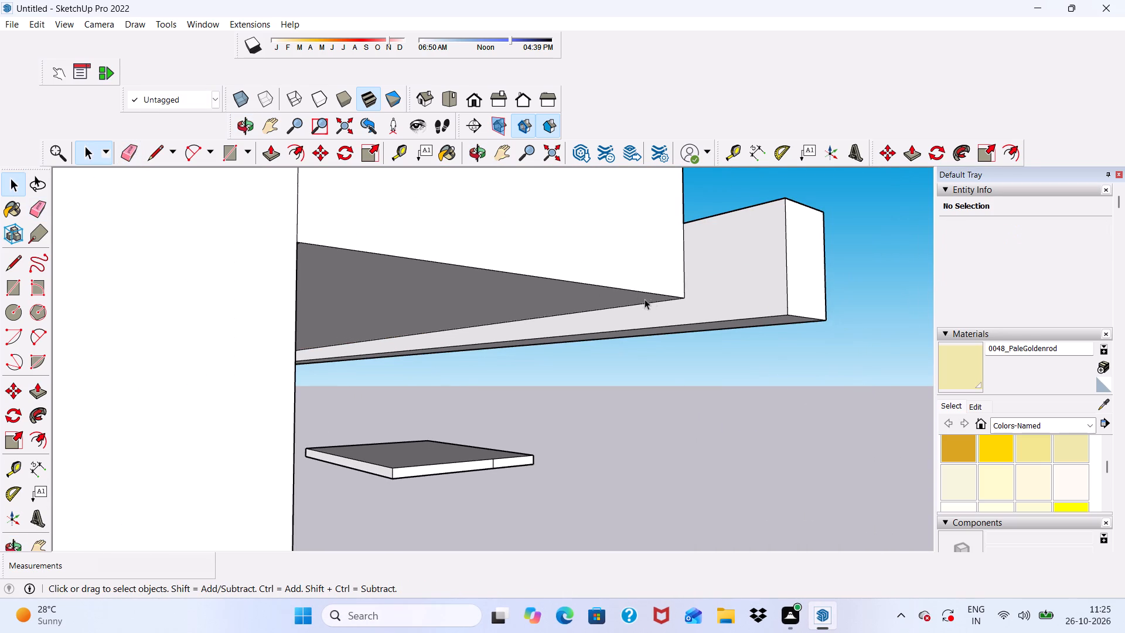
Draw a rectangle on the back face of the inner trim strip's extended end, from the column's edge to the strip's end corner.
{"action": "left_click", "coordinate": [231, 158]}
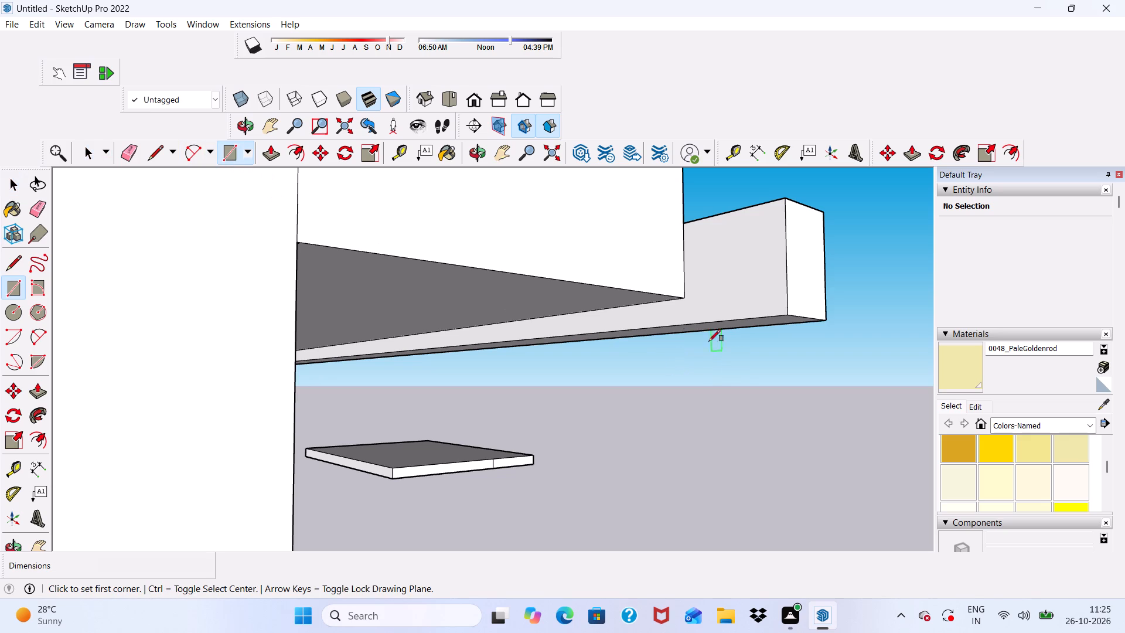
{"action": "left_click", "coordinate": [679, 324]}
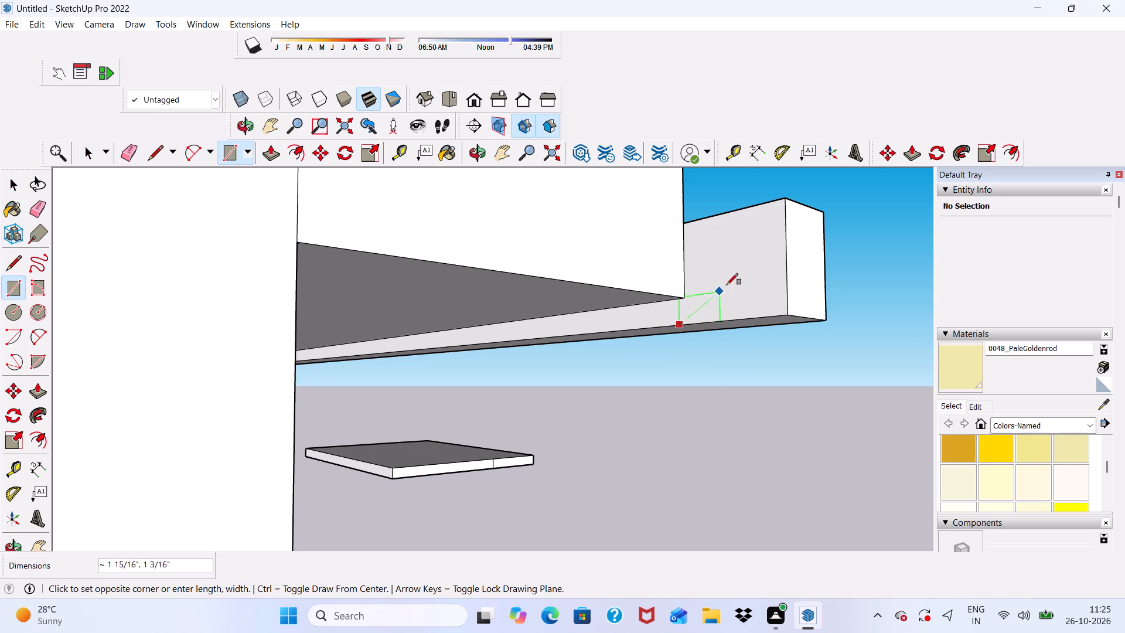
{"action": "left_click", "coordinate": [781, 202]}
{"action": "key", "text": "space"}
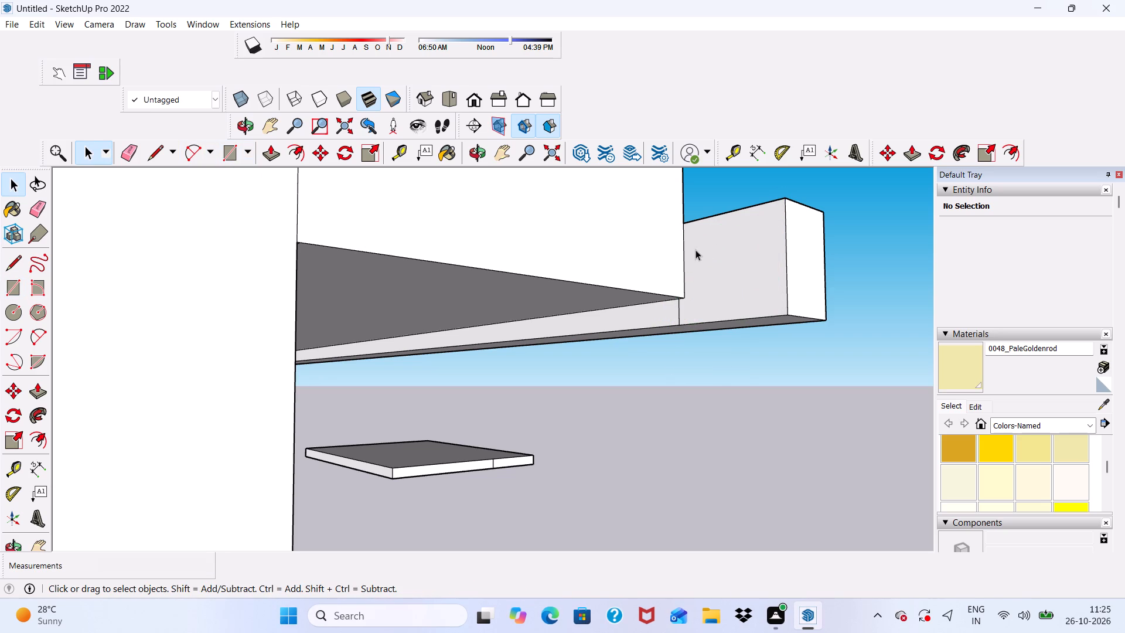
Push/Pull the rectangle at the inner strip's end back about 1' 9 11/16" across the upper beam's end.
{"action": "left_click", "coordinate": [696, 250]}
{"action": "left_click", "coordinate": [266, 151]}
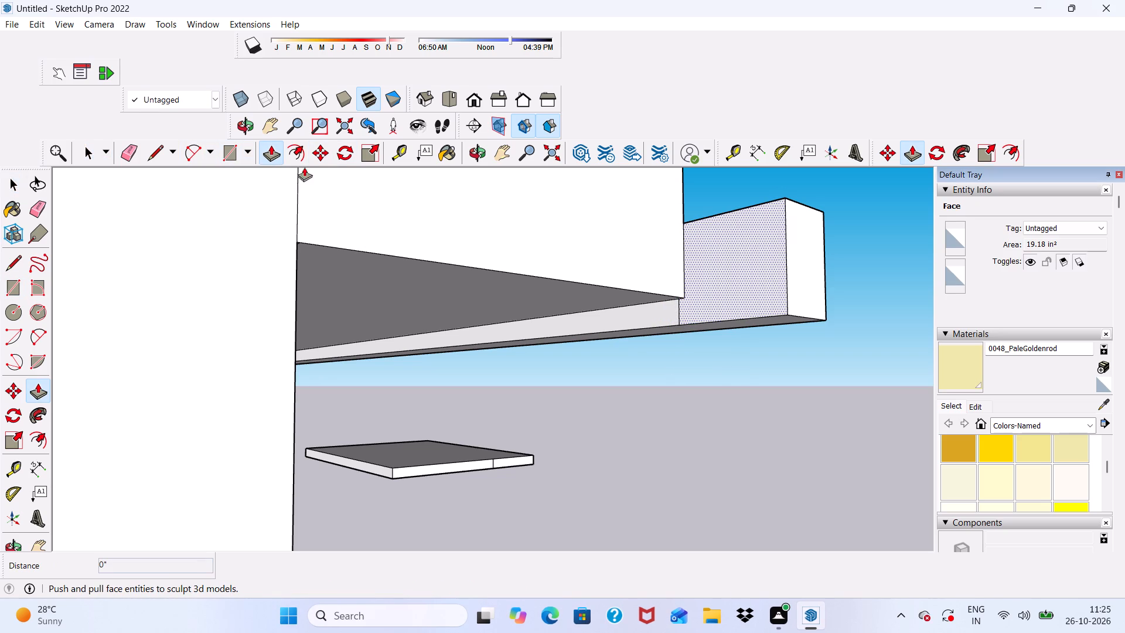
{"action": "left_click", "coordinate": [725, 272]}
{"action": "scroll", "coordinate": [450, 201], "scroll_direction": "down", "scroll_amount": 5}
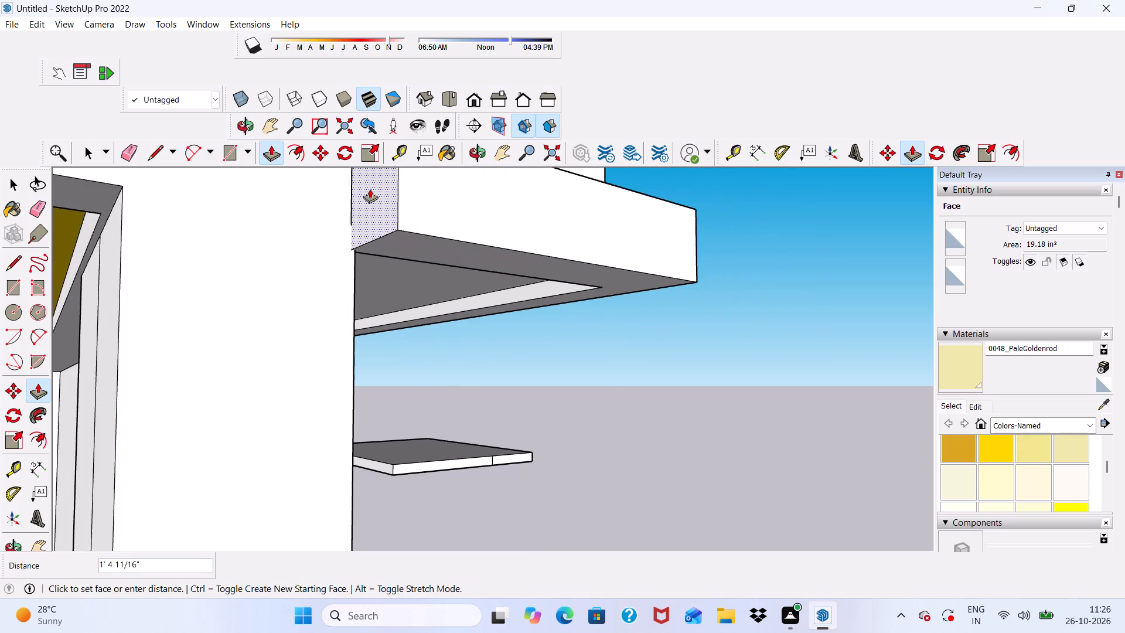
{"action": "scroll", "coordinate": [370, 189], "scroll_direction": "down", "scroll_amount": 1}
{"action": "middle_click_drag", "start_coordinate": [369, 190], "coordinate": [145, 333]}
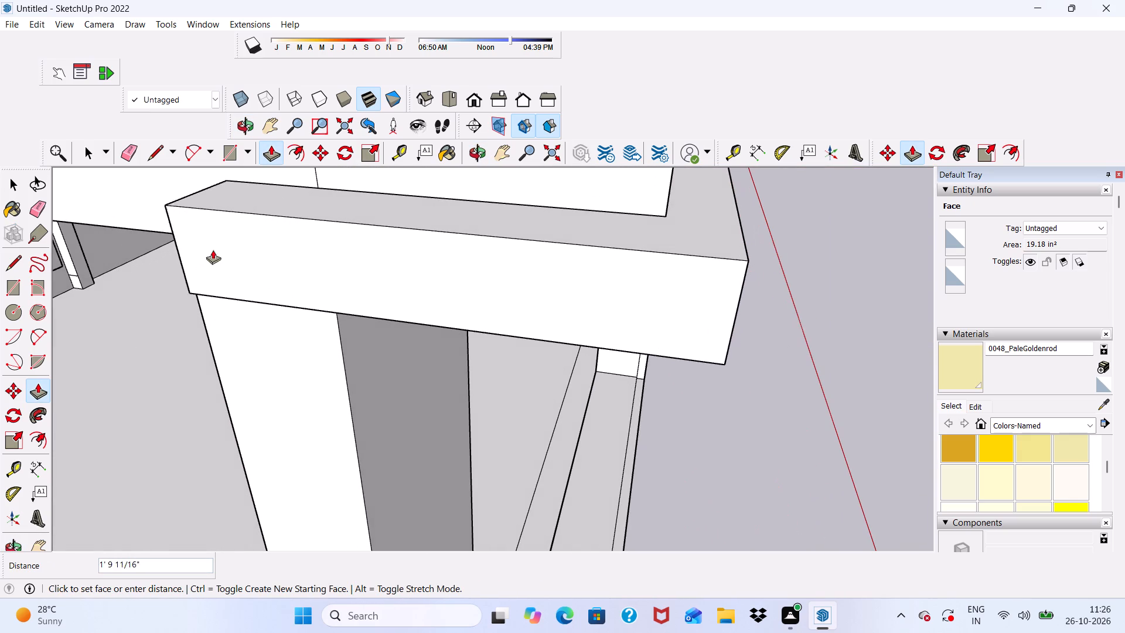
{"action": "left_click", "coordinate": [198, 226]}
{"action": "scroll", "coordinate": [209, 257], "scroll_direction": "down", "scroll_amount": 9}
{"action": "key", "text": "space"}
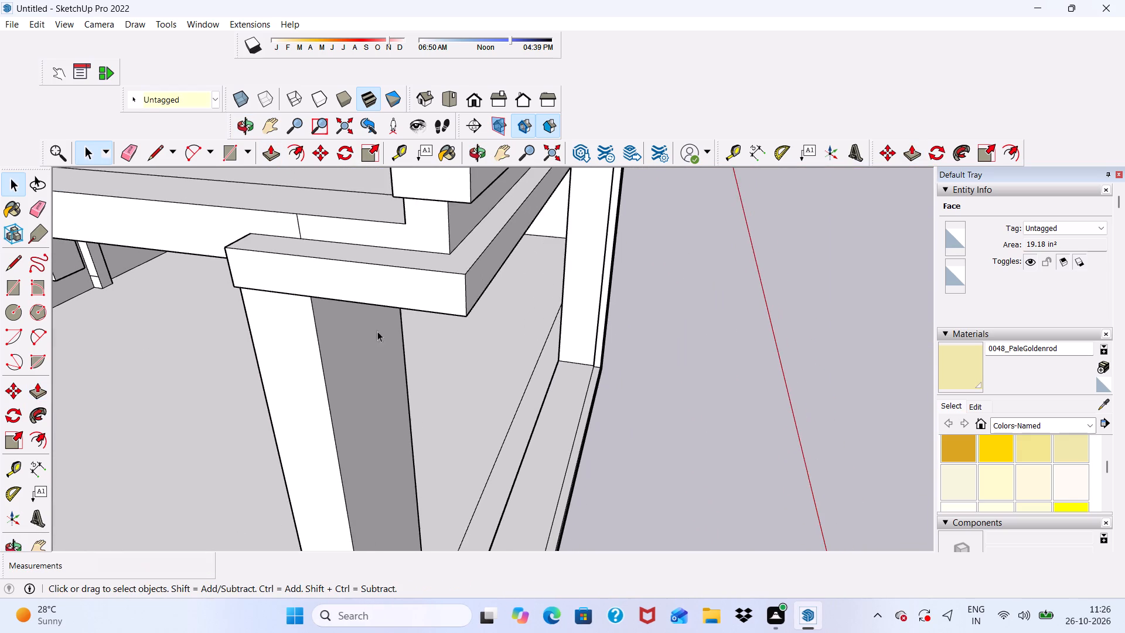
Push/Pull the end face of the outer strip's return back about 1' 5 3/4" across the upper beam's end, aligned with the inner strip's return.
{"action": "middle_click_drag", "start_coordinate": [383, 318], "coordinate": [398, 295]}
{"action": "scroll", "coordinate": [422, 291], "scroll_direction": "down", "scroll_amount": 6}
{"action": "middle_click_drag", "start_coordinate": [369, 280], "coordinate": [501, 323]}
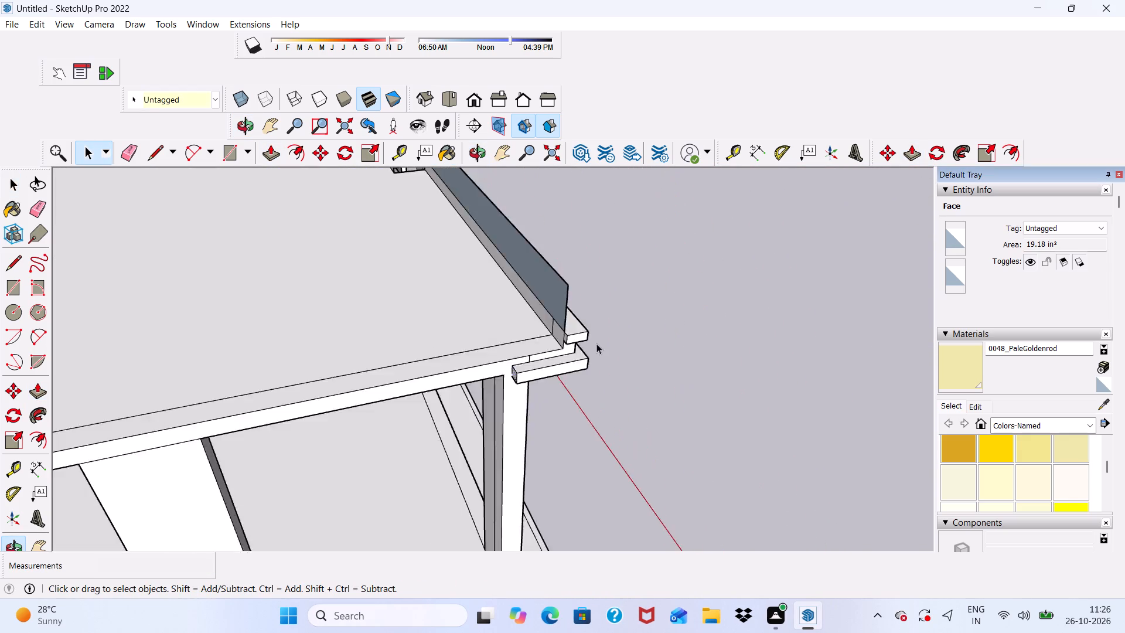
{"action": "scroll", "coordinate": [596, 343], "scroll_direction": "up", "scroll_amount": 4}
{"action": "scroll", "coordinate": [396, 305], "scroll_direction": "down", "scroll_amount": 6}
{"action": "middle_click_drag", "start_coordinate": [347, 328], "coordinate": [438, 291]}
{"action": "scroll", "coordinate": [442, 293], "scroll_direction": "up", "scroll_amount": 2}
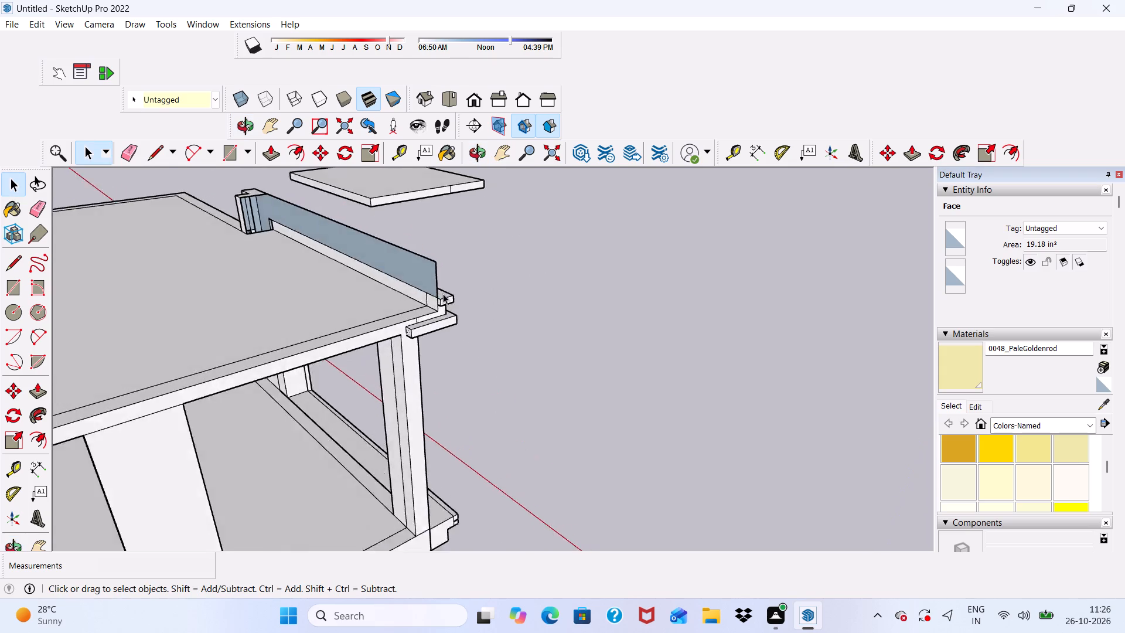
{"action": "scroll", "coordinate": [443, 294], "scroll_direction": "up", "scroll_amount": 20}
{"action": "left_click", "coordinate": [487, 305]}
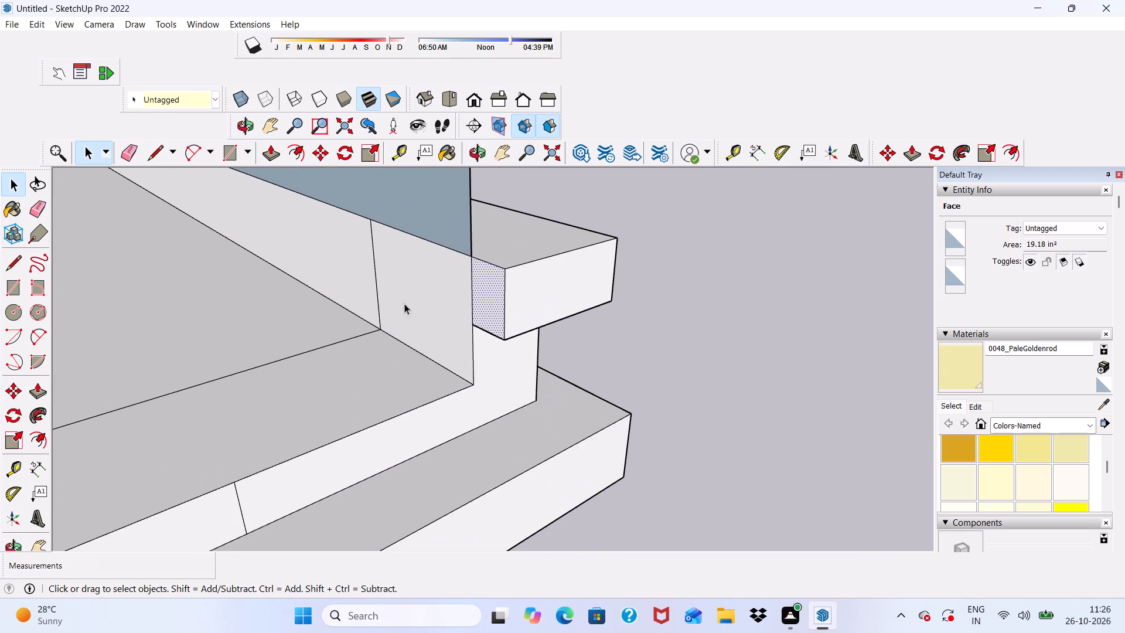
{"action": "left_click", "coordinate": [272, 149]}
{"action": "left_click", "coordinate": [487, 297]}
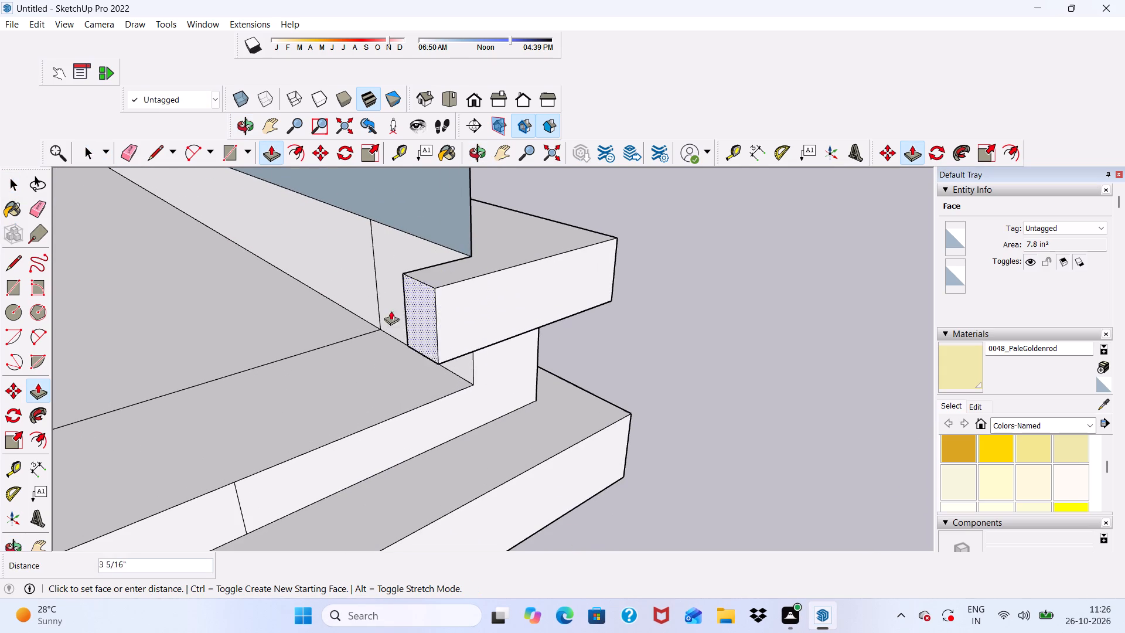
{"action": "scroll", "coordinate": [301, 345], "scroll_direction": "down", "scroll_amount": 7}
{"action": "scroll", "coordinate": [229, 458], "scroll_direction": "down", "scroll_amount": 2}
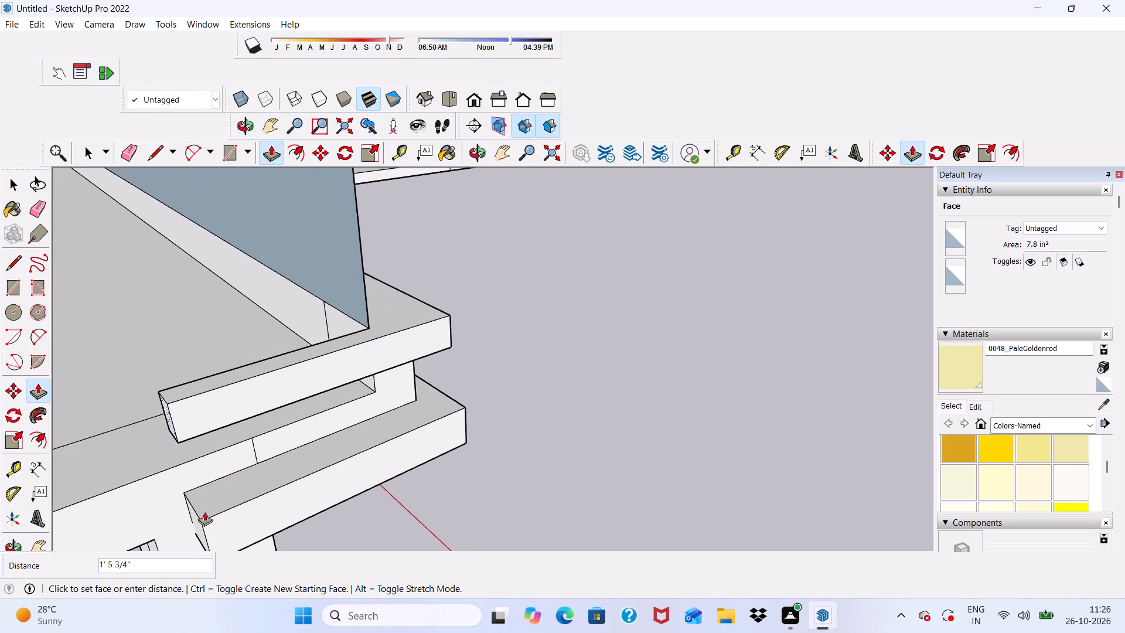
{"action": "left_click", "coordinate": [201, 519]}
{"action": "scroll", "coordinate": [172, 457], "scroll_direction": "down", "scroll_amount": 4}
{"action": "middle_click_drag", "start_coordinate": [286, 488], "coordinate": [123, 426]}
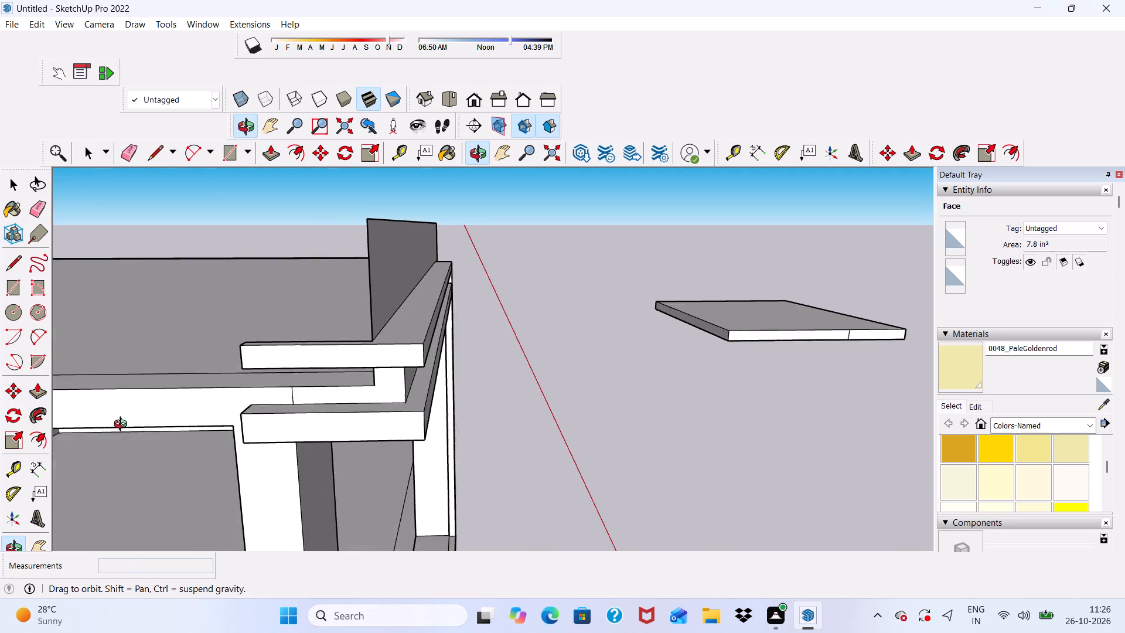
{"action": "middle_click_drag", "start_coordinate": [123, 426], "coordinate": [120, 425]}
{"action": "key", "text": "space"}
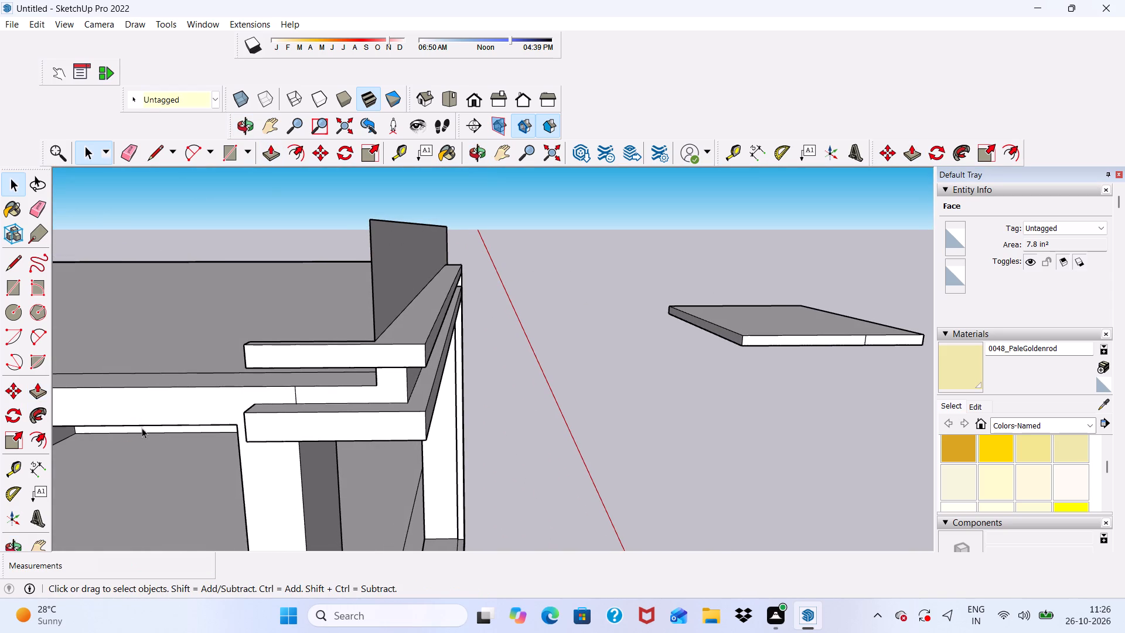
Examine the wrapped trim strips and the balcony frame from several angles, including the front view.
{"action": "scroll", "coordinate": [172, 434], "scroll_direction": "down", "scroll_amount": 4}
{"action": "middle_click_drag", "start_coordinate": [277, 430], "coordinate": [111, 366]}
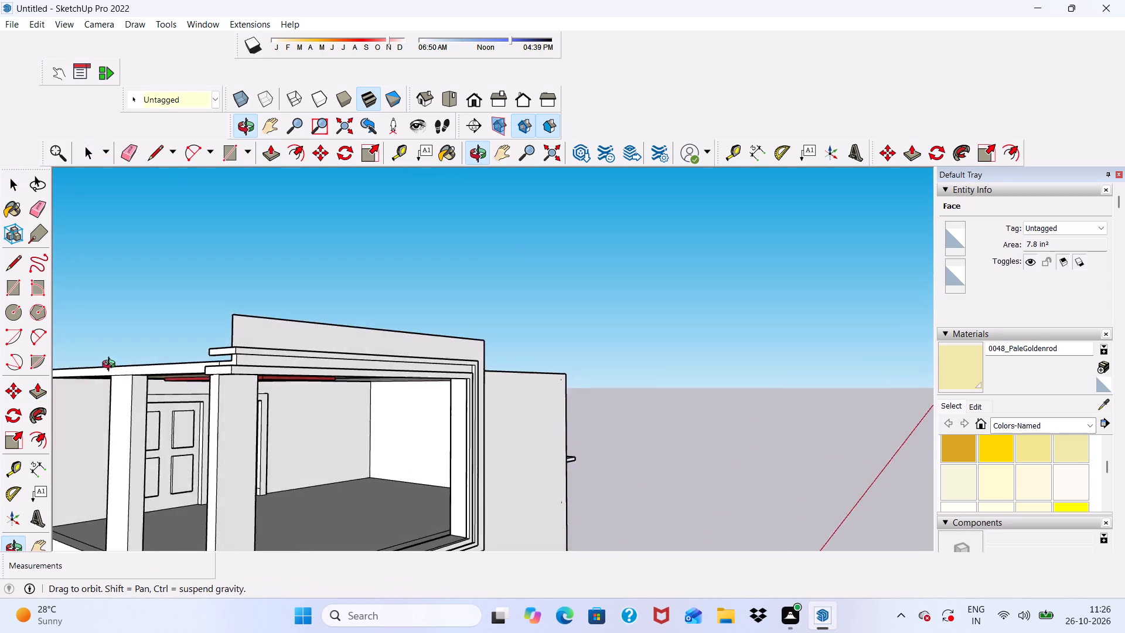
{"action": "middle_click_drag", "start_coordinate": [111, 366], "coordinate": [105, 365]}
{"action": "scroll", "coordinate": [105, 365], "scroll_direction": "up", "scroll_amount": 5}
{"action": "scroll", "coordinate": [105, 365], "scroll_direction": "down", "scroll_amount": 1}
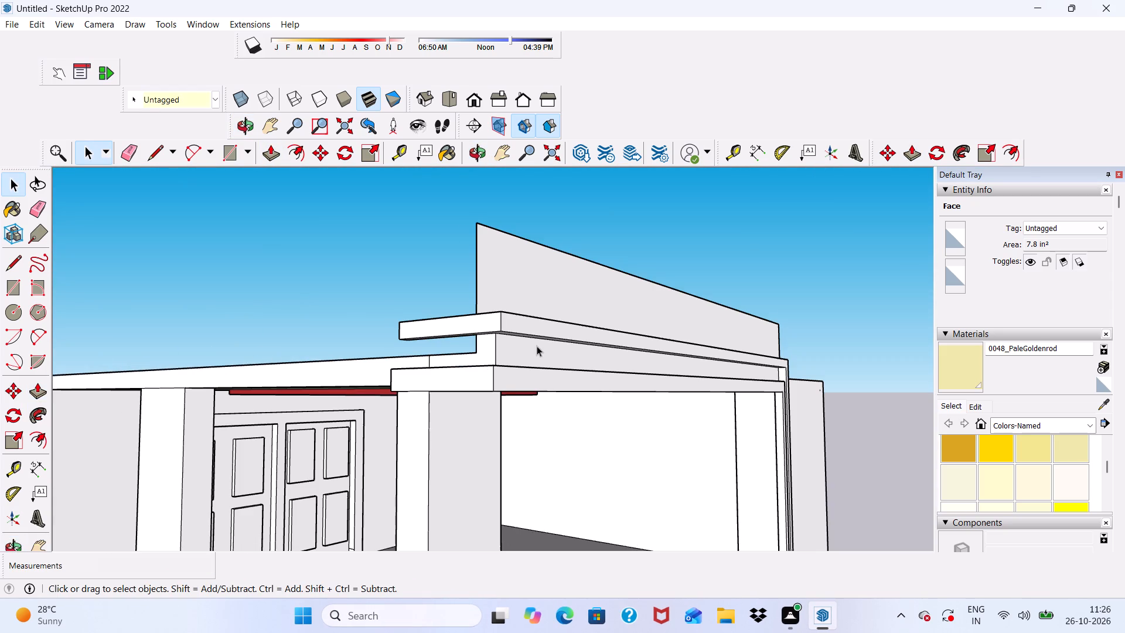
{"action": "middle_click_drag", "start_coordinate": [530, 355], "coordinate": [302, 379]}
{"action": "scroll", "coordinate": [283, 359], "scroll_direction": "down", "scroll_amount": 4}
{"action": "middle_click_drag", "start_coordinate": [476, 367], "coordinate": [410, 447]}
{"action": "scroll", "coordinate": [420, 407], "scroll_direction": "up", "scroll_amount": 1}
{"action": "scroll", "coordinate": [425, 385], "scroll_direction": "down", "scroll_amount": 4}
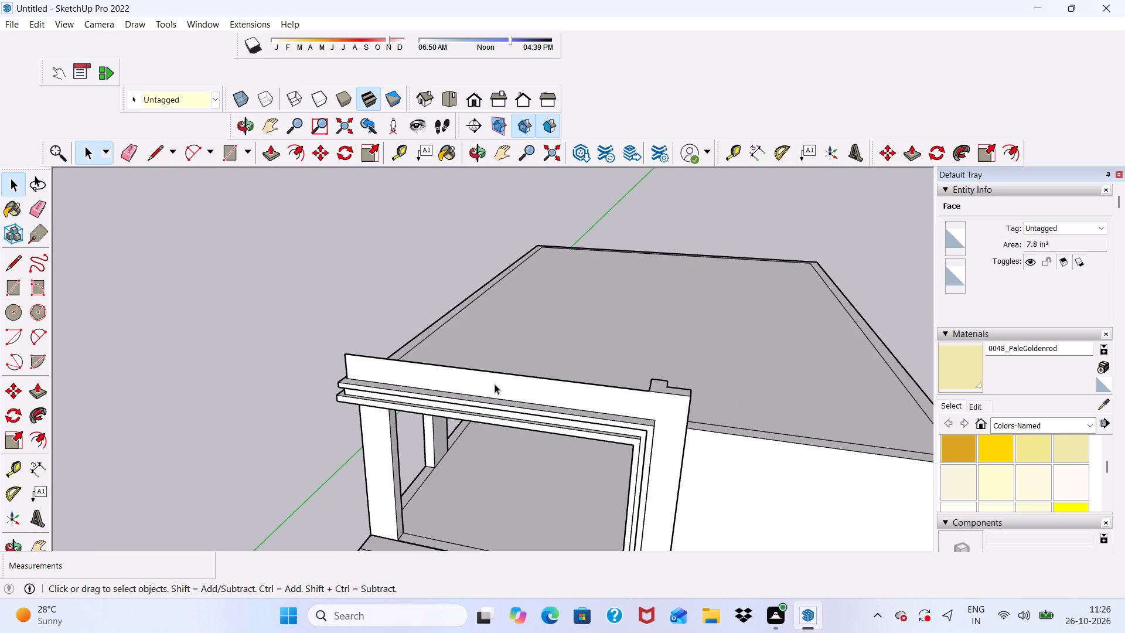
{"action": "right_click_drag", "start_coordinate": [486, 386], "coordinate": [483, 400]}
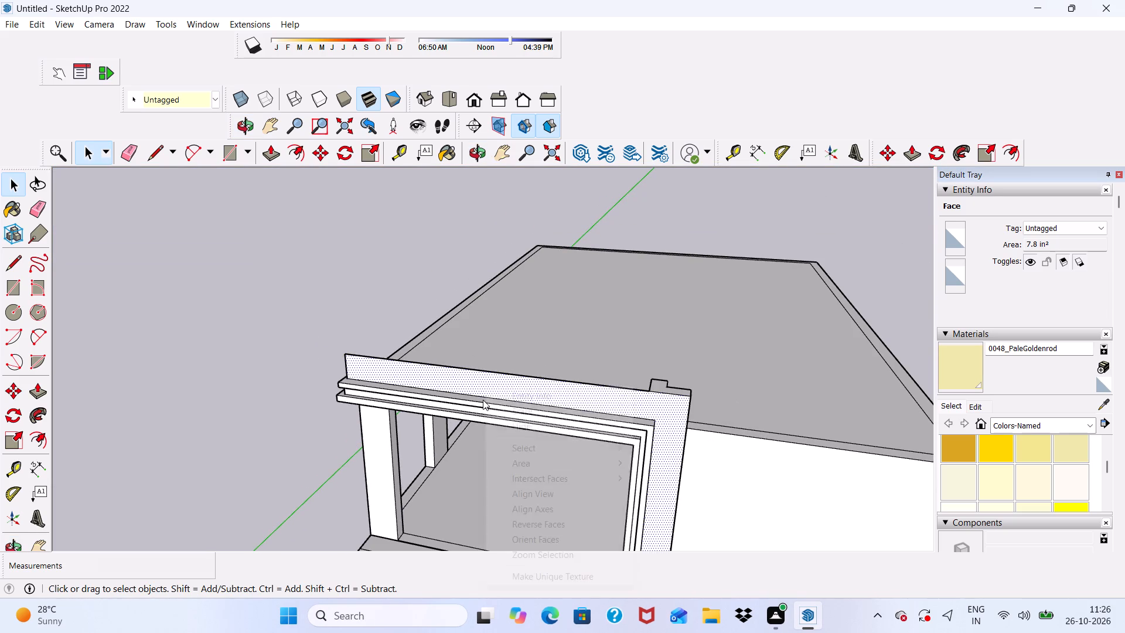
{"action": "right_click_drag", "start_coordinate": [483, 400], "coordinate": [483, 398]}
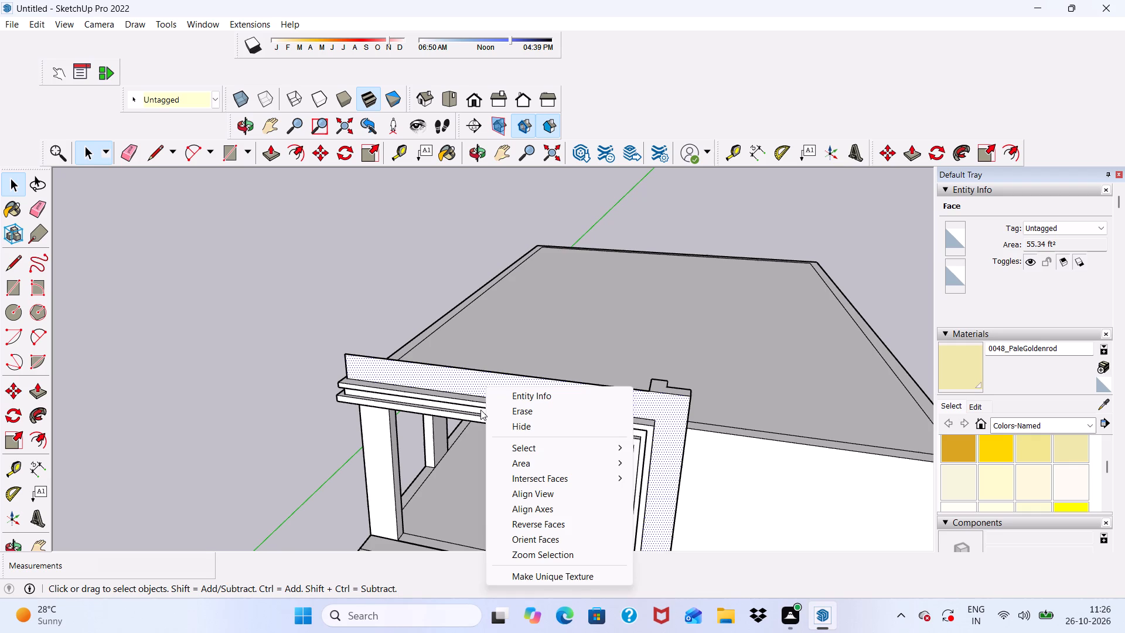
{"action": "left_click", "coordinate": [182, 314]}
{"action": "scroll", "coordinate": [223, 335], "scroll_direction": "down", "scroll_amount": 3}
{"action": "middle_click_drag", "start_coordinate": [370, 380], "coordinate": [425, 283]}
{"action": "scroll", "coordinate": [432, 288], "scroll_direction": "up", "scroll_amount": 4}
{"action": "scroll", "coordinate": [451, 365], "scroll_direction": "up", "scroll_amount": 1}
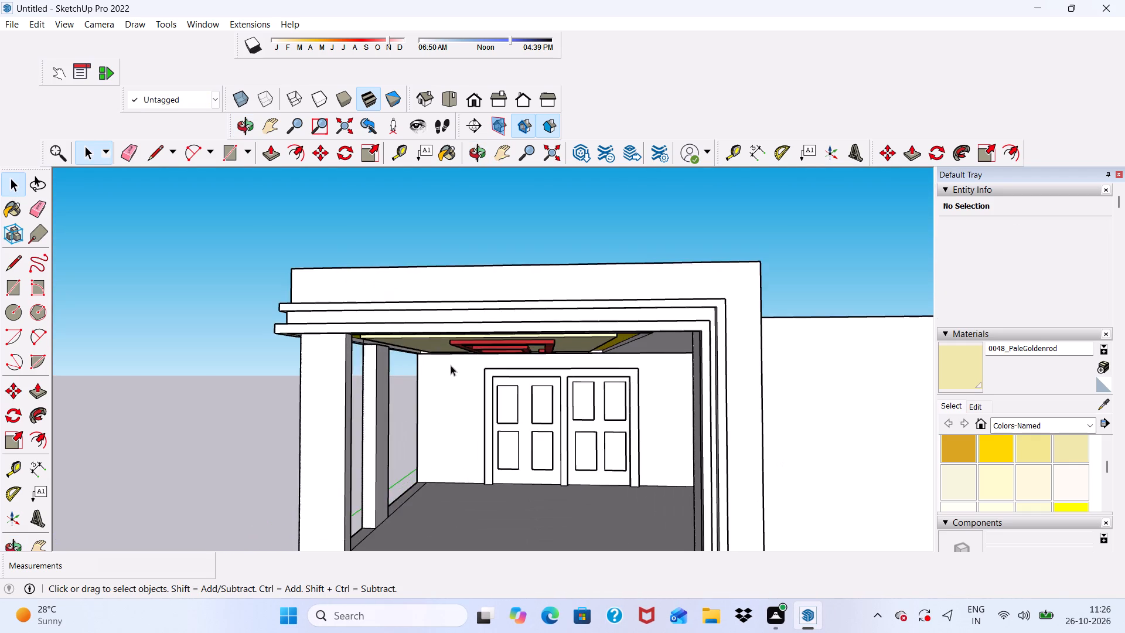
{"action": "middle_click_drag", "start_coordinate": [512, 326], "coordinate": [575, 356]}
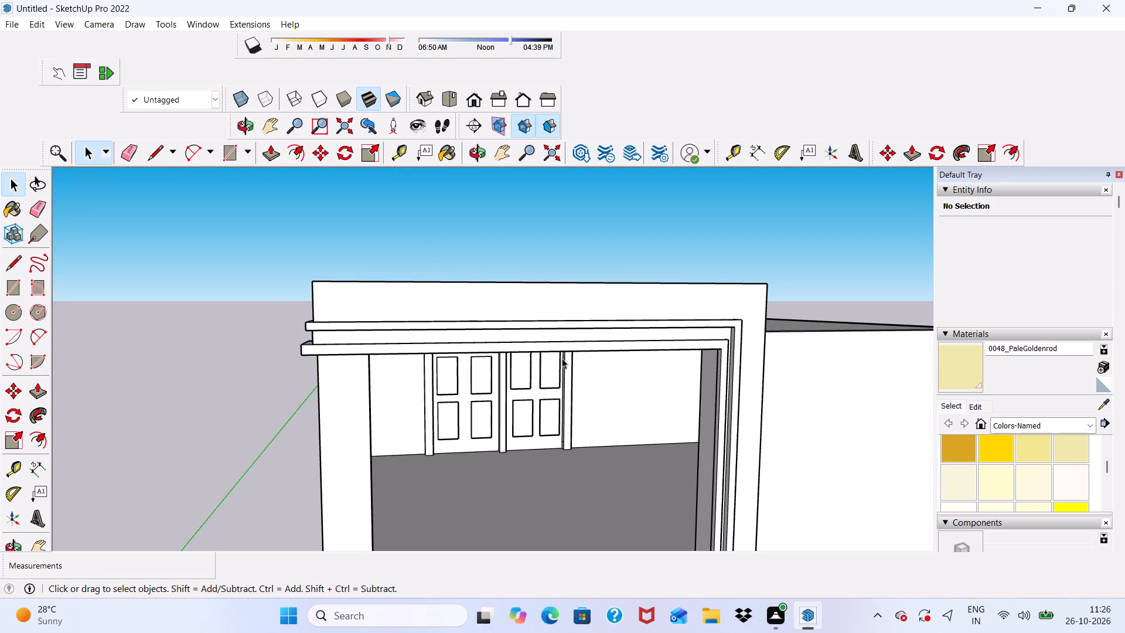
{"action": "scroll", "coordinate": [489, 382], "scroll_direction": "up", "scroll_amount": 4}
{"action": "scroll", "coordinate": [490, 380], "scroll_direction": "down", "scroll_amount": 7}
{"action": "middle_click_drag", "start_coordinate": [480, 256], "coordinate": [461, 197]}
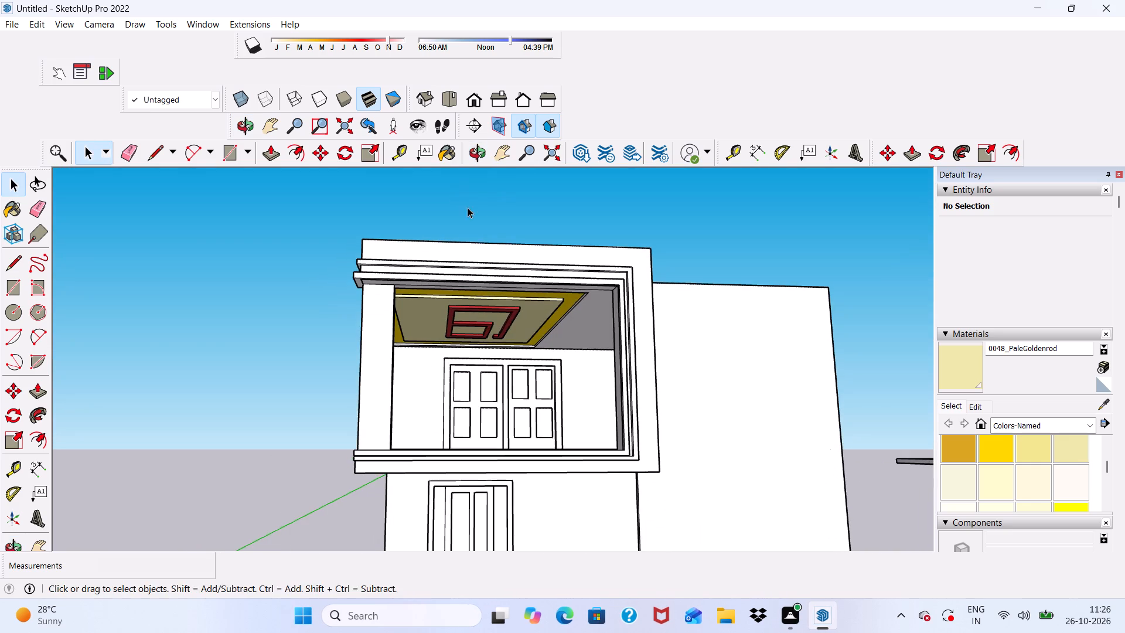
{"action": "left_click", "coordinate": [469, 96]}
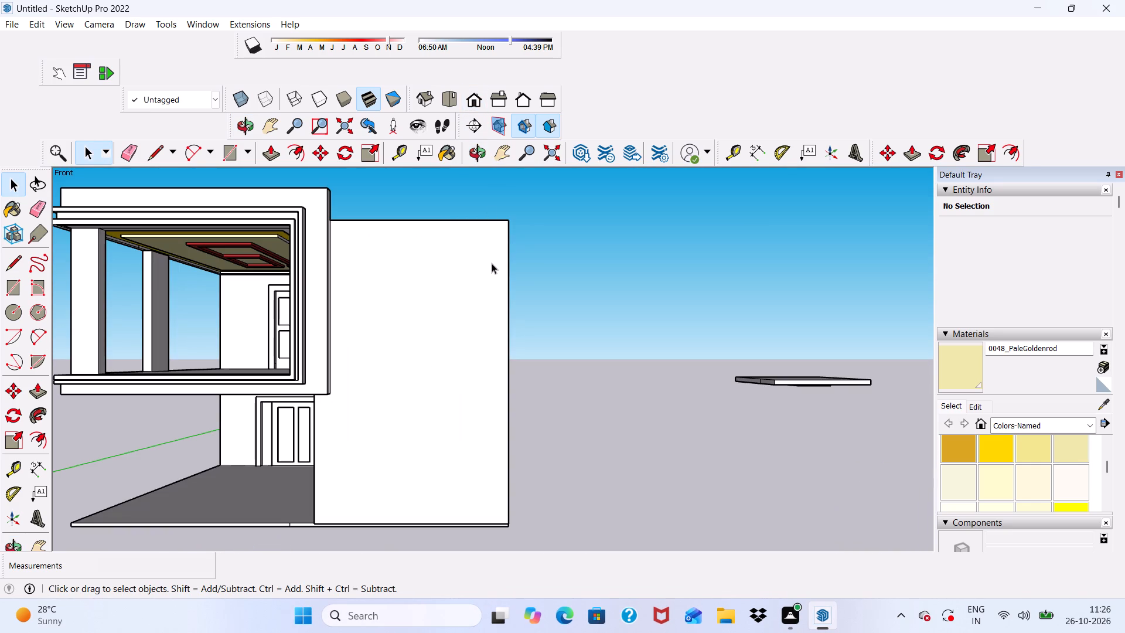
{"action": "scroll", "coordinate": [507, 275], "scroll_direction": "down", "scroll_amount": 3}
{"action": "scroll", "coordinate": [250, 353], "scroll_direction": "down", "scroll_amount": 1}
{"action": "scroll", "coordinate": [258, 236], "scroll_direction": "up", "scroll_amount": 4}
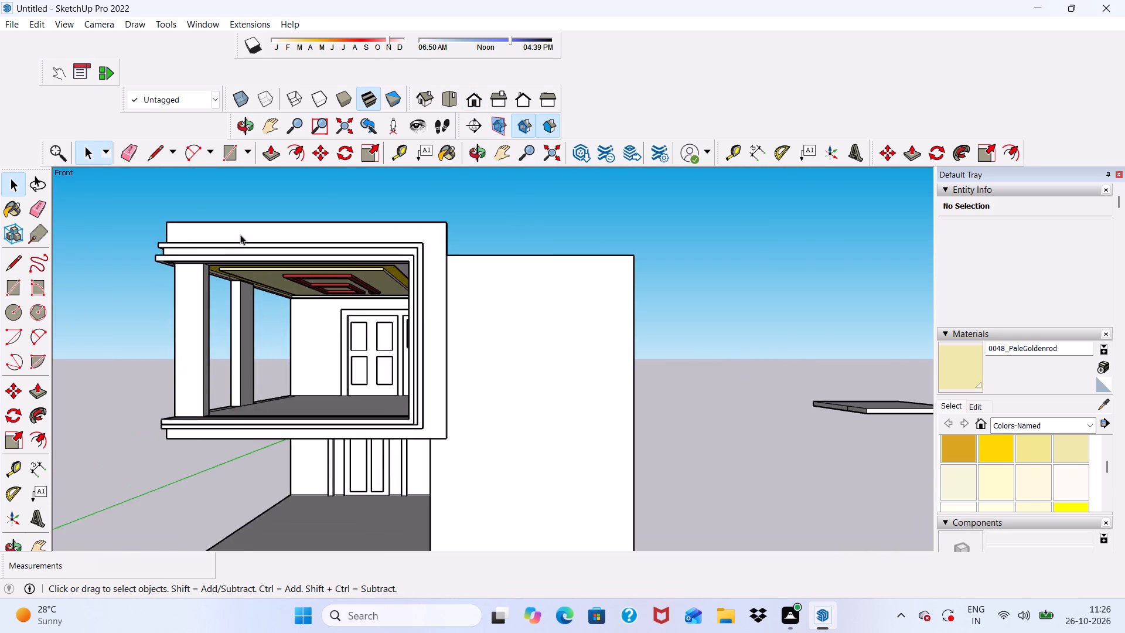
{"action": "scroll", "coordinate": [240, 234], "scroll_direction": "up", "scroll_amount": 5}
{"action": "middle_click_drag", "start_coordinate": [165, 285], "coordinate": [268, 316]}
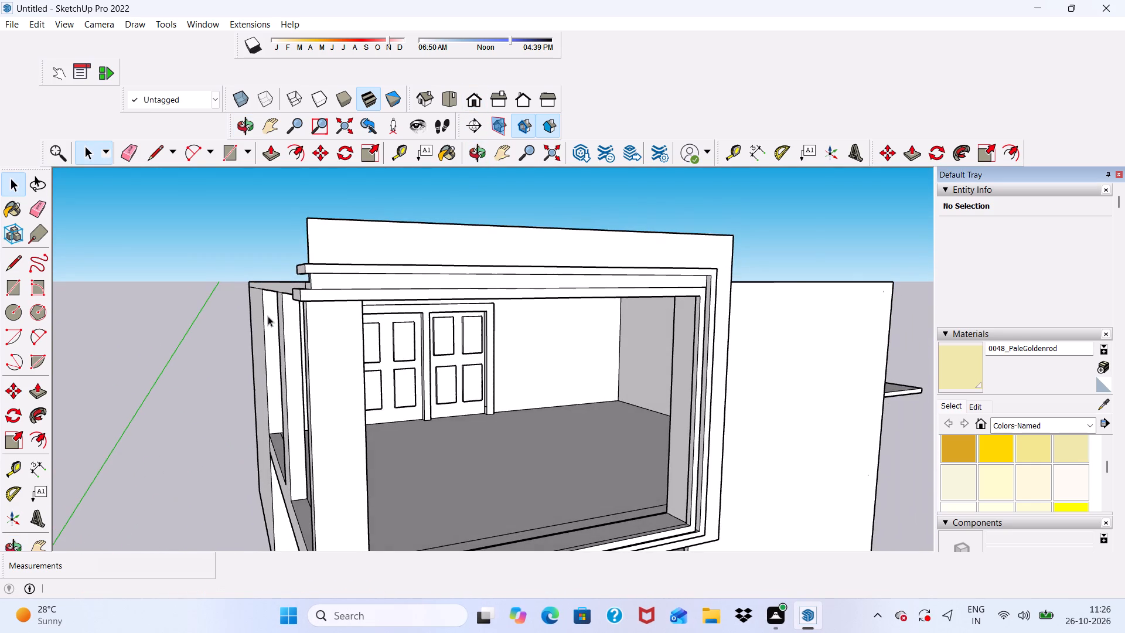
{"action": "scroll", "coordinate": [268, 316], "scroll_direction": "up", "scroll_amount": 5}
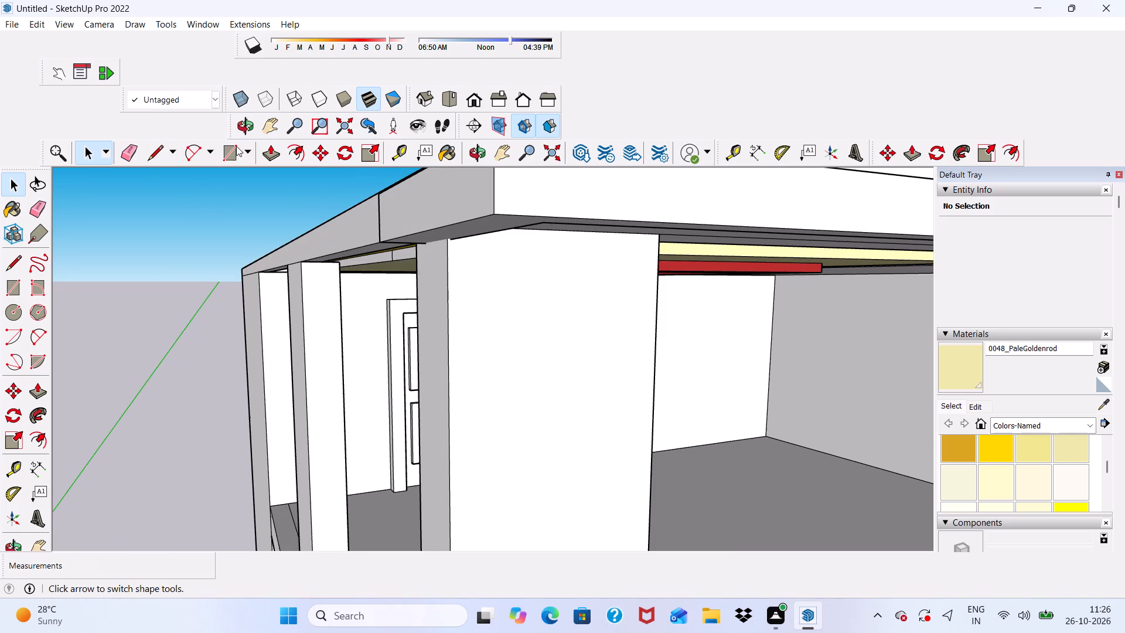
Draw a rectangle across the full width of the balcony's front corner column at mid-height, about 3' 1/2" by 1' 10 9/16".
{"action": "left_click", "coordinate": [232, 152]}
{"action": "scroll", "coordinate": [366, 335], "scroll_direction": "down", "scroll_amount": 5}
{"action": "scroll", "coordinate": [411, 387], "scroll_direction": "down", "scroll_amount": 6}
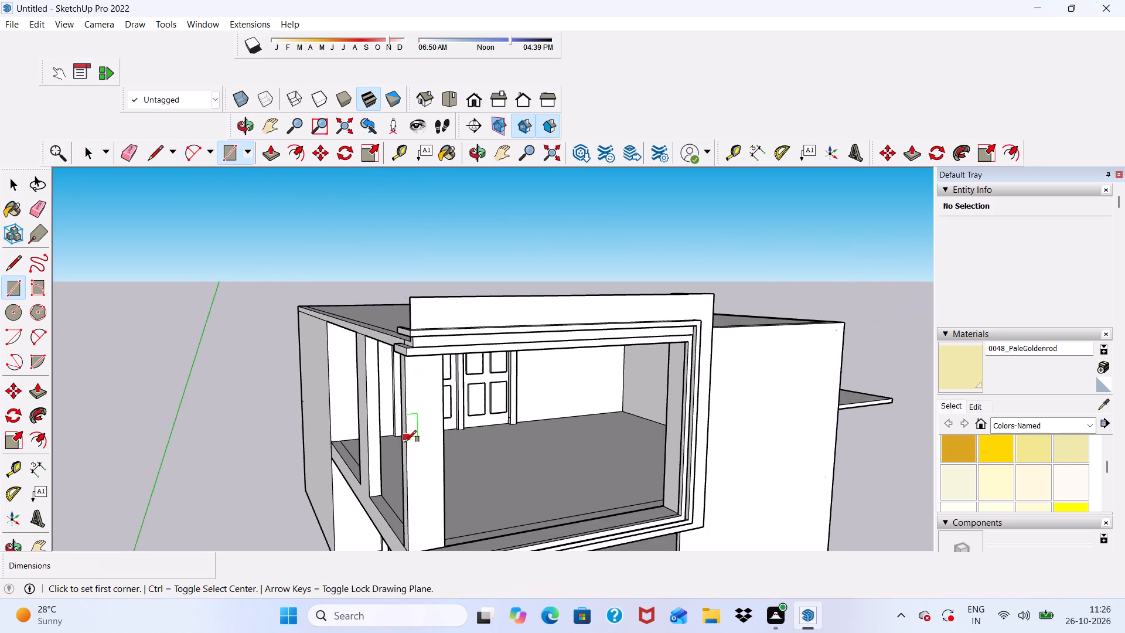
{"action": "scroll", "coordinate": [404, 444], "scroll_direction": "up", "scroll_amount": 6}
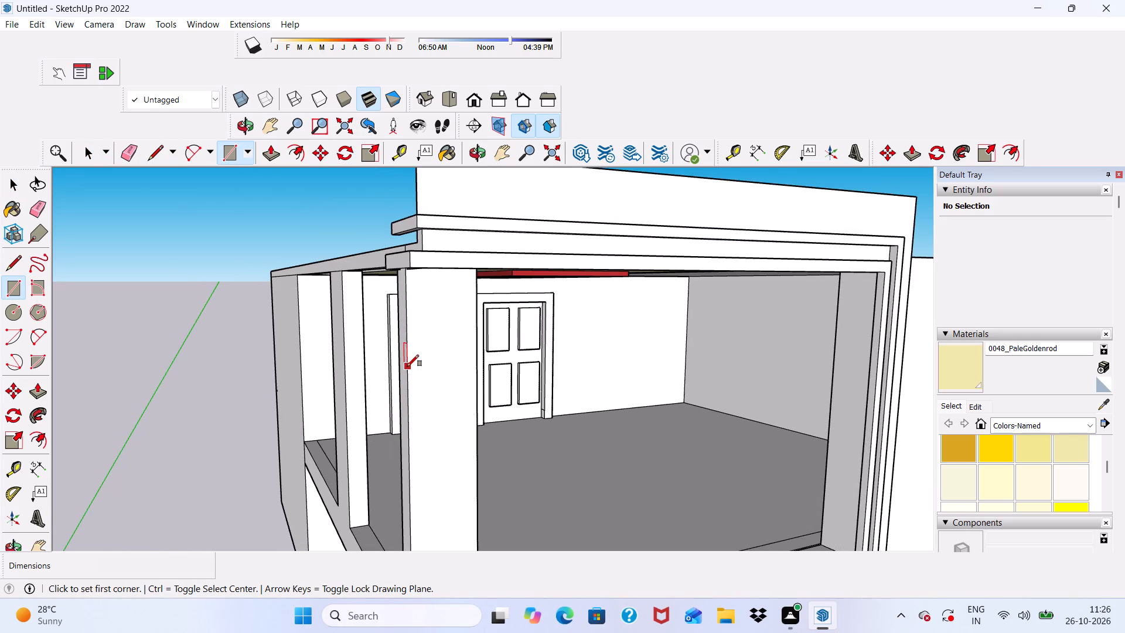
{"action": "left_click", "coordinate": [407, 362]}
{"action": "scroll", "coordinate": [490, 355], "scroll_direction": "down", "scroll_amount": 4}
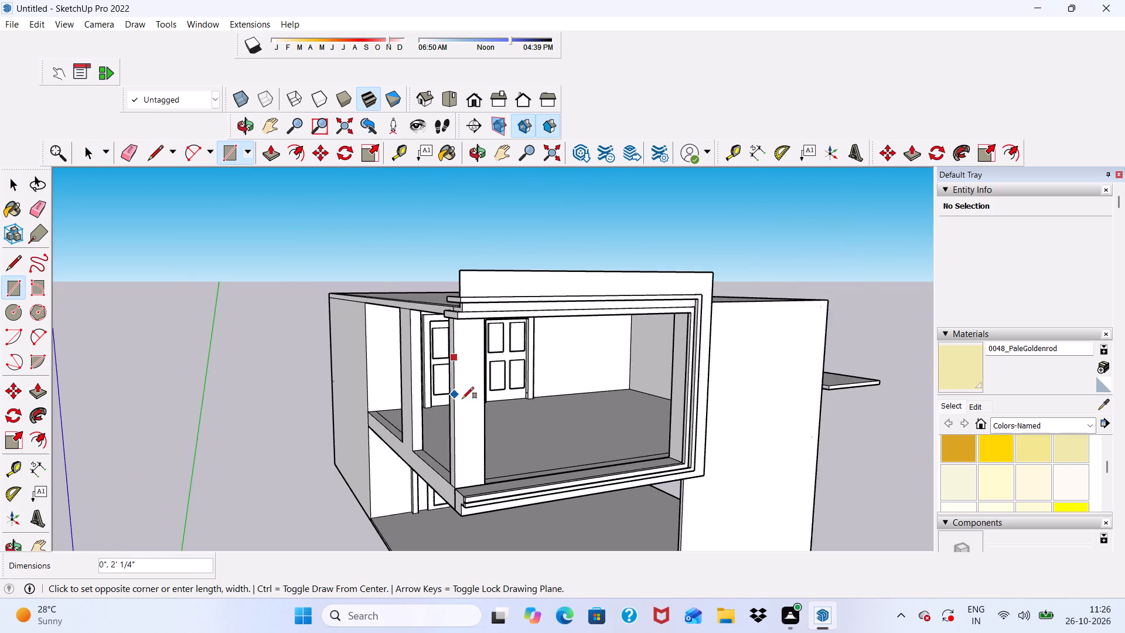
{"action": "scroll", "coordinate": [462, 400], "scroll_direction": "up", "scroll_amount": 5}
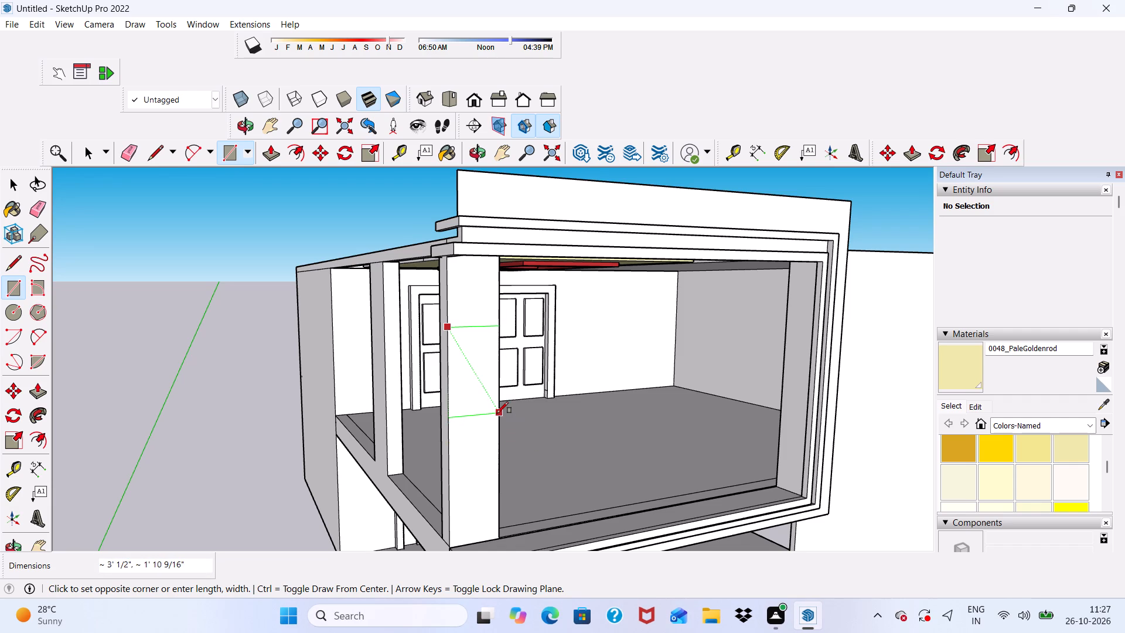
{"action": "left_click", "coordinate": [497, 409]}
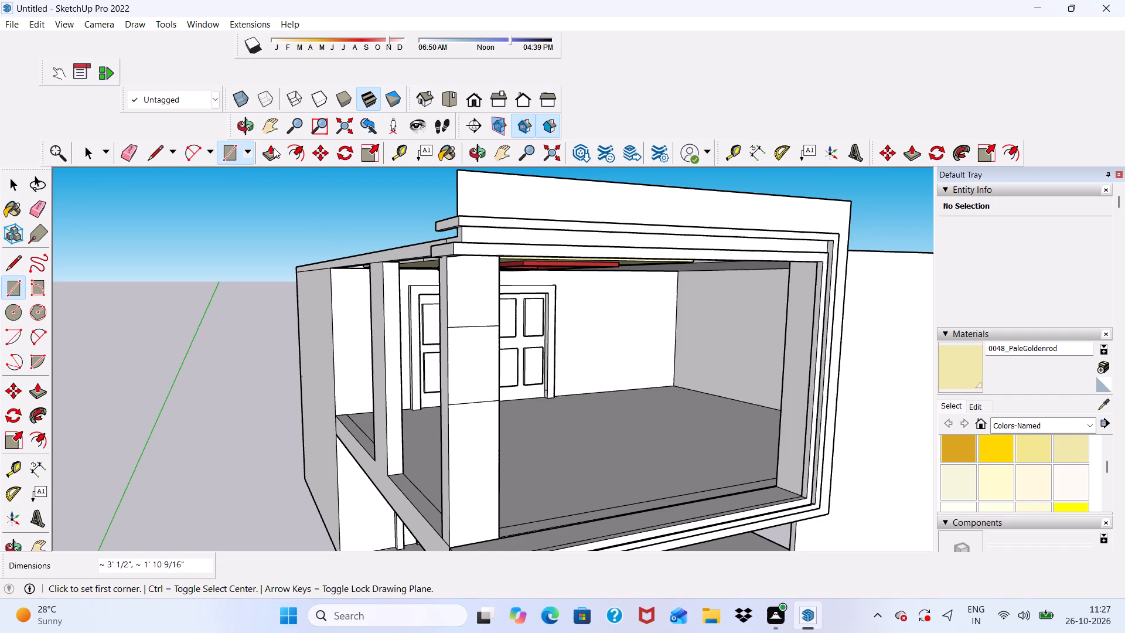
Push/Pull the rectangle on the corner column's front face outward 3".
{"action": "left_click", "coordinate": [275, 149]}
{"action": "scroll", "coordinate": [444, 349], "scroll_direction": "up", "scroll_amount": 3}
{"action": "left_click", "coordinate": [456, 351]}
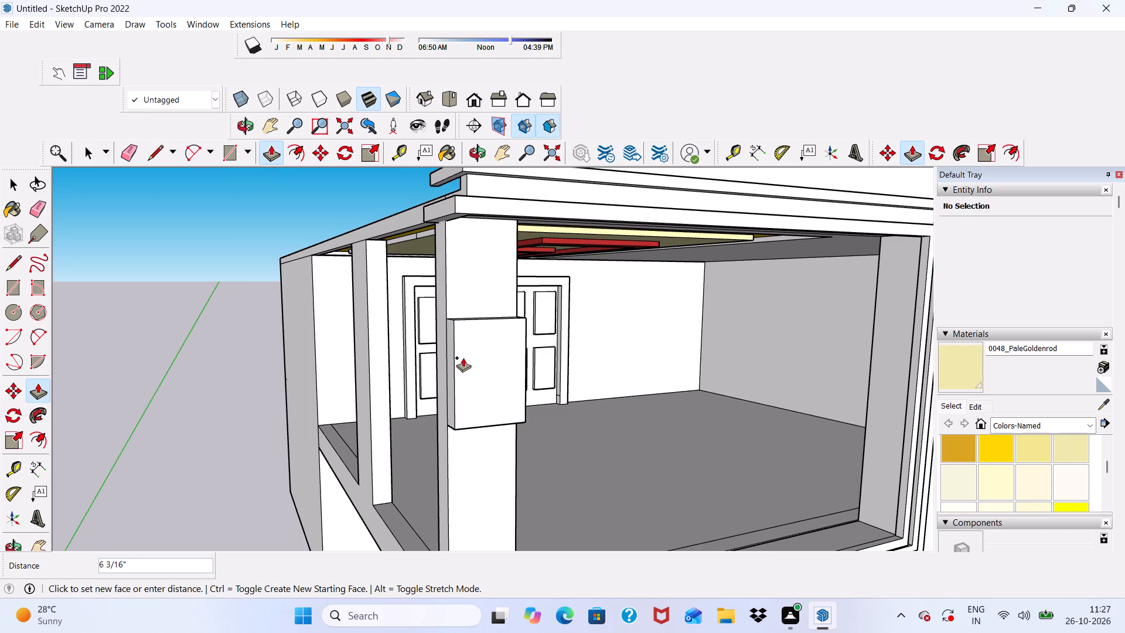
{"action": "key", "text": "3"}
{"action": "key", "text": "shift+quotedbl"}
{"action": "key", "text": "Return"}
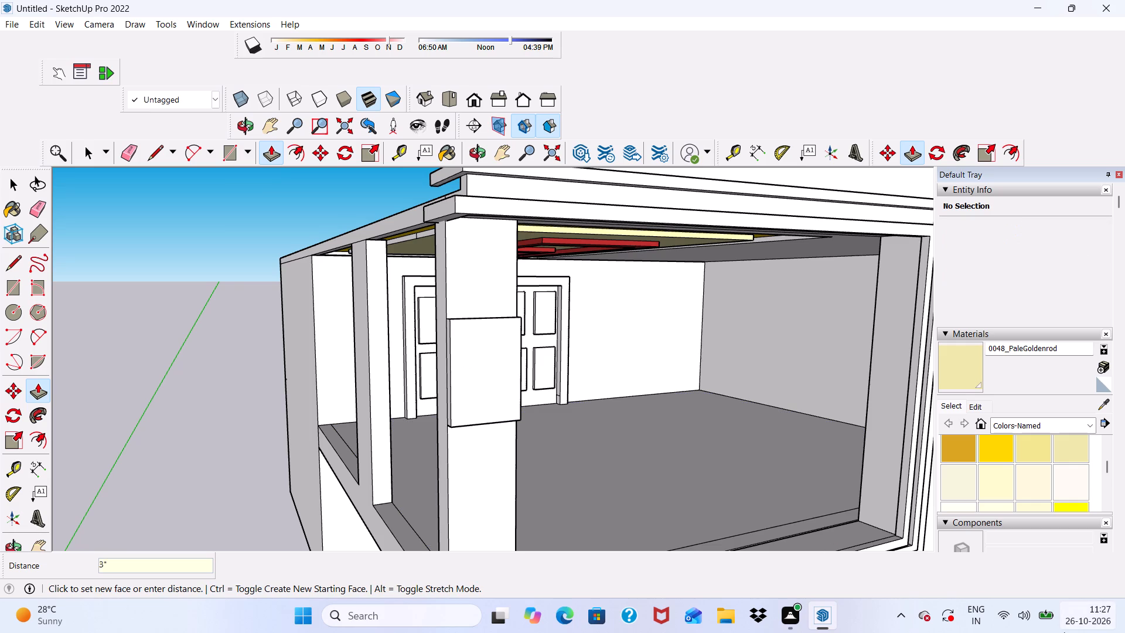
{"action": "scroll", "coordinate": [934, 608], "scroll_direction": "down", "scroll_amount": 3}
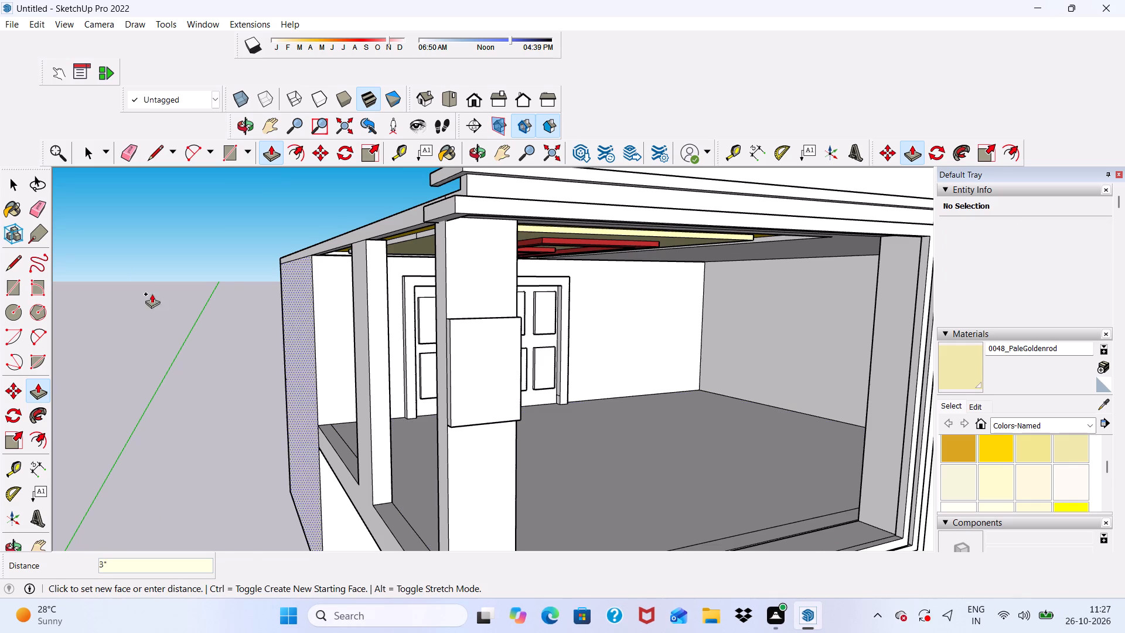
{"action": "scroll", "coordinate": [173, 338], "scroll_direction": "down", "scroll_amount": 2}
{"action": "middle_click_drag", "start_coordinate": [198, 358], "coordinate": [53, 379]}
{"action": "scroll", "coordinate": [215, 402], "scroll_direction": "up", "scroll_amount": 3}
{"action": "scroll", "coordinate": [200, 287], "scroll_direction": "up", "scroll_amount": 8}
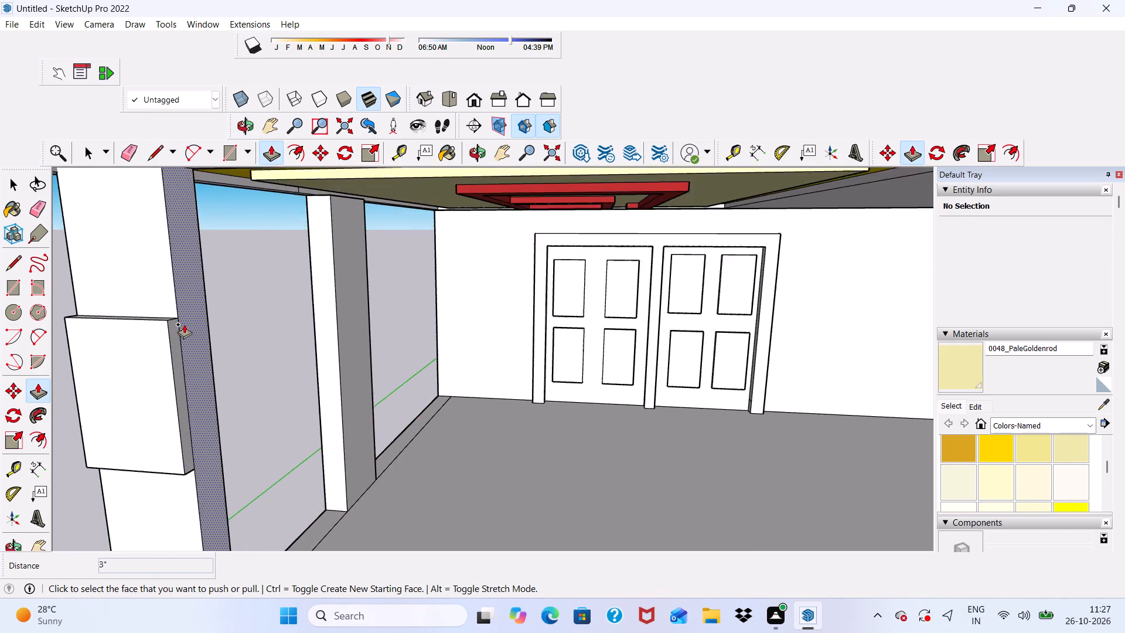
Draw a rectangle across the full depth of the corner column's side facing the front opening, matching the raised front block's height.
{"action": "scroll", "coordinate": [184, 324], "scroll_direction": "up", "scroll_amount": 10}
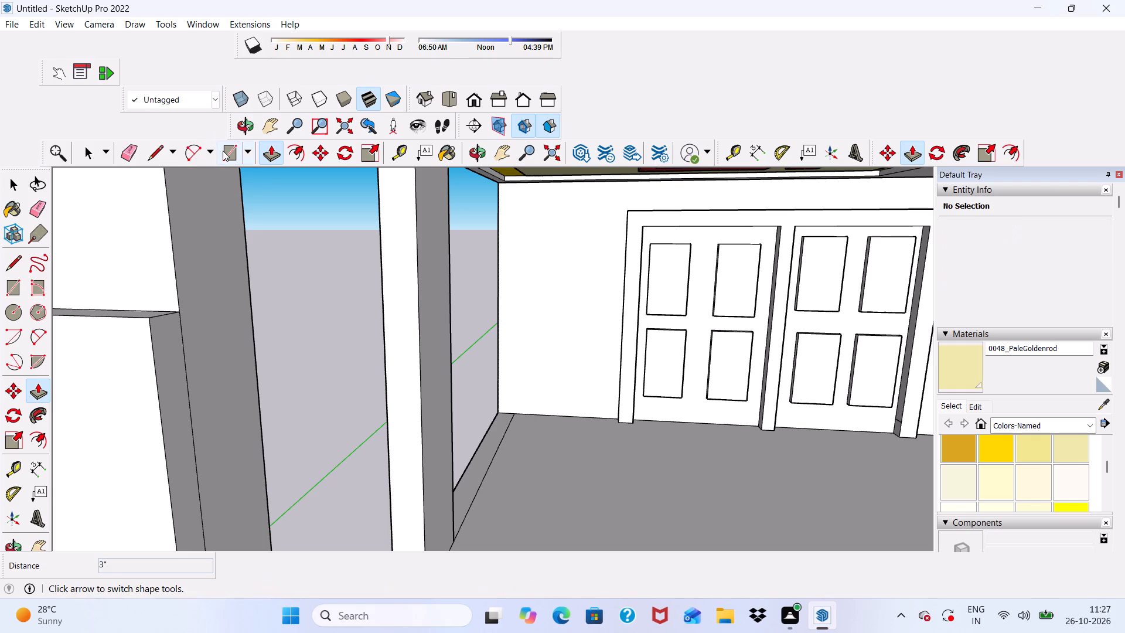
{"action": "left_click", "coordinate": [227, 151]}
{"action": "scroll", "coordinate": [250, 341], "scroll_direction": "up", "scroll_amount": 2}
{"action": "left_click", "coordinate": [164, 308]}
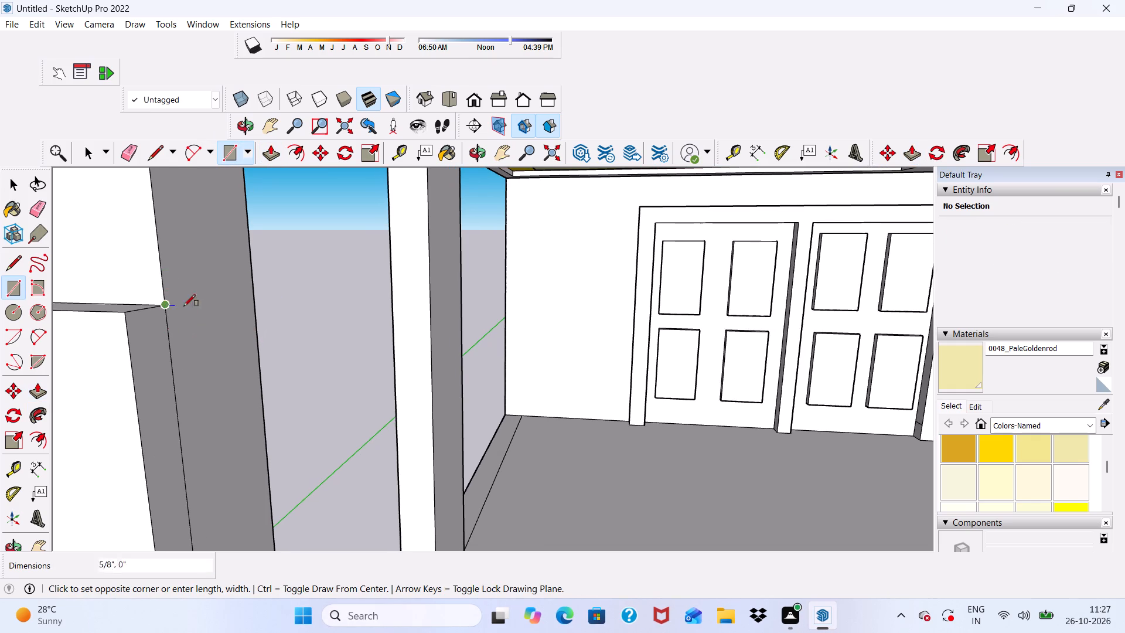
{"action": "scroll", "coordinate": [188, 306], "scroll_direction": "down", "scroll_amount": 5}
{"action": "scroll", "coordinate": [251, 294], "scroll_direction": "down", "scroll_amount": 4}
{"action": "scroll", "coordinate": [238, 456], "scroll_direction": "up", "scroll_amount": 4}
{"action": "scroll", "coordinate": [281, 376], "scroll_direction": "up", "scroll_amount": 3}
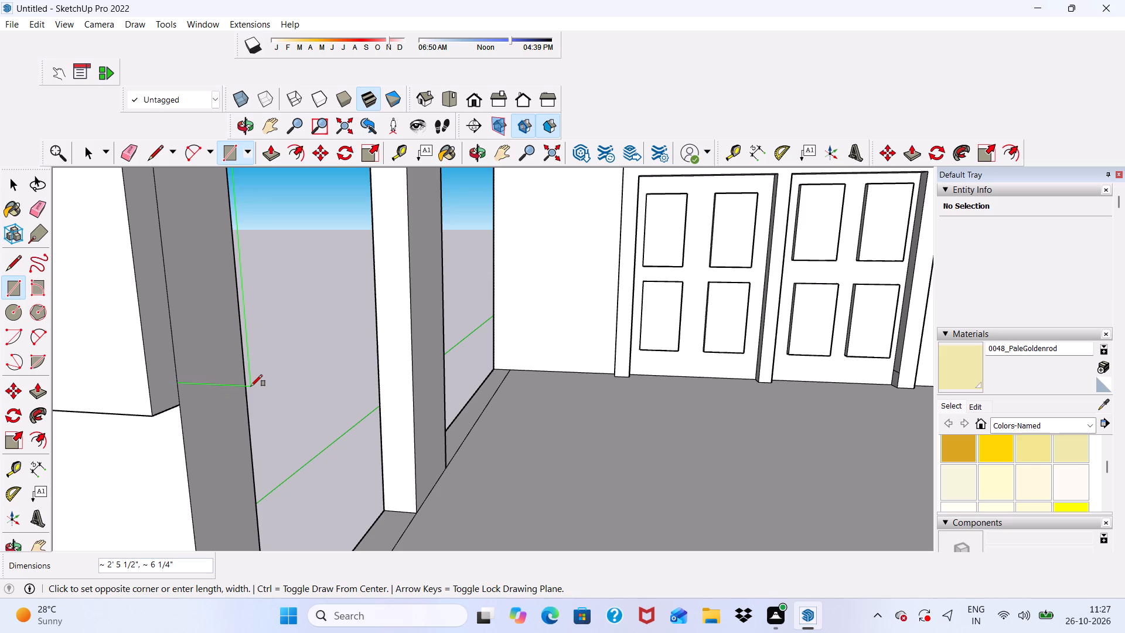
{"action": "left_click", "coordinate": [250, 384]}
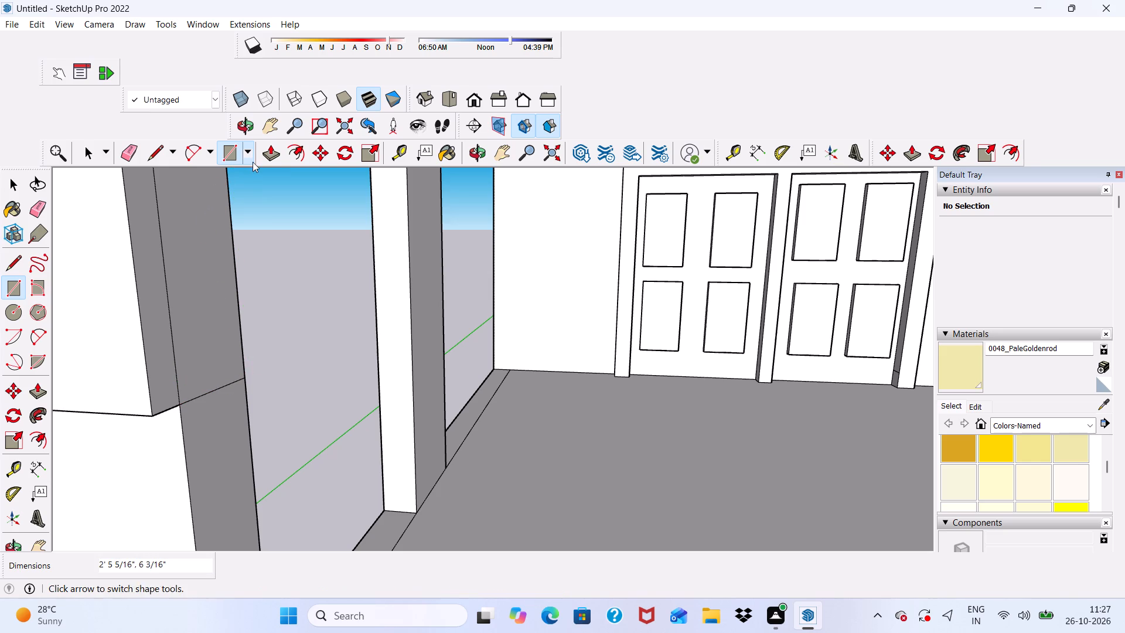
Push/Pull the rectangle on the column's opening-side face outward 3".
{"action": "left_click", "coordinate": [273, 156]}
{"action": "left_click", "coordinate": [199, 263]}
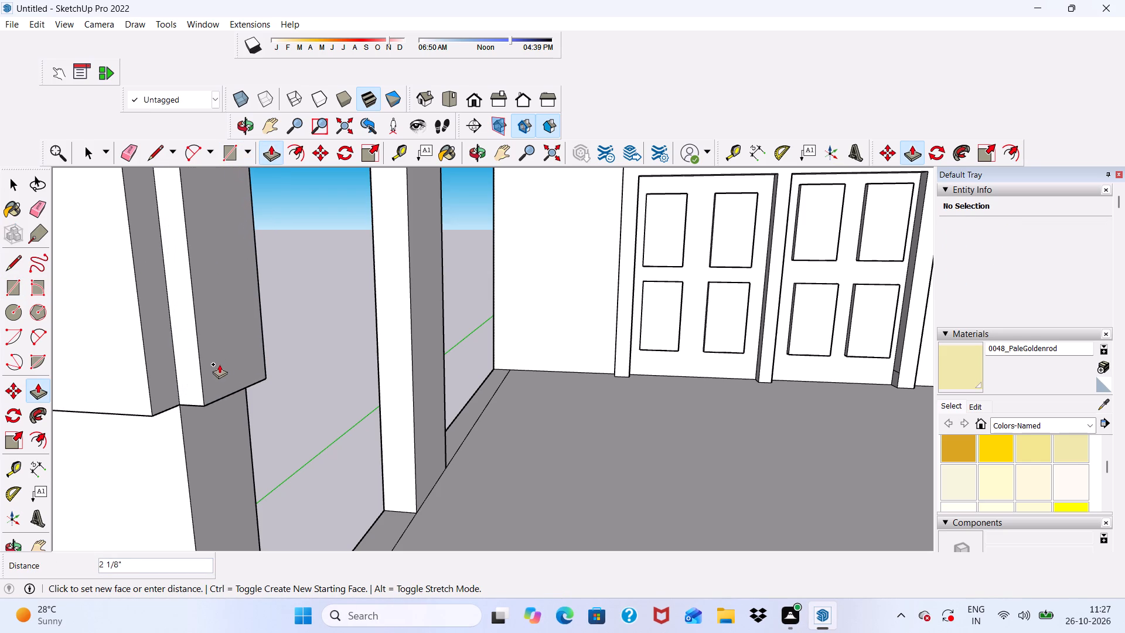
{"action": "key", "text": "3"}
{"action": "key", "text": "shift+quotedbl"}
{"action": "key", "text": "Return"}
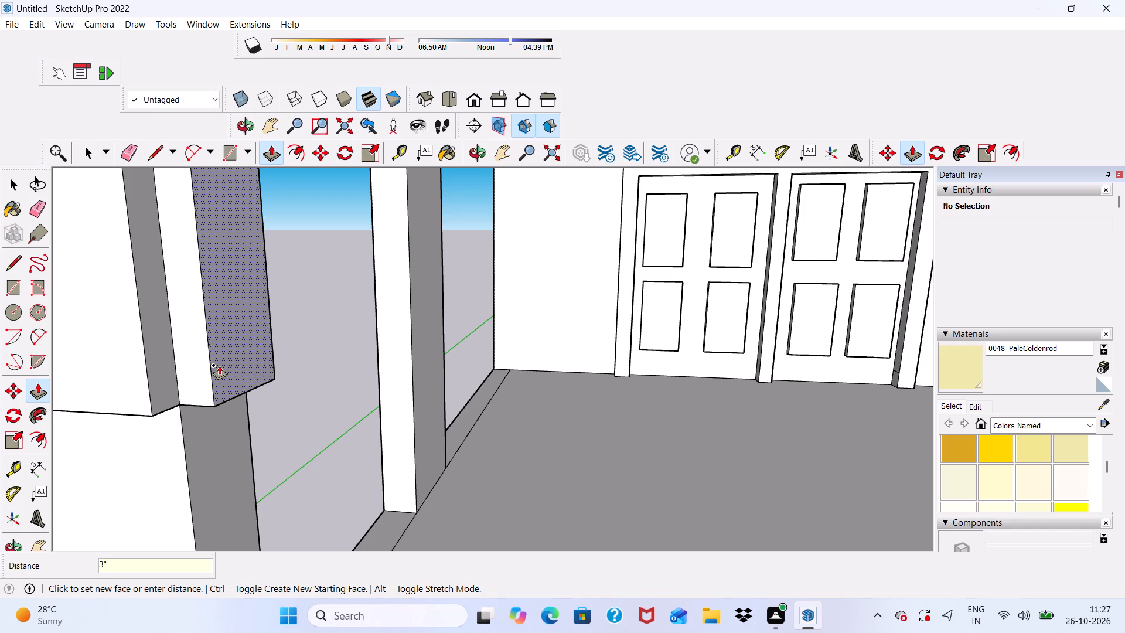
Push/Pull the narrow front-facing end of the opening-side block forward 3", flush with the raised front block's face.
{"action": "scroll", "coordinate": [188, 297], "scroll_direction": "up", "scroll_amount": 4}
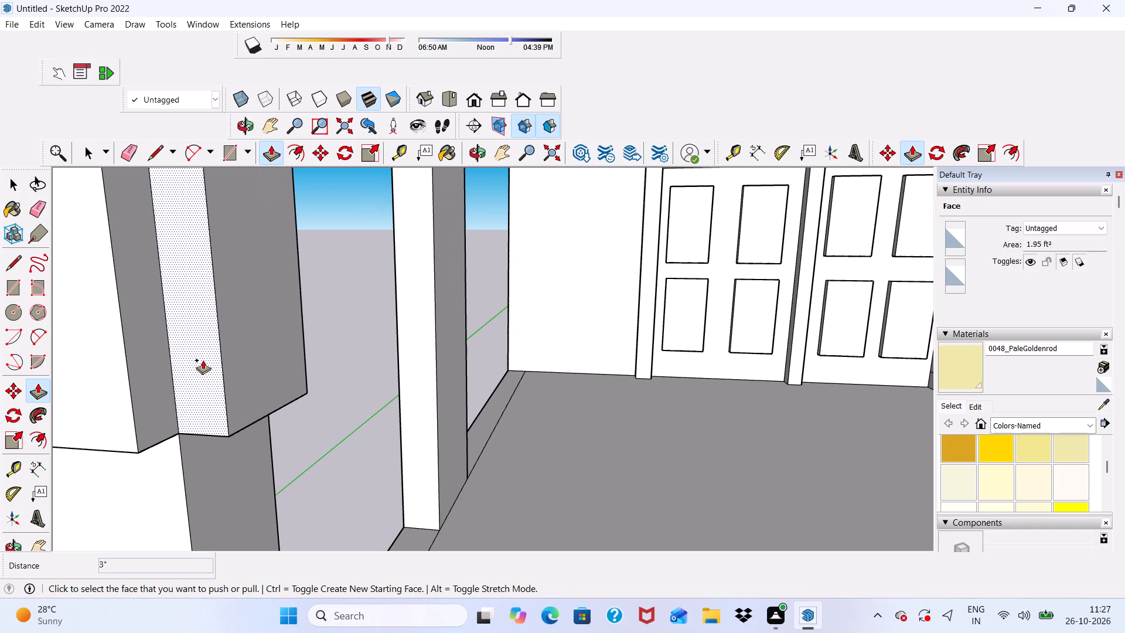
{"action": "left_click", "coordinate": [203, 360]}
{"action": "middle_click_drag", "start_coordinate": [144, 309], "coordinate": [394, 323]}
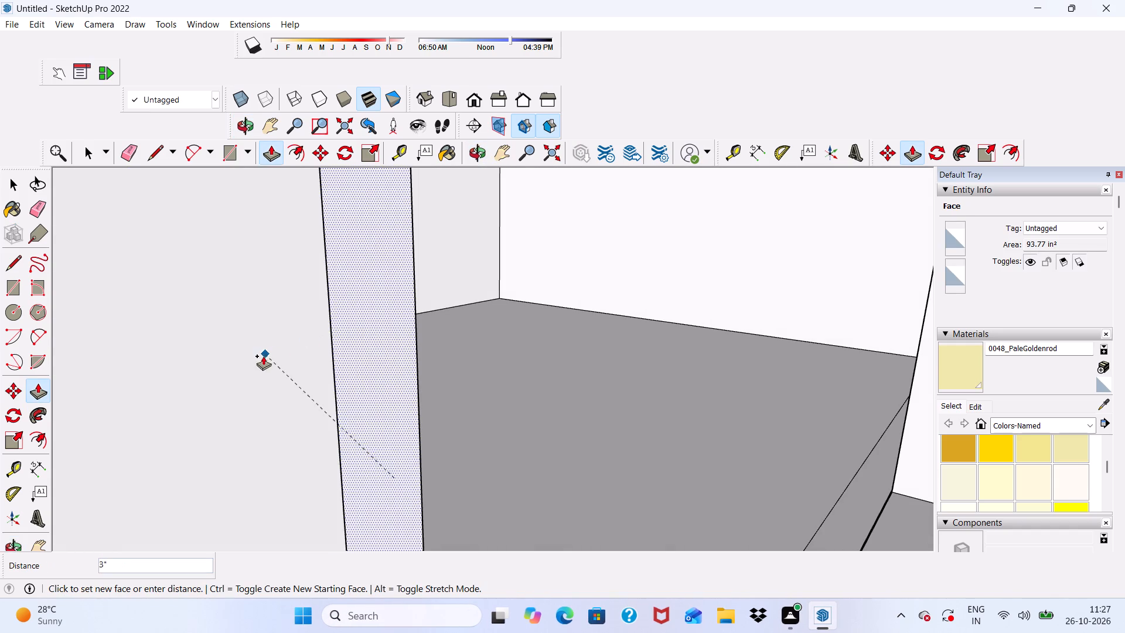
{"action": "left_click", "coordinate": [299, 356]}
Erase the seam lines between the front block and the opening-side block on the front and top faces.
{"action": "scroll", "coordinate": [299, 356], "scroll_direction": "down", "scroll_amount": 10}
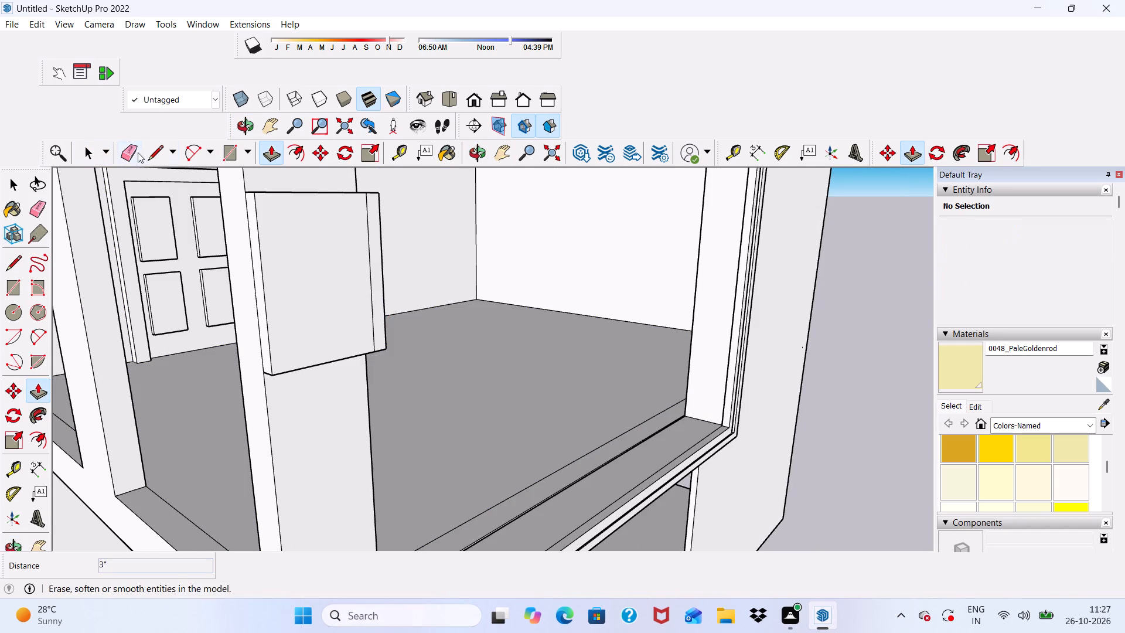
{"action": "scroll", "coordinate": [142, 145], "scroll_direction": "down", "scroll_amount": 1}
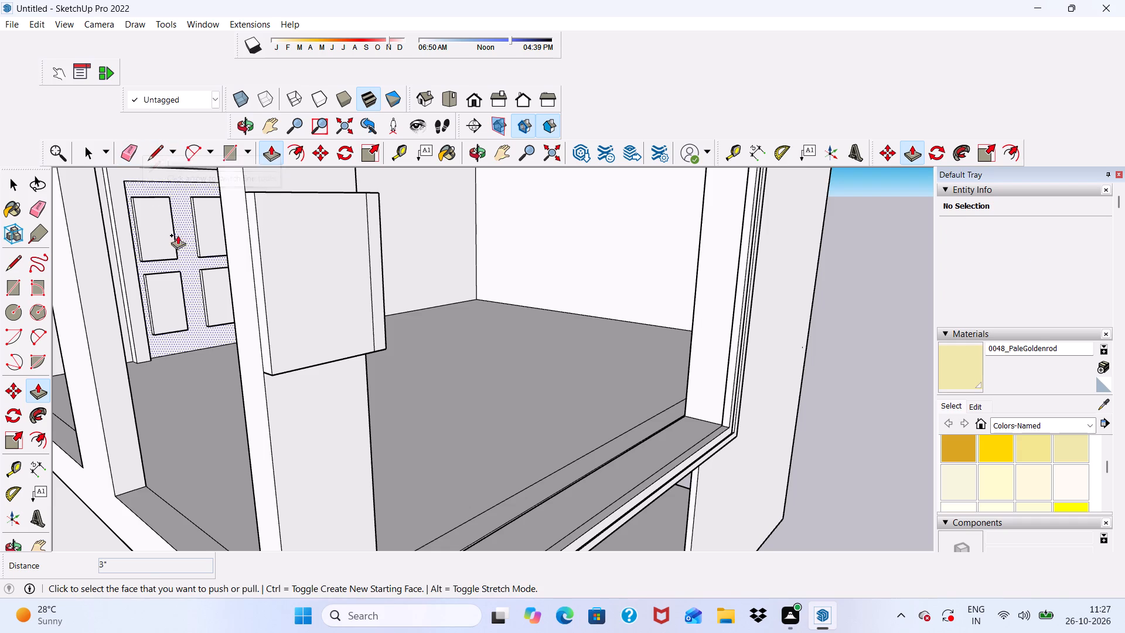
{"action": "middle_click_drag", "start_coordinate": [183, 244], "coordinate": [134, 291]}
{"action": "scroll", "coordinate": [183, 244], "scroll_direction": "down", "scroll_amount": 1}
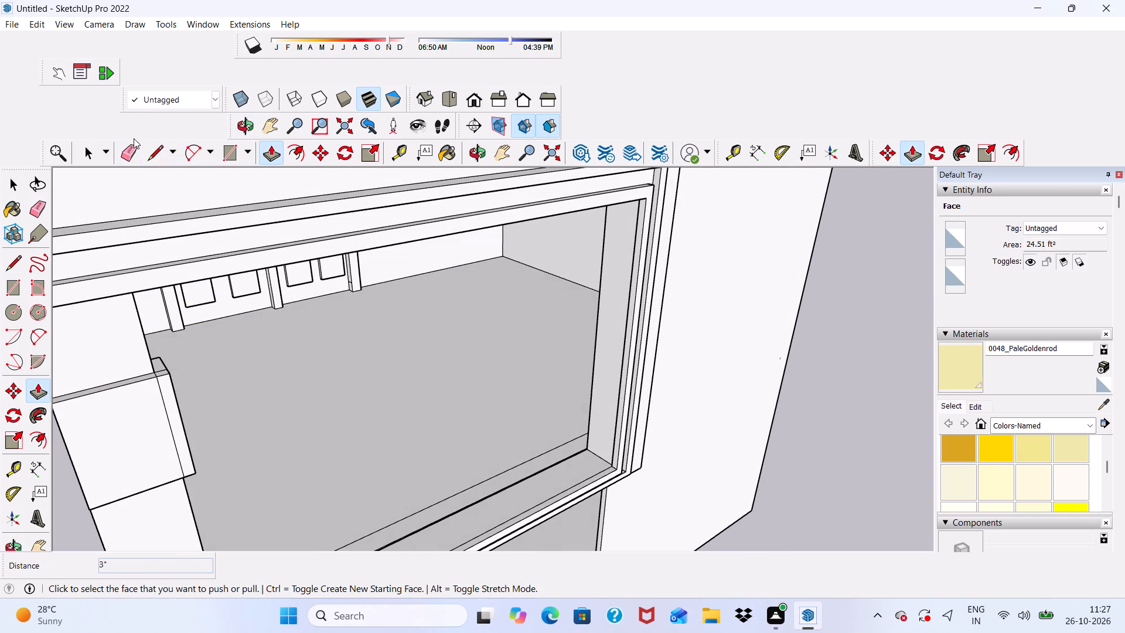
{"action": "left_click", "coordinate": [134, 138]}
{"action": "left_click", "coordinate": [133, 154]}
{"action": "scroll", "coordinate": [127, 375], "scroll_direction": "up", "scroll_amount": 3}
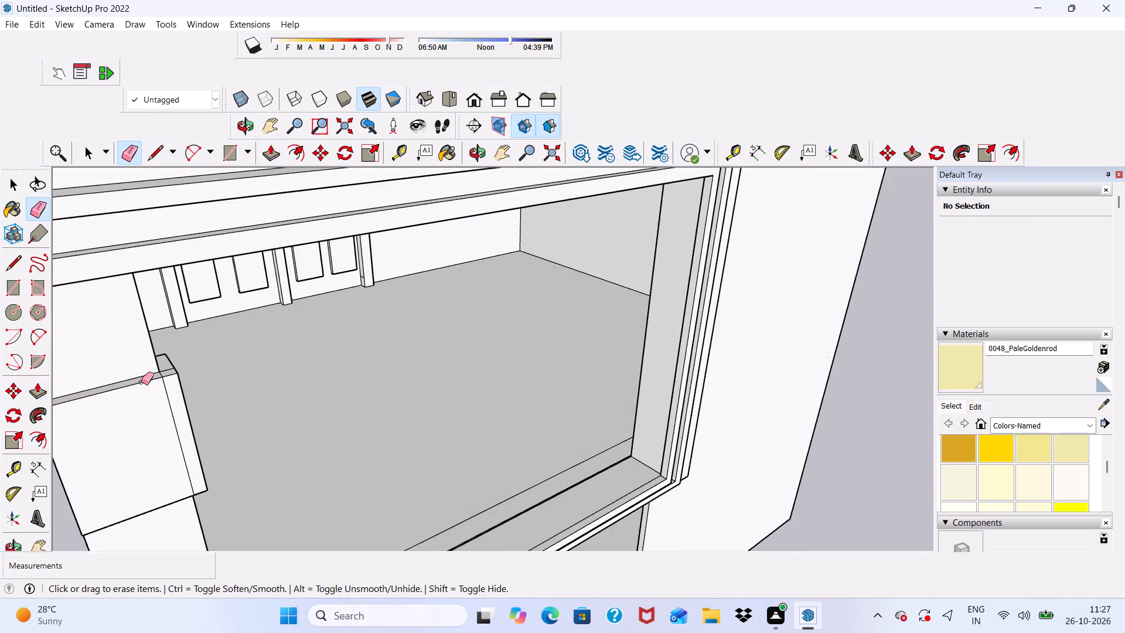
{"action": "scroll", "coordinate": [206, 406], "scroll_direction": "up", "scroll_amount": 7}
{"action": "scroll", "coordinate": [129, 400], "scroll_direction": "down", "scroll_amount": 10}
{"action": "scroll", "coordinate": [196, 386], "scroll_direction": "up", "scroll_amount": 9}
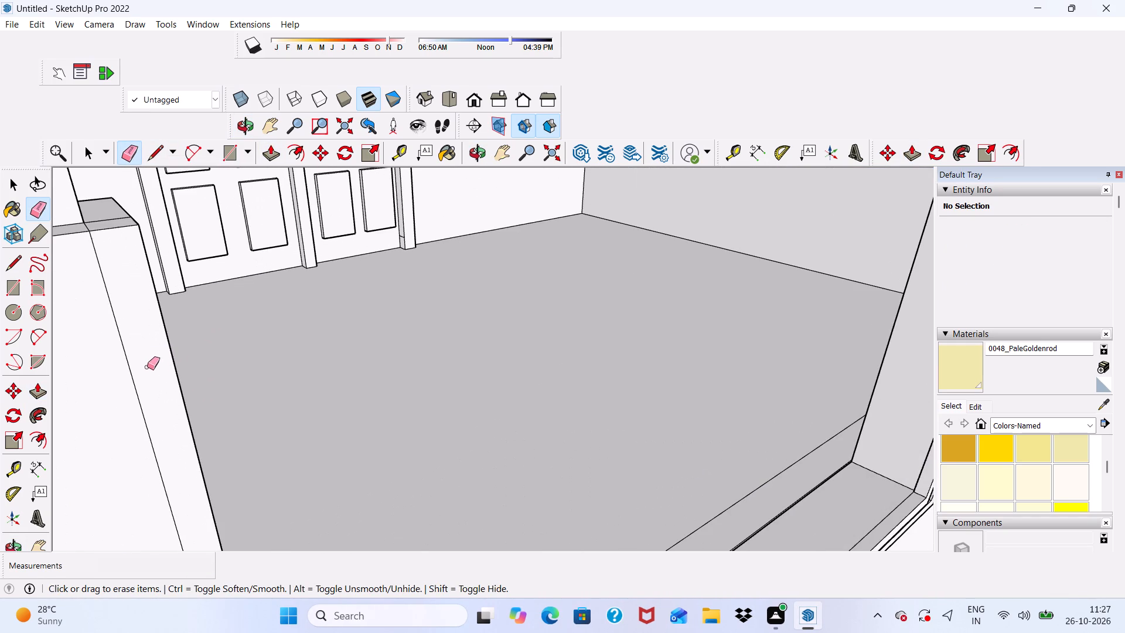
{"action": "left_click_drag", "start_coordinate": [146, 360], "coordinate": [143, 388]}
{"action": "scroll", "coordinate": [179, 228], "scroll_direction": "up", "scroll_amount": 4}
{"action": "scroll", "coordinate": [104, 215], "scroll_direction": "down", "scroll_amount": 9}
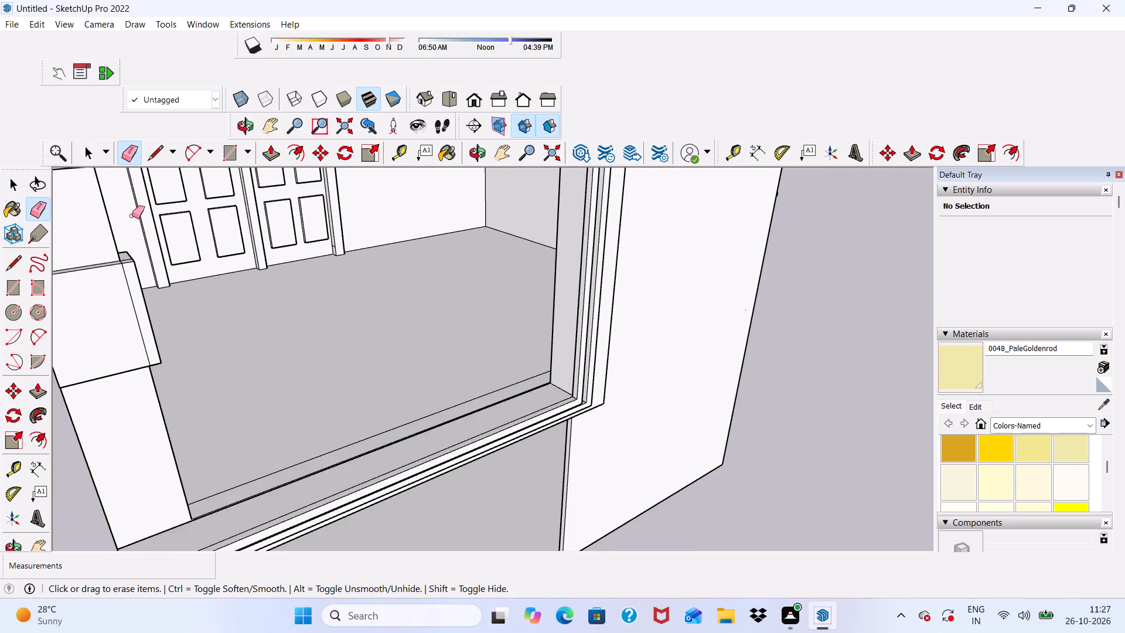
{"action": "scroll", "coordinate": [127, 203], "scroll_direction": "up", "scroll_amount": 4}
{"action": "scroll", "coordinate": [142, 315], "scroll_direction": "down", "scroll_amount": 1}
{"action": "scroll", "coordinate": [107, 375], "scroll_direction": "up", "scroll_amount": 9}
{"action": "left_click_drag", "start_coordinate": [121, 365], "coordinate": [135, 362]}
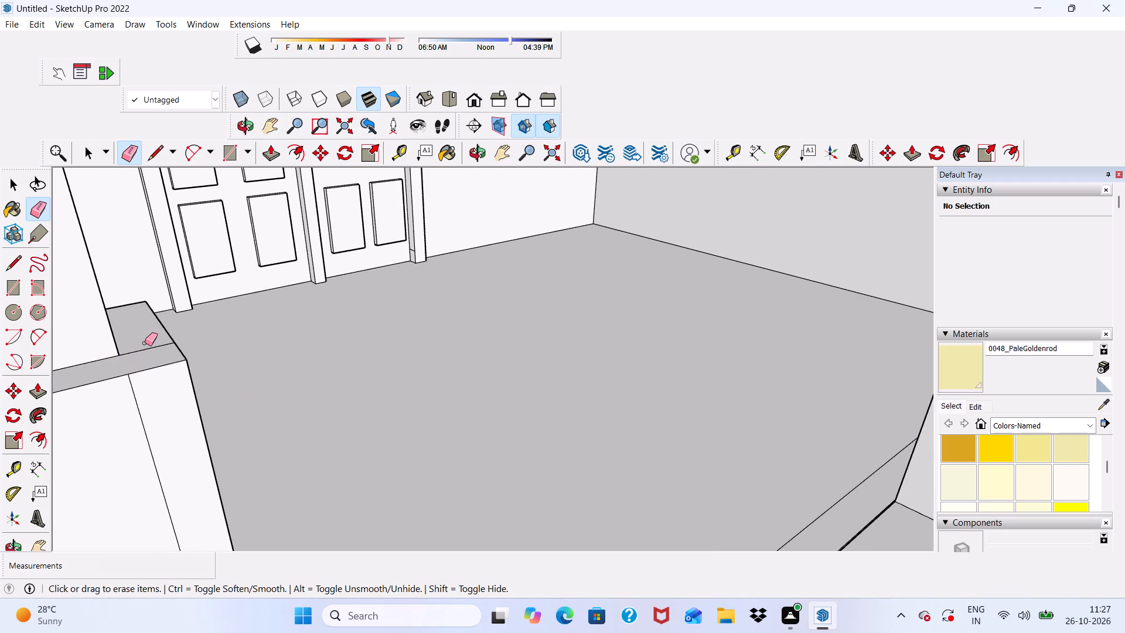
{"action": "left_click_drag", "start_coordinate": [145, 343], "coordinate": [146, 350]}
{"action": "scroll", "coordinate": [145, 365], "scroll_direction": "down", "scroll_amount": 3}
{"action": "scroll", "coordinate": [146, 401], "scroll_direction": "up", "scroll_amount": 1}
{"action": "left_click_drag", "start_coordinate": [145, 400], "coordinate": [136, 403]}
{"action": "scroll", "coordinate": [141, 373], "scroll_direction": "down", "scroll_amount": 2}
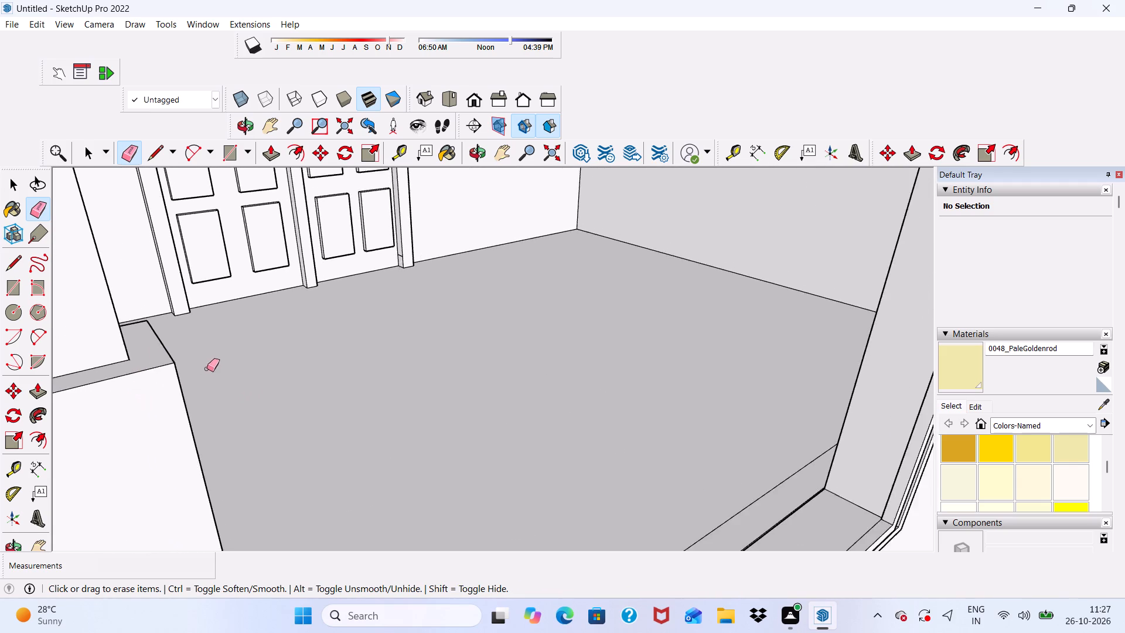
Erase the leftover vertical seam line on the raised block's side facing the front opening.
{"action": "scroll", "coordinate": [207, 369], "scroll_direction": "down", "scroll_amount": 2}
{"action": "middle_click_drag", "start_coordinate": [208, 373], "coordinate": [139, 335]}
{"action": "scroll", "coordinate": [259, 339], "scroll_direction": "down", "scroll_amount": 9}
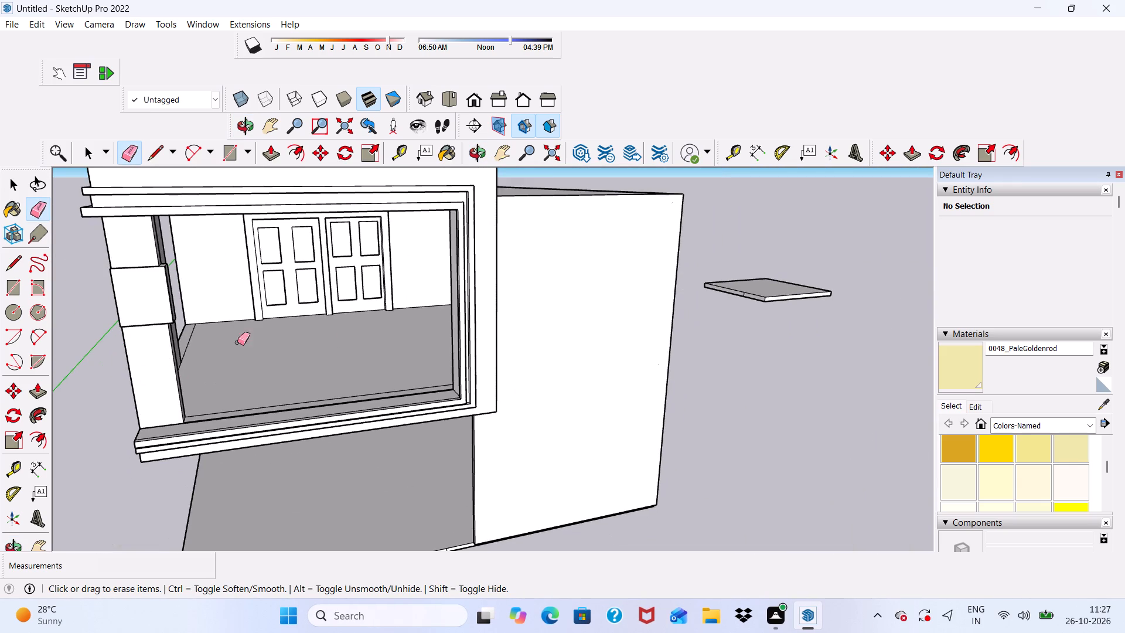
{"action": "scroll", "coordinate": [227, 308], "scroll_direction": "up", "scroll_amount": 5}
{"action": "middle_click_drag", "start_coordinate": [226, 307], "coordinate": [168, 299]}
{"action": "scroll", "coordinate": [167, 297], "scroll_direction": "down", "scroll_amount": 6}
{"action": "scroll", "coordinate": [139, 275], "scroll_direction": "up", "scroll_amount": 4}
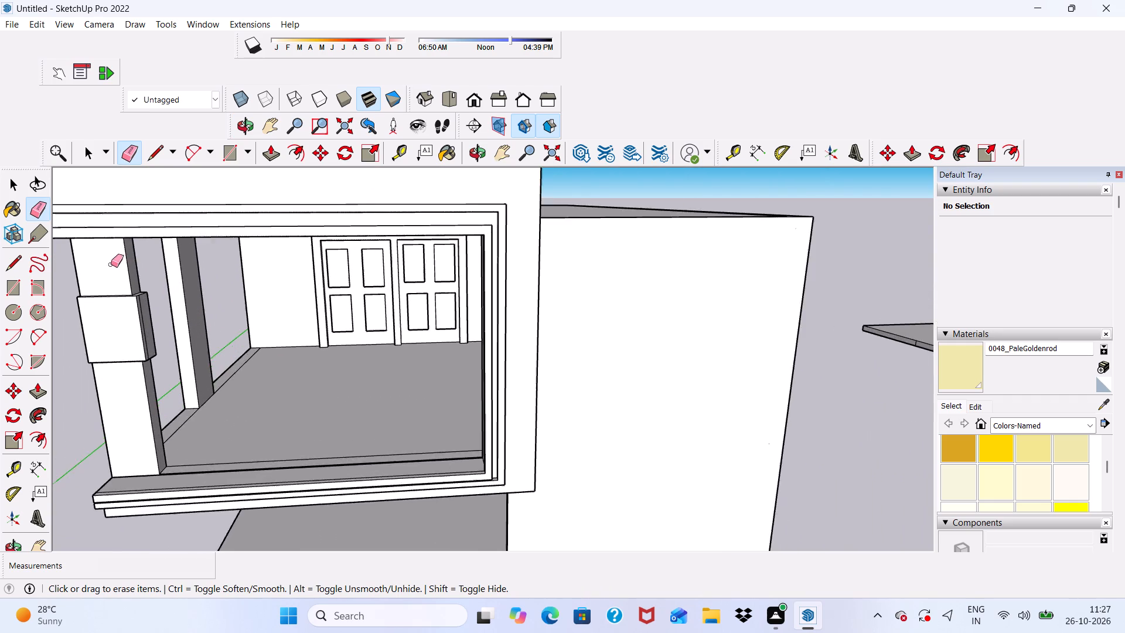
{"action": "scroll", "coordinate": [111, 264], "scroll_direction": "up", "scroll_amount": 16}
{"action": "scroll", "coordinate": [117, 328], "scroll_direction": "down", "scroll_amount": 5}
{"action": "scroll", "coordinate": [101, 350], "scroll_direction": "up", "scroll_amount": 4}
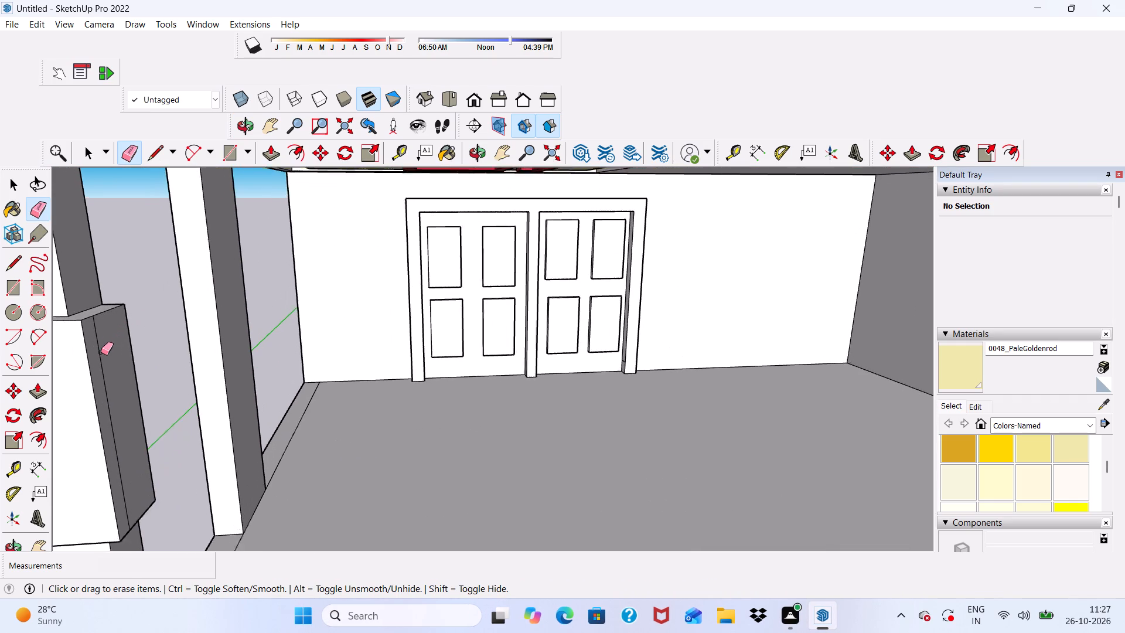
{"action": "scroll", "coordinate": [101, 352], "scroll_direction": "up", "scroll_amount": 1}
{"action": "left_click_drag", "start_coordinate": [101, 352], "coordinate": [106, 353]}
{"action": "scroll", "coordinate": [121, 331], "scroll_direction": "down", "scroll_amount": 3}
{"action": "scroll", "coordinate": [93, 341], "scroll_direction": "up", "scroll_amount": 4}
{"action": "left_click_drag", "start_coordinate": [107, 339], "coordinate": [101, 353]}
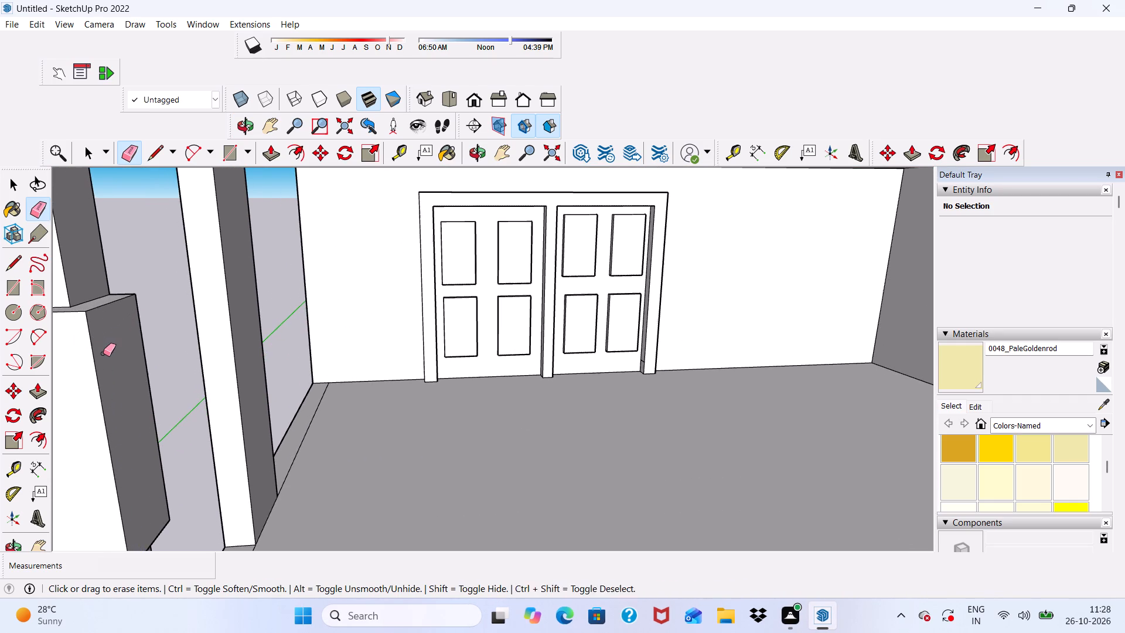
Erase the seam line on the underside of the raised block where the front and opening-side parts meet.
{"action": "scroll", "coordinate": [107, 351], "scroll_direction": "down", "scroll_amount": 10}
{"action": "middle_click_drag", "start_coordinate": [149, 376], "coordinate": [196, 291]}
{"action": "scroll", "coordinate": [201, 299], "scroll_direction": "down", "scroll_amount": 4}
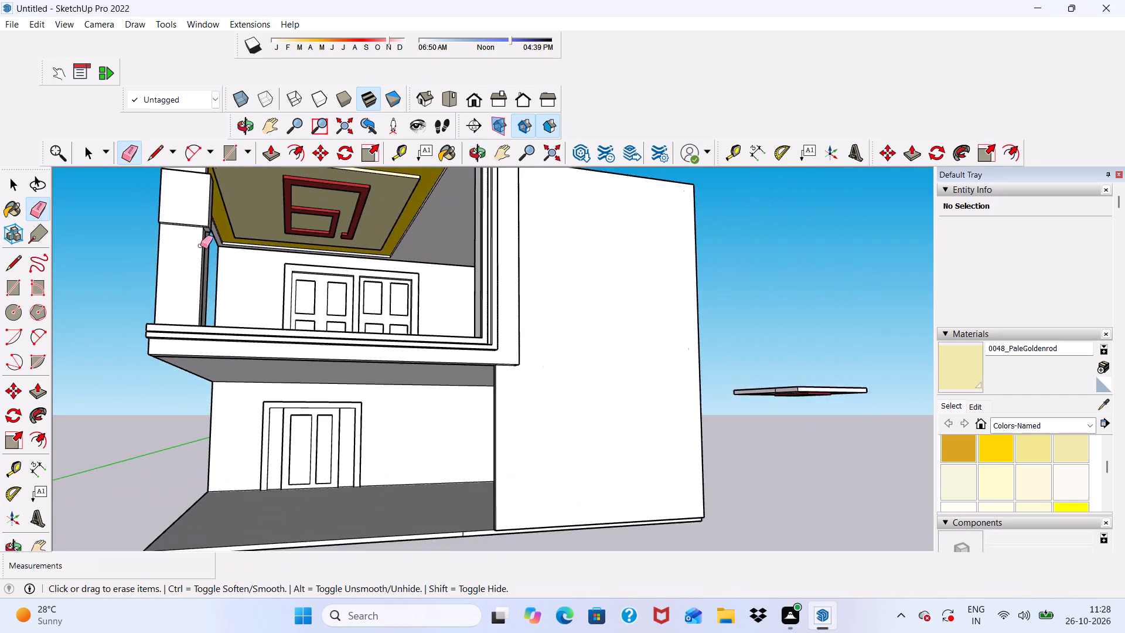
{"action": "scroll", "coordinate": [199, 232], "scroll_direction": "up", "scroll_amount": 20}
{"action": "scroll", "coordinate": [199, 232], "scroll_direction": "up", "scroll_amount": 9}
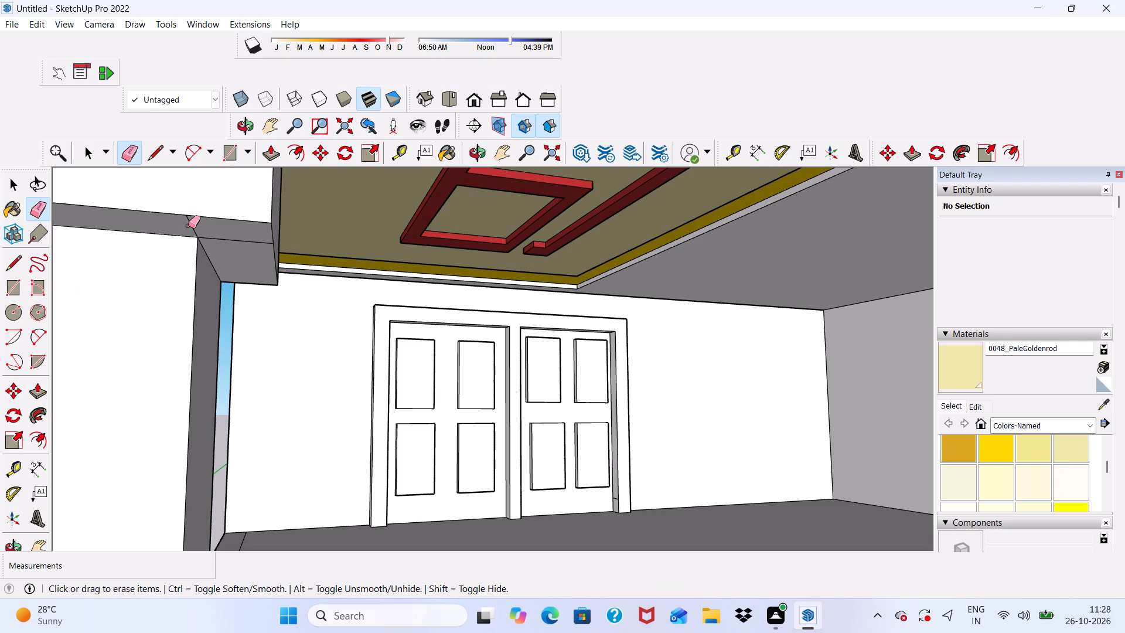
{"action": "left_click_drag", "start_coordinate": [186, 225], "coordinate": [233, 245]}
{"action": "scroll", "coordinate": [231, 246], "scroll_direction": "down", "scroll_amount": 15}
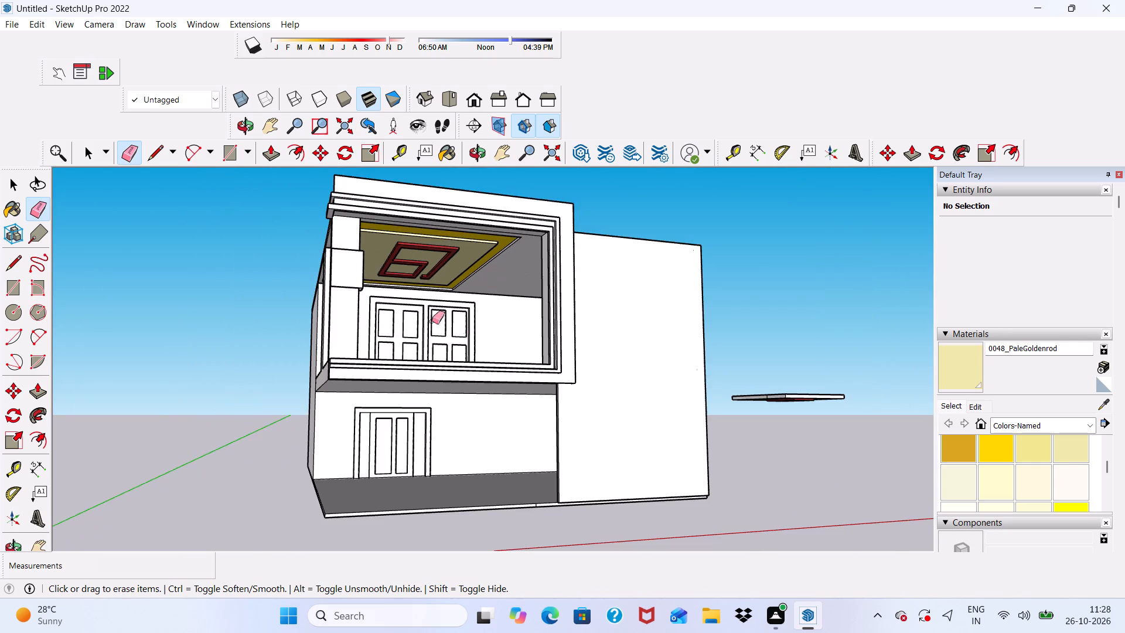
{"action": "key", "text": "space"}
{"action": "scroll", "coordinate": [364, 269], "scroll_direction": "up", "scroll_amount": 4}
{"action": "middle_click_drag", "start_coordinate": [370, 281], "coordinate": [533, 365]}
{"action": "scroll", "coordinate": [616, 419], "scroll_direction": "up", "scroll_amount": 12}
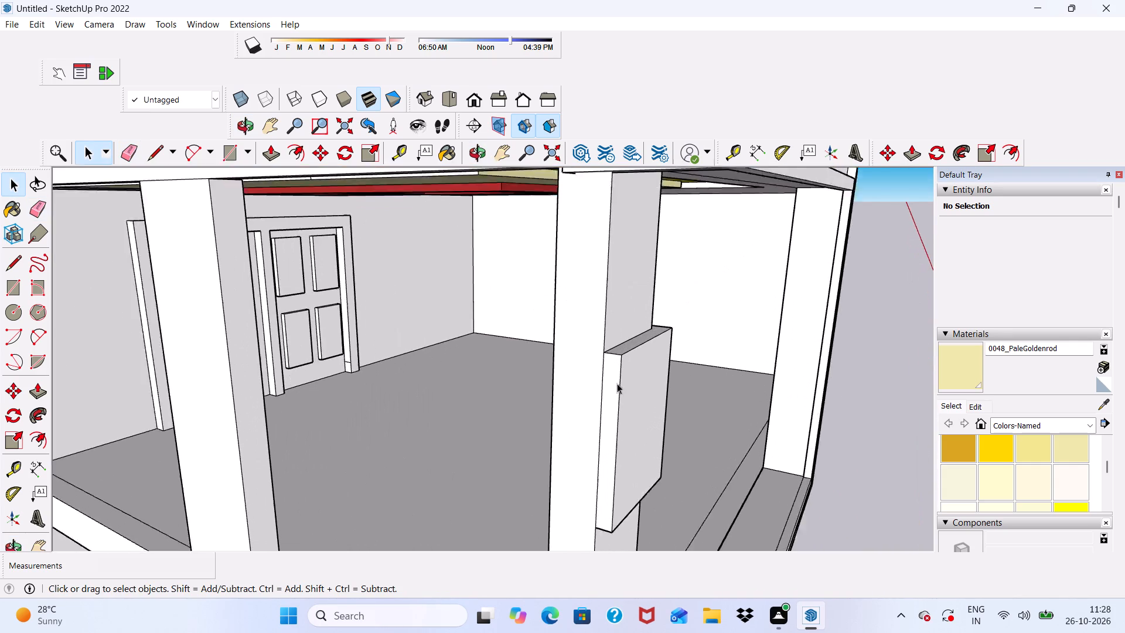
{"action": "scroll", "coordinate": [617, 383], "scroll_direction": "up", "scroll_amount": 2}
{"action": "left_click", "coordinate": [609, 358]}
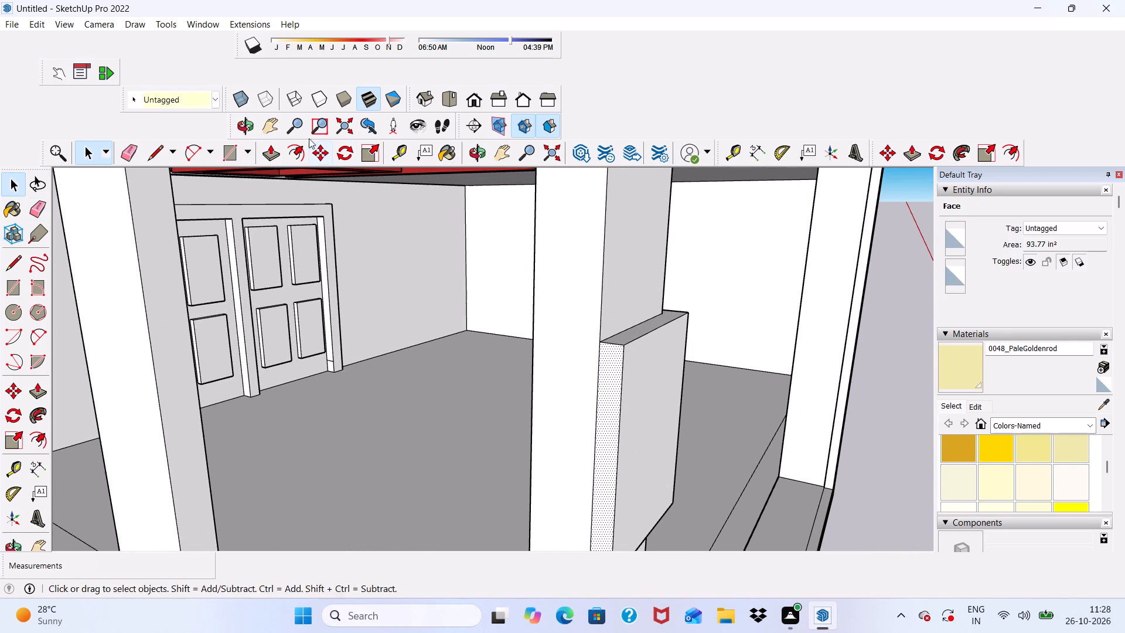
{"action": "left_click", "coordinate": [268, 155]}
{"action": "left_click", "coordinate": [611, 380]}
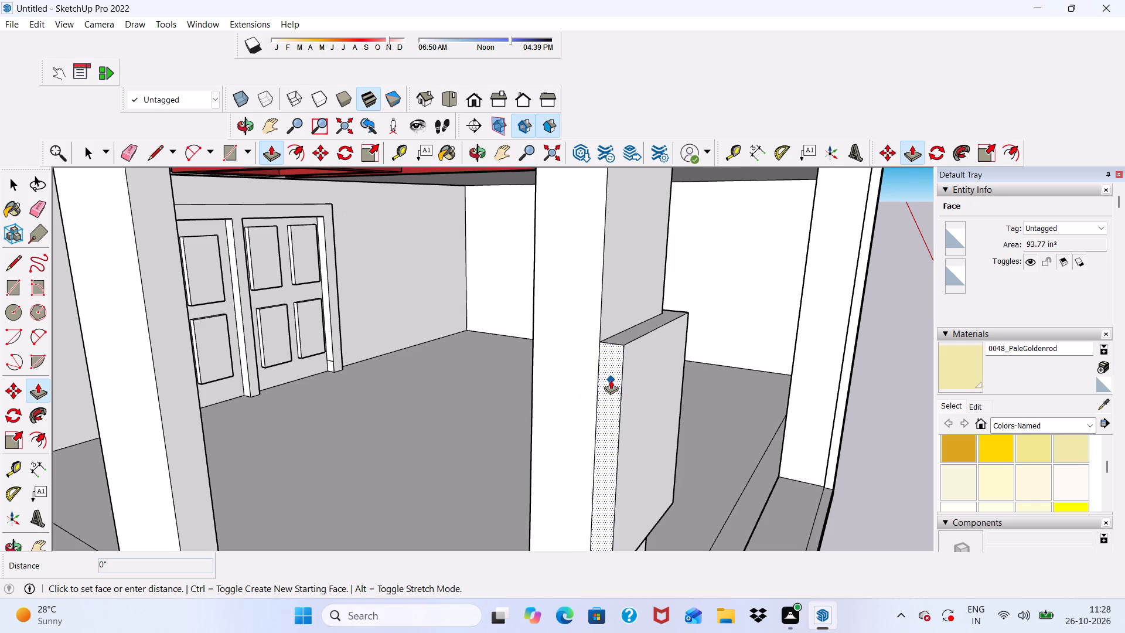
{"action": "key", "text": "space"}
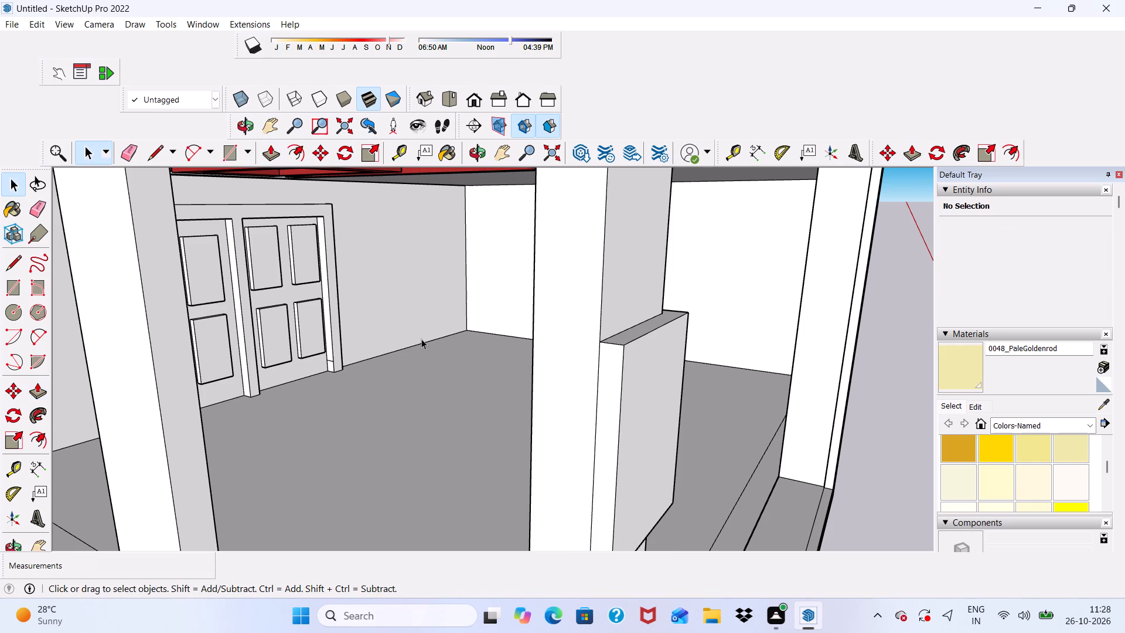
Draw a rectangle about 2' 7 1/4" by 9" on the corner column's outer side face, level with the raised front block.
{"action": "left_click", "coordinate": [227, 151]}
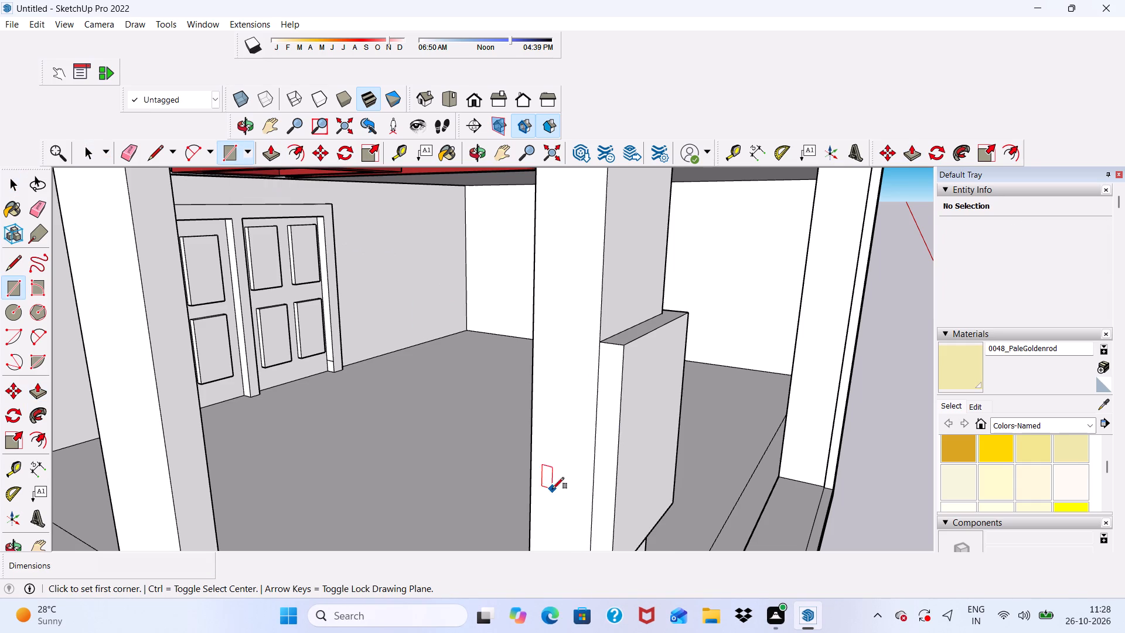
{"action": "scroll", "coordinate": [583, 343], "scroll_direction": "up", "scroll_amount": 1}
{"action": "left_click", "coordinate": [598, 344]}
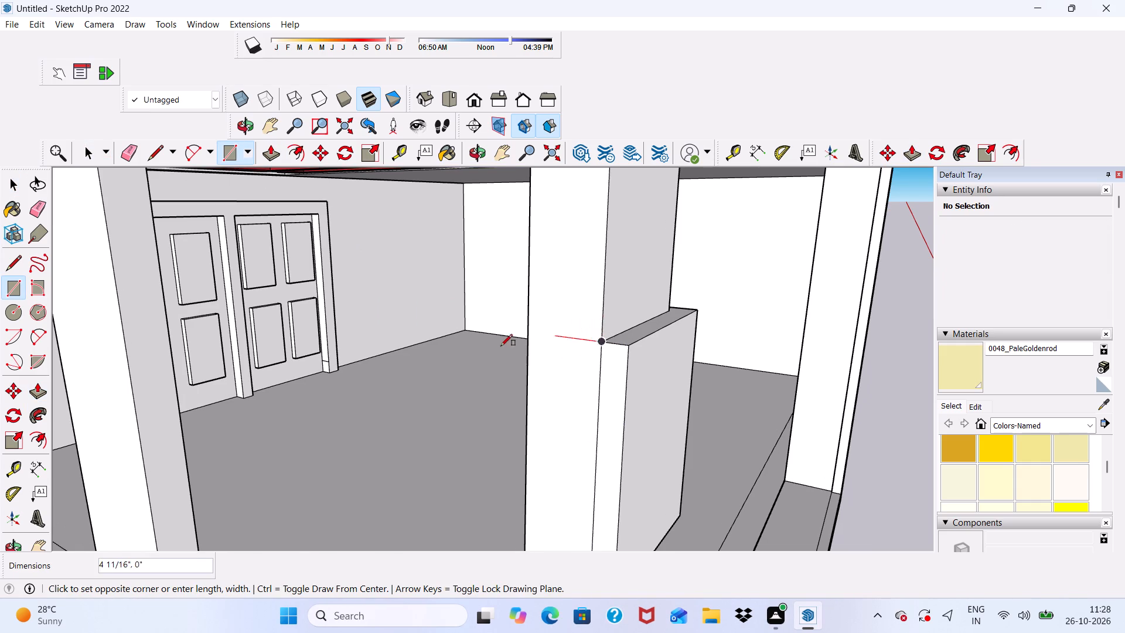
{"action": "scroll", "coordinate": [457, 350], "scroll_direction": "down", "scroll_amount": 8}
{"action": "scroll", "coordinate": [482, 414], "scroll_direction": "up", "scroll_amount": 13}
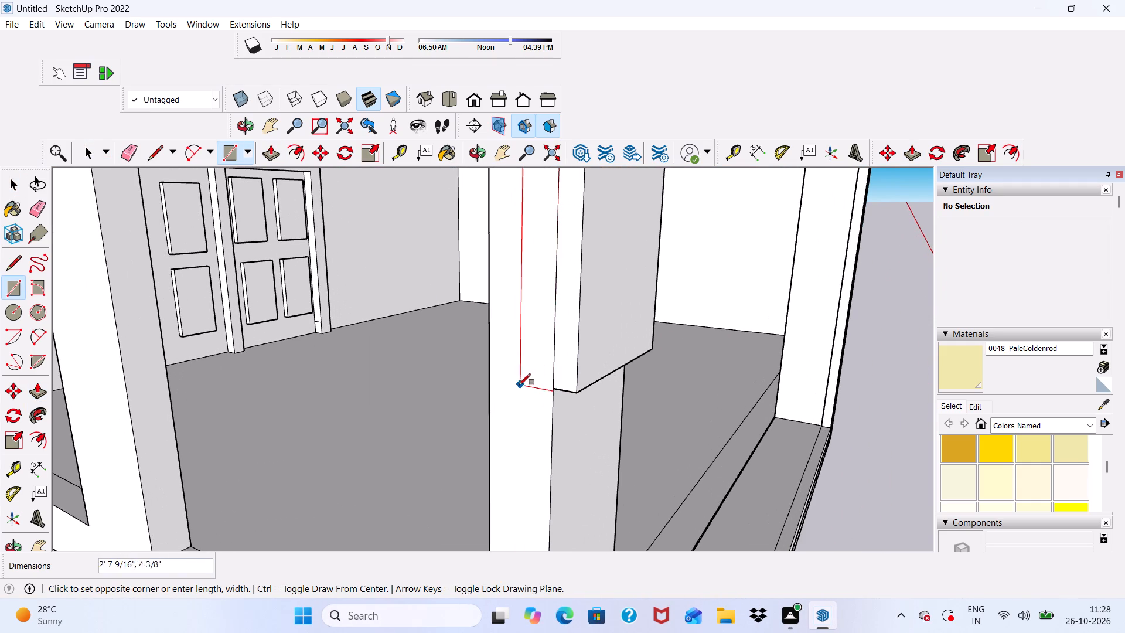
{"action": "left_click", "coordinate": [488, 376]}
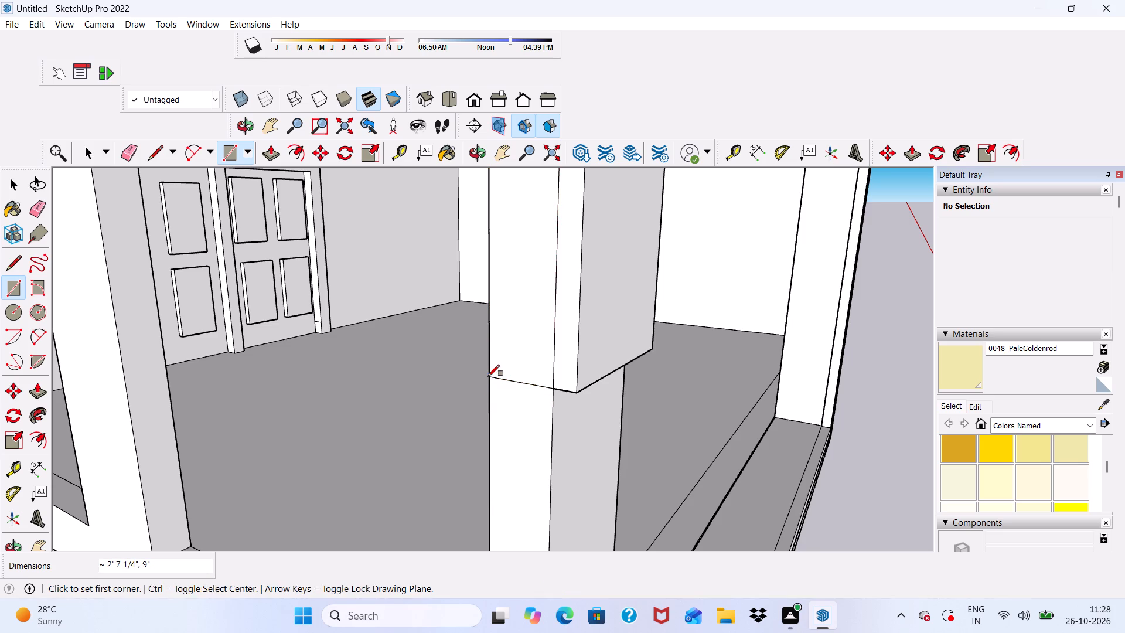
{"action": "key", "text": "space"}
Push/Pull the rectangle on the column's outer side face outward 3".
{"action": "left_click", "coordinate": [521, 357]}
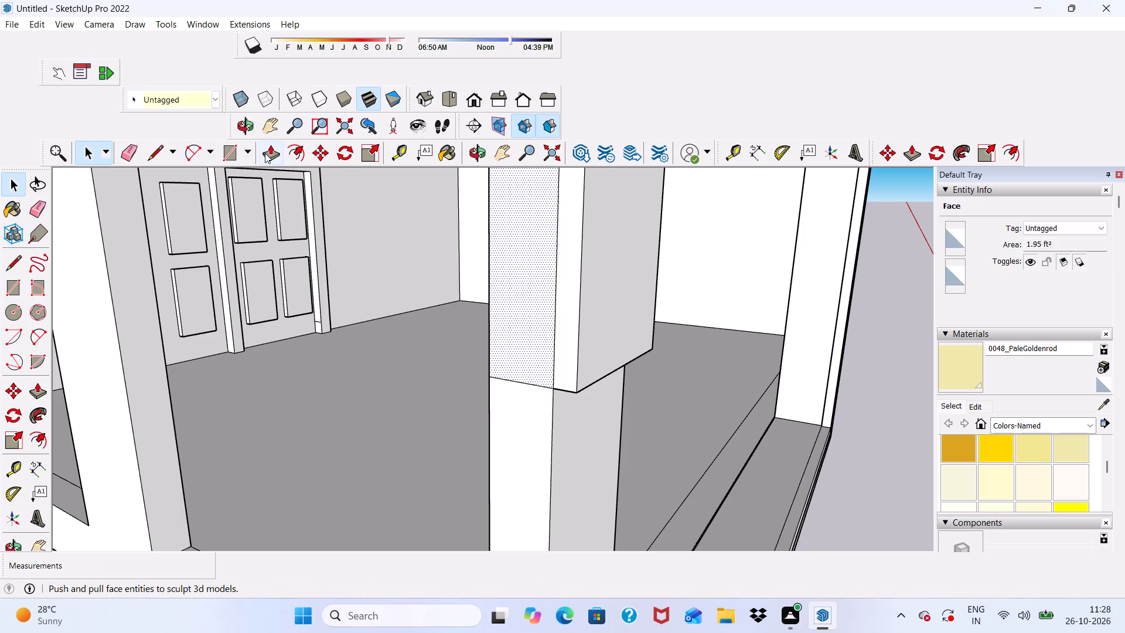
{"action": "left_click", "coordinate": [265, 153]}
{"action": "left_click", "coordinate": [512, 280]}
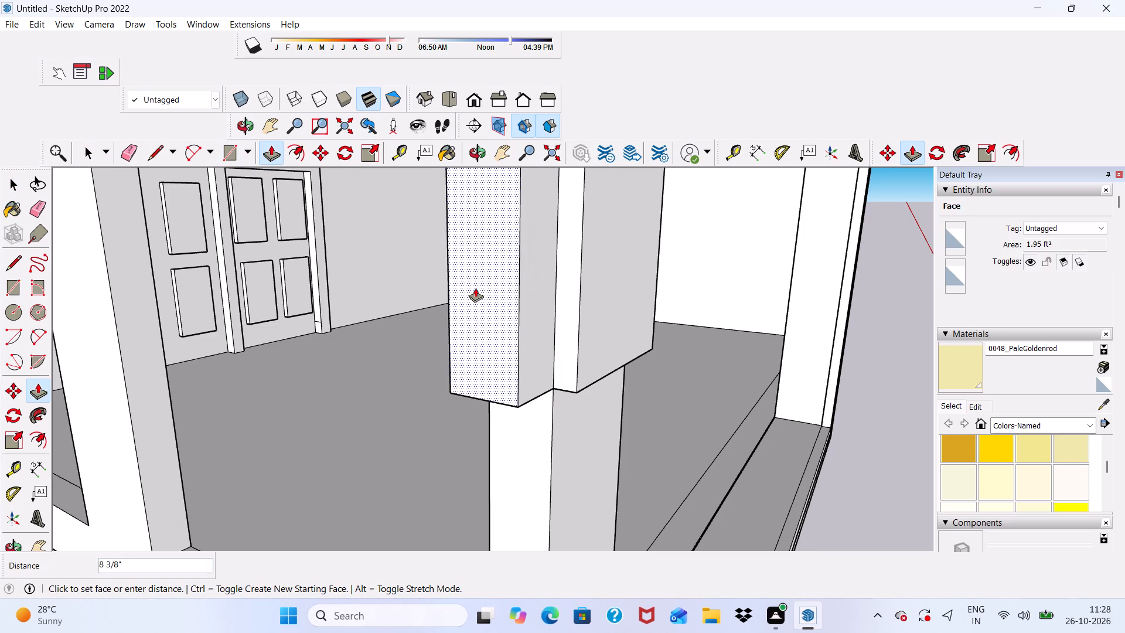
{"action": "key", "text": "3"}
{"action": "key", "text": "shift+quotedbl"}
{"action": "key", "text": "Return"}
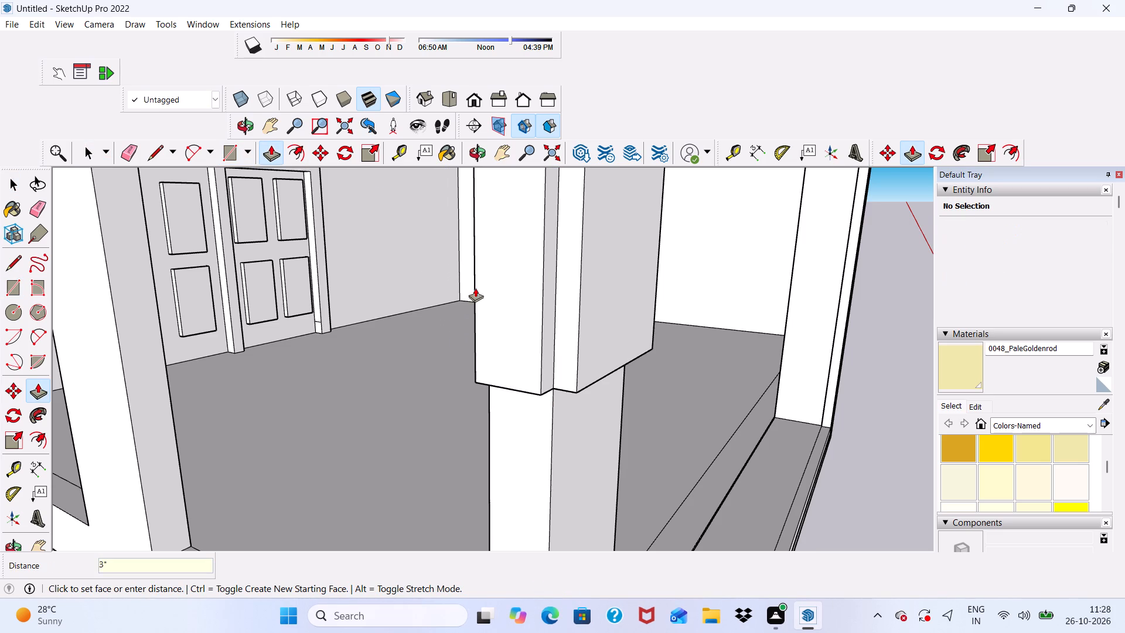
Push/Pull the narrow front end of the outer side block 3" forward, flush with the raised front block.
{"action": "scroll", "coordinate": [550, 271], "scroll_direction": "up", "scroll_amount": 8}
{"action": "left_click", "coordinate": [546, 260]}
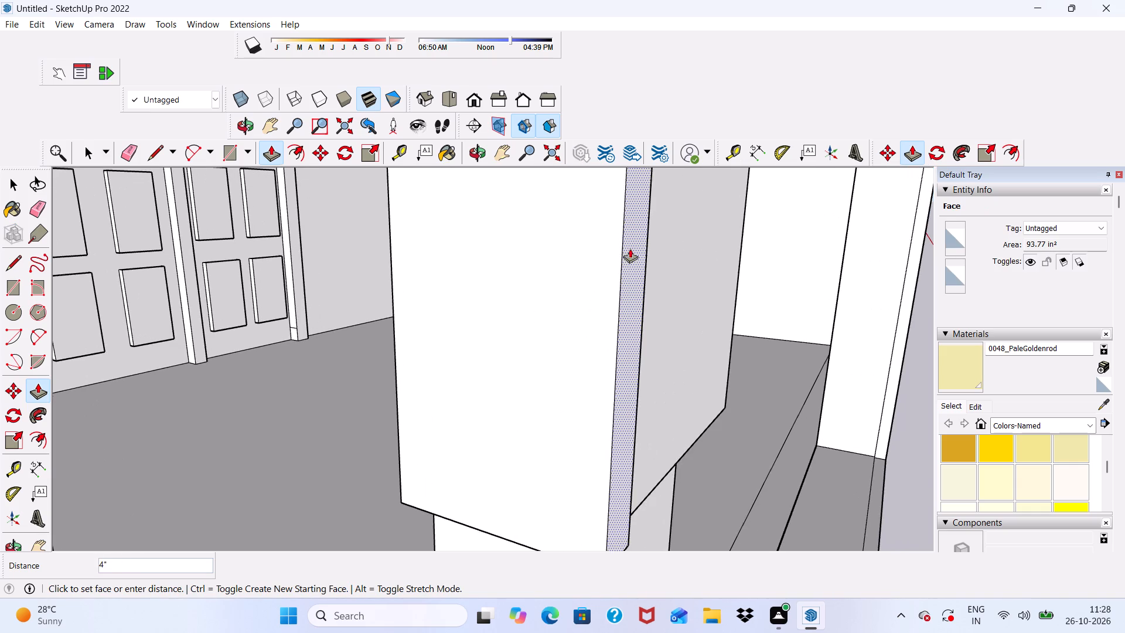
{"action": "scroll", "coordinate": [634, 239], "scroll_direction": "down", "scroll_amount": 1}
{"action": "middle_click_drag", "start_coordinate": [634, 239], "coordinate": [380, 256]}
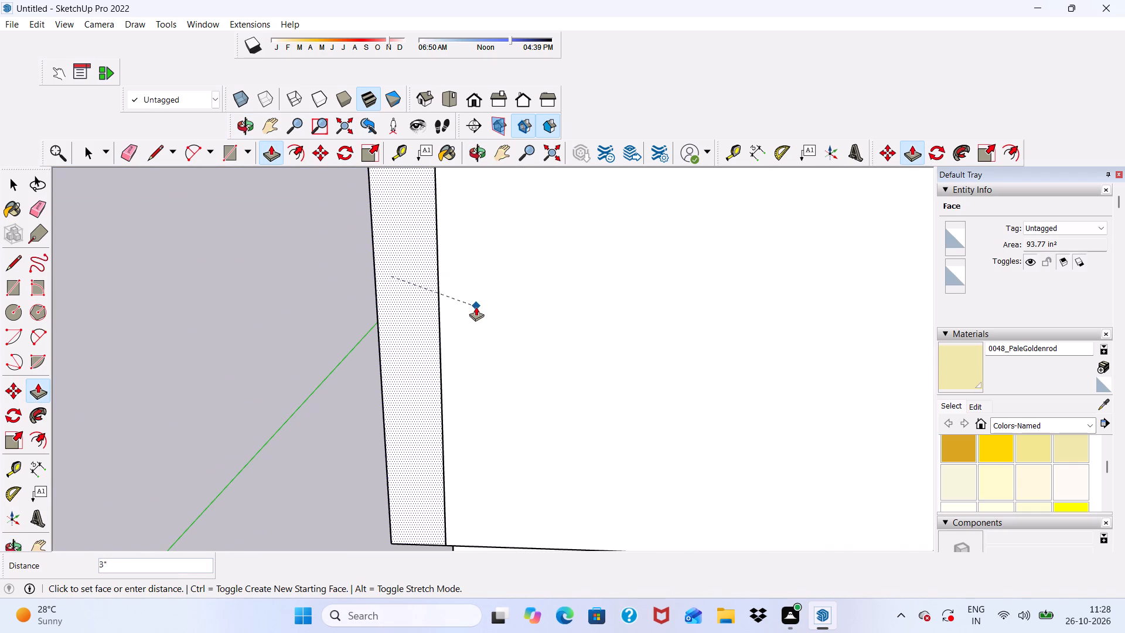
{"action": "left_click", "coordinate": [476, 307]}
Erase the vertical seam line on the front face of the raised block near its outer corner.
{"action": "scroll", "coordinate": [466, 314], "scroll_direction": "down", "scroll_amount": 5}
{"action": "left_click", "coordinate": [130, 147]}
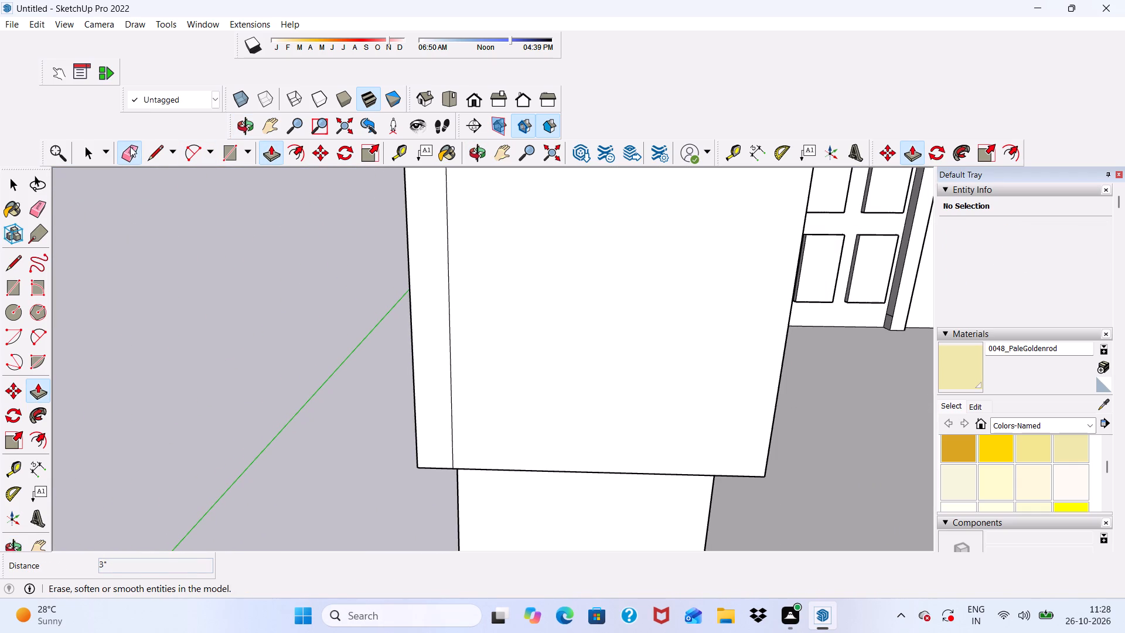
{"action": "left_click_drag", "start_coordinate": [441, 271], "coordinate": [454, 280]}
Erase the seam line on top of the raised block where the front and outer side parts meet.
{"action": "scroll", "coordinate": [453, 297], "scroll_direction": "down", "scroll_amount": 10}
{"action": "scroll", "coordinate": [459, 288], "scroll_direction": "up", "scroll_amount": 3}
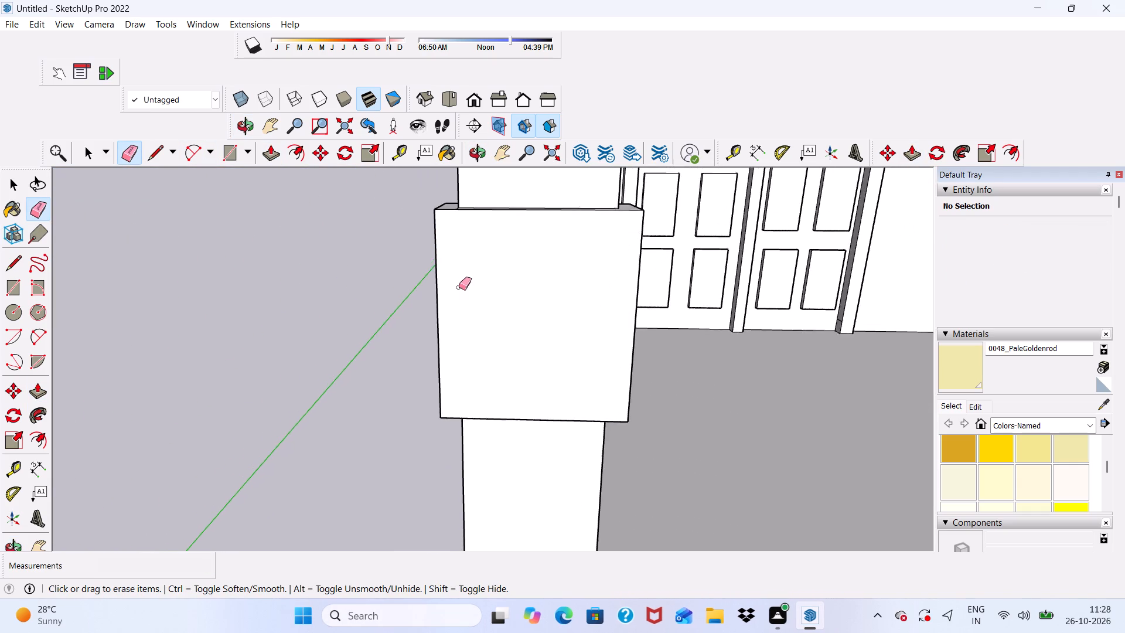
{"action": "scroll", "coordinate": [463, 285], "scroll_direction": "down", "scroll_amount": 1}
{"action": "middle_click_drag", "start_coordinate": [473, 290], "coordinate": [529, 413]}
{"action": "scroll", "coordinate": [441, 250], "scroll_direction": "up", "scroll_amount": 4}
{"action": "left_click_drag", "start_coordinate": [455, 243], "coordinate": [469, 243]}
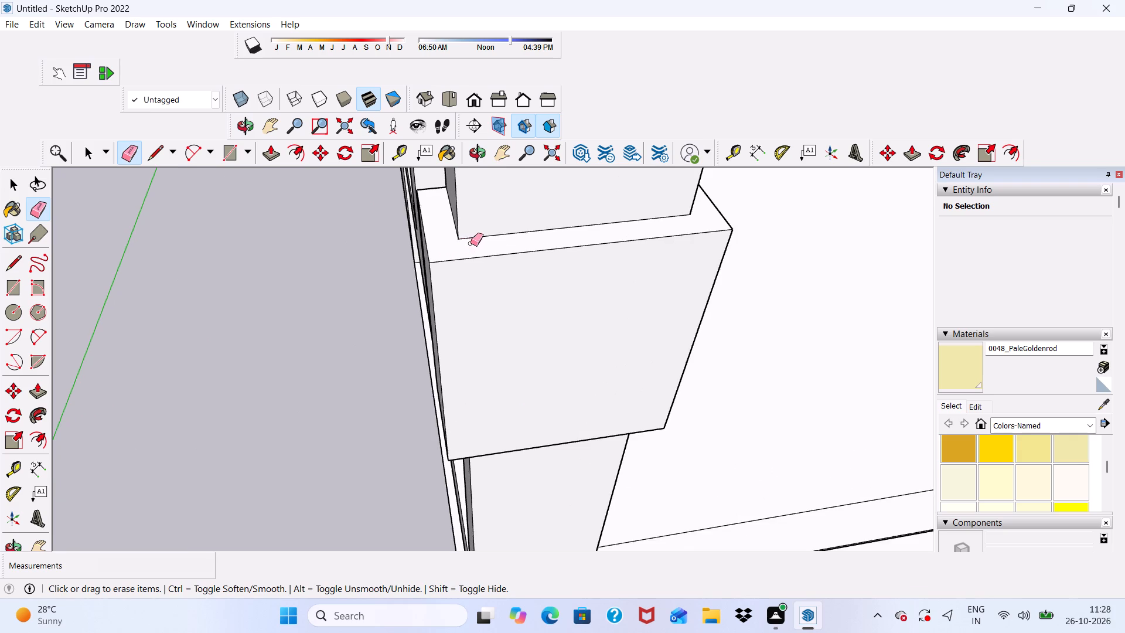
Erase the stray vertical line running along the corner column's inner face.
{"action": "scroll", "coordinate": [456, 260], "scroll_direction": "down", "scroll_amount": 5}
{"action": "middle_click_drag", "start_coordinate": [456, 309], "coordinate": [775, 229]}
{"action": "middle_click_drag", "start_coordinate": [572, 276], "coordinate": [746, 256]}
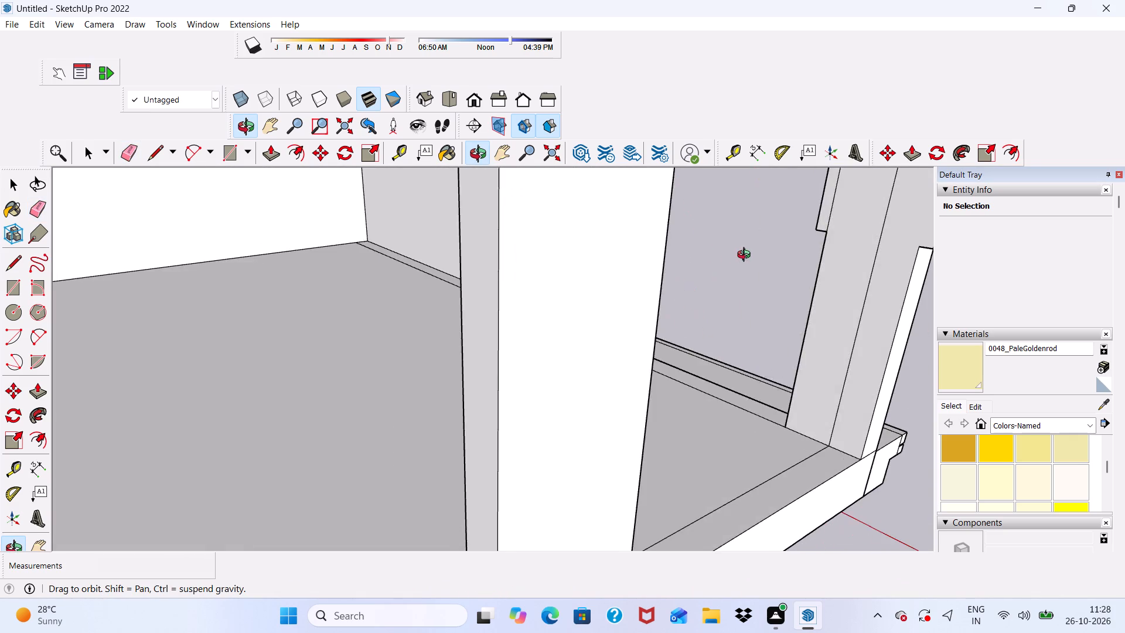
{"action": "middle_click_drag", "start_coordinate": [746, 256], "coordinate": [675, 282]}
{"action": "key", "text": "space"}
{"action": "scroll", "coordinate": [796, 262], "scroll_direction": "up", "scroll_amount": 5}
{"action": "scroll", "coordinate": [727, 263], "scroll_direction": "down", "scroll_amount": 1}
{"action": "middle_click_drag", "start_coordinate": [726, 278], "coordinate": [751, 283]}
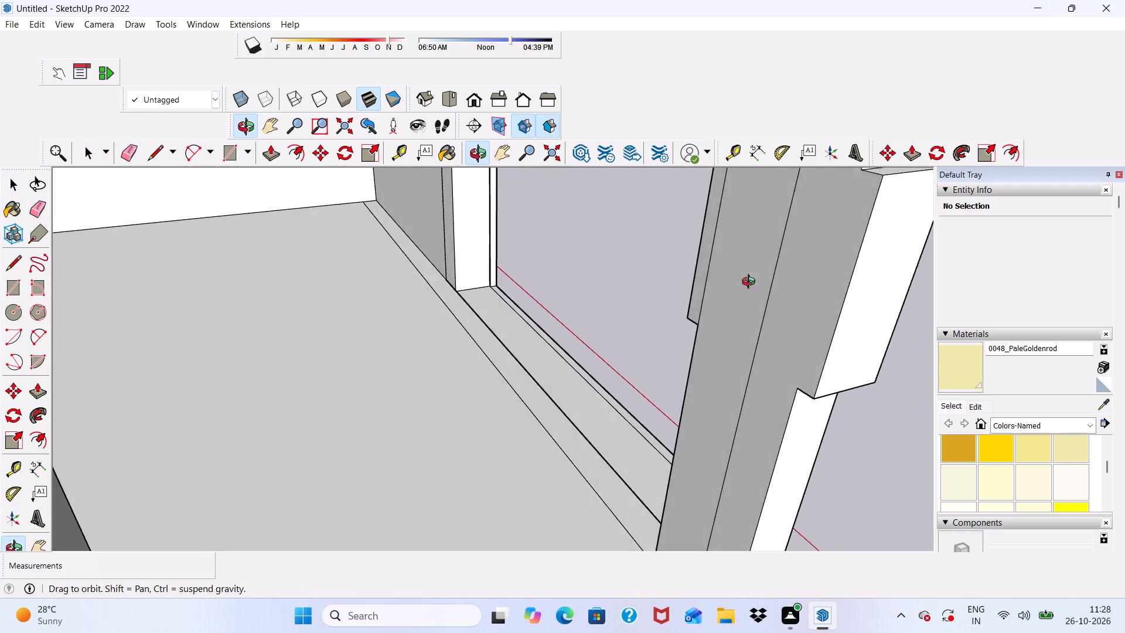
{"action": "middle_click_drag", "start_coordinate": [751, 283], "coordinate": [804, 284]}
{"action": "scroll", "coordinate": [813, 283], "scroll_direction": "up", "scroll_amount": 1}
{"action": "scroll", "coordinate": [687, 298], "scroll_direction": "down", "scroll_amount": 6}
{"action": "middle_click_drag", "start_coordinate": [684, 274], "coordinate": [708, 154]}
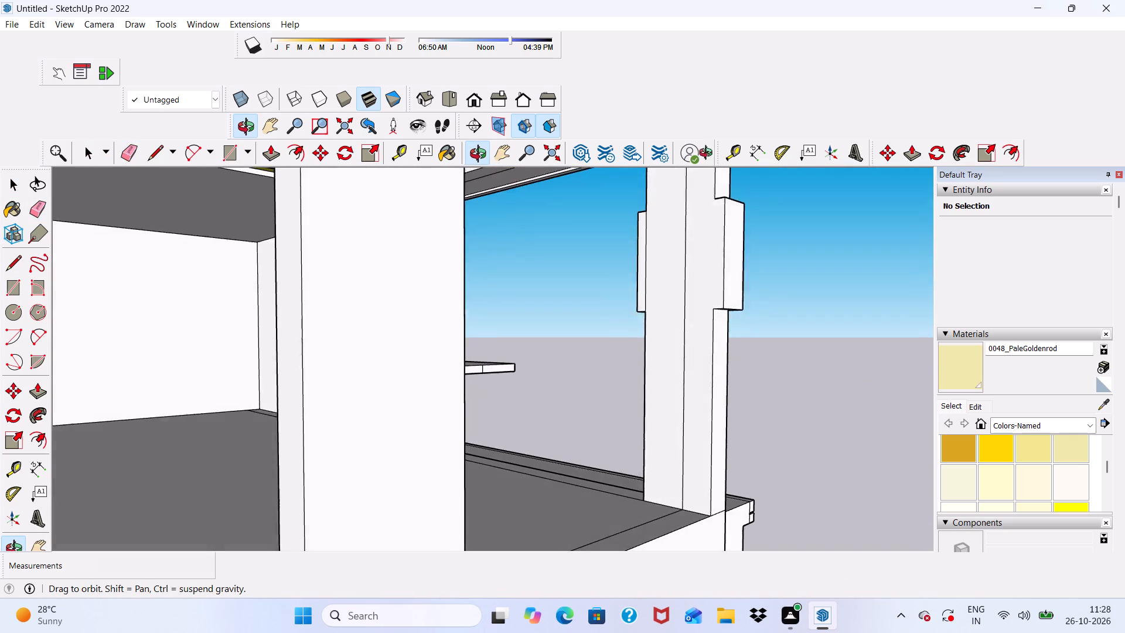
{"action": "middle_click_drag", "start_coordinate": [708, 154], "coordinate": [726, 234]}
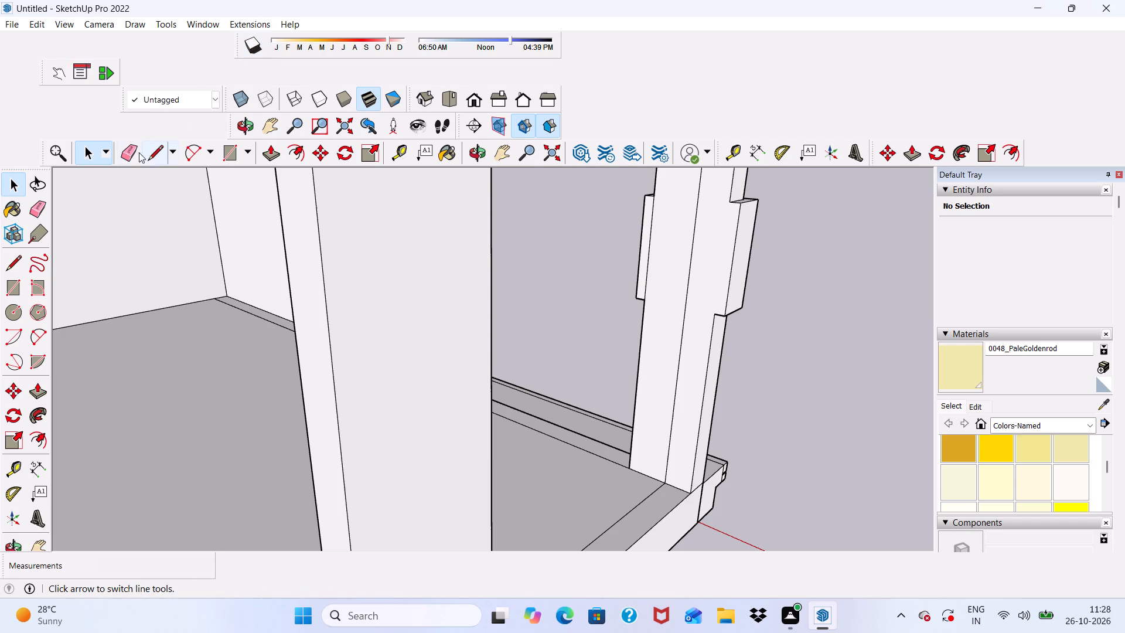
{"action": "left_click", "coordinate": [128, 149]}
{"action": "scroll", "coordinate": [755, 239], "scroll_direction": "up", "scroll_amount": 2}
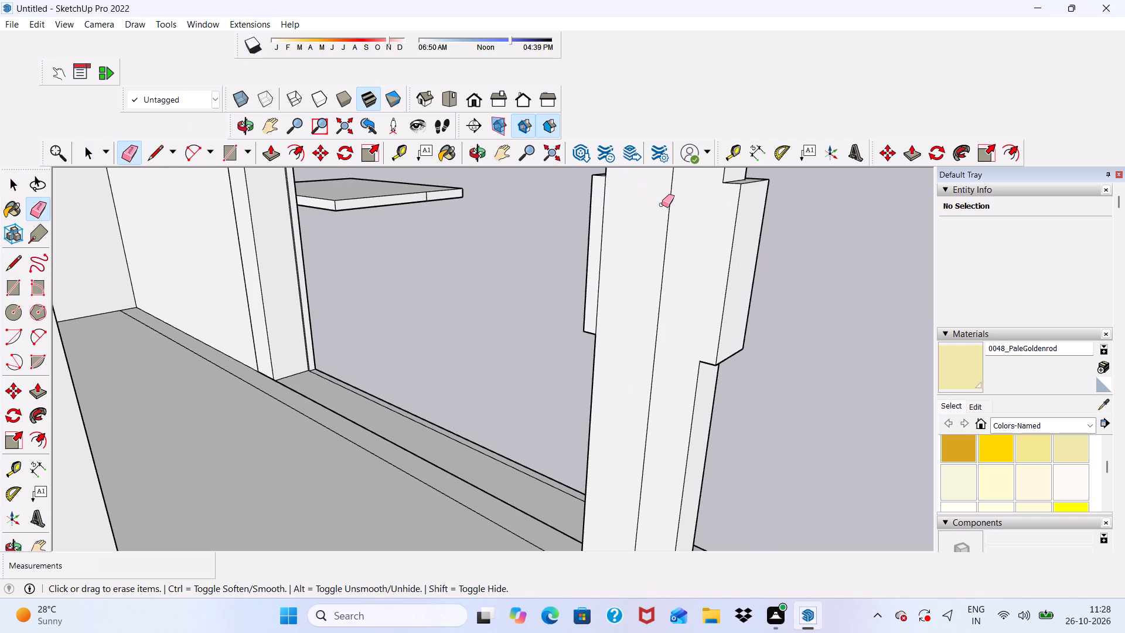
{"action": "left_click_drag", "start_coordinate": [663, 205], "coordinate": [674, 216]}
Draw a rectangle about 2' 7 1/4" by 1' 10 9/16" on the corner column's inner face, level with the raised side blocks.
{"action": "scroll", "coordinate": [642, 209], "scroll_direction": "down", "scroll_amount": 4}
{"action": "key", "text": "space"}
{"action": "scroll", "coordinate": [629, 215], "scroll_direction": "down", "scroll_amount": 4}
{"action": "middle_click_drag", "start_coordinate": [622, 237], "coordinate": [579, 280]}
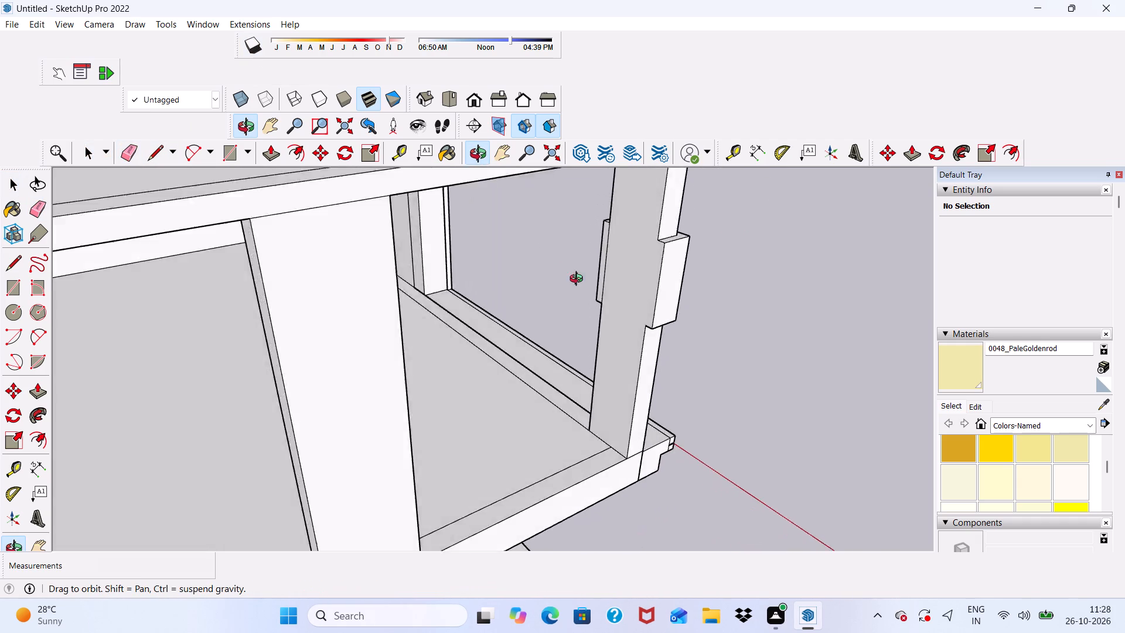
{"action": "middle_click_drag", "start_coordinate": [579, 280], "coordinate": [610, 284]}
{"action": "key", "text": "space"}
{"action": "left_click", "coordinate": [237, 144]}
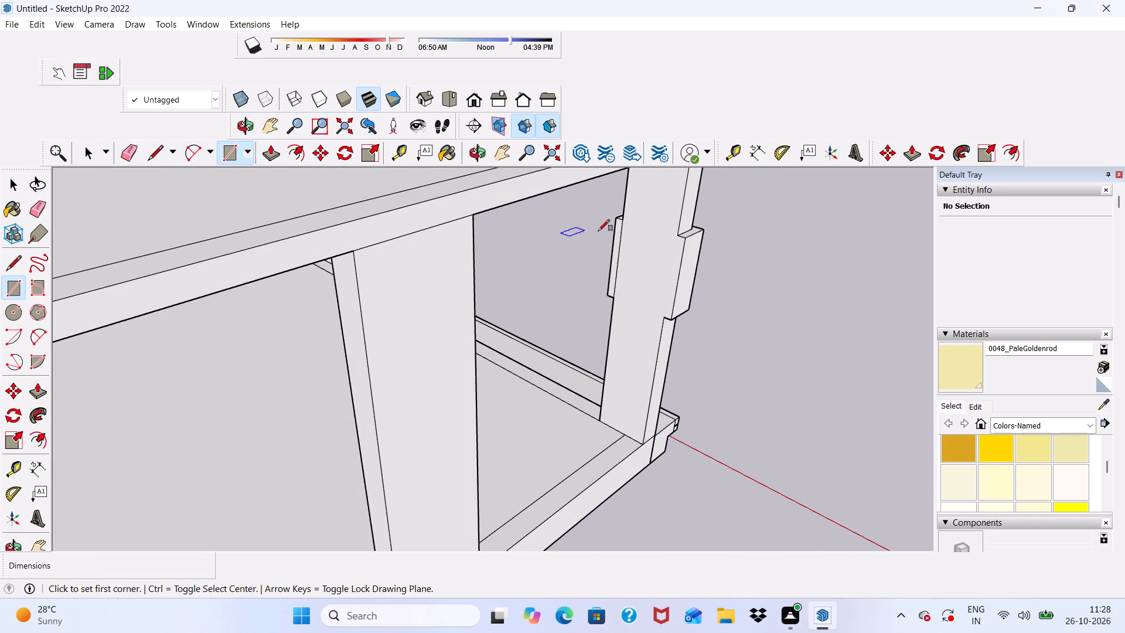
{"action": "scroll", "coordinate": [579, 302], "scroll_direction": "up", "scroll_amount": 4}
{"action": "scroll", "coordinate": [650, 322], "scroll_direction": "down", "scroll_amount": 5}
{"action": "scroll", "coordinate": [672, 326], "scroll_direction": "up", "scroll_amount": 4}
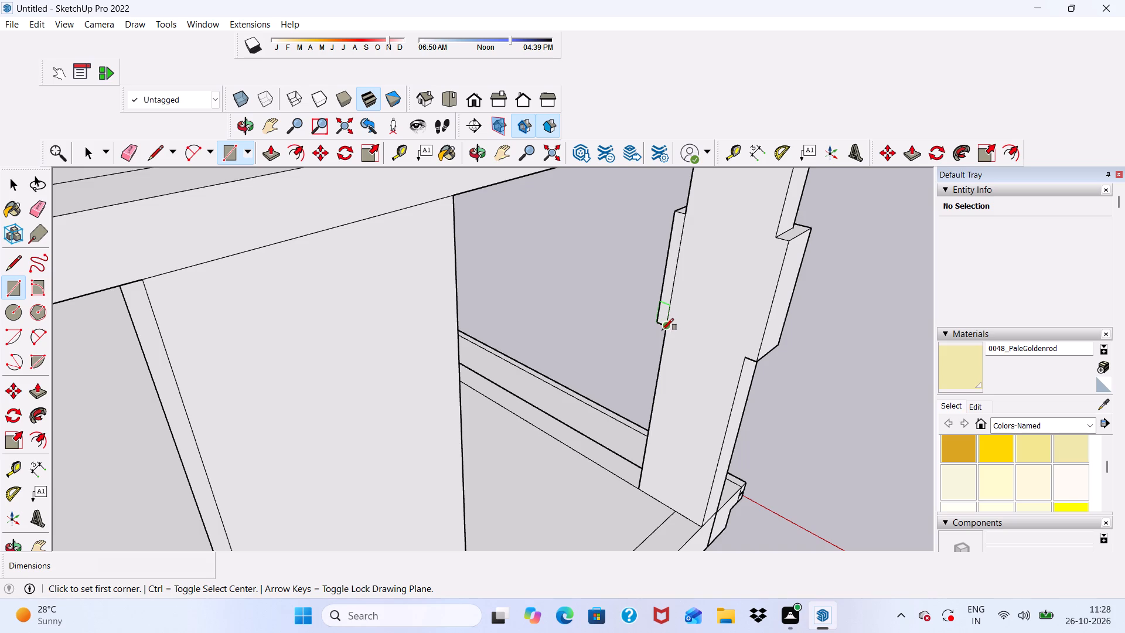
{"action": "left_click", "coordinate": [663, 326]}
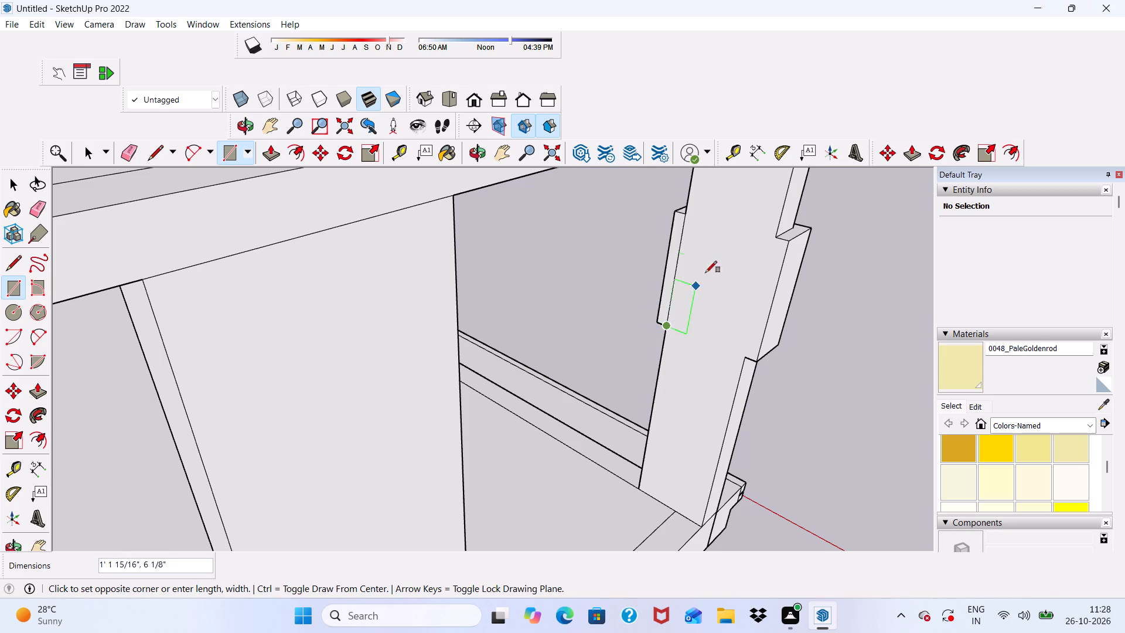
{"action": "left_click", "coordinate": [779, 241]}
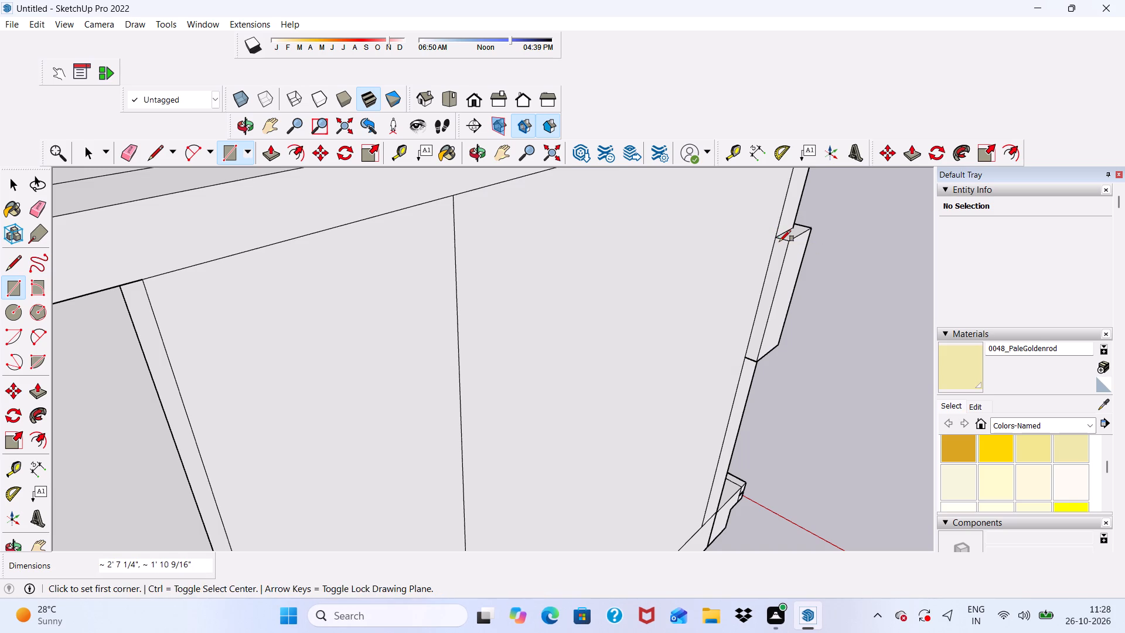
Delete the unwanted face covering the opening beside the corner column.
{"action": "key", "text": "space"}
{"action": "left_click", "coordinate": [541, 251]}
{"action": "key", "text": "Delete"}
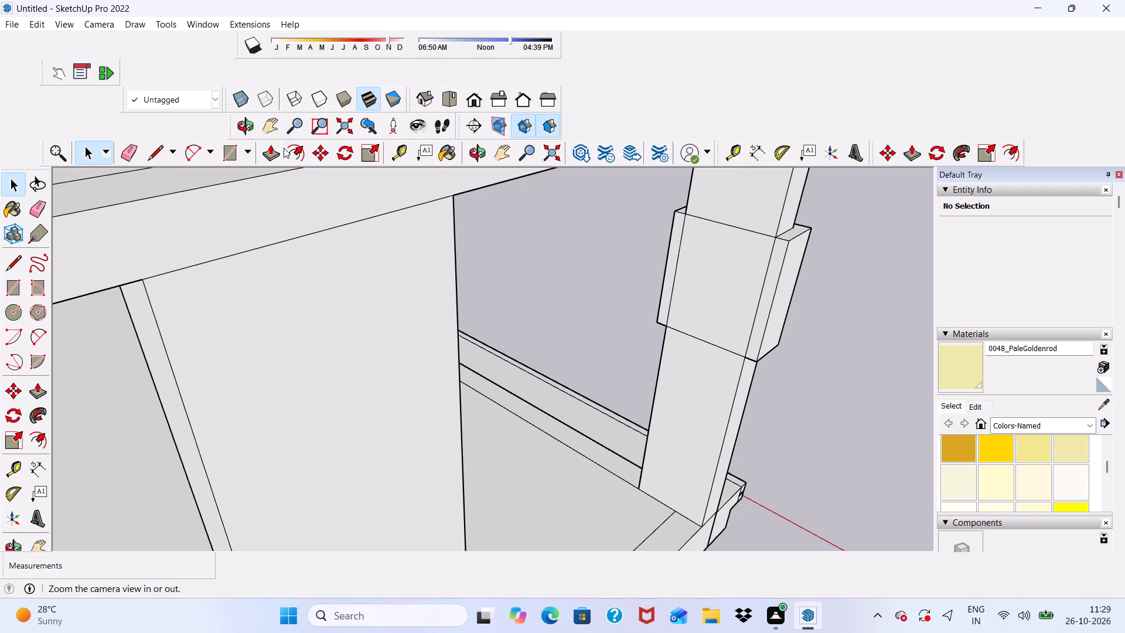
Push/Pull the rectangle on the column's inner face outward 3".
{"action": "left_click", "coordinate": [269, 141]}
{"action": "left_click", "coordinate": [727, 293]}
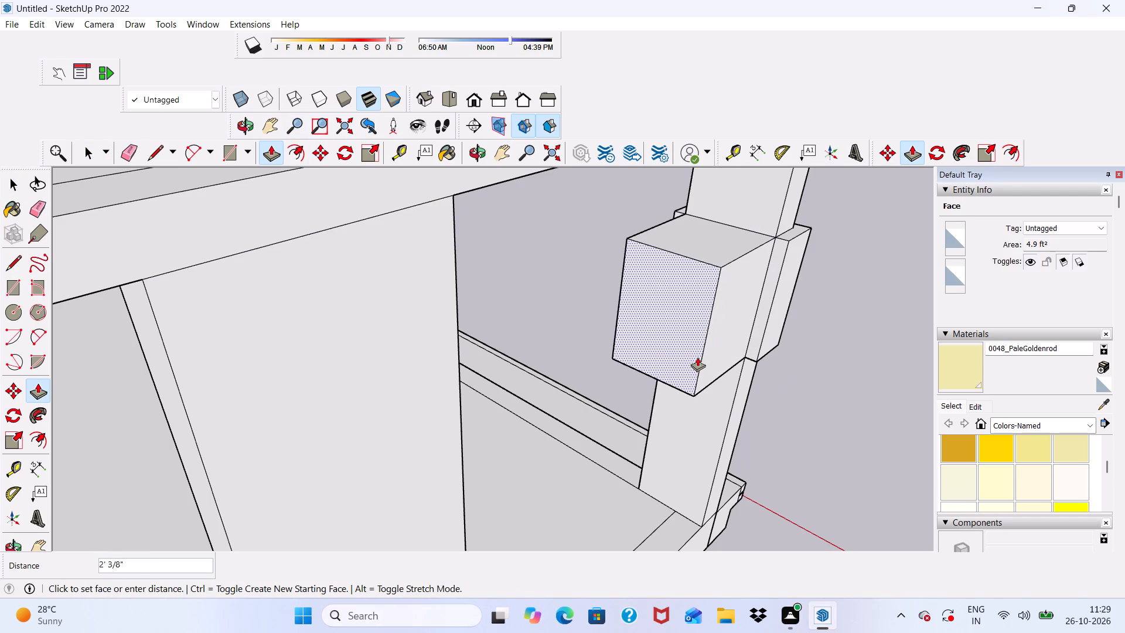
{"action": "type", "text": "3\""}
{"action": "key", "text": "Return"}
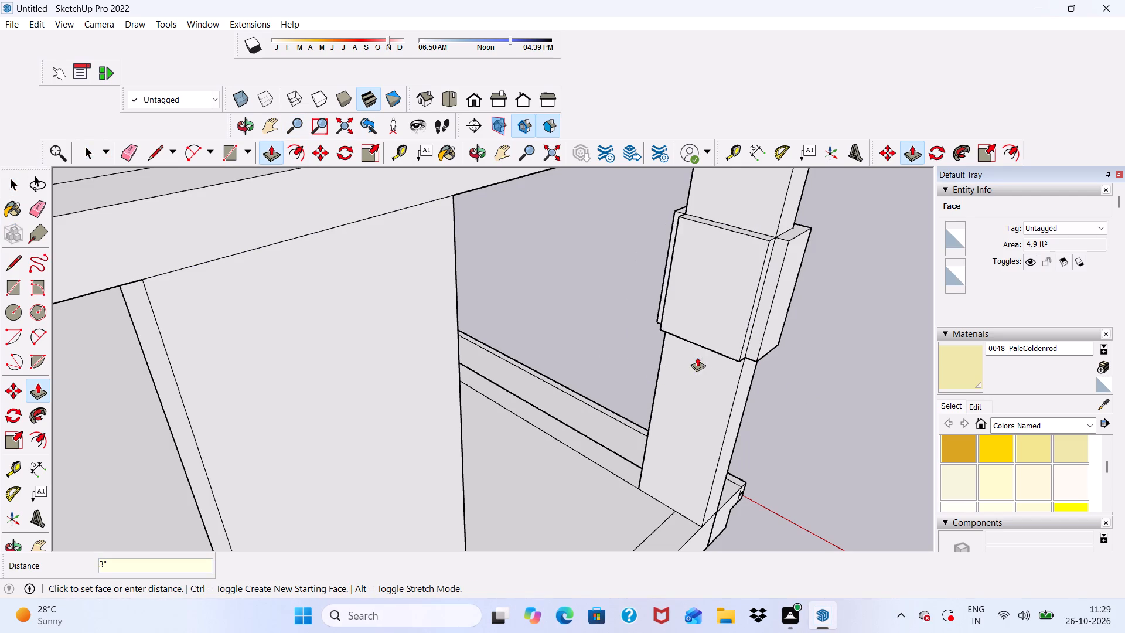
Push/Pull the narrow inner end of one adjoining side block 3", flush with the new inner block.
{"action": "scroll", "coordinate": [776, 347], "scroll_direction": "up", "scroll_amount": 4}
{"action": "scroll", "coordinate": [748, 248], "scroll_direction": "up", "scroll_amount": 3}
{"action": "left_click", "coordinate": [763, 290]}
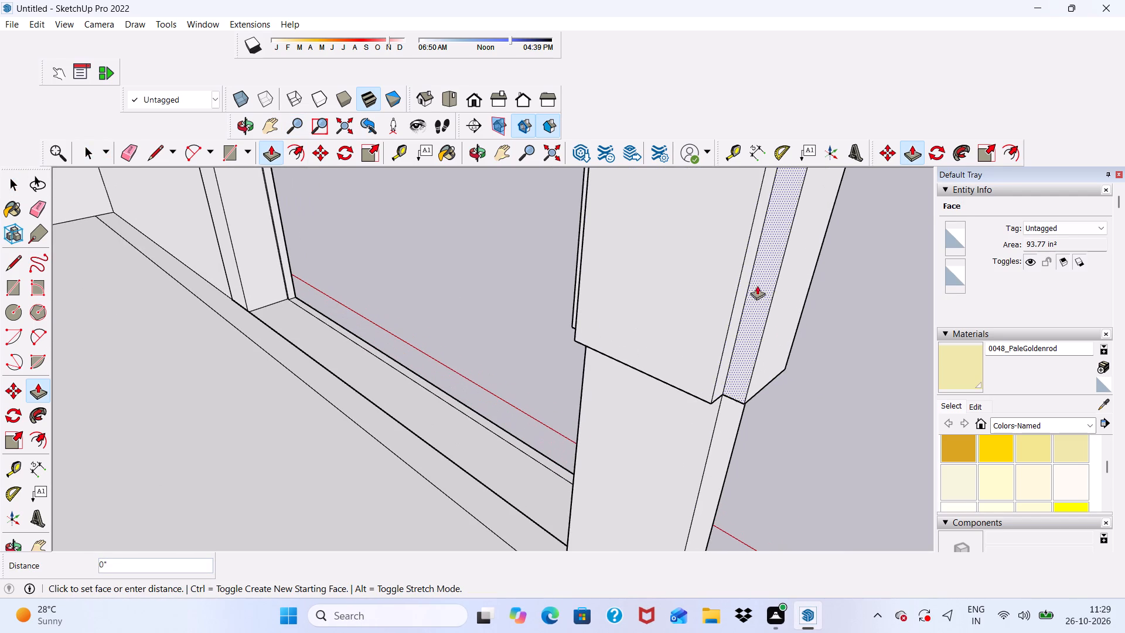
{"action": "left_click", "coordinate": [739, 248]}
Push/Pull the narrow inner end of the opposite side block 3", flush with the inner block's face.
{"action": "scroll", "coordinate": [737, 263], "scroll_direction": "down", "scroll_amount": 5}
{"action": "middle_click_drag", "start_coordinate": [591, 248], "coordinate": [658, 264]}
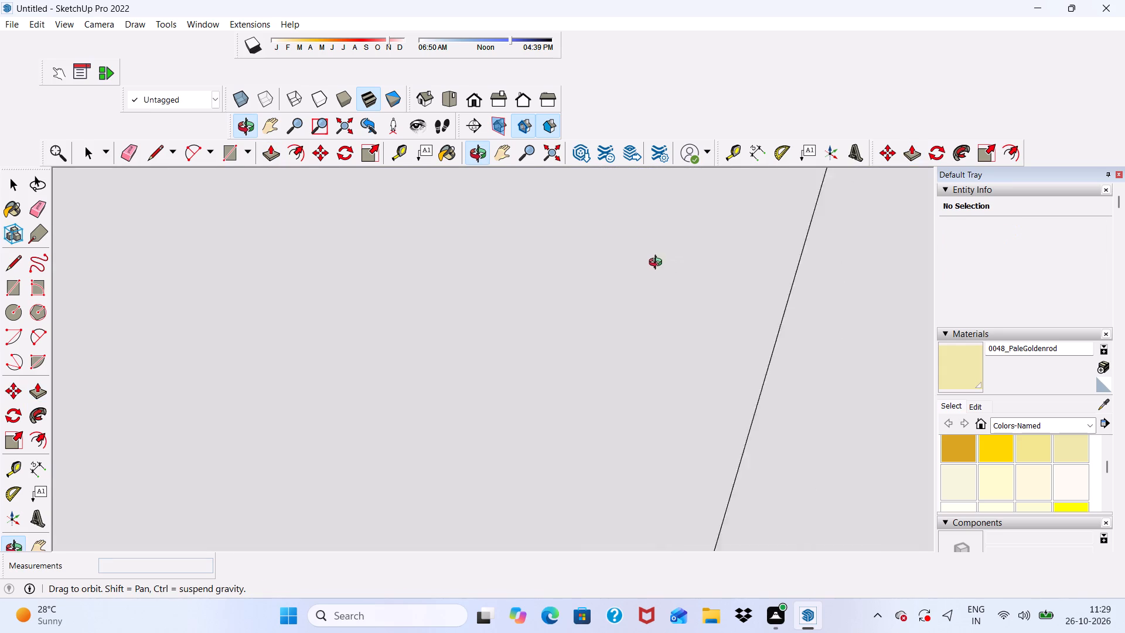
{"action": "middle_click_drag", "start_coordinate": [658, 264], "coordinate": [606, 272]}
{"action": "scroll", "coordinate": [660, 238], "scroll_direction": "up", "scroll_amount": 5}
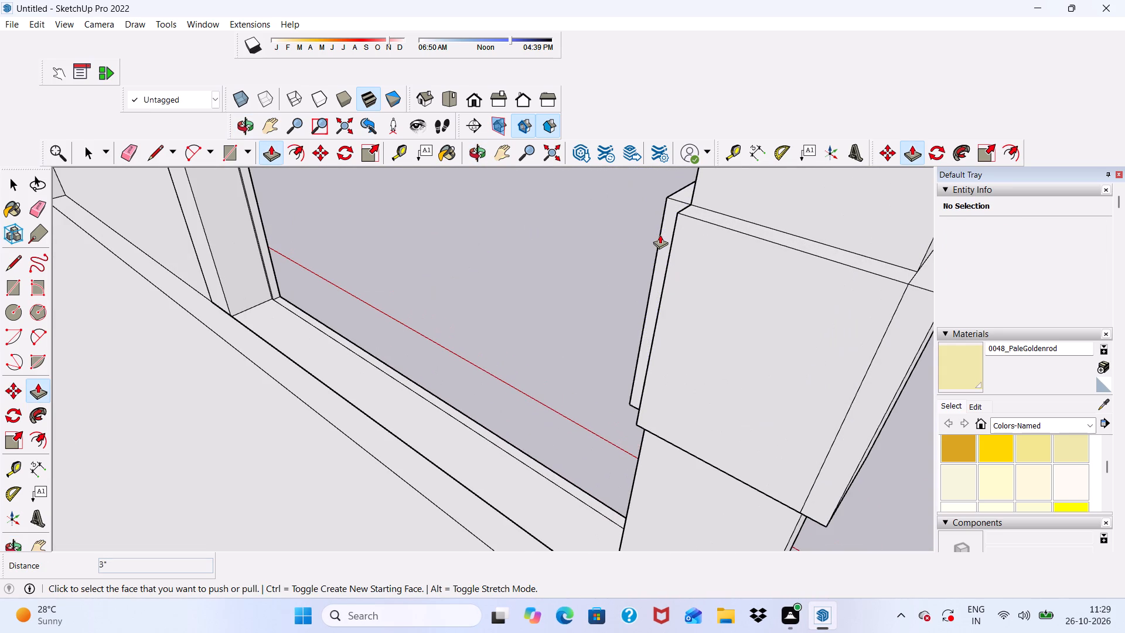
{"action": "left_click", "coordinate": [660, 234]}
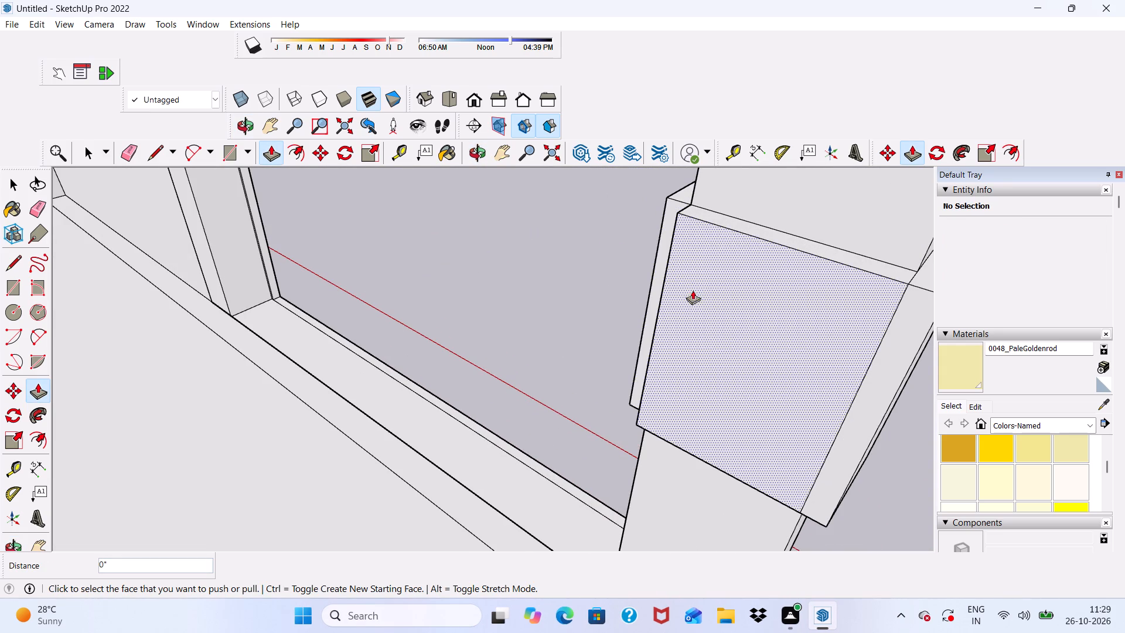
{"action": "scroll", "coordinate": [666, 232], "scroll_direction": "up", "scroll_amount": 4}
{"action": "left_click", "coordinate": [666, 234]}
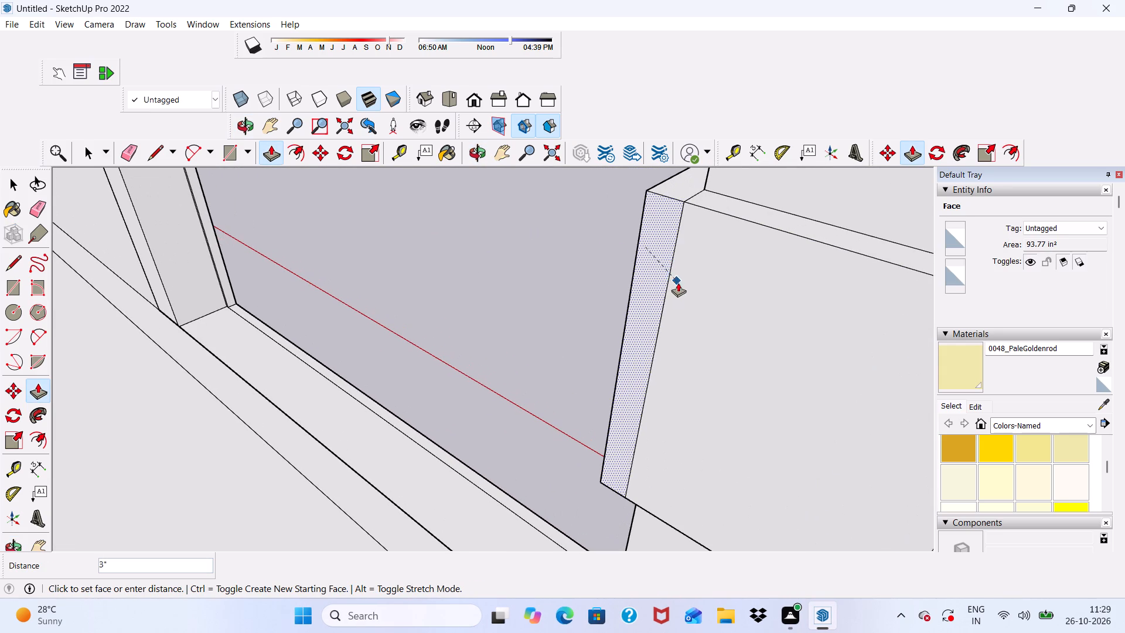
{"action": "left_click", "coordinate": [685, 287]}
Erase the top and vertical seam lines at the first inner corner of the raised block.
{"action": "scroll", "coordinate": [650, 270], "scroll_direction": "down", "scroll_amount": 3}
{"action": "left_click", "coordinate": [129, 150]}
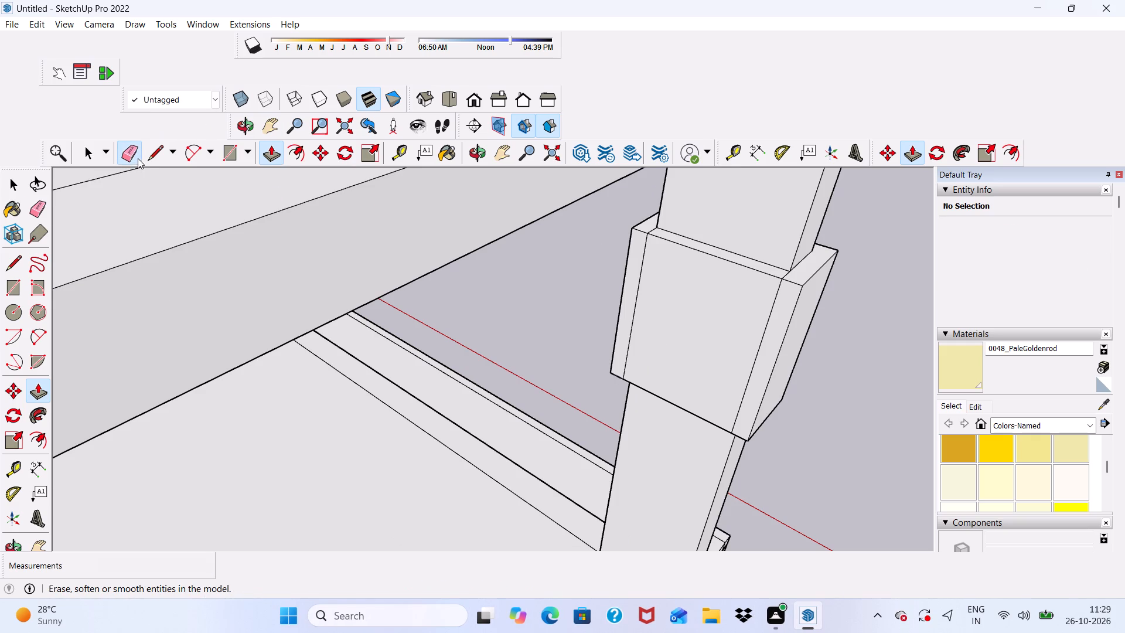
{"action": "scroll", "coordinate": [671, 233], "scroll_direction": "up", "scroll_amount": 9}
{"action": "left_click_drag", "start_coordinate": [652, 229], "coordinate": [659, 237]}
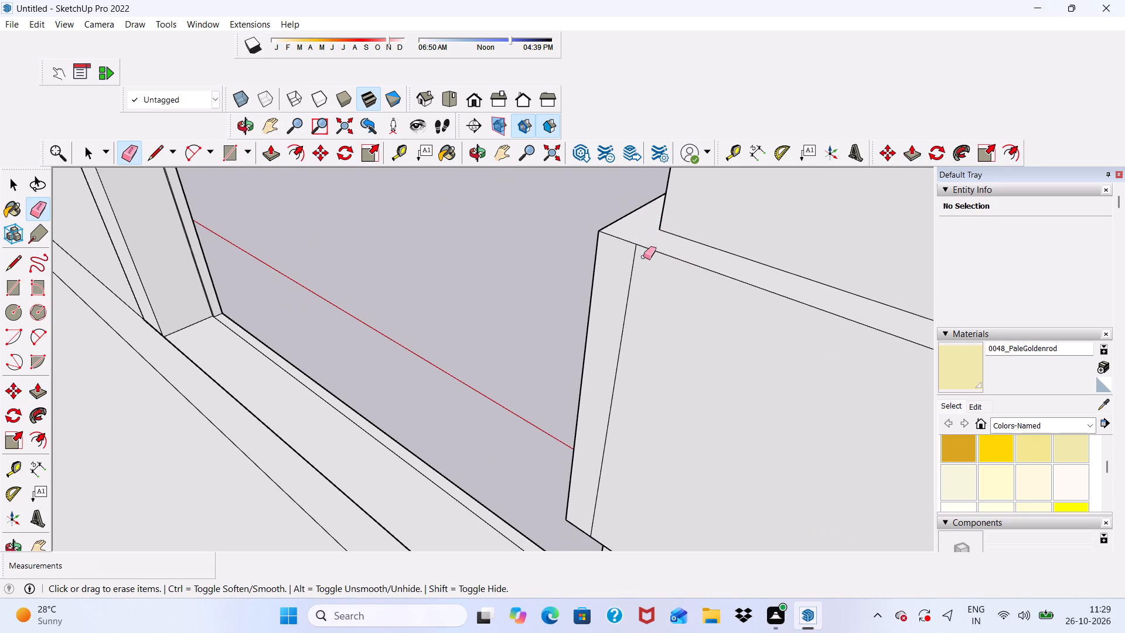
{"action": "left_click", "coordinate": [630, 272]}
Erase the vertical and top seam lines at the raised block's other inner corner.
{"action": "scroll", "coordinate": [391, 246], "scroll_direction": "down", "scroll_amount": 6}
{"action": "scroll", "coordinate": [431, 309], "scroll_direction": "up", "scroll_amount": 9}
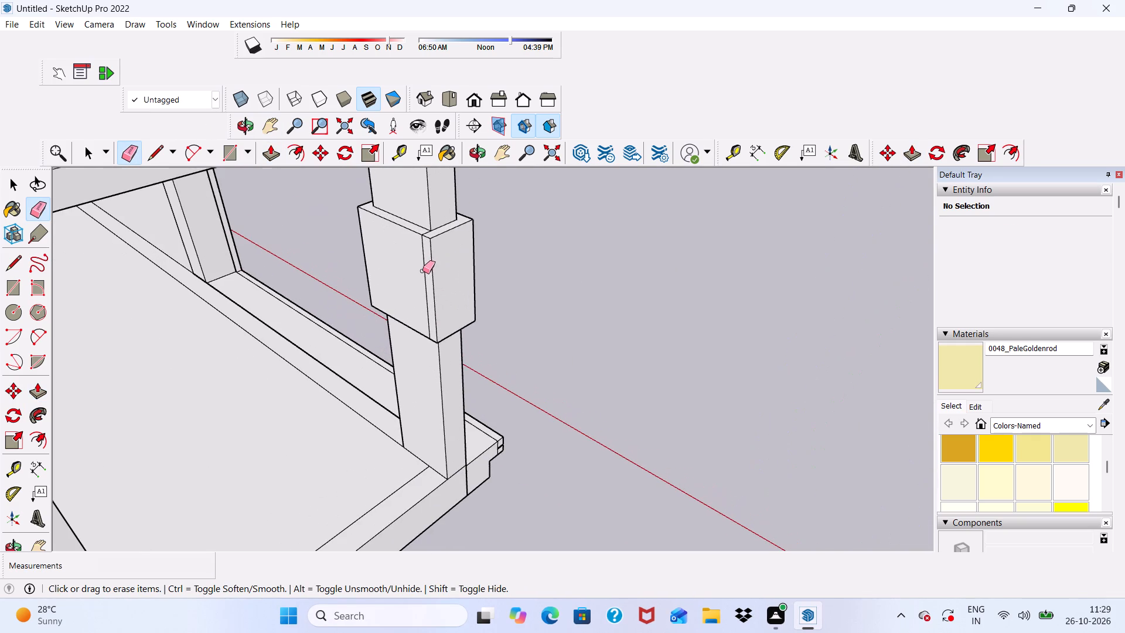
{"action": "left_click_drag", "start_coordinate": [424, 263], "coordinate": [429, 266]}
{"action": "scroll", "coordinate": [428, 231], "scroll_direction": "up", "scroll_amount": 8}
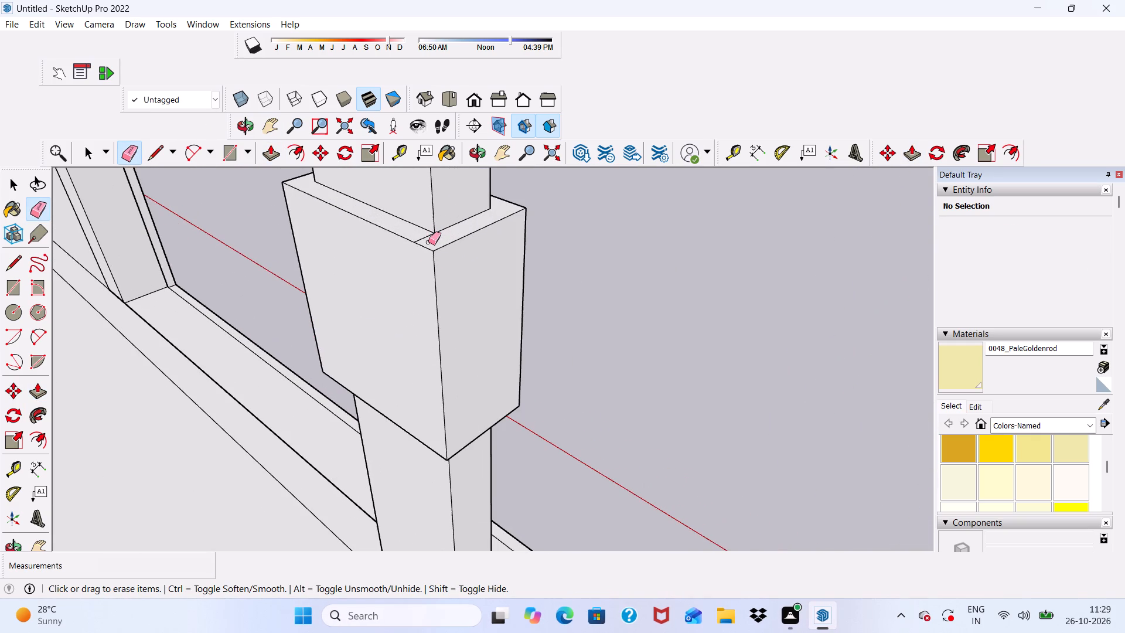
{"action": "left_click_drag", "start_coordinate": [428, 241], "coordinate": [412, 230]}
Erase the two seam lines on the raised block's underside beside the column, undoing the first mistaken erasure.
{"action": "scroll", "coordinate": [432, 271], "scroll_direction": "down", "scroll_amount": 2}
{"action": "middle_click_drag", "start_coordinate": [455, 328], "coordinate": [81, 162]}
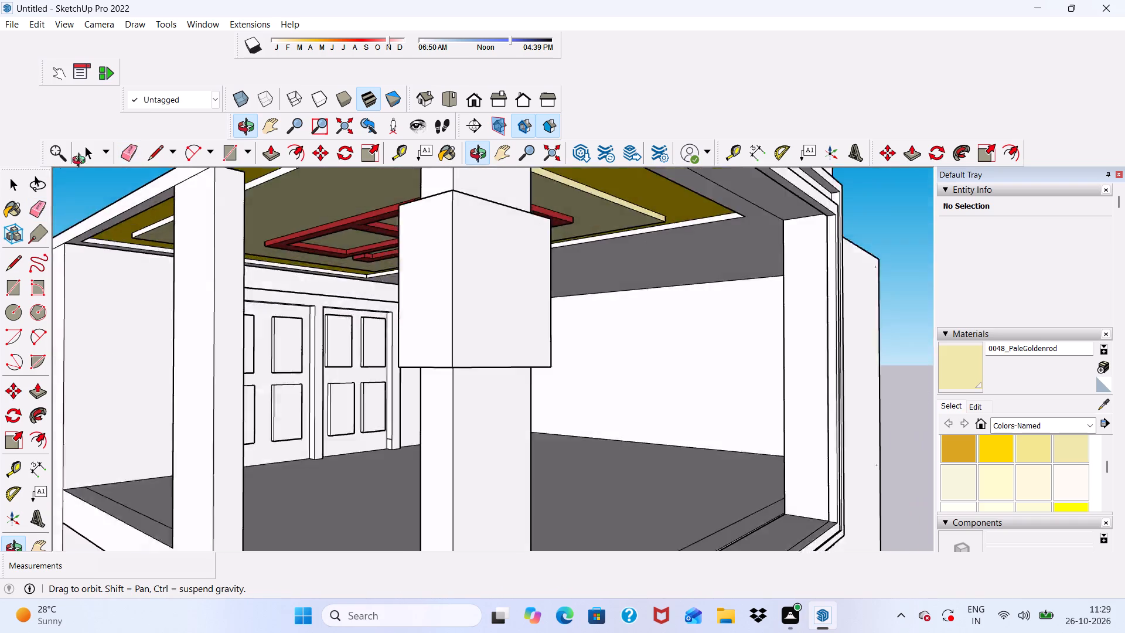
{"action": "middle_click_drag", "start_coordinate": [81, 162], "coordinate": [216, 178]}
{"action": "middle_click_drag", "start_coordinate": [431, 414], "coordinate": [456, 236]}
{"action": "scroll", "coordinate": [443, 294], "scroll_direction": "up", "scroll_amount": 8}
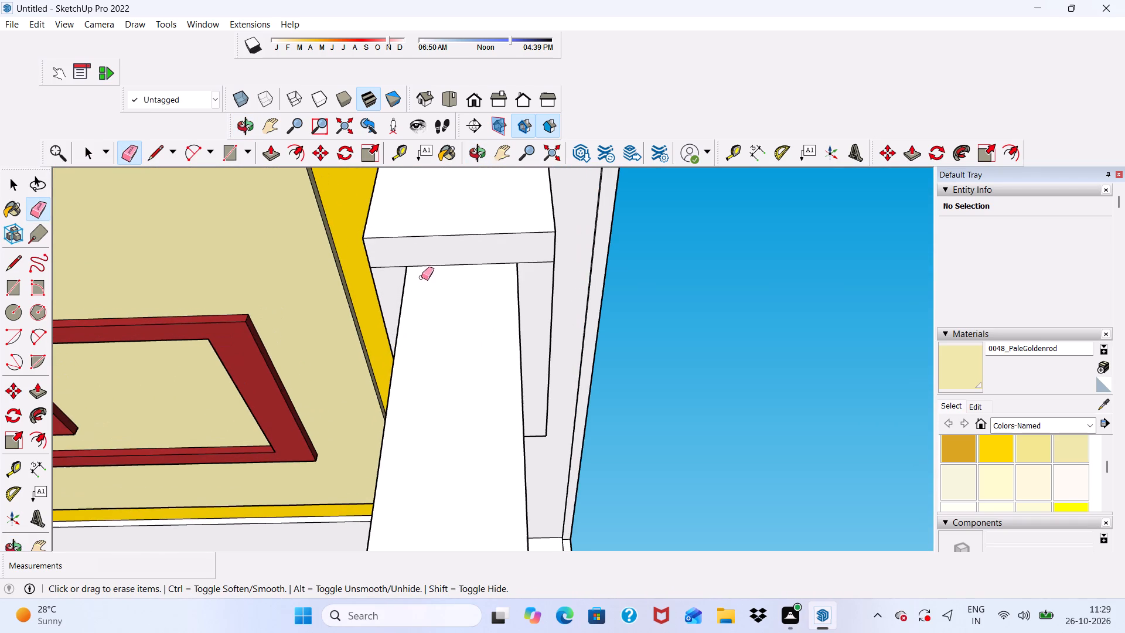
{"action": "left_click", "coordinate": [435, 265]}
{"action": "key", "text": "ctrl+z"}
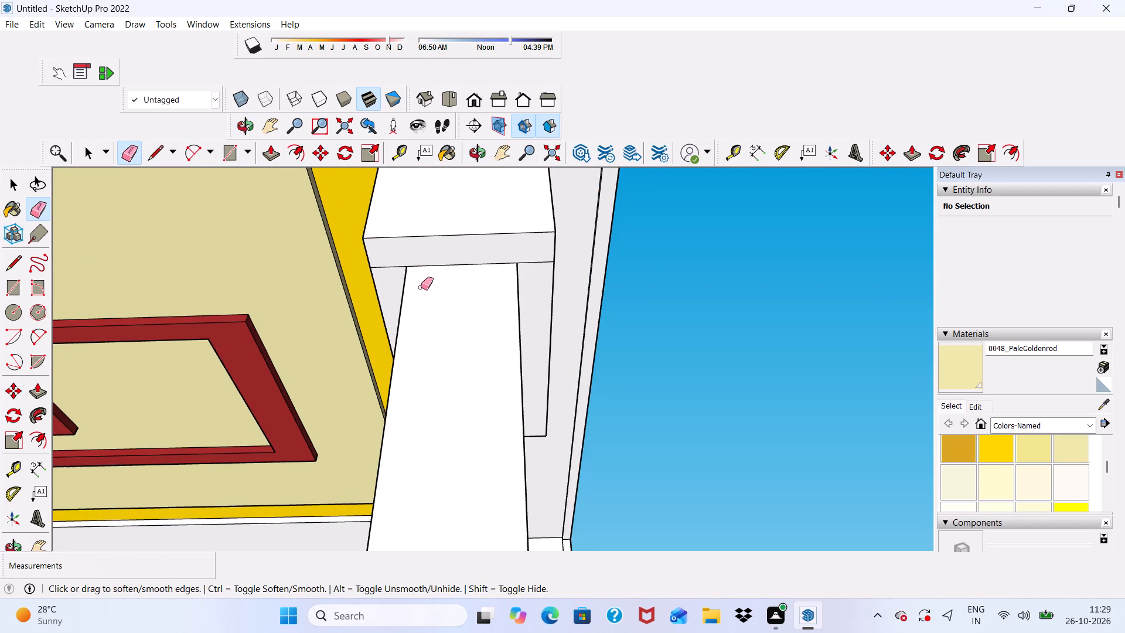
{"action": "scroll", "coordinate": [404, 248], "scroll_direction": "up", "scroll_amount": 5}
{"action": "left_click", "coordinate": [382, 271]}
{"action": "left_click", "coordinate": [381, 276]}
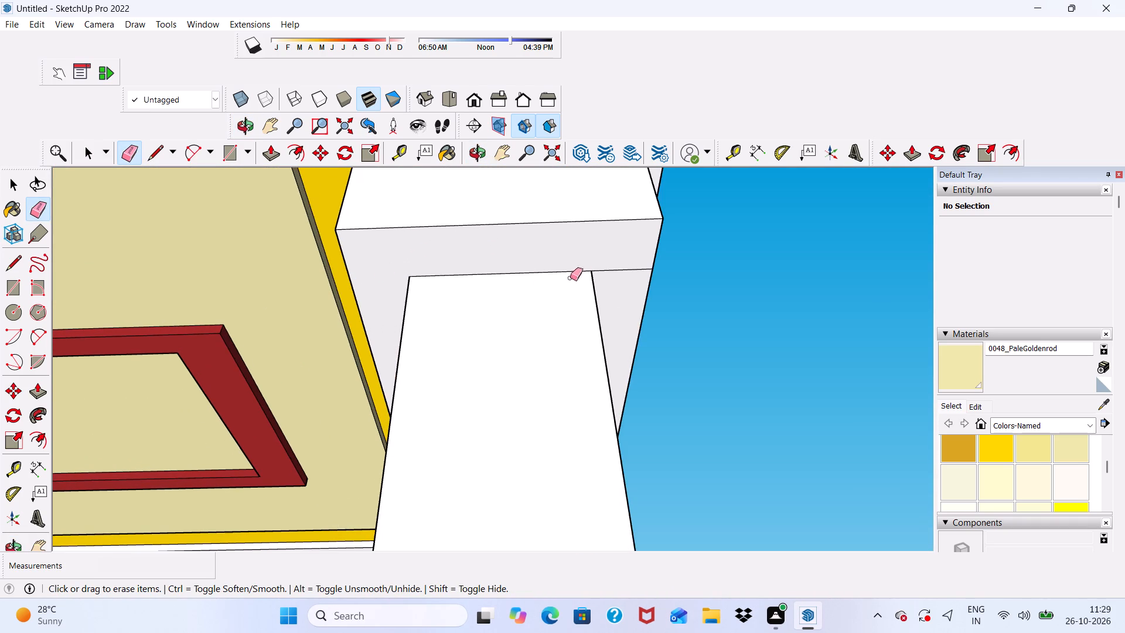
{"action": "left_click_drag", "start_coordinate": [605, 267], "coordinate": [609, 275]}
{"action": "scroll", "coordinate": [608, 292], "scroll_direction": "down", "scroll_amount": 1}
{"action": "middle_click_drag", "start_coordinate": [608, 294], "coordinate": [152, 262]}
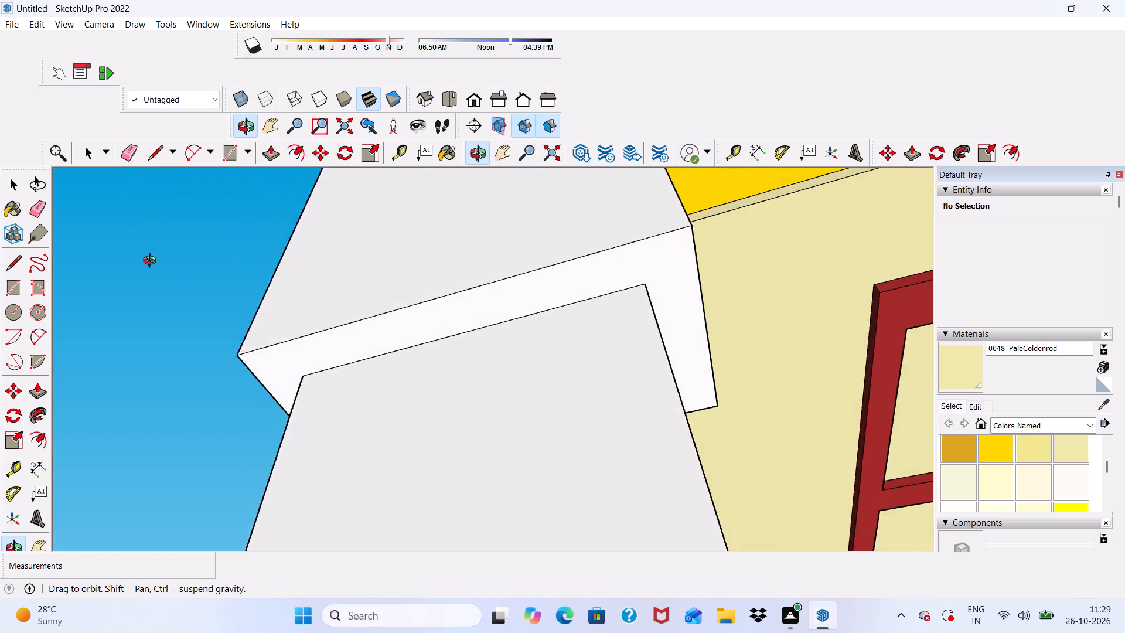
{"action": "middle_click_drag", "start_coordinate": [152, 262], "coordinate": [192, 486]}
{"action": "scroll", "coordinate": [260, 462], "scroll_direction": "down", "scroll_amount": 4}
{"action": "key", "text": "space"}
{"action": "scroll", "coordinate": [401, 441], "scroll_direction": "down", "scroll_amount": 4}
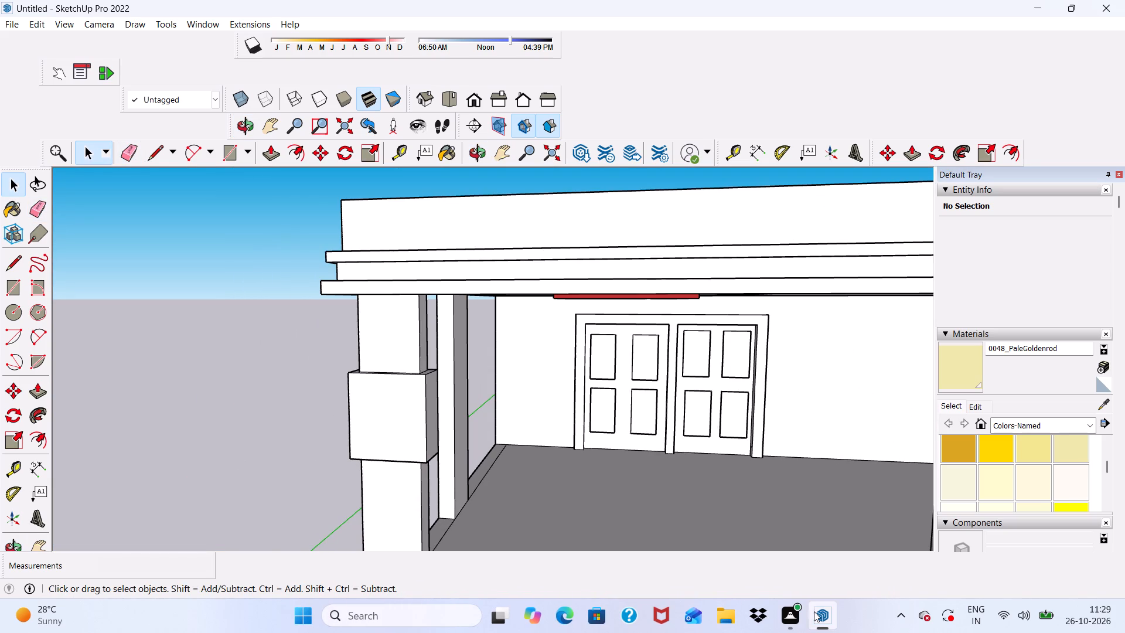
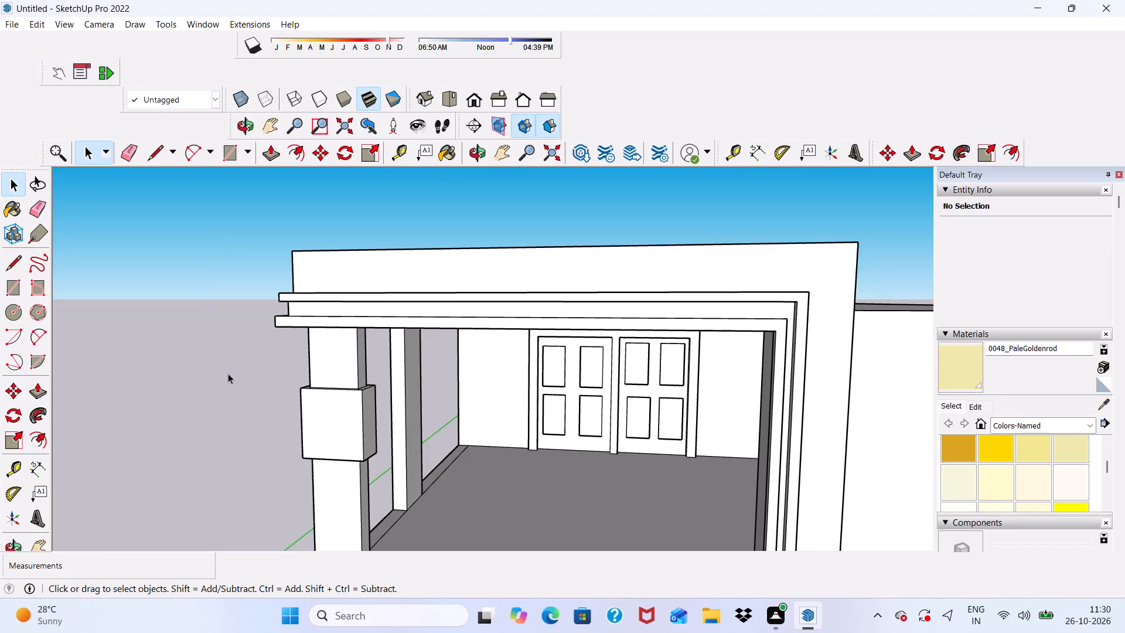
Draw a full-width rectangle about 2' 4 9/16" by 5 3/16" along the top of the raised block's front face.
{"action": "scroll", "coordinate": [223, 377], "scroll_direction": "up", "scroll_amount": 4}
{"action": "scroll", "coordinate": [223, 382], "scroll_direction": "down", "scroll_amount": 5}
{"action": "middle_click_drag", "start_coordinate": [300, 397], "coordinate": [421, 373]}
{"action": "scroll", "coordinate": [412, 416], "scroll_direction": "up", "scroll_amount": 3}
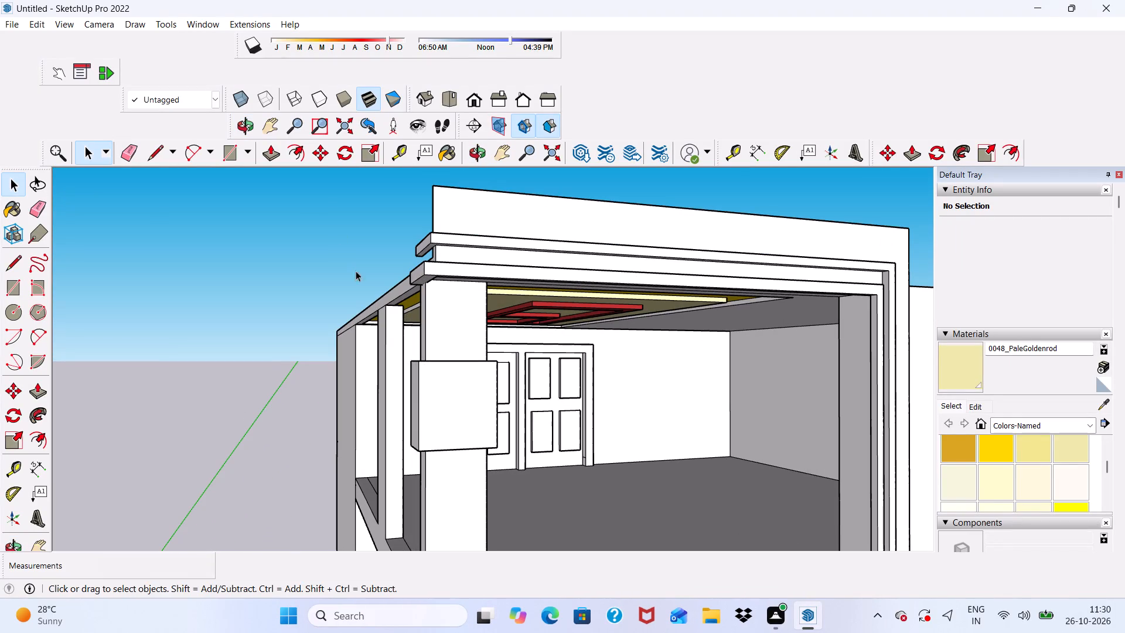
{"action": "left_click", "coordinate": [230, 156]}
{"action": "scroll", "coordinate": [422, 460], "scroll_direction": "up", "scroll_amount": 2}
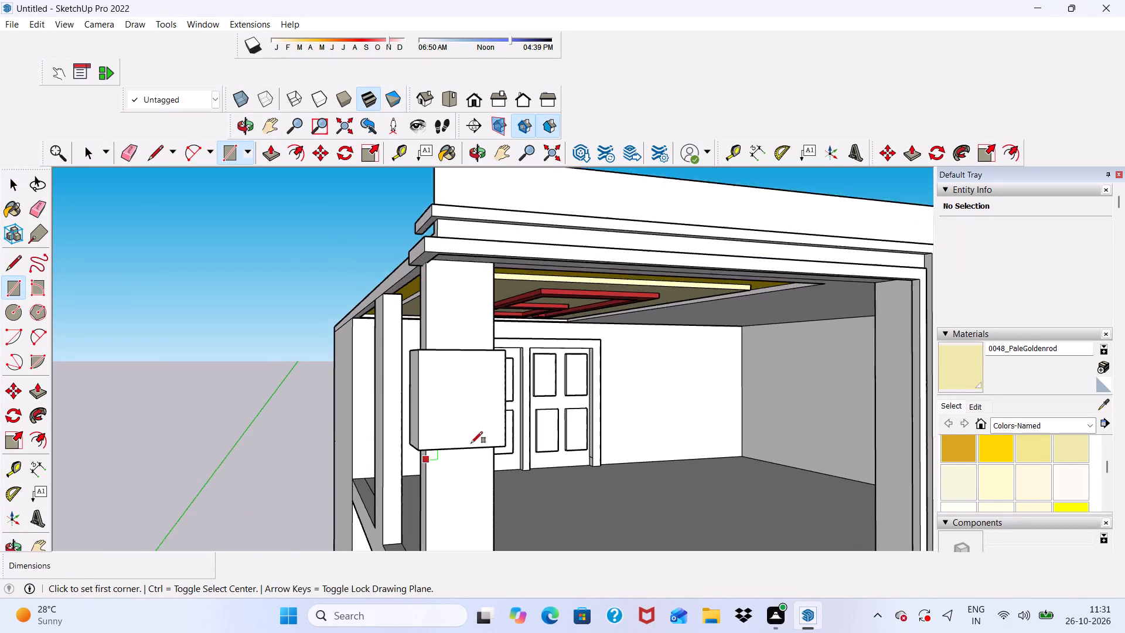
{"action": "scroll", "coordinate": [471, 443], "scroll_direction": "up", "scroll_amount": 1}
{"action": "scroll", "coordinate": [408, 334], "scroll_direction": "up", "scroll_amount": 3}
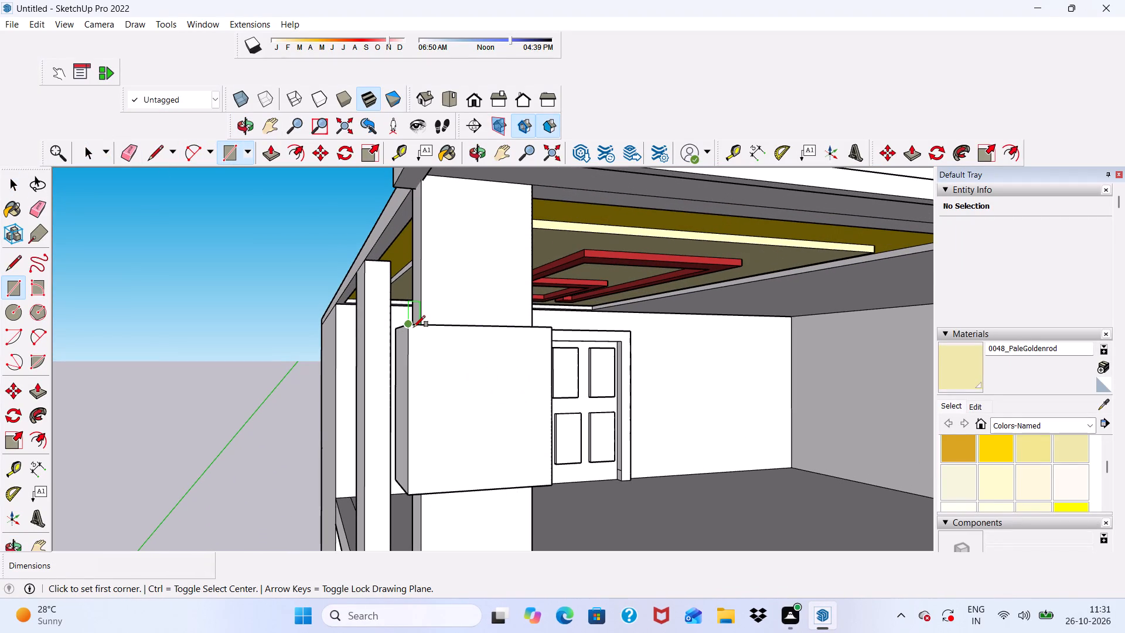
{"action": "left_click", "coordinate": [410, 327]}
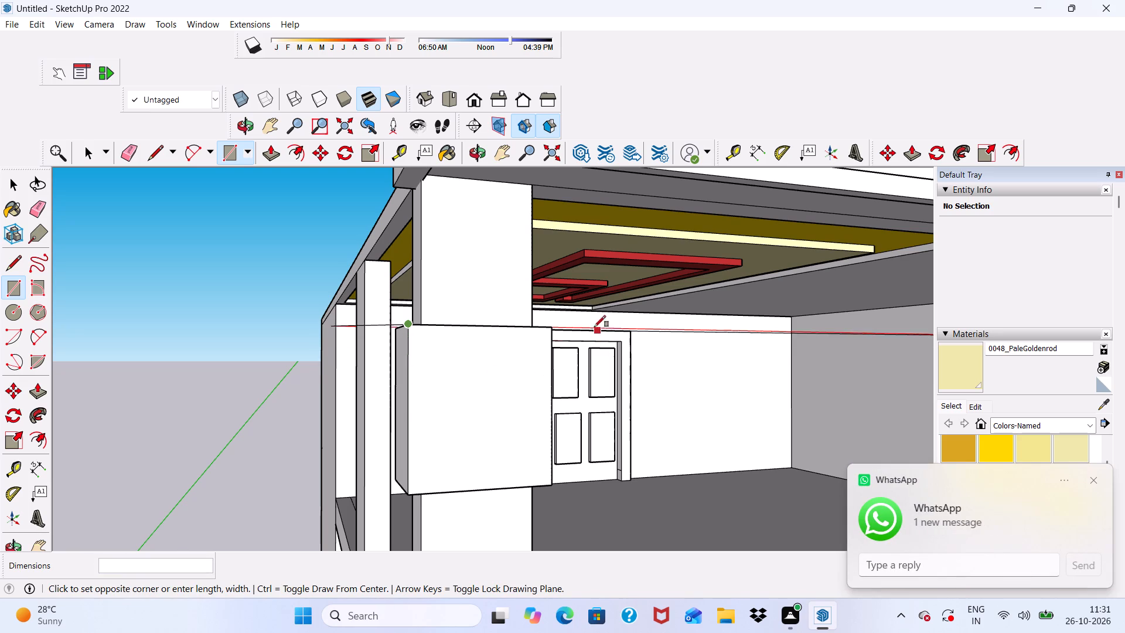
{"action": "scroll", "coordinate": [547, 365], "scroll_direction": "up", "scroll_amount": 5}
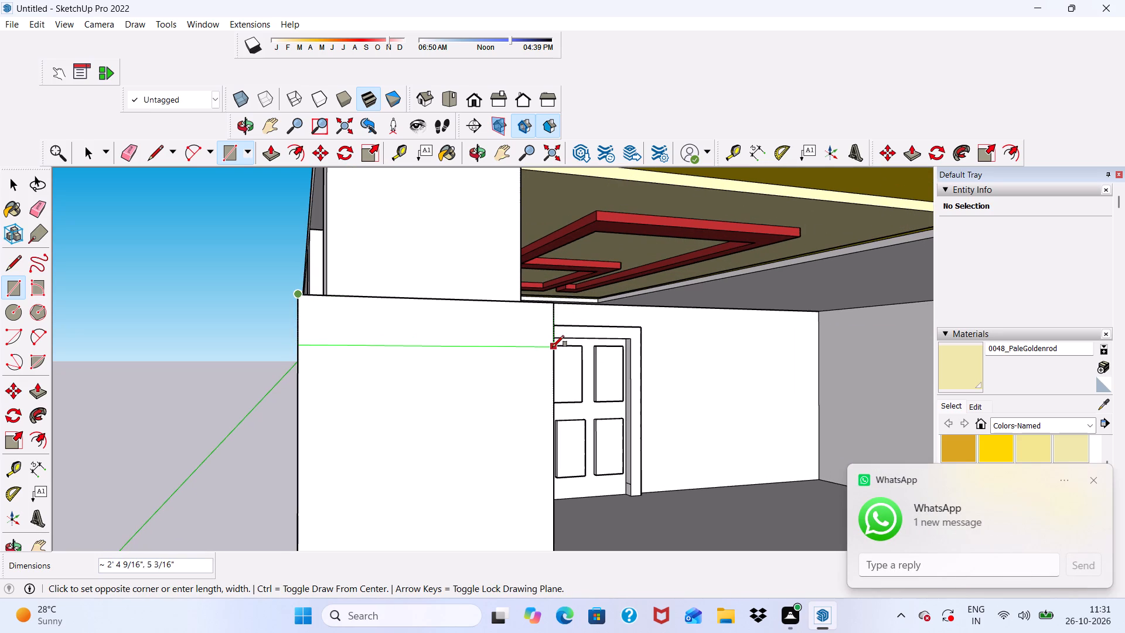
{"action": "left_click", "coordinate": [553, 347]}
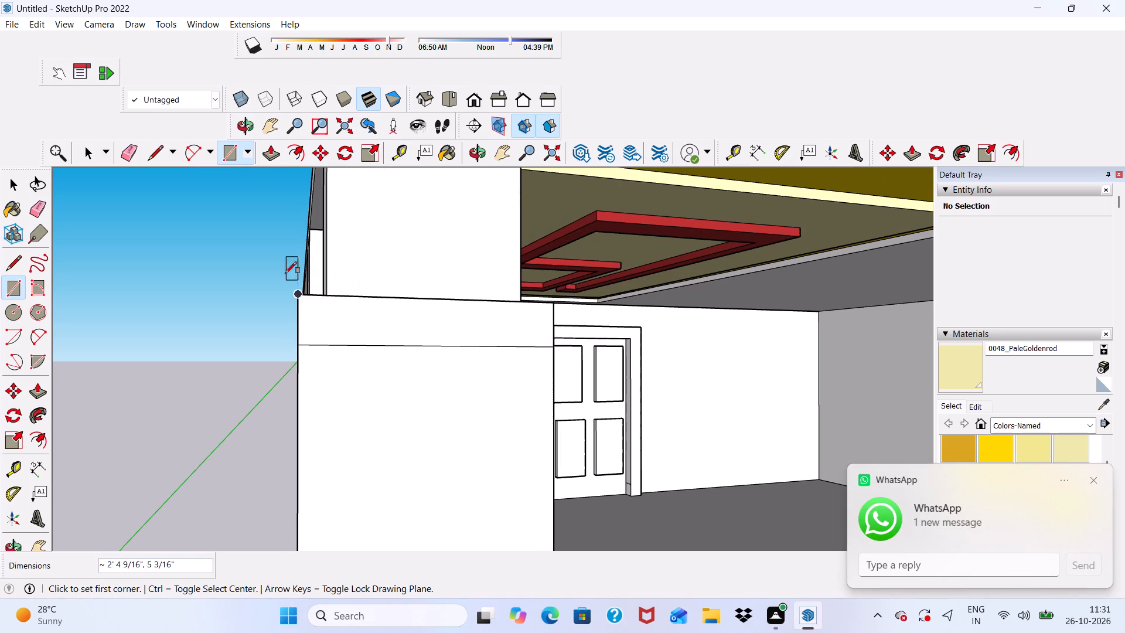
Copy the top rectangular band straight down the block's front face, leaving a gap below the original.
{"action": "key", "text": "space"}
{"action": "double_click", "coordinate": [325, 314]}
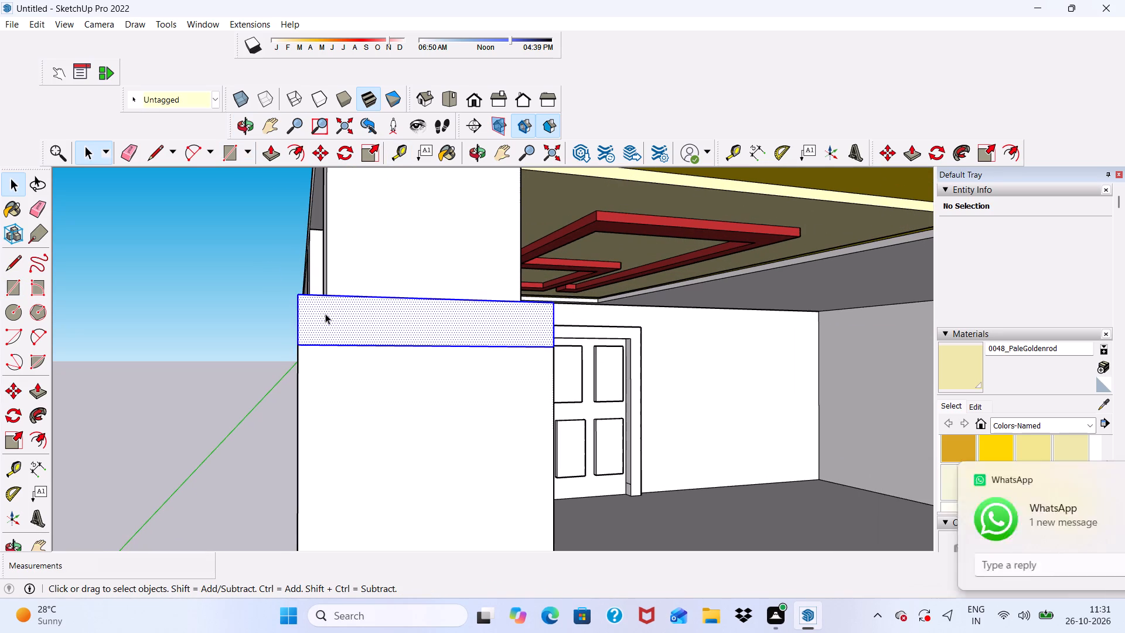
{"action": "left_click", "coordinate": [322, 151]}
{"action": "left_click", "coordinate": [357, 315]}
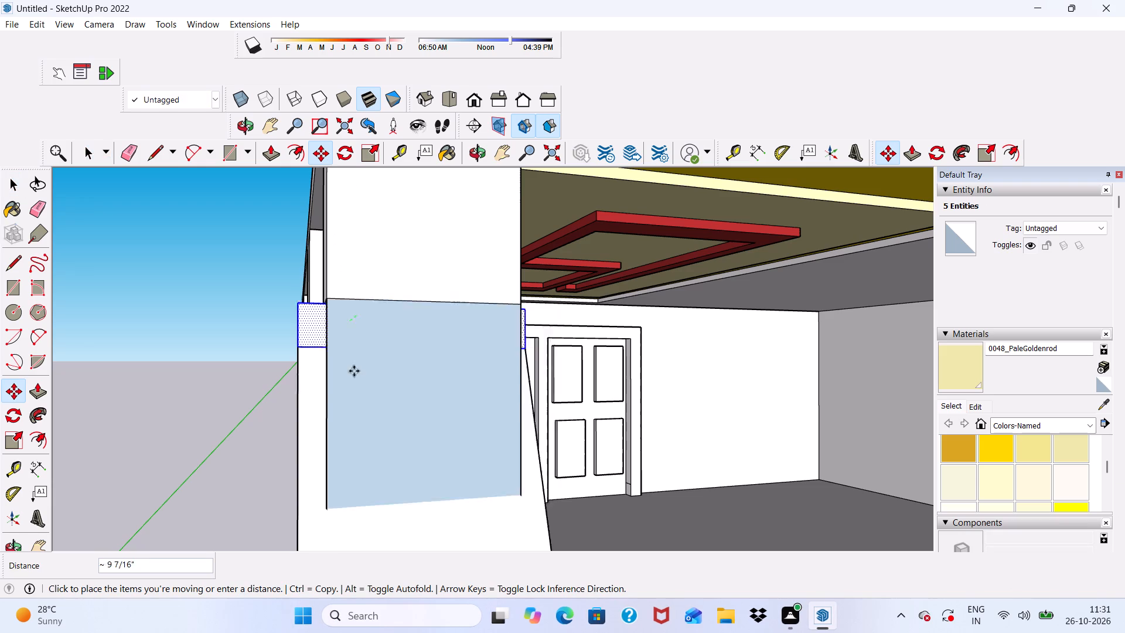
{"action": "scroll", "coordinate": [347, 401], "scroll_direction": "down", "scroll_amount": 4}
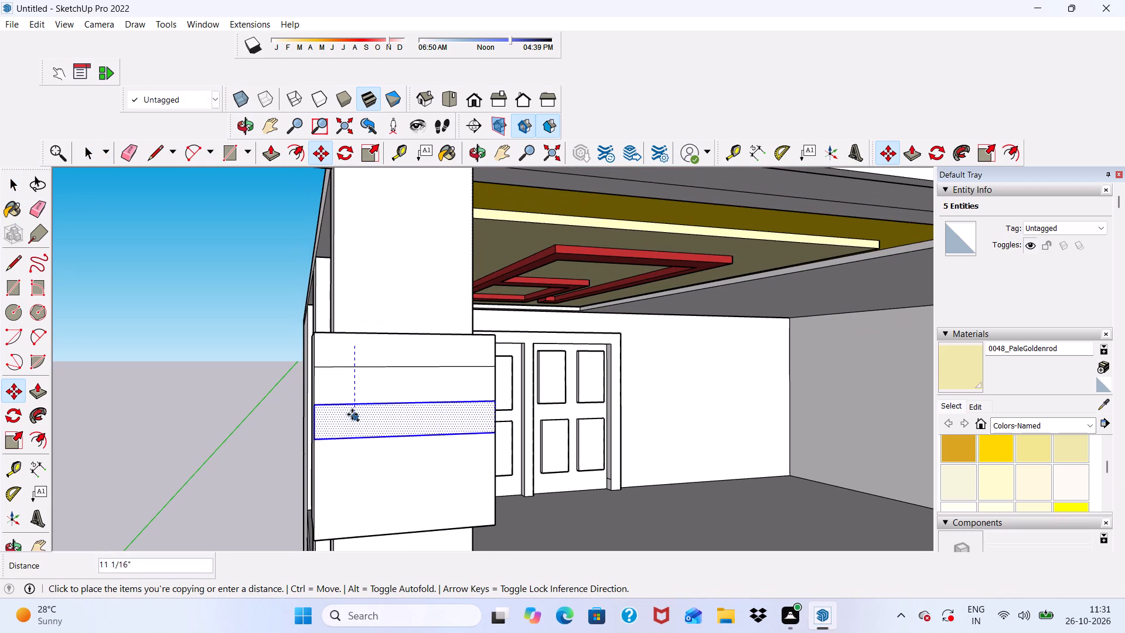
{"action": "left_click", "coordinate": [353, 407]}
{"action": "left_click", "coordinate": [360, 415]}
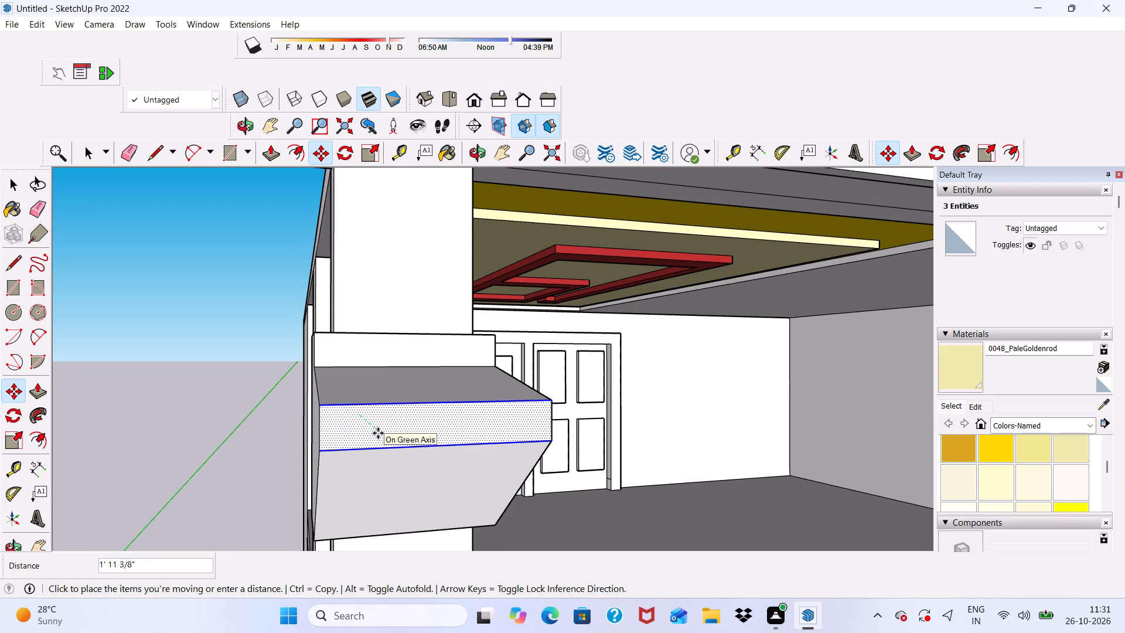
{"action": "key", "text": "space"}
{"action": "key", "text": "shift+asterisk"}
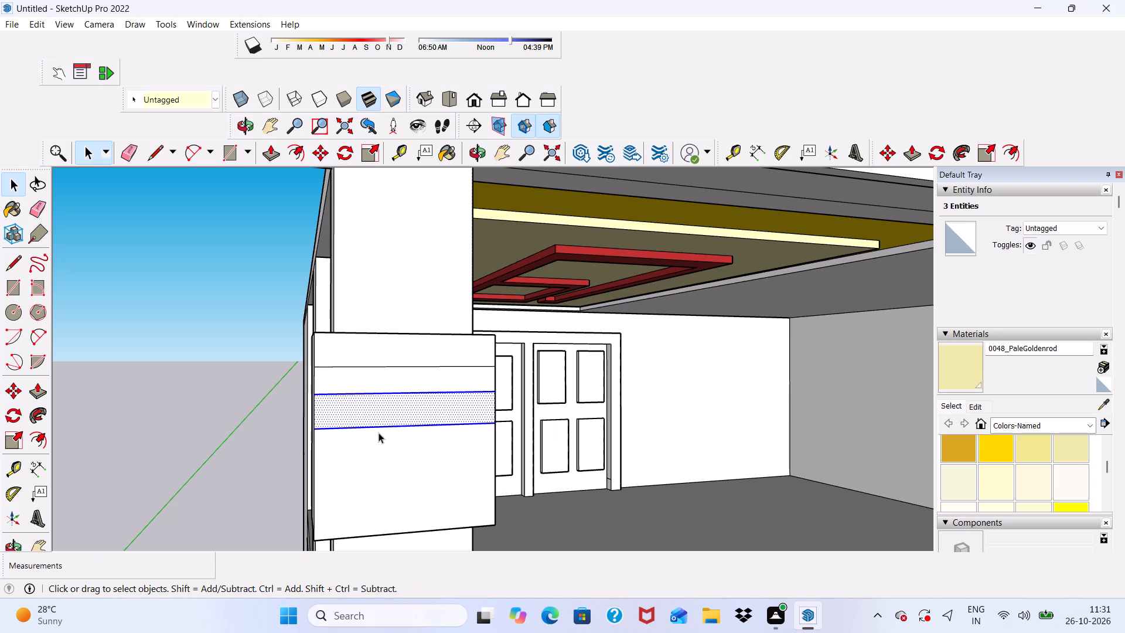
Copy the second band's face straight down to form a third band, leaving a similar gap between them.
{"action": "scroll", "coordinate": [369, 420], "scroll_direction": "up", "scroll_amount": 1}
{"action": "left_click", "coordinate": [372, 421]}
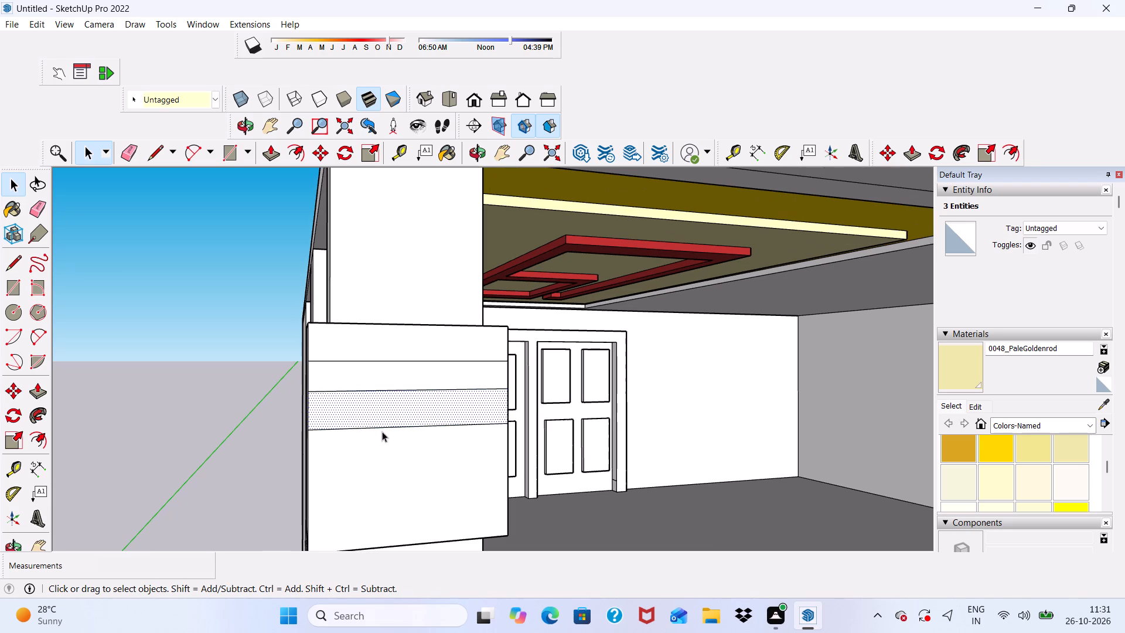
{"action": "left_click", "coordinate": [319, 146]}
{"action": "left_click", "coordinate": [358, 411]}
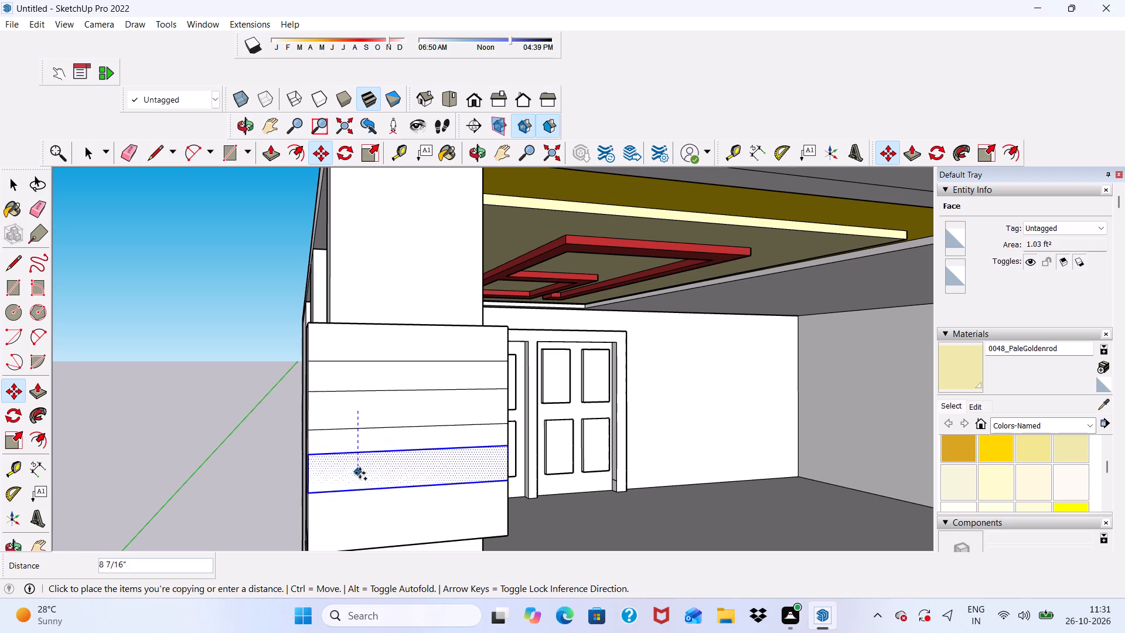
{"action": "left_click", "coordinate": [360, 474]}
Copy the third band straight down 8" to the bottom edge of the block's front face, and clear the selection.
{"action": "left_click", "coordinate": [360, 479]}
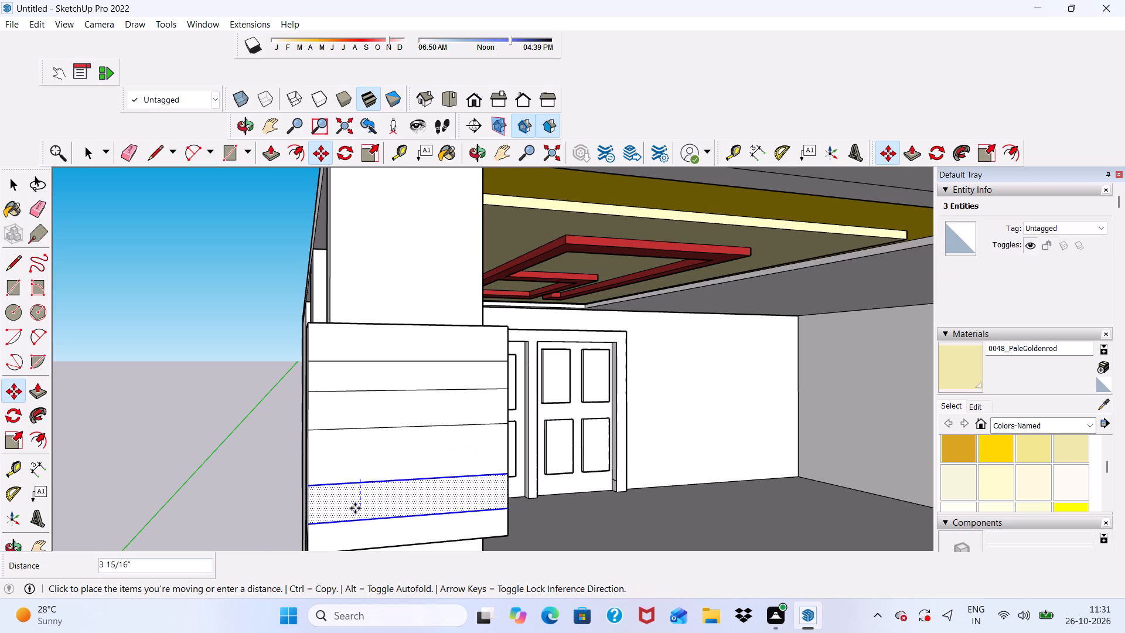
{"action": "scroll", "coordinate": [350, 467], "scroll_direction": "down", "scroll_amount": 4}
{"action": "scroll", "coordinate": [362, 522], "scroll_direction": "up", "scroll_amount": 2}
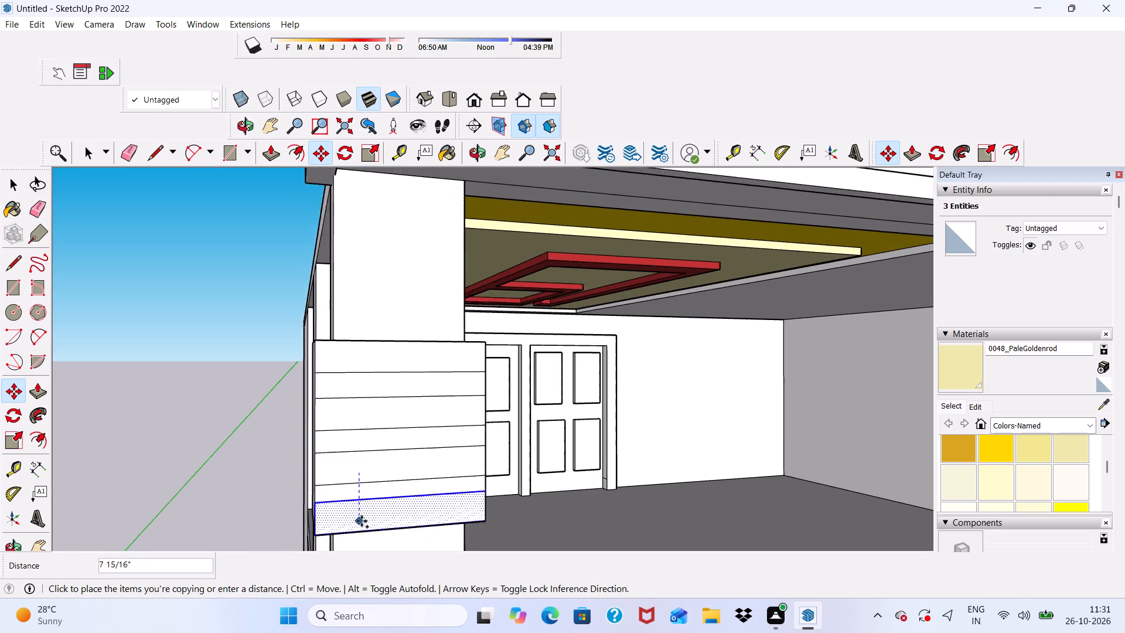
{"action": "scroll", "coordinate": [362, 521], "scroll_direction": "up", "scroll_amount": 2}
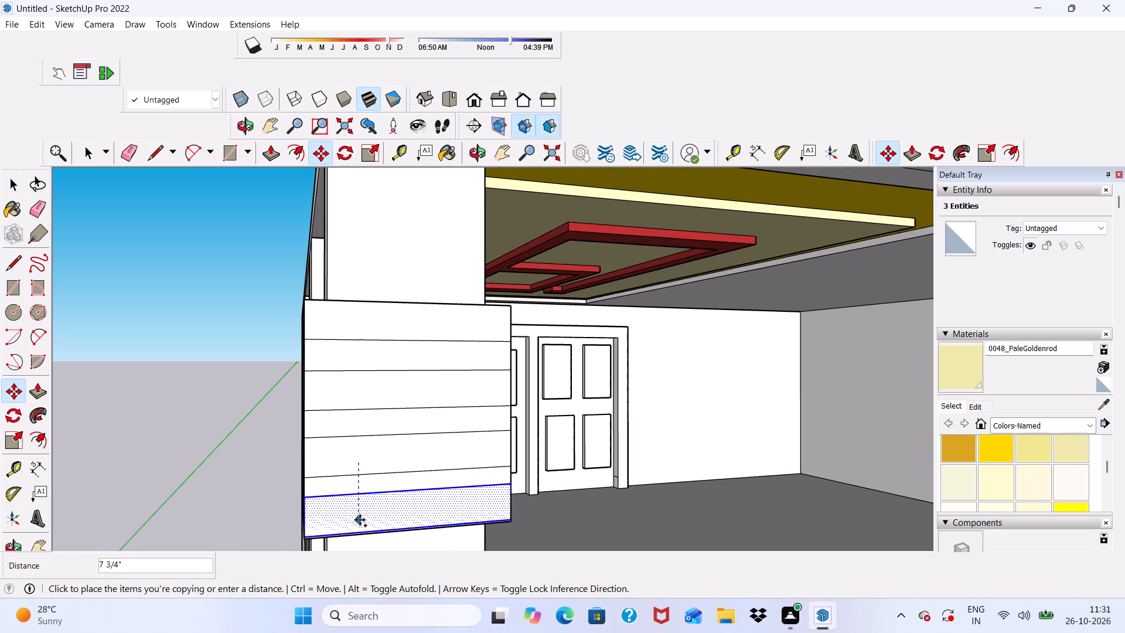
{"action": "left_click", "coordinate": [360, 522]}
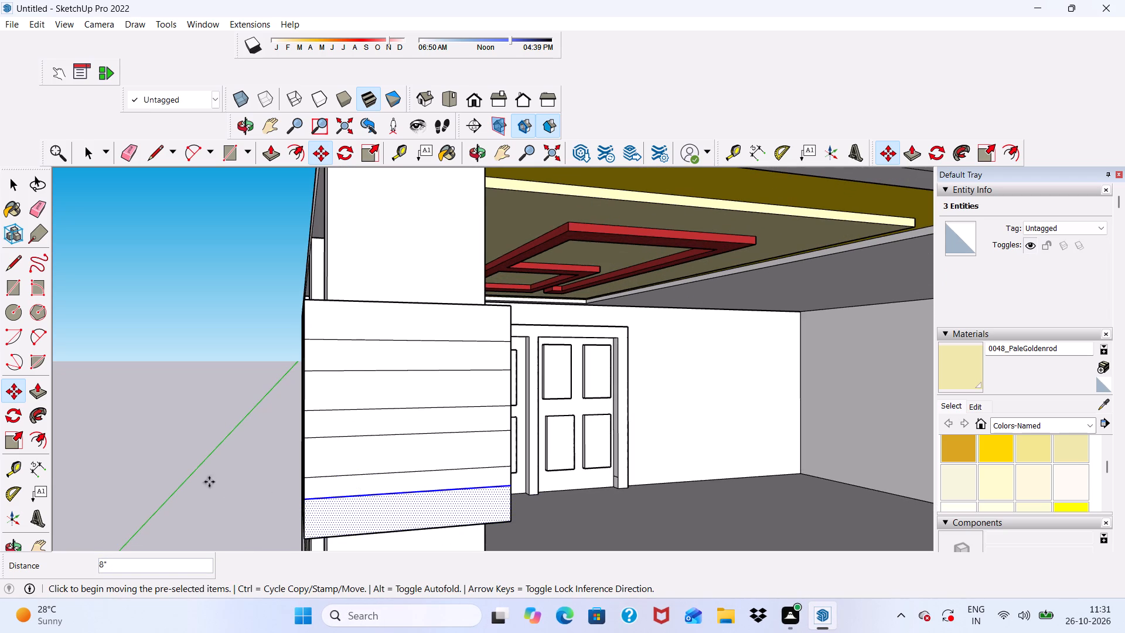
{"action": "key", "text": "space"}
{"action": "left_click", "coordinate": [199, 481]}
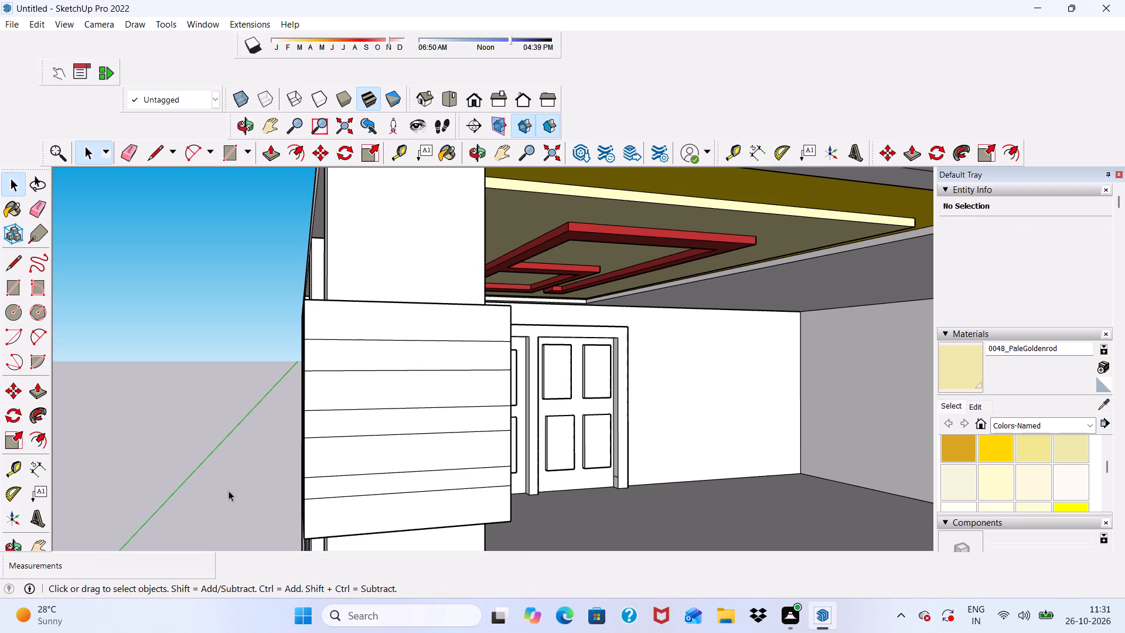
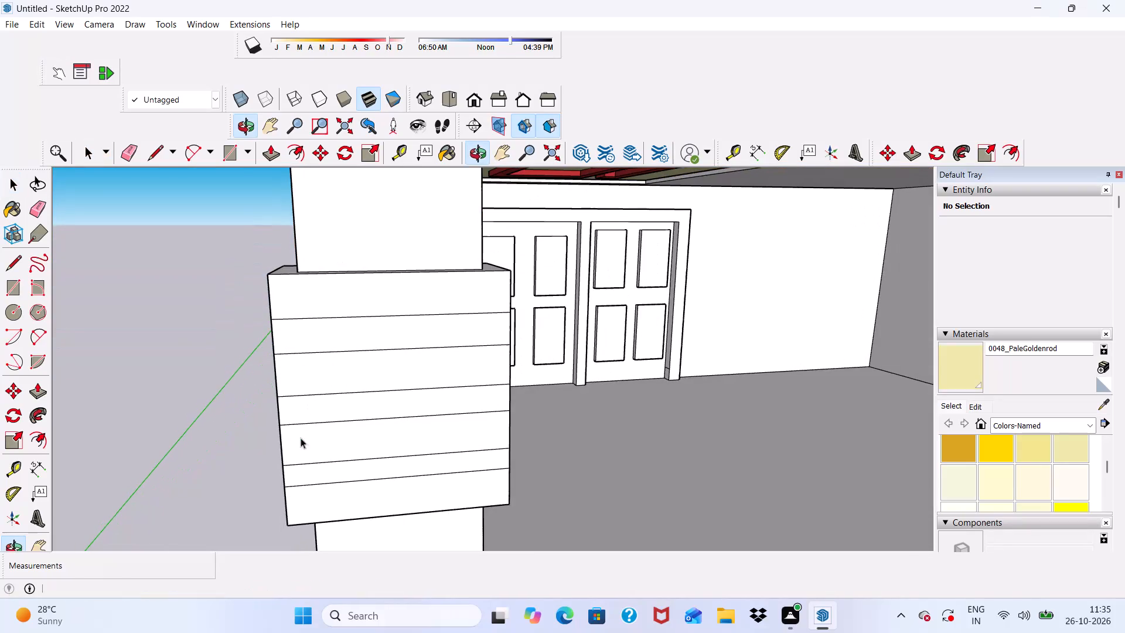
Push/Pull the top band on the block's front face outward by 3".
{"action": "scroll", "coordinate": [336, 282], "scroll_direction": "up", "scroll_amount": 3}
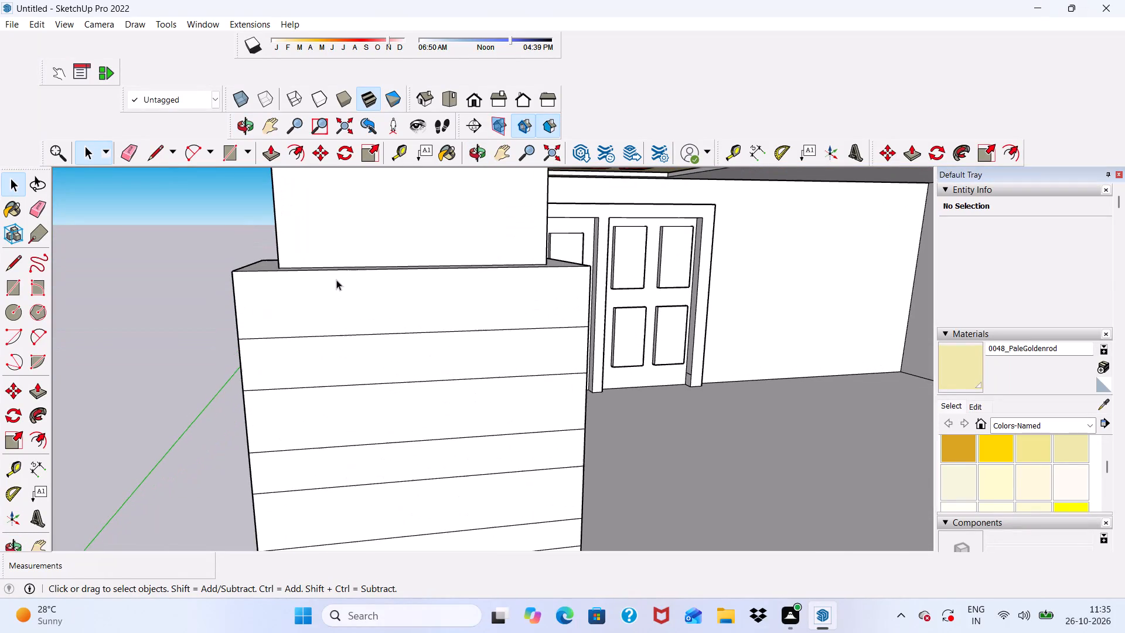
{"action": "scroll", "coordinate": [336, 280], "scroll_direction": "up", "scroll_amount": 1}
{"action": "left_click", "coordinate": [327, 295]}
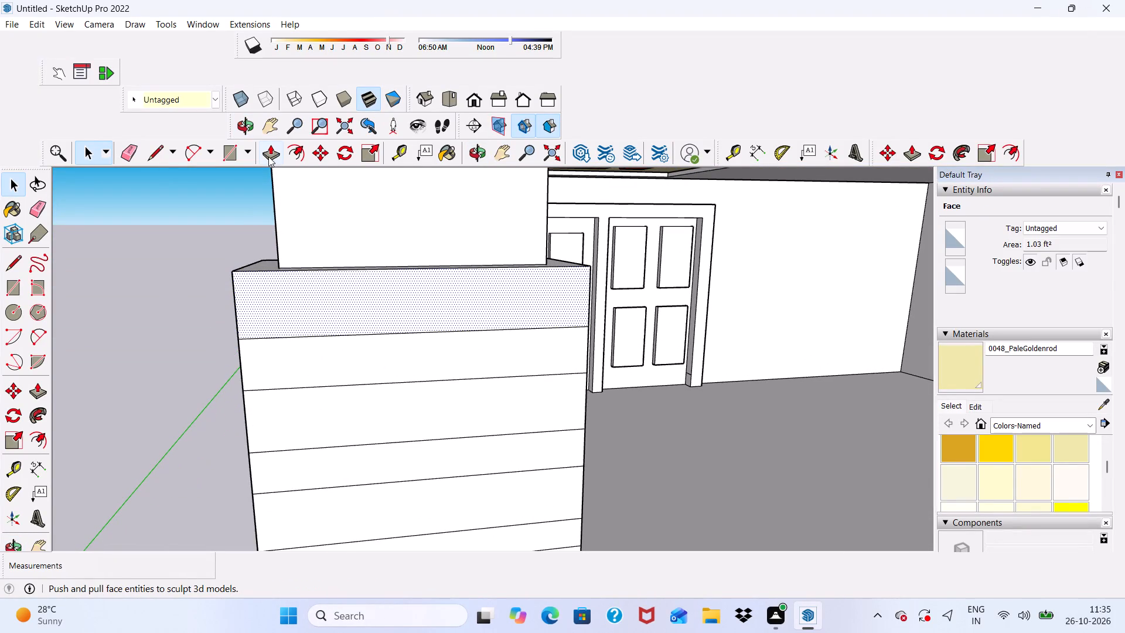
{"action": "left_click", "coordinate": [268, 156]}
{"action": "left_click", "coordinate": [250, 306]}
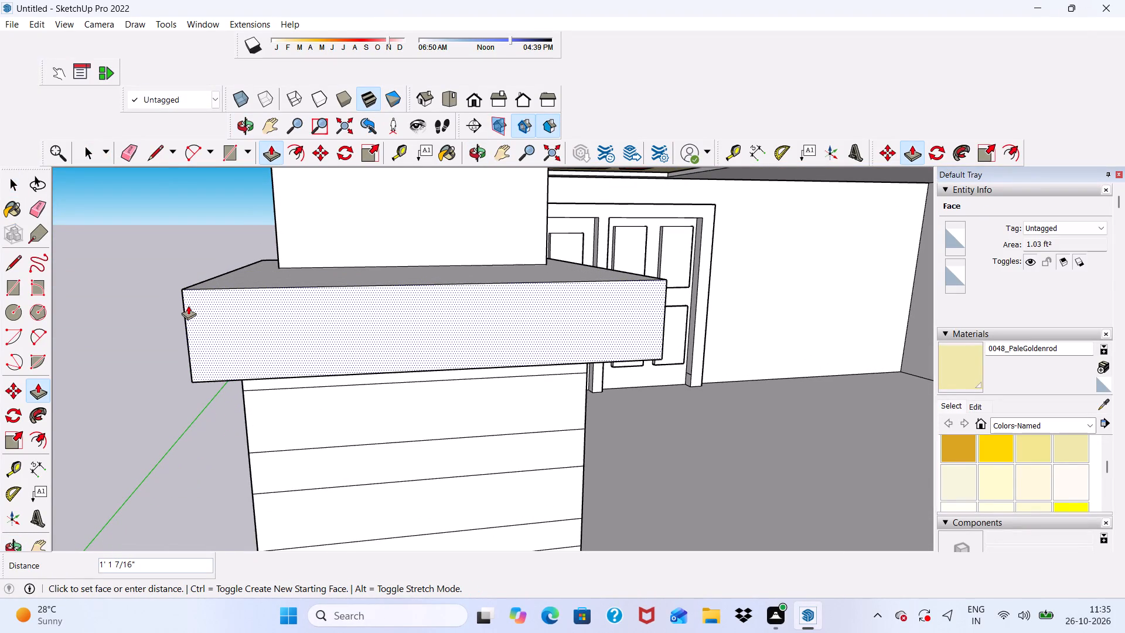
{"action": "key", "text": "3"}
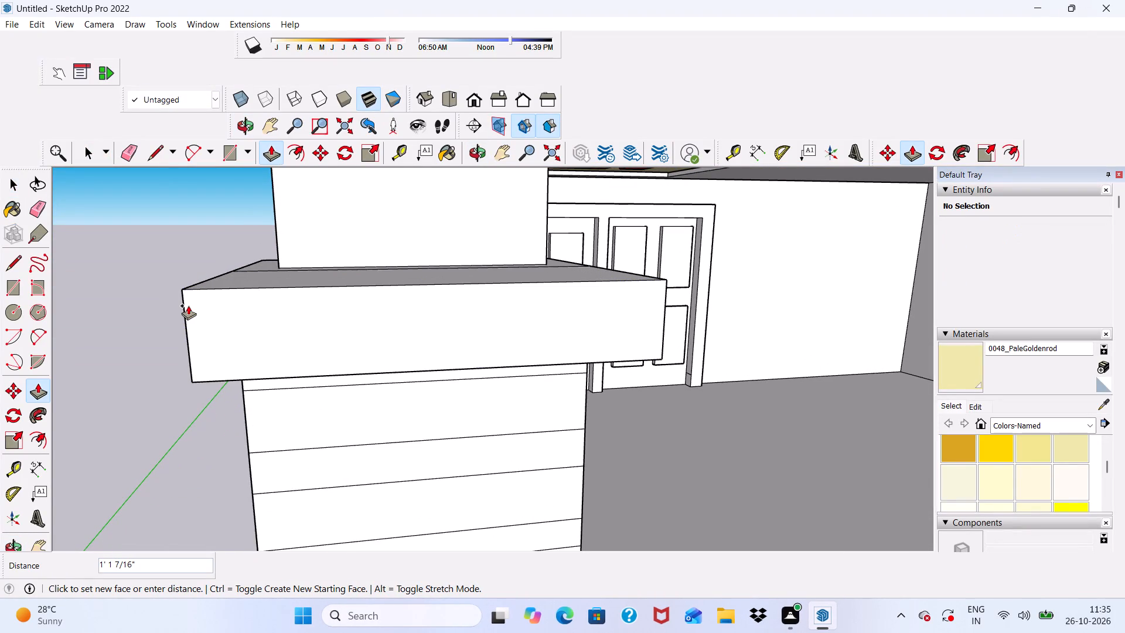
{"action": "key", "text": "shift+quotedbl"}
{"action": "key", "text": "Return"}
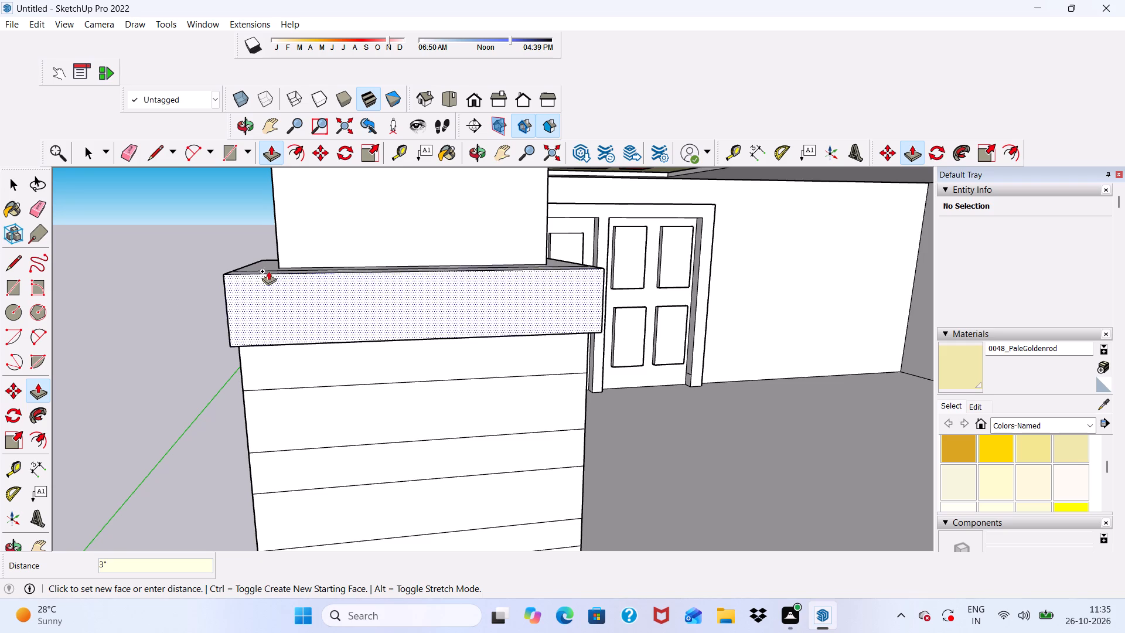
Extend the projecting band's right end face about 1 1/2" sideways beyond the block's right side.
{"action": "scroll", "coordinate": [301, 265], "scroll_direction": "down", "scroll_amount": 5}
{"action": "middle_click_drag", "start_coordinate": [284, 325], "coordinate": [103, 362]}
{"action": "scroll", "coordinate": [478, 284], "scroll_direction": "up", "scroll_amount": 7}
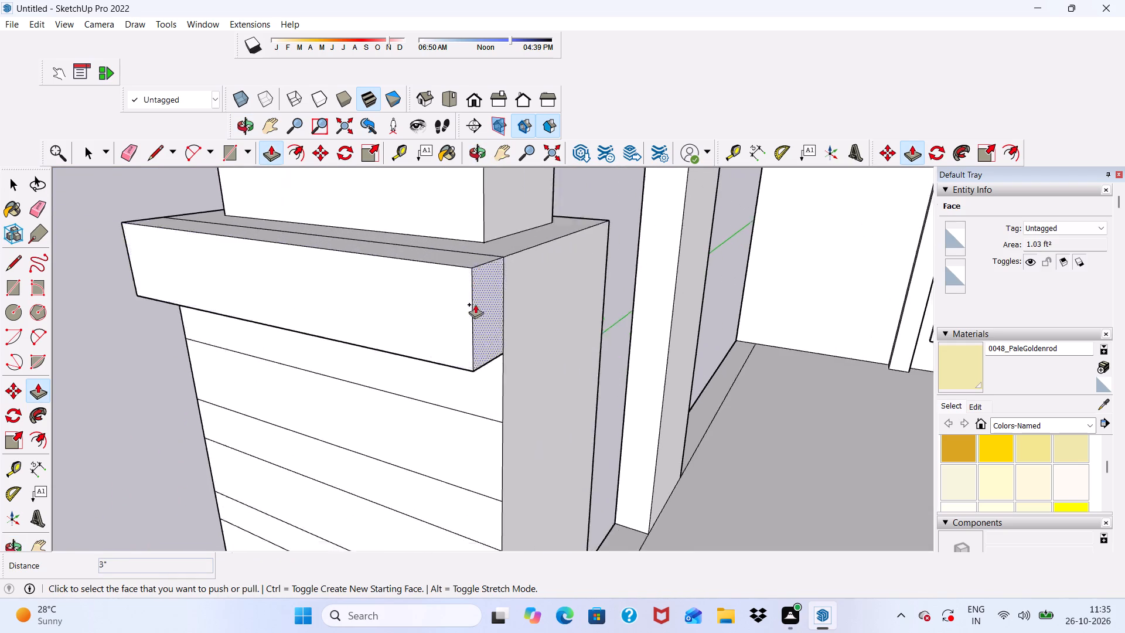
{"action": "scroll", "coordinate": [475, 304], "scroll_direction": "up", "scroll_amount": 12}
{"action": "left_click", "coordinate": [485, 306]}
{"action": "middle_click_drag", "start_coordinate": [528, 312], "coordinate": [448, 329]}
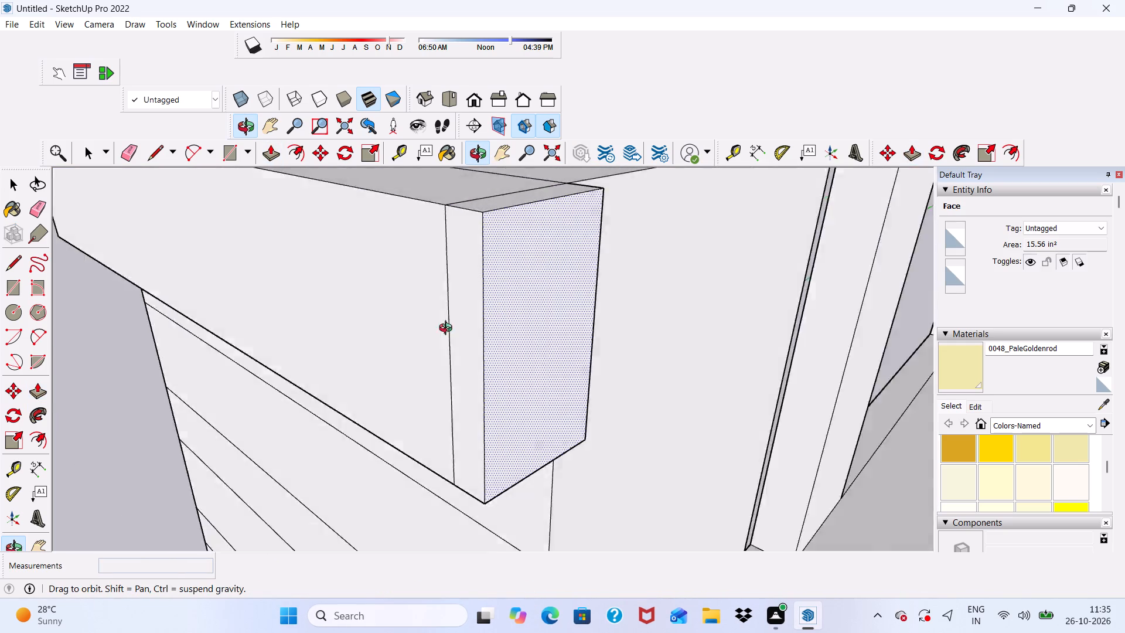
{"action": "middle_click_drag", "start_coordinate": [448, 329], "coordinate": [118, 336]}
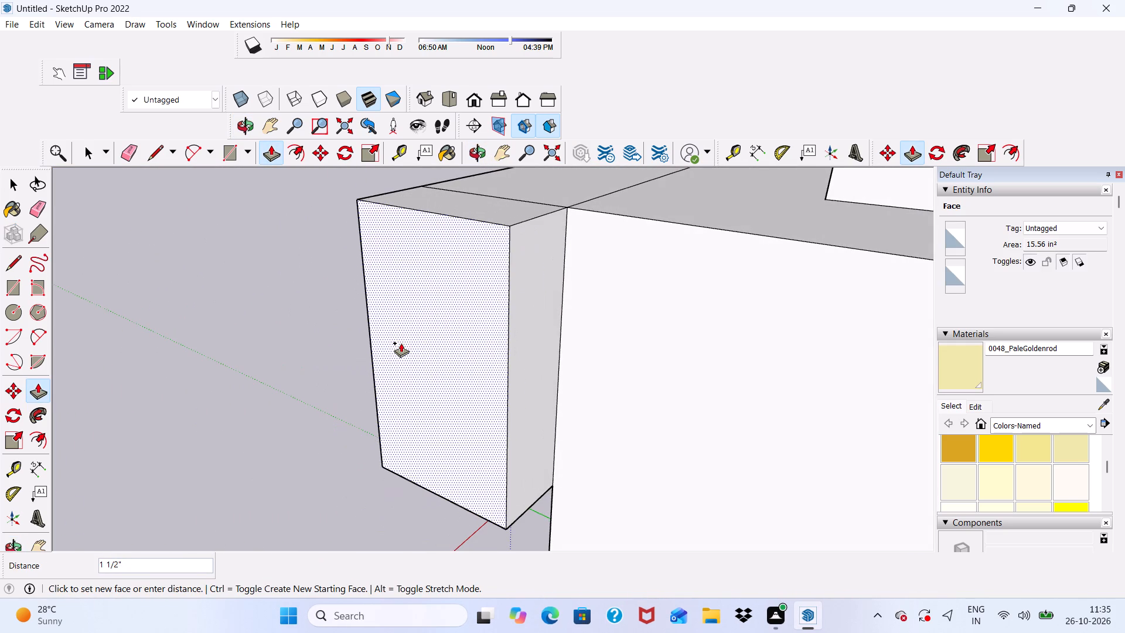
{"action": "left_click", "coordinate": [401, 343]}
Pull the extension's rear-facing end back along the block's right side by 1' 3" to the block's back edge.
{"action": "scroll", "coordinate": [531, 330], "scroll_direction": "up", "scroll_amount": 5}
{"action": "left_click", "coordinate": [518, 325]}
{"action": "scroll", "coordinate": [478, 328], "scroll_direction": "down", "scroll_amount": 3}
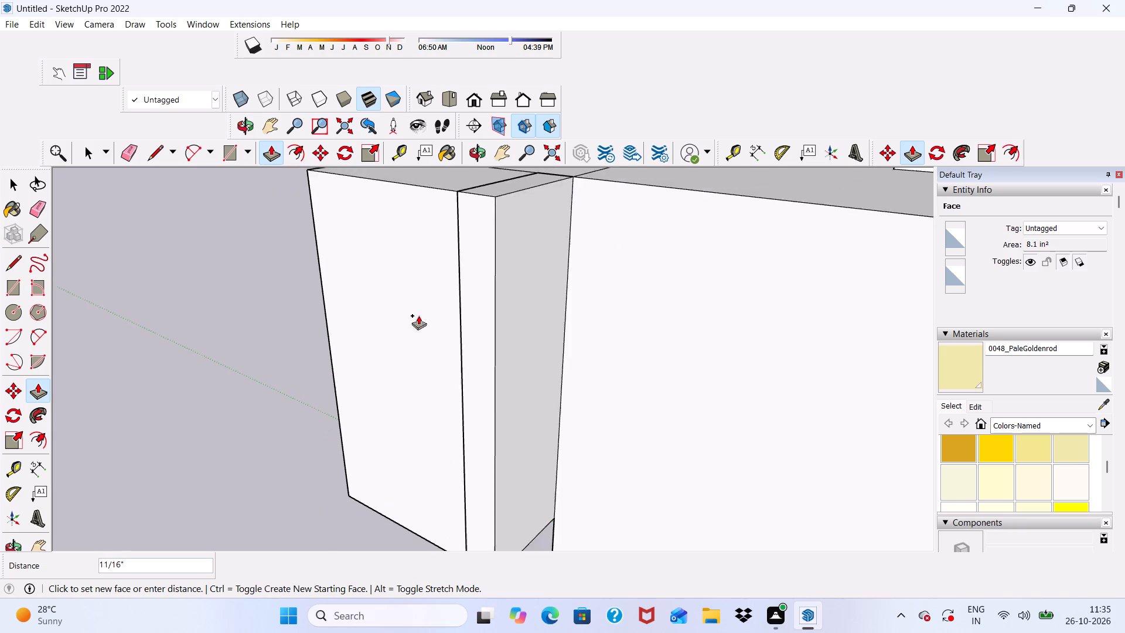
{"action": "scroll", "coordinate": [404, 319], "scroll_direction": "down", "scroll_amount": 17}
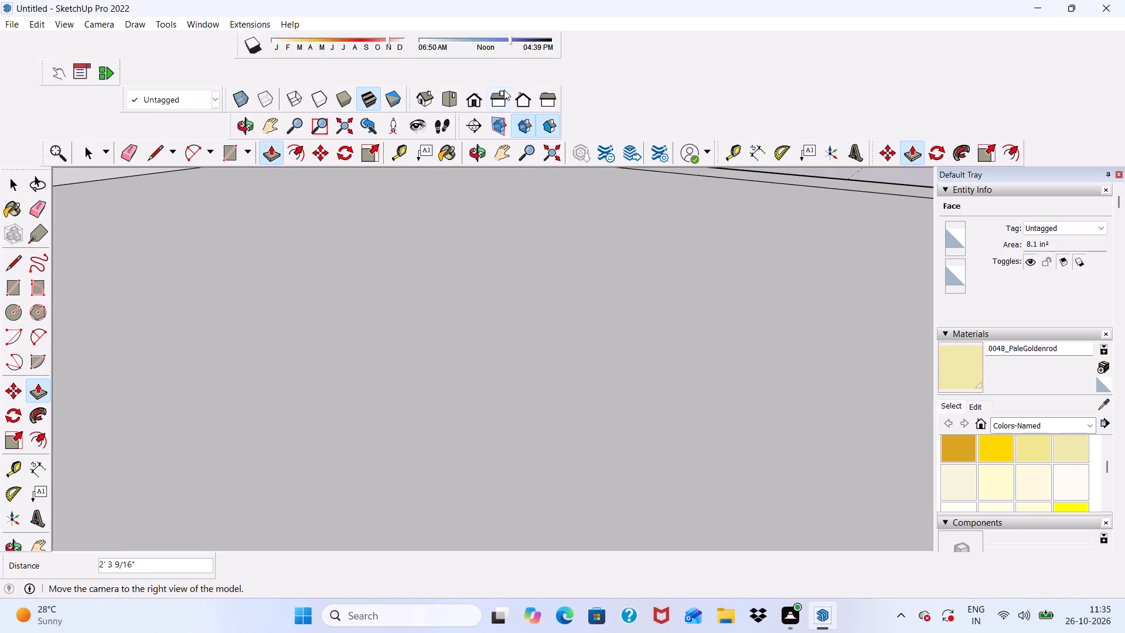
{"action": "left_click", "coordinate": [470, 96]}
{"action": "scroll", "coordinate": [364, 215], "scroll_direction": "down", "scroll_amount": 3}
{"action": "scroll", "coordinate": [623, 254], "scroll_direction": "up", "scroll_amount": 2}
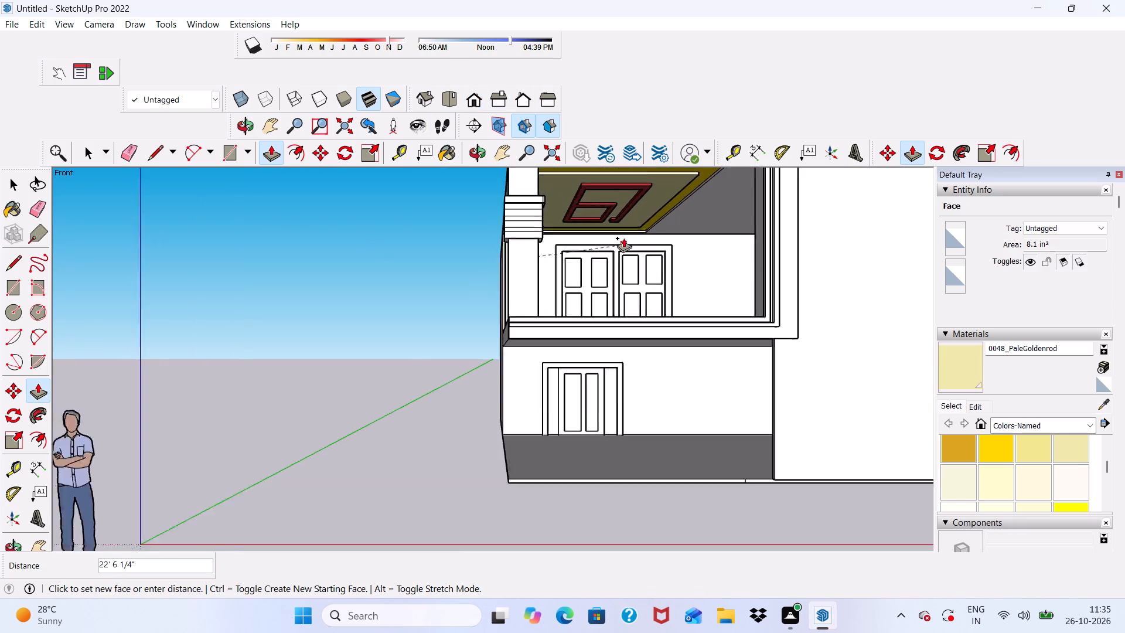
{"action": "scroll", "coordinate": [623, 238], "scroll_direction": "up", "scroll_amount": 3}
{"action": "middle_click_drag", "start_coordinate": [618, 231], "coordinate": [538, 305]}
{"action": "scroll", "coordinate": [306, 326], "scroll_direction": "up", "scroll_amount": 10}
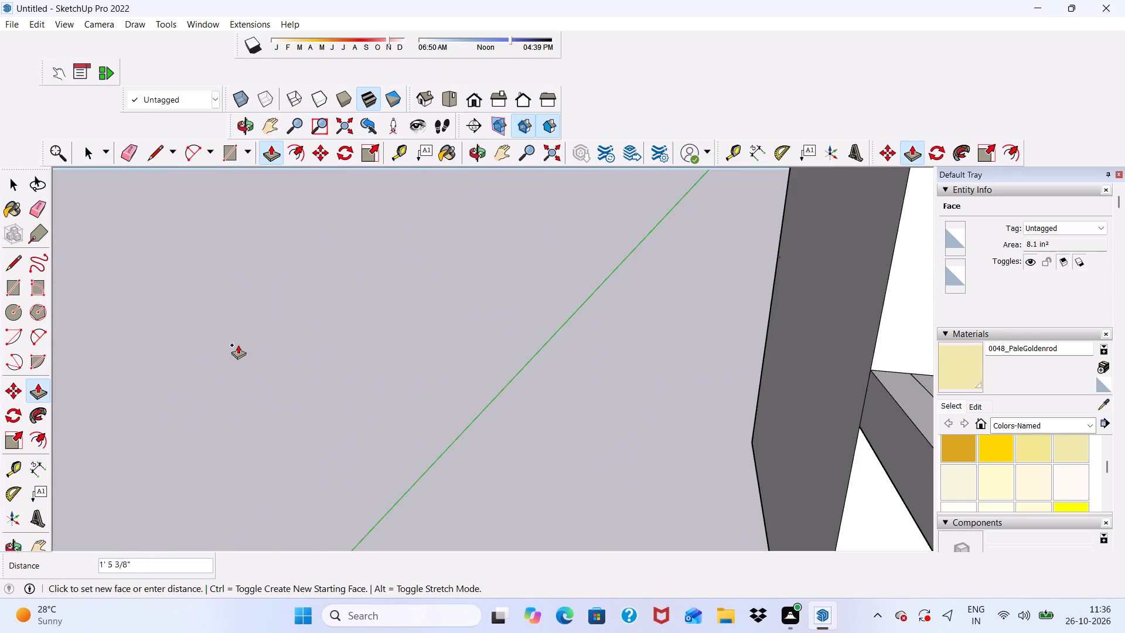
{"action": "scroll", "coordinate": [282, 350], "scroll_direction": "down", "scroll_amount": 7}
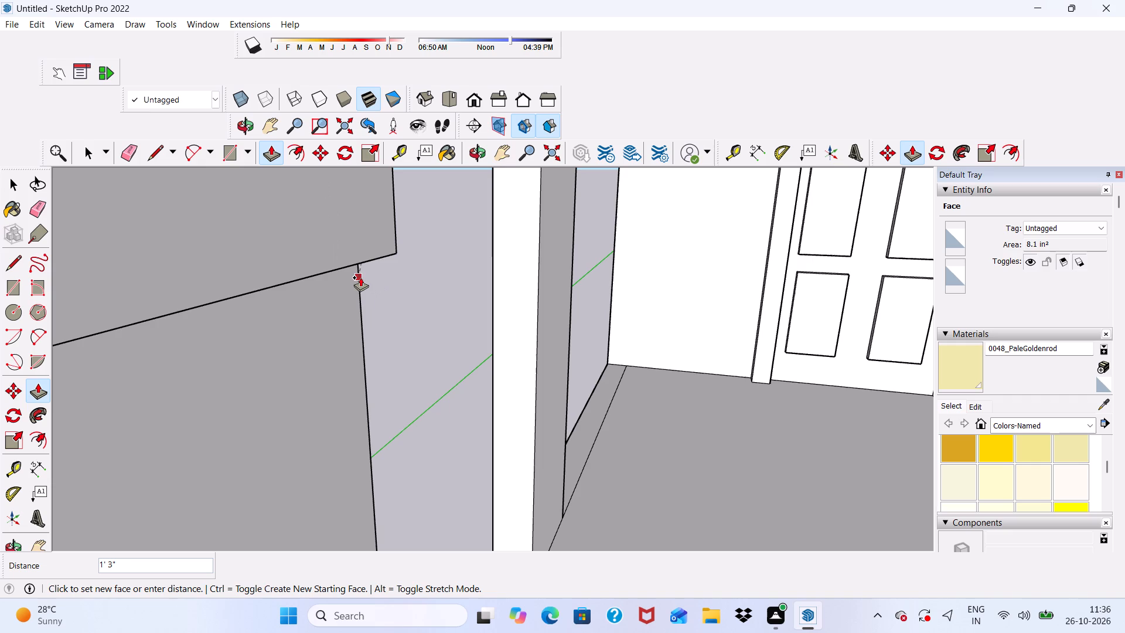
{"action": "left_click", "coordinate": [361, 277]}
Extend the right-side strip's end about 2 11/16" past the block's back face.
{"action": "scroll", "coordinate": [275, 325], "scroll_direction": "down", "scroll_amount": 5}
{"action": "middle_click_drag", "start_coordinate": [282, 335], "coordinate": [400, 406]}
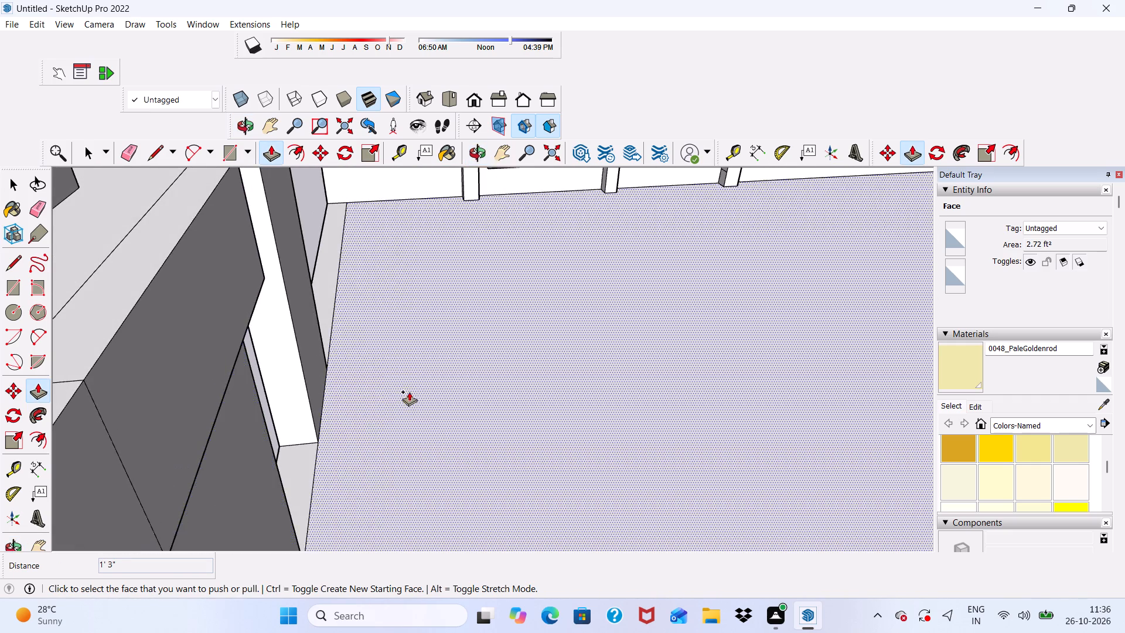
{"action": "scroll", "coordinate": [407, 390], "scroll_direction": "down", "scroll_amount": 5}
{"action": "middle_click_drag", "start_coordinate": [285, 372], "coordinate": [572, 341]}
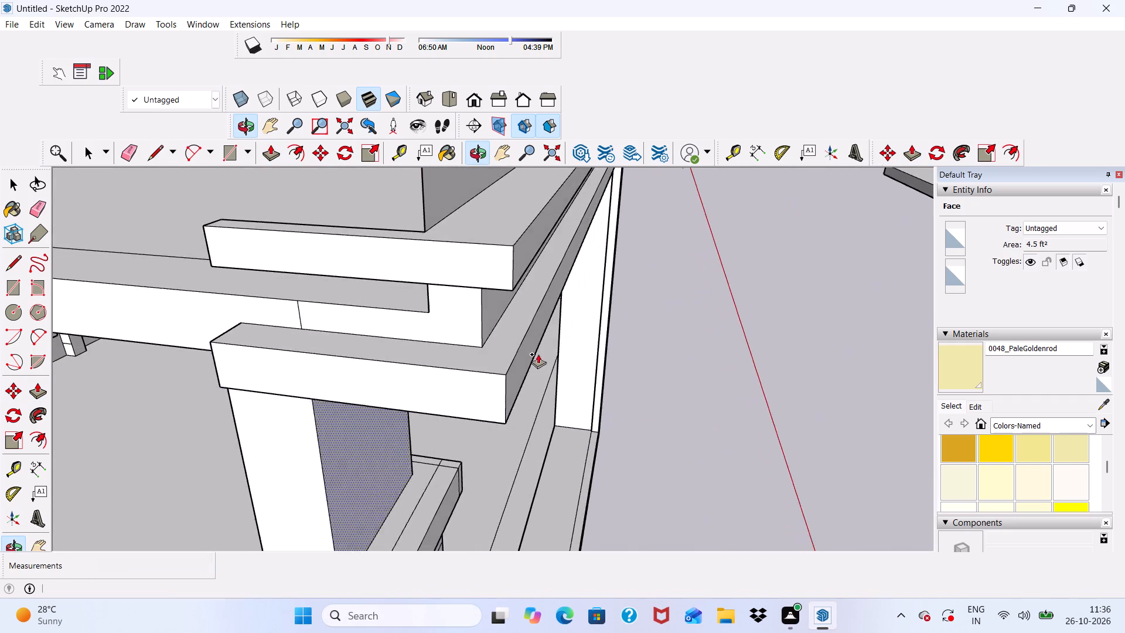
{"action": "scroll", "coordinate": [339, 467], "scroll_direction": "up", "scroll_amount": 5}
{"action": "scroll", "coordinate": [326, 447], "scroll_direction": "down", "scroll_amount": 5}
{"action": "middle_click_drag", "start_coordinate": [313, 448], "coordinate": [704, 360]}
{"action": "scroll", "coordinate": [476, 393], "scroll_direction": "down", "scroll_amount": 3}
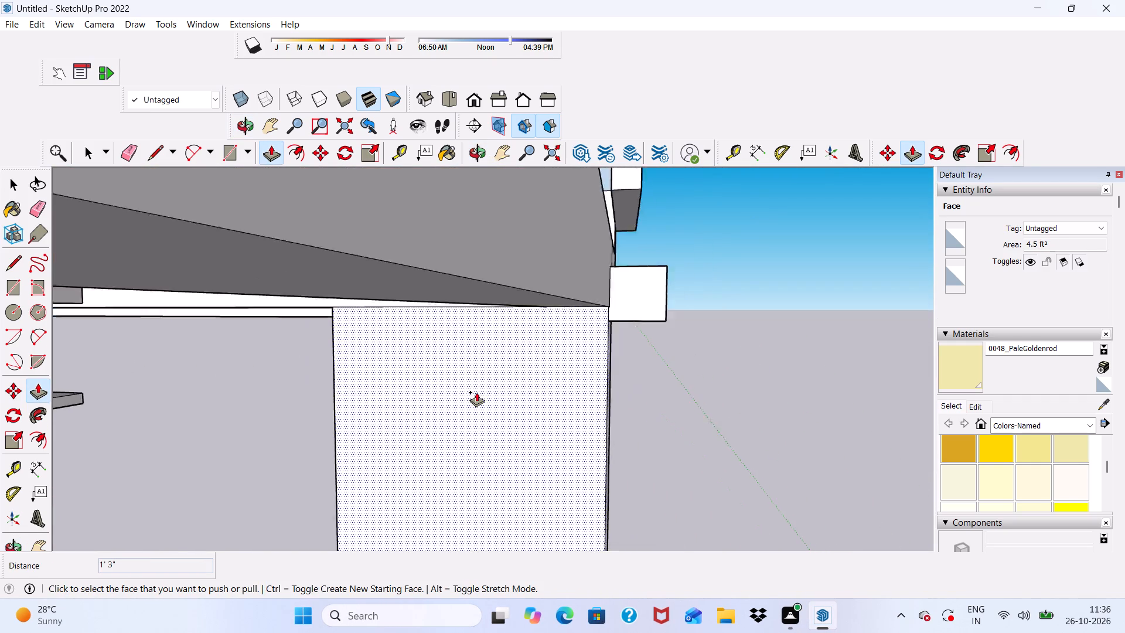
{"action": "scroll", "coordinate": [476, 392], "scroll_direction": "down", "scroll_amount": 1}
{"action": "scroll", "coordinate": [404, 449], "scroll_direction": "down", "scroll_amount": 3}
{"action": "scroll", "coordinate": [363, 547], "scroll_direction": "up", "scroll_amount": 2}
{"action": "scroll", "coordinate": [415, 455], "scroll_direction": "down", "scroll_amount": 5}
{"action": "scroll", "coordinate": [345, 558], "scroll_direction": "up", "scroll_amount": 6}
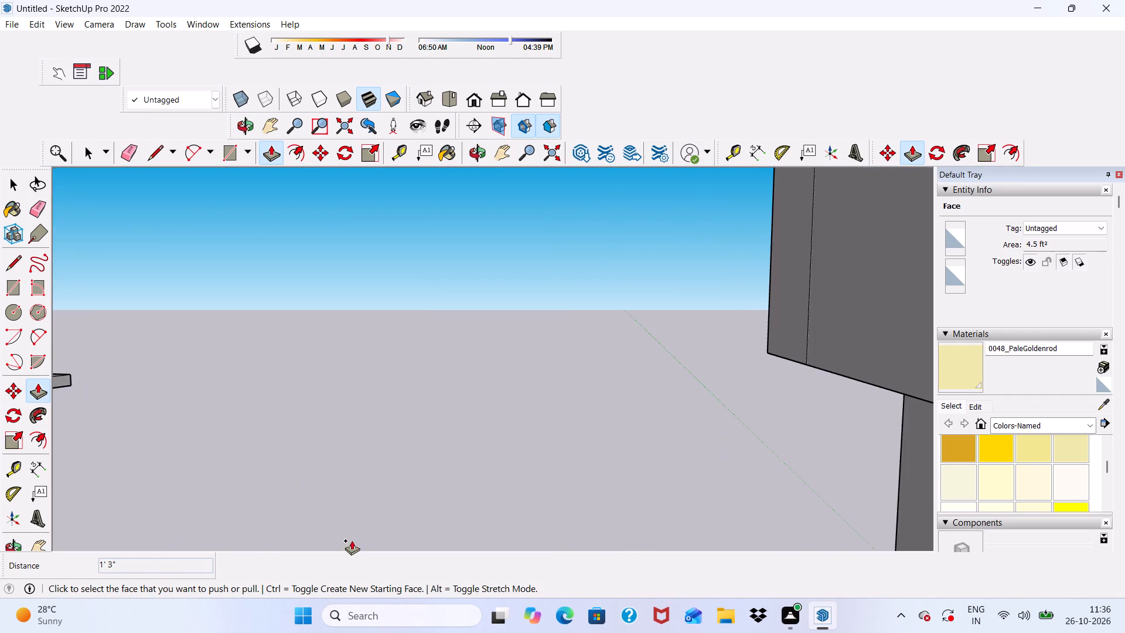
{"action": "scroll", "coordinate": [388, 444], "scroll_direction": "down", "scroll_amount": 3}
{"action": "scroll", "coordinate": [394, 452], "scroll_direction": "up", "scroll_amount": 9}
{"action": "scroll", "coordinate": [404, 455], "scroll_direction": "down", "scroll_amount": 2}
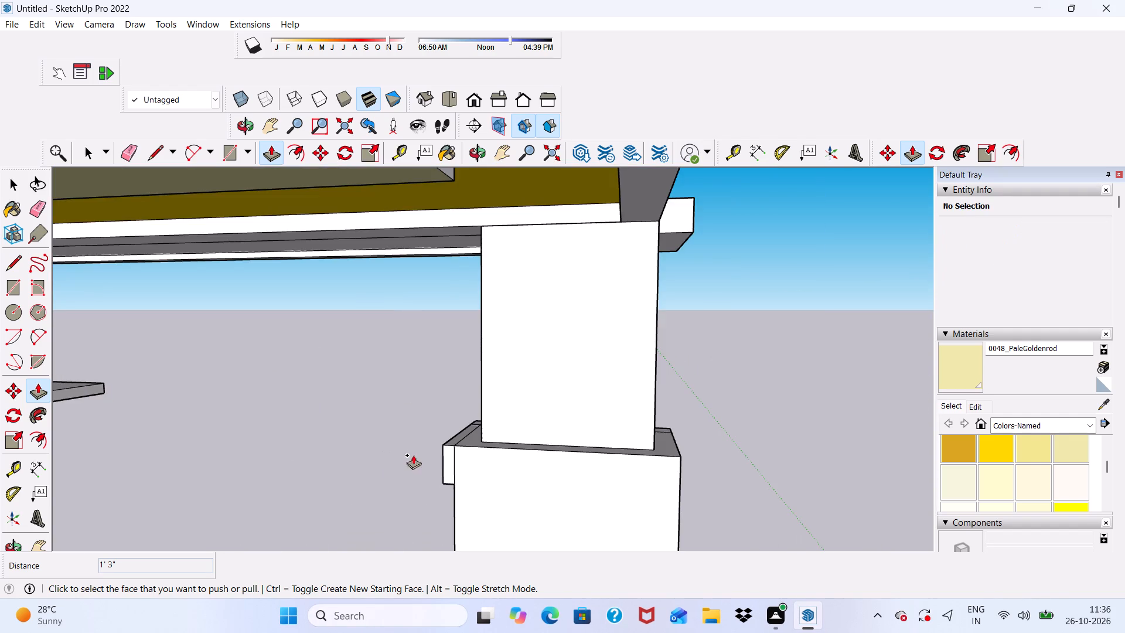
{"action": "scroll", "coordinate": [449, 458], "scroll_direction": "up", "scroll_amount": 5}
{"action": "left_click", "coordinate": [449, 458]}
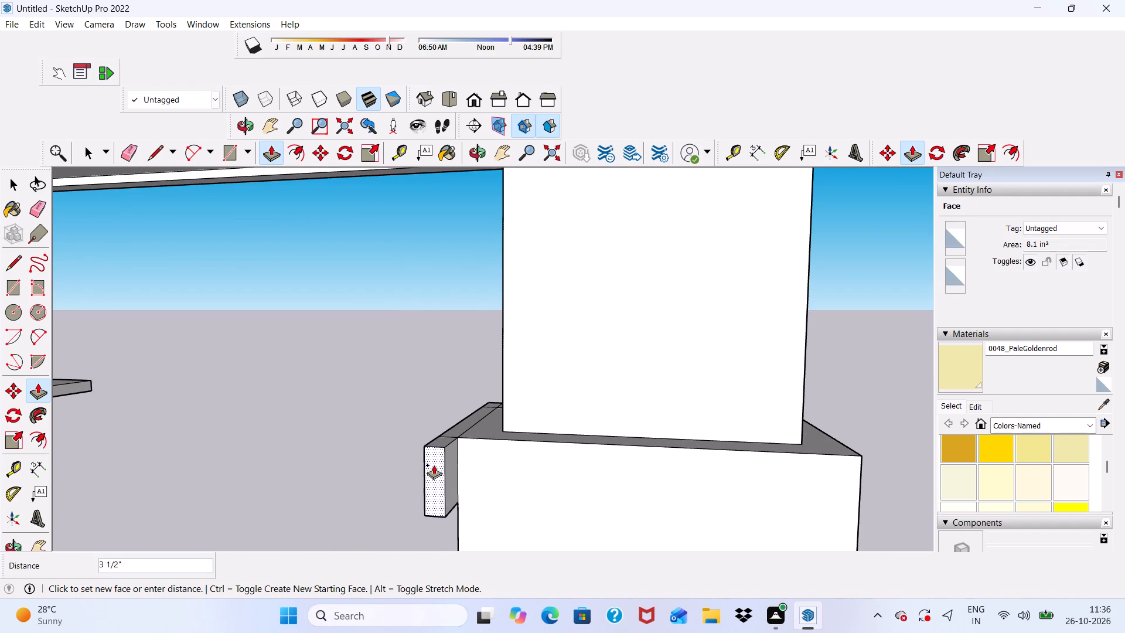
{"action": "left_click", "coordinate": [440, 467]}
Pull the strip's inner end face across the block's back by about 2' 4 9/16" to the opposite edge.
{"action": "scroll", "coordinate": [459, 467], "scroll_direction": "up", "scroll_amount": 4}
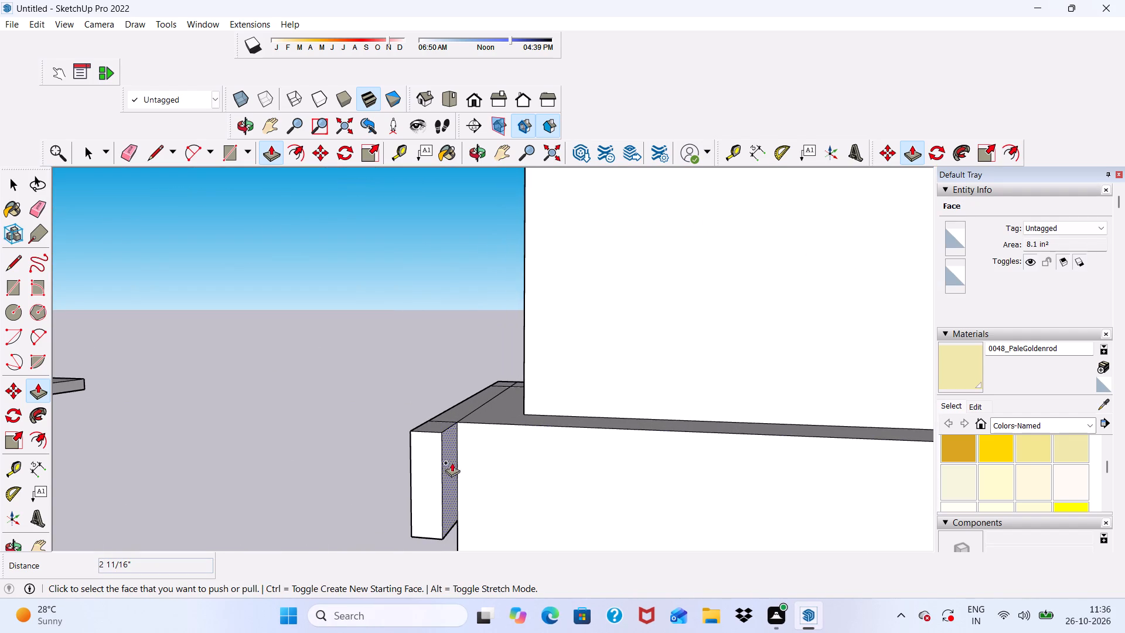
{"action": "left_click", "coordinate": [444, 461]}
{"action": "scroll", "coordinate": [481, 482], "scroll_direction": "down", "scroll_amount": 8}
{"action": "scroll", "coordinate": [552, 492], "scroll_direction": "up", "scroll_amount": 1}
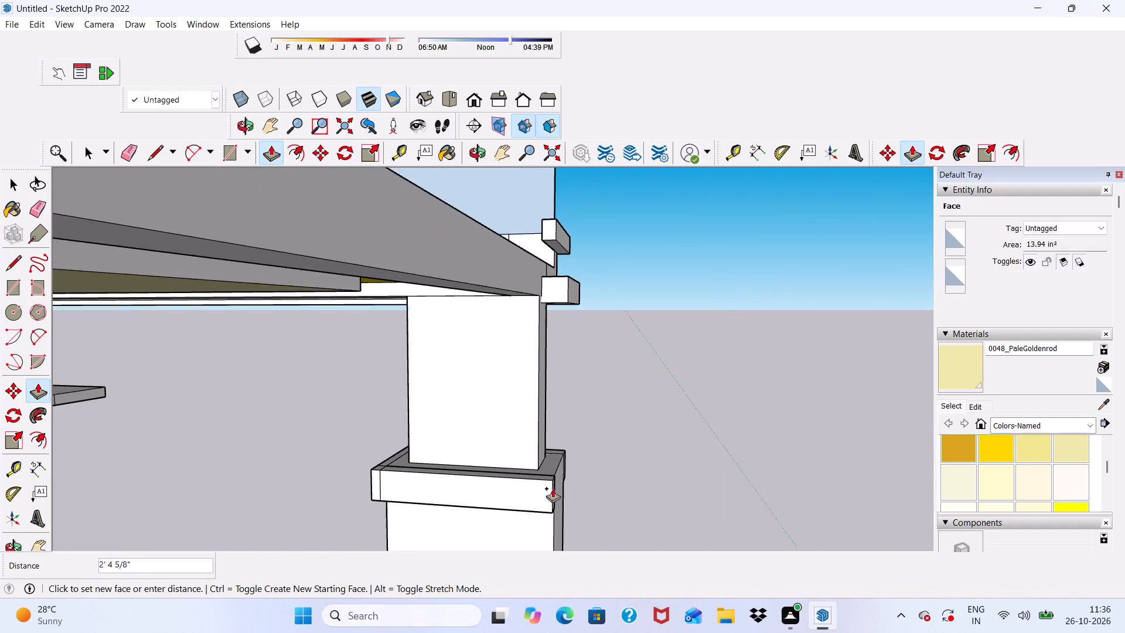
{"action": "scroll", "coordinate": [553, 488], "scroll_direction": "up", "scroll_amount": 12}
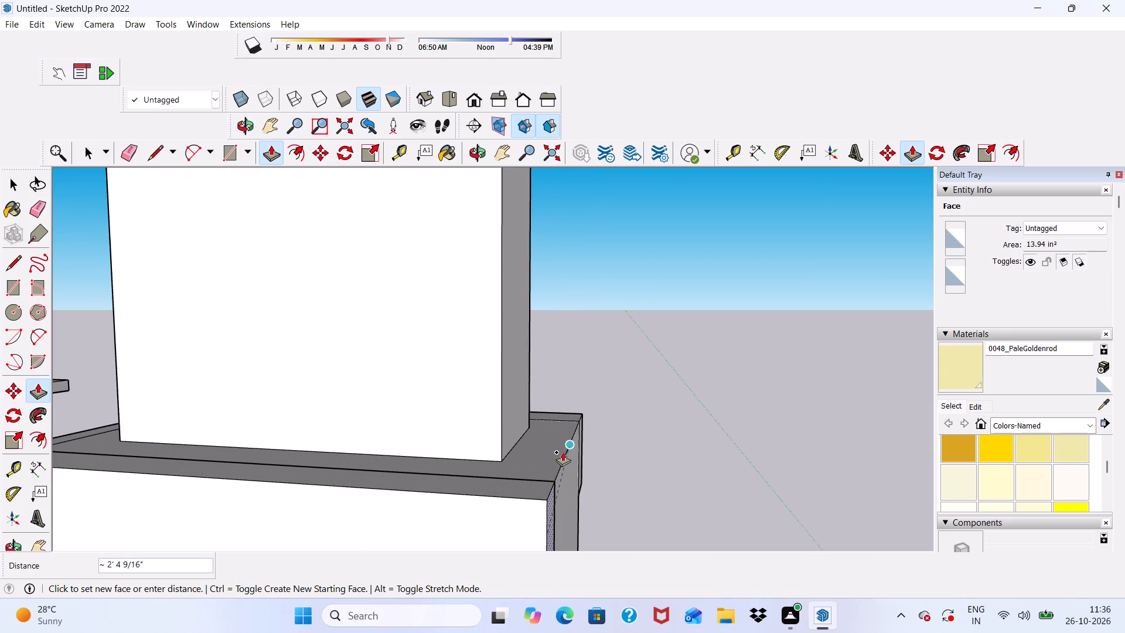
{"action": "left_click", "coordinate": [562, 452]}
Extend the back strip's end face slightly beyond the block's left side.
{"action": "middle_click_drag", "start_coordinate": [553, 475], "coordinate": [417, 431]}
{"action": "scroll", "coordinate": [307, 448], "scroll_direction": "up", "scroll_amount": 1}
{"action": "left_click", "coordinate": [311, 441]}
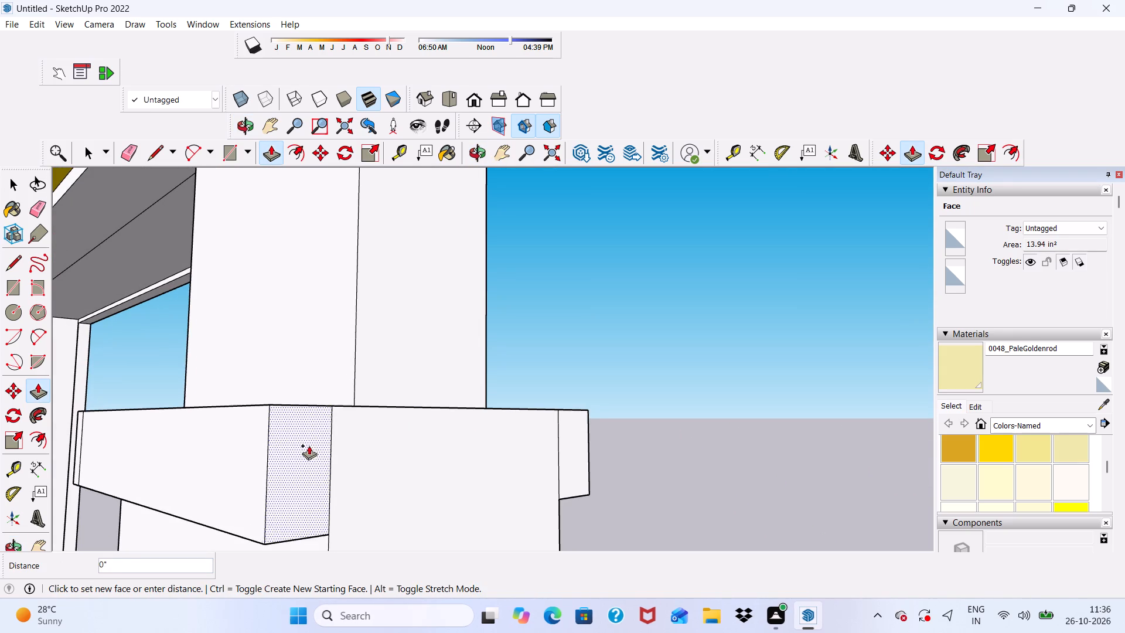
{"action": "left_click", "coordinate": [339, 475]}
Pull the back strip's forward-facing end along the block's left side by 1' 6" to meet the front band.
{"action": "middle_click_drag", "start_coordinate": [357, 487], "coordinate": [217, 503]}
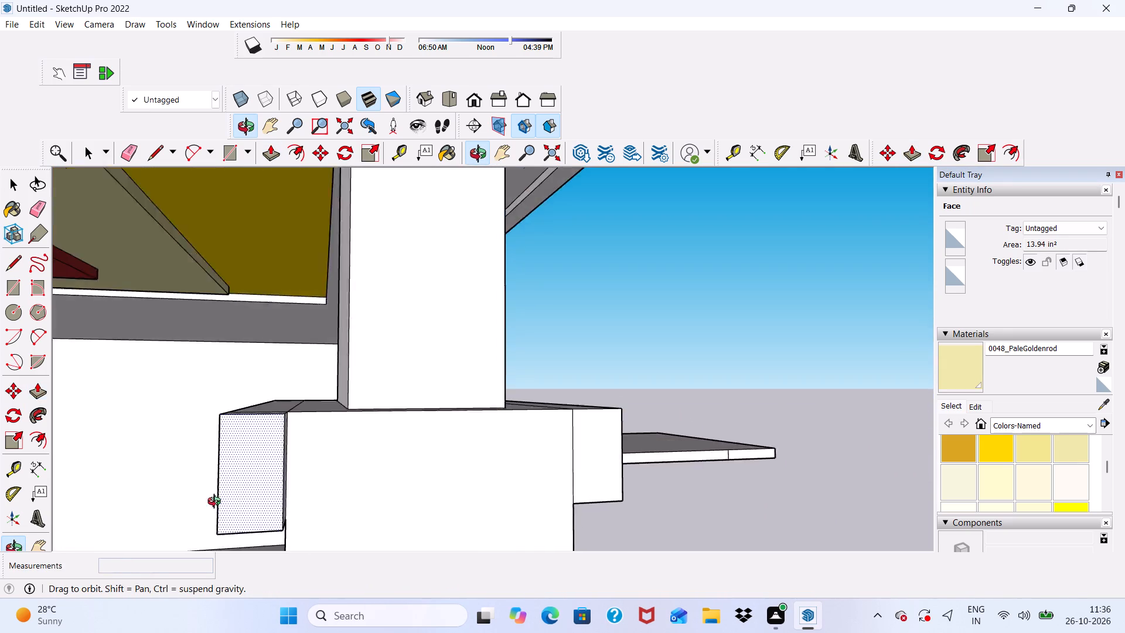
{"action": "middle_click_drag", "start_coordinate": [217, 503], "coordinate": [208, 505]}
{"action": "scroll", "coordinate": [330, 439], "scroll_direction": "up", "scroll_amount": 5}
{"action": "scroll", "coordinate": [233, 418], "scroll_direction": "up", "scroll_amount": 5}
{"action": "left_click", "coordinate": [257, 434]}
{"action": "scroll", "coordinate": [464, 438], "scroll_direction": "down", "scroll_amount": 4}
{"action": "scroll", "coordinate": [379, 380], "scroll_direction": "down", "scroll_amount": 3}
{"action": "middle_click_drag", "start_coordinate": [483, 430], "coordinate": [346, 463]}
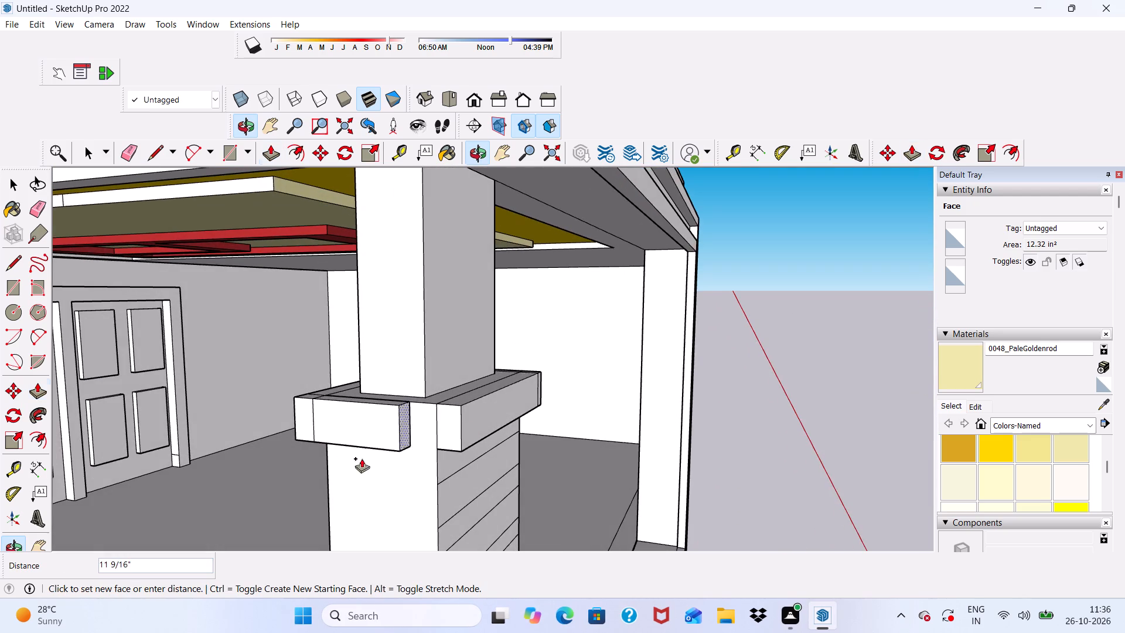
{"action": "scroll", "coordinate": [439, 386], "scroll_direction": "up", "scroll_amount": 3}
{"action": "left_click", "coordinate": [476, 411]}
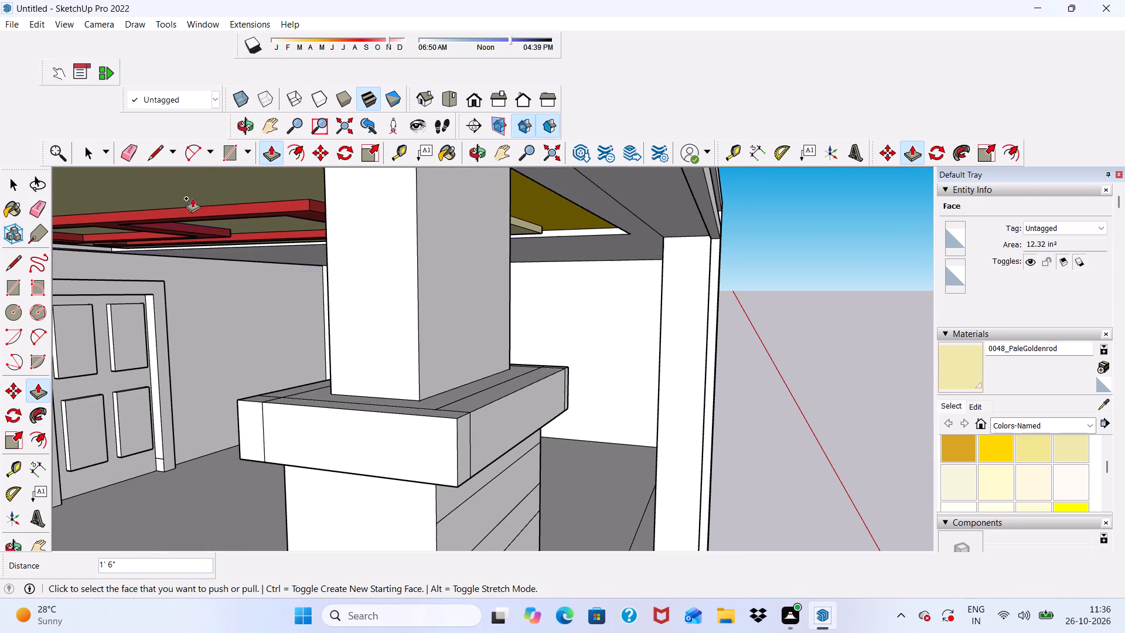
Erase the leftover seam edges on the side and top of the band at its back-left corner, undoing a wrong erasure.
{"action": "left_click_drag", "start_coordinate": [128, 145], "coordinate": [130, 153]}
{"action": "scroll", "coordinate": [278, 409], "scroll_direction": "up", "scroll_amount": 5}
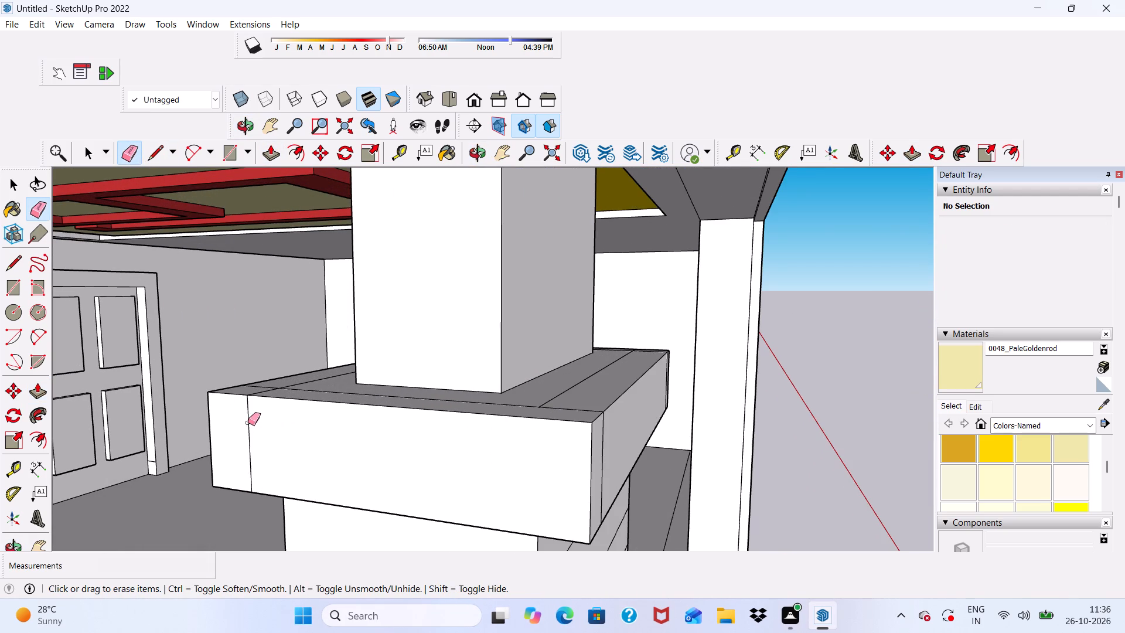
{"action": "left_click_drag", "start_coordinate": [248, 423], "coordinate": [258, 433]}
{"action": "scroll", "coordinate": [267, 382], "scroll_direction": "up", "scroll_amount": 5}
{"action": "left_click_drag", "start_coordinate": [267, 382], "coordinate": [269, 394]}
{"action": "left_click", "coordinate": [269, 394]}
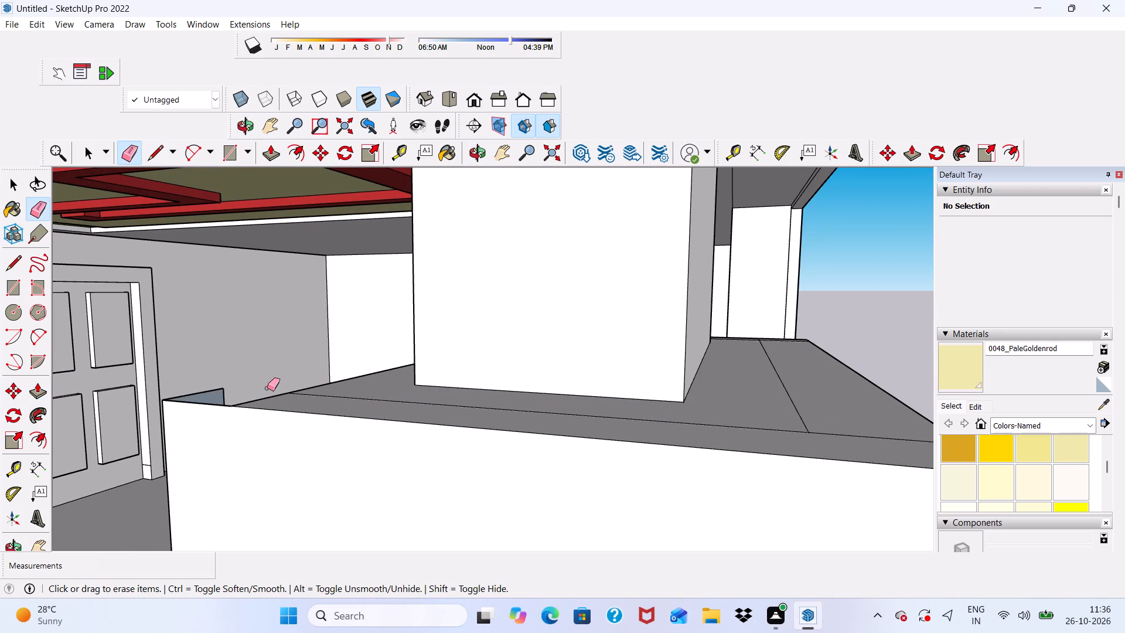
{"action": "key", "text": "ctrl+z"}
{"action": "scroll", "coordinate": [282, 383], "scroll_direction": "up", "scroll_amount": 6}
{"action": "left_click_drag", "start_coordinate": [281, 392], "coordinate": [278, 404]}
{"action": "left_click_drag", "start_coordinate": [270, 405], "coordinate": [277, 419]}
{"action": "left_click_drag", "start_coordinate": [330, 381], "coordinate": [333, 414]}
{"action": "scroll", "coordinate": [285, 386], "scroll_direction": "down", "scroll_amount": 2}
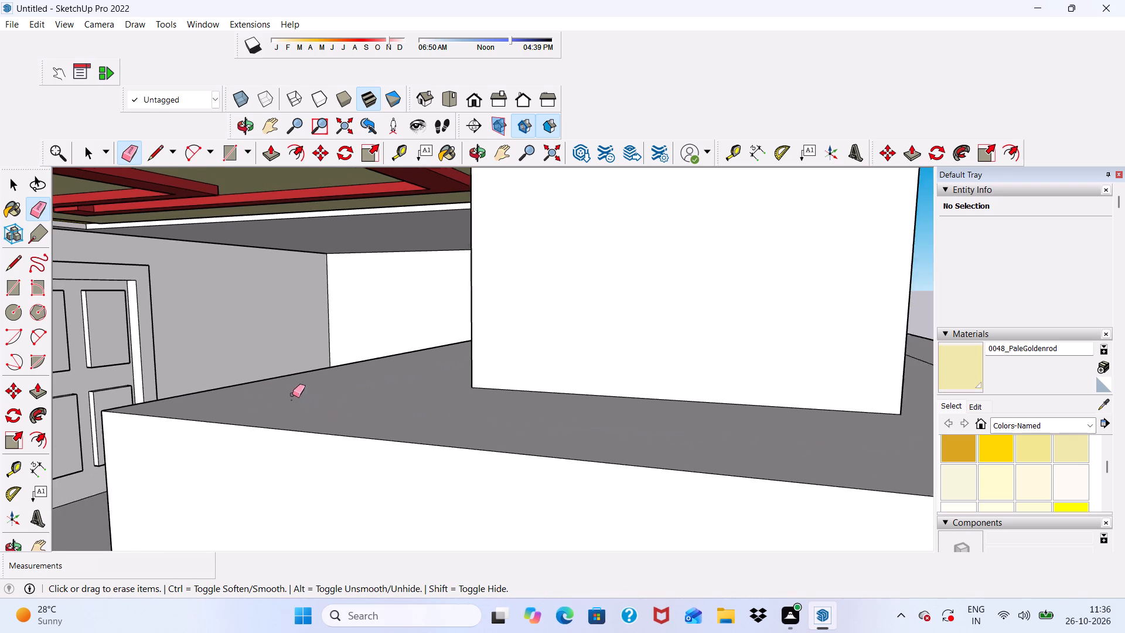
{"action": "scroll", "coordinate": [292, 394], "scroll_direction": "down", "scroll_amount": 2}
{"action": "scroll", "coordinate": [301, 396], "scroll_direction": "up", "scroll_amount": 9}
{"action": "left_click_drag", "start_coordinate": [298, 407], "coordinate": [293, 413]}
{"action": "left_click_drag", "start_coordinate": [296, 400], "coordinate": [296, 410]}
{"action": "left_click_drag", "start_coordinate": [295, 407], "coordinate": [291, 413]}
{"action": "scroll", "coordinate": [292, 387], "scroll_direction": "down", "scroll_amount": 15}
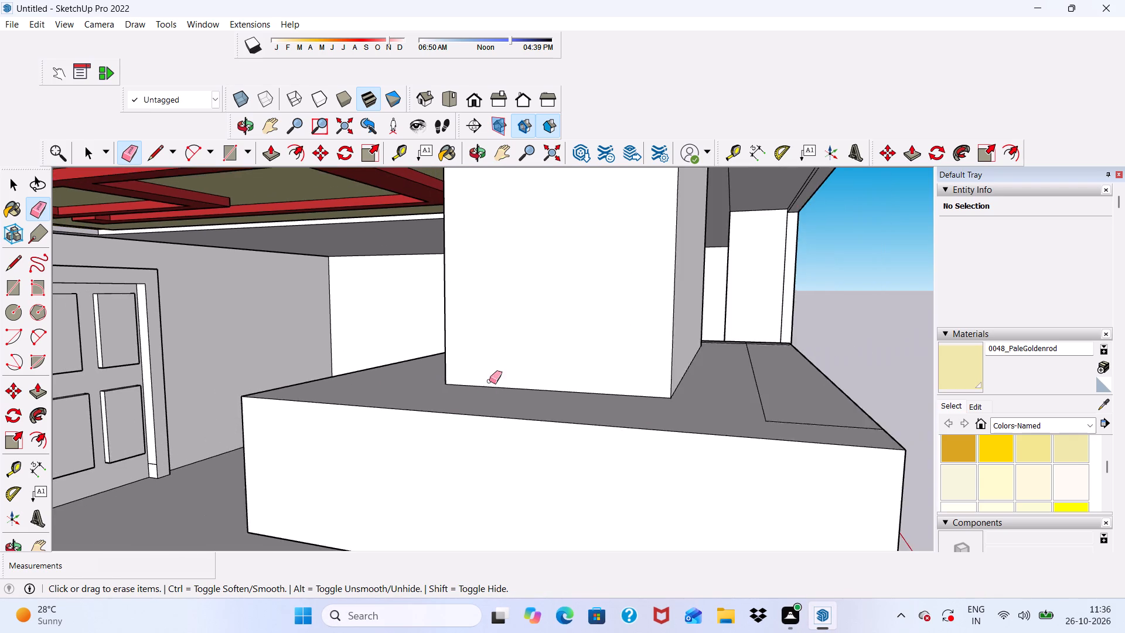
Erase the leftover seam edges on the band's top face at its front-left corner.
{"action": "scroll", "coordinate": [489, 381], "scroll_direction": "down", "scroll_amount": 3}
{"action": "scroll", "coordinate": [668, 412], "scroll_direction": "up", "scroll_amount": 4}
{"action": "left_click_drag", "start_coordinate": [667, 386], "coordinate": [671, 413]}
{"action": "scroll", "coordinate": [671, 399], "scroll_direction": "down", "scroll_amount": 1}
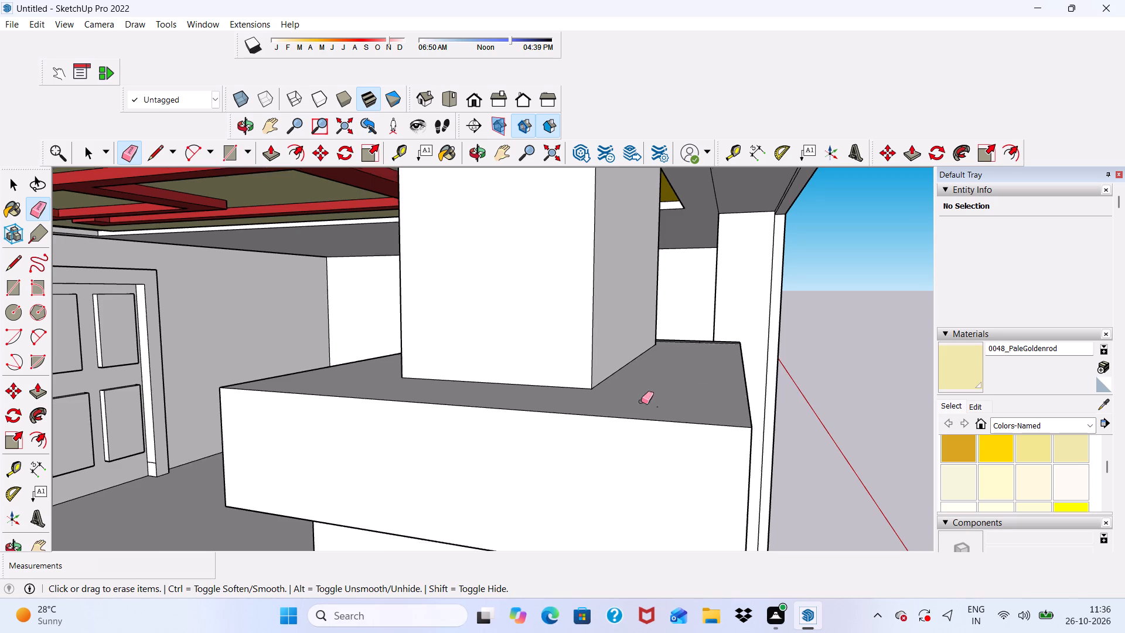
{"action": "scroll", "coordinate": [633, 402], "scroll_direction": "up", "scroll_amount": 1}
{"action": "double_click", "coordinate": [662, 408]}
{"action": "left_click_drag", "start_coordinate": [664, 401], "coordinate": [660, 417]}
{"action": "scroll", "coordinate": [647, 391], "scroll_direction": "down", "scroll_amount": 4}
Erase the vertical seam edge near the left end of the band's front face.
{"action": "middle_click_drag", "start_coordinate": [701, 416], "coordinate": [437, 447]}
{"action": "scroll", "coordinate": [441, 433], "scroll_direction": "up", "scroll_amount": 1}
{"action": "scroll", "coordinate": [437, 420], "scroll_direction": "down", "scroll_amount": 5}
{"action": "scroll", "coordinate": [475, 455], "scroll_direction": "up", "scroll_amount": 9}
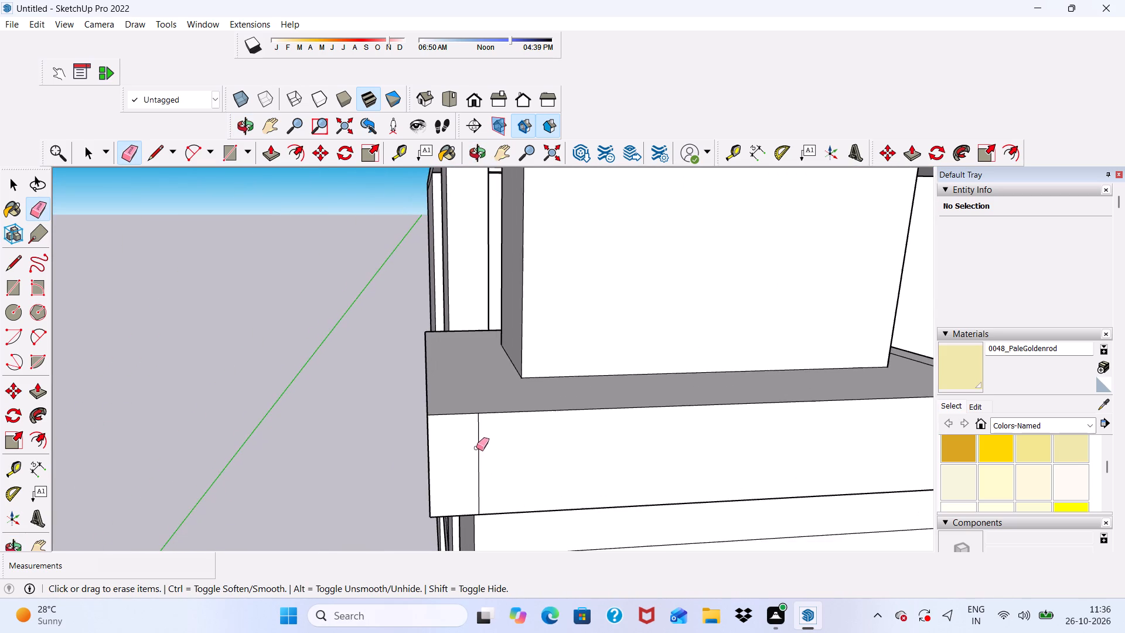
{"action": "scroll", "coordinate": [476, 448], "scroll_direction": "up", "scroll_amount": 1}
{"action": "left_click_drag", "start_coordinate": [476, 445], "coordinate": [480, 450]}
Erase the leftover seam edges on the band's top face near its front-right corner.
{"action": "scroll", "coordinate": [425, 427], "scroll_direction": "down", "scroll_amount": 5}
{"action": "scroll", "coordinate": [400, 419], "scroll_direction": "up", "scroll_amount": 5}
{"action": "scroll", "coordinate": [500, 424], "scroll_direction": "down", "scroll_amount": 4}
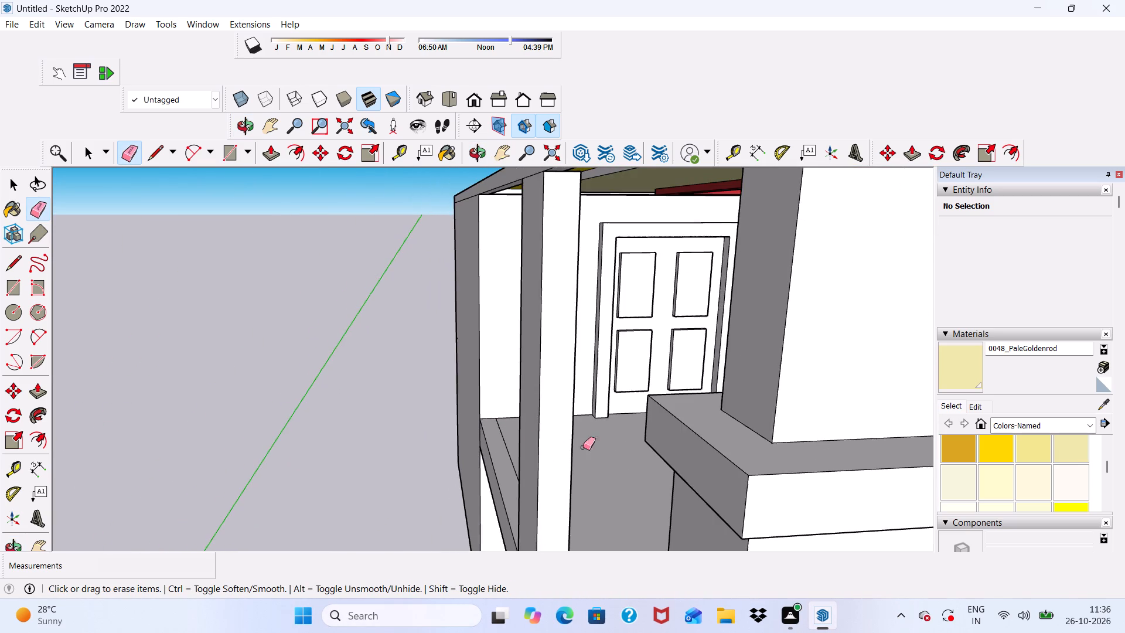
{"action": "scroll", "coordinate": [380, 428], "scroll_direction": "down", "scroll_amount": 3}
{"action": "scroll", "coordinate": [541, 445], "scroll_direction": "up", "scroll_amount": 14}
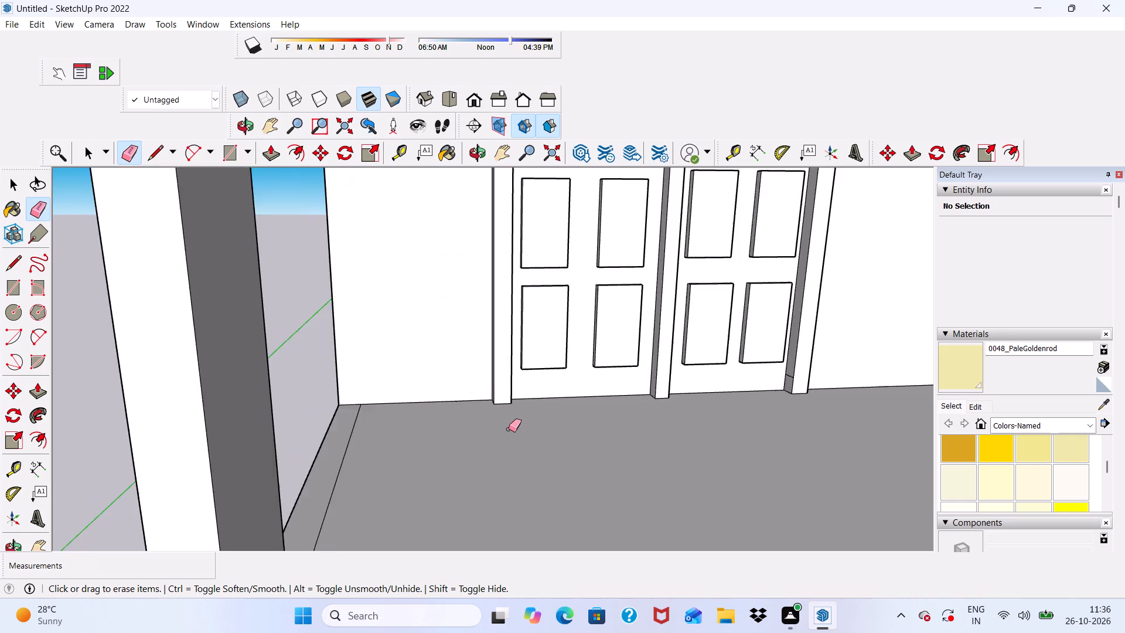
{"action": "scroll", "coordinate": [508, 429], "scroll_direction": "down", "scroll_amount": 1}
{"action": "scroll", "coordinate": [557, 420], "scroll_direction": "down", "scroll_amount": 4}
{"action": "scroll", "coordinate": [530, 421], "scroll_direction": "up", "scroll_amount": 7}
{"action": "left_click_drag", "start_coordinate": [531, 416], "coordinate": [536, 427]}
{"action": "scroll", "coordinate": [528, 374], "scroll_direction": "up", "scroll_amount": 4}
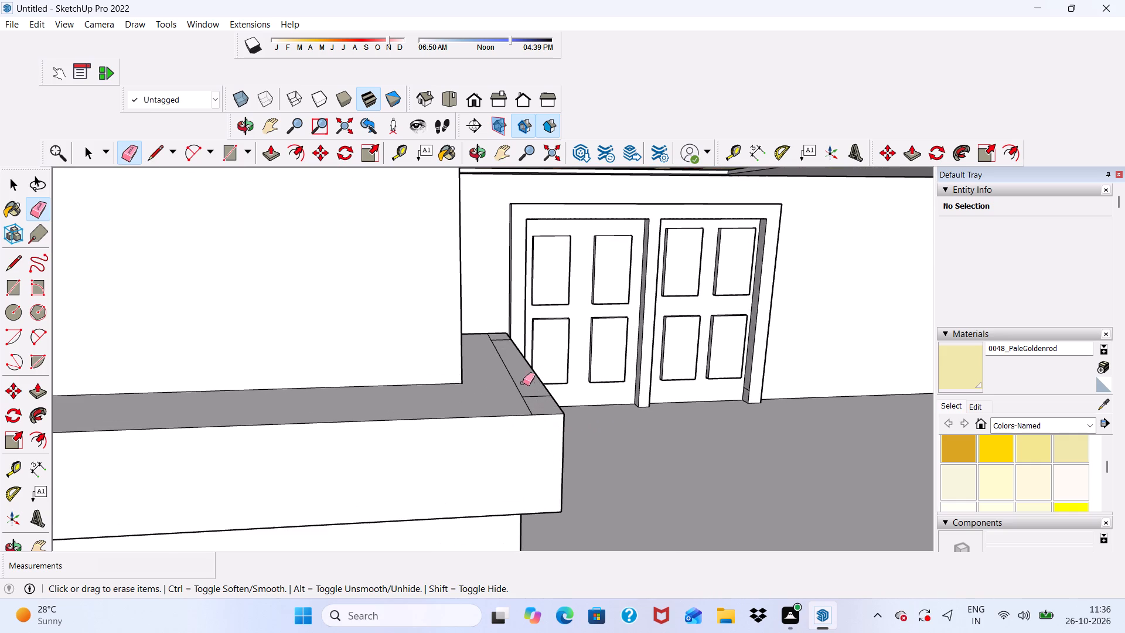
{"action": "left_click_drag", "start_coordinate": [521, 393], "coordinate": [521, 400]}
{"action": "scroll", "coordinate": [489, 327], "scroll_direction": "up", "scroll_amount": 5}
Erase the remaining leftover seam edges on the band's top face at its back-right corner.
{"action": "scroll", "coordinate": [502, 353], "scroll_direction": "down", "scroll_amount": 4}
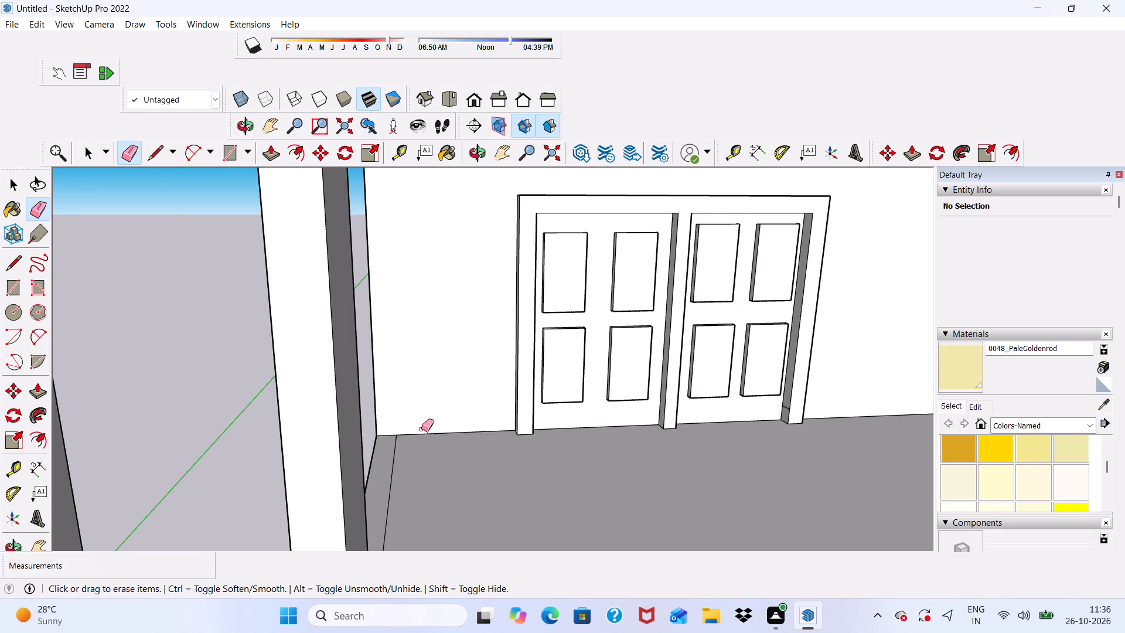
{"action": "scroll", "coordinate": [427, 417], "scroll_direction": "down", "scroll_amount": 4}
{"action": "scroll", "coordinate": [435, 431], "scroll_direction": "up", "scroll_amount": 5}
{"action": "scroll", "coordinate": [445, 426], "scroll_direction": "down", "scroll_amount": 4}
{"action": "scroll", "coordinate": [466, 449], "scroll_direction": "up", "scroll_amount": 5}
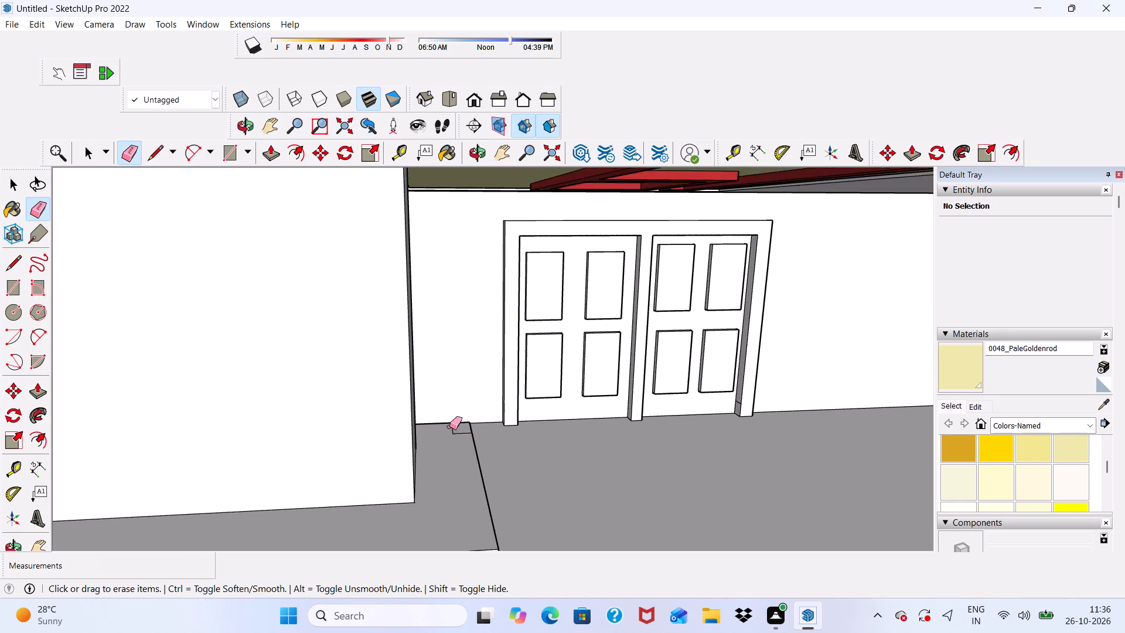
{"action": "scroll", "coordinate": [449, 427], "scroll_direction": "up", "scroll_amount": 3}
{"action": "left_click_drag", "start_coordinate": [452, 427], "coordinate": [455, 435]}
{"action": "left_click", "coordinate": [470, 433]}
{"action": "scroll", "coordinate": [459, 420], "scroll_direction": "down", "scroll_amount": 4}
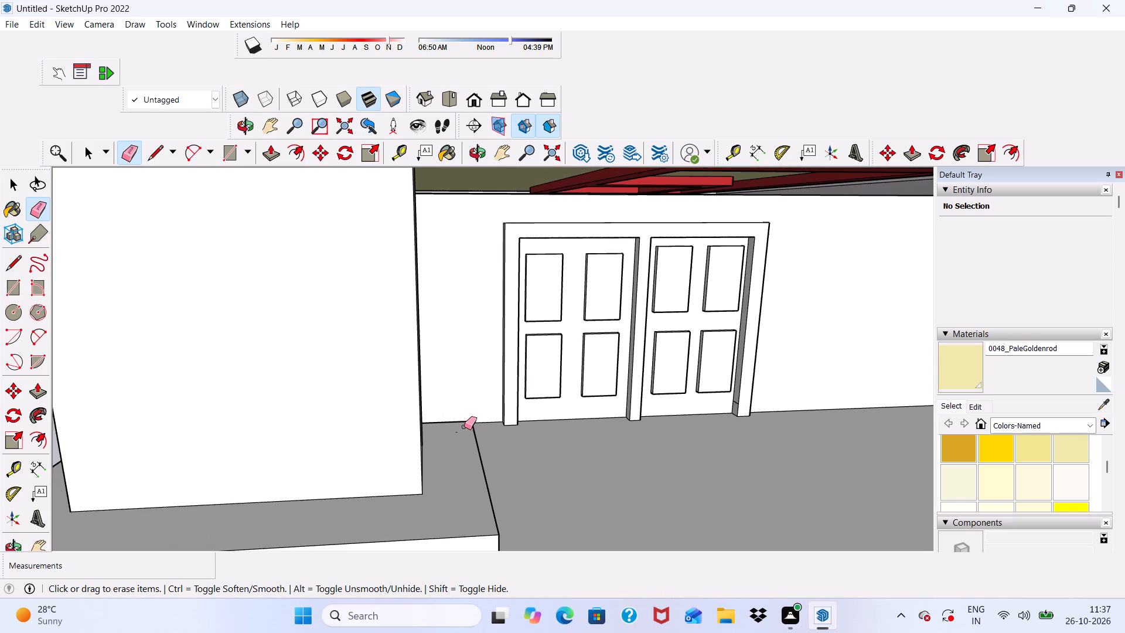
{"action": "scroll", "coordinate": [464, 427], "scroll_direction": "up", "scroll_amount": 5}
{"action": "left_click", "coordinate": [452, 437]}
{"action": "scroll", "coordinate": [459, 420], "scroll_direction": "down", "scroll_amount": 2}
Erase the vertical seam edges near both ends of the band's right side face.
{"action": "middle_click_drag", "start_coordinate": [462, 434], "coordinate": [351, 399]}
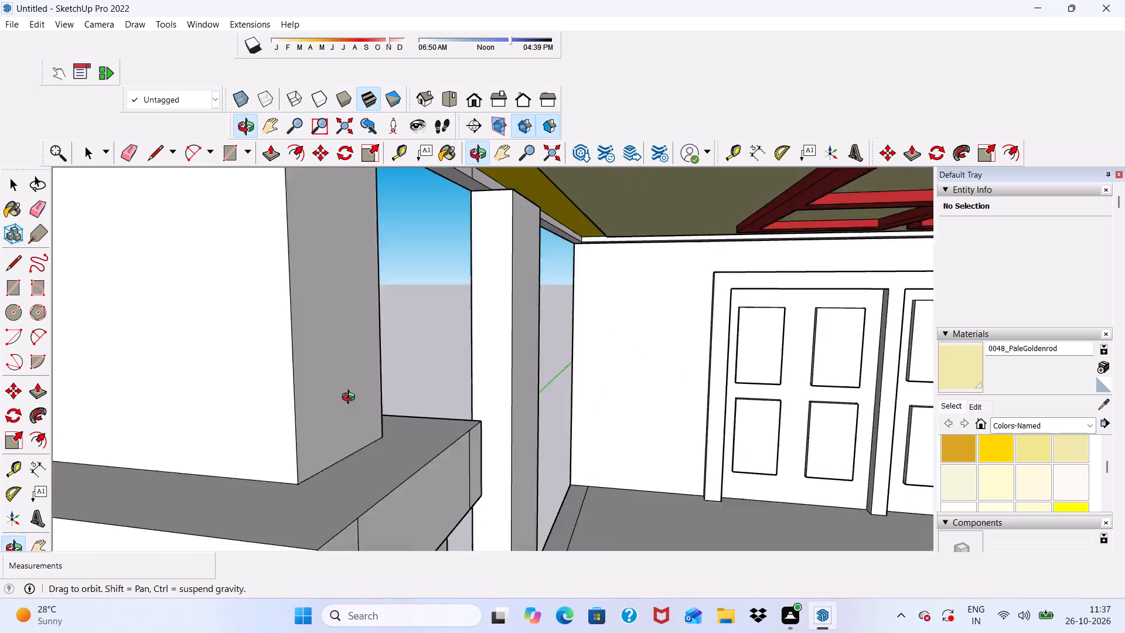
{"action": "middle_click_drag", "start_coordinate": [351, 399], "coordinate": [240, 336]}
{"action": "scroll", "coordinate": [202, 450], "scroll_direction": "up", "scroll_amount": 1}
{"action": "left_click_drag", "start_coordinate": [203, 449], "coordinate": [263, 459]}
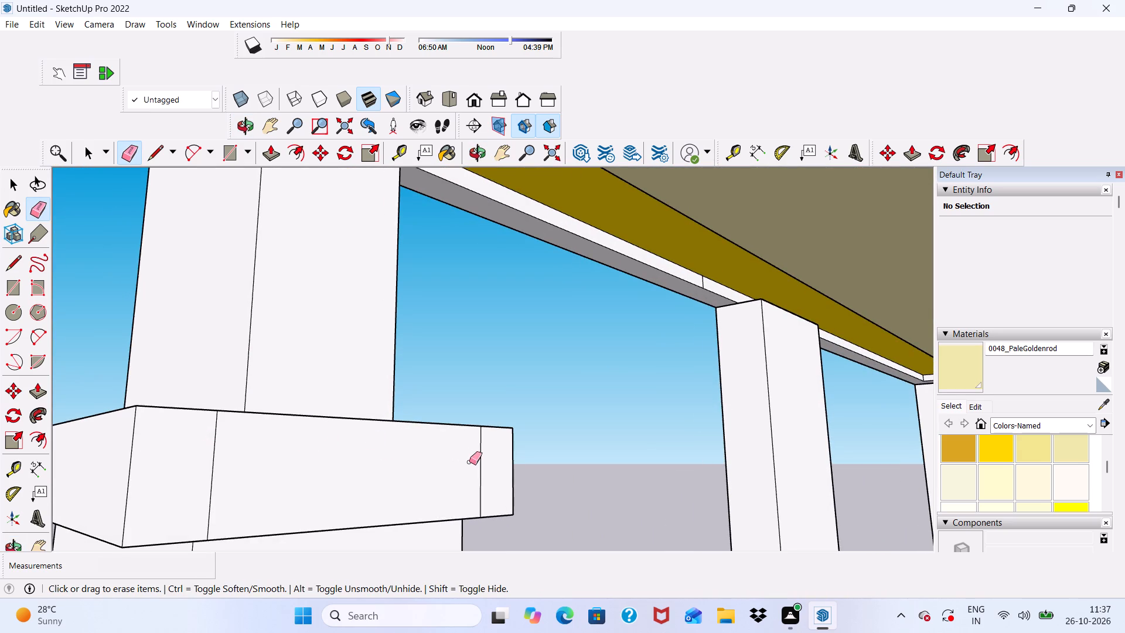
{"action": "left_click_drag", "start_coordinate": [475, 464], "coordinate": [485, 471]}
{"action": "left_click_drag", "start_coordinate": [213, 462], "coordinate": [228, 467]}
Erase the leftover seam edges on the band's underside at its front-right corner.
{"action": "middle_click_drag", "start_coordinate": [179, 450], "coordinate": [224, 360]}
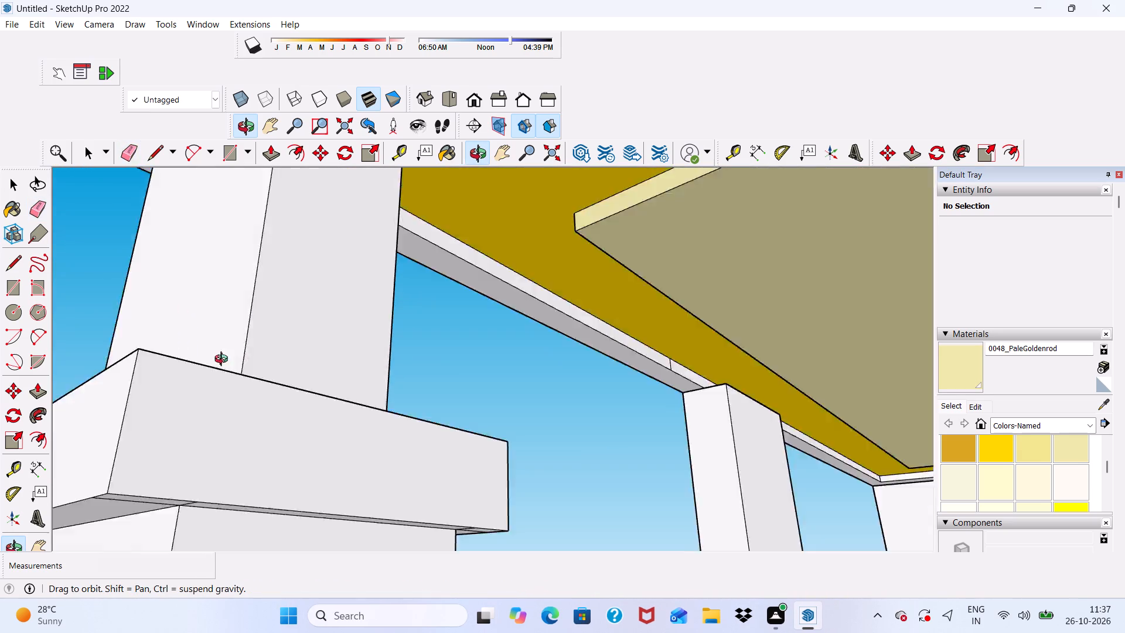
{"action": "middle_click_drag", "start_coordinate": [224, 360], "coordinate": [264, 305]}
{"action": "scroll", "coordinate": [173, 314], "scroll_direction": "up", "scroll_amount": 4}
{"action": "left_click_drag", "start_coordinate": [164, 299], "coordinate": [130, 319]}
{"action": "left_click_drag", "start_coordinate": [230, 328], "coordinate": [240, 349]}
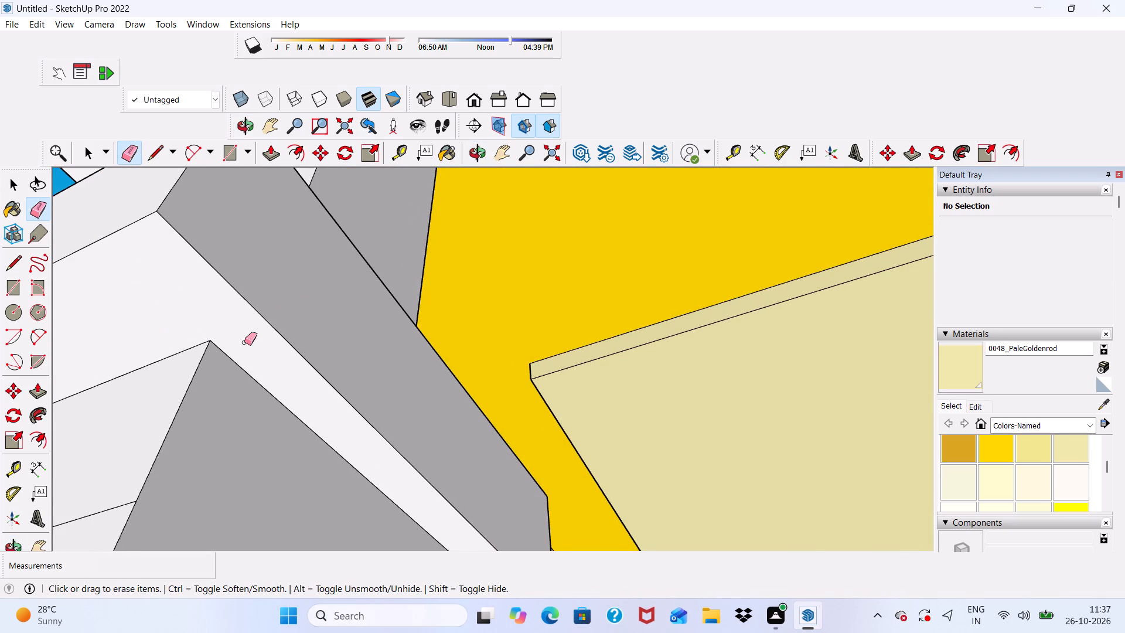
Erase the leftover seam edge on the band's underside at its back-right corner.
{"action": "scroll", "coordinate": [238, 328], "scroll_direction": "down", "scroll_amount": 3}
{"action": "scroll", "coordinate": [376, 461], "scroll_direction": "down", "scroll_amount": 1}
{"action": "scroll", "coordinate": [386, 471], "scroll_direction": "up", "scroll_amount": 2}
{"action": "scroll", "coordinate": [337, 384], "scroll_direction": "down", "scroll_amount": 5}
{"action": "scroll", "coordinate": [427, 516], "scroll_direction": "up", "scroll_amount": 6}
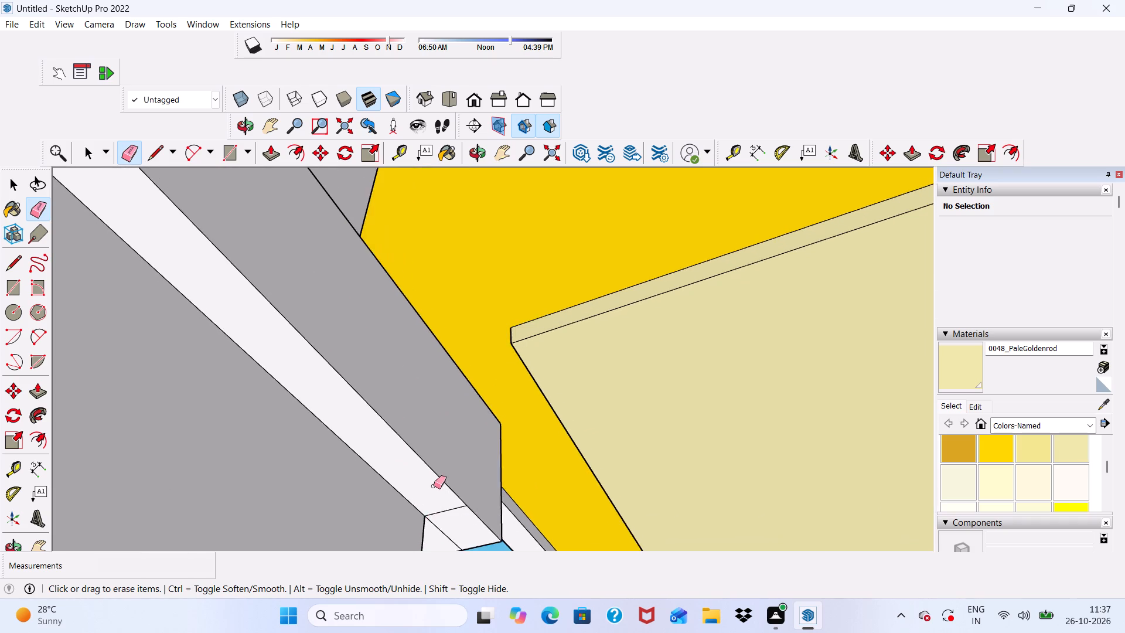
{"action": "scroll", "coordinate": [434, 486], "scroll_direction": "up", "scroll_amount": 1}
{"action": "scroll", "coordinate": [434, 486], "scroll_direction": "down", "scroll_amount": 1}
{"action": "scroll", "coordinate": [431, 496], "scroll_direction": "up", "scroll_amount": 4}
{"action": "scroll", "coordinate": [429, 462], "scroll_direction": "down", "scroll_amount": 8}
{"action": "scroll", "coordinate": [439, 492], "scroll_direction": "up", "scroll_amount": 4}
{"action": "left_click_drag", "start_coordinate": [438, 485], "coordinate": [437, 512]}
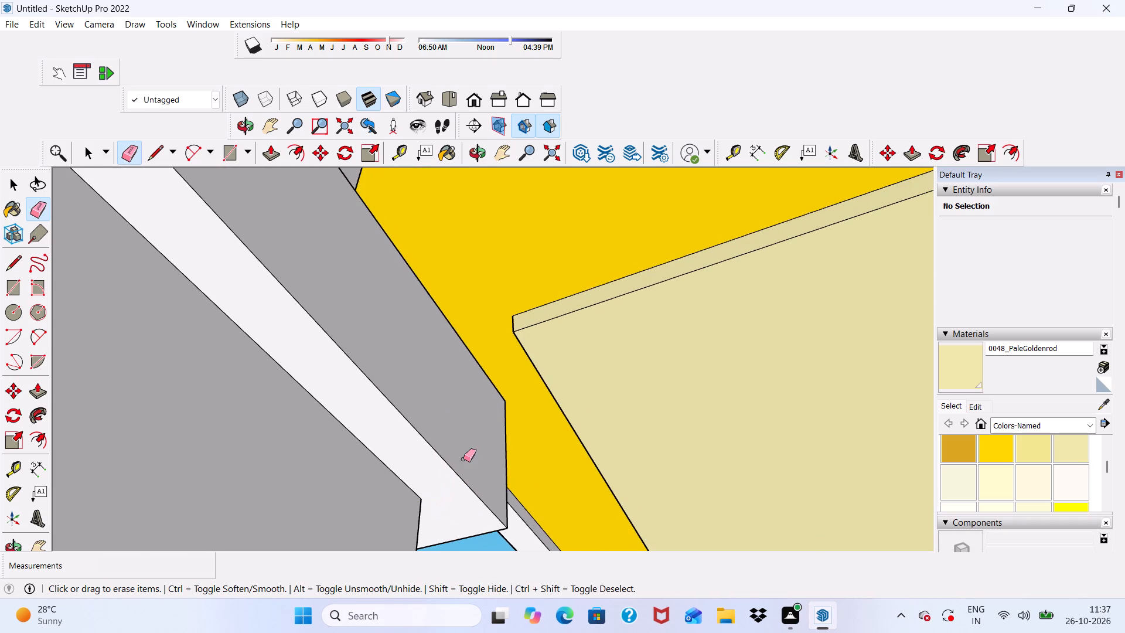
Erase the leftover seam edge on the band's underside at its front-left corner.
{"action": "scroll", "coordinate": [459, 438], "scroll_direction": "down", "scroll_amount": 10}
{"action": "middle_click_drag", "start_coordinate": [245, 342], "coordinate": [324, 392]}
{"action": "scroll", "coordinate": [391, 359], "scroll_direction": "down", "scroll_amount": 9}
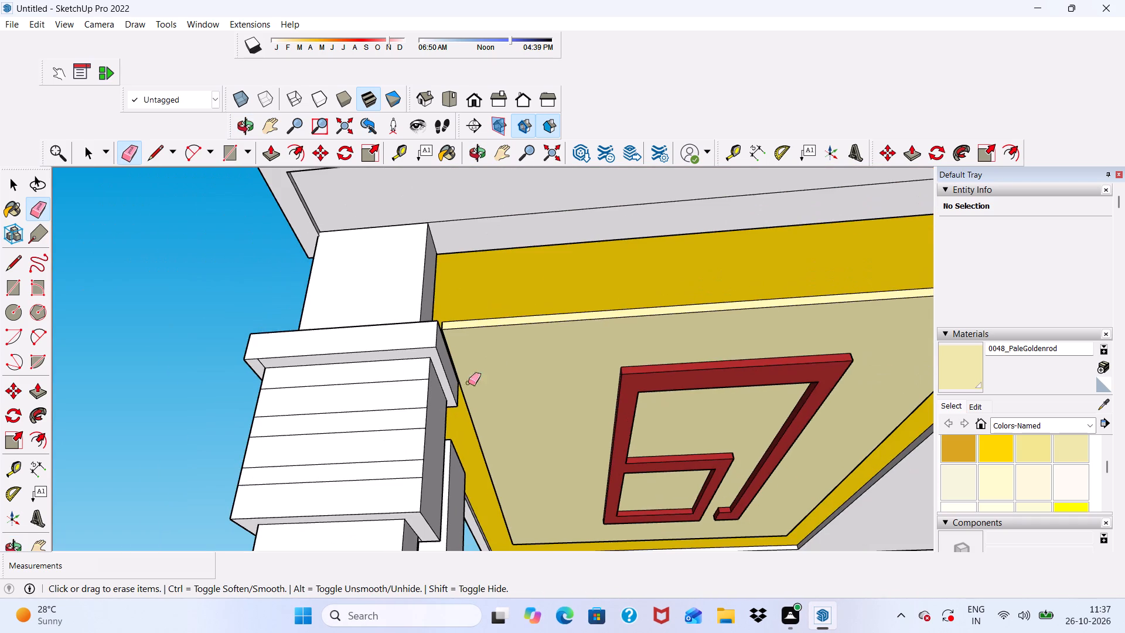
{"action": "scroll", "coordinate": [204, 356], "scroll_direction": "up", "scroll_amount": 5}
{"action": "scroll", "coordinate": [244, 324], "scroll_direction": "down", "scroll_amount": 5}
{"action": "scroll", "coordinate": [371, 333], "scroll_direction": "up", "scroll_amount": 9}
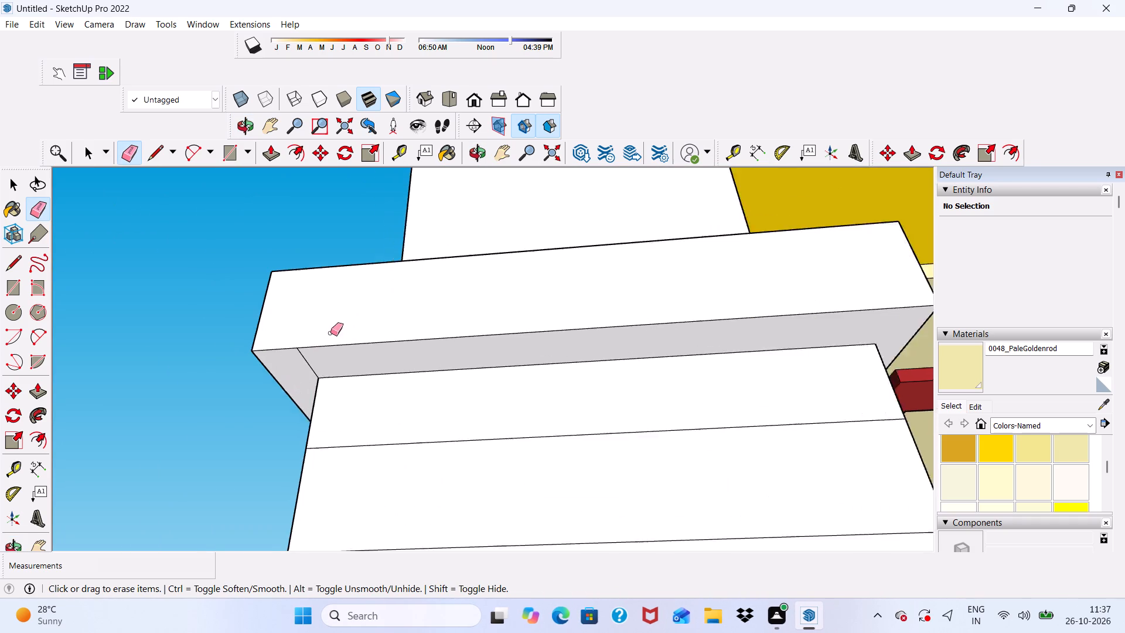
{"action": "scroll", "coordinate": [330, 333], "scroll_direction": "up", "scroll_amount": 7}
{"action": "left_click_drag", "start_coordinate": [308, 356], "coordinate": [291, 379]}
Erase the leftover seam edge on the band's underside at its back-left corner.
{"action": "scroll", "coordinate": [274, 338], "scroll_direction": "down", "scroll_amount": 3}
{"action": "middle_click_drag", "start_coordinate": [301, 345], "coordinate": [599, 339]}
{"action": "scroll", "coordinate": [265, 390], "scroll_direction": "up", "scroll_amount": 4}
{"action": "scroll", "coordinate": [246, 437], "scroll_direction": "down", "scroll_amount": 5}
{"action": "scroll", "coordinate": [285, 441], "scroll_direction": "up", "scroll_amount": 5}
{"action": "scroll", "coordinate": [288, 442], "scroll_direction": "down", "scroll_amount": 4}
{"action": "scroll", "coordinate": [321, 452], "scroll_direction": "up", "scroll_amount": 3}
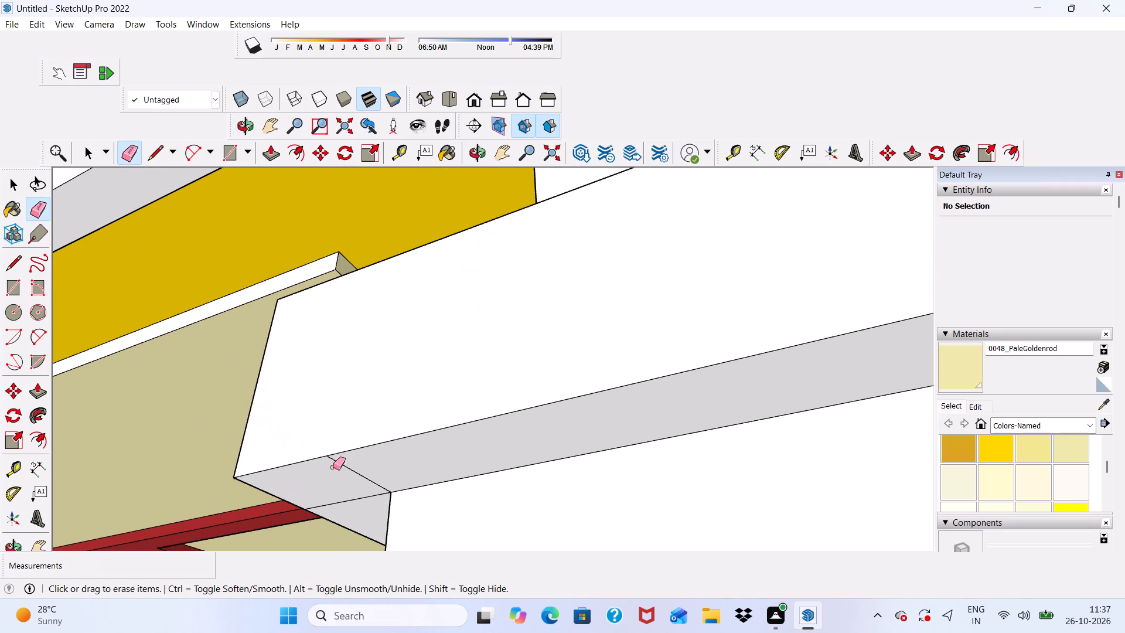
{"action": "left_click_drag", "start_coordinate": [356, 463], "coordinate": [343, 509]}
Pull the second strip below the band on the block's front face outward by 3" to match the band's projection.
{"action": "scroll", "coordinate": [306, 425], "scroll_direction": "down", "scroll_amount": 14}
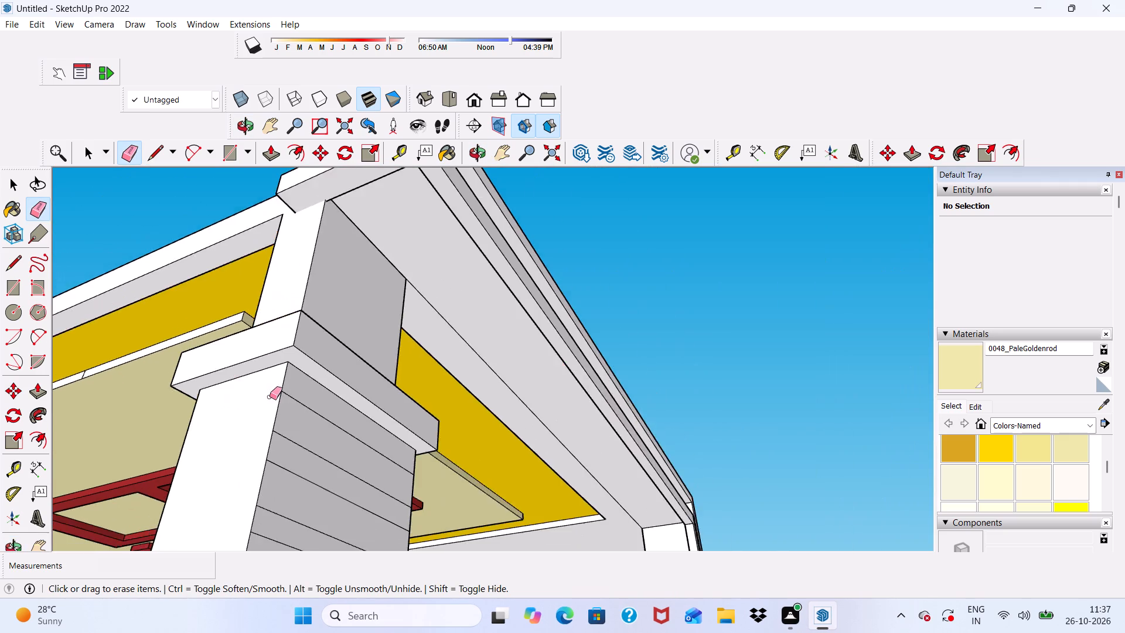
{"action": "middle_click_drag", "start_coordinate": [269, 396], "coordinate": [38, 454]}
{"action": "middle_click_drag", "start_coordinate": [405, 450], "coordinate": [389, 375]}
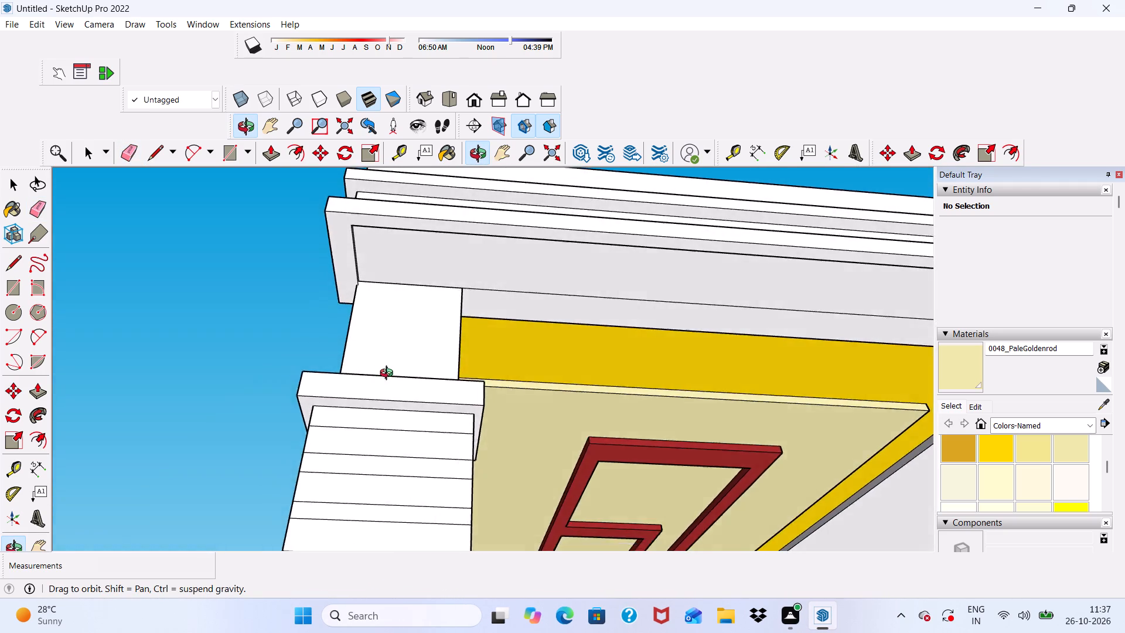
{"action": "middle_click_drag", "start_coordinate": [389, 375], "coordinate": [313, 462]}
{"action": "scroll", "coordinate": [315, 407], "scroll_direction": "down", "scroll_amount": 1}
{"action": "key", "text": "space"}
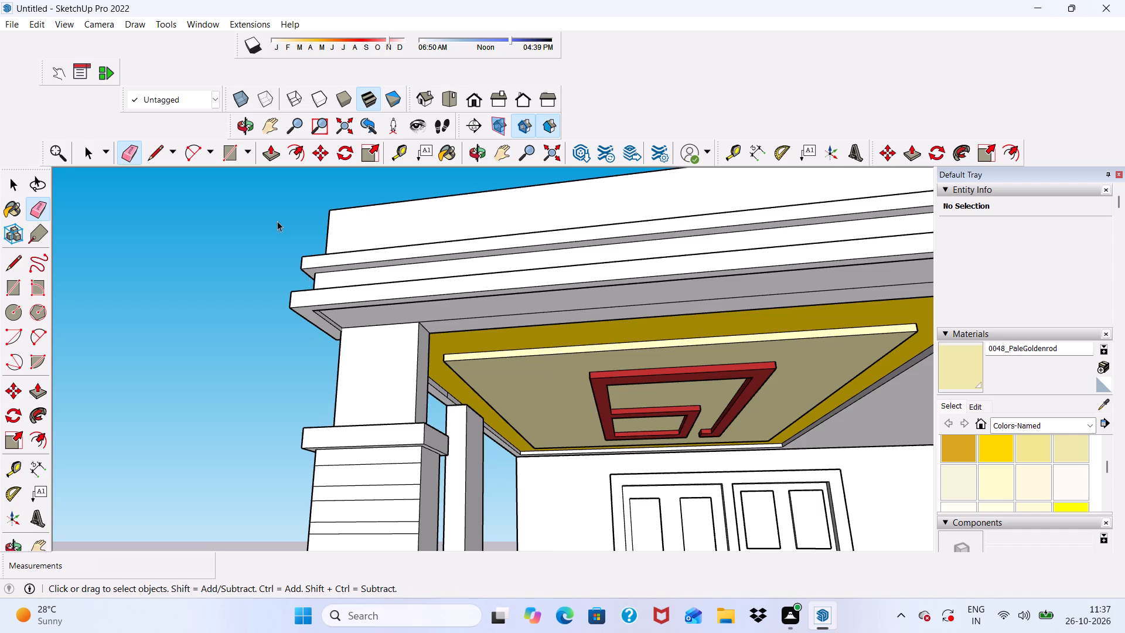
{"action": "scroll", "coordinate": [227, 181], "scroll_direction": "up", "scroll_amount": 1}
{"action": "left_click", "coordinate": [268, 146]}
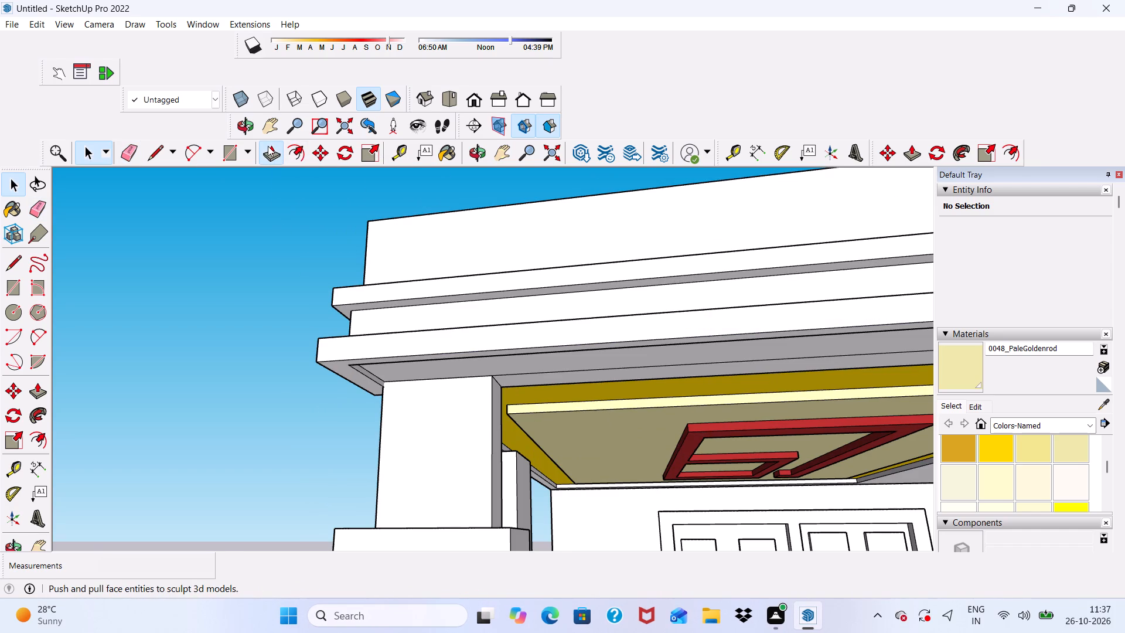
{"action": "scroll", "coordinate": [349, 203], "scroll_direction": "down", "scroll_amount": 4}
{"action": "scroll", "coordinate": [391, 374], "scroll_direction": "up", "scroll_amount": 5}
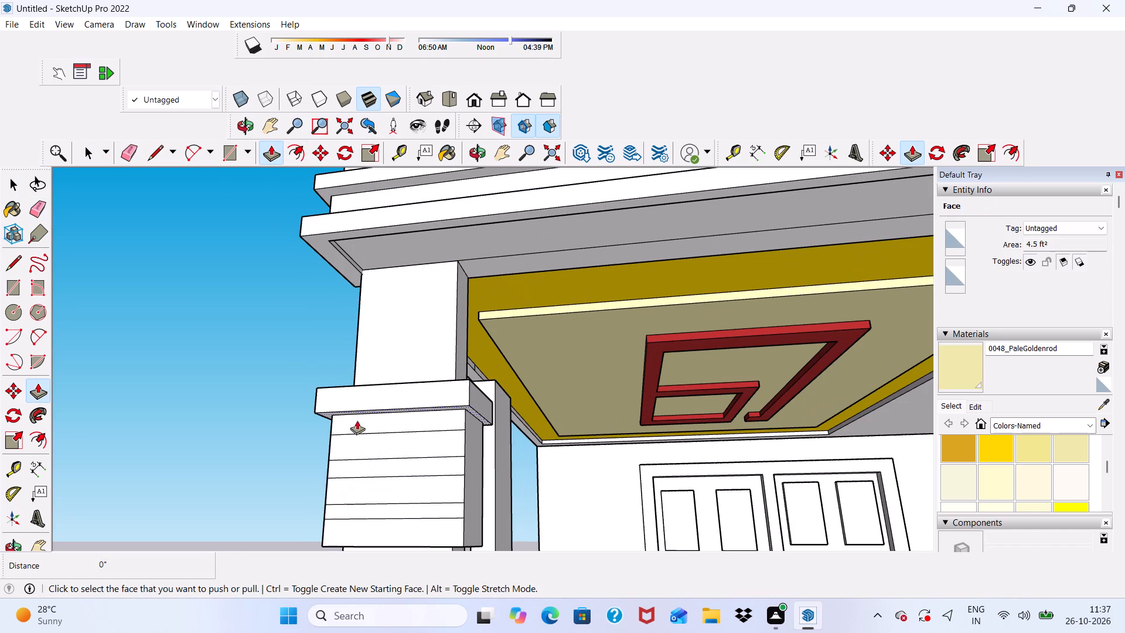
{"action": "left_click", "coordinate": [351, 444]}
{"action": "scroll", "coordinate": [366, 400], "scroll_direction": "up", "scroll_amount": 4}
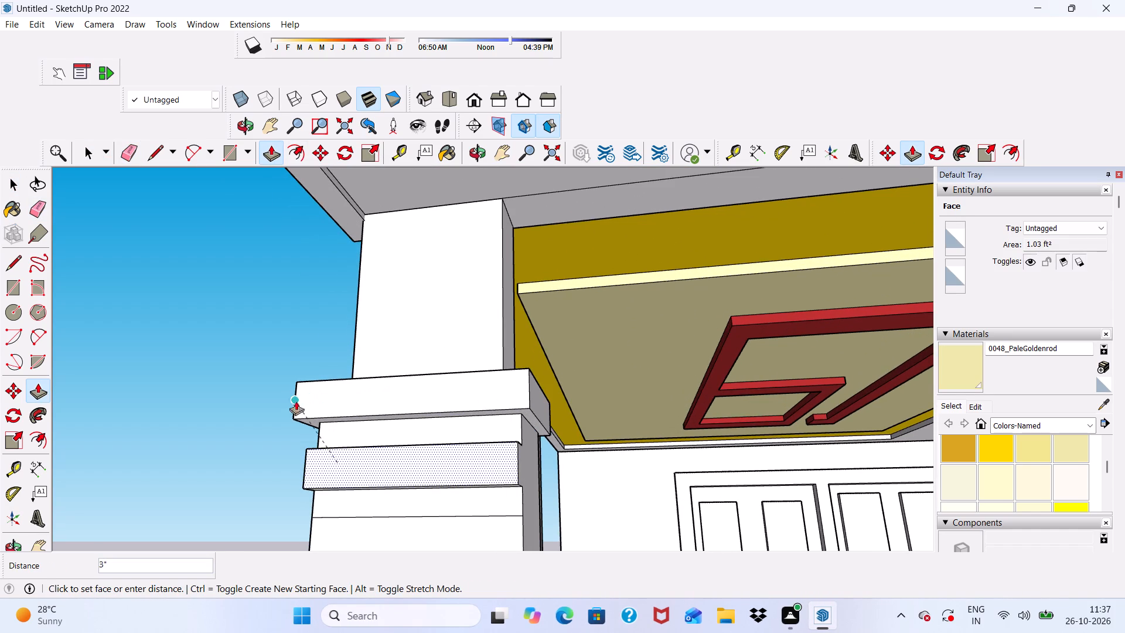
{"action": "scroll", "coordinate": [473, 417], "scroll_direction": "up", "scroll_amount": 3}
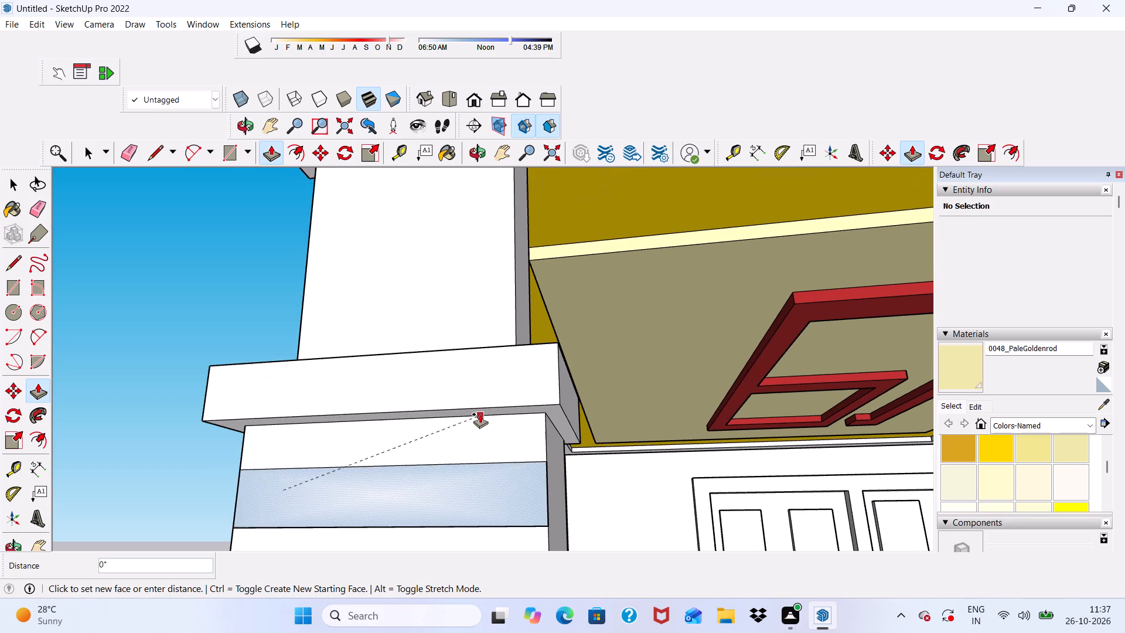
{"action": "scroll", "coordinate": [480, 414], "scroll_direction": "up", "scroll_amount": 1}
{"action": "scroll", "coordinate": [550, 402], "scroll_direction": "up", "scroll_amount": 3}
{"action": "left_click", "coordinate": [550, 402]}
Pull the lower projecting strip's right end out past the block's right side by 2 5/8".
{"action": "middle_click_drag", "start_coordinate": [549, 419], "coordinate": [454, 441]}
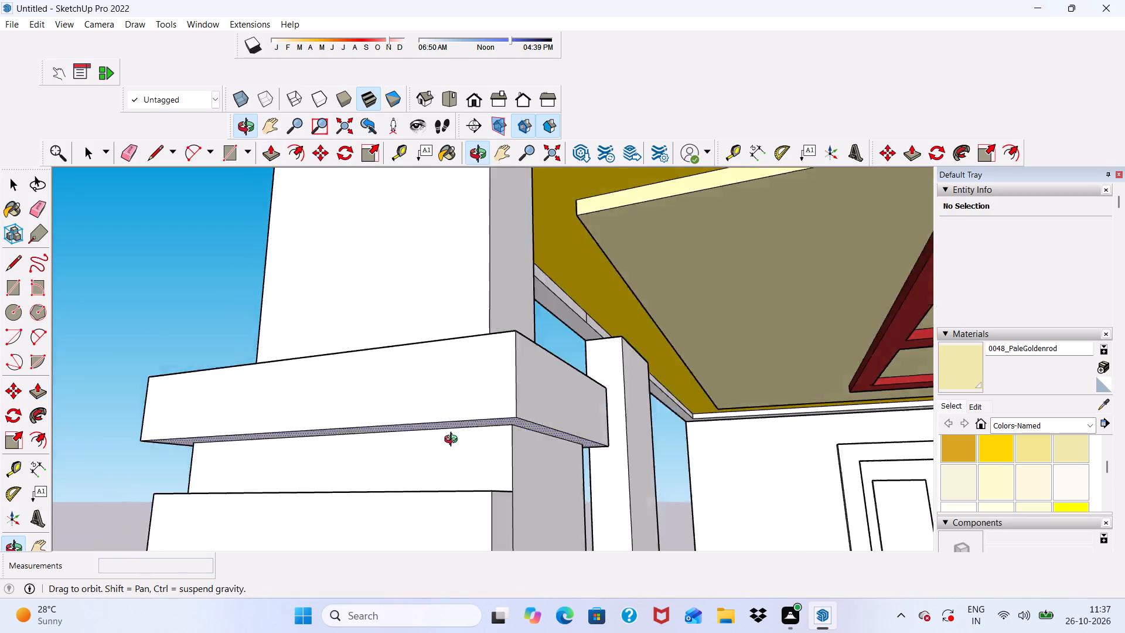
{"action": "middle_click_drag", "start_coordinate": [454, 441], "coordinate": [370, 452]}
{"action": "scroll", "coordinate": [335, 458], "scroll_direction": "down", "scroll_amount": 8}
{"action": "middle_click_drag", "start_coordinate": [357, 503], "coordinate": [324, 510]}
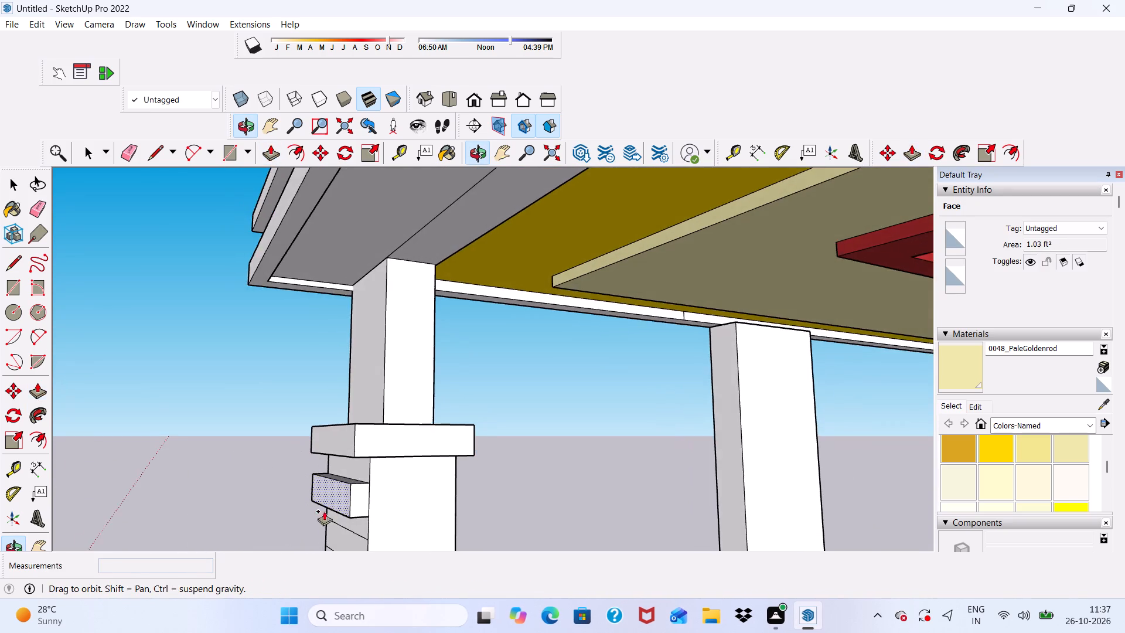
{"action": "scroll", "coordinate": [369, 509], "scroll_direction": "up", "scroll_amount": 2}
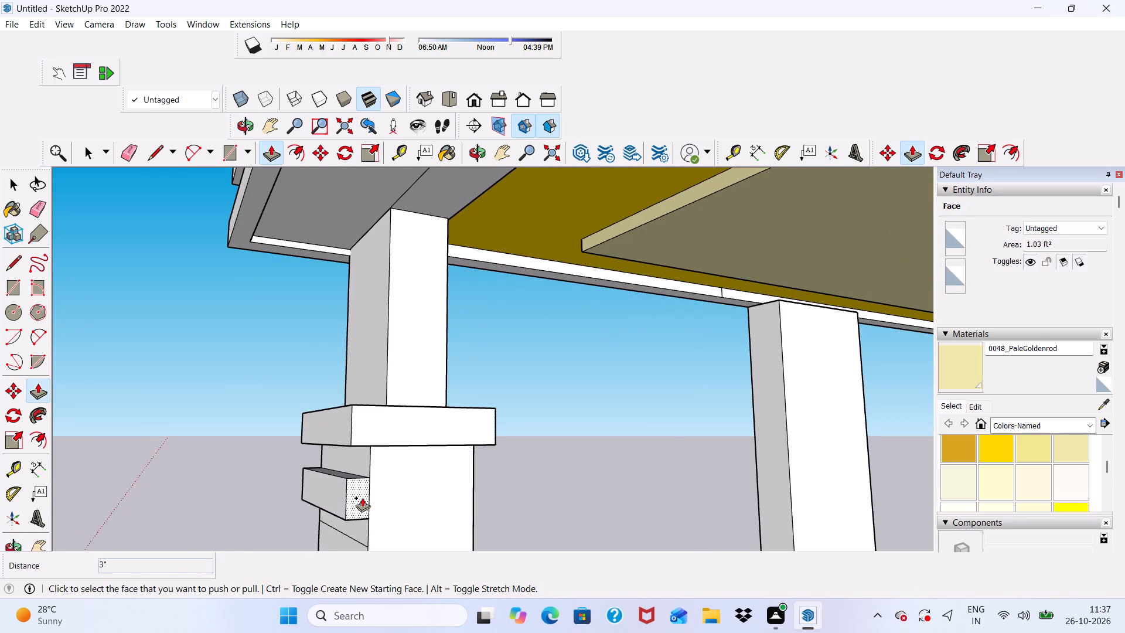
{"action": "scroll", "coordinate": [342, 509], "scroll_direction": "up", "scroll_amount": 8}
{"action": "left_click", "coordinate": [360, 498]}
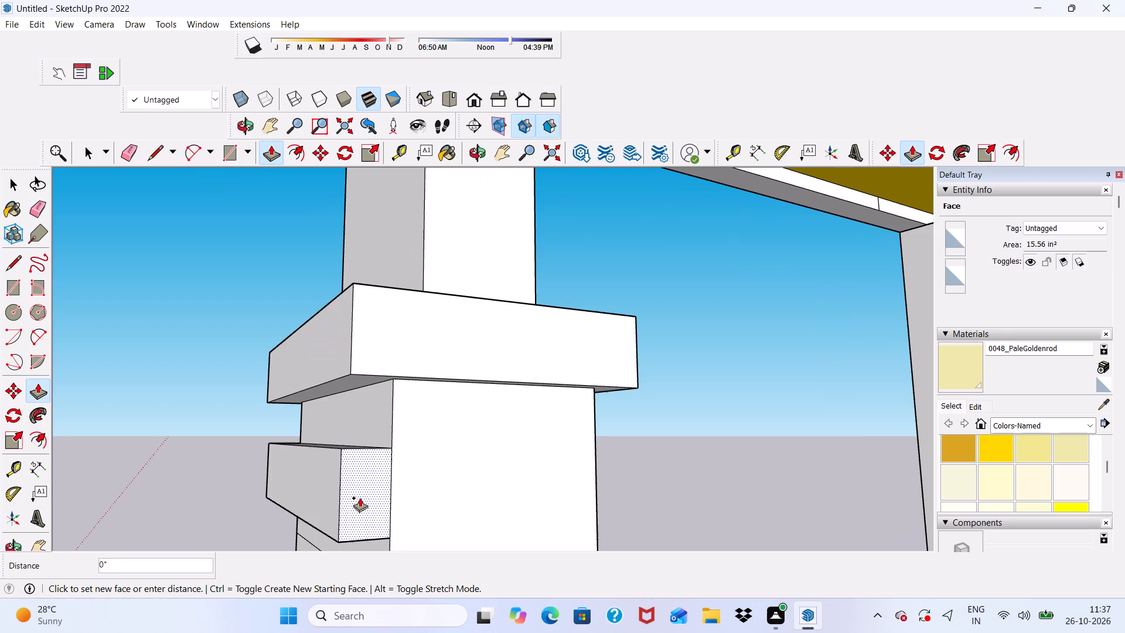
{"action": "middle_click_drag", "start_coordinate": [412, 497], "coordinate": [135, 477]}
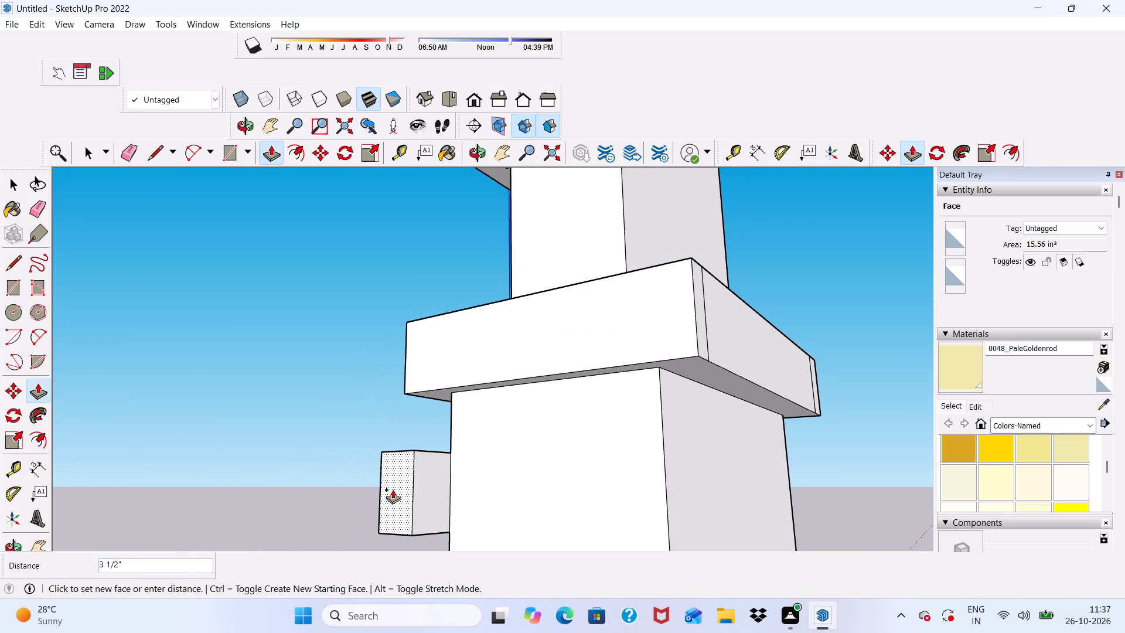
{"action": "scroll", "coordinate": [402, 499], "scroll_direction": "up", "scroll_amount": 3}
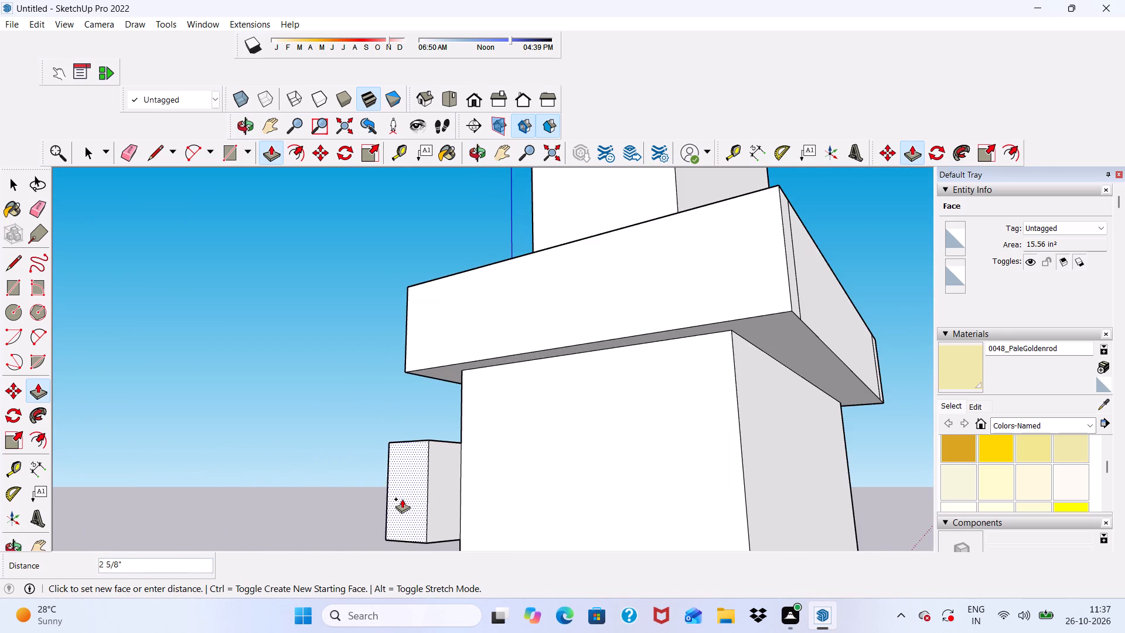
{"action": "left_click", "coordinate": [402, 499]}
Pull the lower strip's backward-facing end along the block's right side by 1' 5 11/16", using the upper band as reference.
{"action": "scroll", "coordinate": [402, 499], "scroll_direction": "up", "scroll_amount": 4}
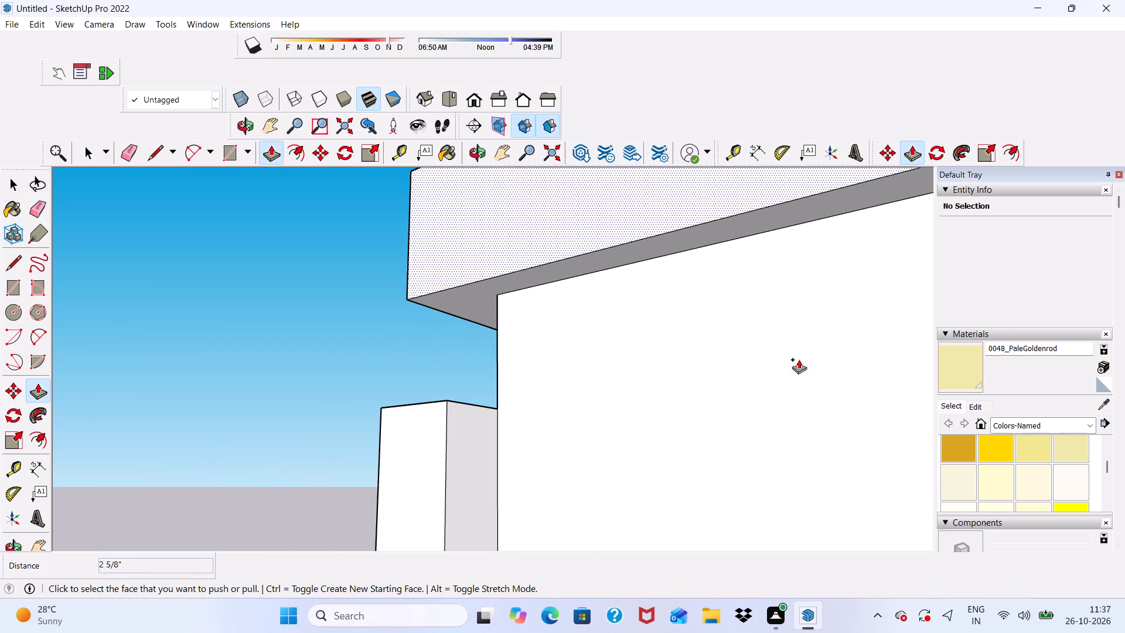
{"action": "left_click", "coordinate": [470, 482]}
{"action": "scroll", "coordinate": [521, 483], "scroll_direction": "down", "scroll_amount": 14}
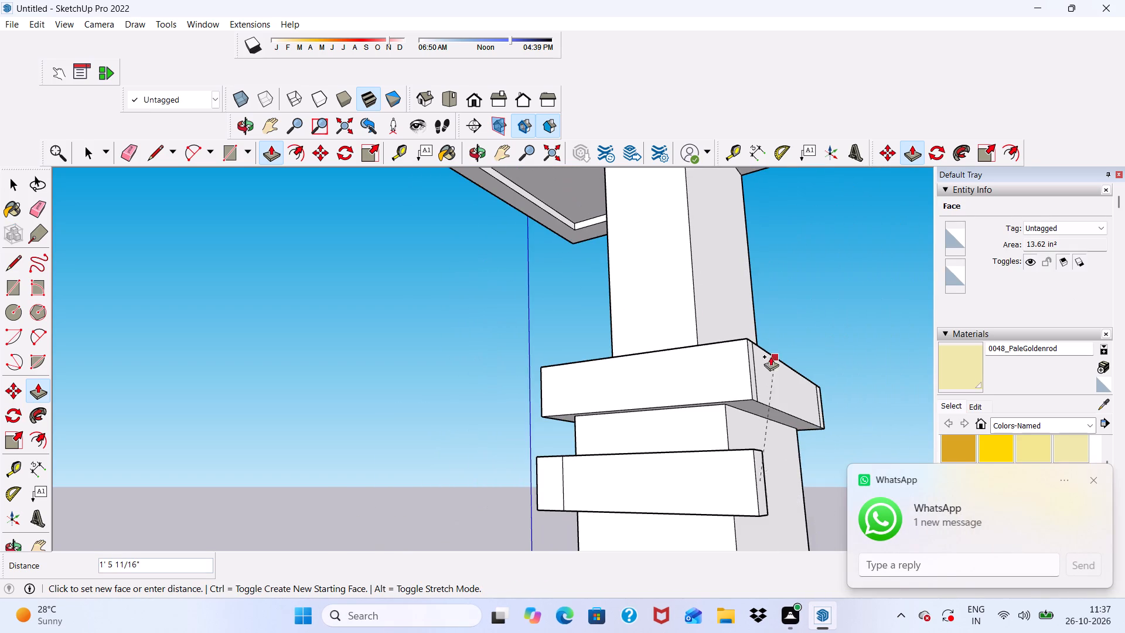
{"action": "scroll", "coordinate": [731, 387], "scroll_direction": "up", "scroll_amount": 6}
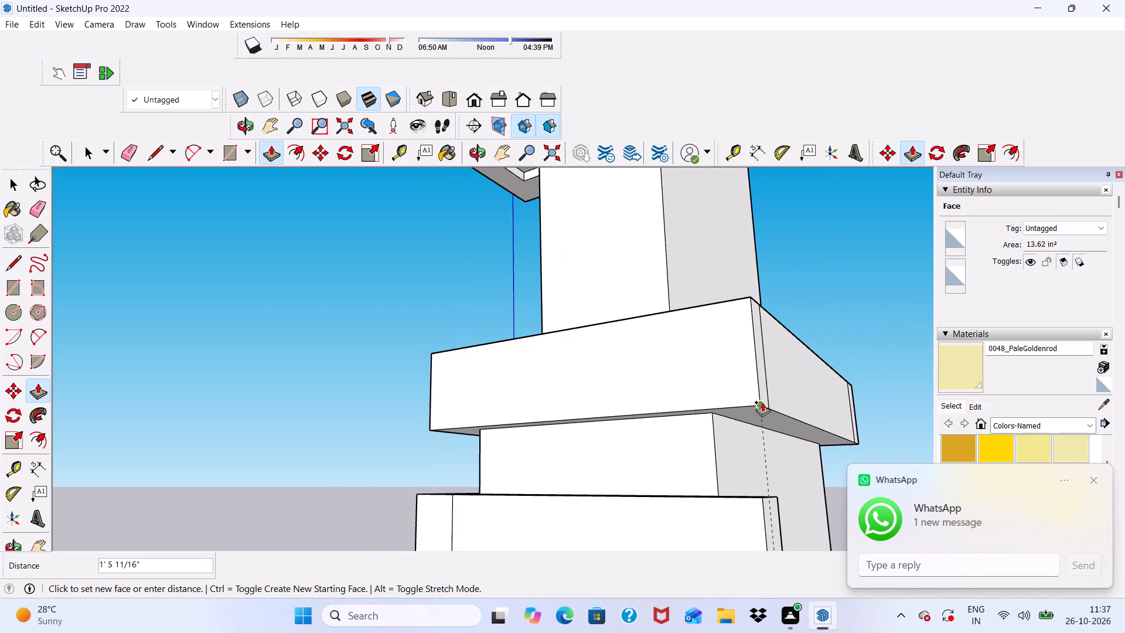
{"action": "left_click", "coordinate": [759, 400]}
Pull the second band's inward-facing end along the block's back side by about 2' 6 15/16", using the top band's outer corner as reference.
{"action": "scroll", "coordinate": [776, 452], "scroll_direction": "down", "scroll_amount": 1}
{"action": "middle_click_drag", "start_coordinate": [779, 458], "coordinate": [539, 454]}
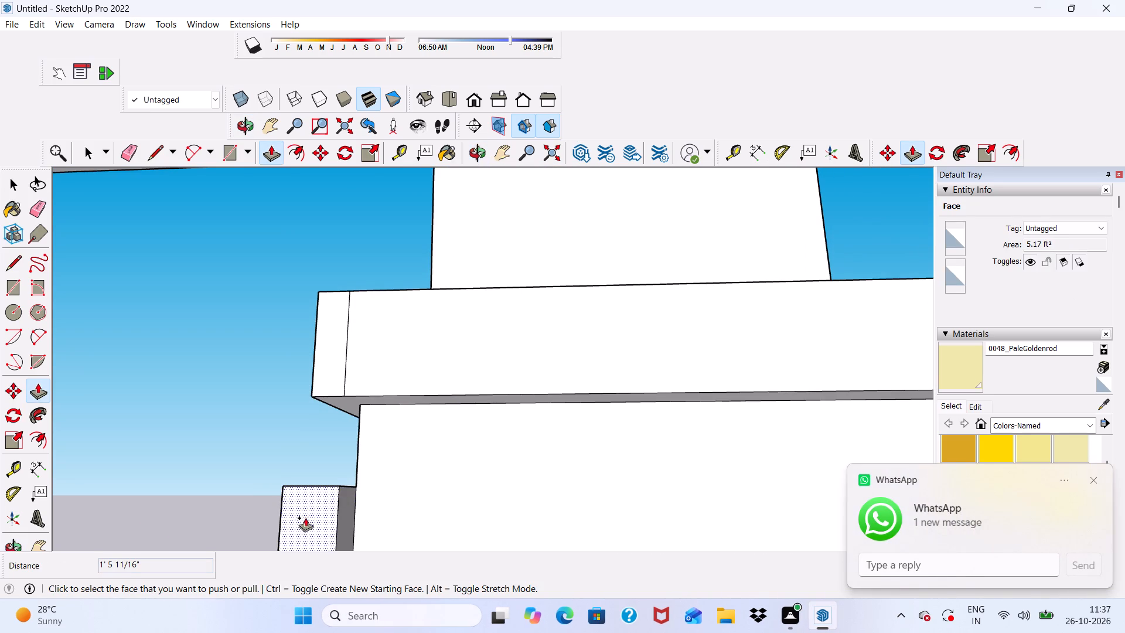
{"action": "middle_click_drag", "start_coordinate": [338, 496], "coordinate": [329, 477]}
{"action": "scroll", "coordinate": [329, 510], "scroll_direction": "up", "scroll_amount": 5}
{"action": "left_click", "coordinate": [336, 499]}
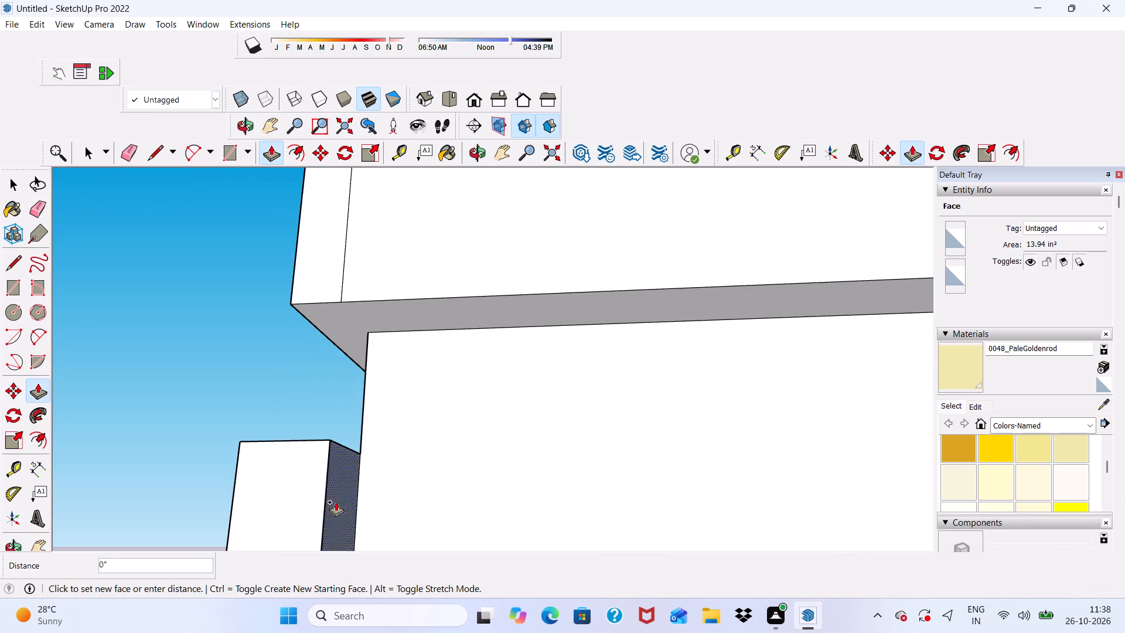
{"action": "scroll", "coordinate": [468, 495], "scroll_direction": "down", "scroll_amount": 4}
{"action": "scroll", "coordinate": [373, 504], "scroll_direction": "up", "scroll_amount": 7}
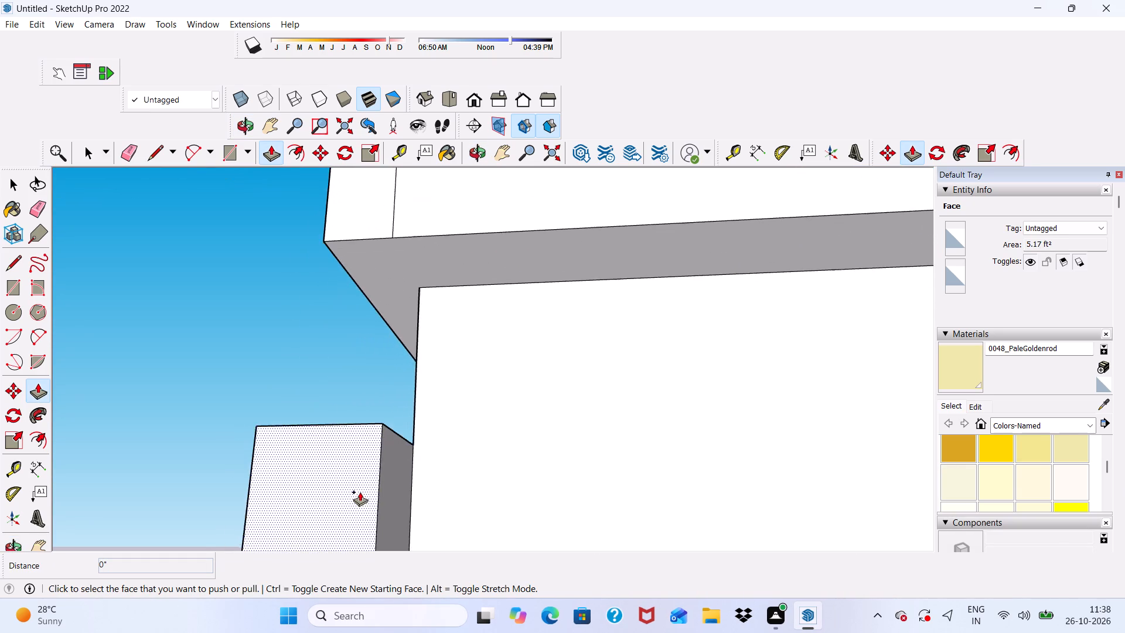
{"action": "scroll", "coordinate": [360, 492], "scroll_direction": "up", "scroll_amount": 1}
{"action": "scroll", "coordinate": [413, 479], "scroll_direction": "up", "scroll_amount": 2}
{"action": "left_click", "coordinate": [394, 462]}
{"action": "scroll", "coordinate": [671, 401], "scroll_direction": "down", "scroll_amount": 13}
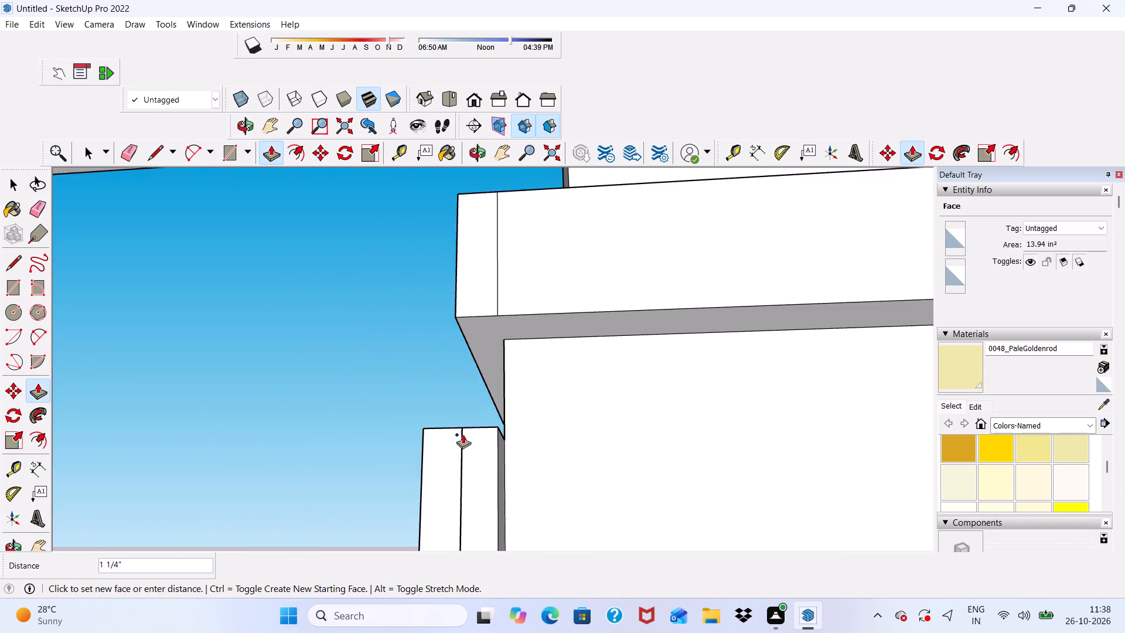
{"action": "scroll", "coordinate": [463, 434], "scroll_direction": "down", "scroll_amount": 3}
{"action": "scroll", "coordinate": [531, 384], "scroll_direction": "down", "scroll_amount": 3}
{"action": "middle_click_drag", "start_coordinate": [533, 386], "coordinate": [302, 456]}
{"action": "scroll", "coordinate": [555, 397], "scroll_direction": "up", "scroll_amount": 2}
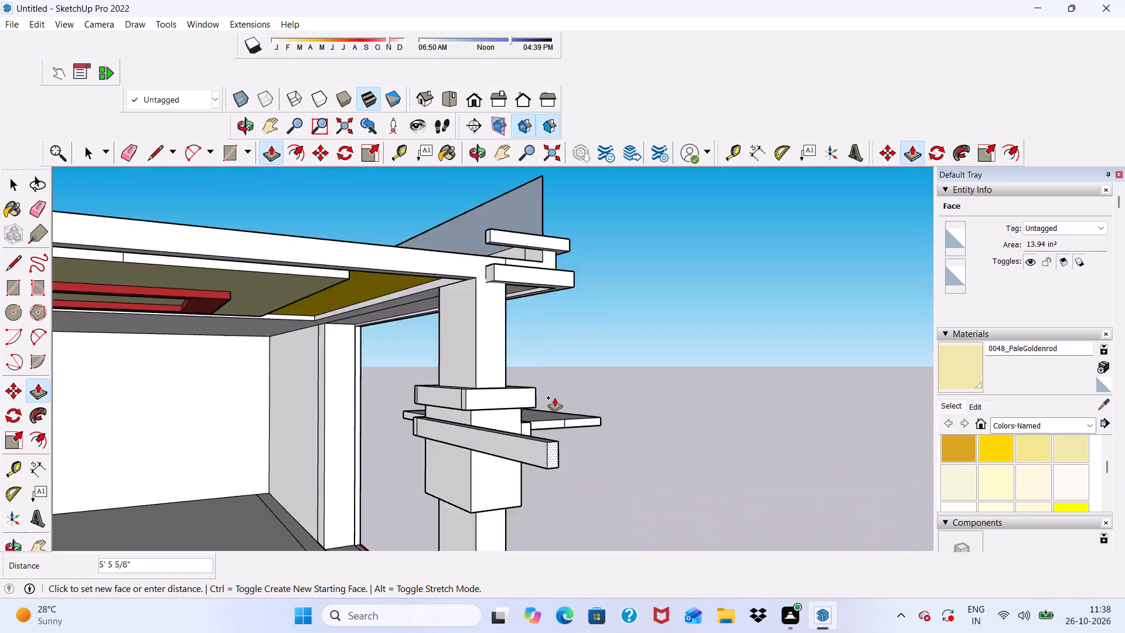
{"action": "scroll", "coordinate": [554, 397], "scroll_direction": "up", "scroll_amount": 2}
{"action": "scroll", "coordinate": [586, 373], "scroll_direction": "down", "scroll_amount": 5}
{"action": "scroll", "coordinate": [608, 396], "scroll_direction": "up", "scroll_amount": 4}
{"action": "scroll", "coordinate": [547, 374], "scroll_direction": "up", "scroll_amount": 5}
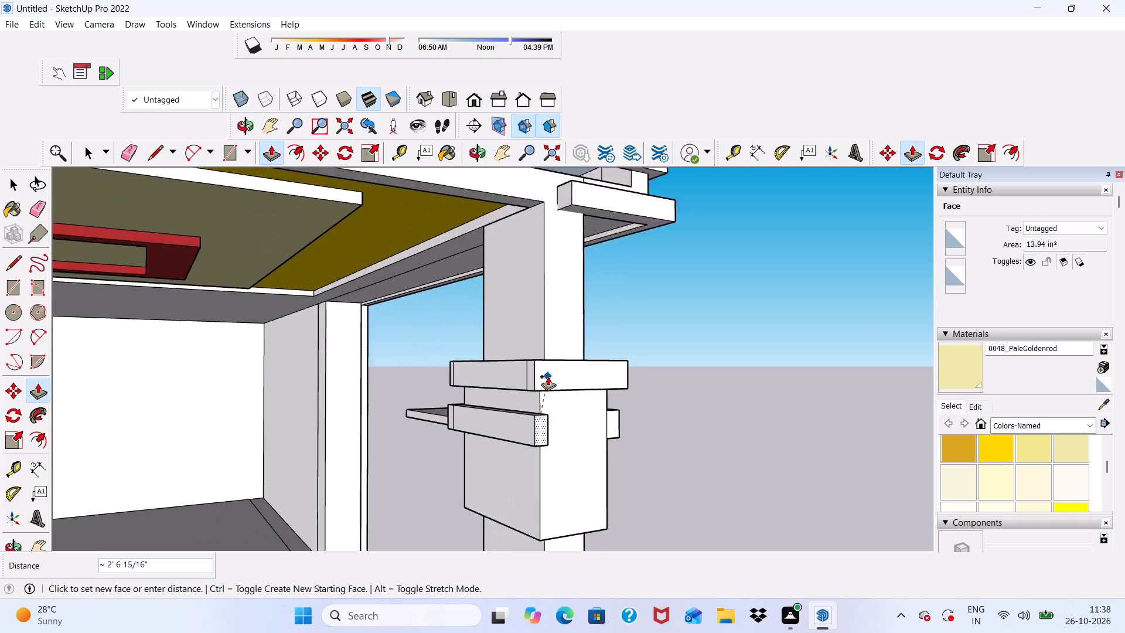
{"action": "scroll", "coordinate": [548, 376], "scroll_direction": "up", "scroll_amount": 7}
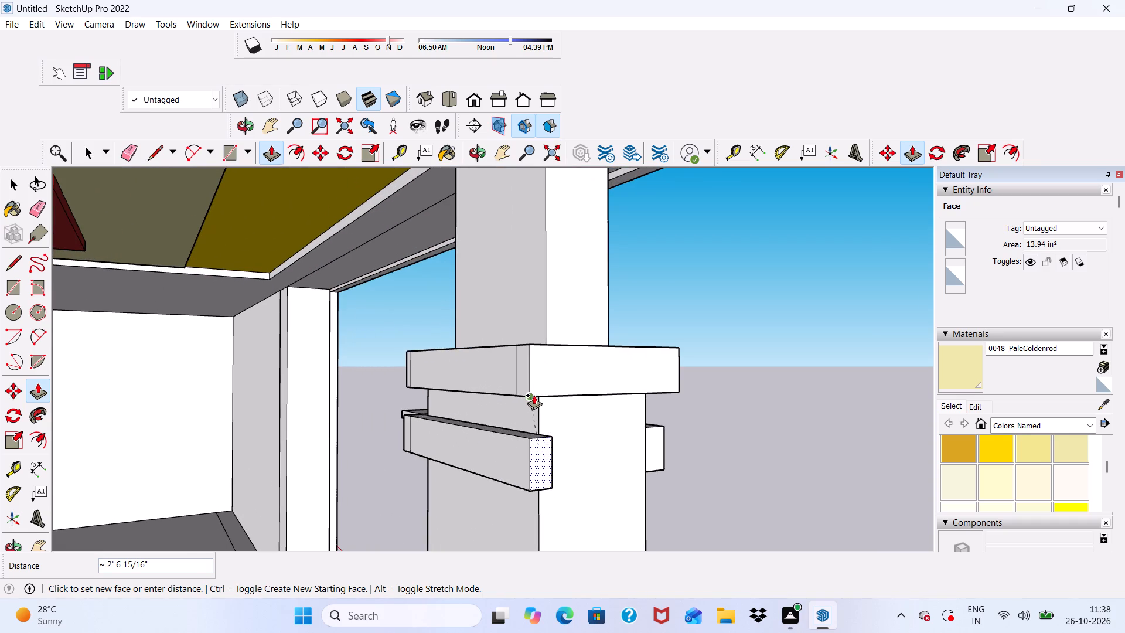
{"action": "left_click", "coordinate": [547, 396]}
Pull the second band's inward-facing end along the block's left side by 1' 6" to close the ring at the front.
{"action": "middle_click_drag", "start_coordinate": [561, 422], "coordinate": [361, 475]}
{"action": "scroll", "coordinate": [360, 481], "scroll_direction": "up", "scroll_amount": 5}
{"action": "scroll", "coordinate": [529, 461], "scroll_direction": "down", "scroll_amount": 5}
{"action": "middle_click_drag", "start_coordinate": [698, 465], "coordinate": [595, 428]}
{"action": "scroll", "coordinate": [653, 434], "scroll_direction": "down", "scroll_amount": 1}
{"action": "scroll", "coordinate": [592, 440], "scroll_direction": "up", "scroll_amount": 9}
{"action": "left_click", "coordinate": [576, 433]}
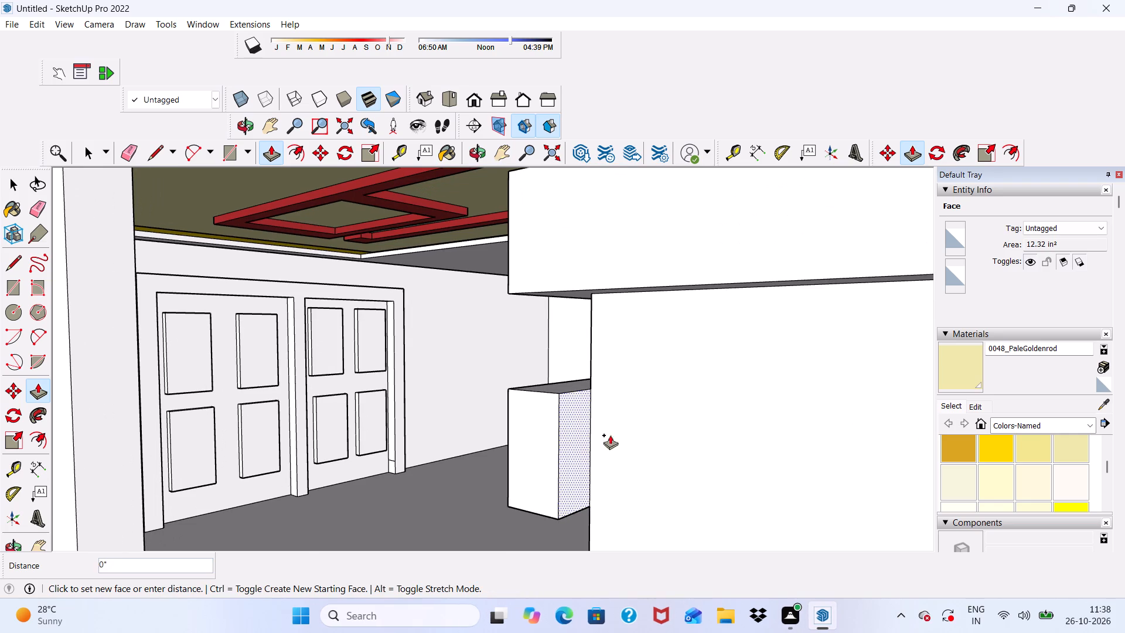
{"action": "scroll", "coordinate": [728, 432], "scroll_direction": "down", "scroll_amount": 5}
{"action": "scroll", "coordinate": [645, 402], "scroll_direction": "down", "scroll_amount": 5}
{"action": "scroll", "coordinate": [861, 421], "scroll_direction": "up", "scroll_amount": 4}
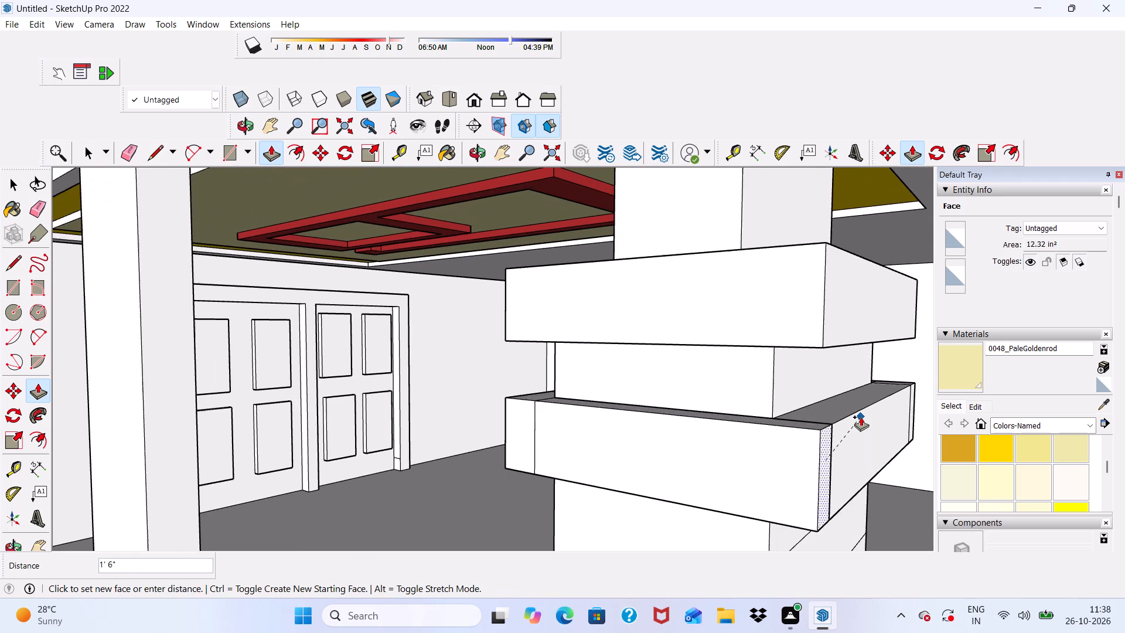
{"action": "scroll", "coordinate": [850, 427], "scroll_direction": "up", "scroll_amount": 4}
{"action": "left_click", "coordinate": [836, 417]}
Pull the strip below the second band on the block's front face outward by 3", matching the upper band's projection.
{"action": "scroll", "coordinate": [790, 404], "scroll_direction": "down", "scroll_amount": 10}
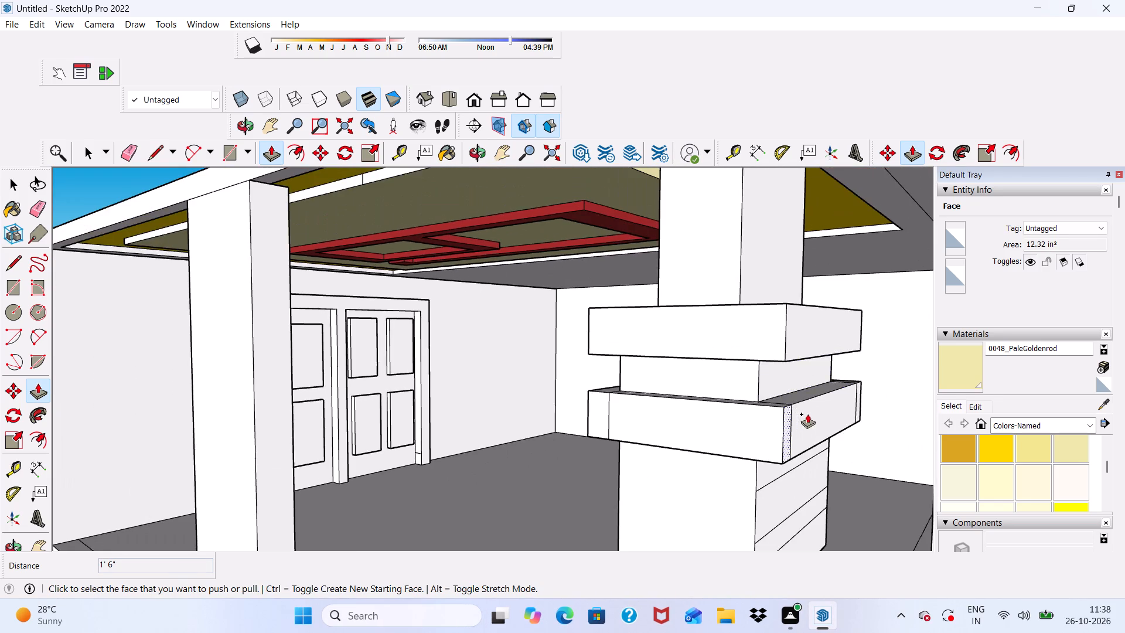
{"action": "middle_click_drag", "start_coordinate": [807, 414], "coordinate": [577, 411]}
{"action": "scroll", "coordinate": [570, 412], "scroll_direction": "up", "scroll_amount": 1}
{"action": "scroll", "coordinate": [585, 401], "scroll_direction": "down", "scroll_amount": 12}
{"action": "scroll", "coordinate": [597, 452], "scroll_direction": "up", "scroll_amount": 4}
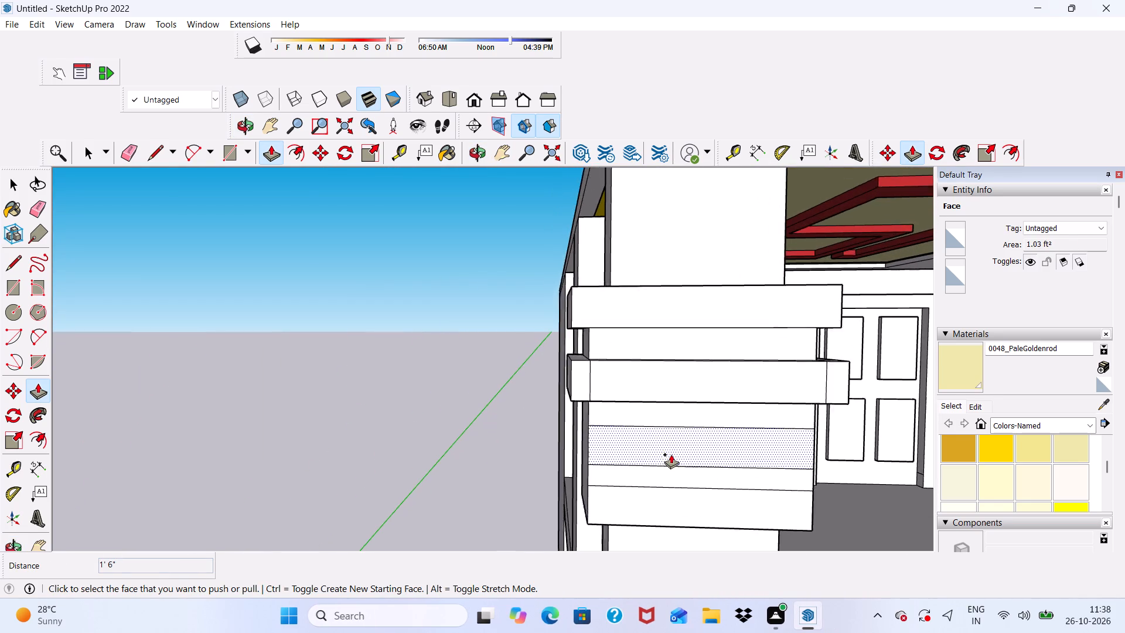
{"action": "scroll", "coordinate": [671, 454], "scroll_direction": "up", "scroll_amount": 1}
{"action": "left_click", "coordinate": [657, 436]}
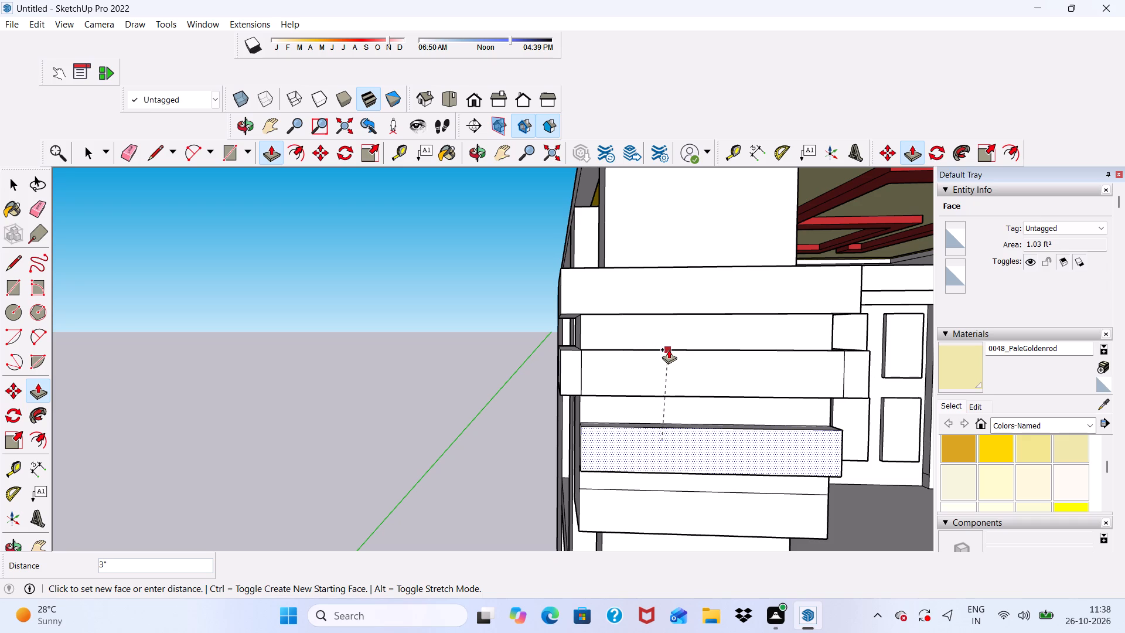
{"action": "left_click", "coordinate": [672, 346]}
Pull the third band's right end out past the block's right side by 2 9/16".
{"action": "middle_click_drag", "start_coordinate": [694, 414], "coordinate": [473, 423]}
{"action": "scroll", "coordinate": [787, 358], "scroll_direction": "down", "scroll_amount": 3}
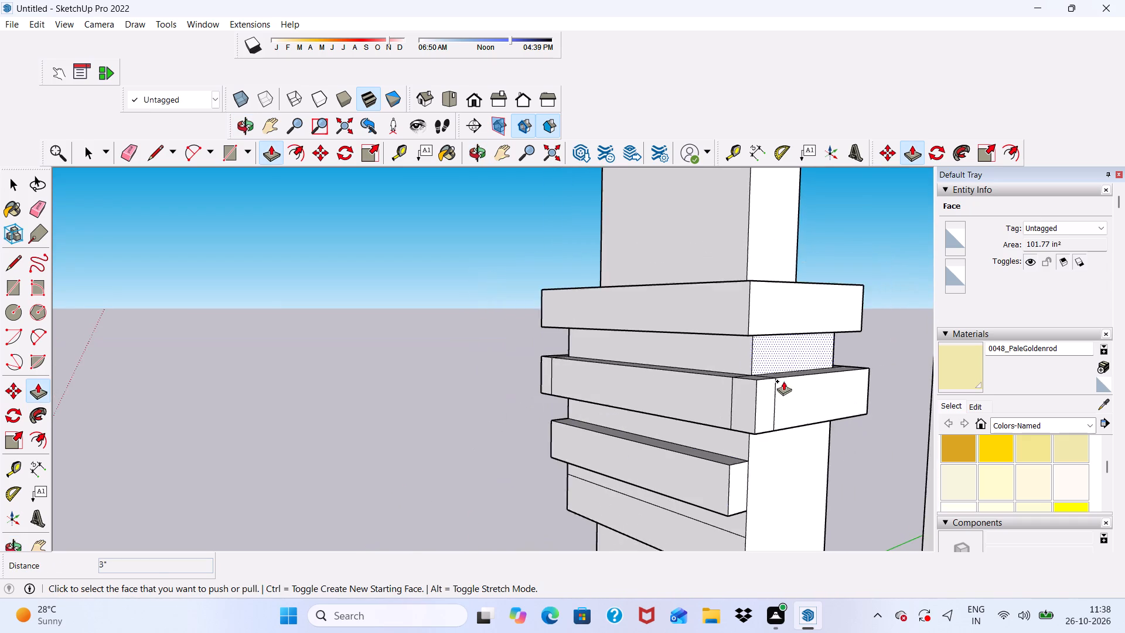
{"action": "scroll", "coordinate": [783, 381], "scroll_direction": "down", "scroll_amount": 2}
{"action": "scroll", "coordinate": [758, 454], "scroll_direction": "up", "scroll_amount": 9}
{"action": "left_click", "coordinate": [737, 467]}
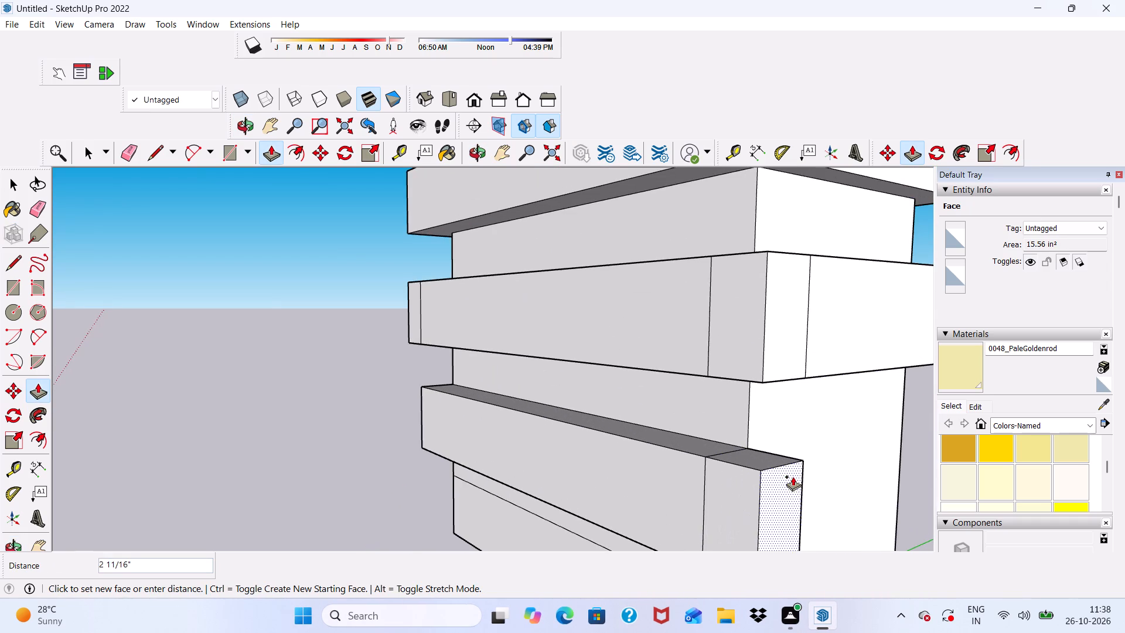
{"action": "left_click", "coordinate": [791, 472]}
Pull the third band's backward-facing end along the block's right side by 1' 3", up to the block's back corner.
{"action": "scroll", "coordinate": [823, 474], "scroll_direction": "down", "scroll_amount": 1}
{"action": "middle_click_drag", "start_coordinate": [823, 474], "coordinate": [672, 461]}
{"action": "scroll", "coordinate": [514, 458], "scroll_direction": "up", "scroll_amount": 5}
{"action": "scroll", "coordinate": [547, 458], "scroll_direction": "down", "scroll_amount": 5}
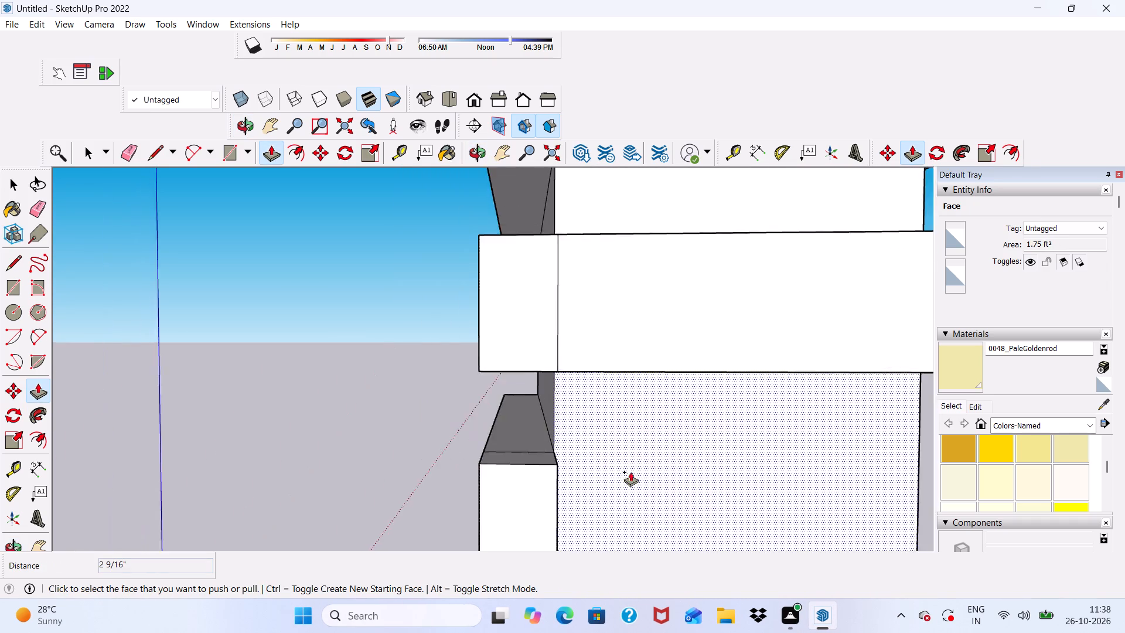
{"action": "middle_click_drag", "start_coordinate": [630, 472], "coordinate": [553, 467]}
{"action": "scroll", "coordinate": [559, 506], "scroll_direction": "up", "scroll_amount": 10}
{"action": "left_click", "coordinate": [509, 455]}
{"action": "scroll", "coordinate": [671, 439], "scroll_direction": "down", "scroll_amount": 4}
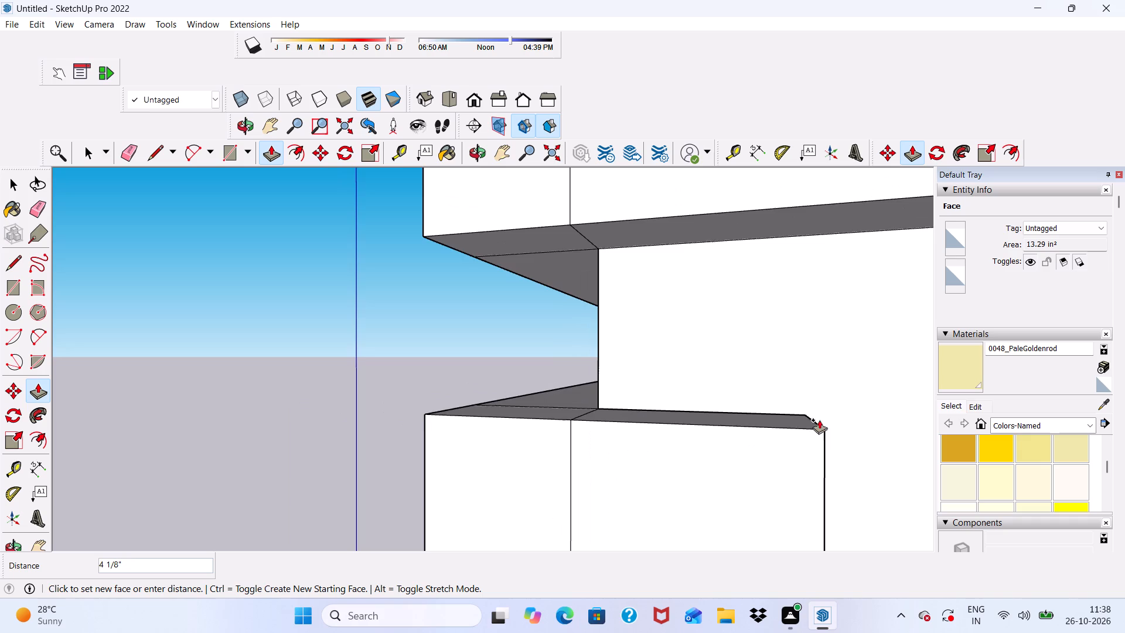
{"action": "scroll", "coordinate": [819, 420], "scroll_direction": "down", "scroll_amount": 15}
{"action": "scroll", "coordinate": [841, 460], "scroll_direction": "up", "scroll_amount": 3}
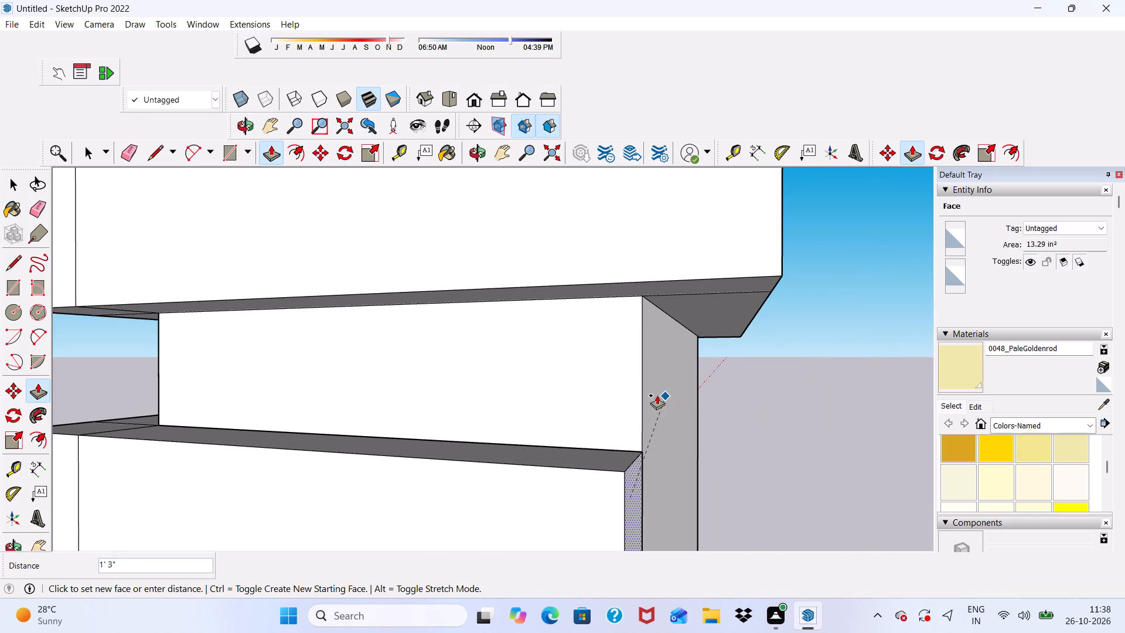
{"action": "left_click", "coordinate": [645, 382]}
Extend the third band's end past the block's back side by 1 1/4".
{"action": "middle_click_drag", "start_coordinate": [662, 416], "coordinate": [423, 460]}
{"action": "scroll", "coordinate": [407, 505], "scroll_direction": "up", "scroll_amount": 2}
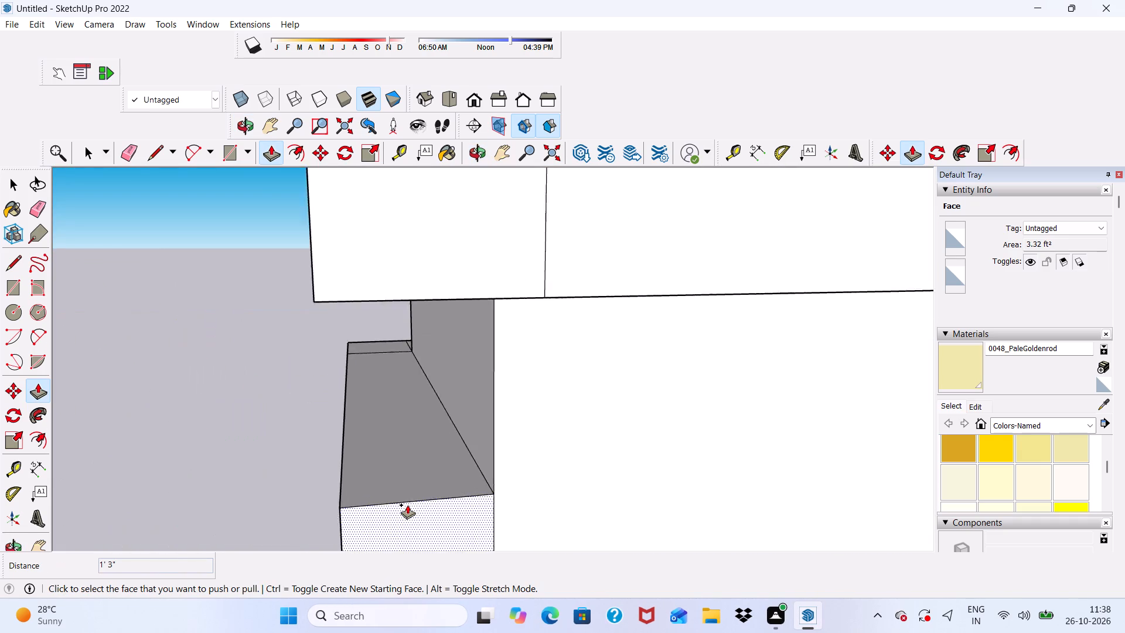
{"action": "scroll", "coordinate": [407, 505], "scroll_direction": "up", "scroll_amount": 2}
{"action": "scroll", "coordinate": [460, 445], "scroll_direction": "down", "scroll_amount": 6}
{"action": "scroll", "coordinate": [471, 516], "scroll_direction": "up", "scroll_amount": 5}
{"action": "left_click", "coordinate": [472, 484]}
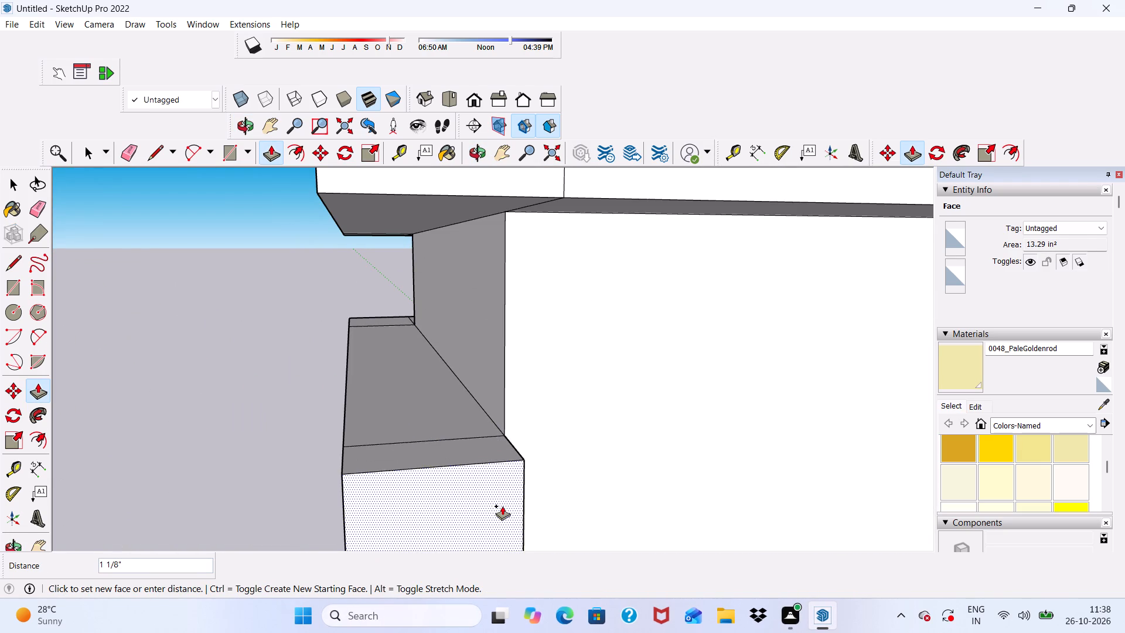
{"action": "left_click", "coordinate": [506, 506]}
Pull the third band's inward-facing end along the block's back side by about 2' 4 9/16", up to the block's far corner edge.
{"action": "middle_click_drag", "start_coordinate": [647, 464], "coordinate": [395, 451]}
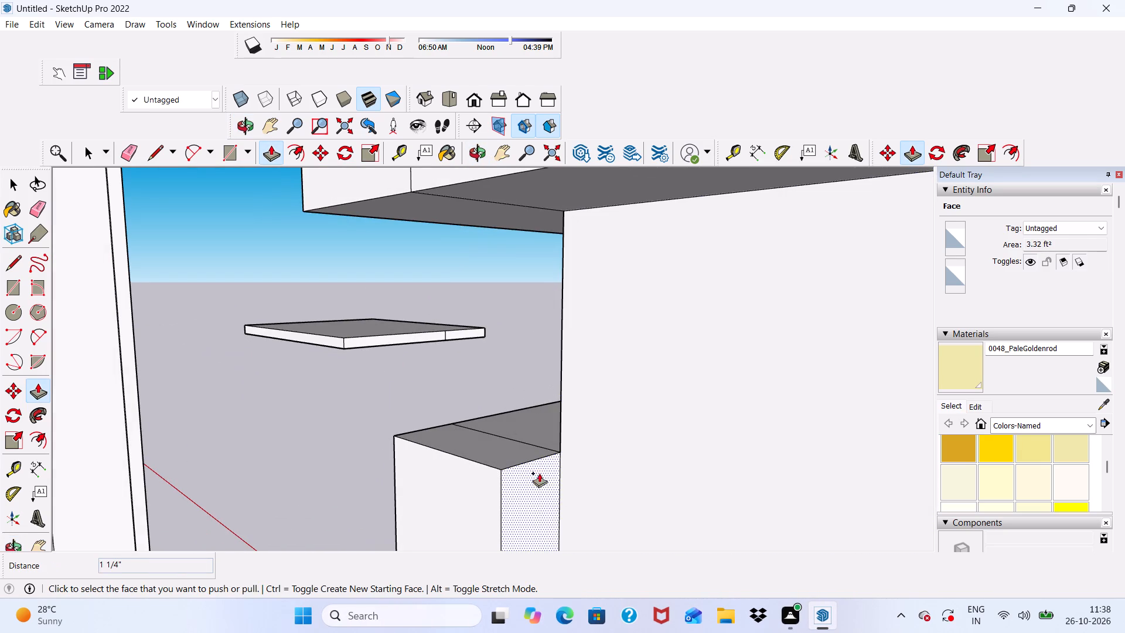
{"action": "left_click", "coordinate": [530, 472]}
{"action": "scroll", "coordinate": [670, 462], "scroll_direction": "down", "scroll_amount": 12}
{"action": "scroll", "coordinate": [661, 422], "scroll_direction": "up", "scroll_amount": 2}
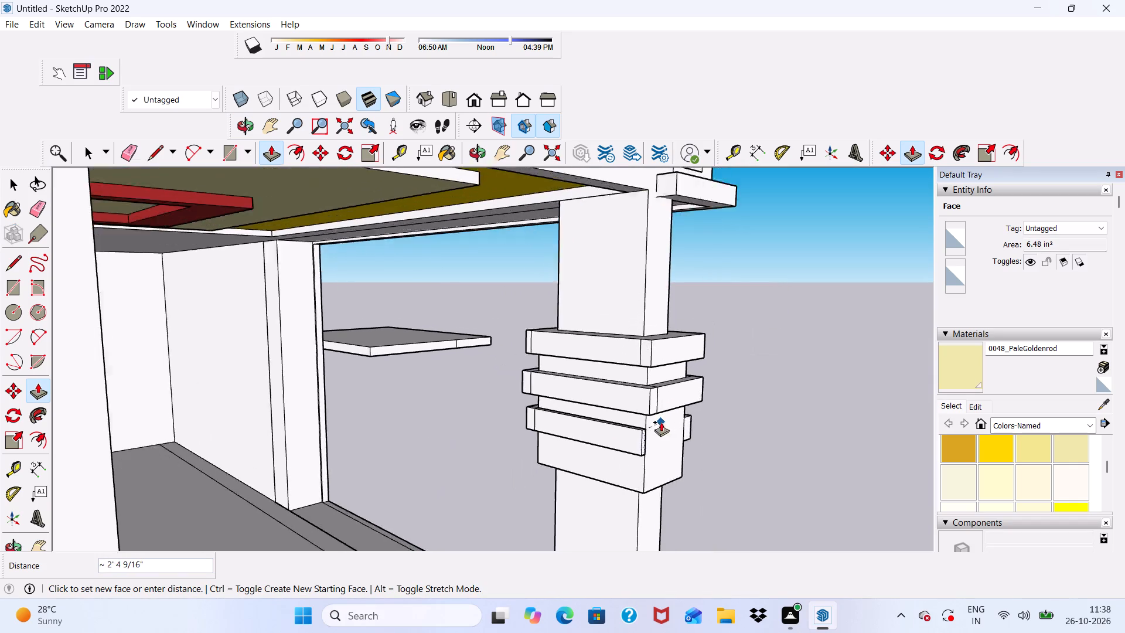
{"action": "scroll", "coordinate": [661, 422], "scroll_direction": "up", "scroll_amount": 8}
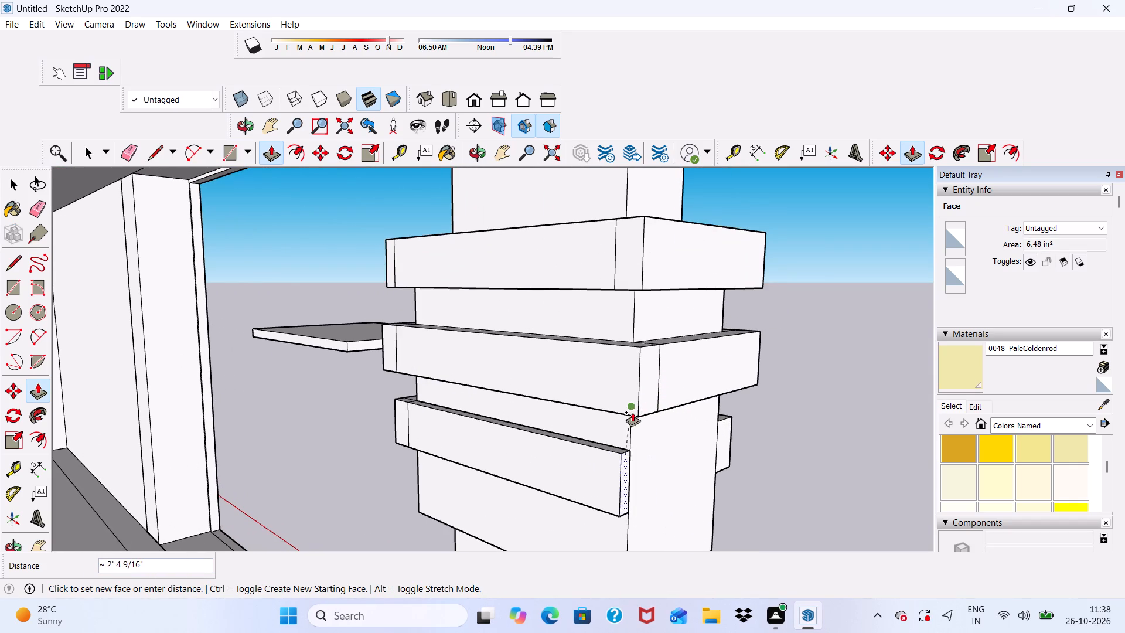
{"action": "scroll", "coordinate": [635, 424], "scroll_direction": "up", "scroll_amount": 8}
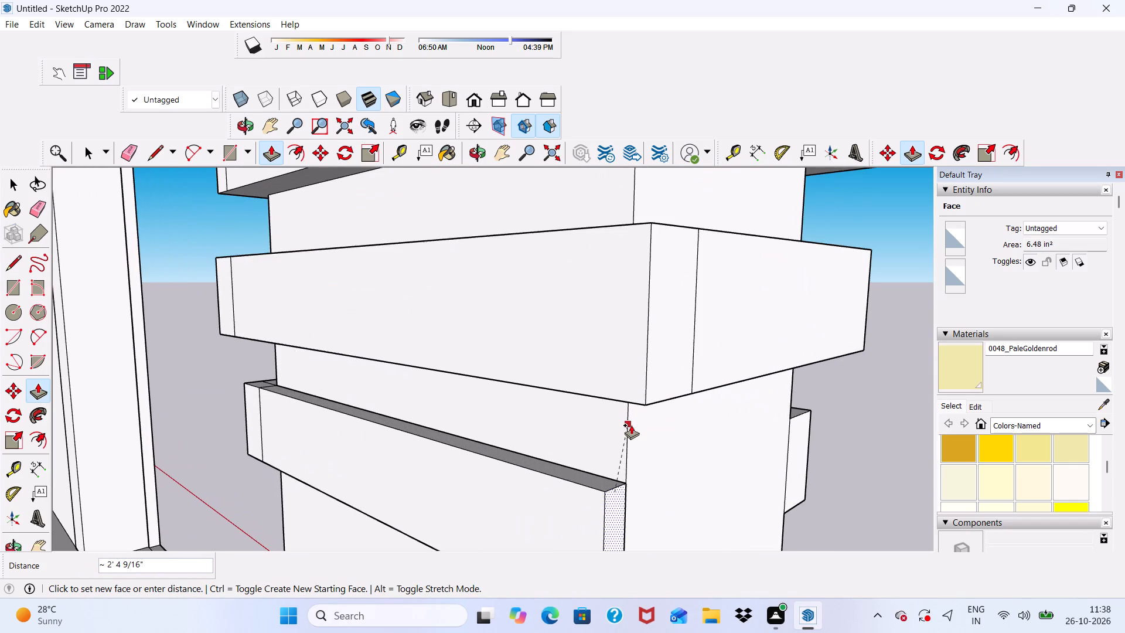
{"action": "left_click", "coordinate": [631, 425]}
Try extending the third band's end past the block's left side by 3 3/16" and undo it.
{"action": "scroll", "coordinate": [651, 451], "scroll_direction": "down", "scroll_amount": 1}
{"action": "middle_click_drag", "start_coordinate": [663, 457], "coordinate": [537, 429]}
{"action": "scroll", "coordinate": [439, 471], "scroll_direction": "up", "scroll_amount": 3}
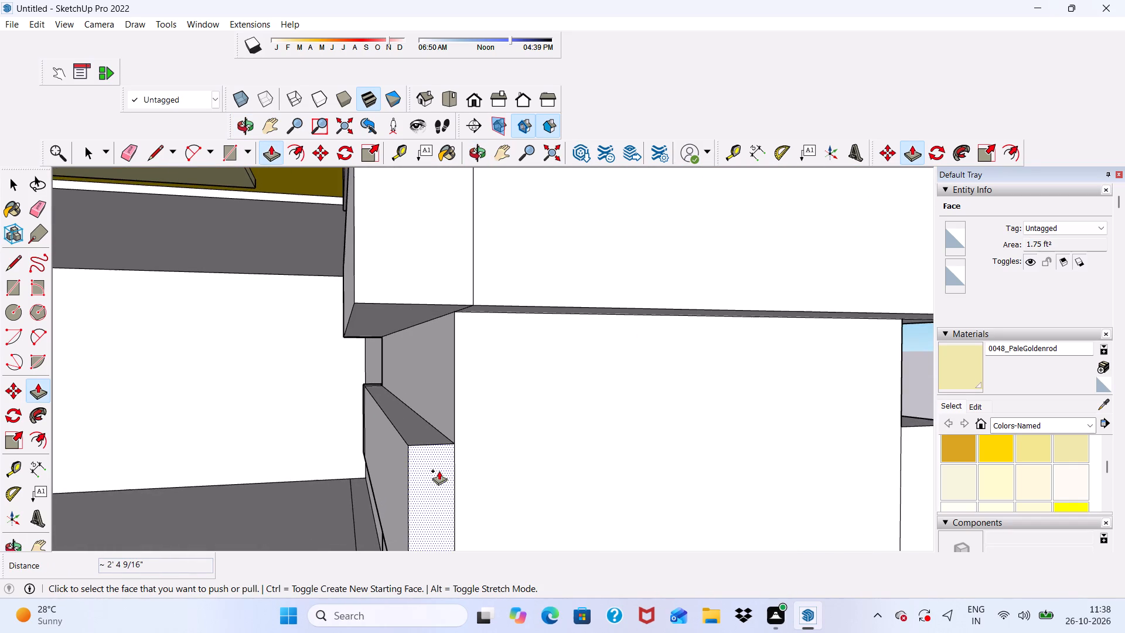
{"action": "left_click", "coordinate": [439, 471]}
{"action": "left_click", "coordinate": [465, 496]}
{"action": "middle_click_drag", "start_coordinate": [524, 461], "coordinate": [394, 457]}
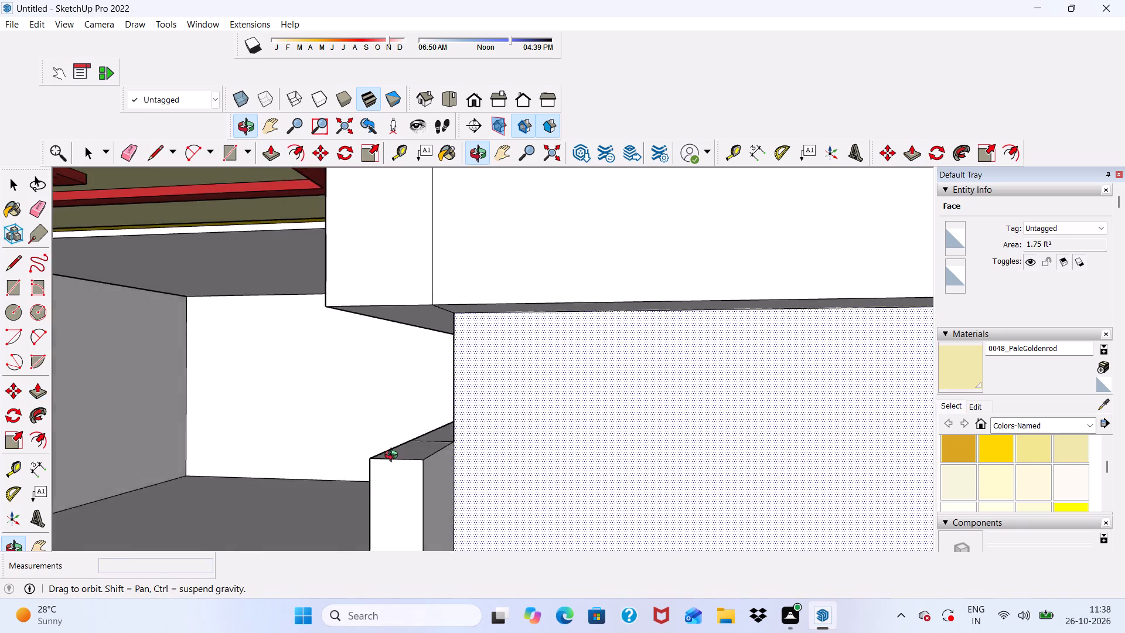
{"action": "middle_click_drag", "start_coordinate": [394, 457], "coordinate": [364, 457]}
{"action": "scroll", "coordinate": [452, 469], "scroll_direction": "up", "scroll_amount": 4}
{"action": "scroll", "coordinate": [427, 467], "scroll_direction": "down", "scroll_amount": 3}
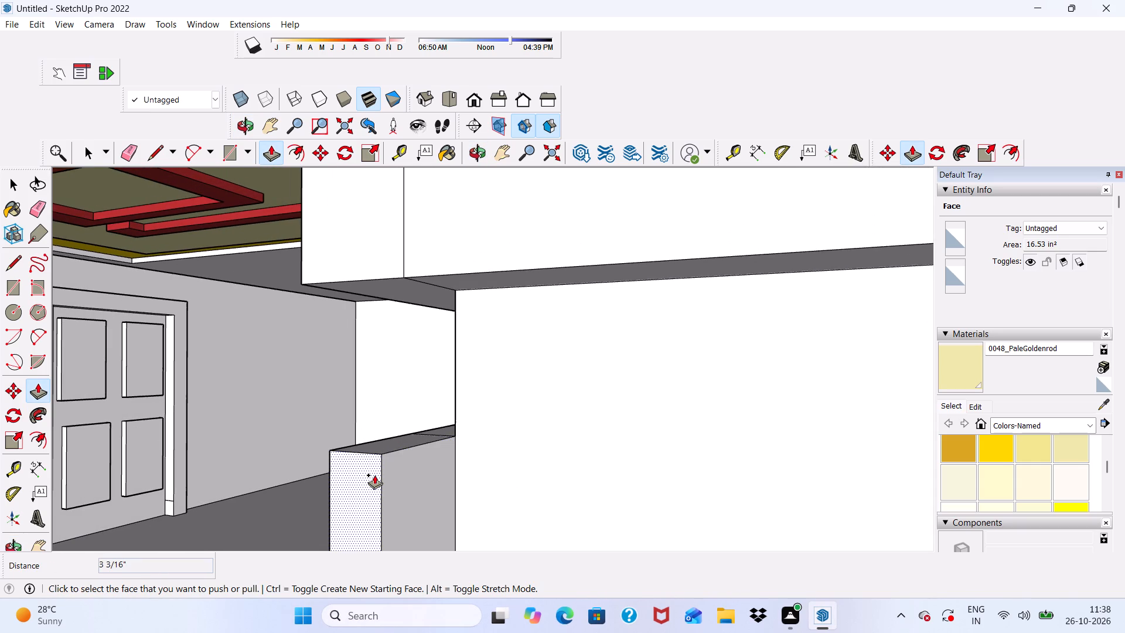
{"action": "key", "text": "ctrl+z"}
Pull the third band's back-side end a short distance out past the block's left side.
{"action": "left_click", "coordinate": [436, 482]}
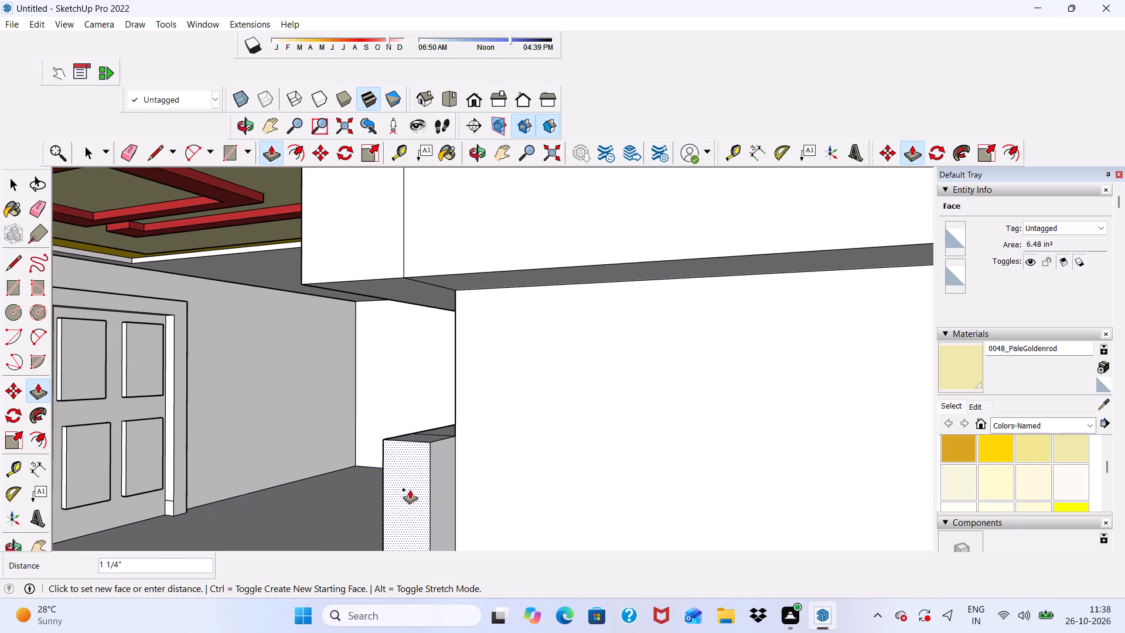
{"action": "left_click", "coordinate": [403, 494]}
Pull the third band's inward-facing end along the block's left side by 1' 6" to meet its front portion.
{"action": "scroll", "coordinate": [441, 483], "scroll_direction": "up", "scroll_amount": 4}
{"action": "left_click", "coordinate": [434, 481]}
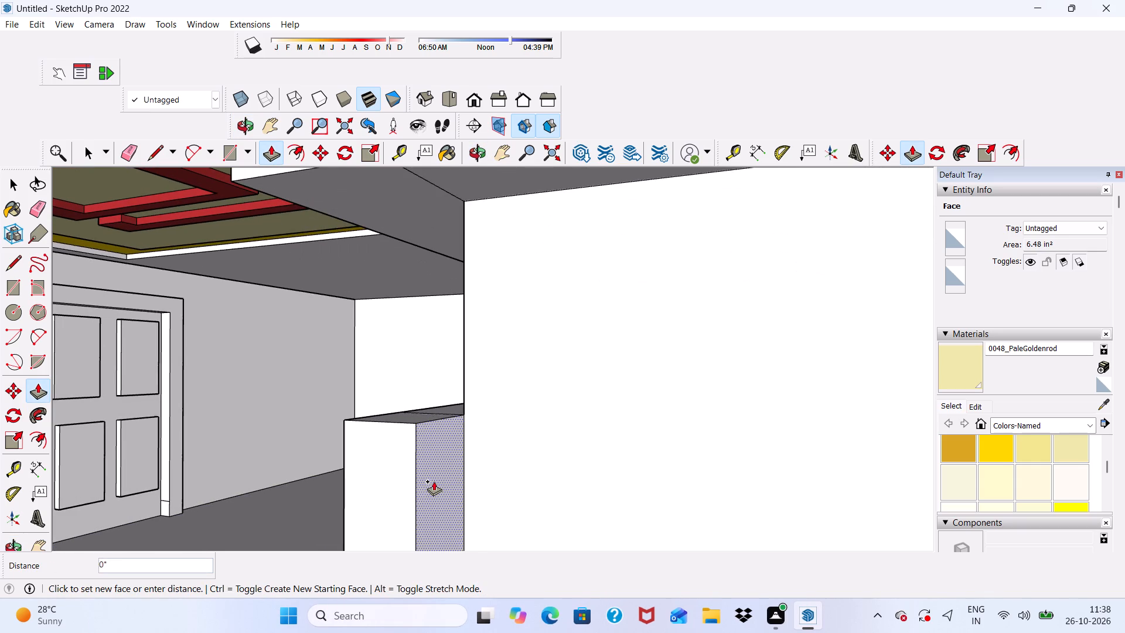
{"action": "scroll", "coordinate": [554, 474], "scroll_direction": "down", "scroll_amount": 14}
{"action": "scroll", "coordinate": [666, 457], "scroll_direction": "down", "scroll_amount": 1}
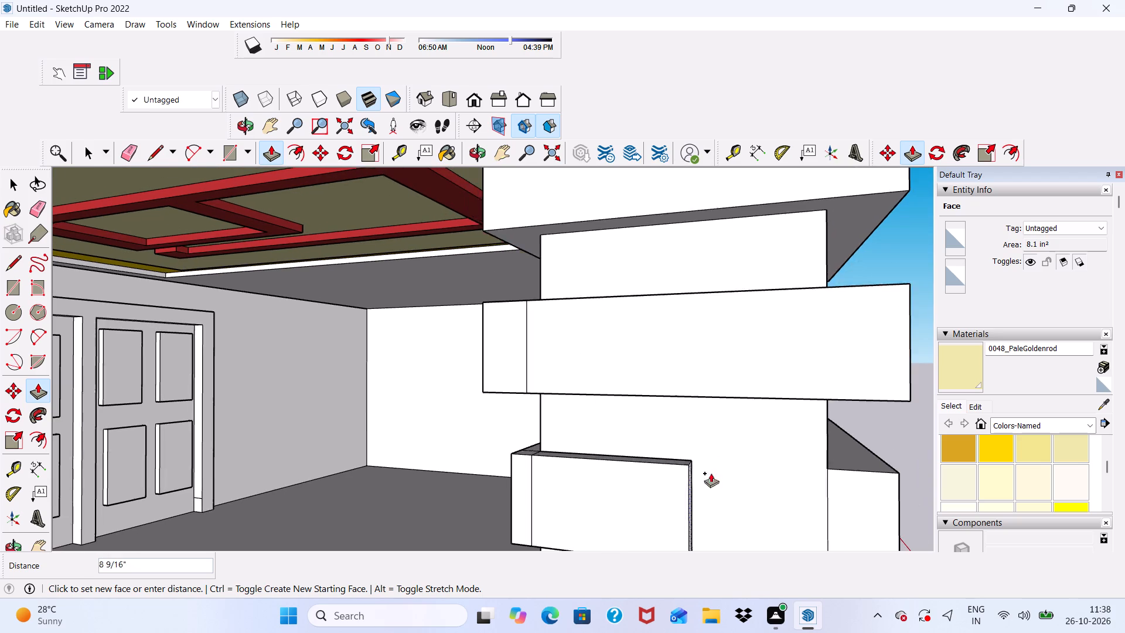
{"action": "scroll", "coordinate": [711, 473], "scroll_direction": "down", "scroll_amount": 1}
{"action": "scroll", "coordinate": [909, 495], "scroll_direction": "up", "scroll_amount": 4}
{"action": "middle_click_drag", "start_coordinate": [848, 485], "coordinate": [716, 479]}
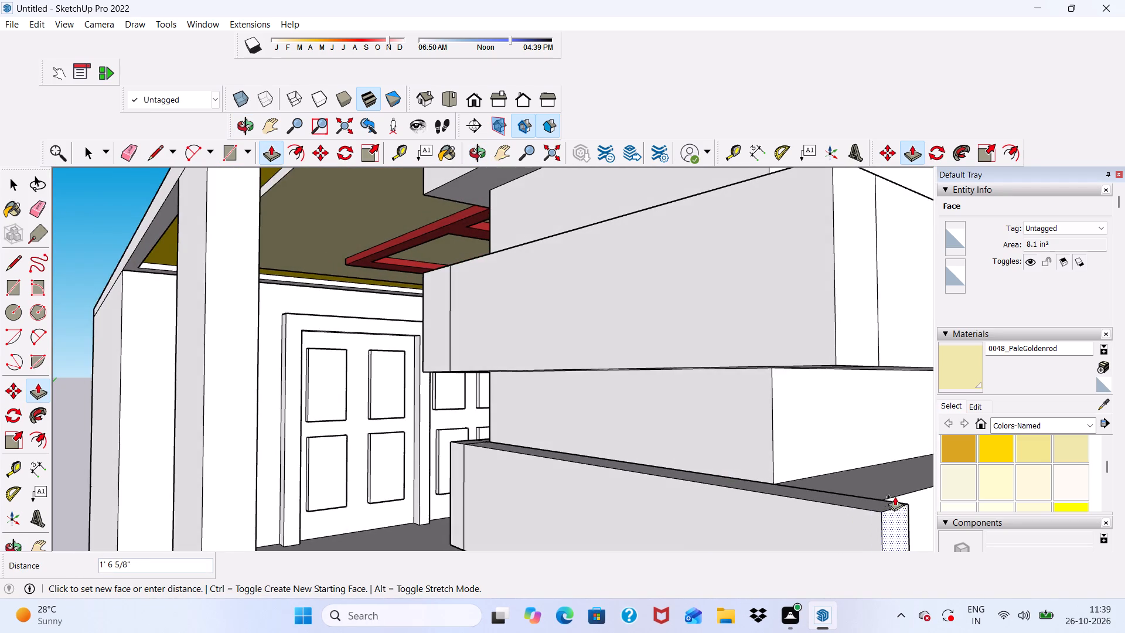
{"action": "scroll", "coordinate": [896, 484], "scroll_direction": "up", "scroll_amount": 4}
{"action": "left_click", "coordinate": [883, 508]}
Pull the bottommost strip on the block's front face outward by 3", using the band above as reference.
{"action": "scroll", "coordinate": [817, 434], "scroll_direction": "down", "scroll_amount": 9}
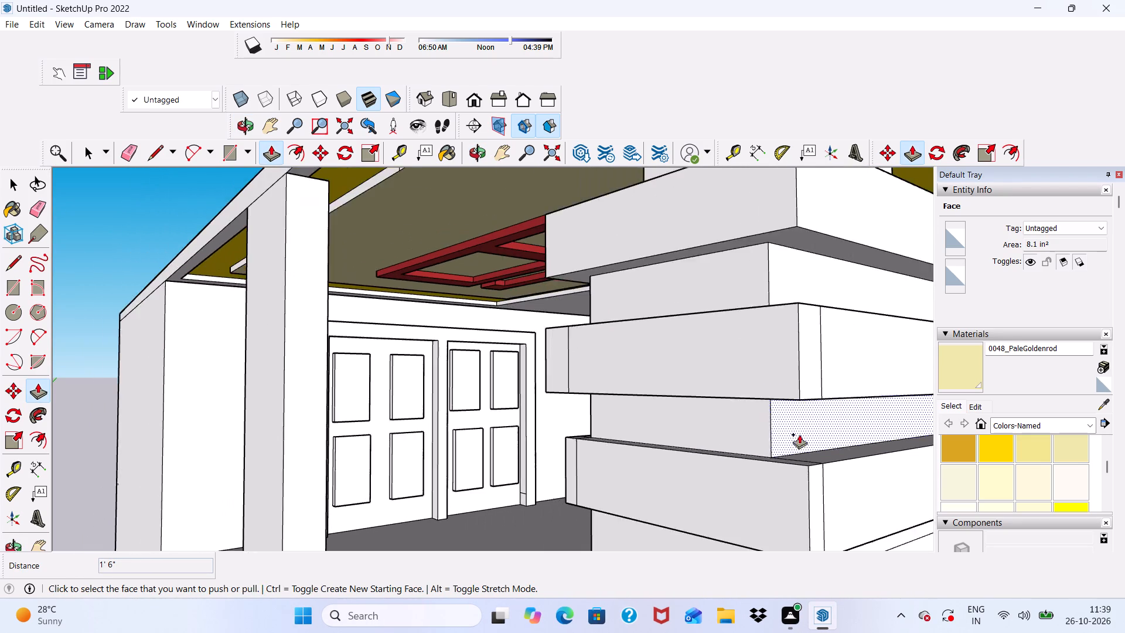
{"action": "scroll", "coordinate": [799, 434], "scroll_direction": "down", "scroll_amount": 9}
{"action": "middle_click_drag", "start_coordinate": [802, 437], "coordinate": [700, 452]}
{"action": "scroll", "coordinate": [711, 457], "scroll_direction": "up", "scroll_amount": 1}
{"action": "scroll", "coordinate": [713, 450], "scroll_direction": "down", "scroll_amount": 4}
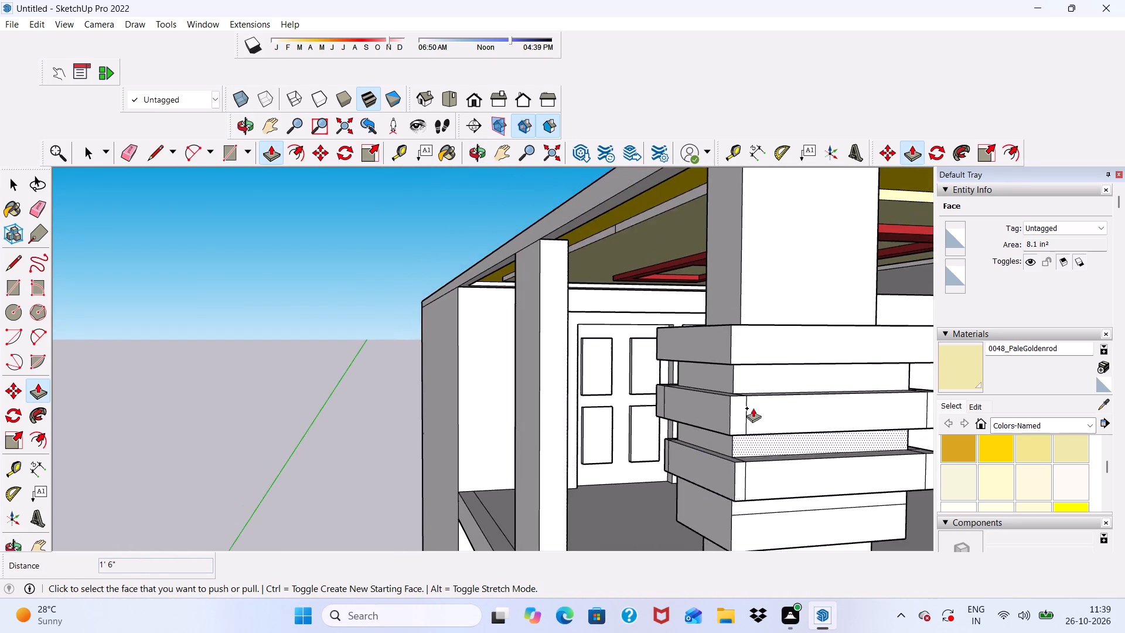
{"action": "scroll", "coordinate": [753, 408], "scroll_direction": "down", "scroll_amount": 6}
{"action": "scroll", "coordinate": [789, 486], "scroll_direction": "up", "scroll_amount": 14}
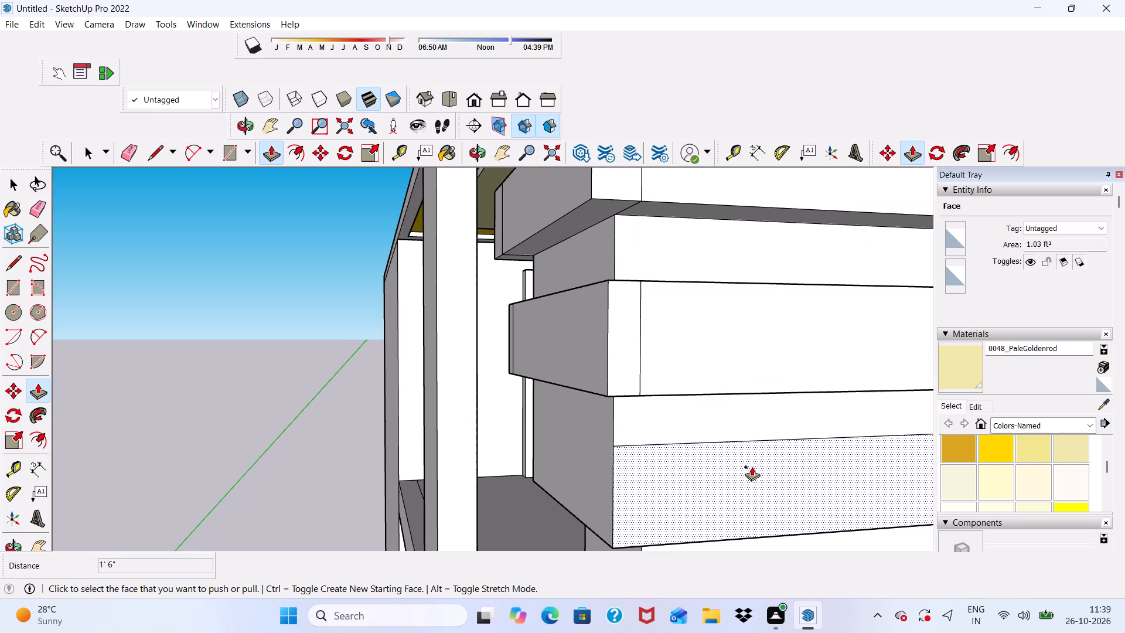
{"action": "left_click", "coordinate": [754, 466]}
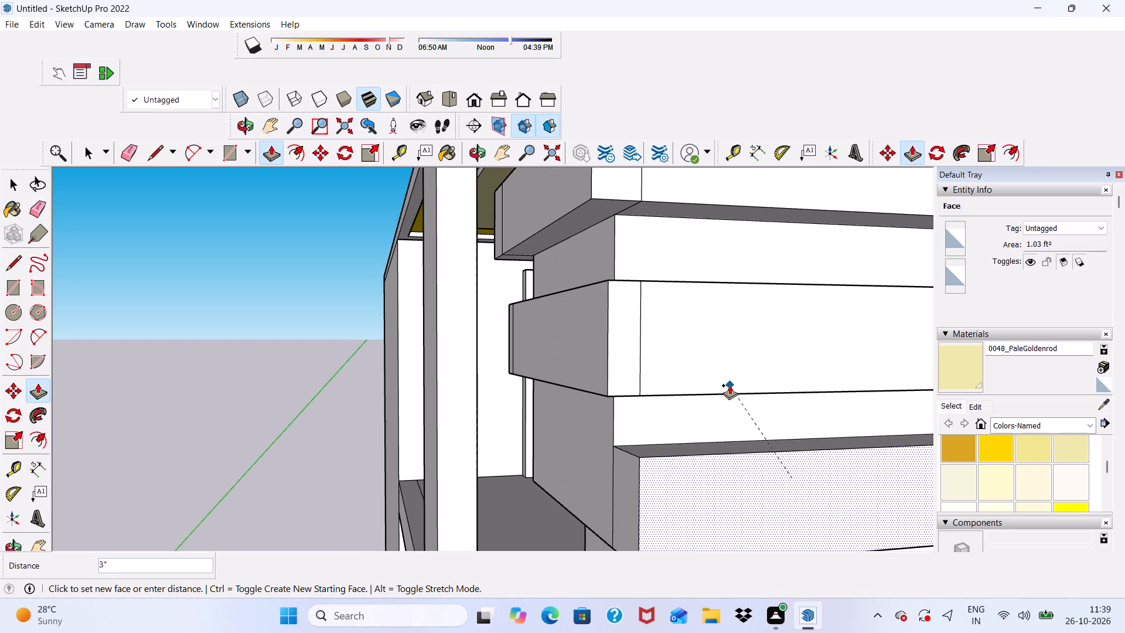
{"action": "left_click", "coordinate": [721, 392]}
{"action": "scroll", "coordinate": [667, 469], "scroll_direction": "down", "scroll_amount": 1}
{"action": "middle_click_drag", "start_coordinate": [667, 471], "coordinate": [705, 478]}
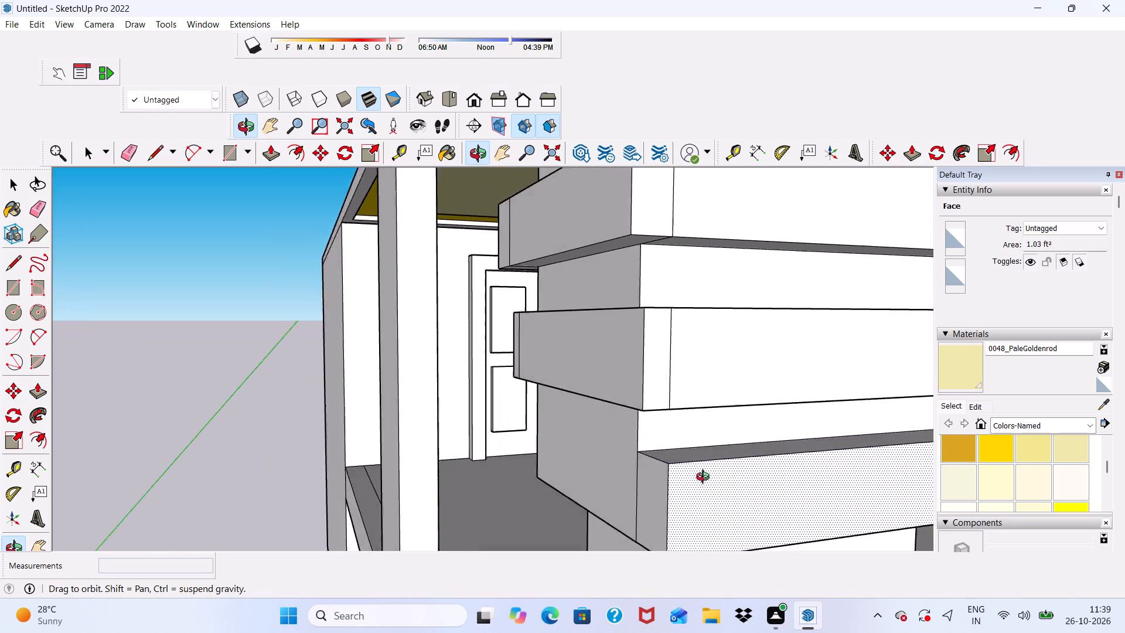
Extend the bottommost band's end on the block's front face past the adjacent side by about 1 13/16".
{"action": "middle_click_drag", "start_coordinate": [705, 478], "coordinate": [753, 469]}
{"action": "scroll", "coordinate": [754, 464], "scroll_direction": "up", "scroll_amount": 3}
{"action": "left_click", "coordinate": [668, 459]}
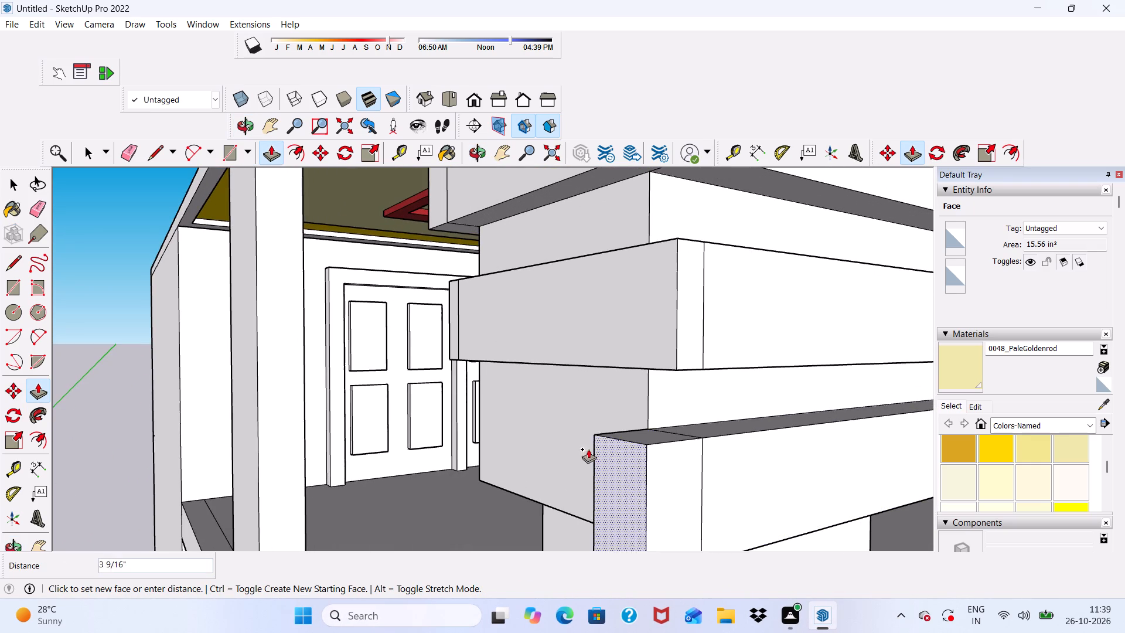
{"action": "middle_click_drag", "start_coordinate": [589, 459], "coordinate": [836, 480]}
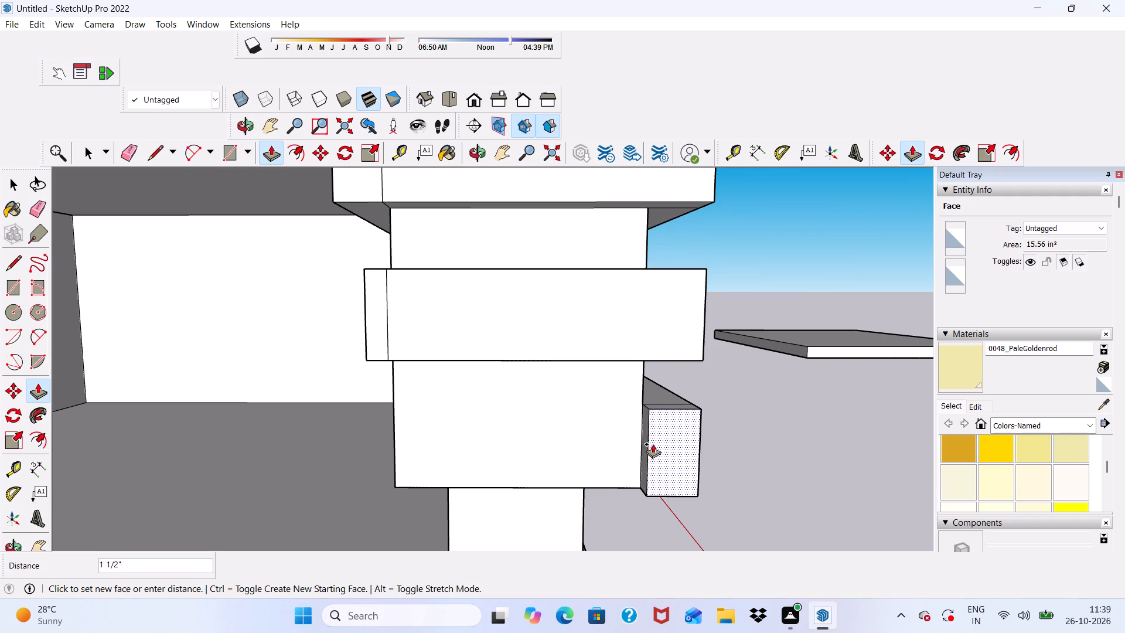
{"action": "left_click", "coordinate": [650, 449]}
Pull the extended end's inward-facing face 1' 3" along the block's adjacent side to its back corner.
{"action": "middle_click_drag", "start_coordinate": [652, 450], "coordinate": [751, 455]}
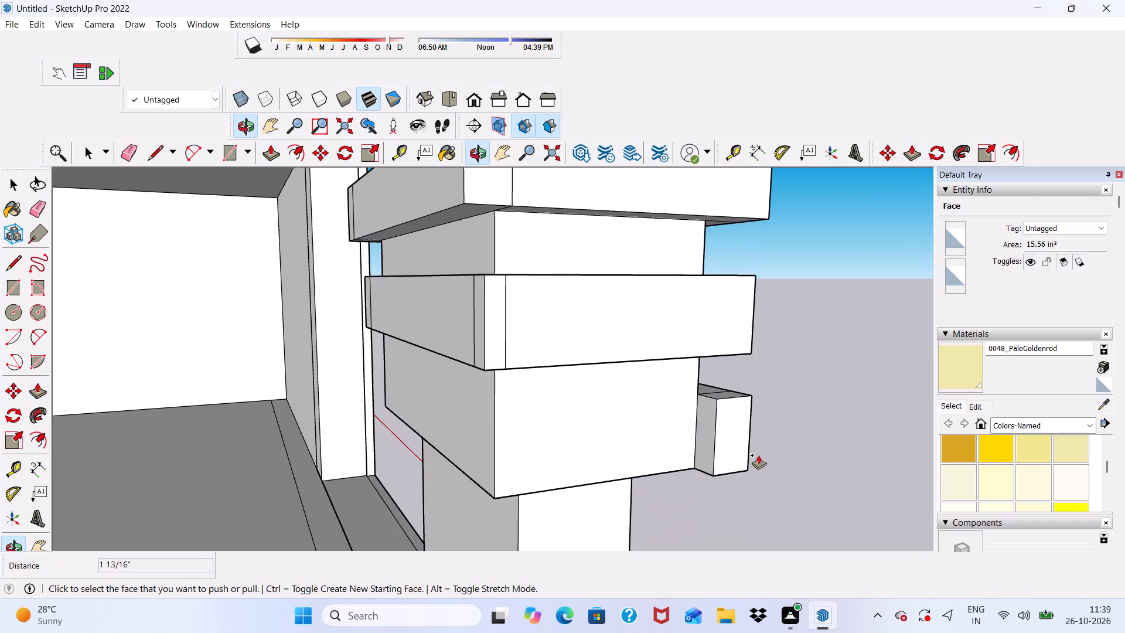
{"action": "scroll", "coordinate": [695, 420], "scroll_direction": "up", "scroll_amount": 7}
{"action": "left_click", "coordinate": [717, 430]}
{"action": "scroll", "coordinate": [647, 417], "scroll_direction": "down", "scroll_amount": 7}
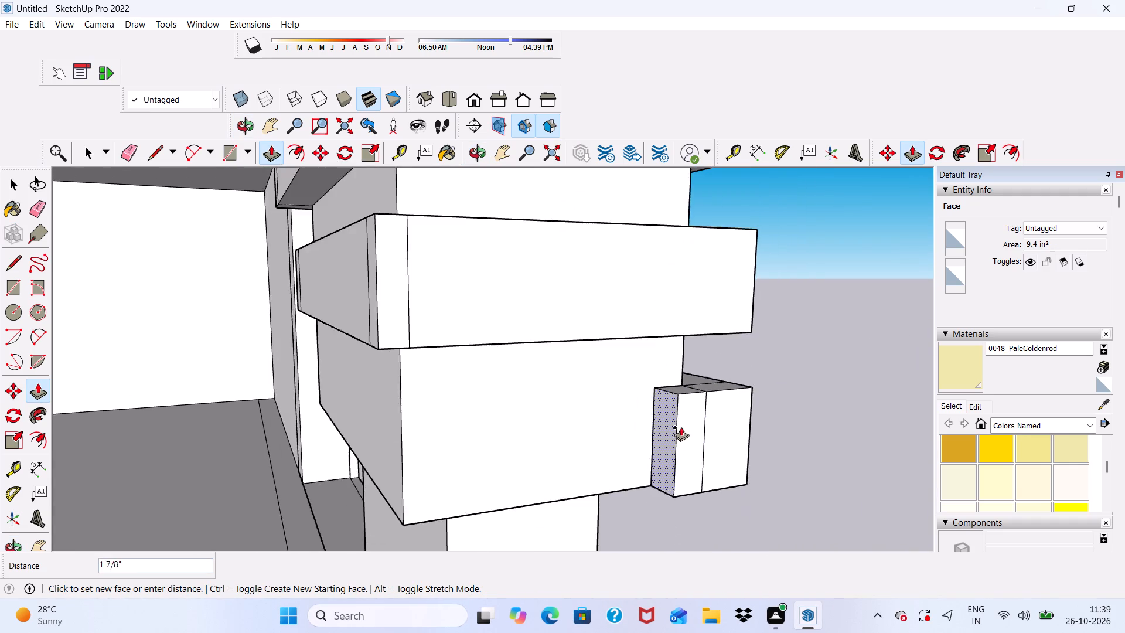
{"action": "scroll", "coordinate": [681, 427], "scroll_direction": "down", "scroll_amount": 3}
{"action": "scroll", "coordinate": [898, 571], "scroll_direction": "down", "scroll_amount": 2}
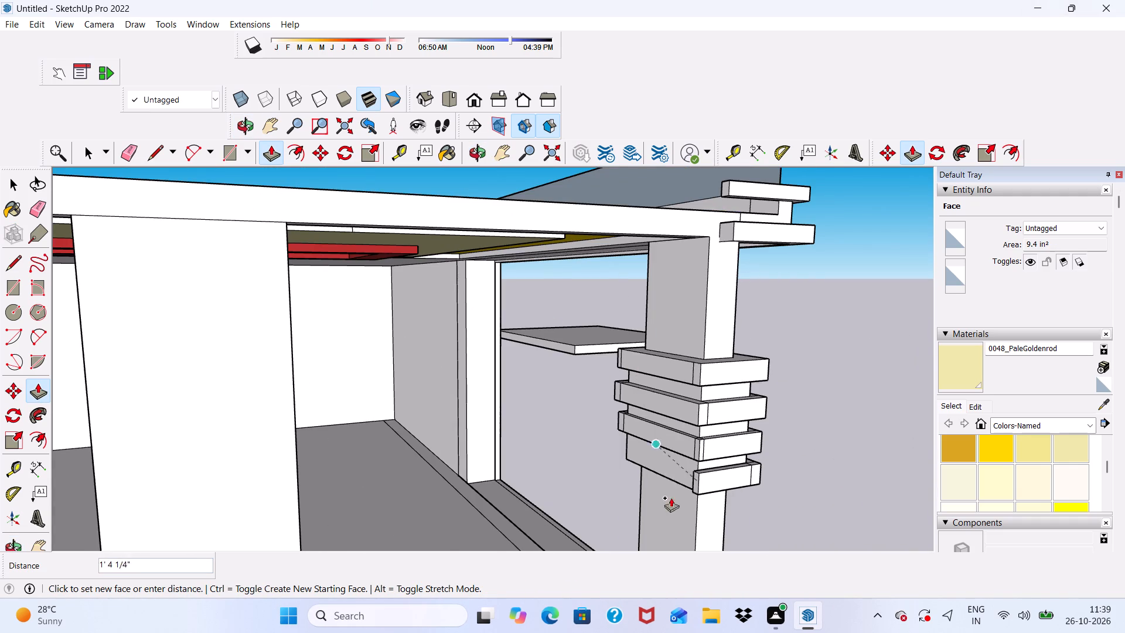
{"action": "scroll", "coordinate": [700, 515], "scroll_direction": "up", "scroll_amount": 5}
{"action": "scroll", "coordinate": [638, 417], "scroll_direction": "up", "scroll_amount": 5}
{"action": "scroll", "coordinate": [716, 455], "scroll_direction": "up", "scroll_amount": 3}
{"action": "left_click", "coordinate": [715, 441]}
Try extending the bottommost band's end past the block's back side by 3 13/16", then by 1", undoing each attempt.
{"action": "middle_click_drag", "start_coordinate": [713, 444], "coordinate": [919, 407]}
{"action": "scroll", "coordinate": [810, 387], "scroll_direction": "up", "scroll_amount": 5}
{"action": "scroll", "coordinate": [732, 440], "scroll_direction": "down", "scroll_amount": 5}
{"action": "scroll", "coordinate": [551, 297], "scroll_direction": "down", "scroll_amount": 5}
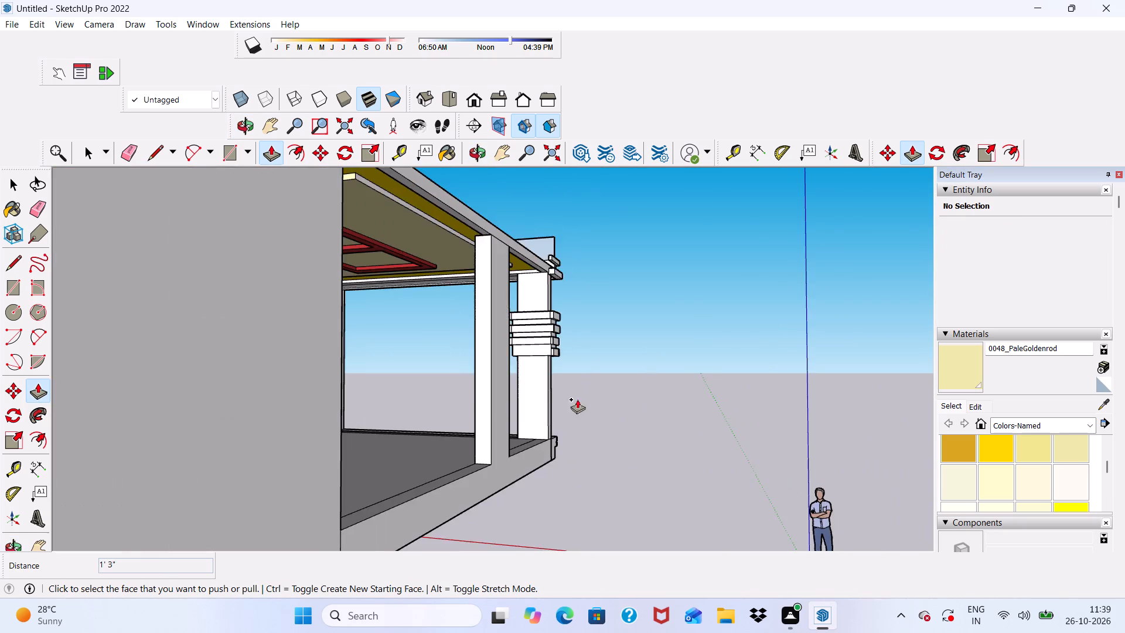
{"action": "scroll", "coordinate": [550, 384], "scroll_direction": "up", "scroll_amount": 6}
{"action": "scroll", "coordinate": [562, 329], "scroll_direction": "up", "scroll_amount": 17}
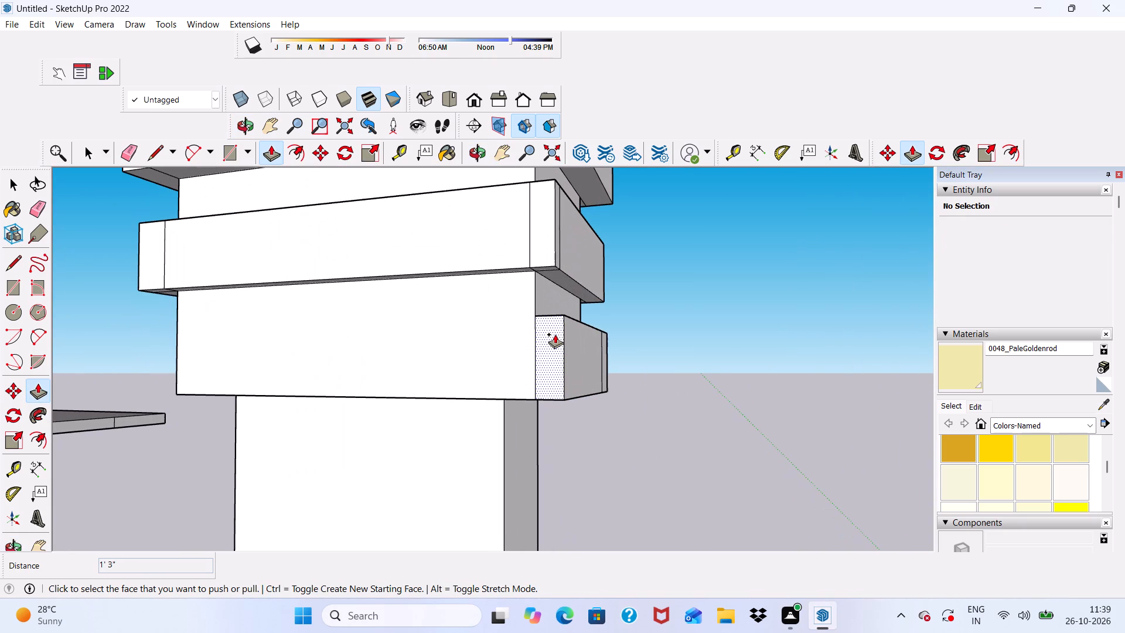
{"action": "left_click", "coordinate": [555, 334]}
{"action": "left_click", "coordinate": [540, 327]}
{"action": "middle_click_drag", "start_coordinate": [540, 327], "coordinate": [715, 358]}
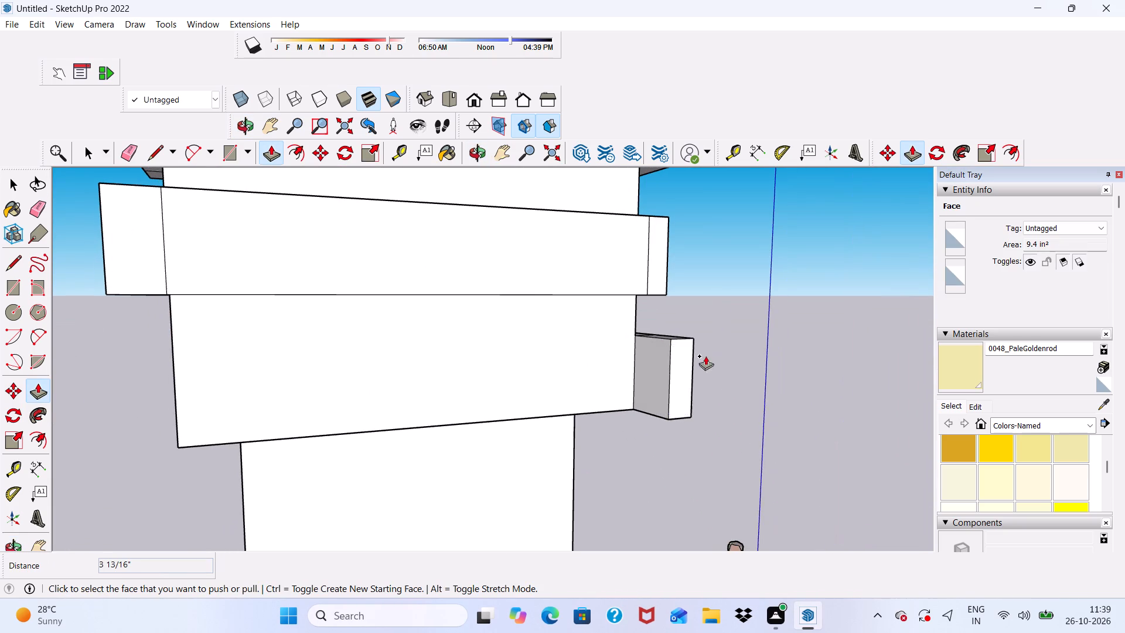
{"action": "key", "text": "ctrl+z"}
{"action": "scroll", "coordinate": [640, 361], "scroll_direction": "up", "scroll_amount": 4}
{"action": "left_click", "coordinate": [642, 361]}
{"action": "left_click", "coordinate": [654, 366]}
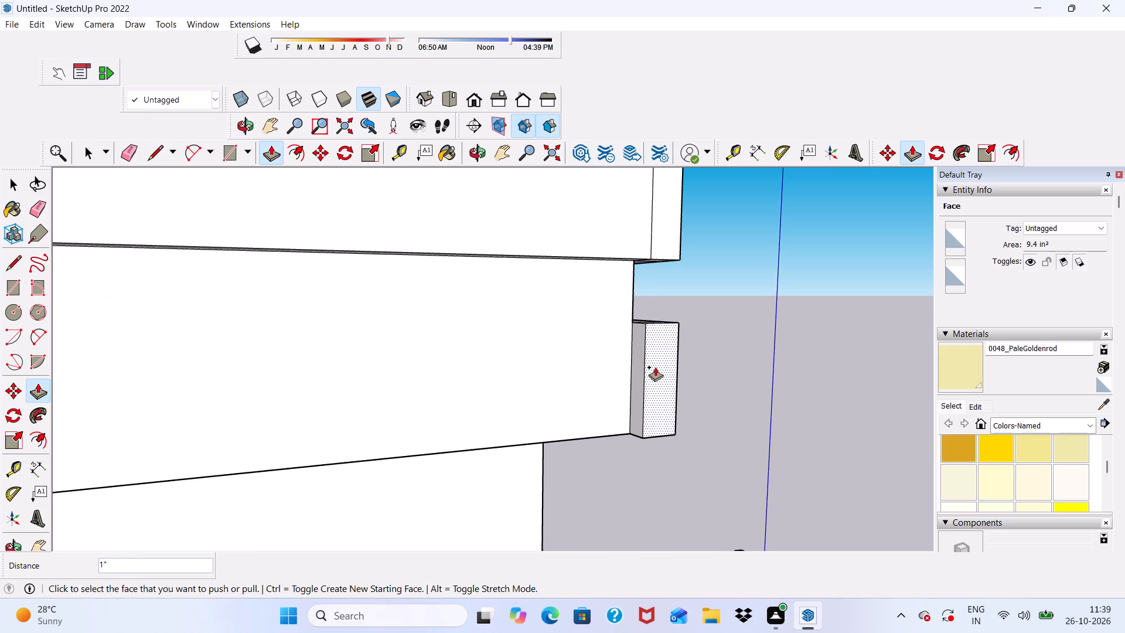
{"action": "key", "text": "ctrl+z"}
Pull the bottommost band's end a short distance out past the block's back side.
{"action": "left_click", "coordinate": [649, 366]}
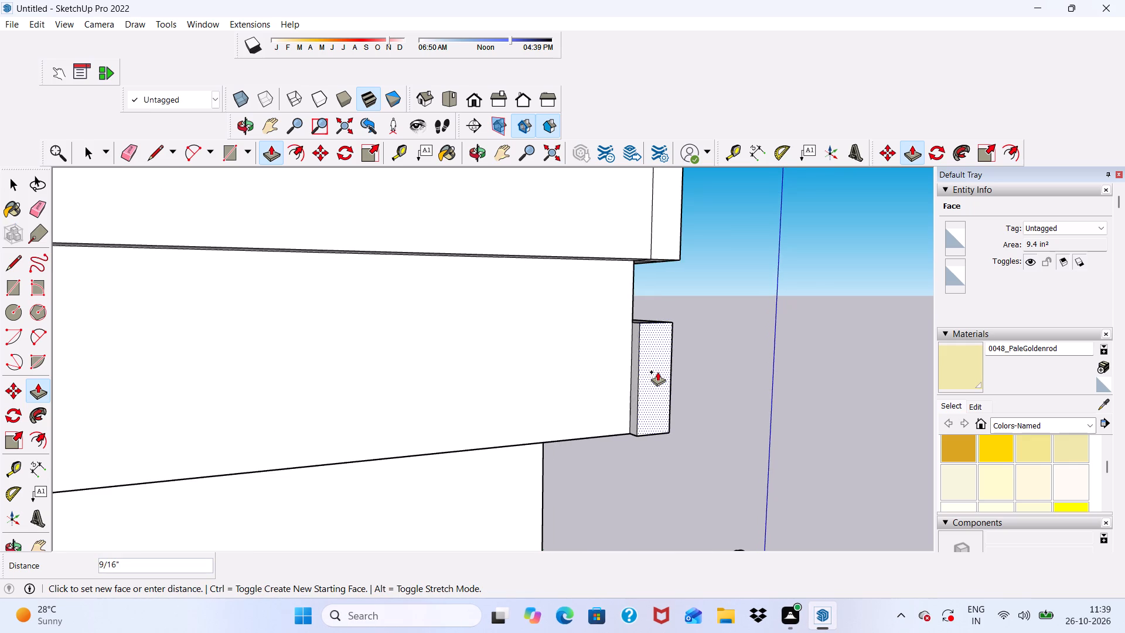
{"action": "left_click", "coordinate": [669, 377]}
Pull the bottommost band's inward-facing end about 2' 4 9/16" along the block's back side to the far corner.
{"action": "scroll", "coordinate": [641, 367], "scroll_direction": "up", "scroll_amount": 4}
{"action": "left_click", "coordinate": [641, 367]}
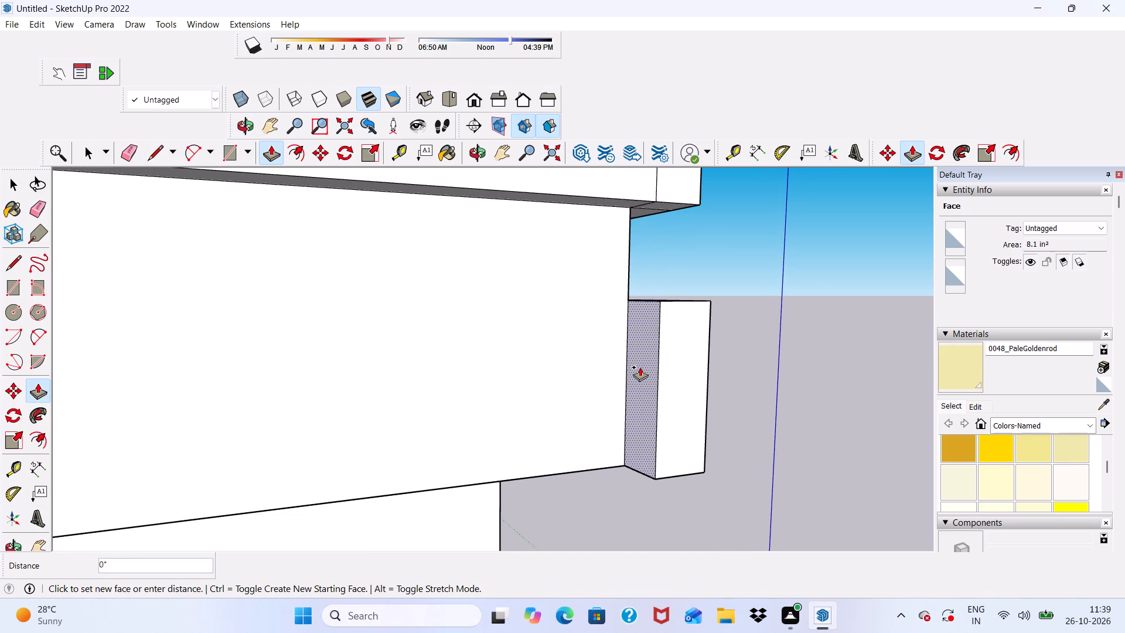
{"action": "scroll", "coordinate": [549, 339], "scroll_direction": "down", "scroll_amount": 12}
{"action": "scroll", "coordinate": [637, 390], "scroll_direction": "down", "scroll_amount": 2}
{"action": "scroll", "coordinate": [426, 344], "scroll_direction": "up", "scroll_amount": 5}
{"action": "scroll", "coordinate": [434, 343], "scroll_direction": "down", "scroll_amount": 1}
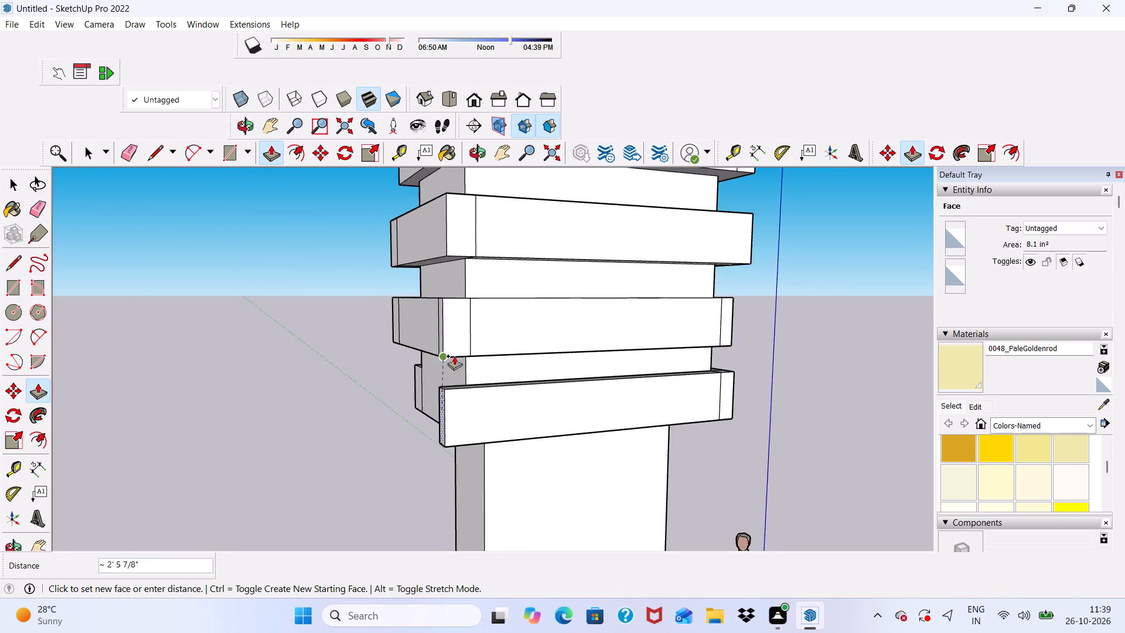
{"action": "scroll", "coordinate": [456, 357], "scroll_direction": "up", "scroll_amount": 11}
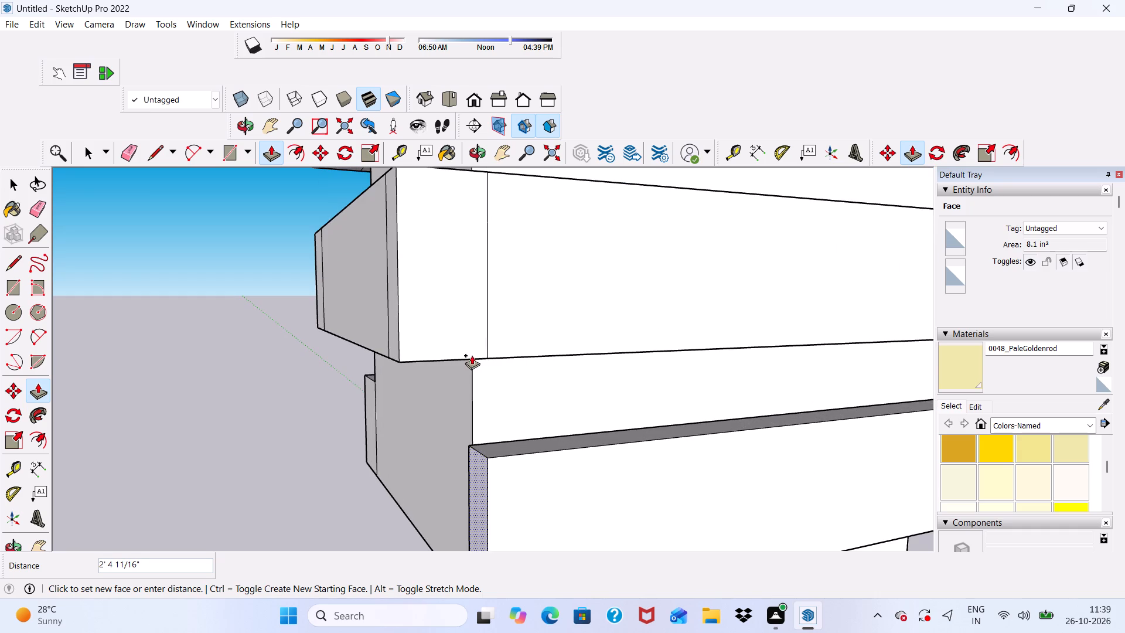
{"action": "left_click", "coordinate": [490, 359]}
Examine the column's stacked bands from all around for a side the bottommost band does not yet cover.
{"action": "scroll", "coordinate": [489, 368], "scroll_direction": "down", "scroll_amount": 1}
{"action": "middle_click_drag", "start_coordinate": [489, 374], "coordinate": [742, 341]}
{"action": "scroll", "coordinate": [742, 341], "scroll_direction": "up", "scroll_amount": 1}
{"action": "scroll", "coordinate": [725, 416], "scroll_direction": "down", "scroll_amount": 3}
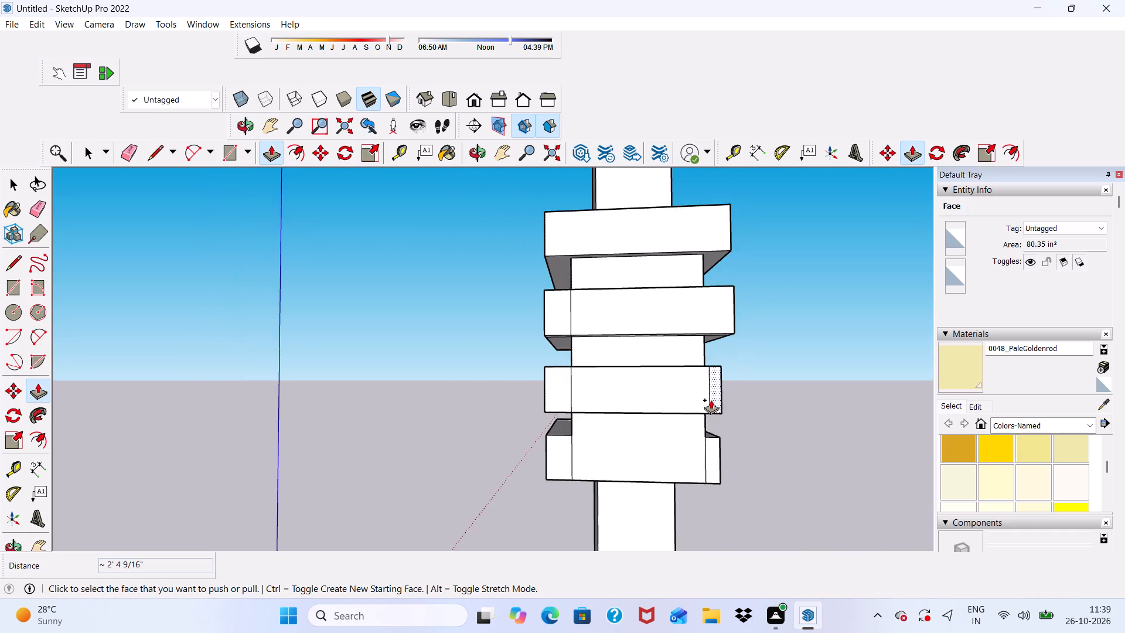
{"action": "scroll", "coordinate": [706, 379], "scroll_direction": "down", "scroll_amount": 4}
{"action": "scroll", "coordinate": [738, 431], "scroll_direction": "up", "scroll_amount": 7}
{"action": "scroll", "coordinate": [653, 428], "scroll_direction": "down", "scroll_amount": 9}
{"action": "scroll", "coordinate": [602, 359], "scroll_direction": "up", "scroll_amount": 3}
{"action": "scroll", "coordinate": [602, 358], "scroll_direction": "down", "scroll_amount": 3}
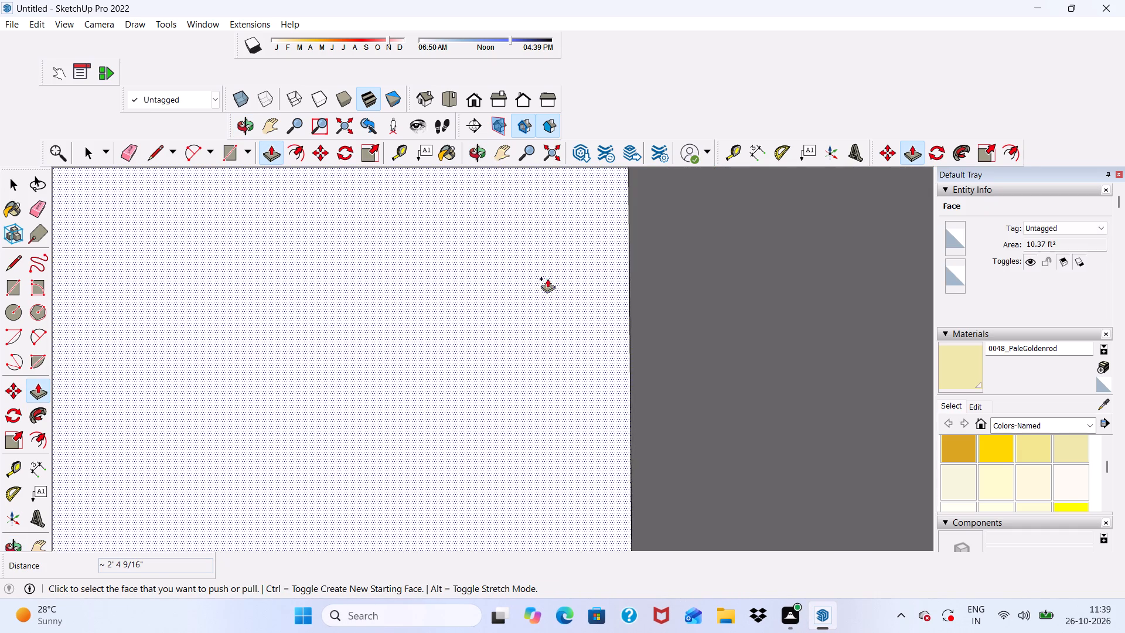
{"action": "left_click", "coordinate": [480, 98]}
{"action": "scroll", "coordinate": [415, 210], "scroll_direction": "down", "scroll_amount": 5}
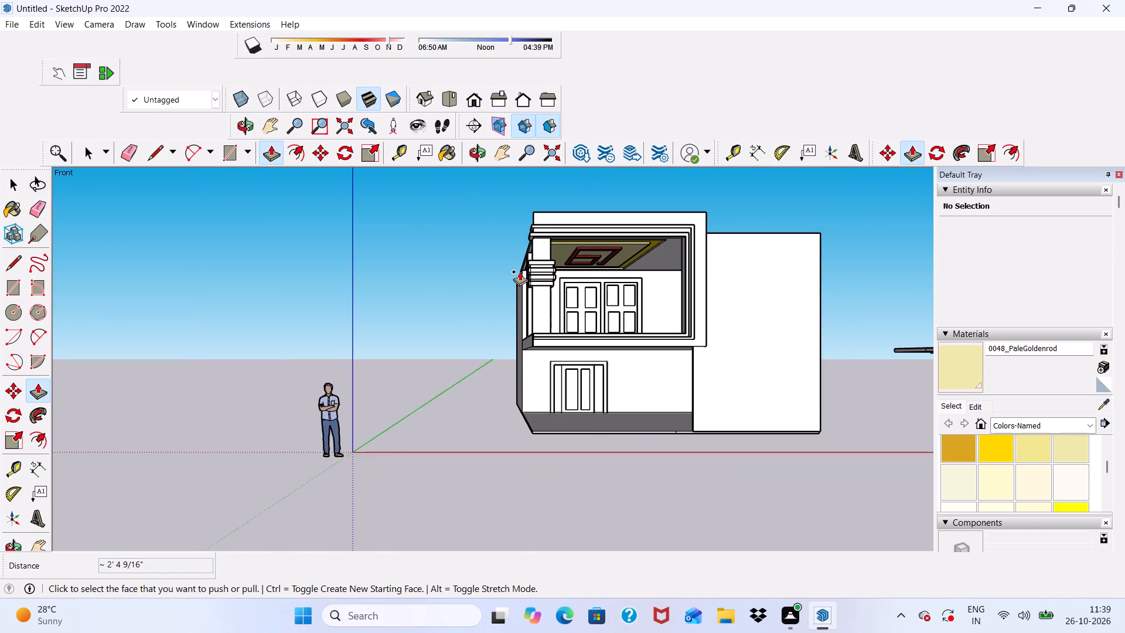
{"action": "scroll", "coordinate": [520, 271], "scroll_direction": "up", "scroll_amount": 9}
{"action": "middle_click_drag", "start_coordinate": [572, 284], "coordinate": [813, 318]}
{"action": "scroll", "coordinate": [567, 351], "scroll_direction": "up", "scroll_amount": 5}
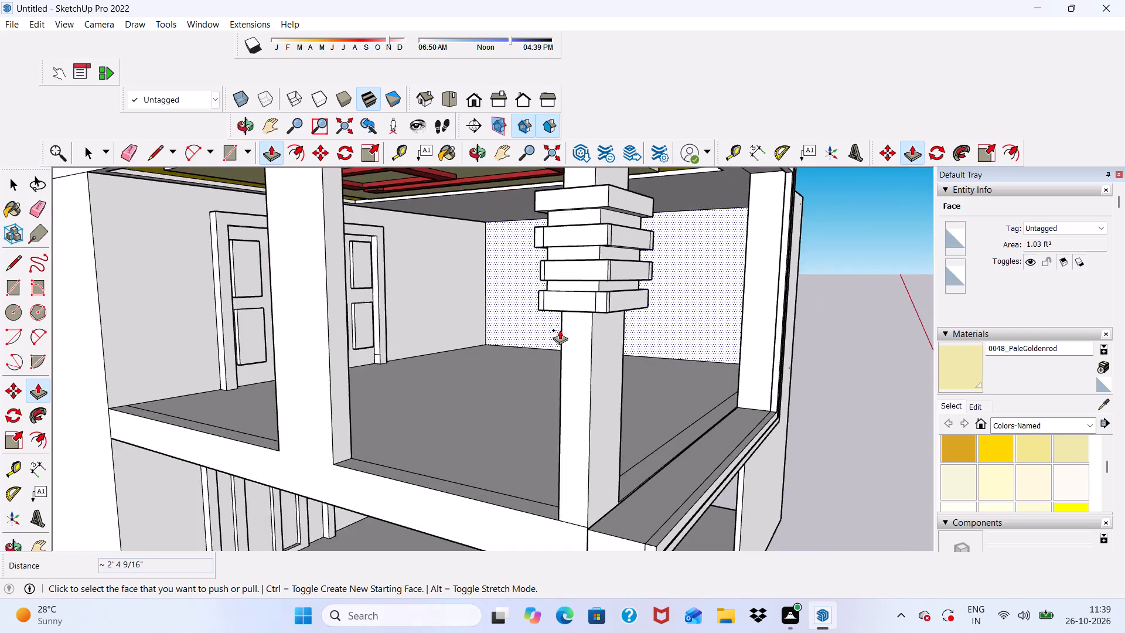
{"action": "scroll", "coordinate": [560, 330], "scroll_direction": "up", "scroll_amount": 4}
{"action": "scroll", "coordinate": [596, 323], "scroll_direction": "down", "scroll_amount": 4}
{"action": "middle_click_drag", "start_coordinate": [647, 388], "coordinate": [754, 390]}
{"action": "scroll", "coordinate": [754, 390], "scroll_direction": "up", "scroll_amount": 1}
{"action": "scroll", "coordinate": [604, 375], "scroll_direction": "down", "scroll_amount": 14}
{"action": "scroll", "coordinate": [826, 366], "scroll_direction": "up", "scroll_amount": 5}
{"action": "scroll", "coordinate": [753, 358], "scroll_direction": "down", "scroll_amount": 4}
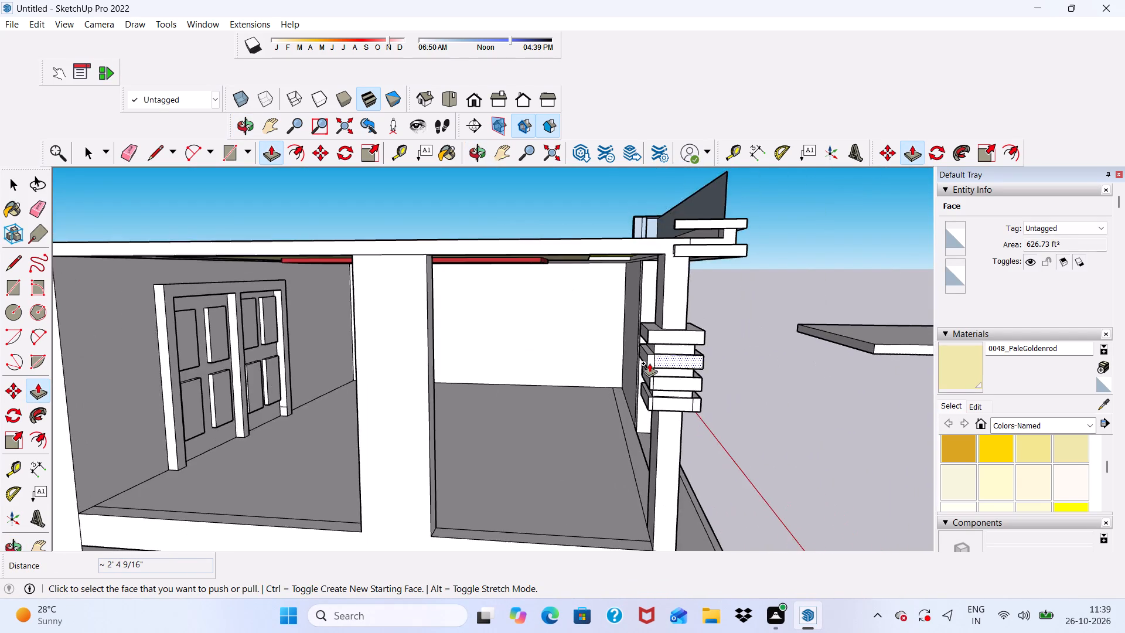
{"action": "middle_click_drag", "start_coordinate": [649, 365], "coordinate": [698, 380]}
{"action": "scroll", "coordinate": [691, 393], "scroll_direction": "up", "scroll_amount": 5}
{"action": "scroll", "coordinate": [643, 414], "scroll_direction": "down", "scroll_amount": 1}
{"action": "scroll", "coordinate": [639, 429], "scroll_direction": "up", "scroll_amount": 5}
{"action": "scroll", "coordinate": [615, 362], "scroll_direction": "down", "scroll_amount": 4}
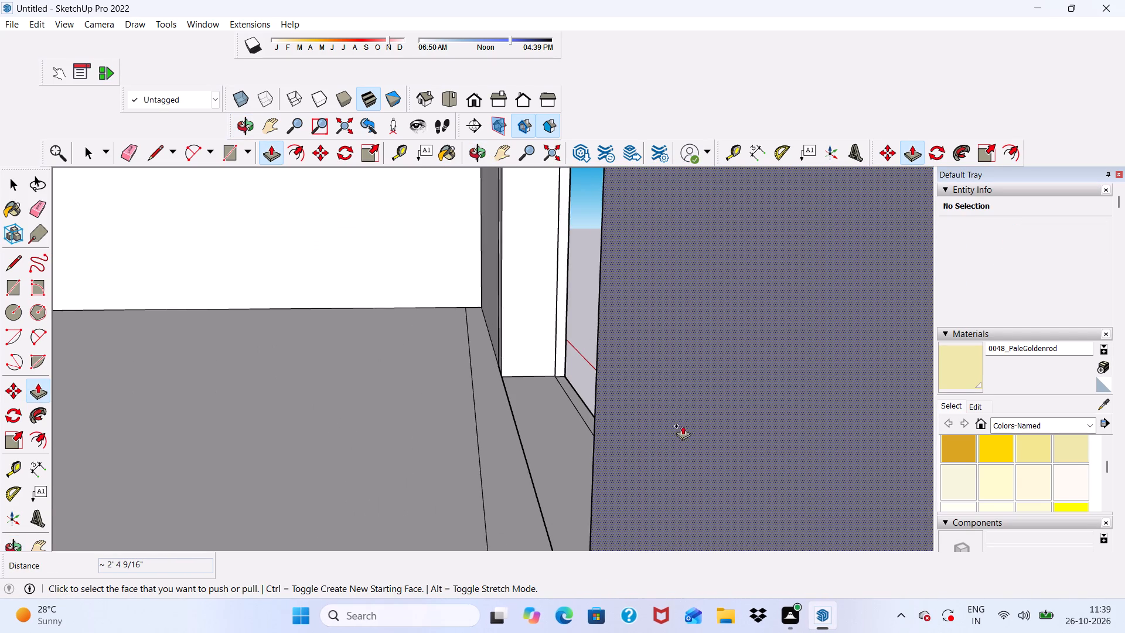
{"action": "scroll", "coordinate": [546, 389], "scroll_direction": "down", "scroll_amount": 12}
{"action": "middle_click_drag", "start_coordinate": [608, 323], "coordinate": [714, 343]}
{"action": "scroll", "coordinate": [650, 292], "scroll_direction": "up", "scroll_amount": 5}
{"action": "scroll", "coordinate": [632, 293], "scroll_direction": "down", "scroll_amount": 2}
{"action": "scroll", "coordinate": [622, 343], "scroll_direction": "up", "scroll_amount": 5}
{"action": "middle_click_drag", "start_coordinate": [618, 346], "coordinate": [780, 355]}
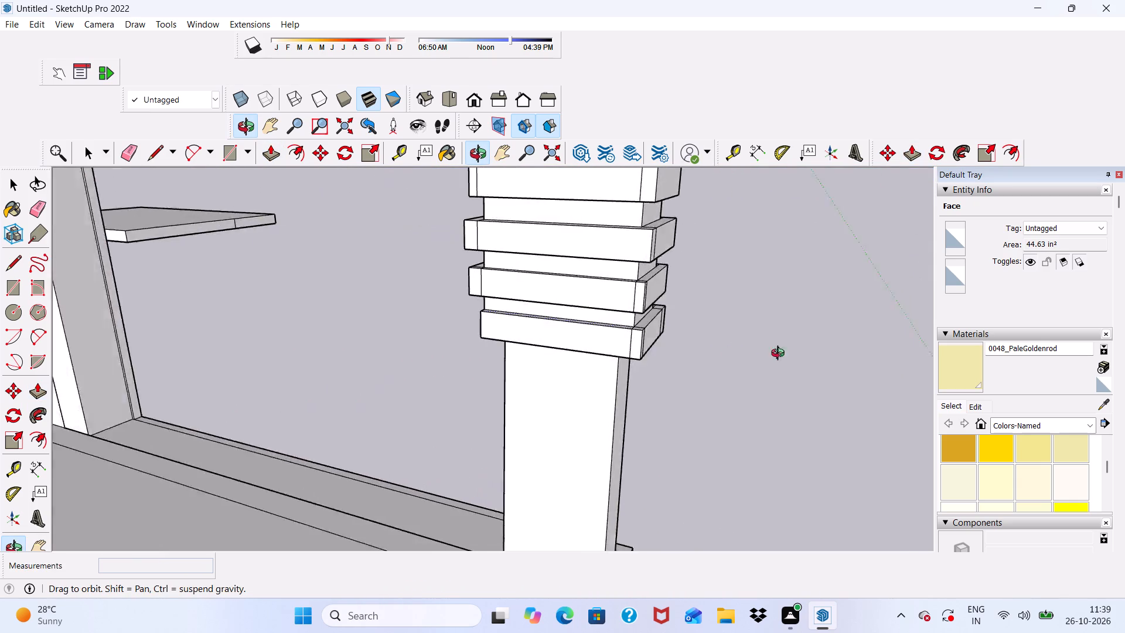
{"action": "middle_click_drag", "start_coordinate": [780, 355], "coordinate": [814, 361]}
{"action": "middle_click_drag", "start_coordinate": [622, 342], "coordinate": [814, 360]}
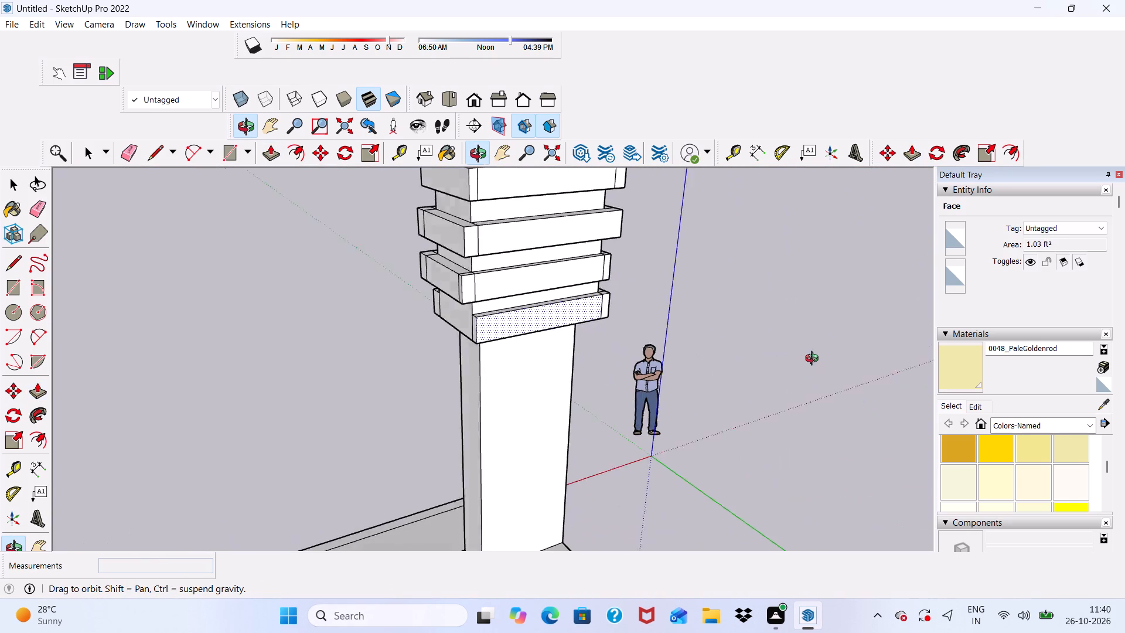
{"action": "middle_click_drag", "start_coordinate": [814, 360], "coordinate": [821, 361]}
Extend the bottommost band's back-side end past the block's remaining uncovered side by 1 1/4".
{"action": "scroll", "coordinate": [414, 302], "scroll_direction": "up", "scroll_amount": 4}
{"action": "scroll", "coordinate": [441, 341], "scroll_direction": "down", "scroll_amount": 4}
{"action": "scroll", "coordinate": [547, 399], "scroll_direction": "up", "scroll_amount": 2}
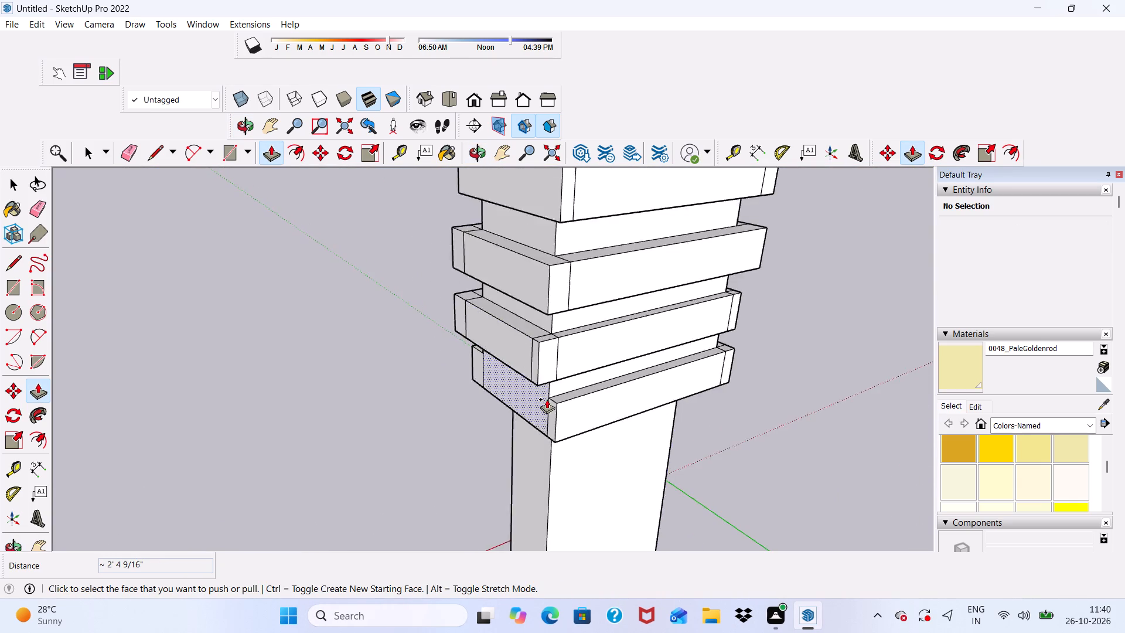
{"action": "scroll", "coordinate": [547, 399], "scroll_direction": "up", "scroll_amount": 3}
{"action": "scroll", "coordinate": [548, 404], "scroll_direction": "down", "scroll_amount": 1}
{"action": "scroll", "coordinate": [549, 411], "scroll_direction": "up", "scroll_amount": 9}
{"action": "left_click", "coordinate": [554, 415]}
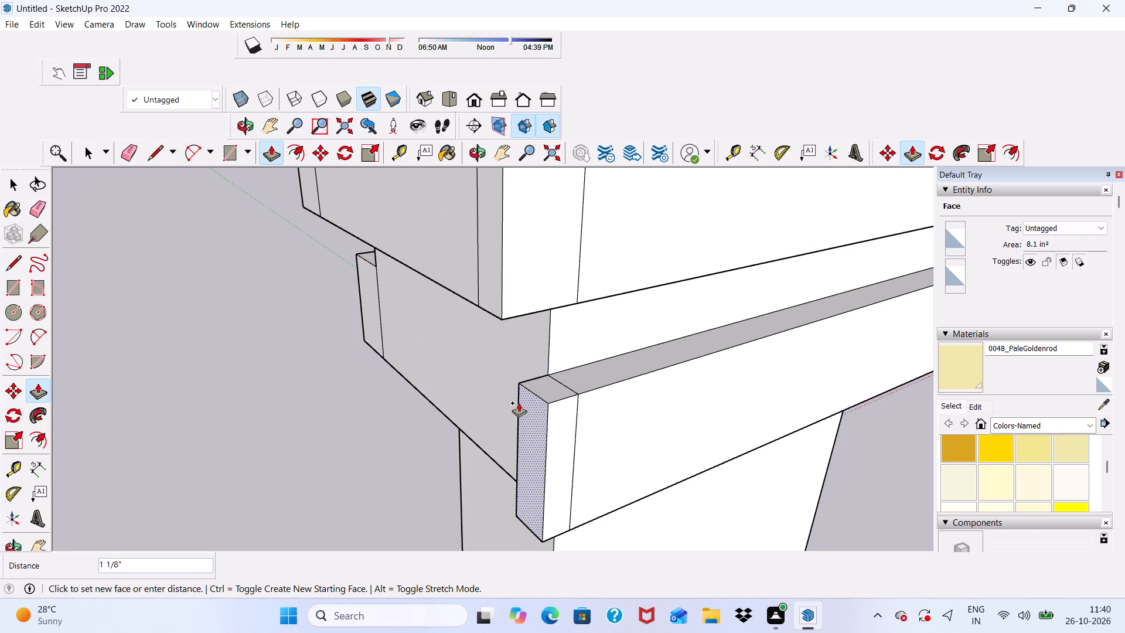
{"action": "left_click", "coordinate": [515, 403]}
Pull the bottommost band's inward-facing end 1' 6" along the last uncovered side to meet its front portion.
{"action": "middle_click_drag", "start_coordinate": [512, 403], "coordinate": [780, 384]}
{"action": "scroll", "coordinate": [677, 365], "scroll_direction": "up", "scroll_amount": 4}
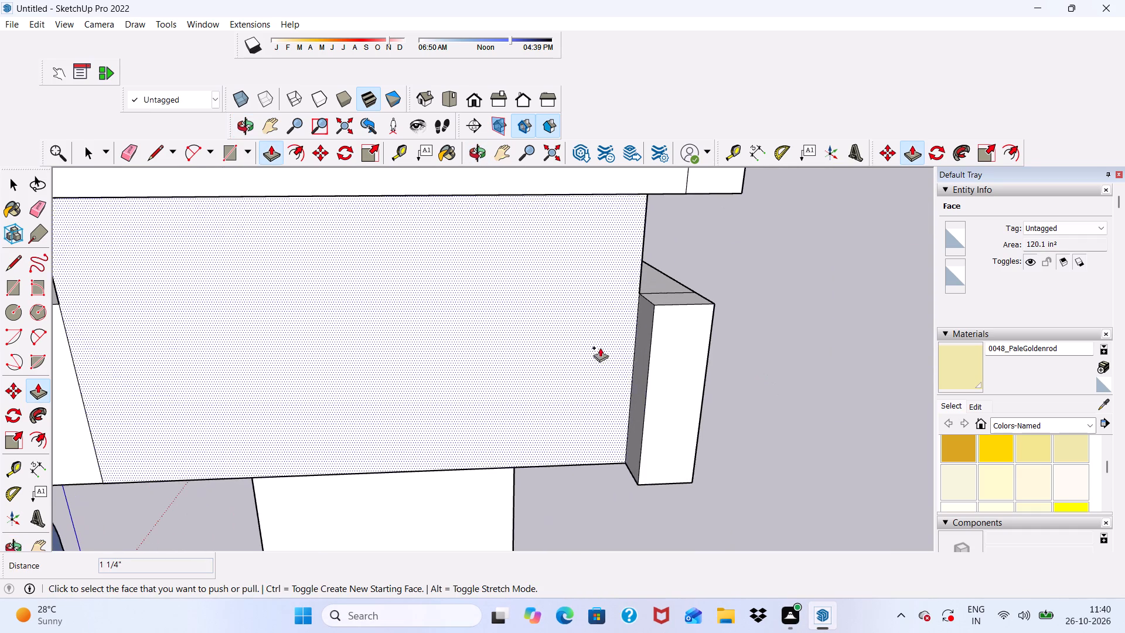
{"action": "left_click", "coordinate": [643, 355]}
{"action": "scroll", "coordinate": [437, 369], "scroll_direction": "down", "scroll_amount": 10}
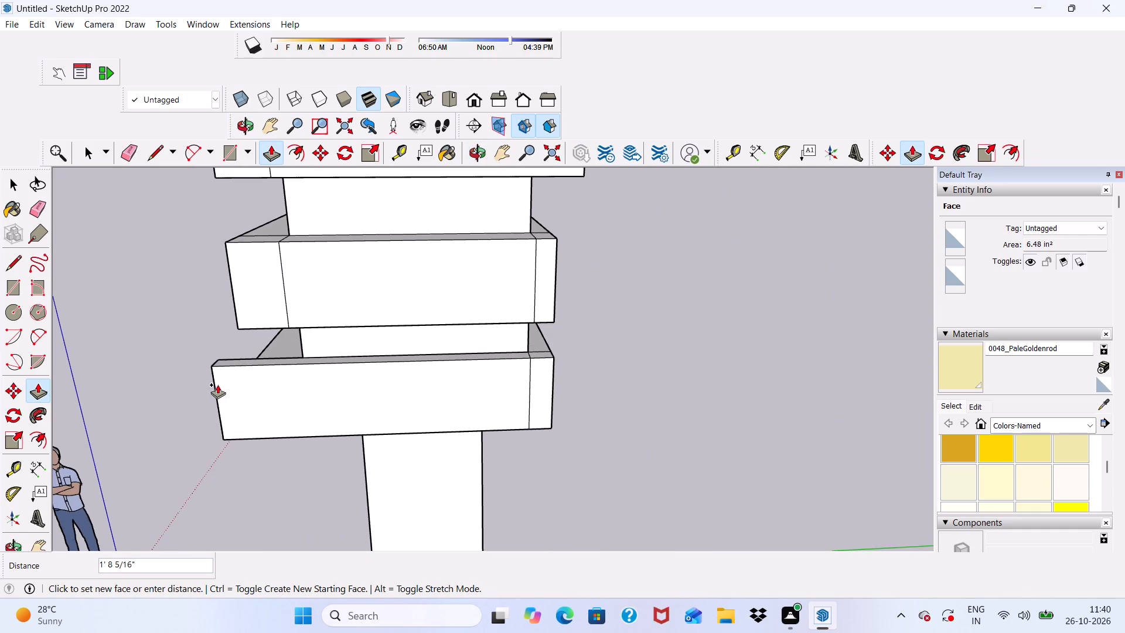
{"action": "scroll", "coordinate": [240, 345], "scroll_direction": "up", "scroll_amount": 3}
{"action": "scroll", "coordinate": [247, 350], "scroll_direction": "down", "scroll_amount": 1}
{"action": "scroll", "coordinate": [318, 355], "scroll_direction": "down", "scroll_amount": 1}
{"action": "scroll", "coordinate": [284, 339], "scroll_direction": "up", "scroll_amount": 1}
{"action": "scroll", "coordinate": [264, 364], "scroll_direction": "down", "scroll_amount": 4}
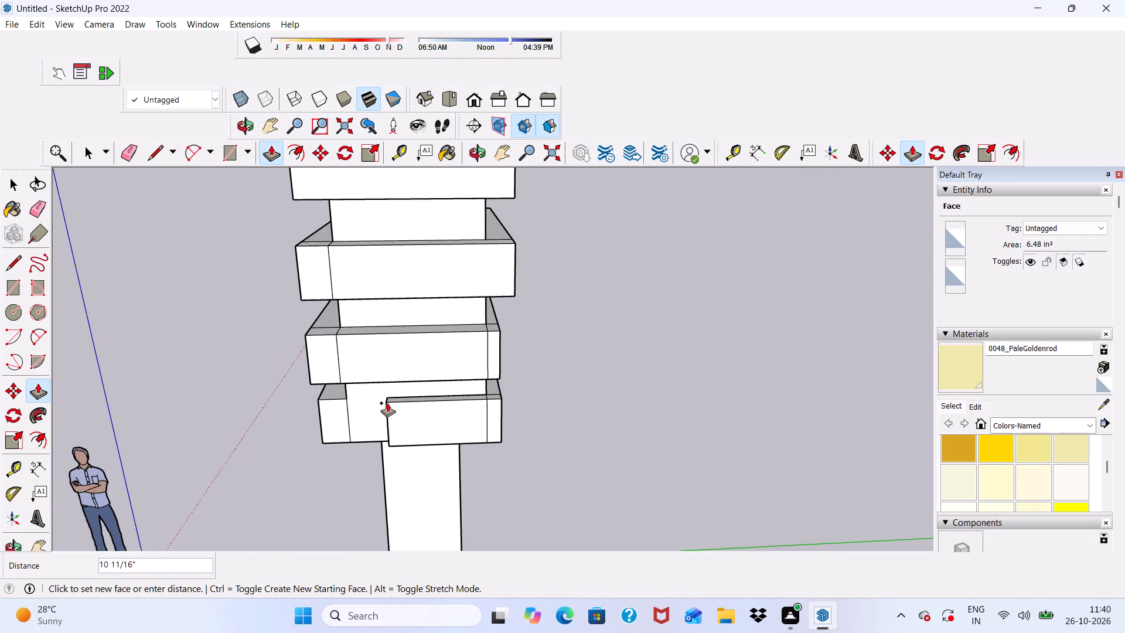
{"action": "middle_click_drag", "start_coordinate": [517, 392], "coordinate": [639, 388]}
{"action": "scroll", "coordinate": [377, 421], "scroll_direction": "up", "scroll_amount": 7}
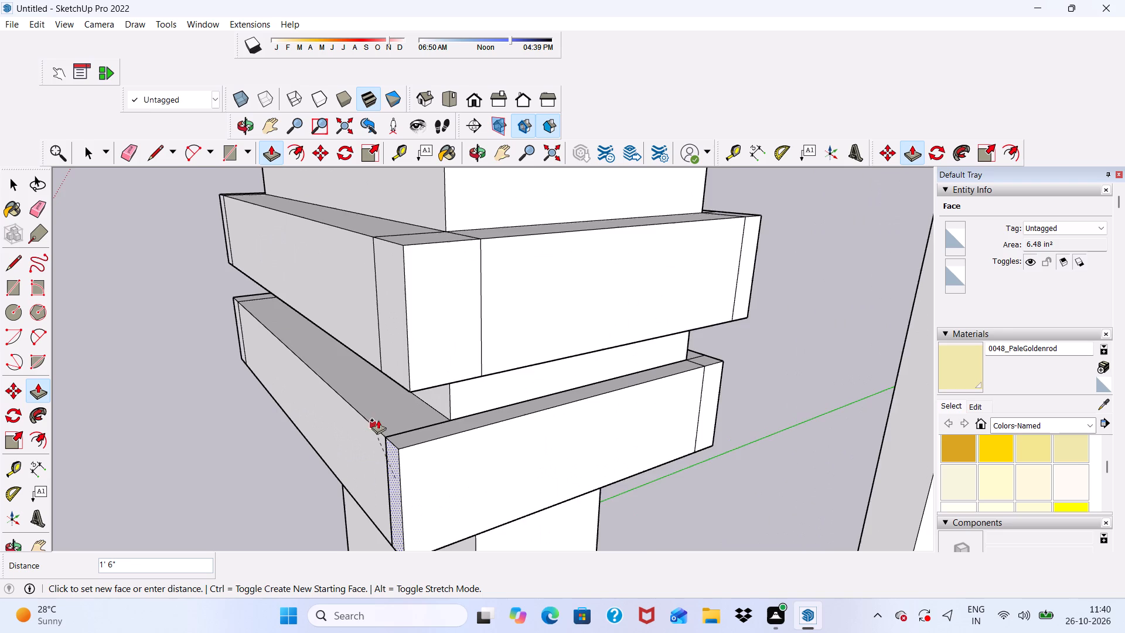
{"action": "scroll", "coordinate": [378, 420], "scroll_direction": "up", "scroll_amount": 4}
{"action": "left_click", "coordinate": [379, 426]}
Erase the leftover seam lines on the bottommost band at the corner where its ends meet.
{"action": "left_click", "coordinate": [125, 146]}
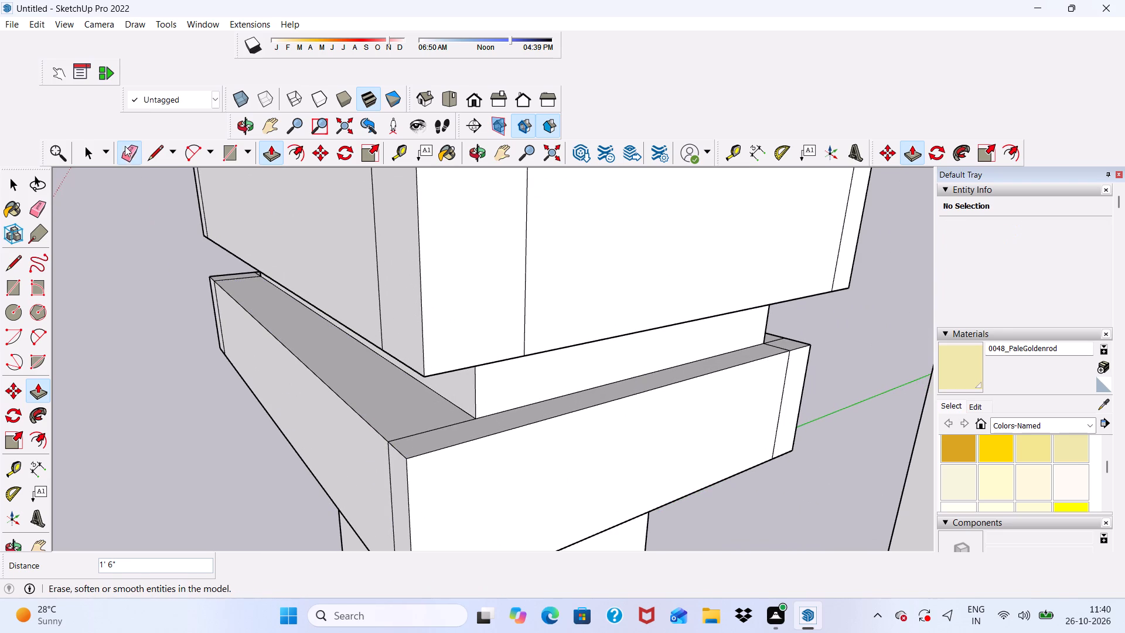
{"action": "scroll", "coordinate": [461, 425], "scroll_direction": "up", "scroll_amount": 3}
{"action": "left_click_drag", "start_coordinate": [434, 420], "coordinate": [441, 429]}
{"action": "scroll", "coordinate": [364, 501], "scroll_direction": "up", "scroll_amount": 1}
{"action": "left_click_drag", "start_coordinate": [366, 500], "coordinate": [359, 498]}
{"action": "scroll", "coordinate": [323, 441], "scroll_direction": "down", "scroll_amount": 4}
{"action": "scroll", "coordinate": [261, 401], "scroll_direction": "down", "scroll_amount": 4}
{"action": "scroll", "coordinate": [363, 458], "scroll_direction": "down", "scroll_amount": 2}
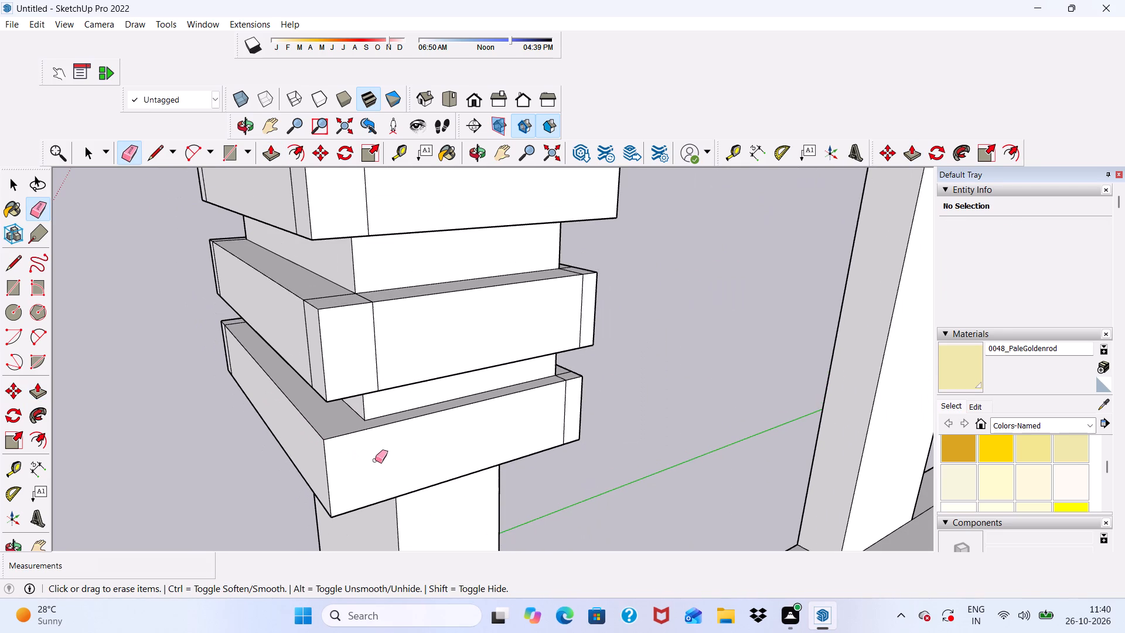
{"action": "scroll", "coordinate": [586, 387], "scroll_direction": "up", "scroll_amount": 5}
{"action": "scroll", "coordinate": [547, 388], "scroll_direction": "down", "scroll_amount": 4}
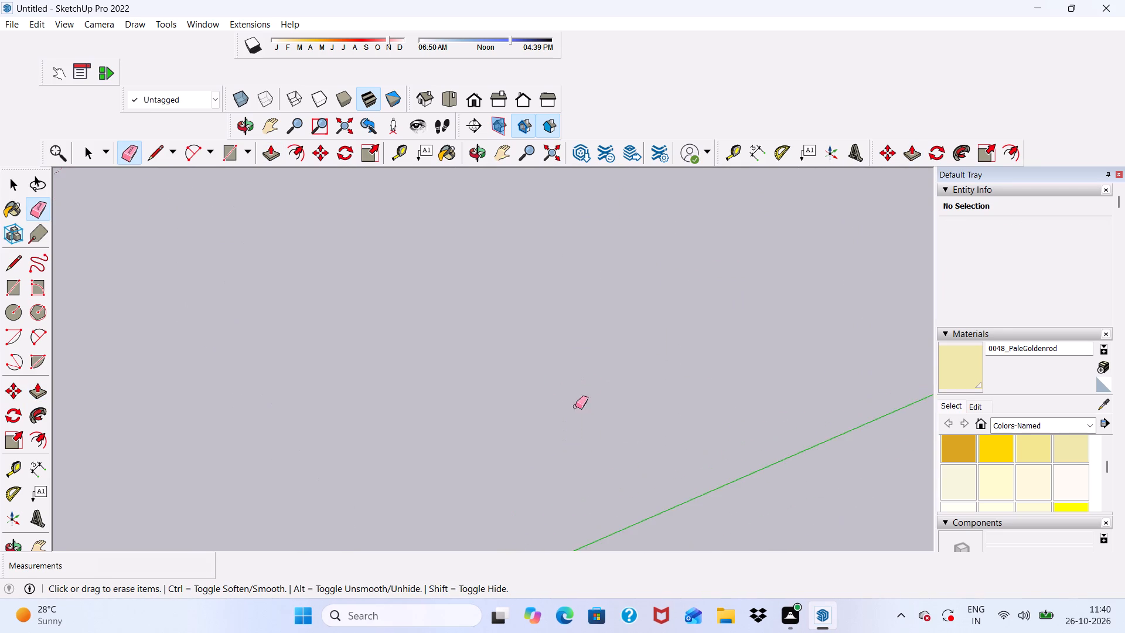
Erase the leftover seam lines on the top and side faces at the bottommost band's next corner.
{"action": "scroll", "coordinate": [521, 443], "scroll_direction": "down", "scroll_amount": 6}
{"action": "scroll", "coordinate": [474, 423], "scroll_direction": "up", "scroll_amount": 14}
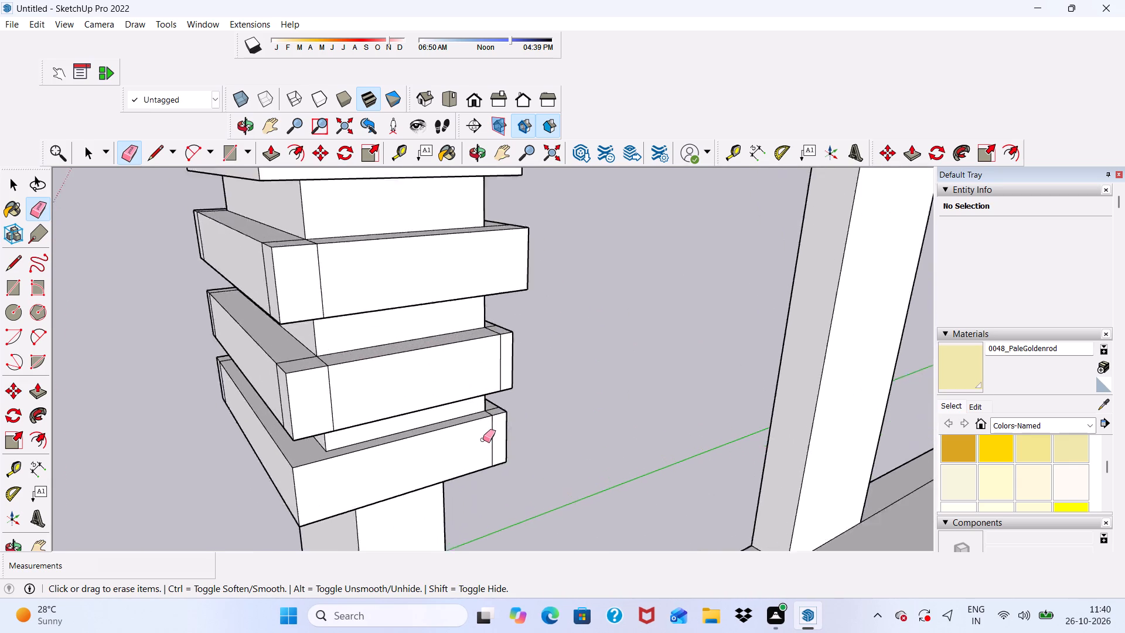
{"action": "scroll", "coordinate": [483, 440], "scroll_direction": "up", "scroll_amount": 6}
{"action": "left_click_drag", "start_coordinate": [492, 439], "coordinate": [503, 434]}
{"action": "scroll", "coordinate": [485, 381], "scroll_direction": "up", "scroll_amount": 6}
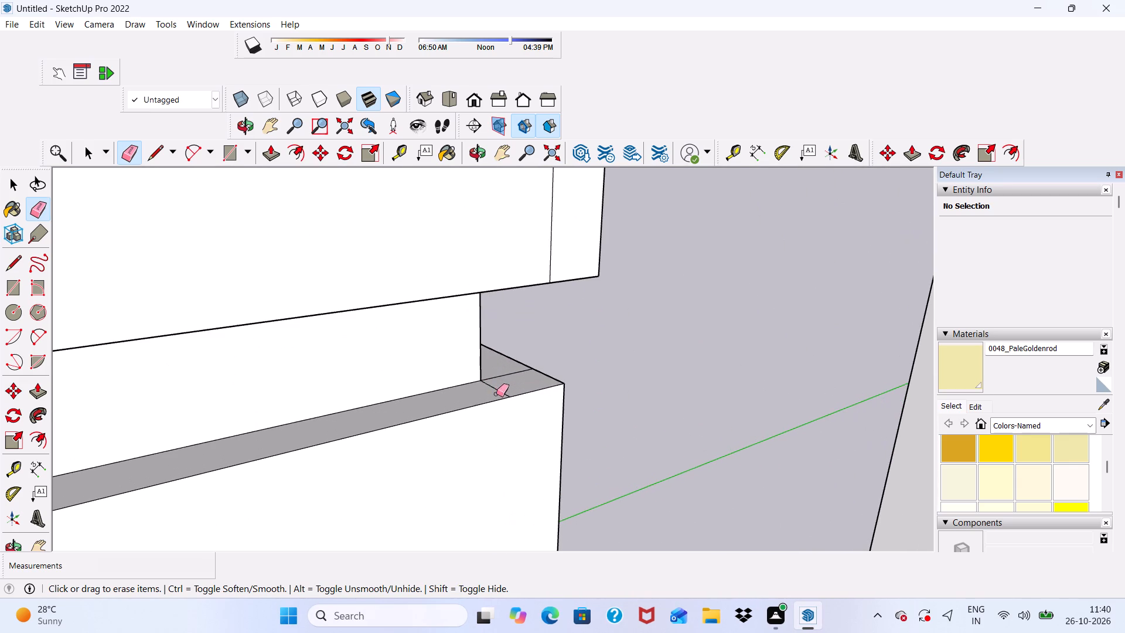
{"action": "left_click_drag", "start_coordinate": [497, 394], "coordinate": [508, 372]}
{"action": "scroll", "coordinate": [480, 381], "scroll_direction": "down", "scroll_amount": 8}
{"action": "middle_click_drag", "start_coordinate": [533, 449], "coordinate": [209, 413]}
{"action": "scroll", "coordinate": [453, 403], "scroll_direction": "up", "scroll_amount": 8}
{"action": "left_click", "coordinate": [383, 376]}
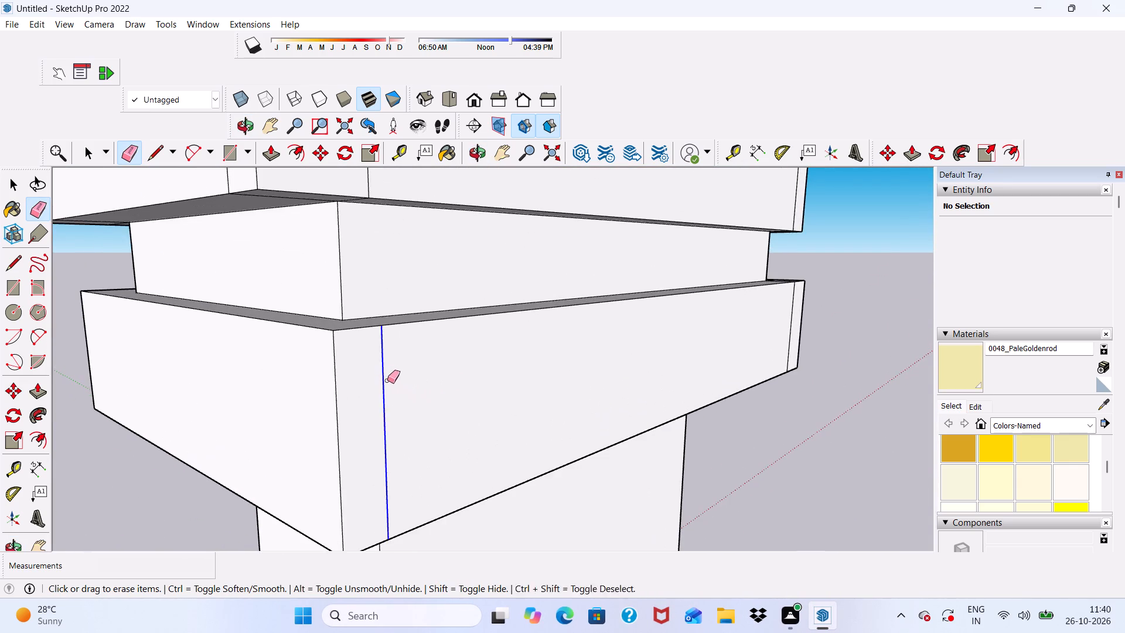
Examine the banded column block for seam lines still left at the bands' corners.
{"action": "scroll", "coordinate": [392, 382], "scroll_direction": "down", "scroll_amount": 8}
{"action": "middle_click_drag", "start_coordinate": [613, 396], "coordinate": [439, 394]}
{"action": "scroll", "coordinate": [780, 367], "scroll_direction": "up", "scroll_amount": 4}
{"action": "scroll", "coordinate": [712, 366], "scroll_direction": "down", "scroll_amount": 2}
{"action": "scroll", "coordinate": [851, 386], "scroll_direction": "down", "scroll_amount": 5}
{"action": "scroll", "coordinate": [854, 399], "scroll_direction": "up", "scroll_amount": 5}
{"action": "scroll", "coordinate": [855, 399], "scroll_direction": "down", "scroll_amount": 5}
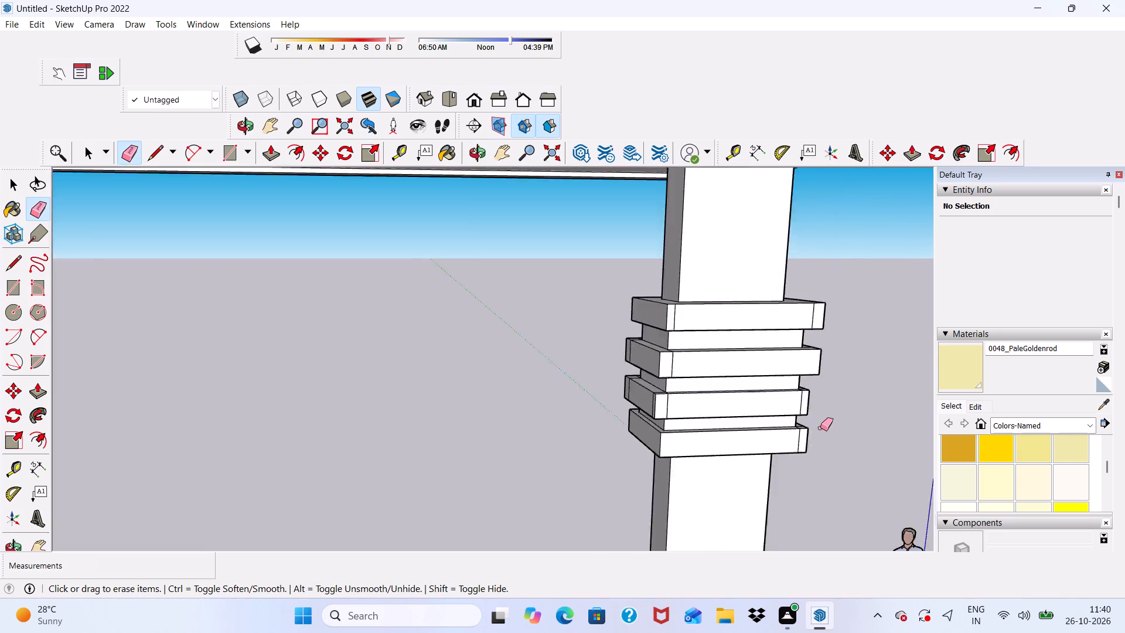
Erase the leftover seam lines on the top and side faces at the bottommost band's remaining corners.
{"action": "scroll", "coordinate": [809, 451], "scroll_direction": "up", "scroll_amount": 6}
{"action": "scroll", "coordinate": [785, 434], "scroll_direction": "down", "scroll_amount": 4}
{"action": "scroll", "coordinate": [778, 388], "scroll_direction": "up", "scroll_amount": 4}
{"action": "middle_click_drag", "start_coordinate": [785, 393], "coordinate": [752, 440]}
{"action": "scroll", "coordinate": [836, 435], "scroll_direction": "up", "scroll_amount": 5}
{"action": "scroll", "coordinate": [761, 410], "scroll_direction": "down", "scroll_amount": 6}
{"action": "scroll", "coordinate": [763, 387], "scroll_direction": "up", "scroll_amount": 5}
{"action": "scroll", "coordinate": [770, 388], "scroll_direction": "down", "scroll_amount": 1}
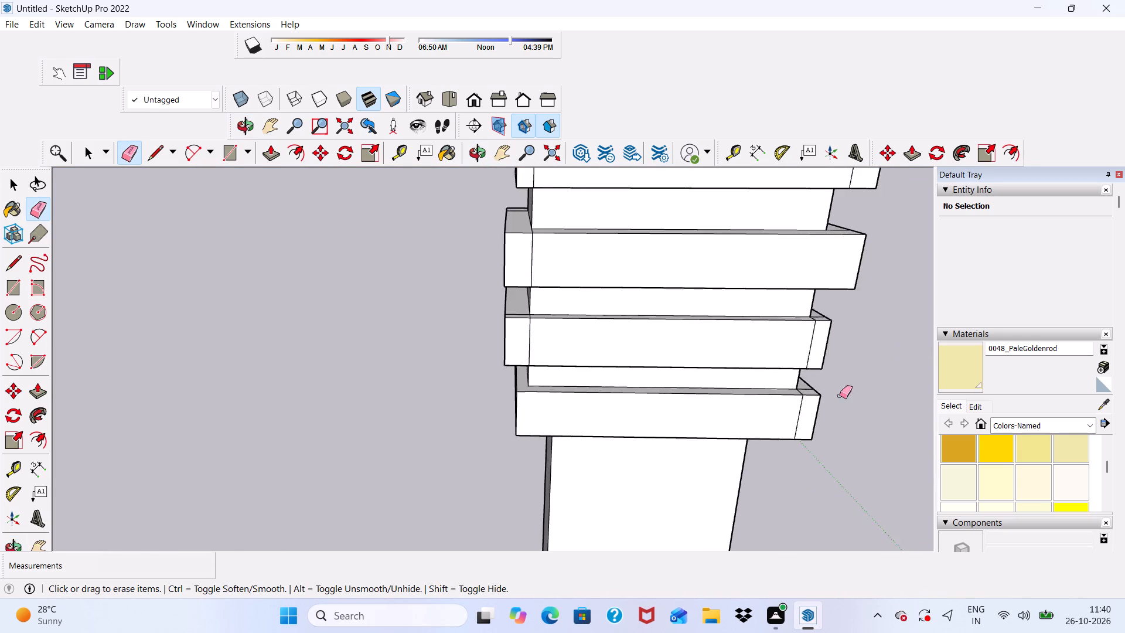
{"action": "scroll", "coordinate": [854, 394], "scroll_direction": "up", "scroll_amount": 3}
{"action": "scroll", "coordinate": [842, 400], "scroll_direction": "down", "scroll_amount": 2}
{"action": "scroll", "coordinate": [774, 400], "scroll_direction": "down", "scroll_amount": 1}
{"action": "scroll", "coordinate": [763, 413], "scroll_direction": "up", "scroll_amount": 5}
{"action": "scroll", "coordinate": [765, 409], "scroll_direction": "down", "scroll_amount": 1}
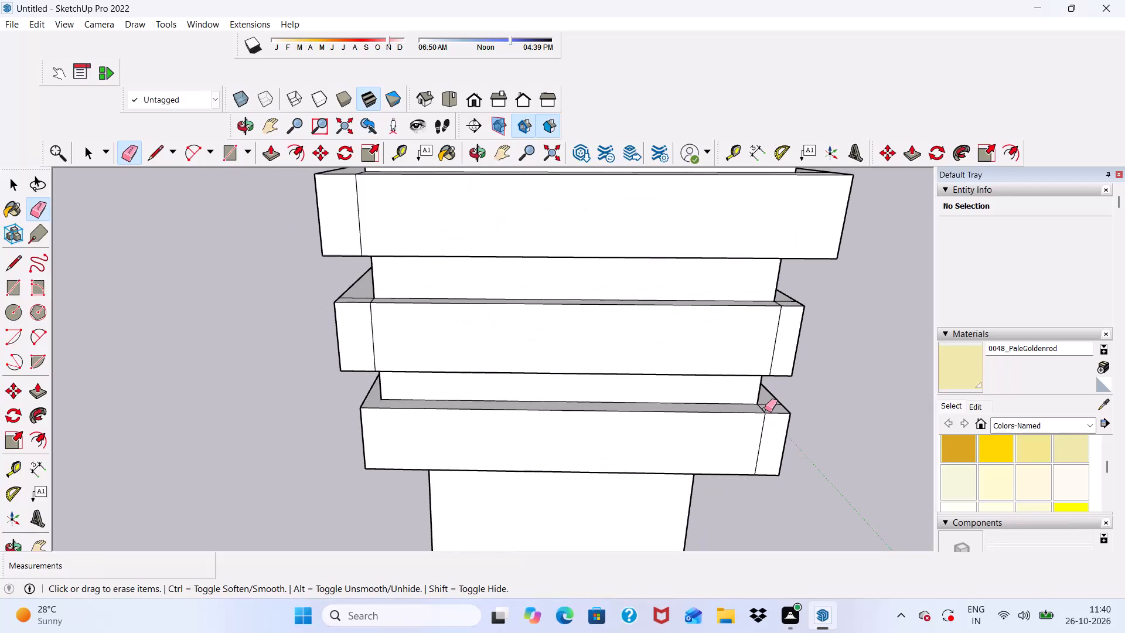
{"action": "left_click", "coordinate": [765, 409]}
{"action": "left_click_drag", "start_coordinate": [765, 401], "coordinate": [766, 410]}
{"action": "left_click", "coordinate": [759, 410]}
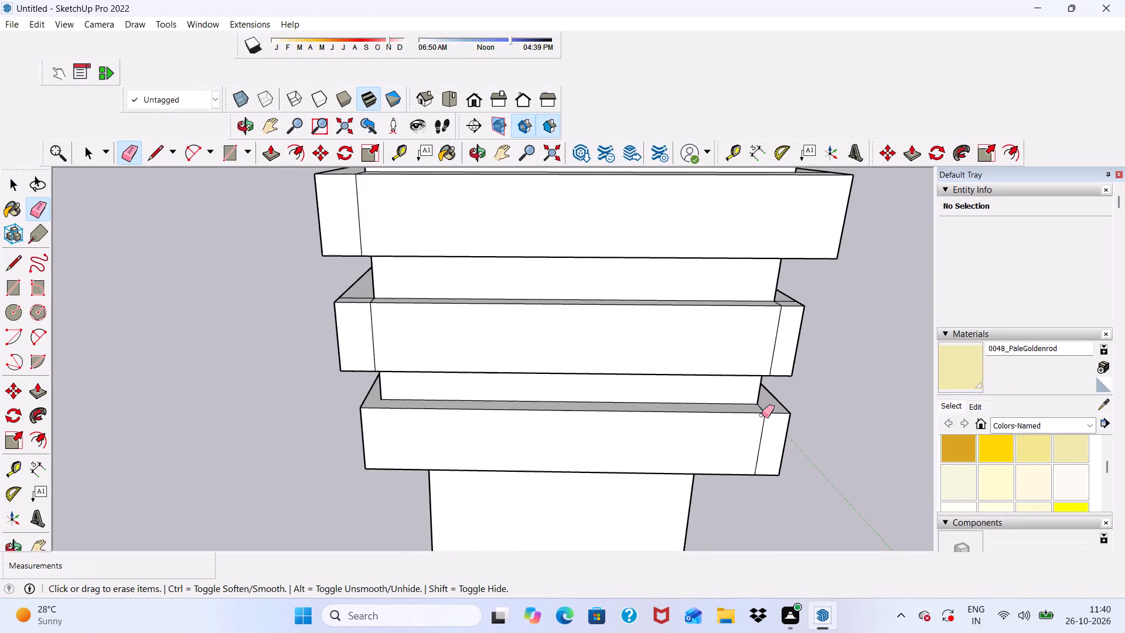
{"action": "left_click", "coordinate": [759, 410]}
{"action": "left_click_drag", "start_coordinate": [761, 434], "coordinate": [766, 441]}
{"action": "scroll", "coordinate": [782, 445], "scroll_direction": "down", "scroll_amount": 1}
{"action": "middle_click_drag", "start_coordinate": [807, 451], "coordinate": [731, 422]}
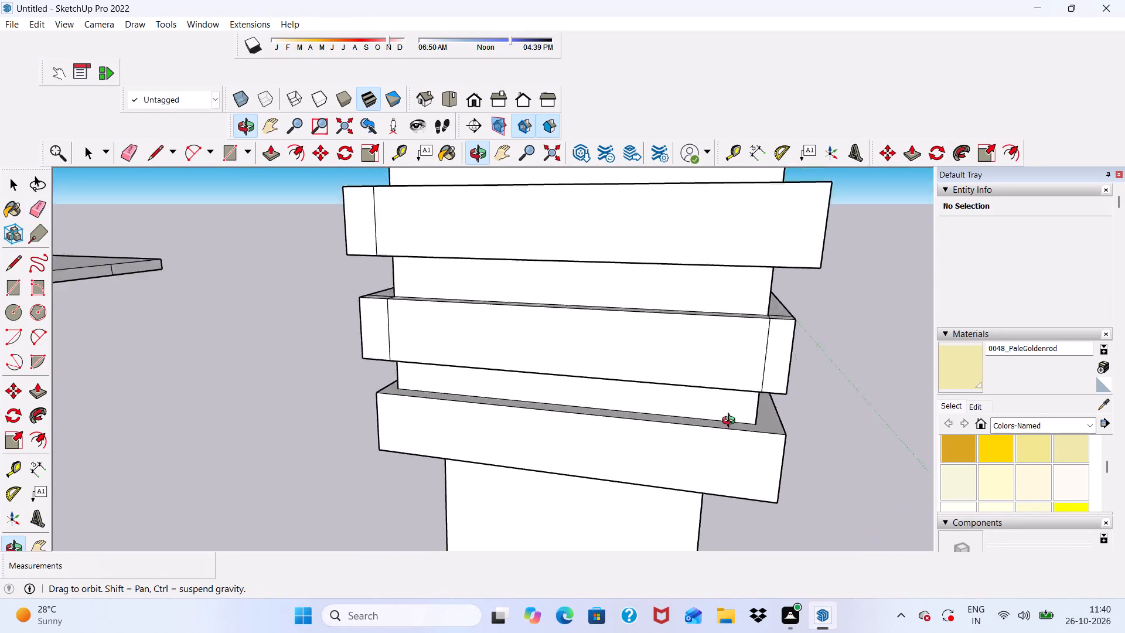
{"action": "middle_click_drag", "start_coordinate": [731, 422], "coordinate": [549, 353]}
{"action": "scroll", "coordinate": [598, 414], "scroll_direction": "up", "scroll_amount": 5}
{"action": "left_click_drag", "start_coordinate": [581, 389], "coordinate": [629, 413]}
{"action": "left_click_drag", "start_coordinate": [881, 424], "coordinate": [821, 426]}
{"action": "scroll", "coordinate": [609, 371], "scroll_direction": "down", "scroll_amount": 6}
Erase the crossing seam lines on the bottommost band's underside at the corner nearest the ceiling panel, keeping the inner edge.
{"action": "middle_click_drag", "start_coordinate": [655, 398], "coordinate": [622, 278]}
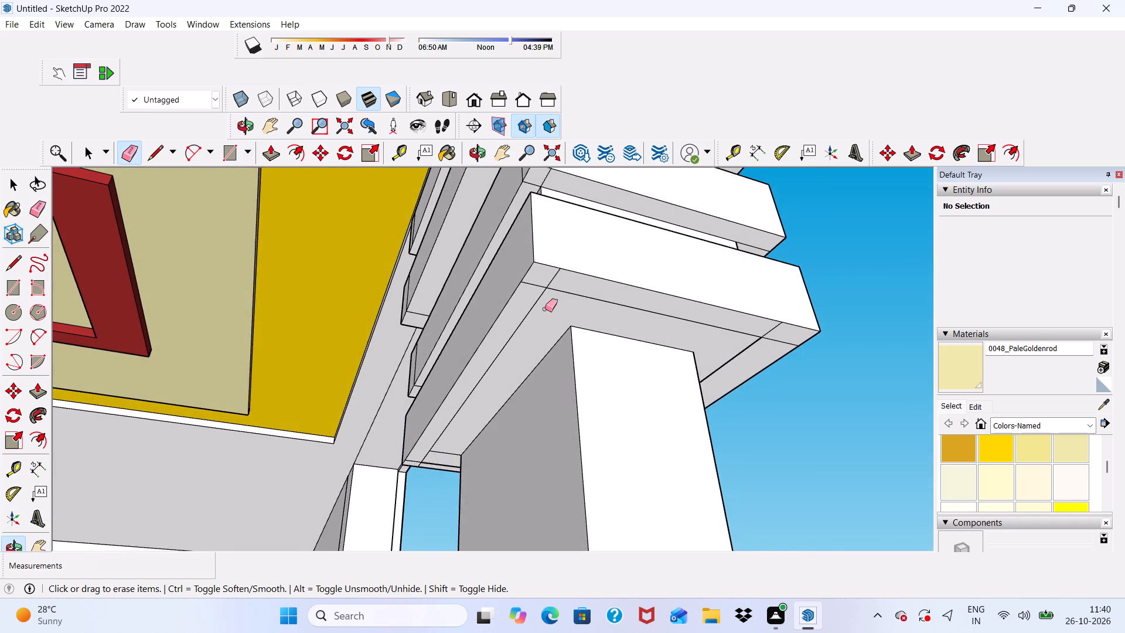
{"action": "scroll", "coordinate": [529, 300], "scroll_direction": "up", "scroll_amount": 5}
{"action": "left_click_drag", "start_coordinate": [548, 268], "coordinate": [544, 304]}
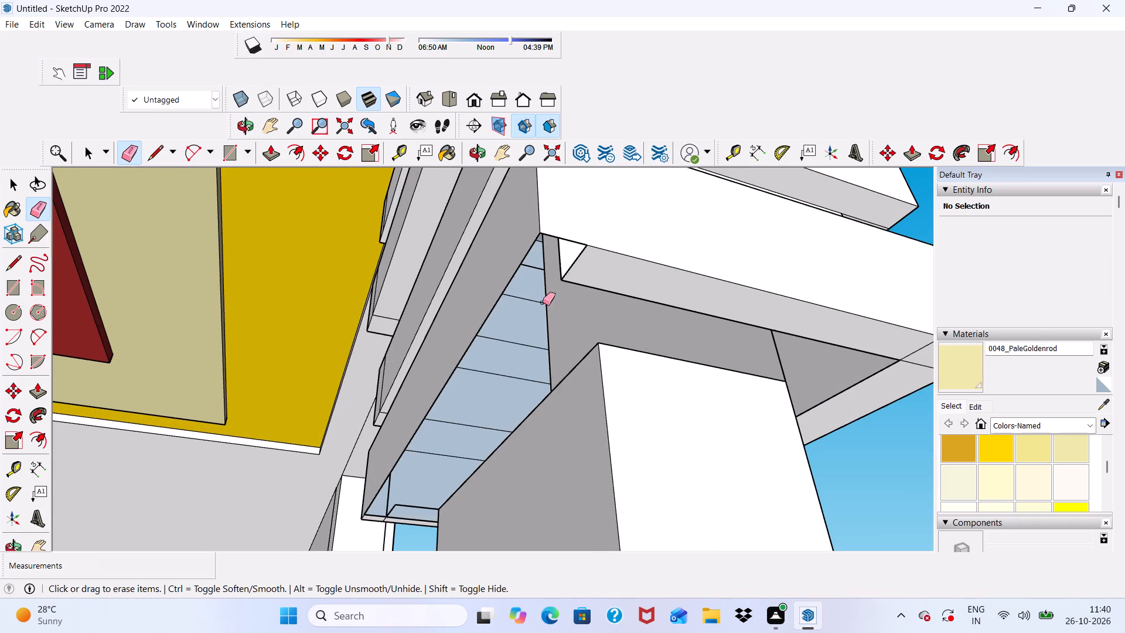
{"action": "key", "text": "ctrl+z"}
{"action": "scroll", "coordinate": [561, 322], "scroll_direction": "up", "scroll_amount": 2}
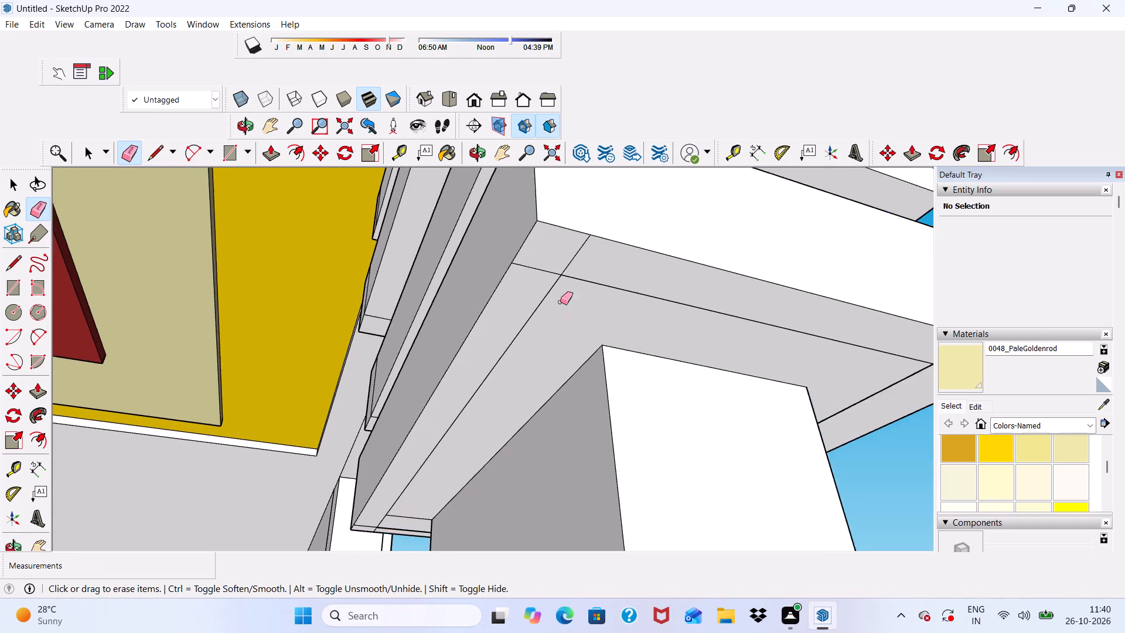
{"action": "scroll", "coordinate": [560, 302], "scroll_direction": "up", "scroll_amount": 10}
{"action": "left_click_drag", "start_coordinate": [574, 230], "coordinate": [586, 250]}
{"action": "left_click_drag", "start_coordinate": [513, 267], "coordinate": [516, 274]}
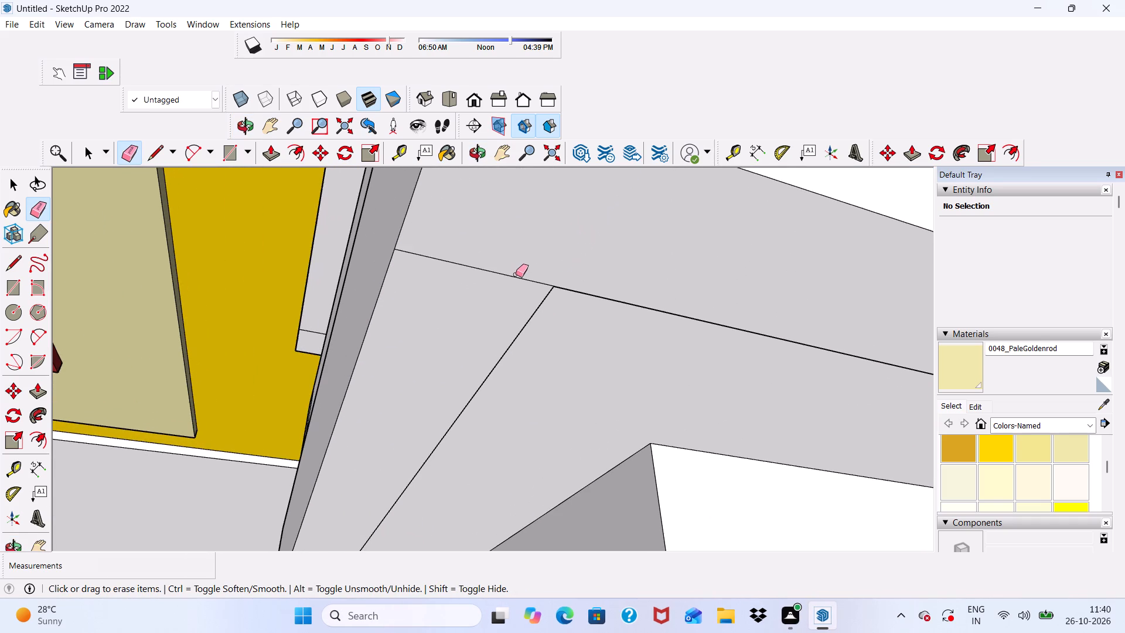
{"action": "left_click_drag", "start_coordinate": [514, 274], "coordinate": [510, 283]}
{"action": "left_click", "coordinate": [510, 283]}
{"action": "left_click", "coordinate": [543, 308]}
{"action": "left_click_drag", "start_coordinate": [538, 300], "coordinate": [545, 309]}
{"action": "key", "text": "ctrl+z"}
{"action": "left_click_drag", "start_coordinate": [579, 288], "coordinate": [585, 297]}
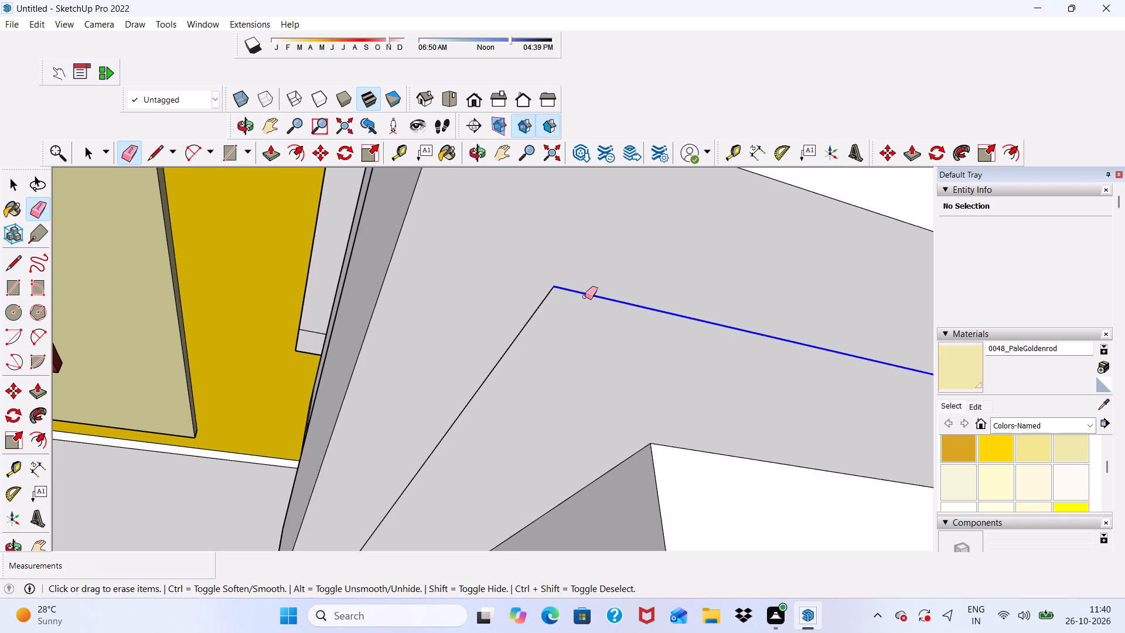
{"action": "left_click_drag", "start_coordinate": [585, 297], "coordinate": [587, 300]}
{"action": "key", "text": "ctrl+z"}
Erase the crossing seam lines on the bottommost band's underside at the adjacent corner.
{"action": "scroll", "coordinate": [570, 295], "scroll_direction": "down", "scroll_amount": 7}
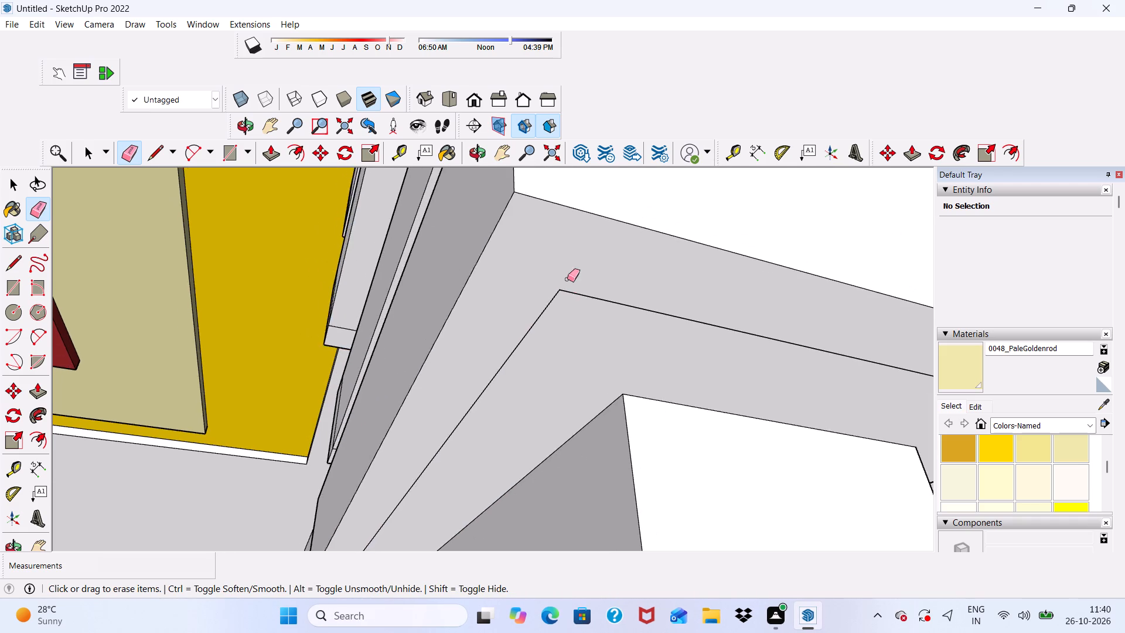
{"action": "scroll", "coordinate": [567, 279], "scroll_direction": "down", "scroll_amount": 11}
{"action": "scroll", "coordinate": [753, 329], "scroll_direction": "up", "scroll_amount": 11}
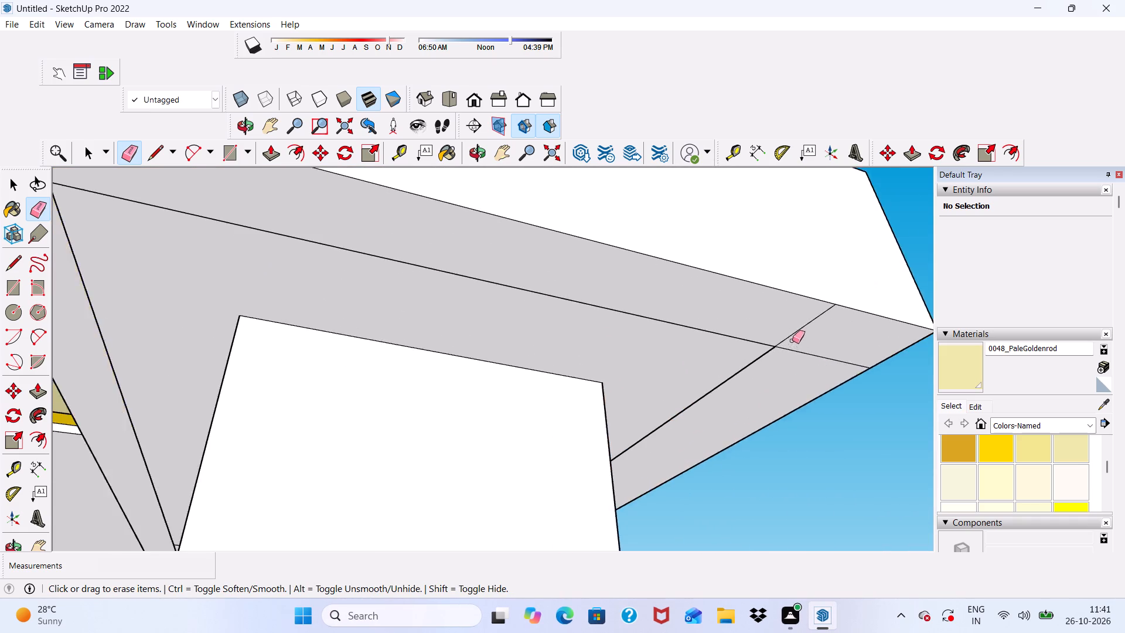
{"action": "scroll", "coordinate": [792, 341], "scroll_direction": "up", "scroll_amount": 9}
{"action": "left_click_drag", "start_coordinate": [787, 325], "coordinate": [809, 384]}
{"action": "scroll", "coordinate": [700, 342], "scroll_direction": "down", "scroll_amount": 2}
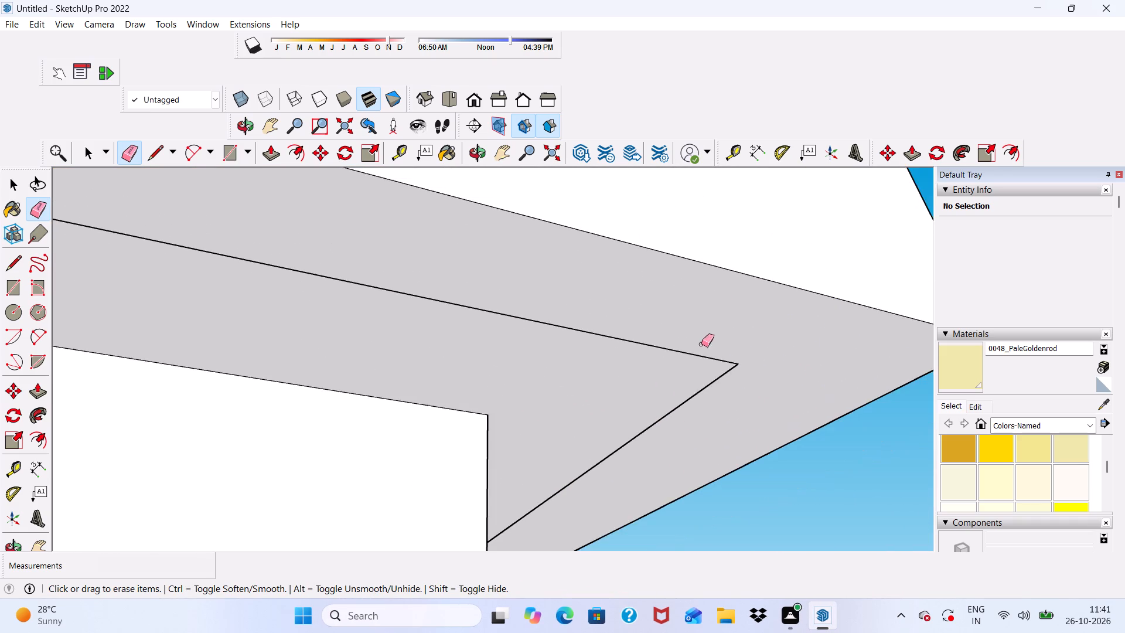
Erase the crossing seam lines on the bottommost band's underside at its last uncleaned corner.
{"action": "scroll", "coordinate": [701, 344], "scroll_direction": "down", "scroll_amount": 13}
{"action": "middle_click_drag", "start_coordinate": [380, 506], "coordinate": [562, 475]}
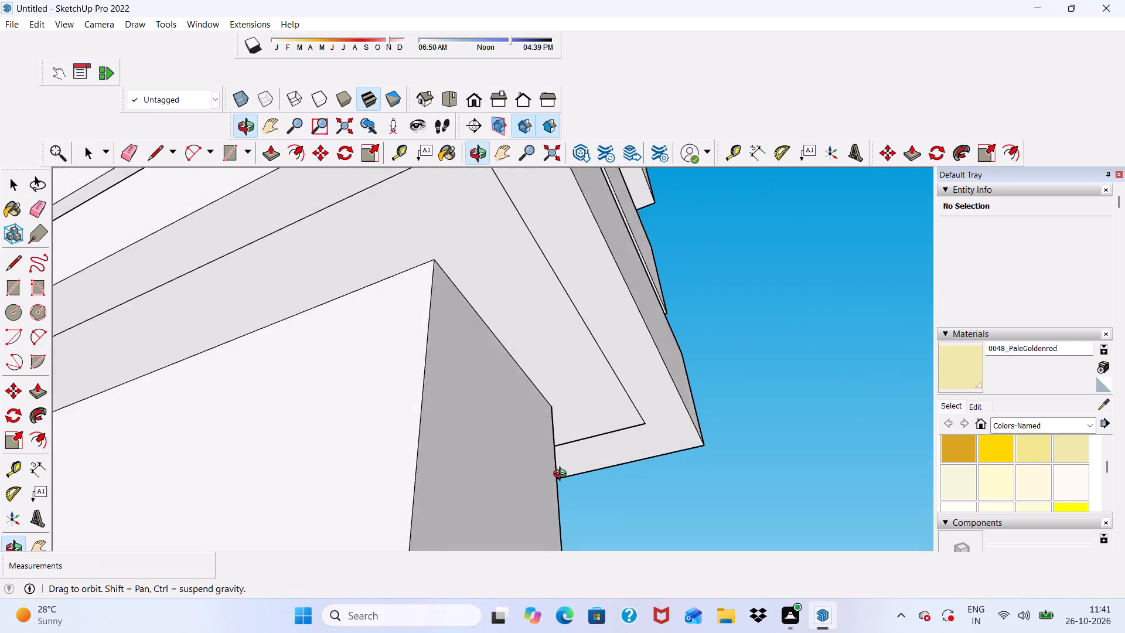
{"action": "middle_click_drag", "start_coordinate": [562, 475], "coordinate": [567, 476]}
{"action": "scroll", "coordinate": [567, 475], "scroll_direction": "down", "scroll_amount": 10}
{"action": "scroll", "coordinate": [290, 469], "scroll_direction": "up", "scroll_amount": 12}
{"action": "scroll", "coordinate": [151, 468], "scroll_direction": "down", "scroll_amount": 11}
{"action": "scroll", "coordinate": [176, 456], "scroll_direction": "up", "scroll_amount": 5}
{"action": "scroll", "coordinate": [207, 455], "scroll_direction": "down", "scroll_amount": 3}
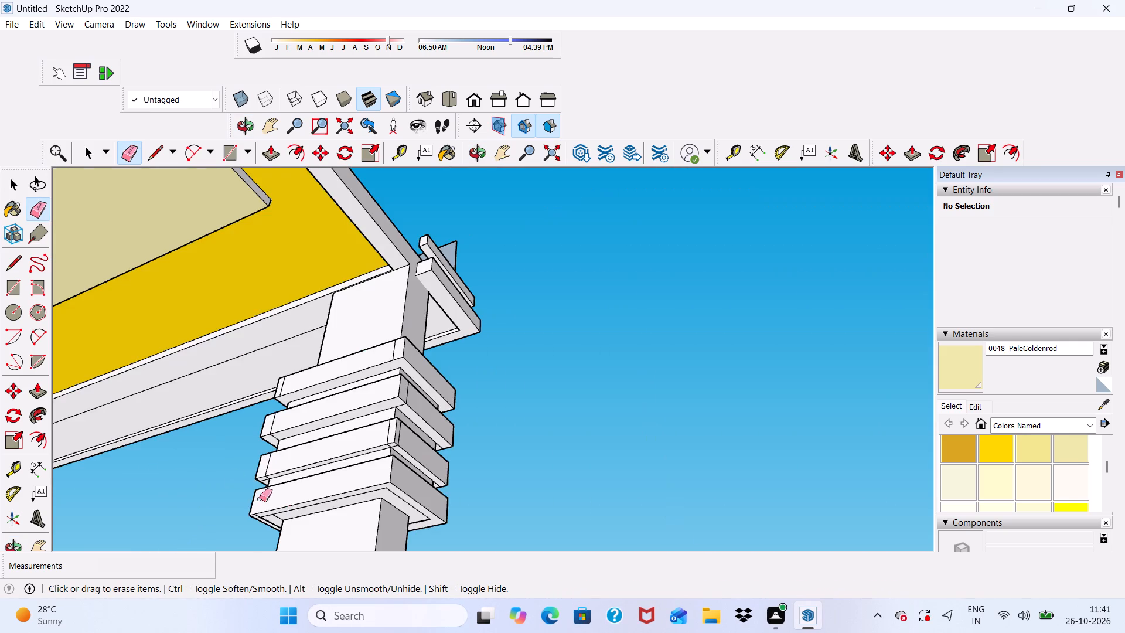
{"action": "scroll", "coordinate": [260, 499], "scroll_direction": "down", "scroll_amount": 2}
{"action": "scroll", "coordinate": [227, 516], "scroll_direction": "up", "scroll_amount": 5}
{"action": "scroll", "coordinate": [229, 516], "scroll_direction": "down", "scroll_amount": 5}
{"action": "scroll", "coordinate": [252, 516], "scroll_direction": "up", "scroll_amount": 5}
{"action": "scroll", "coordinate": [243, 506], "scroll_direction": "down", "scroll_amount": 3}
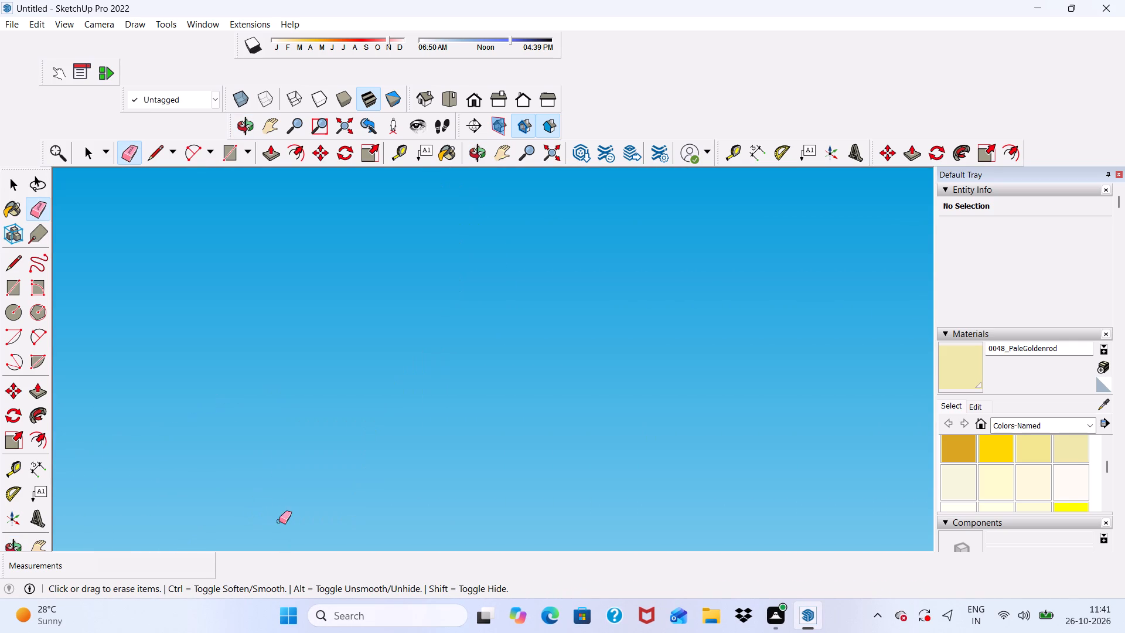
{"action": "left_click_drag", "start_coordinate": [261, 247], "coordinate": [267, 290]}
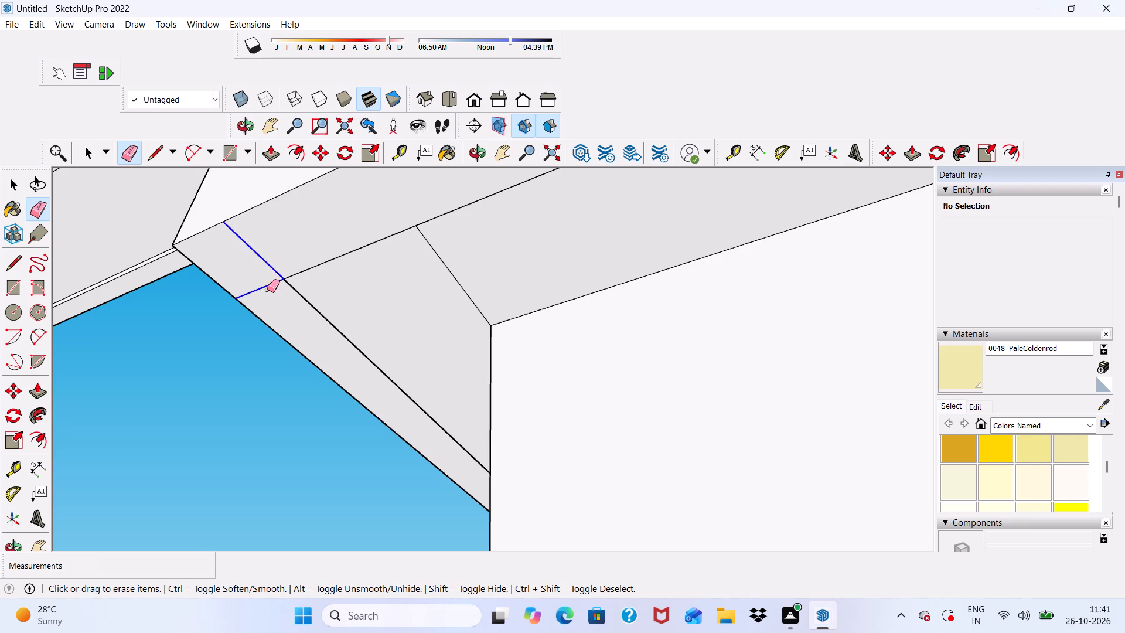
{"action": "left_click_drag", "start_coordinate": [267, 290], "coordinate": [268, 295]}
Erase the stray short line on the bottommost band's underside beside the column's corner.
{"action": "scroll", "coordinate": [258, 319], "scroll_direction": "down", "scroll_amount": 9}
{"action": "middle_click_drag", "start_coordinate": [288, 337], "coordinate": [304, 355]}
{"action": "scroll", "coordinate": [295, 319], "scroll_direction": "up", "scroll_amount": 6}
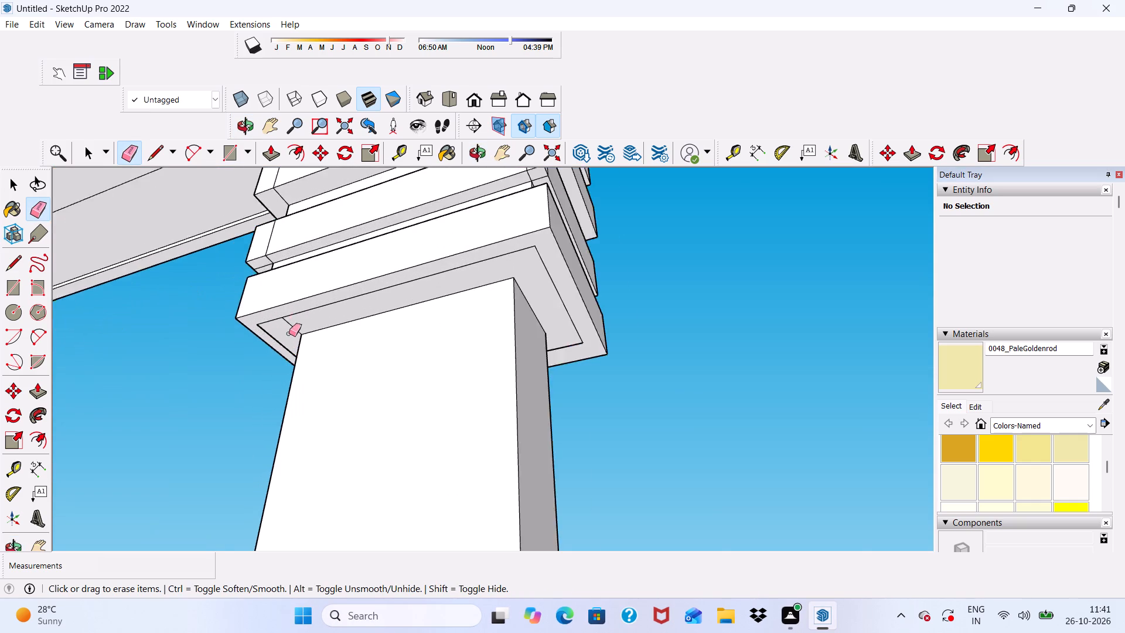
{"action": "scroll", "coordinate": [289, 333], "scroll_direction": "up", "scroll_amount": 10}
{"action": "left_click_drag", "start_coordinate": [302, 308], "coordinate": [305, 325]}
Erase the seam lines on the underside and side face at one corner of the second band from the bottom.
{"action": "scroll", "coordinate": [179, 322], "scroll_direction": "down", "scroll_amount": 10}
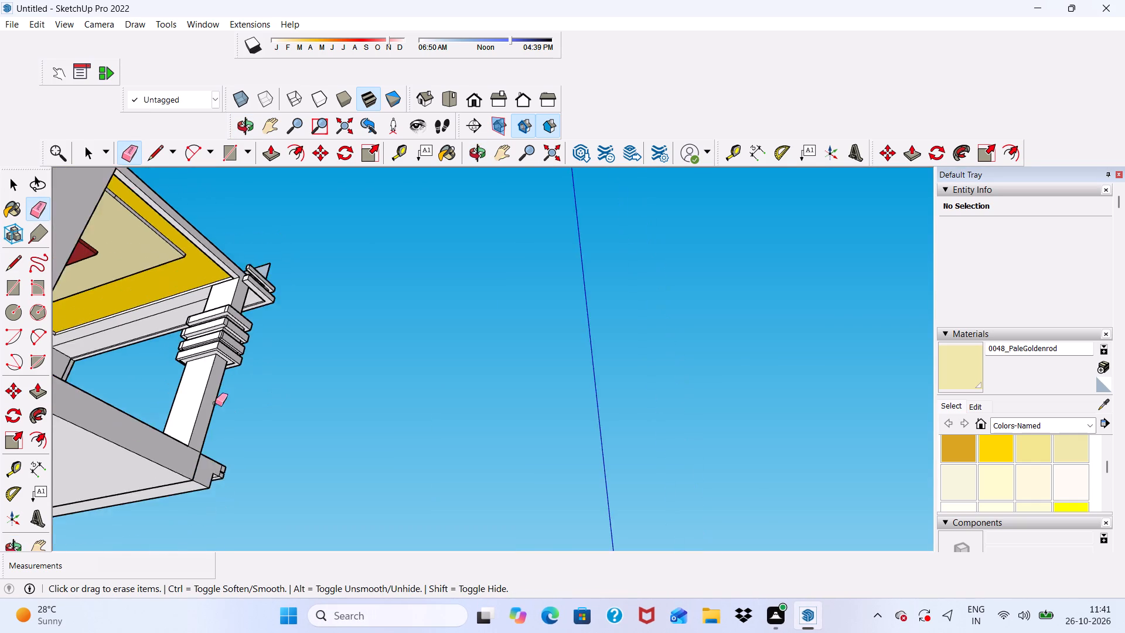
{"action": "scroll", "coordinate": [192, 319], "scroll_direction": "up", "scroll_amount": 20}
{"action": "scroll", "coordinate": [192, 319], "scroll_direction": "up", "scroll_amount": 12}
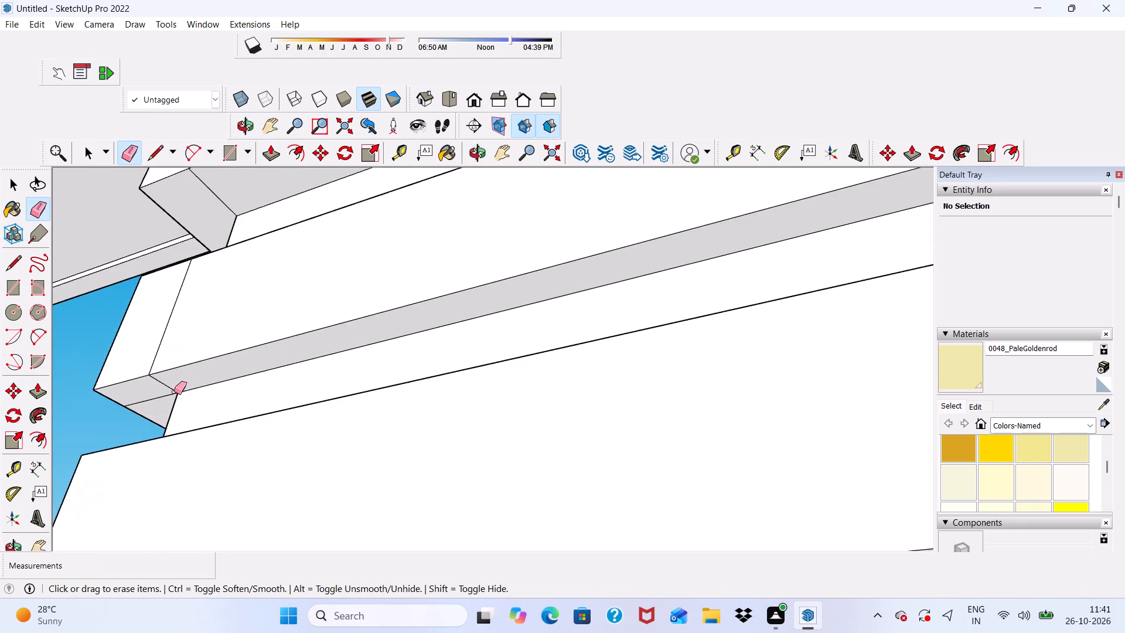
{"action": "scroll", "coordinate": [174, 392], "scroll_direction": "up", "scroll_amount": 4}
{"action": "left_click_drag", "start_coordinate": [163, 375], "coordinate": [171, 403]}
{"action": "left_click_drag", "start_coordinate": [167, 304], "coordinate": [176, 318]}
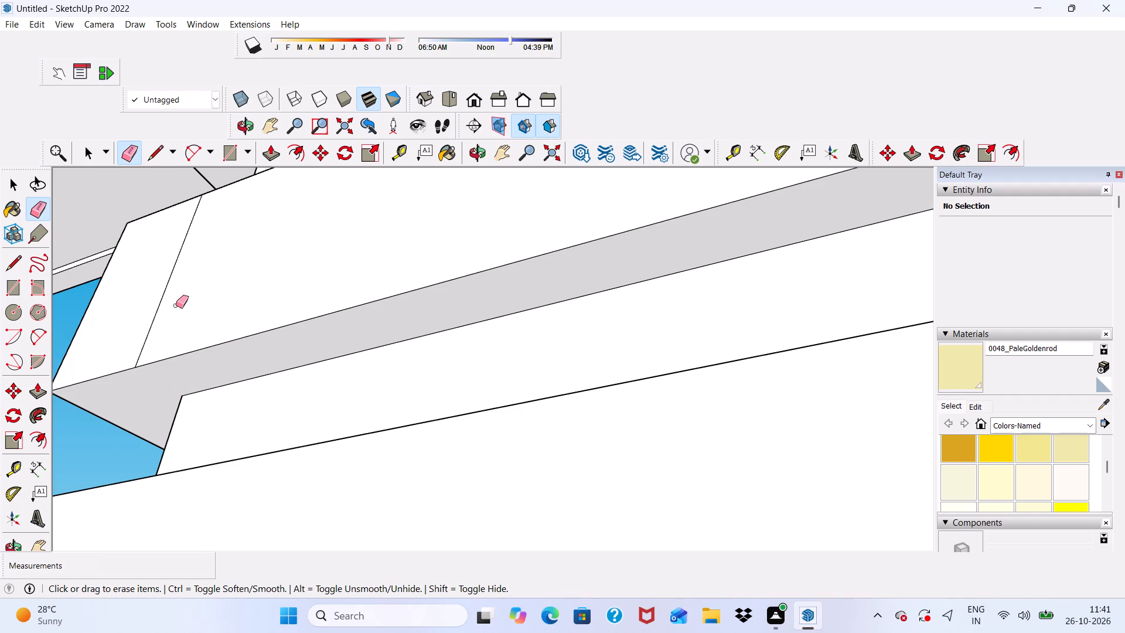
{"action": "left_click_drag", "start_coordinate": [163, 294], "coordinate": [178, 312]}
Erase the side-face and underside seam lines at the next corner of the second band from the bottom.
{"action": "scroll", "coordinate": [81, 312], "scroll_direction": "down", "scroll_amount": 5}
{"action": "scroll", "coordinate": [84, 376], "scroll_direction": "down", "scroll_amount": 1}
{"action": "scroll", "coordinate": [224, 287], "scroll_direction": "up", "scroll_amount": 4}
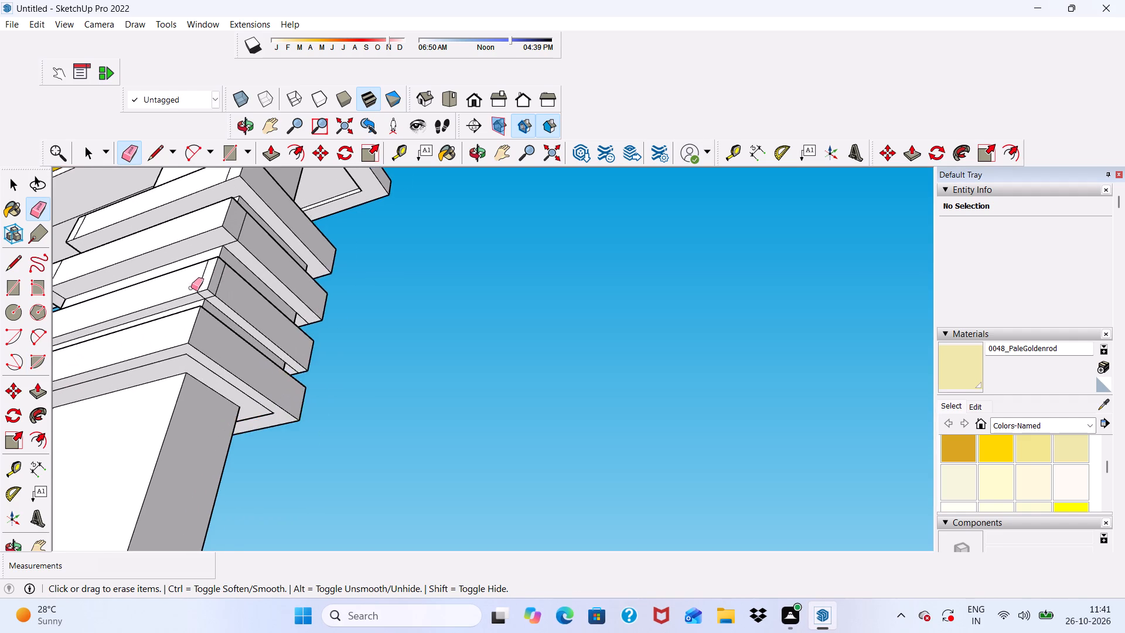
{"action": "scroll", "coordinate": [191, 288], "scroll_direction": "up", "scroll_amount": 9}
{"action": "left_click_drag", "start_coordinate": [207, 261], "coordinate": [212, 267]}
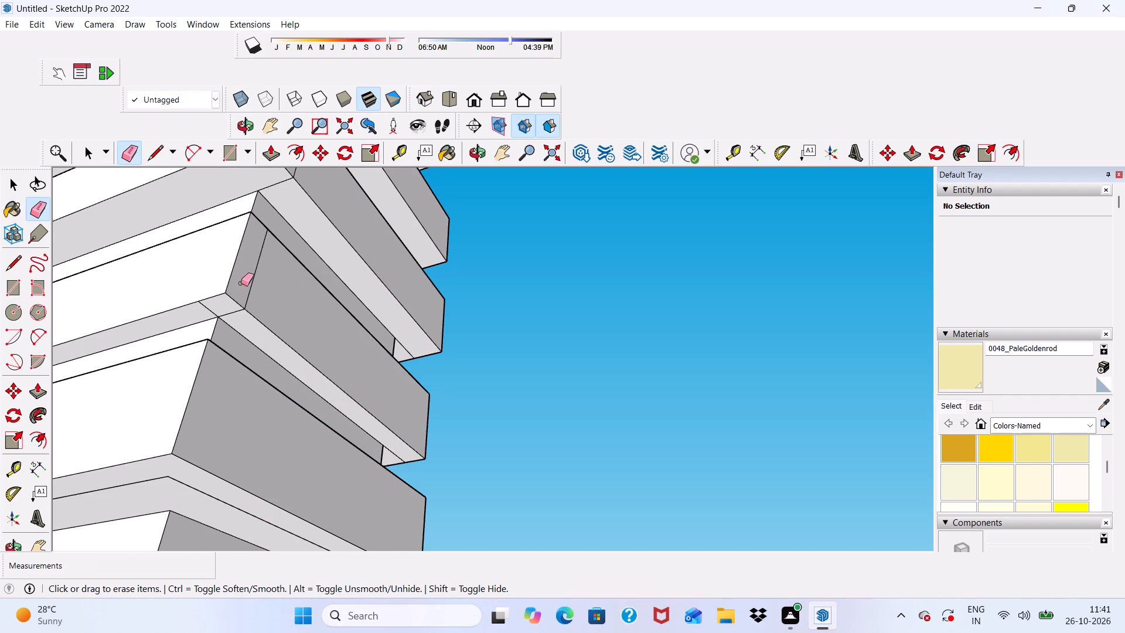
{"action": "left_click_drag", "start_coordinate": [244, 287], "coordinate": [248, 298]}
{"action": "scroll", "coordinate": [211, 355], "scroll_direction": "up", "scroll_amount": 5}
{"action": "scroll", "coordinate": [230, 283], "scroll_direction": "up", "scroll_amount": 4}
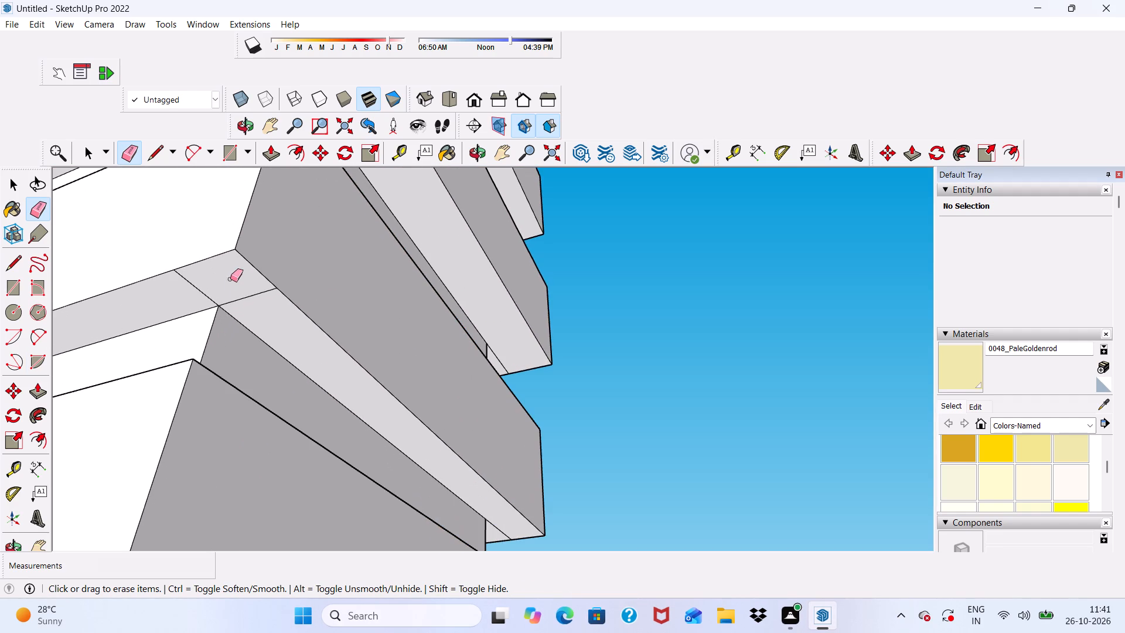
{"action": "left_click_drag", "start_coordinate": [234, 283], "coordinate": [253, 318]}
{"action": "left_click_drag", "start_coordinate": [195, 271], "coordinate": [195, 289]}
Erase the side-face and underside seam lines at the third corner of the second band from the bottom.
{"action": "scroll", "coordinate": [102, 281], "scroll_direction": "down", "scroll_amount": 5}
{"action": "middle_click_drag", "start_coordinate": [251, 370], "coordinate": [73, 290]}
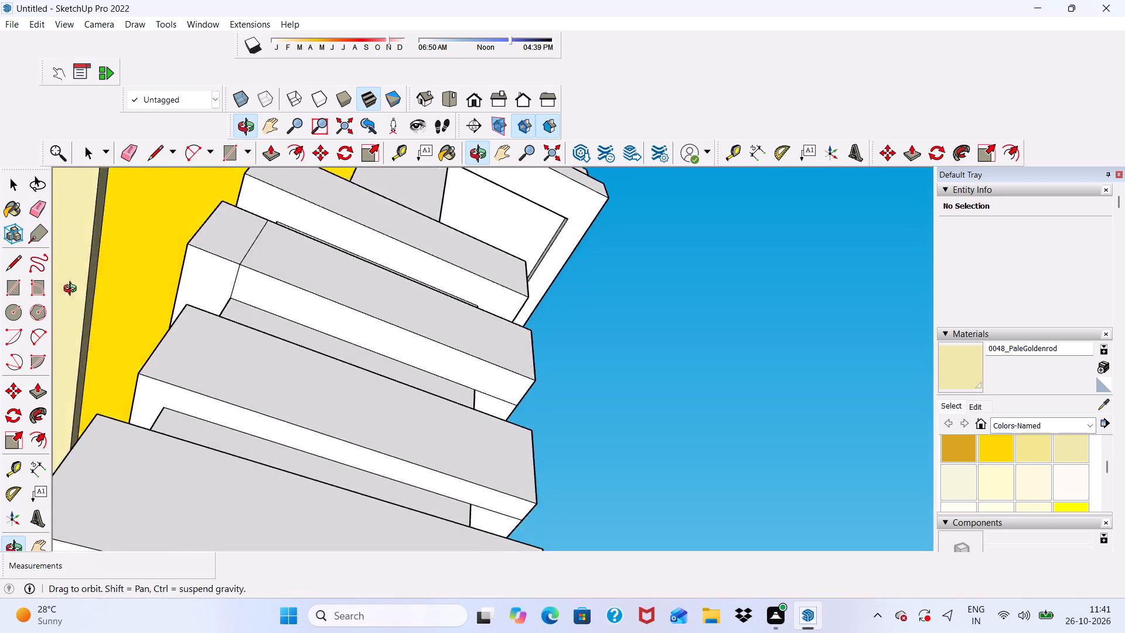
{"action": "middle_click_drag", "start_coordinate": [73, 290], "coordinate": [55, 349]}
{"action": "scroll", "coordinate": [227, 373], "scroll_direction": "up", "scroll_amount": 1}
{"action": "scroll", "coordinate": [259, 379], "scroll_direction": "down", "scroll_amount": 4}
{"action": "middle_click_drag", "start_coordinate": [339, 426], "coordinate": [5, 400]}
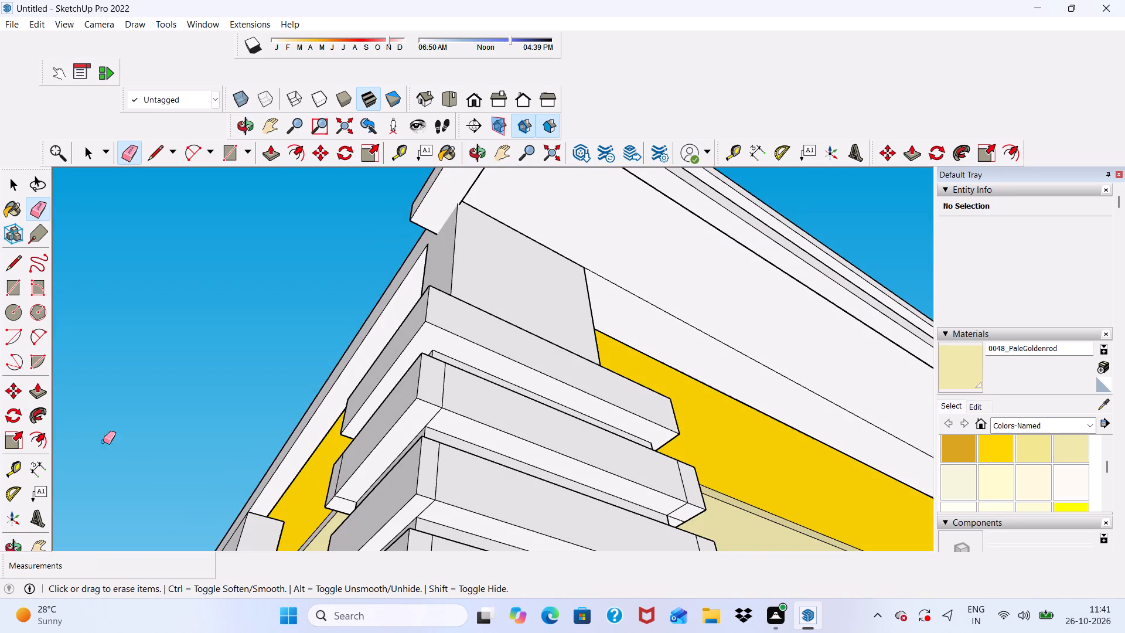
{"action": "scroll", "coordinate": [461, 498], "scroll_direction": "up", "scroll_amount": 1}
{"action": "scroll", "coordinate": [411, 472], "scroll_direction": "down", "scroll_amount": 3}
{"action": "scroll", "coordinate": [422, 473], "scroll_direction": "up", "scroll_amount": 5}
{"action": "left_click_drag", "start_coordinate": [426, 474], "coordinate": [434, 478]}
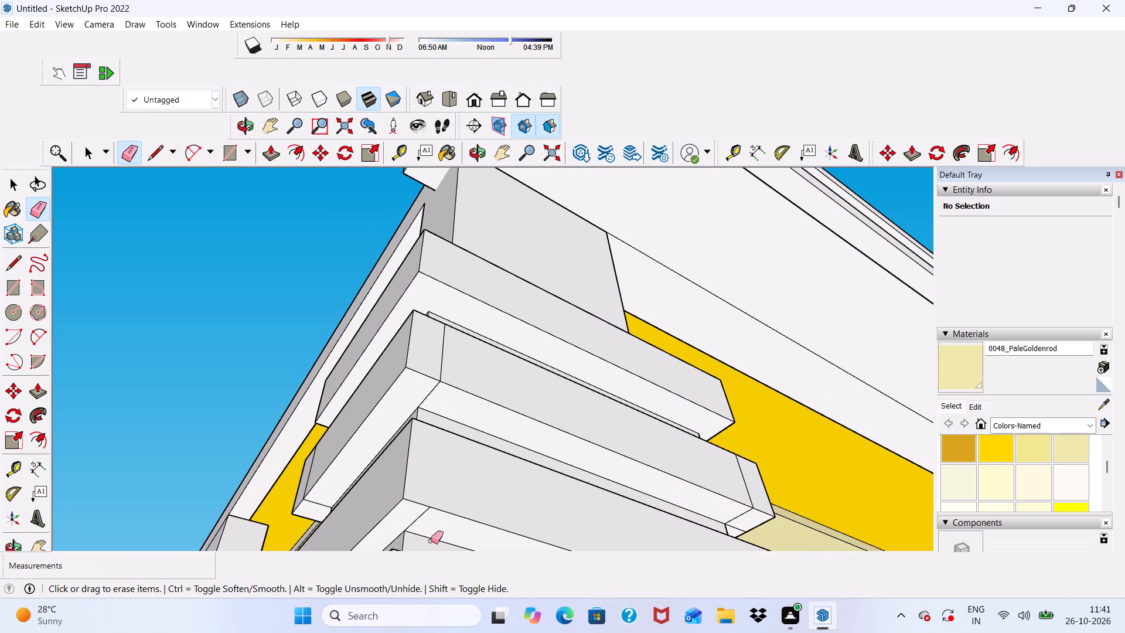
{"action": "scroll", "coordinate": [427, 548], "scroll_direction": "up", "scroll_amount": 4}
{"action": "scroll", "coordinate": [422, 499], "scroll_direction": "down", "scroll_amount": 1}
{"action": "left_click_drag", "start_coordinate": [423, 496], "coordinate": [429, 504]}
{"action": "scroll", "coordinate": [376, 449], "scroll_direction": "down", "scroll_amount": 11}
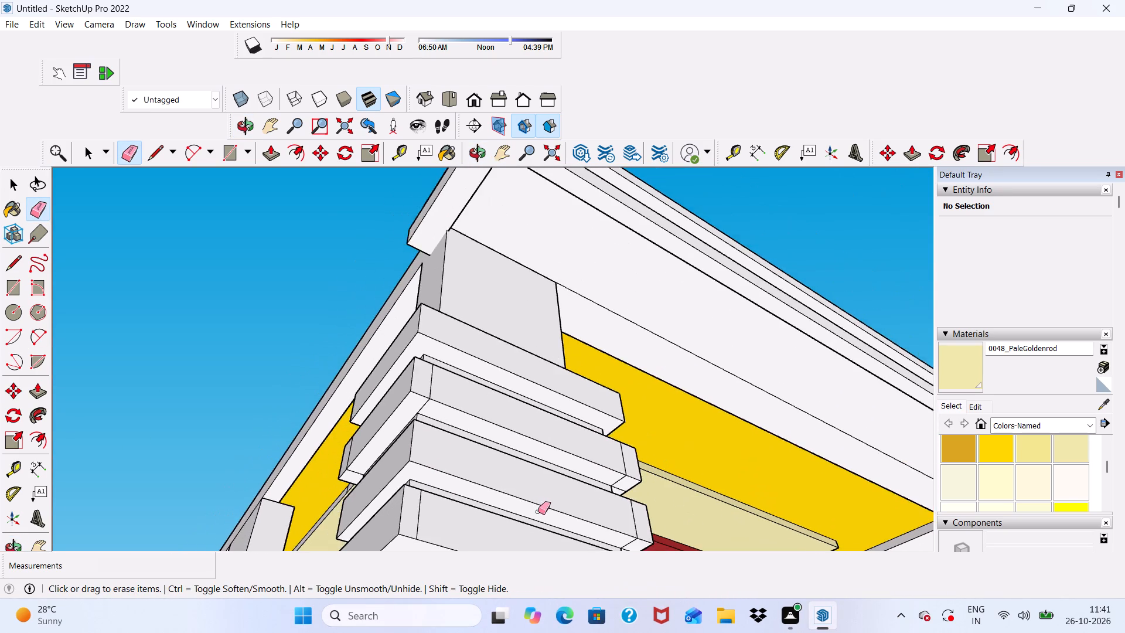
Erase the side-face and underside seam lines at the building-side corner of the second band from the bottom.
{"action": "middle_click_drag", "start_coordinate": [538, 512], "coordinate": [466, 481]}
{"action": "scroll", "coordinate": [481, 482], "scroll_direction": "up", "scroll_amount": 1}
{"action": "scroll", "coordinate": [531, 497], "scroll_direction": "down", "scroll_amount": 4}
{"action": "scroll", "coordinate": [613, 529], "scroll_direction": "up", "scroll_amount": 5}
{"action": "scroll", "coordinate": [473, 401], "scroll_direction": "down", "scroll_amount": 5}
{"action": "scroll", "coordinate": [421, 393], "scroll_direction": "down", "scroll_amount": 4}
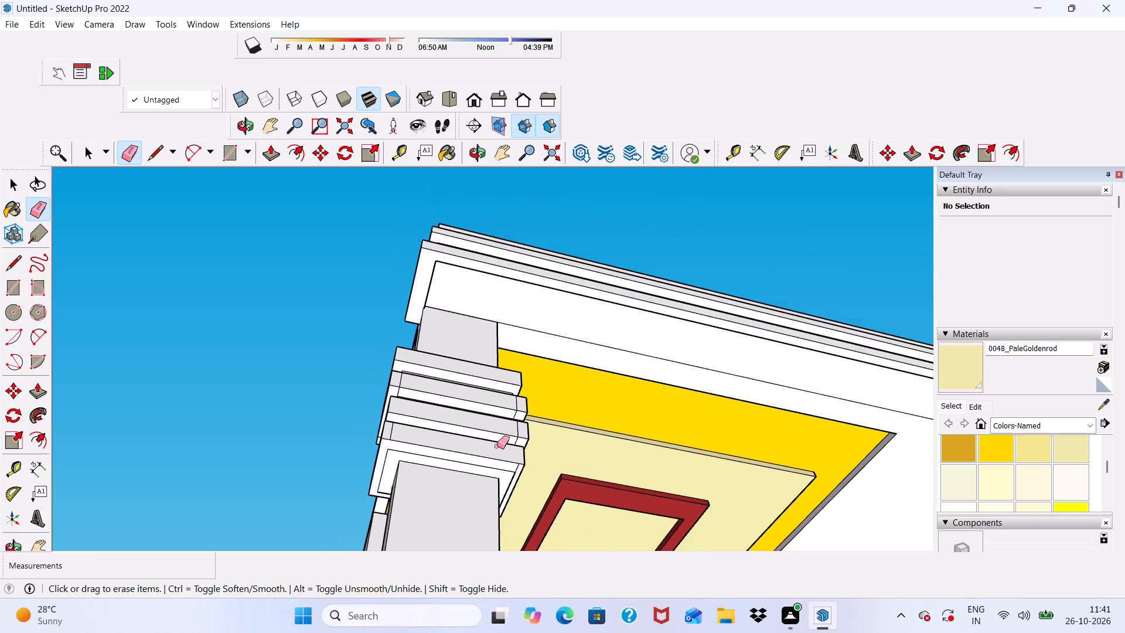
{"action": "scroll", "coordinate": [518, 443], "scroll_direction": "up", "scroll_amount": 16}
{"action": "left_click_drag", "start_coordinate": [509, 413], "coordinate": [518, 430]}
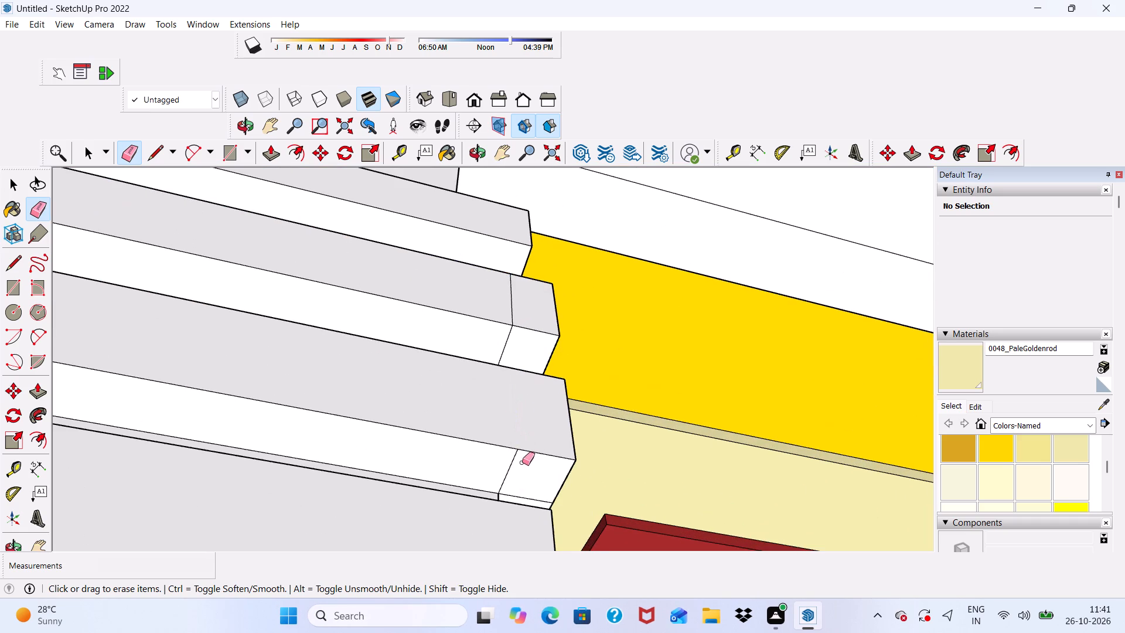
{"action": "left_click", "coordinate": [519, 462]}
{"action": "left_click_drag", "start_coordinate": [518, 462], "coordinate": [492, 460]}
{"action": "scroll", "coordinate": [439, 424], "scroll_direction": "down", "scroll_amount": 4}
{"action": "scroll", "coordinate": [480, 482], "scroll_direction": "up", "scroll_amount": 7}
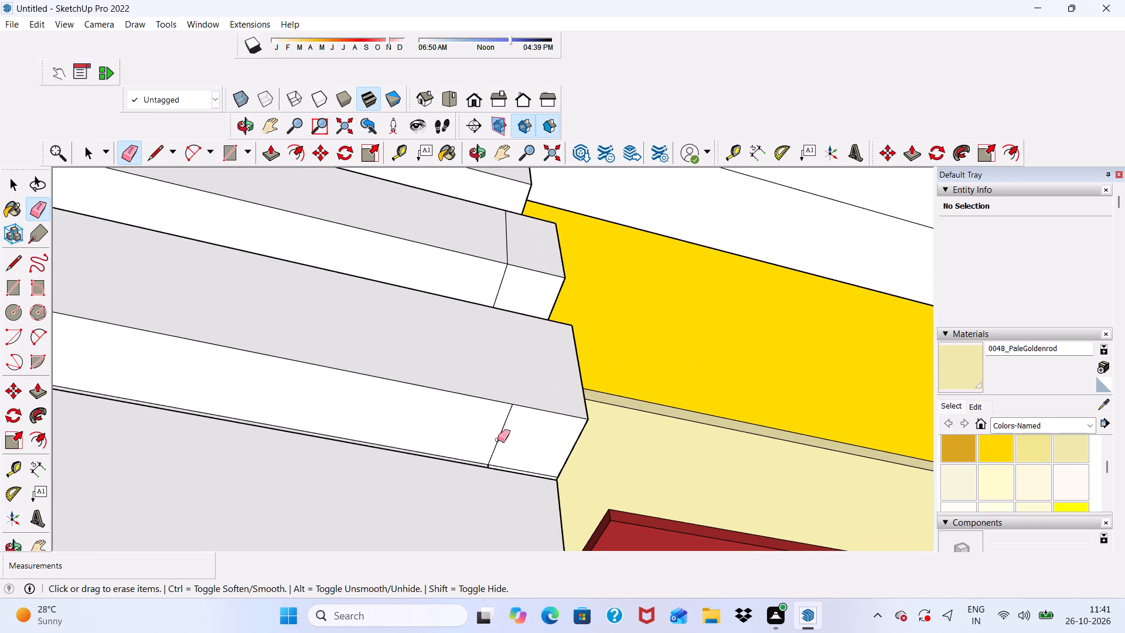
{"action": "scroll", "coordinate": [497, 440], "scroll_direction": "up", "scroll_amount": 4}
{"action": "left_click_drag", "start_coordinate": [499, 425], "coordinate": [508, 440]}
Erase the seam line on the adjoining side face of that corner and the leftover line beyond it.
{"action": "scroll", "coordinate": [462, 421], "scroll_direction": "down", "scroll_amount": 3}
{"action": "middle_click_drag", "start_coordinate": [472, 458], "coordinate": [290, 510]}
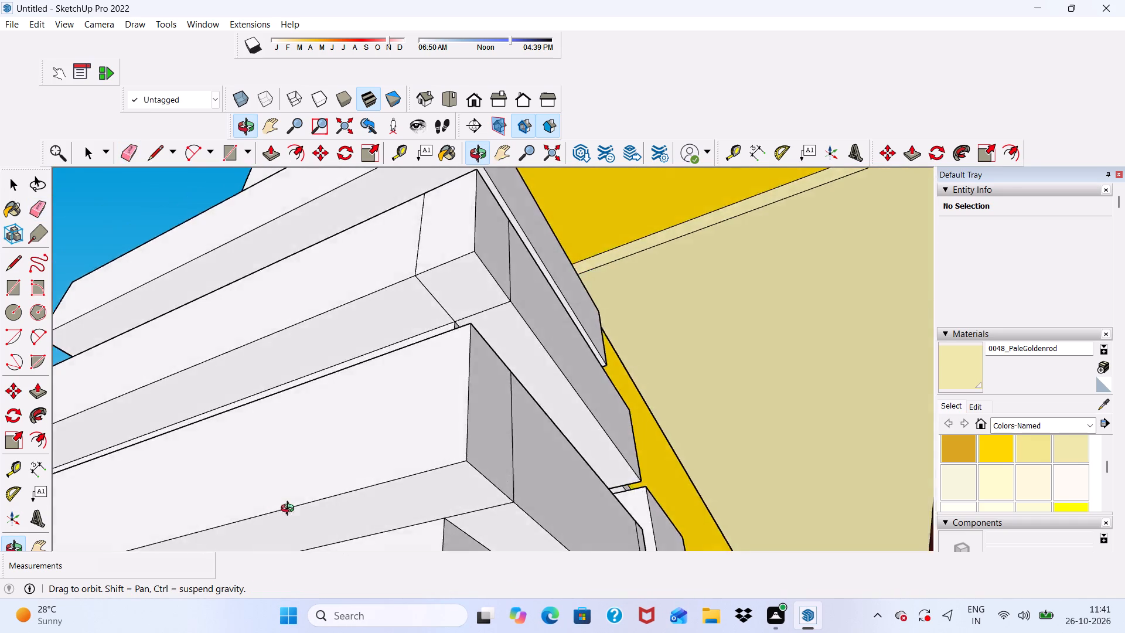
{"action": "middle_click_drag", "start_coordinate": [290, 510], "coordinate": [369, 477]}
{"action": "left_click_drag", "start_coordinate": [512, 477], "coordinate": [515, 504]}
{"action": "middle_click_drag", "start_coordinate": [564, 476], "coordinate": [560, 475]}
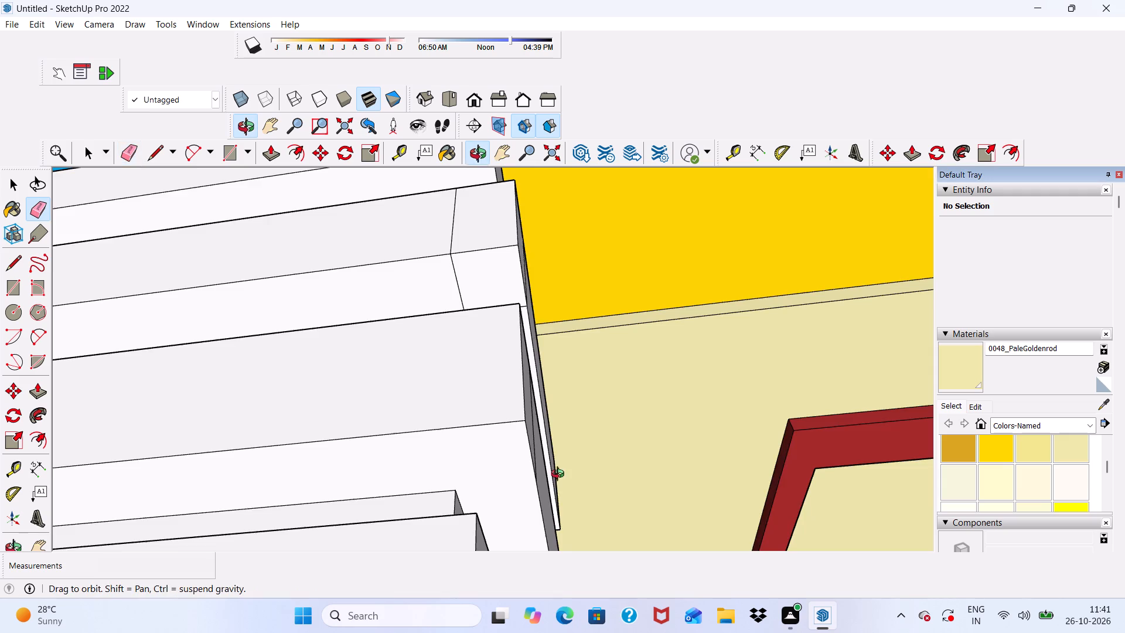
{"action": "middle_click_drag", "start_coordinate": [560, 475], "coordinate": [401, 500]}
{"action": "left_click_drag", "start_coordinate": [259, 493], "coordinate": [271, 500]}
{"action": "scroll", "coordinate": [300, 433], "scroll_direction": "down", "scroll_amount": 4}
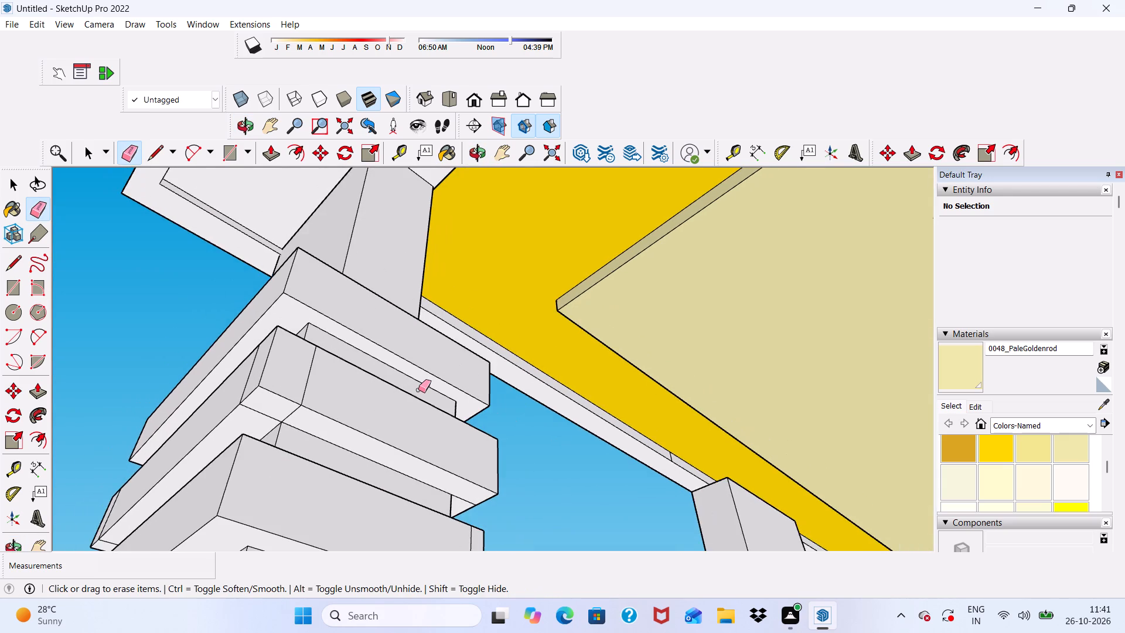
Erase the seam lines on the top face of the second band from the bottom, at its near corner.
{"action": "middle_click_drag", "start_coordinate": [418, 390], "coordinate": [385, 529]}
{"action": "scroll", "coordinate": [362, 417], "scroll_direction": "up", "scroll_amount": 1}
{"action": "scroll", "coordinate": [323, 326], "scroll_direction": "down", "scroll_amount": 5}
{"action": "middle_click_drag", "start_coordinate": [310, 499], "coordinate": [313, 539]}
{"action": "scroll", "coordinate": [264, 360], "scroll_direction": "down", "scroll_amount": 2}
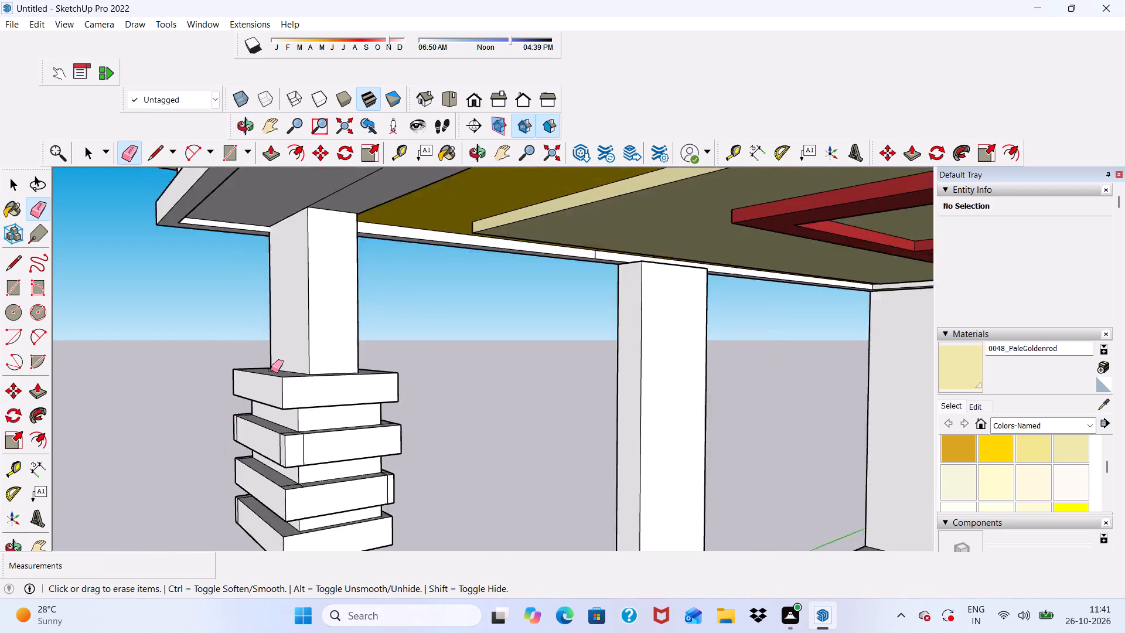
{"action": "scroll", "coordinate": [271, 370], "scroll_direction": "down", "scroll_amount": 2}
{"action": "scroll", "coordinate": [308, 511], "scroll_direction": "up", "scroll_amount": 12}
{"action": "middle_click_drag", "start_coordinate": [275, 430], "coordinate": [272, 526]}
{"action": "scroll", "coordinate": [256, 458], "scroll_direction": "up", "scroll_amount": 5}
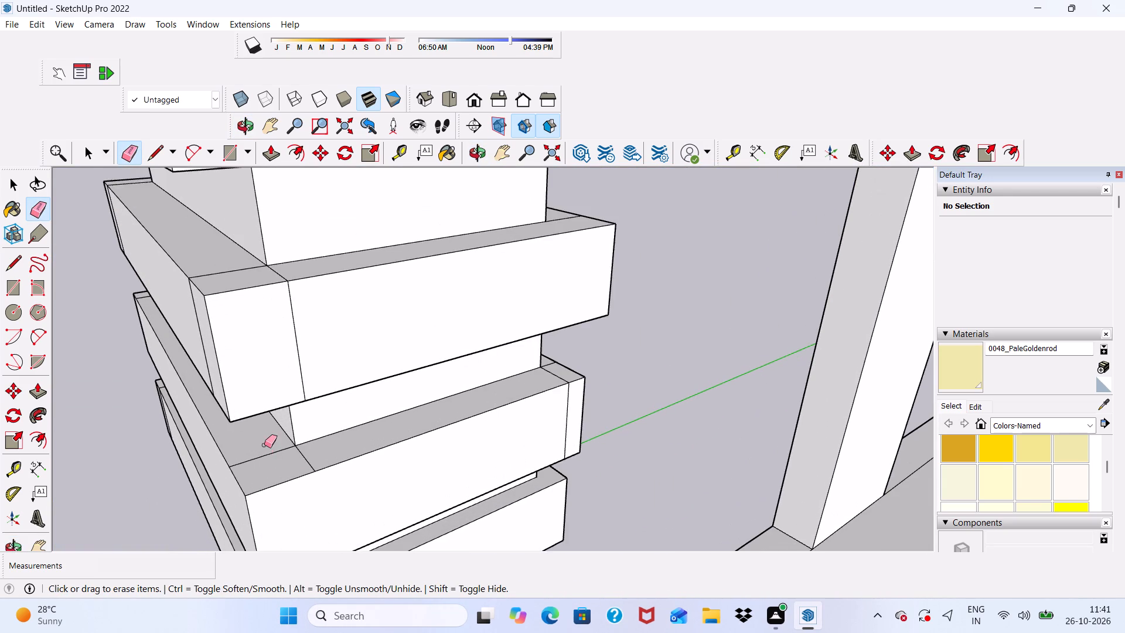
{"action": "left_click_drag", "start_coordinate": [267, 450], "coordinate": [294, 477]}
{"action": "left_click", "coordinate": [295, 463]}
{"action": "left_click_drag", "start_coordinate": [302, 465], "coordinate": [311, 462]}
{"action": "left_click", "coordinate": [311, 462]}
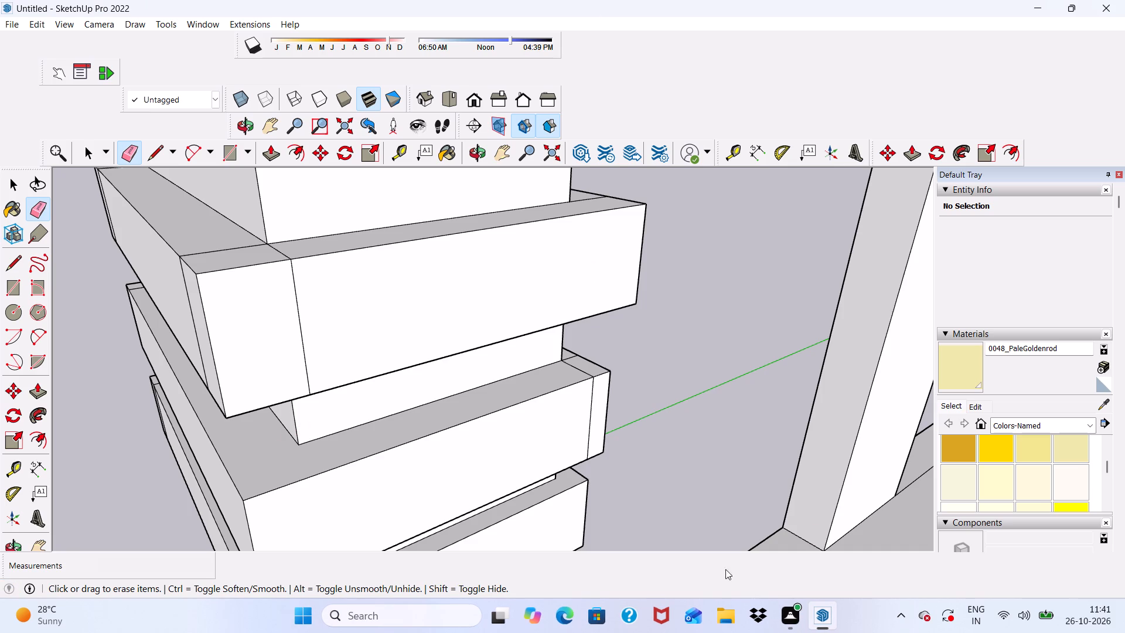
Erase the top-face and both side-face seam lines at the near corner of the second band from the top.
{"action": "scroll", "coordinate": [288, 288], "scroll_direction": "up", "scroll_amount": 1}
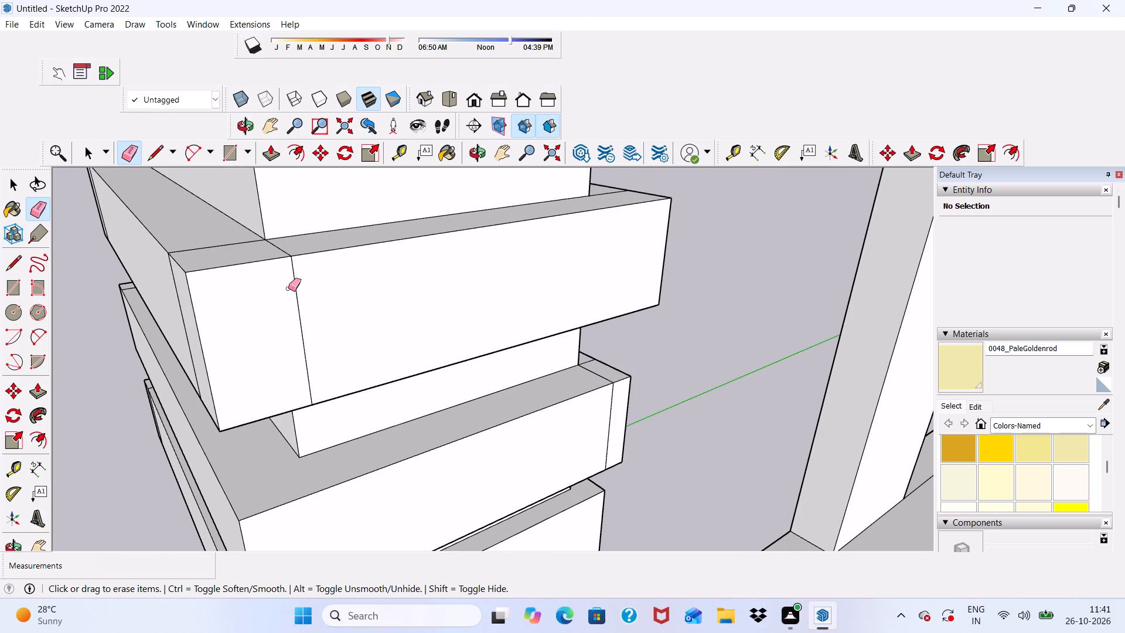
{"action": "left_click_drag", "start_coordinate": [288, 288], "coordinate": [304, 296]}
{"action": "scroll", "coordinate": [282, 251], "scroll_direction": "up", "scroll_amount": 5}
{"action": "left_click_drag", "start_coordinate": [284, 251], "coordinate": [299, 251]}
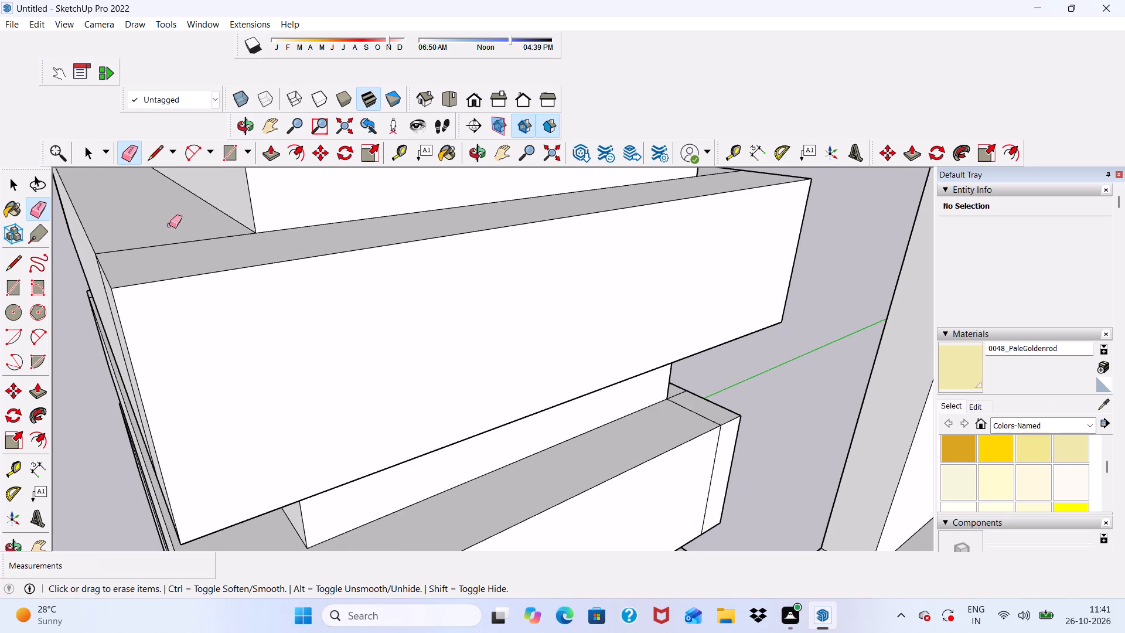
{"action": "left_click_drag", "start_coordinate": [184, 238], "coordinate": [192, 243]}
{"action": "scroll", "coordinate": [192, 250], "scroll_direction": "down", "scroll_amount": 1}
{"action": "middle_click_drag", "start_coordinate": [193, 258], "coordinate": [292, 241]}
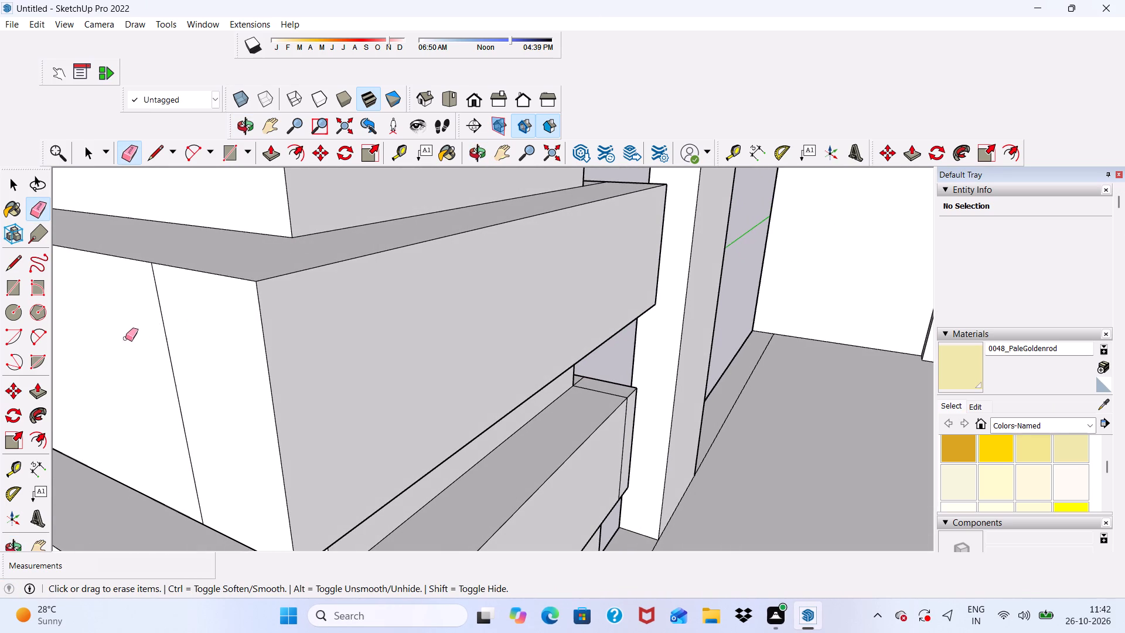
{"action": "left_click_drag", "start_coordinate": [145, 338], "coordinate": [187, 343]}
Erase the top-face and underside seam lines at the next corner of the second band from the top.
{"action": "scroll", "coordinate": [189, 340], "scroll_direction": "down", "scroll_amount": 4}
{"action": "middle_click_drag", "start_coordinate": [516, 357], "coordinate": [495, 357]}
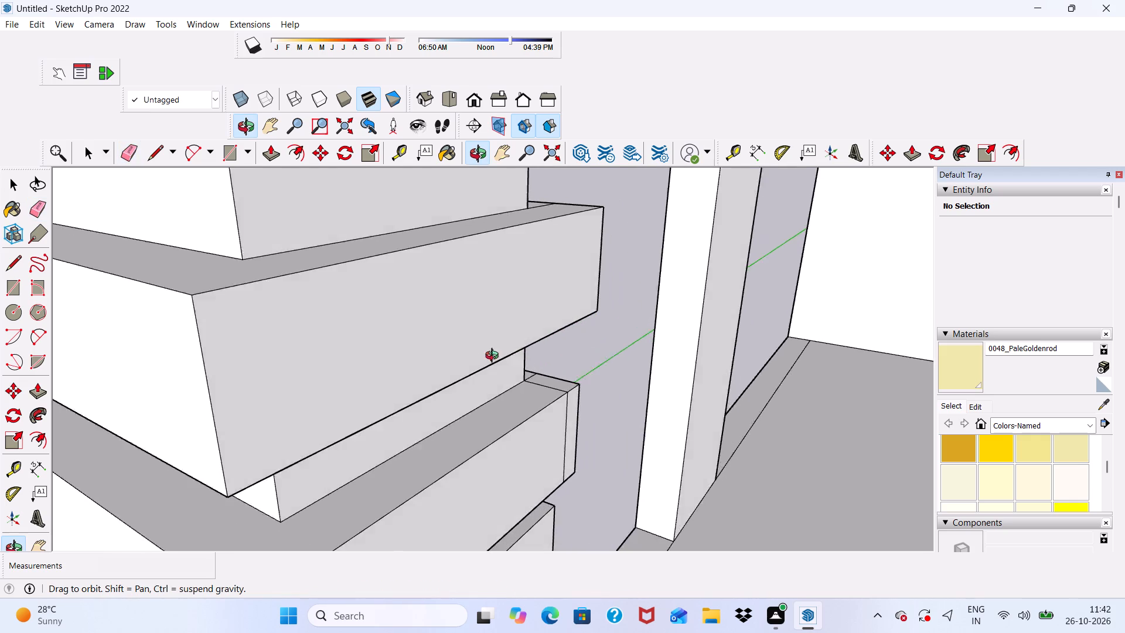
{"action": "middle_click_drag", "start_coordinate": [495, 357], "coordinate": [301, 415]}
{"action": "scroll", "coordinate": [526, 217], "scroll_direction": "up", "scroll_amount": 3}
{"action": "left_click_drag", "start_coordinate": [523, 222], "coordinate": [519, 251]}
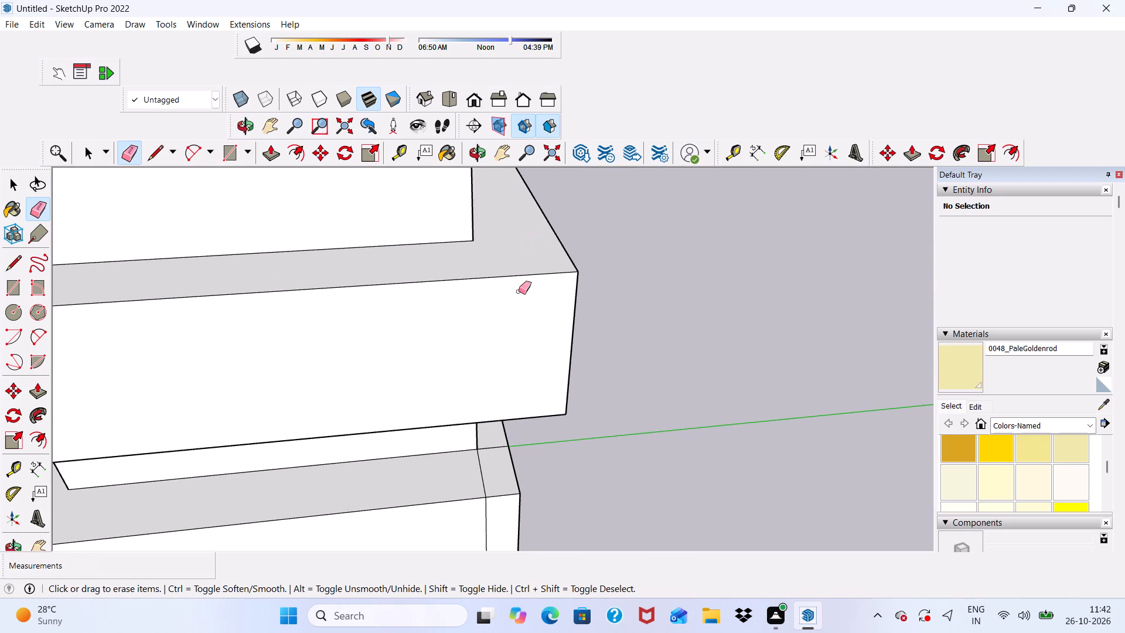
{"action": "middle_click_drag", "start_coordinate": [519, 291], "coordinate": [543, 38]}
{"action": "left_click_drag", "start_coordinate": [533, 369], "coordinate": [516, 397]}
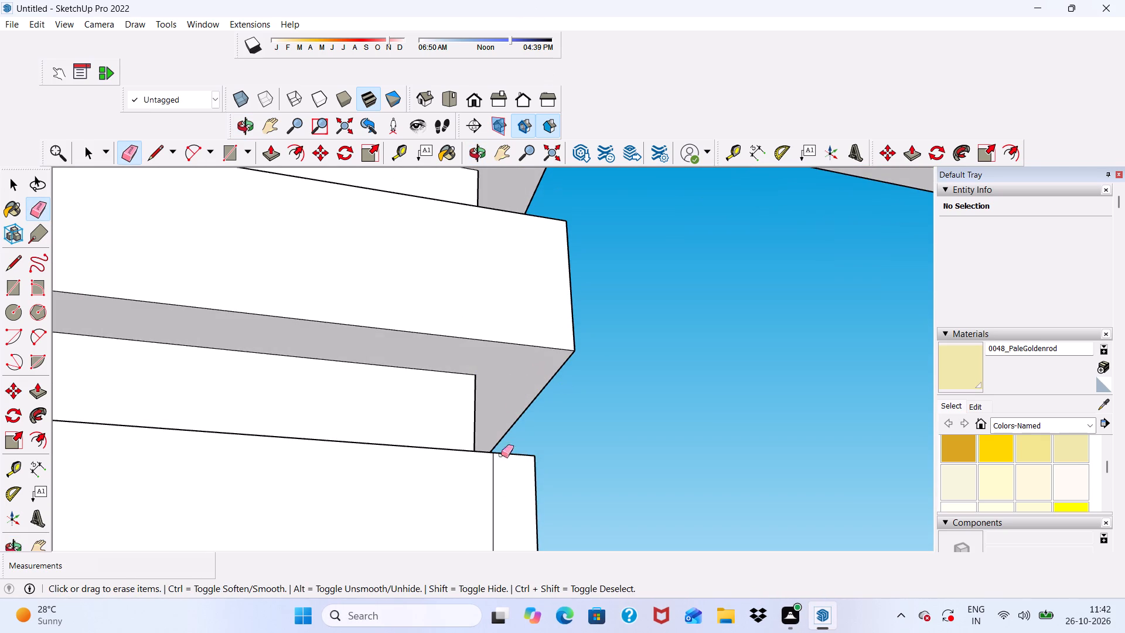
Erase the side-face seam line near one corner of the second band from the bottom and the leftover top-face seam line on that band.
{"action": "left_click_drag", "start_coordinate": [498, 494], "coordinate": [479, 494]}
{"action": "middle_click_drag", "start_coordinate": [511, 484], "coordinate": [428, 543]}
{"action": "scroll", "coordinate": [451, 533], "scroll_direction": "down", "scroll_amount": 1}
{"action": "middle_click_drag", "start_coordinate": [550, 430], "coordinate": [507, 484]}
{"action": "scroll", "coordinate": [519, 428], "scroll_direction": "up", "scroll_amount": 1}
{"action": "scroll", "coordinate": [531, 361], "scroll_direction": "down", "scroll_amount": 6}
{"action": "scroll", "coordinate": [466, 495], "scroll_direction": "up", "scroll_amount": 16}
{"action": "left_click", "coordinate": [449, 476]}
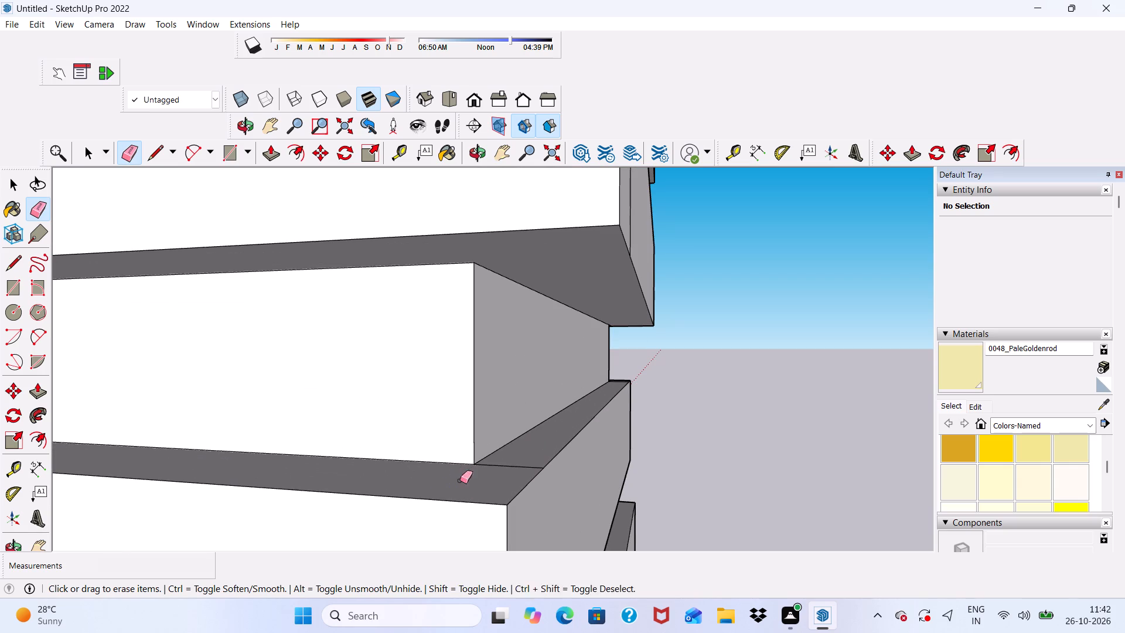
{"action": "left_click_drag", "start_coordinate": [486, 466], "coordinate": [493, 469]}
Erase the side-face seam line beside the outer corner of the second band from the top.
{"action": "scroll", "coordinate": [489, 441], "scroll_direction": "down", "scroll_amount": 10}
{"action": "middle_click_drag", "start_coordinate": [639, 406], "coordinate": [472, 390]}
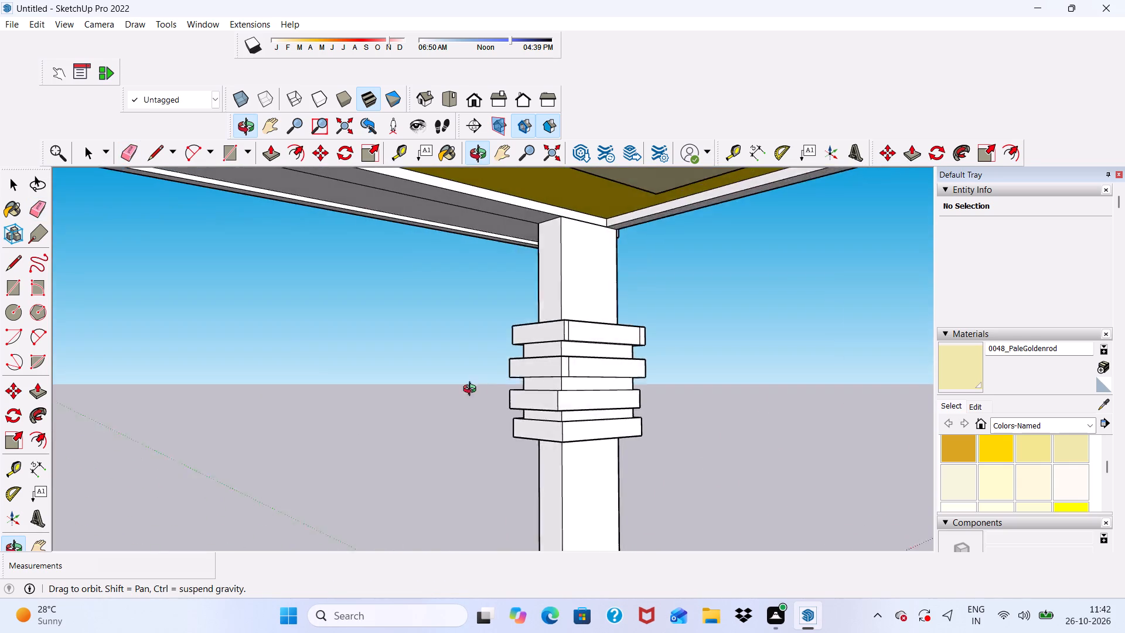
{"action": "middle_click_drag", "start_coordinate": [472, 390], "coordinate": [434, 384]}
{"action": "scroll", "coordinate": [557, 351], "scroll_direction": "up", "scroll_amount": 9}
{"action": "left_click_drag", "start_coordinate": [513, 378], "coordinate": [543, 391]}
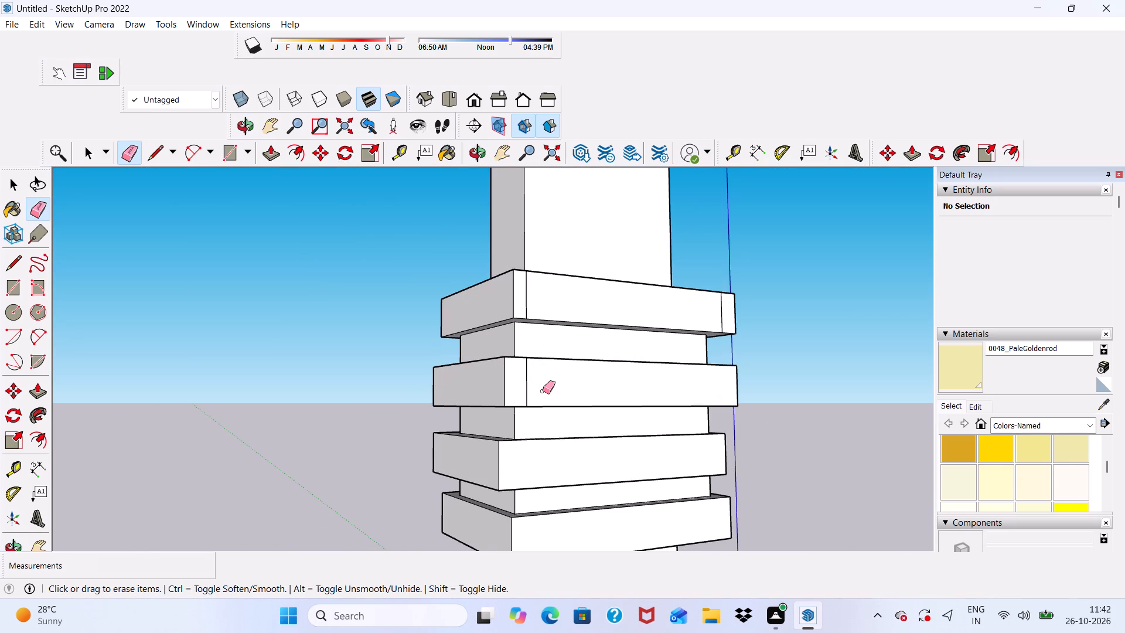
{"action": "left_click_drag", "start_coordinate": [531, 373], "coordinate": [527, 383]}
Erase the two vertical seam lines near the ends of the top band's outer side face.
{"action": "left_click_drag", "start_coordinate": [527, 283], "coordinate": [516, 283]}
{"action": "scroll", "coordinate": [596, 290], "scroll_direction": "down", "scroll_amount": 2}
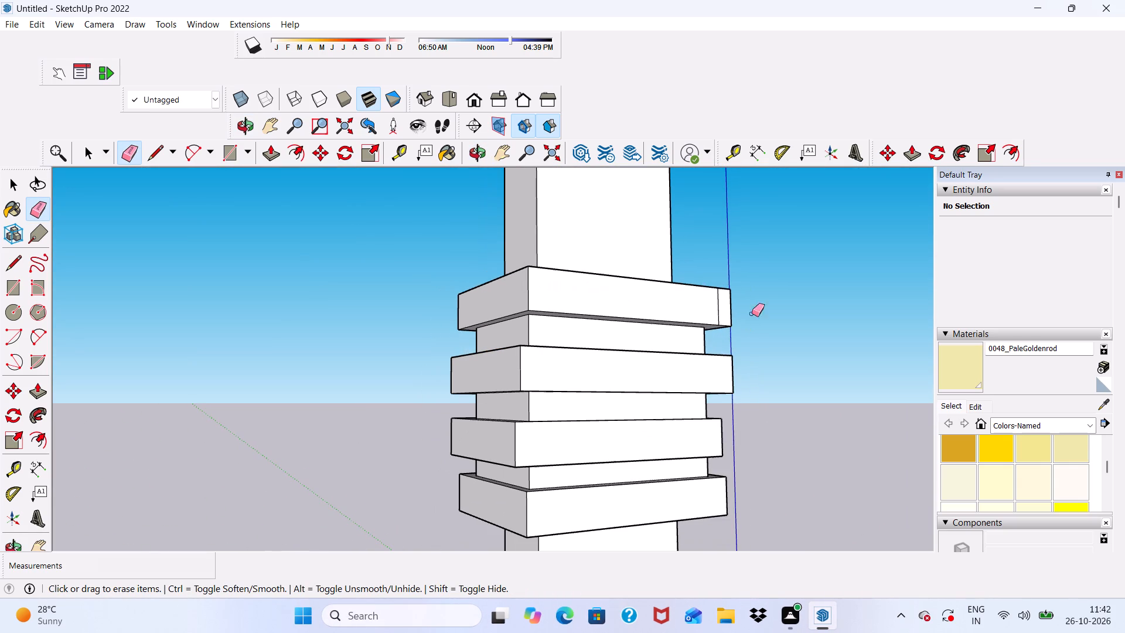
{"action": "left_click_drag", "start_coordinate": [715, 302], "coordinate": [723, 305]}
Erase the vertical seam line on the adjoining side face of the second band from the top.
{"action": "middle_click_drag", "start_coordinate": [724, 309], "coordinate": [531, 470]}
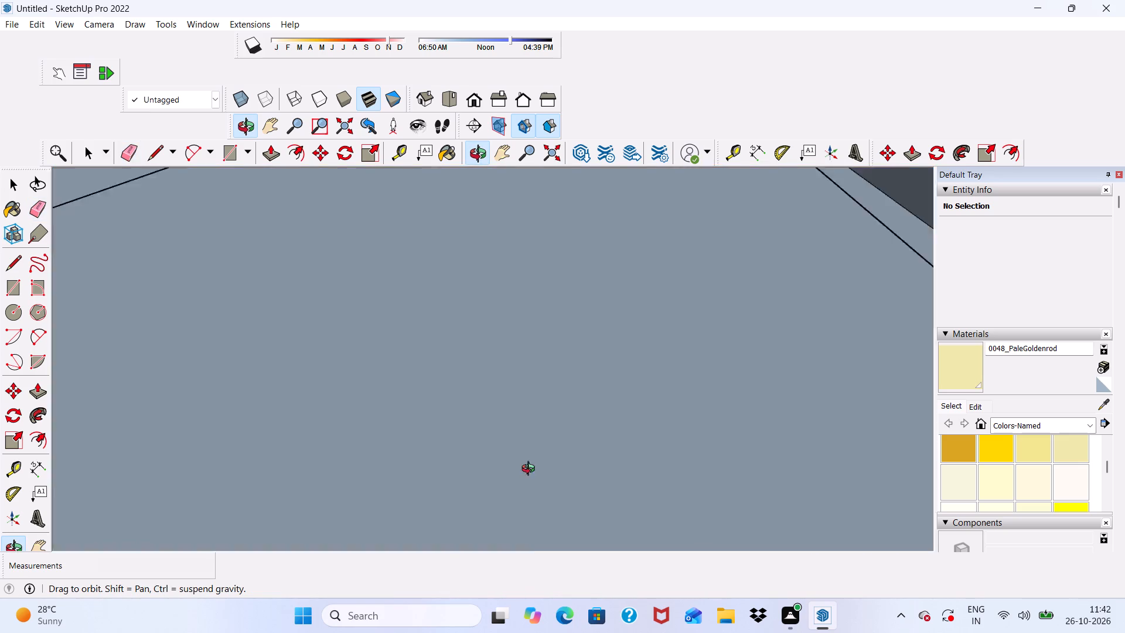
{"action": "middle_click_drag", "start_coordinate": [531, 470], "coordinate": [557, 184]}
{"action": "scroll", "coordinate": [707, 362], "scroll_direction": "up", "scroll_amount": 5}
{"action": "scroll", "coordinate": [707, 362], "scroll_direction": "down", "scroll_amount": 5}
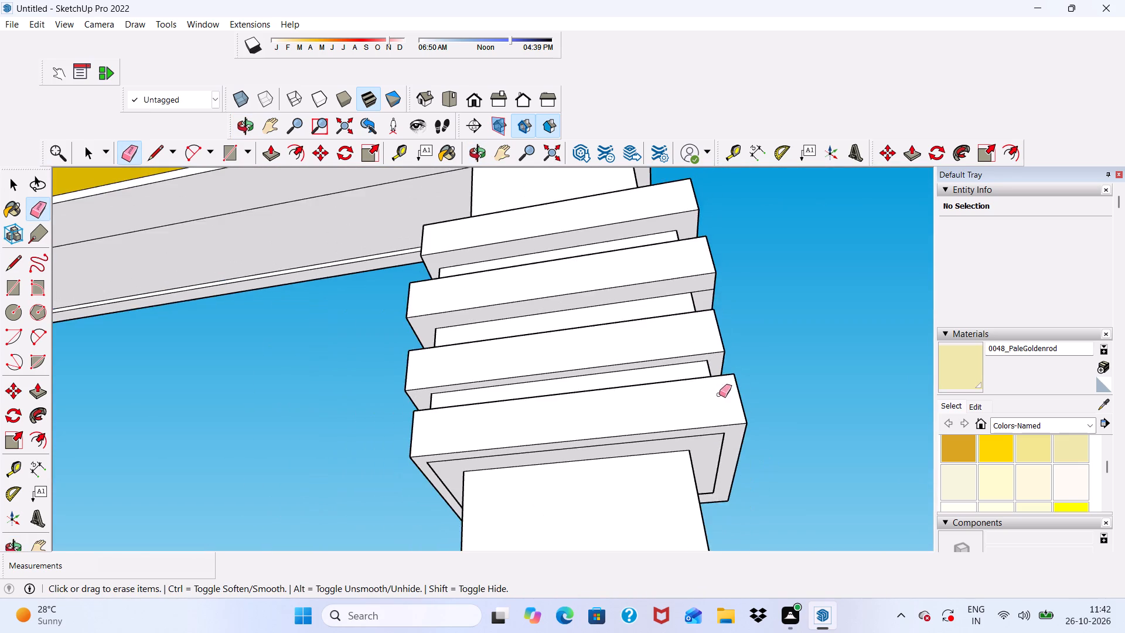
{"action": "middle_click_drag", "start_coordinate": [720, 395], "coordinate": [338, 569]}
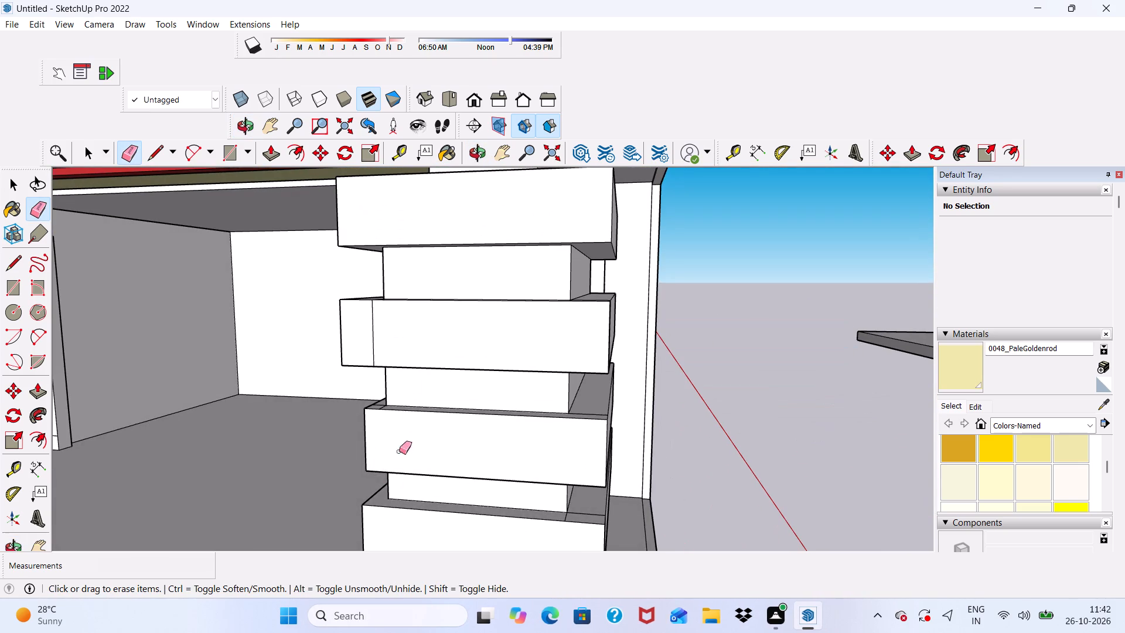
{"action": "left_click_drag", "start_coordinate": [364, 316], "coordinate": [381, 333]}
Erase the side-face and top-face seam lines at the next corner of the second band from the top.
{"action": "scroll", "coordinate": [430, 353], "scroll_direction": "down", "scroll_amount": 2}
{"action": "middle_click_drag", "start_coordinate": [522, 357], "coordinate": [476, 411]}
{"action": "scroll", "coordinate": [540, 381], "scroll_direction": "up", "scroll_amount": 6}
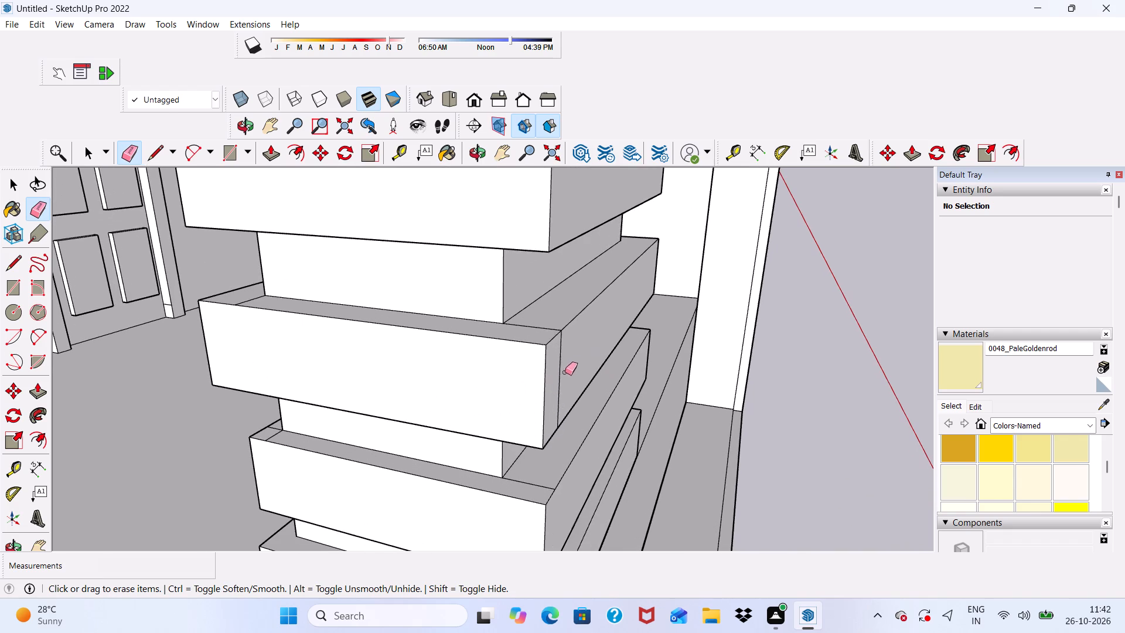
{"action": "left_click_drag", "start_coordinate": [562, 371], "coordinate": [561, 378]}
{"action": "scroll", "coordinate": [537, 332], "scroll_direction": "up", "scroll_amount": 5}
{"action": "left_click_drag", "start_coordinate": [537, 332], "coordinate": [544, 308]}
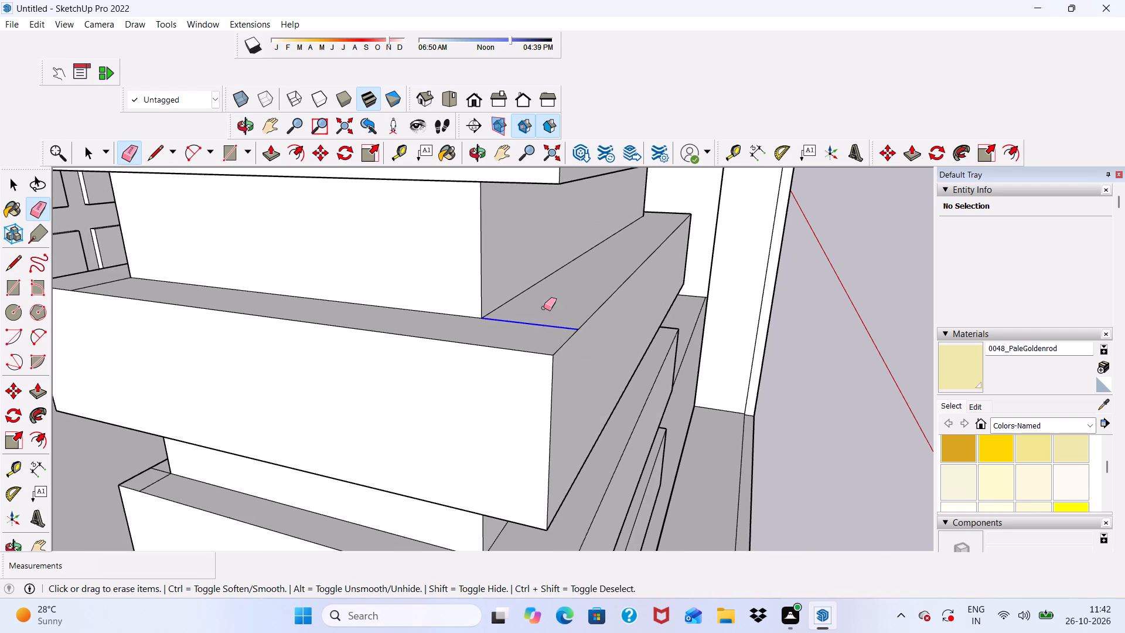
{"action": "left_click_drag", "start_coordinate": [544, 308], "coordinate": [544, 307]}
Erase the top-face seam line at the same corner of the second band from the bottom.
{"action": "scroll", "coordinate": [548, 302], "scroll_direction": "down", "scroll_amount": 6}
{"action": "scroll", "coordinate": [557, 466], "scroll_direction": "up", "scroll_amount": 2}
{"action": "left_click", "coordinate": [547, 461]}
{"action": "scroll", "coordinate": [554, 388], "scroll_direction": "down", "scroll_amount": 1}
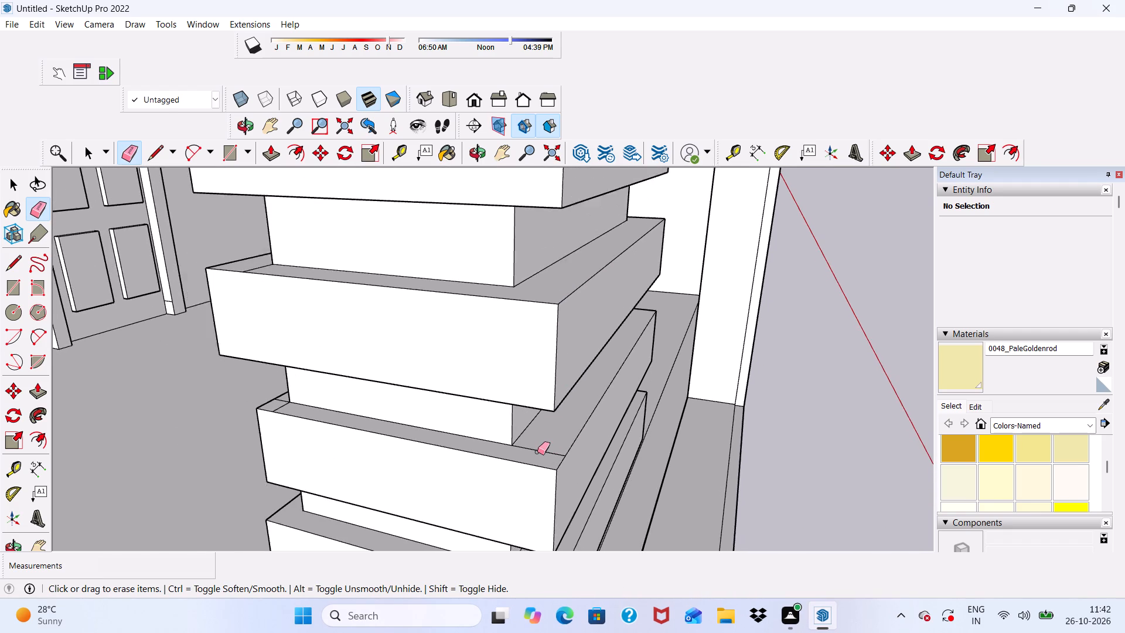
{"action": "scroll", "coordinate": [537, 454], "scroll_direction": "up", "scroll_amount": 3}
{"action": "left_click_drag", "start_coordinate": [537, 458], "coordinate": [541, 452]}
{"action": "scroll", "coordinate": [571, 429], "scroll_direction": "up", "scroll_amount": 4}
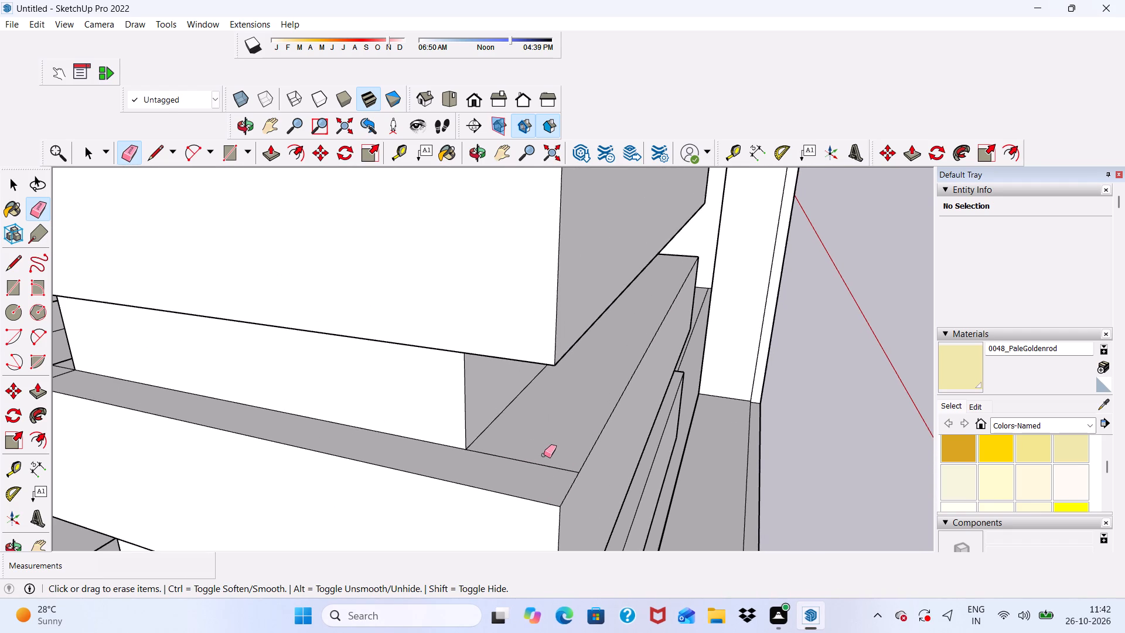
{"action": "left_click_drag", "start_coordinate": [544, 455], "coordinate": [530, 477]}
Erase the side-face and top-face seam lines at the corner of the bottom band.
{"action": "scroll", "coordinate": [519, 423], "scroll_direction": "down", "scroll_amount": 11}
{"action": "middle_click_drag", "start_coordinate": [592, 389], "coordinate": [481, 387]}
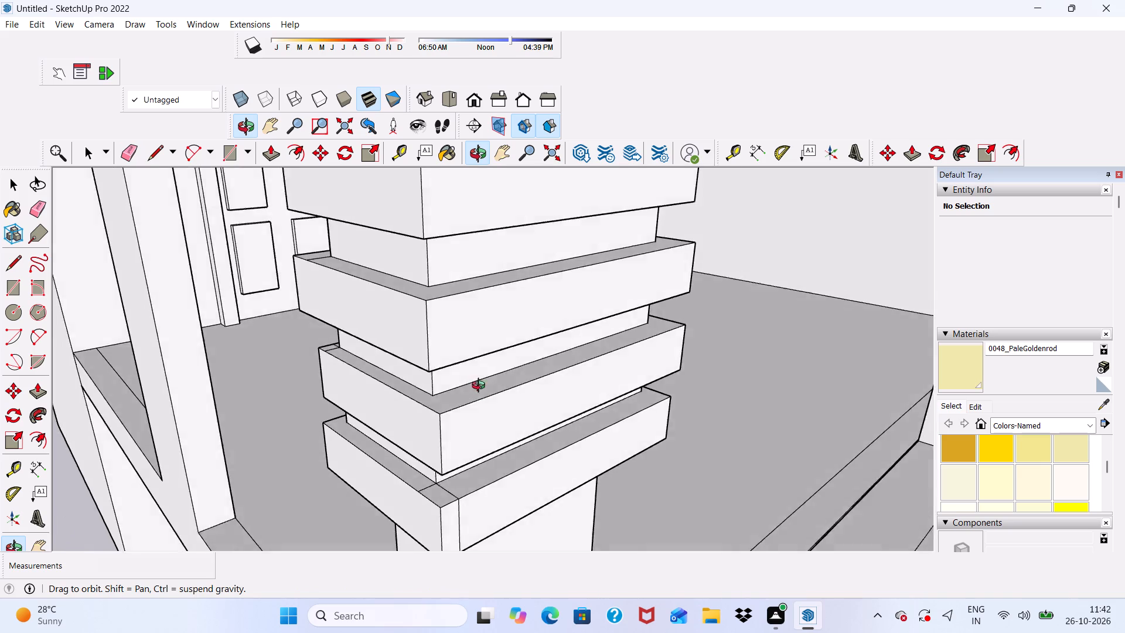
{"action": "middle_click_drag", "start_coordinate": [481, 387], "coordinate": [469, 365]}
{"action": "scroll", "coordinate": [427, 531], "scroll_direction": "up", "scroll_amount": 6}
{"action": "left_click_drag", "start_coordinate": [454, 482], "coordinate": [478, 487]}
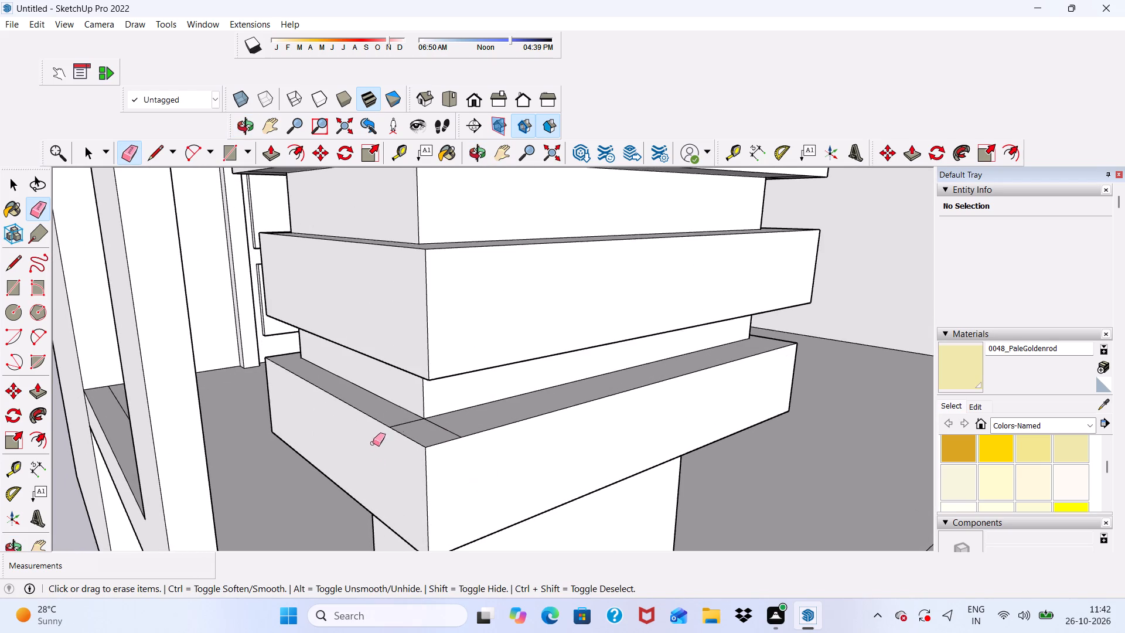
{"action": "scroll", "coordinate": [397, 433], "scroll_direction": "up", "scroll_amount": 5}
{"action": "left_click_drag", "start_coordinate": [418, 416], "coordinate": [421, 422]}
{"action": "left_click_drag", "start_coordinate": [452, 424], "coordinate": [468, 426]}
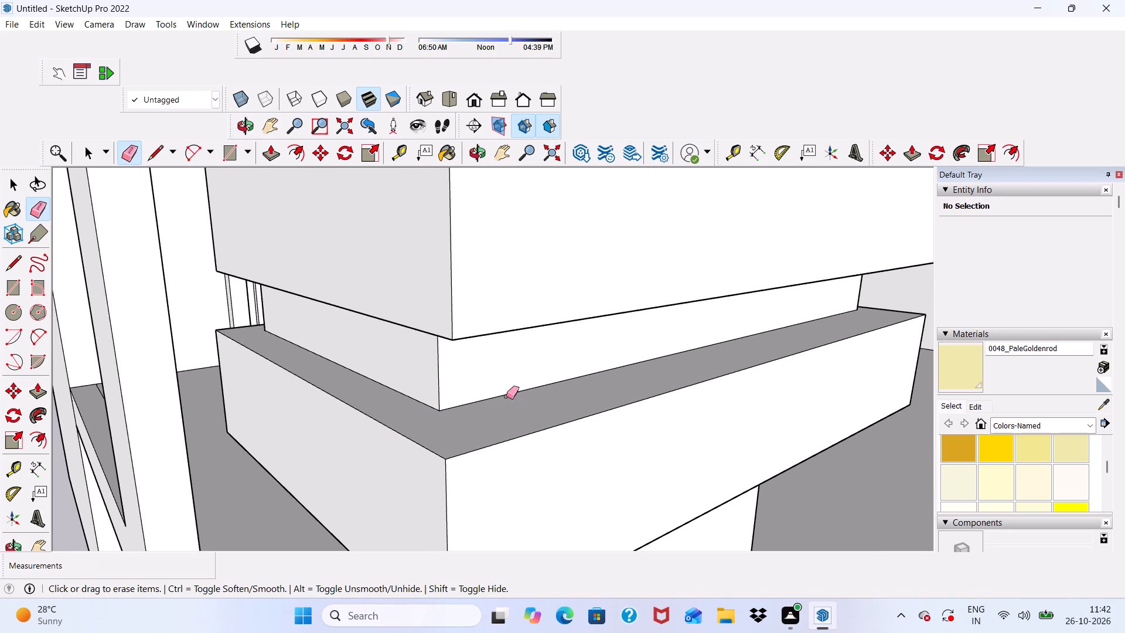
Erase the underside seam lines at the door-side corner of the second band from the top.
{"action": "scroll", "coordinate": [496, 390], "scroll_direction": "down", "scroll_amount": 11}
{"action": "scroll", "coordinate": [618, 416], "scroll_direction": "up", "scroll_amount": 2}
{"action": "middle_click_drag", "start_coordinate": [619, 416], "coordinate": [569, 176]}
{"action": "scroll", "coordinate": [628, 292], "scroll_direction": "down", "scroll_amount": 1}
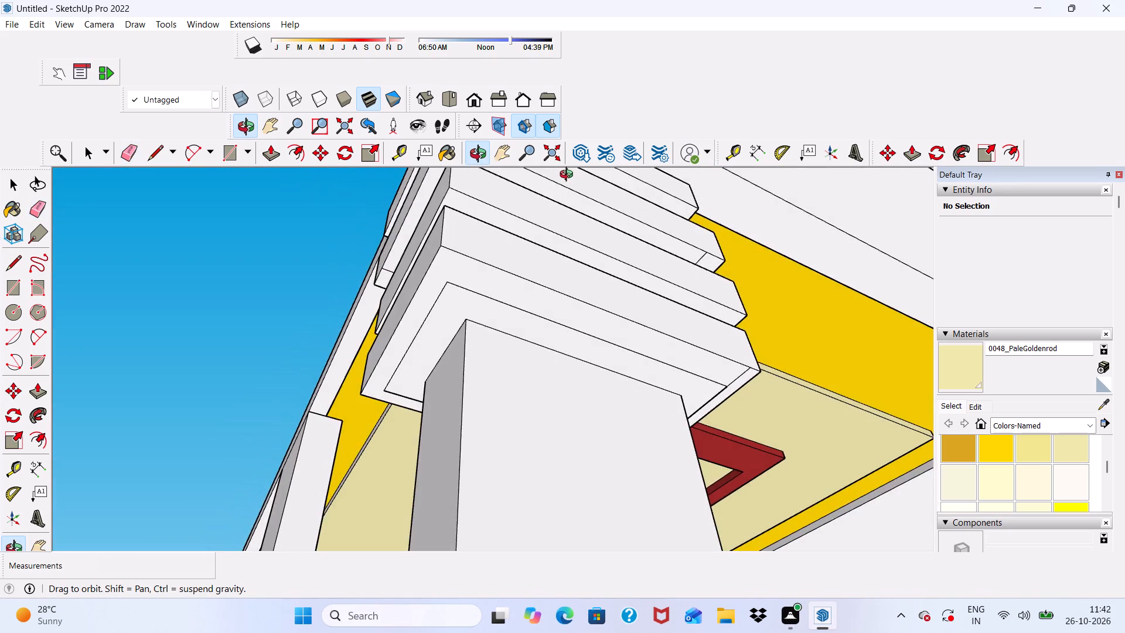
{"action": "middle_click_drag", "start_coordinate": [569, 176], "coordinate": [414, 327]}
{"action": "scroll", "coordinate": [436, 346], "scroll_direction": "up", "scroll_amount": 2}
{"action": "scroll", "coordinate": [443, 365], "scroll_direction": "down", "scroll_amount": 5}
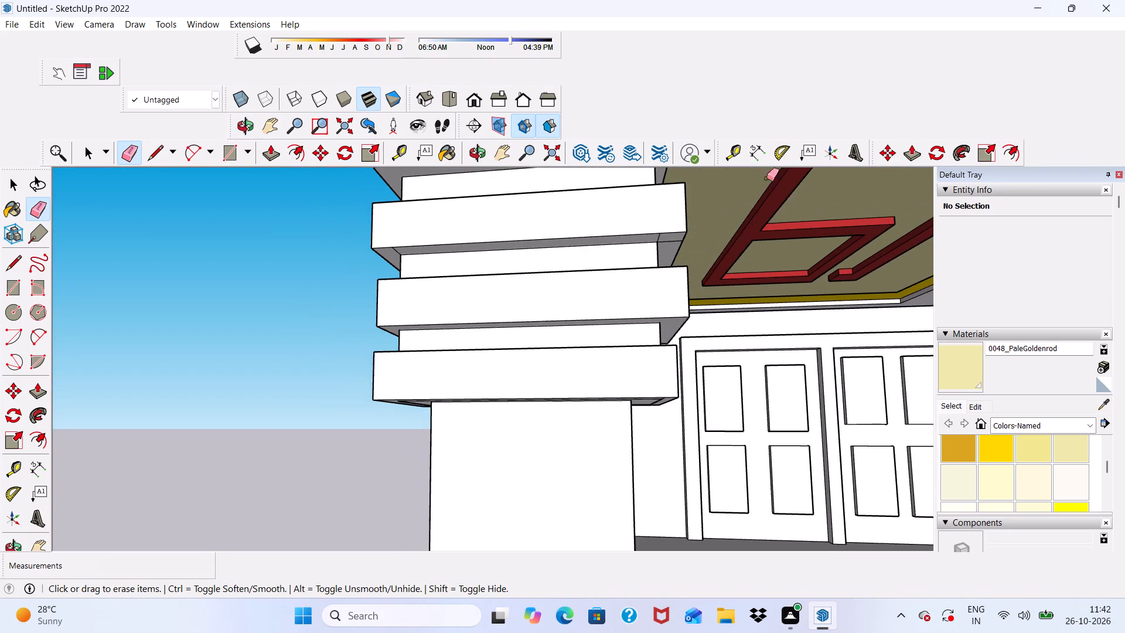
{"action": "scroll", "coordinate": [749, 171], "scroll_direction": "up", "scroll_amount": 5}
{"action": "scroll", "coordinate": [738, 168], "scroll_direction": "down", "scroll_amount": 5}
{"action": "scroll", "coordinate": [701, 245], "scroll_direction": "up", "scroll_amount": 4}
{"action": "scroll", "coordinate": [693, 258], "scroll_direction": "down", "scroll_amount": 4}
{"action": "scroll", "coordinate": [642, 325], "scroll_direction": "up", "scroll_amount": 6}
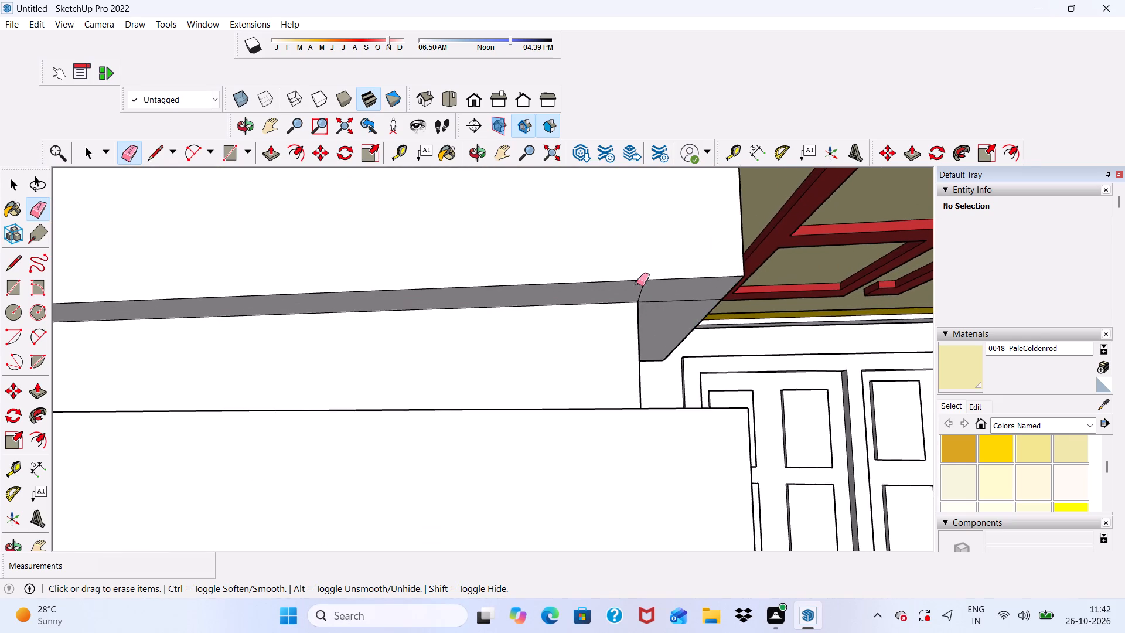
{"action": "scroll", "coordinate": [637, 283], "scroll_direction": "up", "scroll_amount": 4}
{"action": "left_click_drag", "start_coordinate": [643, 295], "coordinate": [664, 313]}
{"action": "left_click_drag", "start_coordinate": [670, 305], "coordinate": [679, 320]}
Examine the four column bands from below, the side and above for remaining seam lines.
{"action": "scroll", "coordinate": [676, 339], "scroll_direction": "down", "scroll_amount": 7}
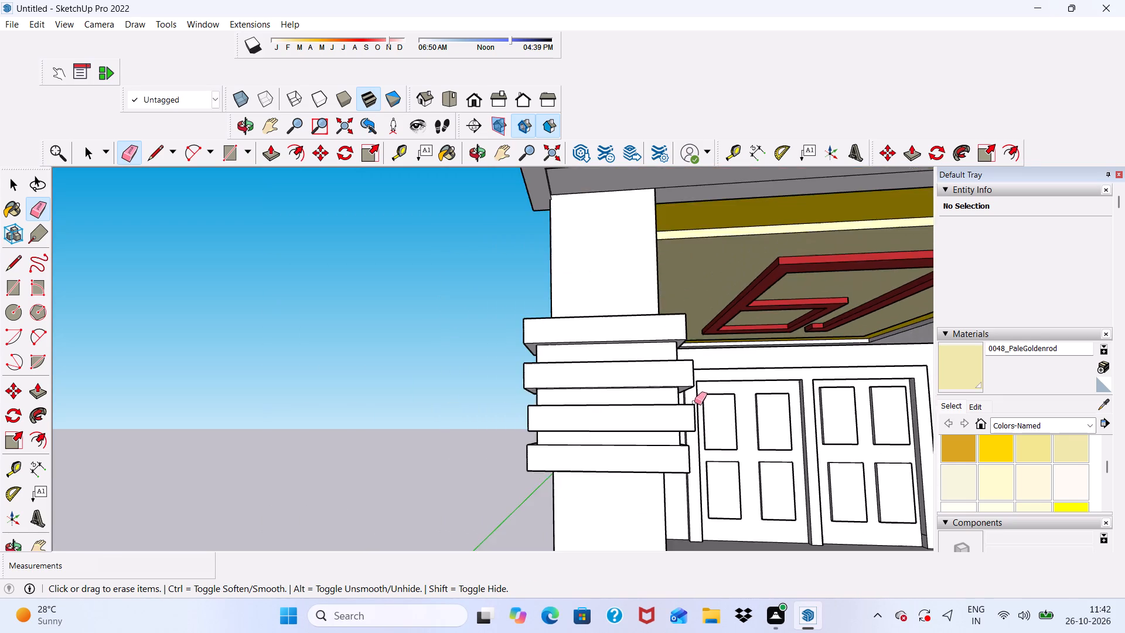
{"action": "scroll", "coordinate": [694, 402], "scroll_direction": "down", "scroll_amount": 2}
{"action": "scroll", "coordinate": [669, 355], "scroll_direction": "up", "scroll_amount": 11}
{"action": "scroll", "coordinate": [705, 379], "scroll_direction": "down", "scroll_amount": 1}
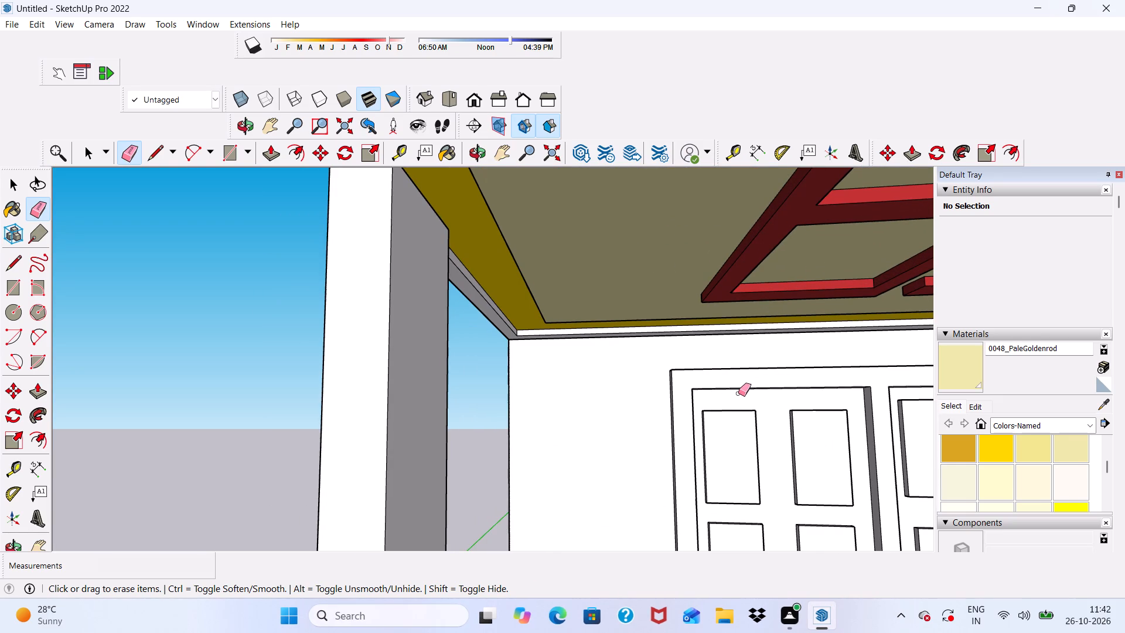
{"action": "scroll", "coordinate": [462, 349], "scroll_direction": "down", "scroll_amount": 9}
{"action": "scroll", "coordinate": [471, 321], "scroll_direction": "up", "scroll_amount": 8}
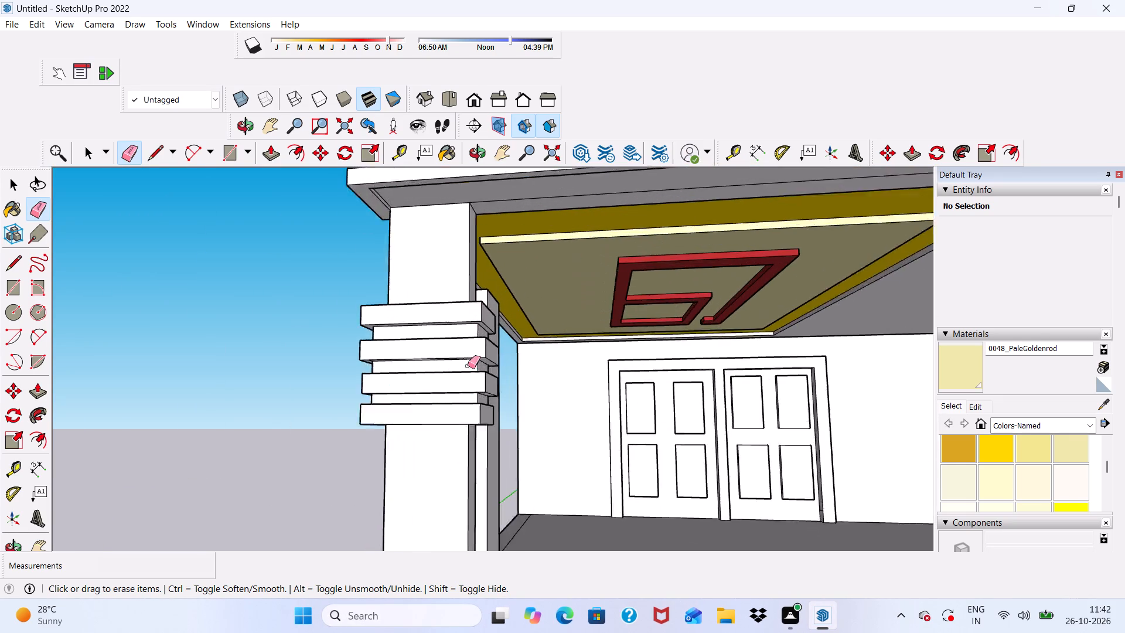
{"action": "scroll", "coordinate": [468, 366], "scroll_direction": "up", "scroll_amount": 10}
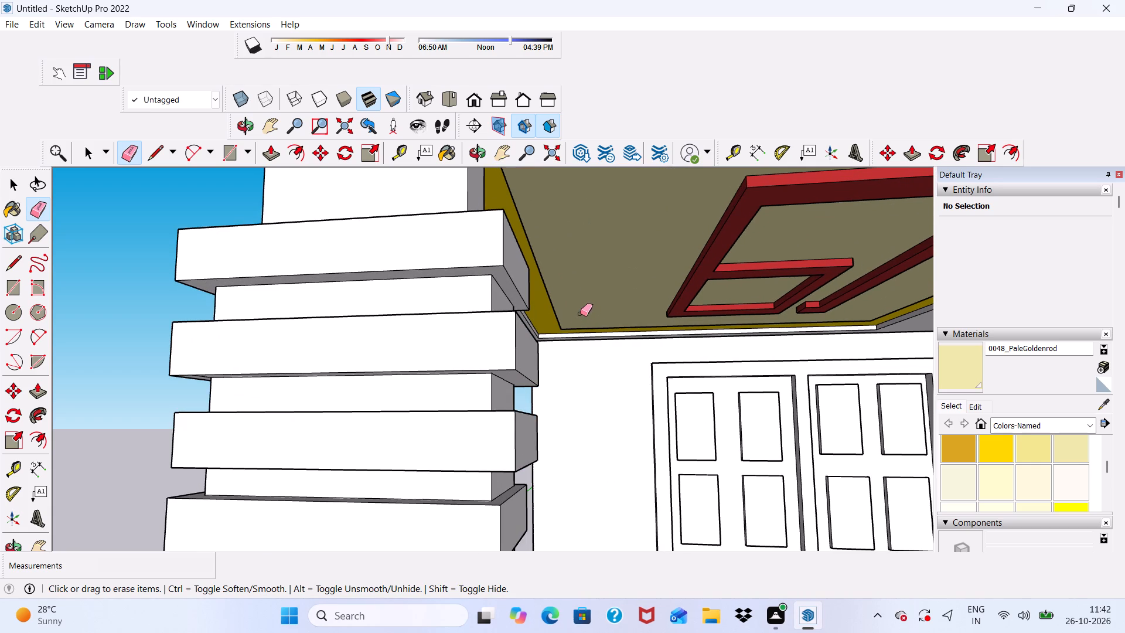
{"action": "key", "text": "space"}
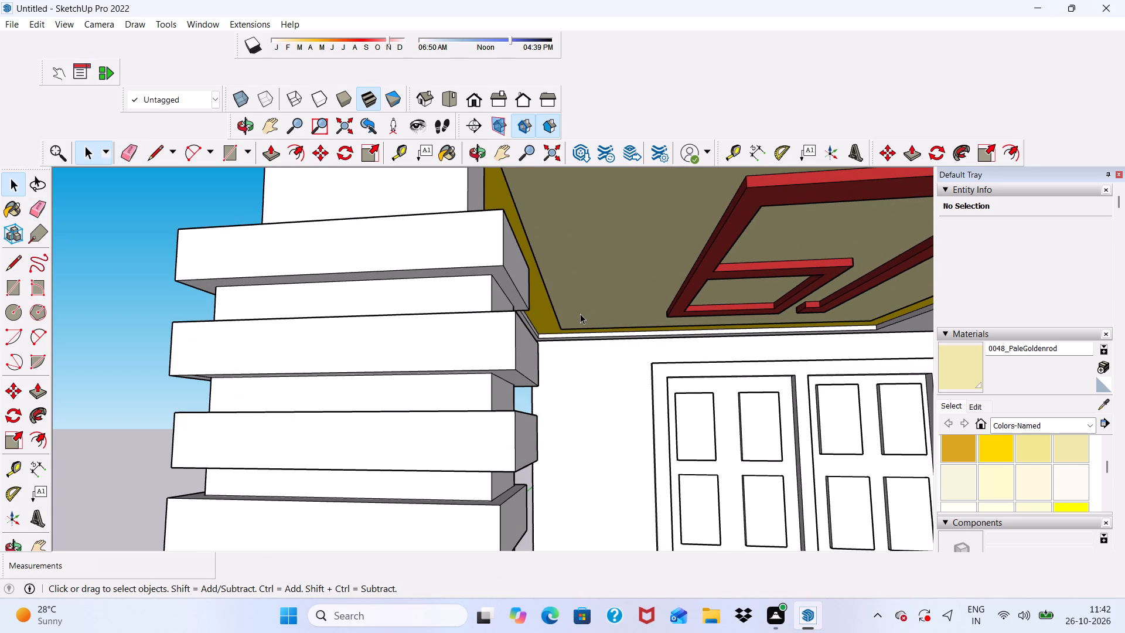
{"action": "scroll", "coordinate": [576, 288], "scroll_direction": "up", "scroll_amount": 2}
{"action": "scroll", "coordinate": [576, 288], "scroll_direction": "down", "scroll_amount": 5}
{"action": "middle_click_drag", "start_coordinate": [572, 291], "coordinate": [512, 293]}
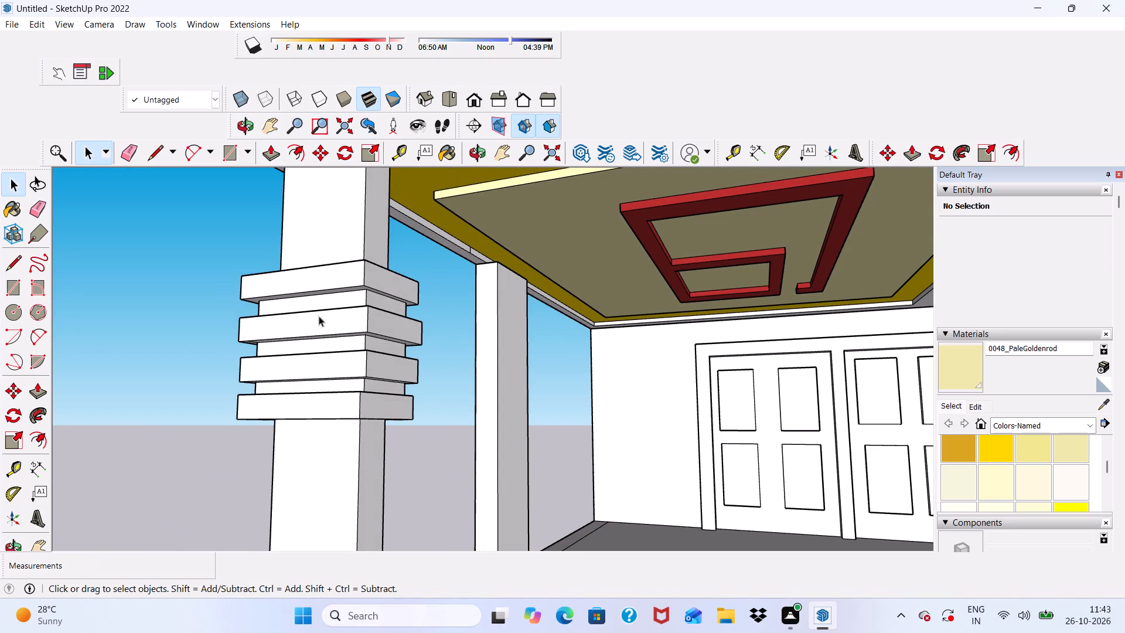
{"action": "scroll", "coordinate": [348, 298], "scroll_direction": "down", "scroll_amount": 1}
{"action": "middle_click_drag", "start_coordinate": [369, 298], "coordinate": [601, 453]}
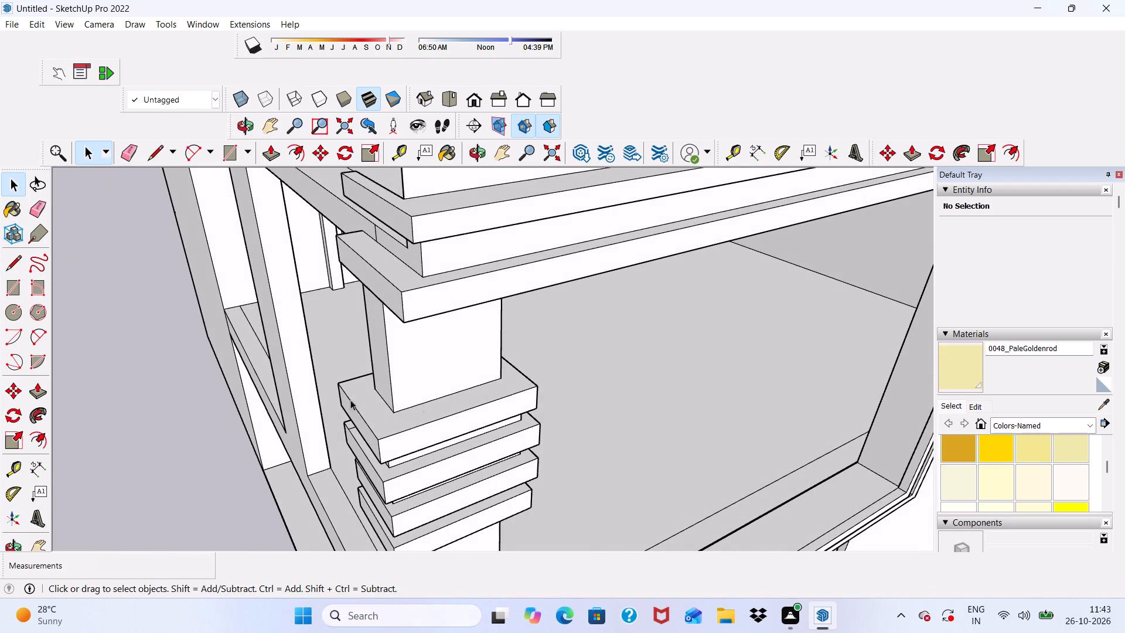
{"action": "scroll", "coordinate": [298, 451], "scroll_direction": "up", "scroll_amount": 6}
{"action": "scroll", "coordinate": [298, 451], "scroll_direction": "down", "scroll_amount": 6}
{"action": "middle_click_drag", "start_coordinate": [385, 472], "coordinate": [456, 460]}
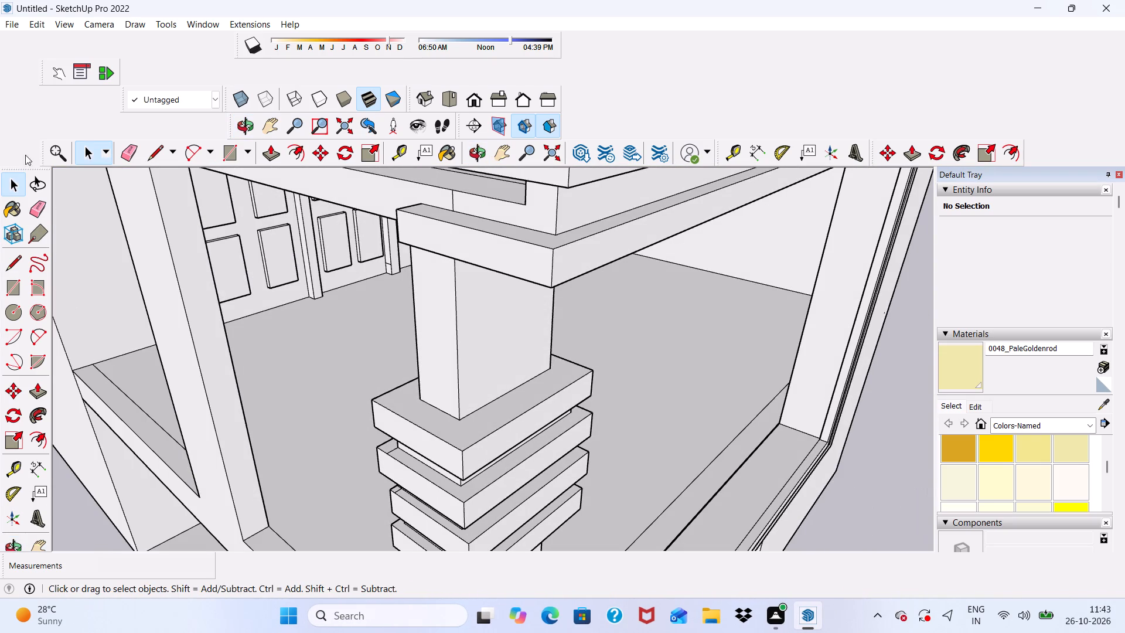
Erase the top-face seam line at the door-side corner of the second band from the top.
{"action": "left_click", "coordinate": [132, 157]}
{"action": "scroll", "coordinate": [360, 476], "scroll_direction": "up", "scroll_amount": 5}
{"action": "scroll", "coordinate": [440, 460], "scroll_direction": "down", "scroll_amount": 5}
{"action": "scroll", "coordinate": [463, 406], "scroll_direction": "up", "scroll_amount": 10}
{"action": "left_click_drag", "start_coordinate": [448, 440], "coordinate": [453, 452]}
{"action": "scroll", "coordinate": [424, 343], "scroll_direction": "down", "scroll_amount": 5}
{"action": "scroll", "coordinate": [454, 521], "scroll_direction": "up", "scroll_amount": 4}
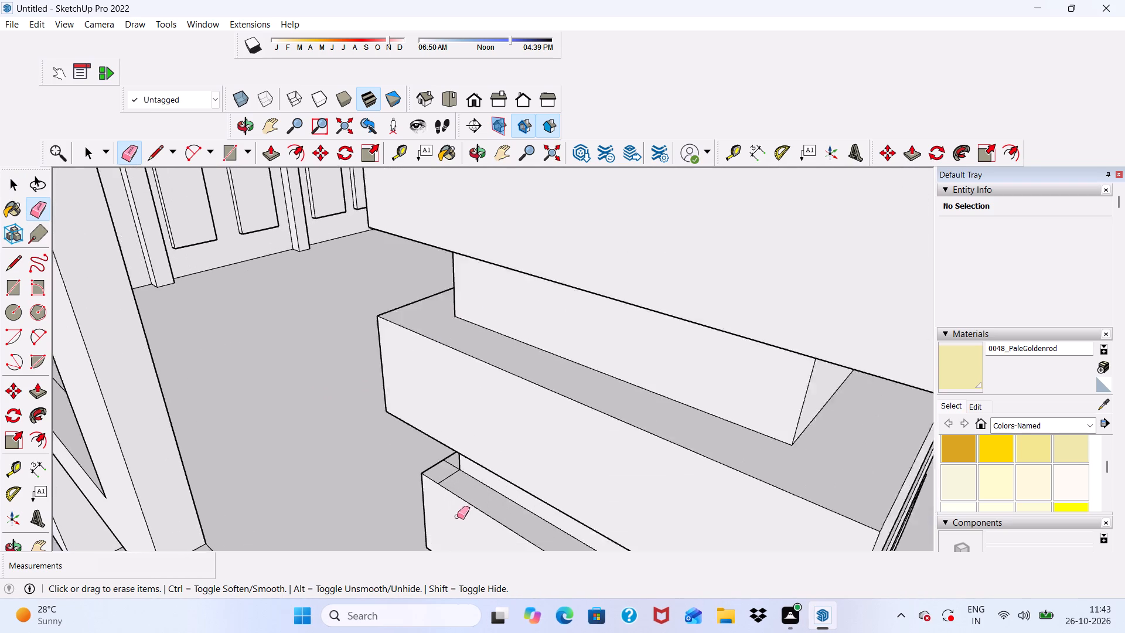
Erase the top-face seam line at the door-side corner of the third band from the top.
{"action": "scroll", "coordinate": [457, 516], "scroll_direction": "up", "scroll_amount": 7}
{"action": "scroll", "coordinate": [466, 476], "scroll_direction": "down", "scroll_amount": 6}
{"action": "scroll", "coordinate": [613, 518], "scroll_direction": "up", "scroll_amount": 7}
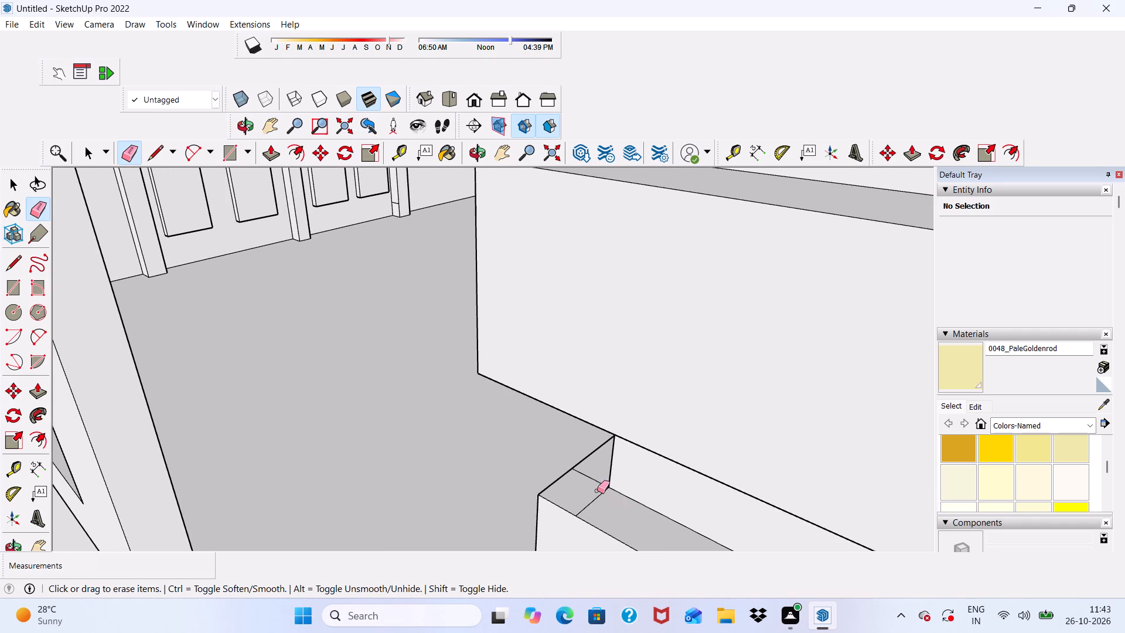
{"action": "left_click_drag", "start_coordinate": [594, 464], "coordinate": [598, 497]}
{"action": "scroll", "coordinate": [558, 371], "scroll_direction": "down", "scroll_amount": 10}
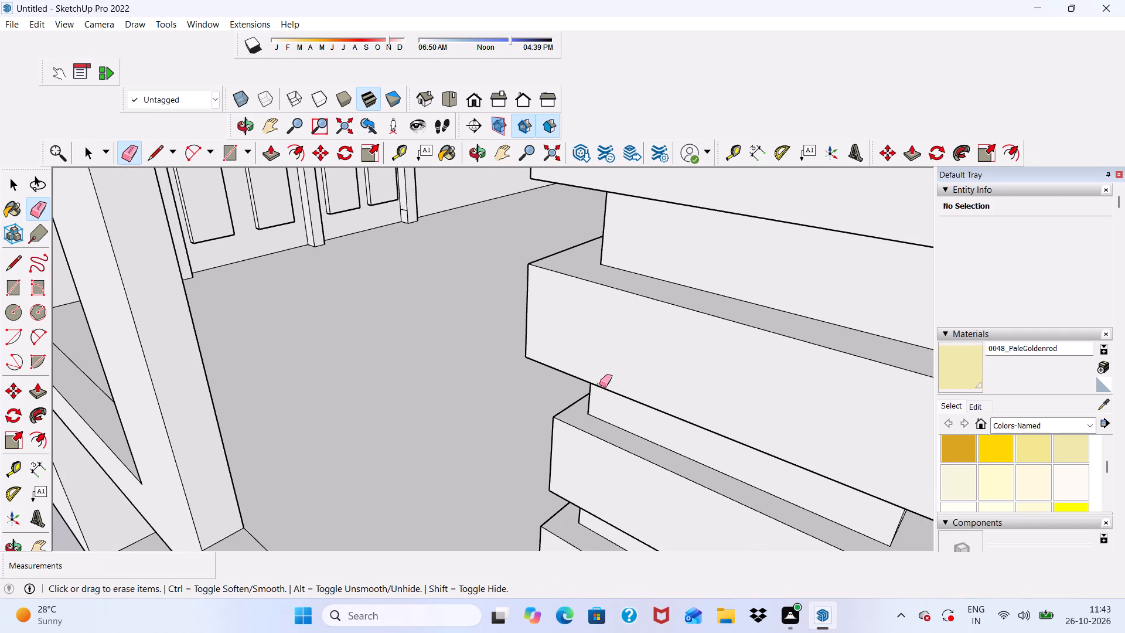
{"action": "scroll", "coordinate": [535, 400], "scroll_direction": "down", "scroll_amount": 5}
{"action": "middle_click_drag", "start_coordinate": [529, 411], "coordinate": [647, 403]}
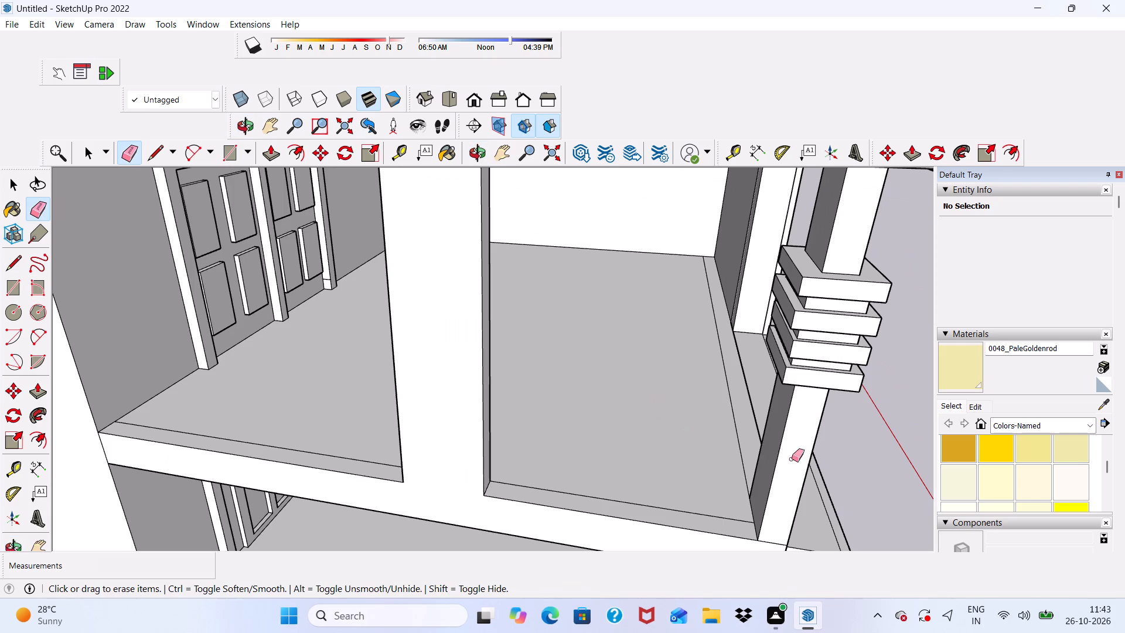
{"action": "scroll", "coordinate": [853, 370], "scroll_direction": "up", "scroll_amount": 6}
{"action": "scroll", "coordinate": [851, 375], "scroll_direction": "down", "scroll_amount": 4}
{"action": "middle_click_drag", "start_coordinate": [849, 429], "coordinate": [581, 409]}
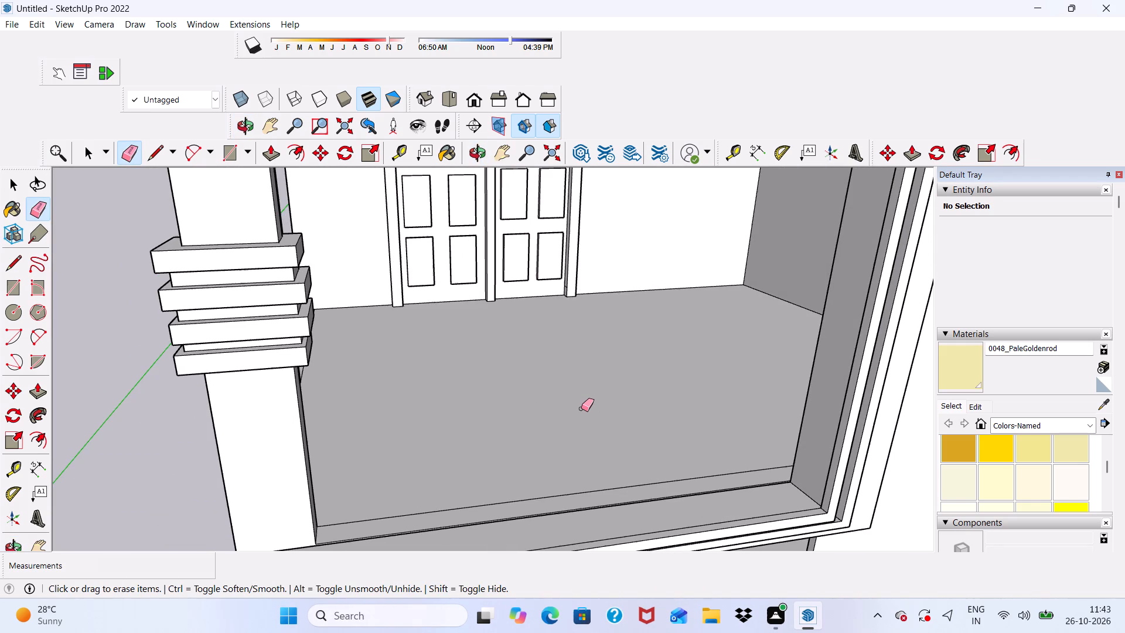
{"action": "key", "text": "space"}
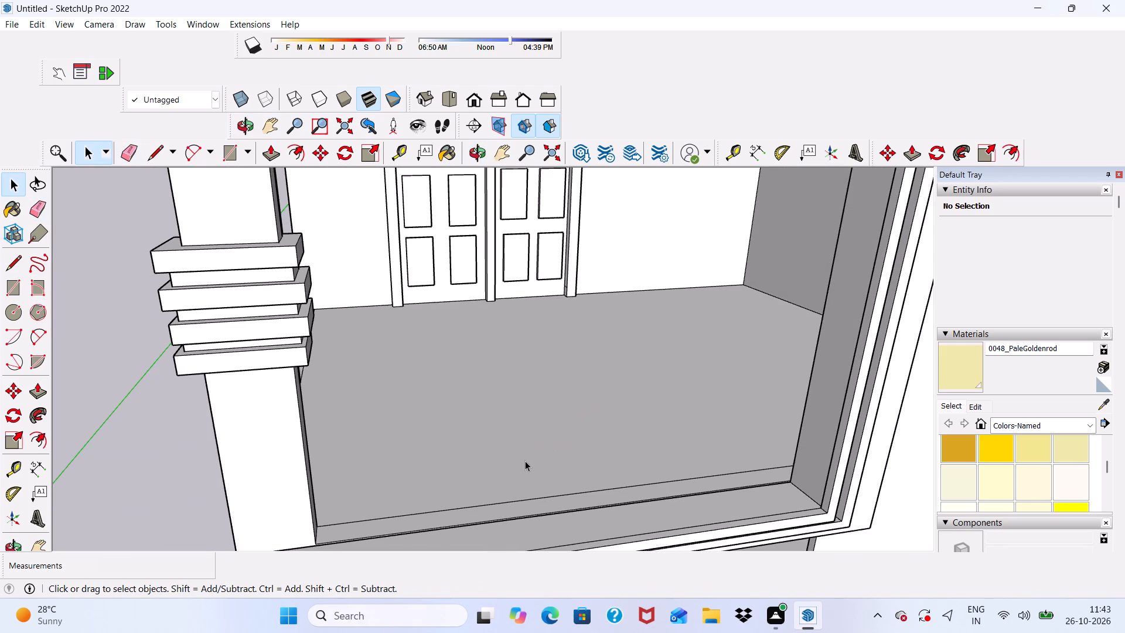
Draw a thin full-width rectangle, about 2' 8 1/2" by 1 1/16", along the upper edge of the top band's front face.
{"action": "left_click", "coordinate": [237, 148]}
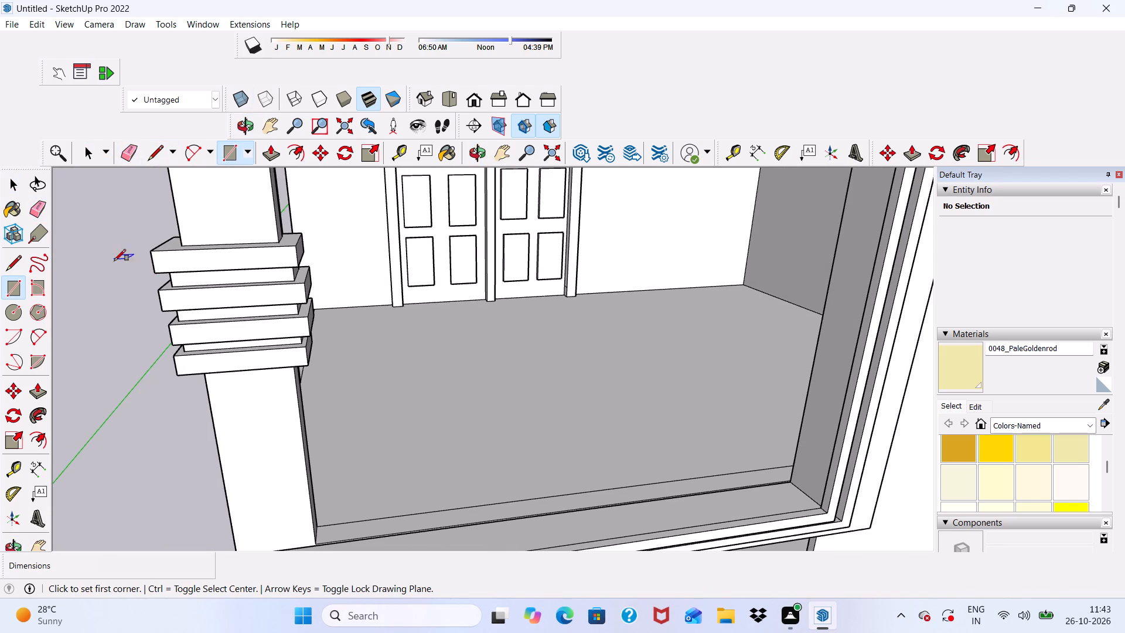
{"action": "scroll", "coordinate": [156, 256], "scroll_direction": "up", "scroll_amount": 6}
{"action": "left_click", "coordinate": [149, 250]}
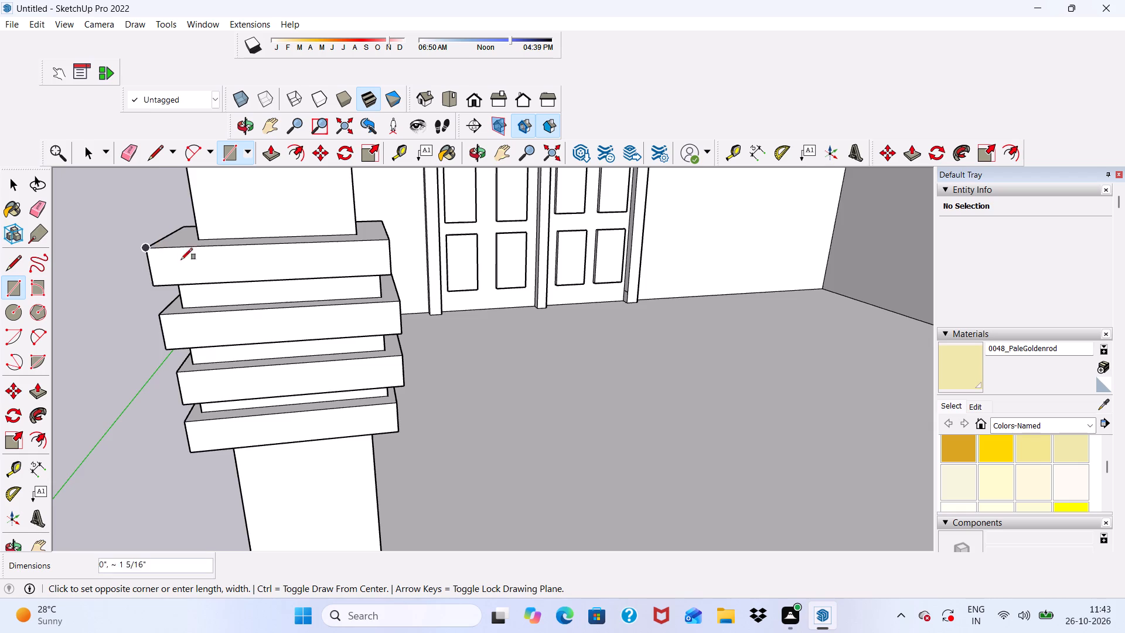
{"action": "scroll", "coordinate": [380, 247], "scroll_direction": "up", "scroll_amount": 5}
{"action": "scroll", "coordinate": [397, 247], "scroll_direction": "down", "scroll_amount": 6}
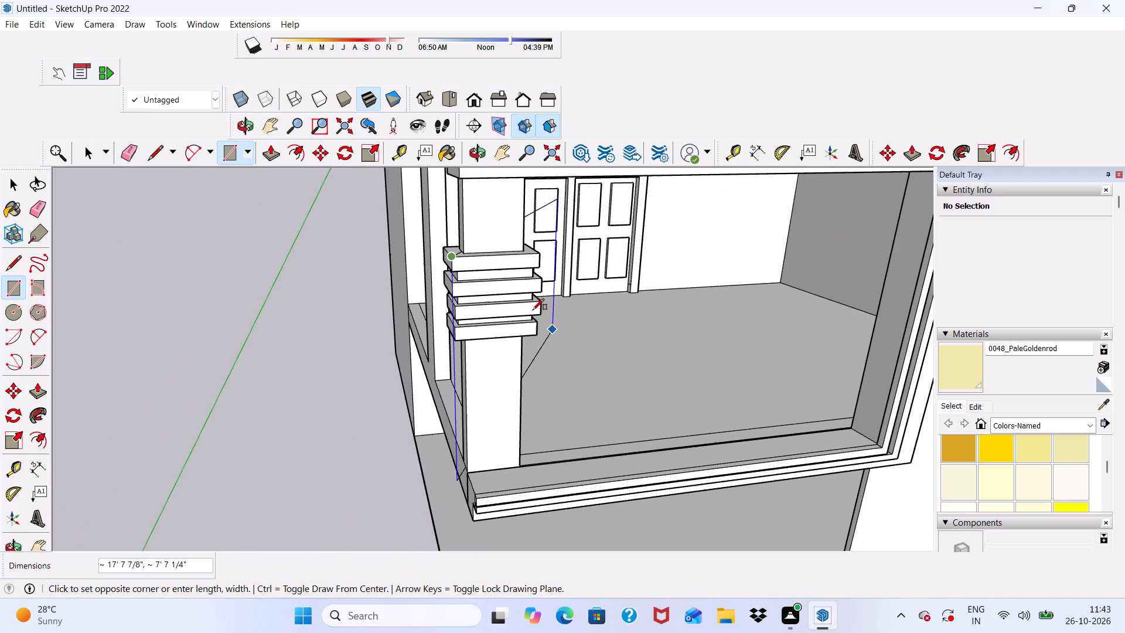
{"action": "scroll", "coordinate": [533, 249], "scroll_direction": "up", "scroll_amount": 6}
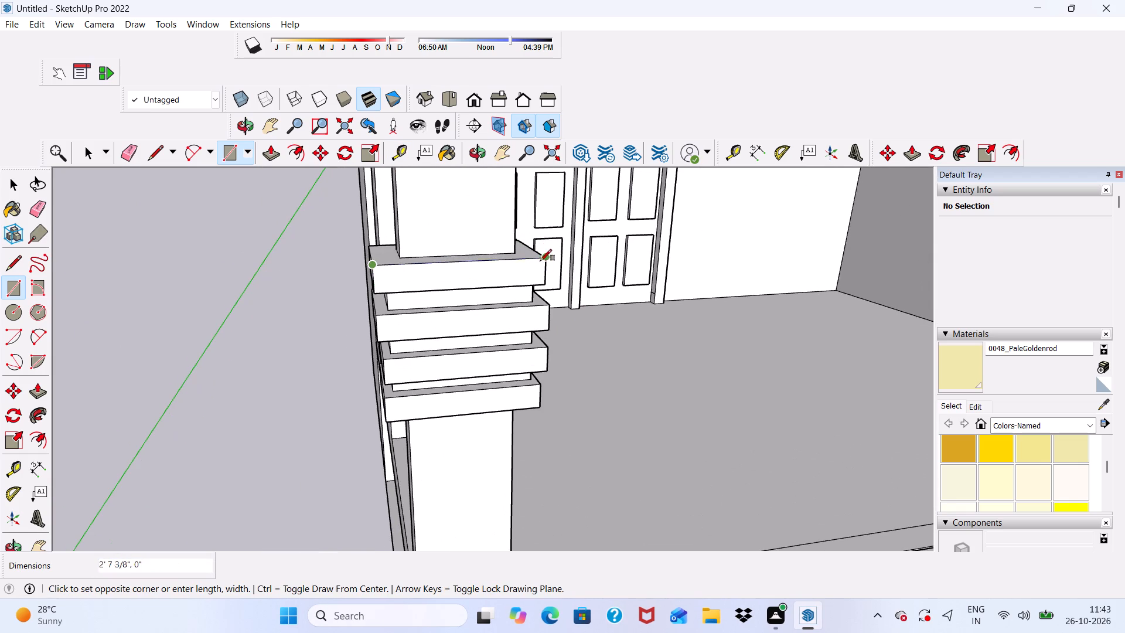
{"action": "scroll", "coordinate": [547, 267], "scroll_direction": "up", "scroll_amount": 7}
{"action": "left_click", "coordinate": [546, 261]}
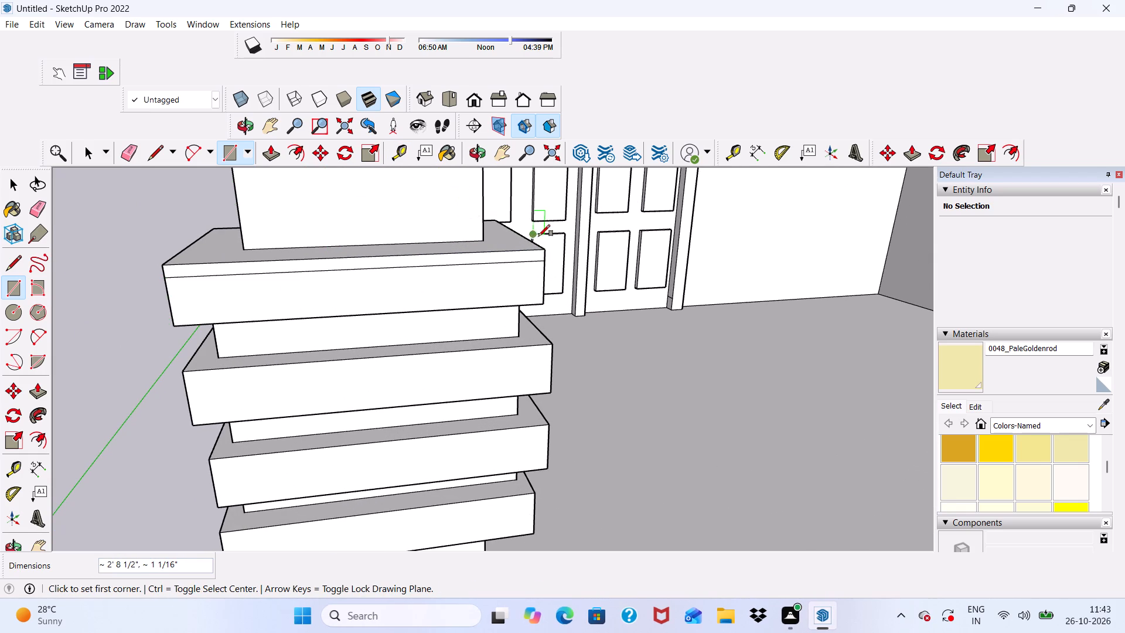
{"action": "left_click_drag", "start_coordinate": [538, 236], "coordinate": [529, 237]}
{"action": "key", "text": "space"}
Copy the thin strip about 4 3/16" down to the lower edge of the top band's front face.
{"action": "scroll", "coordinate": [522, 258], "scroll_direction": "down", "scroll_amount": 2}
{"action": "scroll", "coordinate": [446, 263], "scroll_direction": "up", "scroll_amount": 4}
{"action": "scroll", "coordinate": [434, 248], "scroll_direction": "down", "scroll_amount": 6}
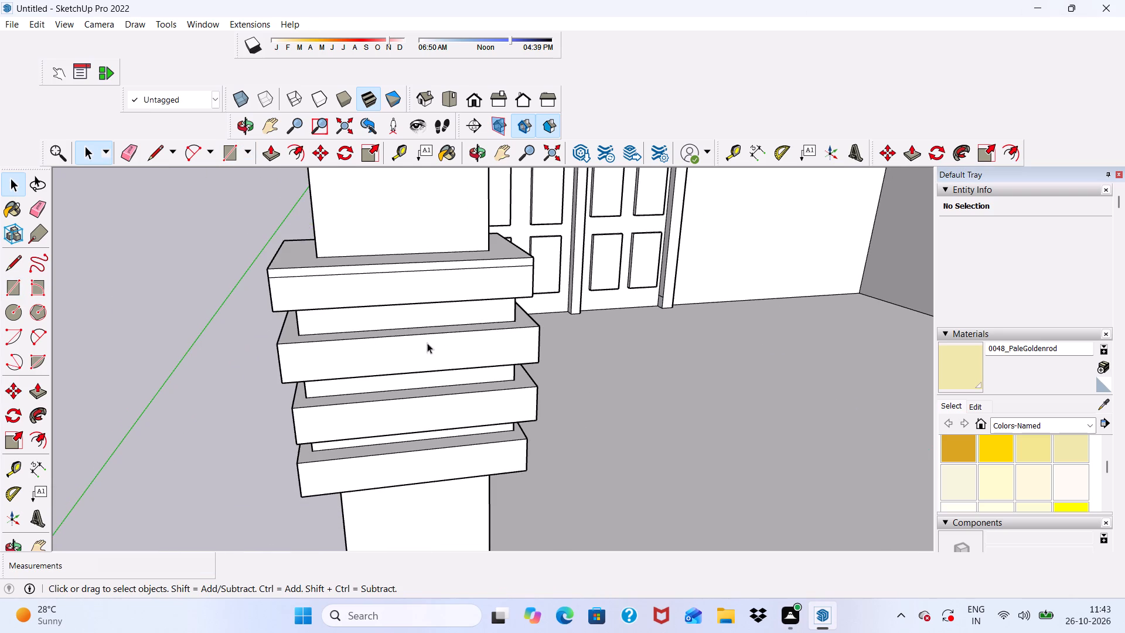
{"action": "scroll", "coordinate": [400, 229], "scroll_direction": "up", "scroll_amount": 4}
{"action": "scroll", "coordinate": [399, 280], "scroll_direction": "up", "scroll_amount": 5}
{"action": "double_click", "coordinate": [389, 298]}
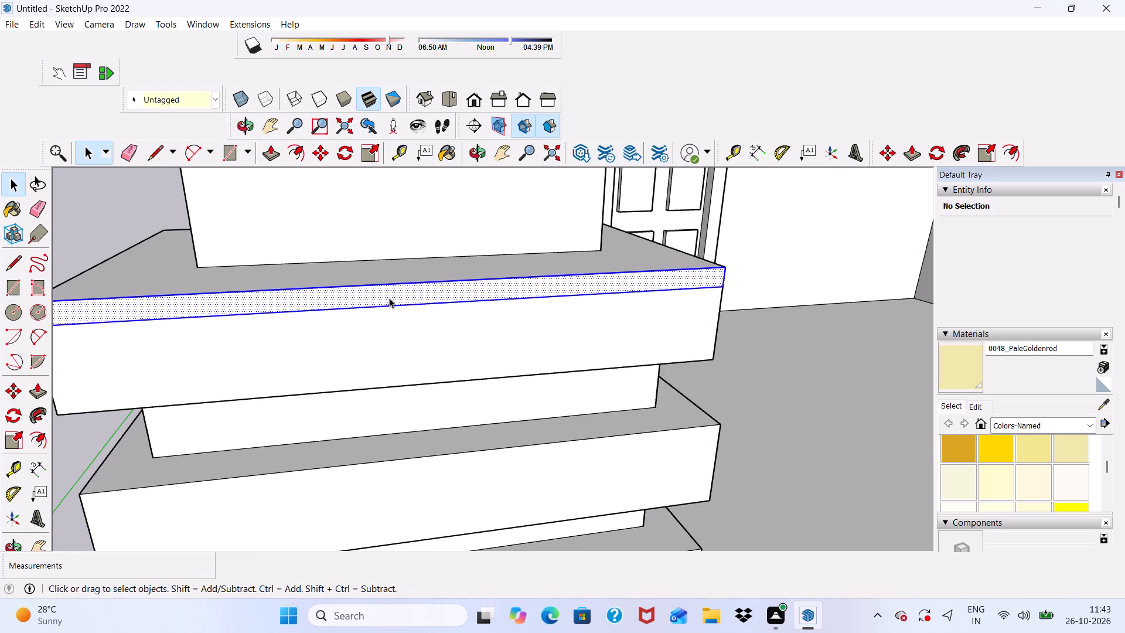
{"action": "left_click", "coordinate": [318, 150]}
{"action": "left_click", "coordinate": [326, 301]}
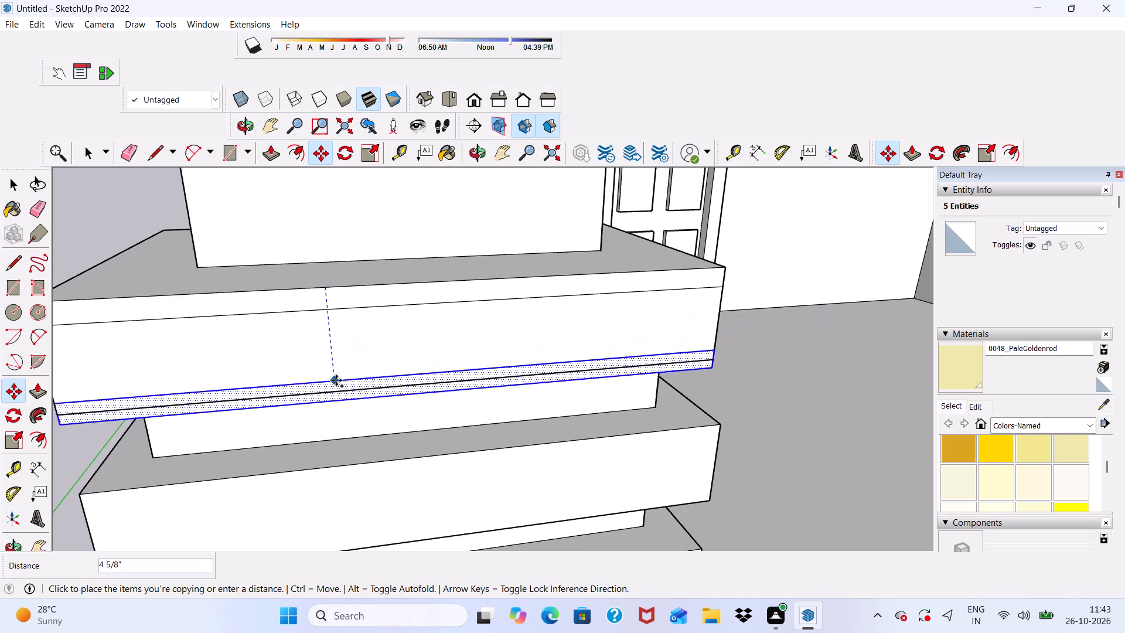
{"action": "scroll", "coordinate": [342, 370], "scroll_direction": "down", "scroll_amount": 2}
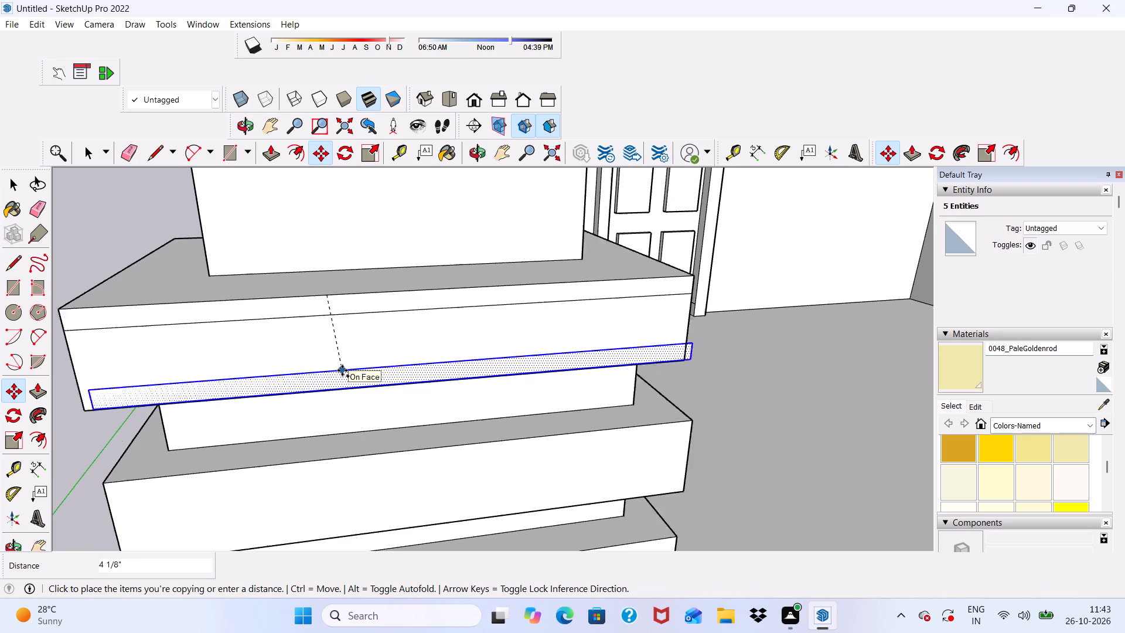
{"action": "scroll", "coordinate": [342, 370], "scroll_direction": "down", "scroll_amount": 2}
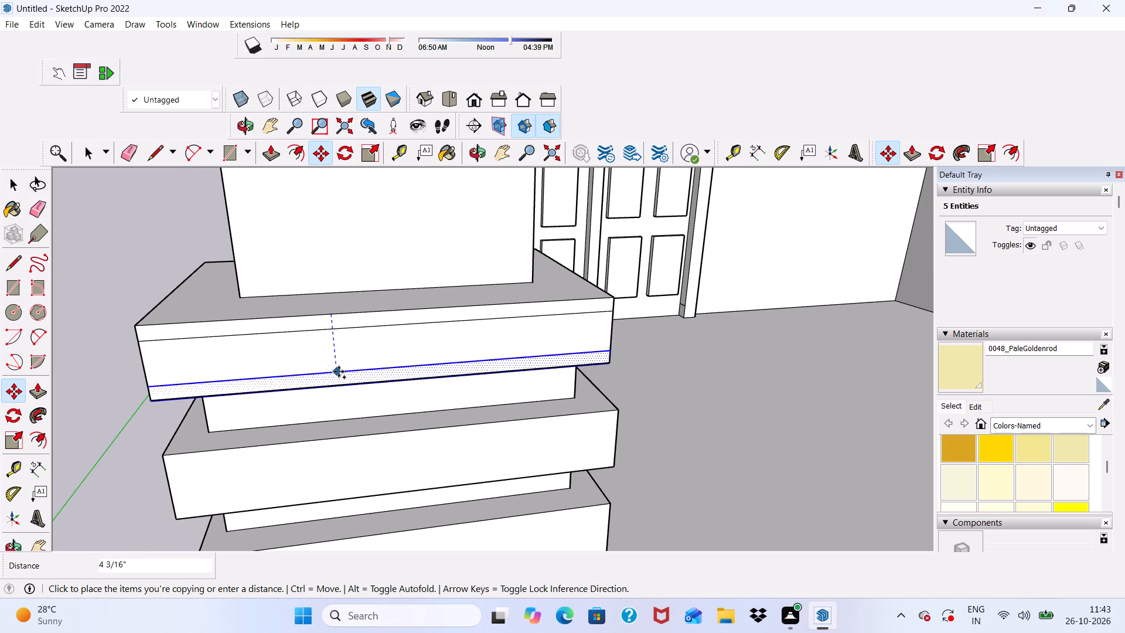
{"action": "left_click", "coordinate": [339, 372]}
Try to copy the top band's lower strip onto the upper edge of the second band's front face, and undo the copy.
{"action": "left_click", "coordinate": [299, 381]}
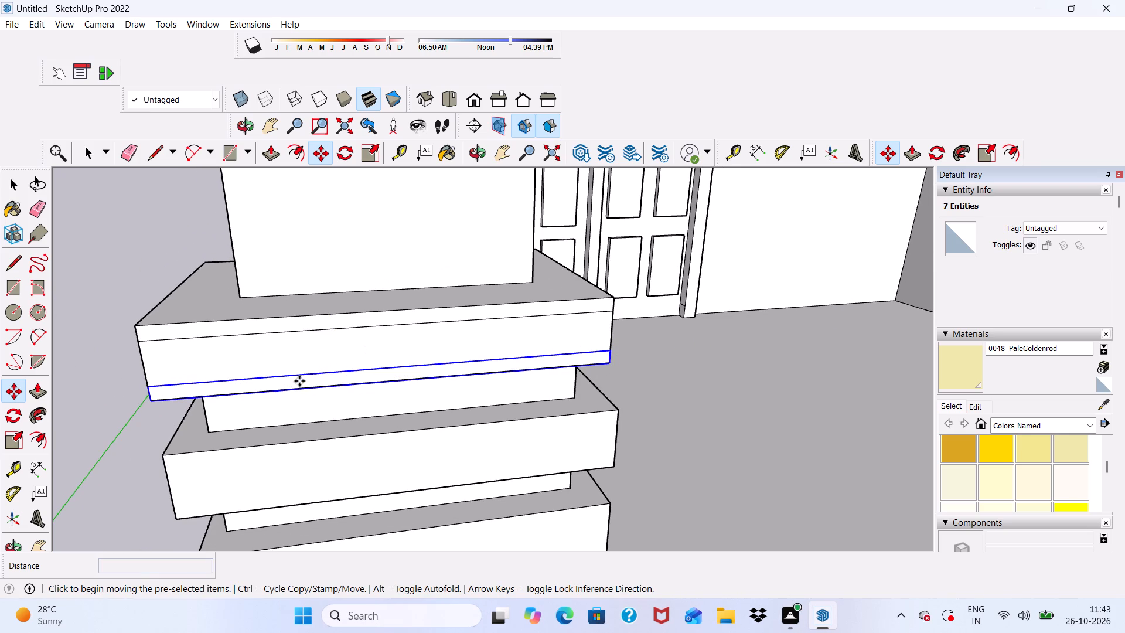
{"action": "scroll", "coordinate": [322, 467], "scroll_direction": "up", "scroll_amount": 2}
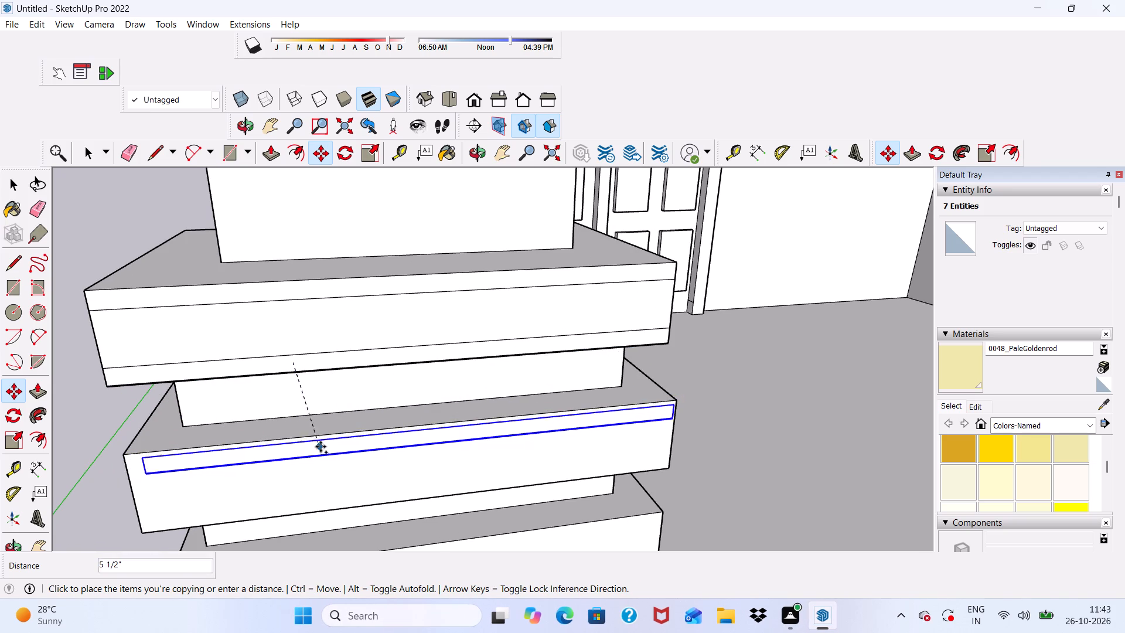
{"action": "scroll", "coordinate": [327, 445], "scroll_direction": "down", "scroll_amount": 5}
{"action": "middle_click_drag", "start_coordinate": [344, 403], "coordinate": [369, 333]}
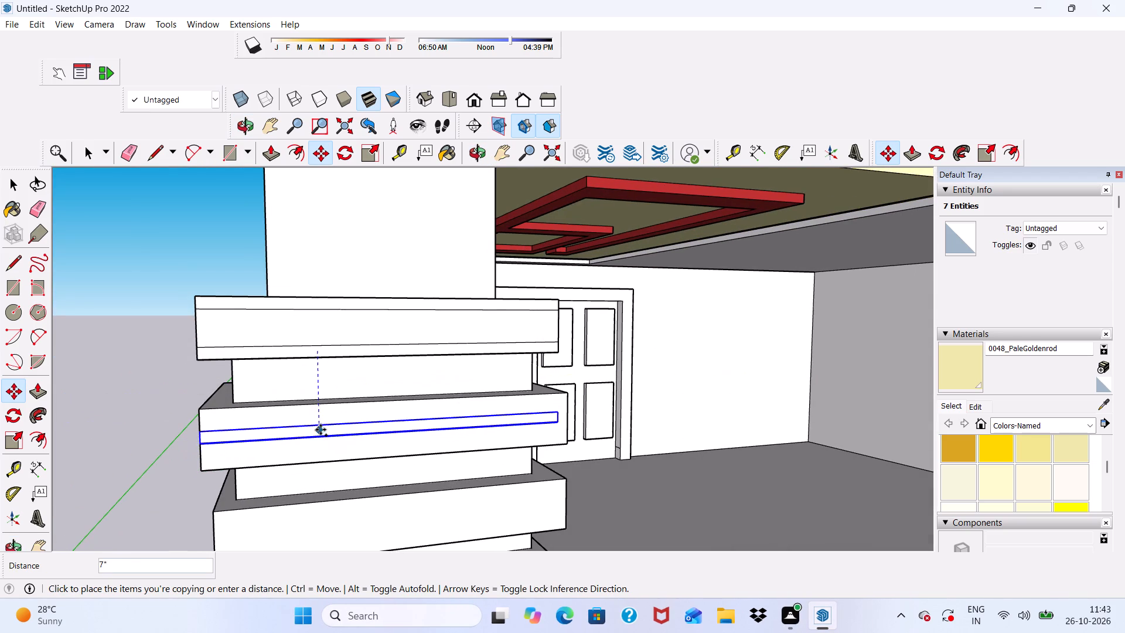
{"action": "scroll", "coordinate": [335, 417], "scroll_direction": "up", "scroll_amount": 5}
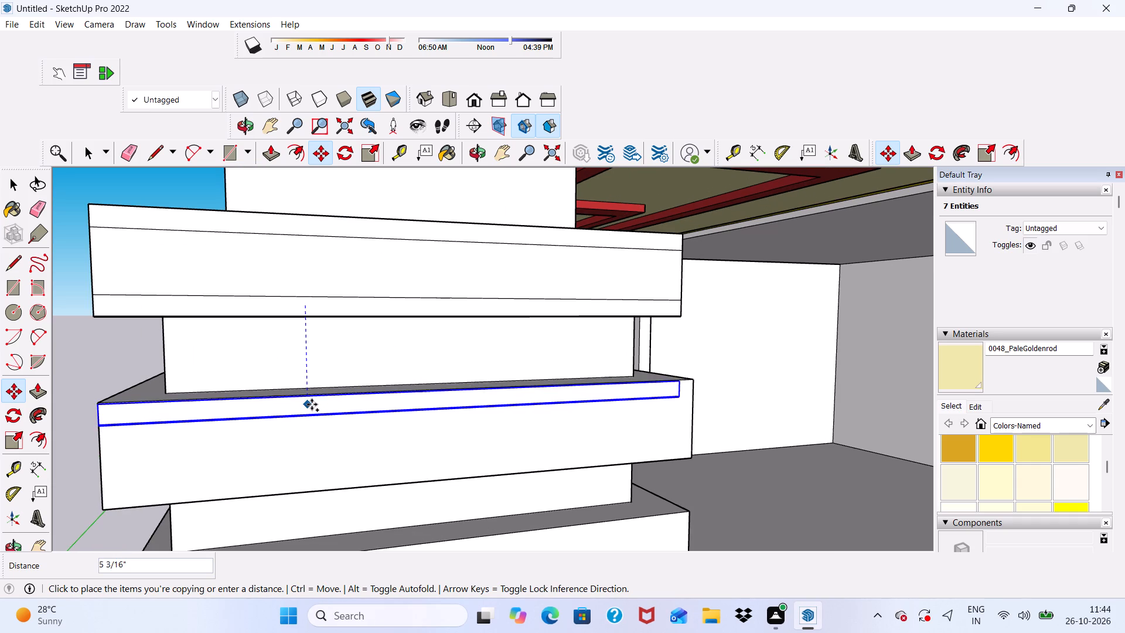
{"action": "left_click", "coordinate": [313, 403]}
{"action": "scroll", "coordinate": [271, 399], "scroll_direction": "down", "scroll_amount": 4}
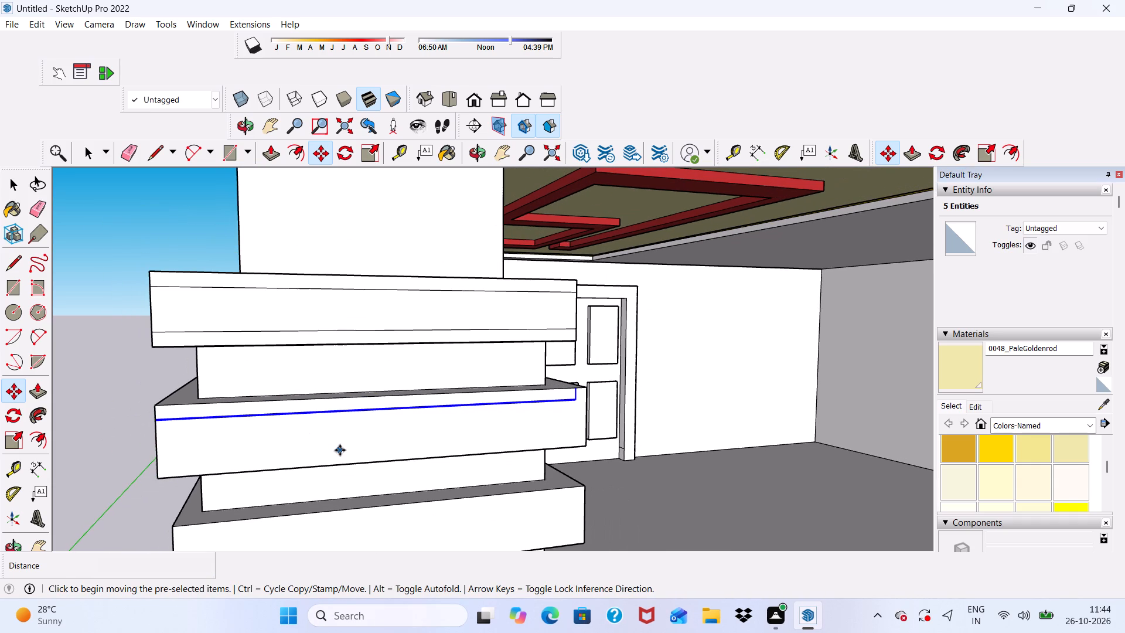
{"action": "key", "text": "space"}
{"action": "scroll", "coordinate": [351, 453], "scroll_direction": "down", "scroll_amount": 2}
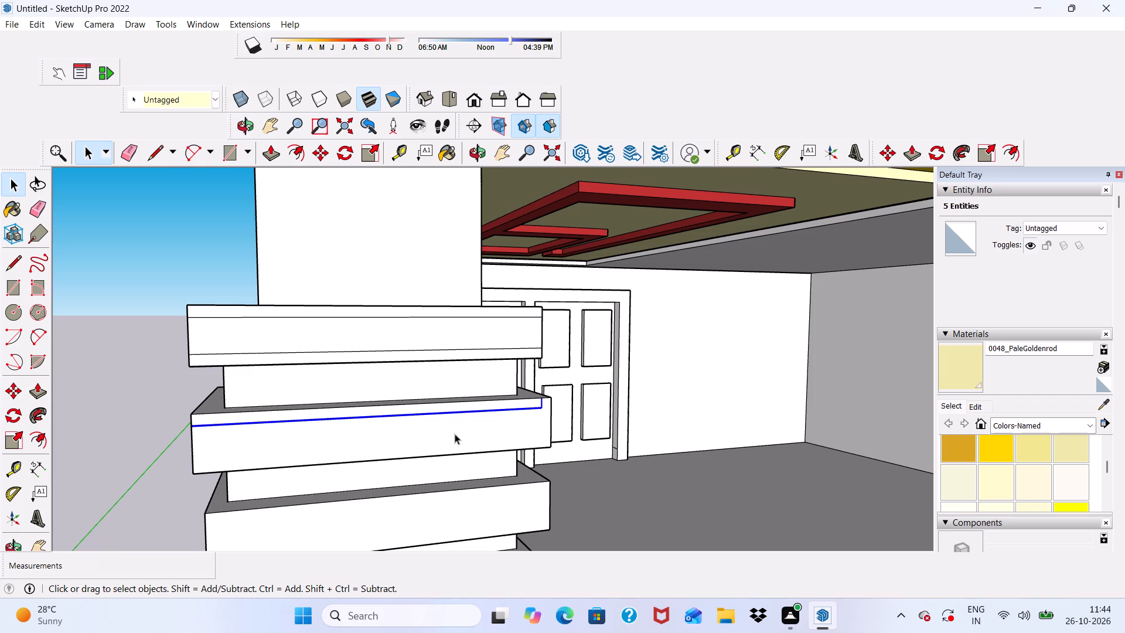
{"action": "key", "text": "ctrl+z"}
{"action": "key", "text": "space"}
Draw a thin full-width rectangle, about 2' 9 9/16" by 1 1/16", along the upper edge of the second band's front face.
{"action": "scroll", "coordinate": [445, 439], "scroll_direction": "down", "scroll_amount": 3}
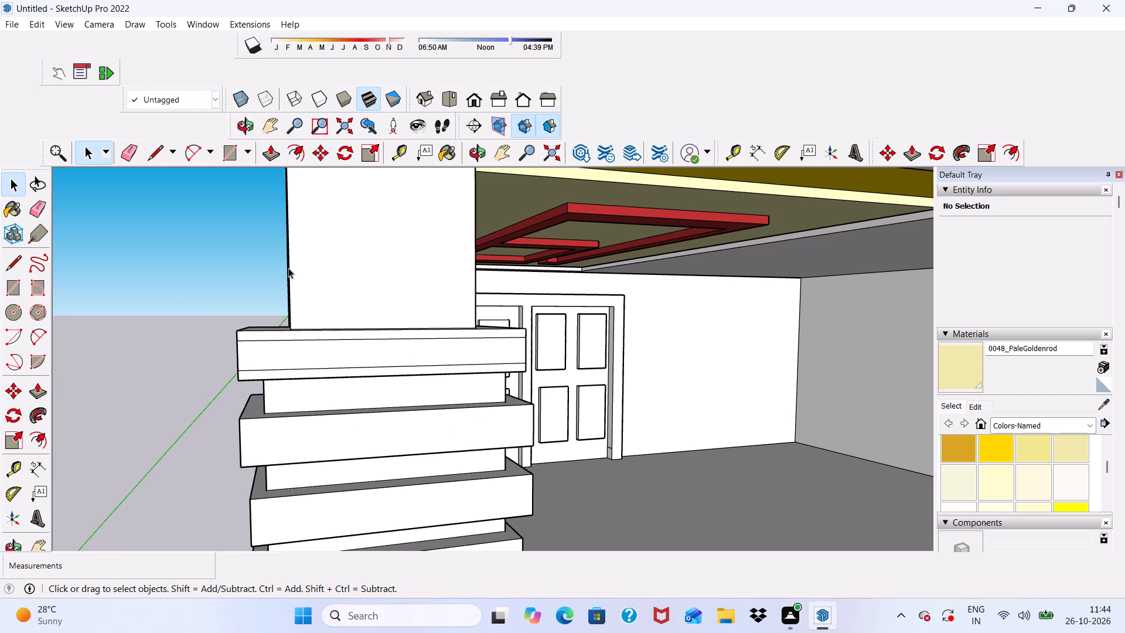
{"action": "scroll", "coordinate": [288, 268], "scroll_direction": "up", "scroll_amount": 1}
{"action": "left_click", "coordinate": [227, 156]}
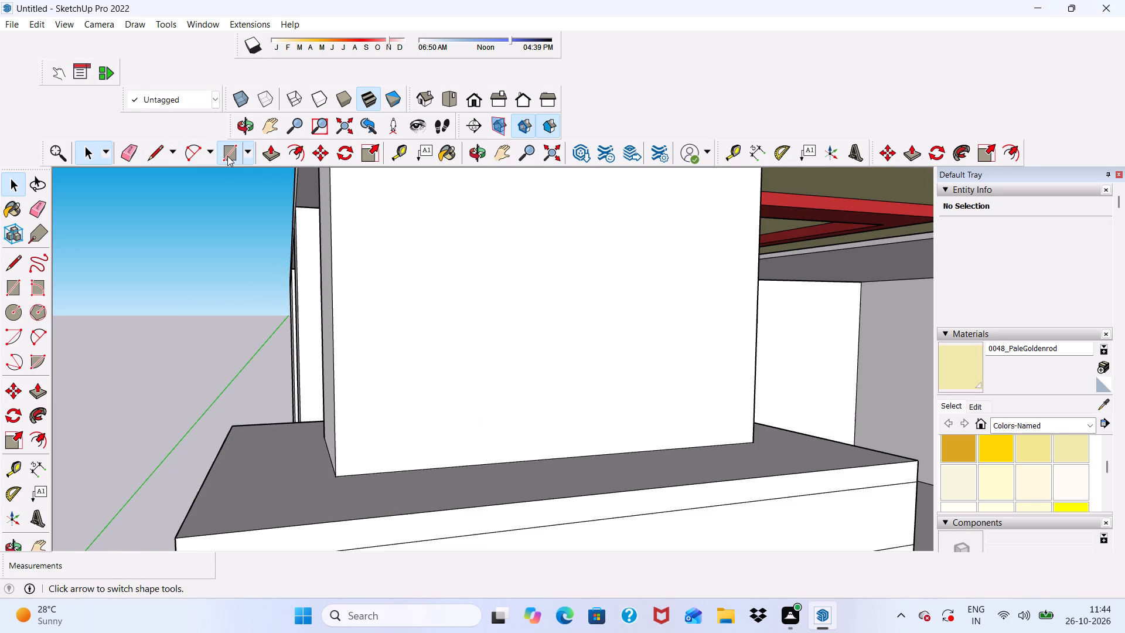
{"action": "scroll", "coordinate": [309, 260], "scroll_direction": "down", "scroll_amount": 8}
{"action": "scroll", "coordinate": [242, 468], "scroll_direction": "up", "scroll_amount": 1}
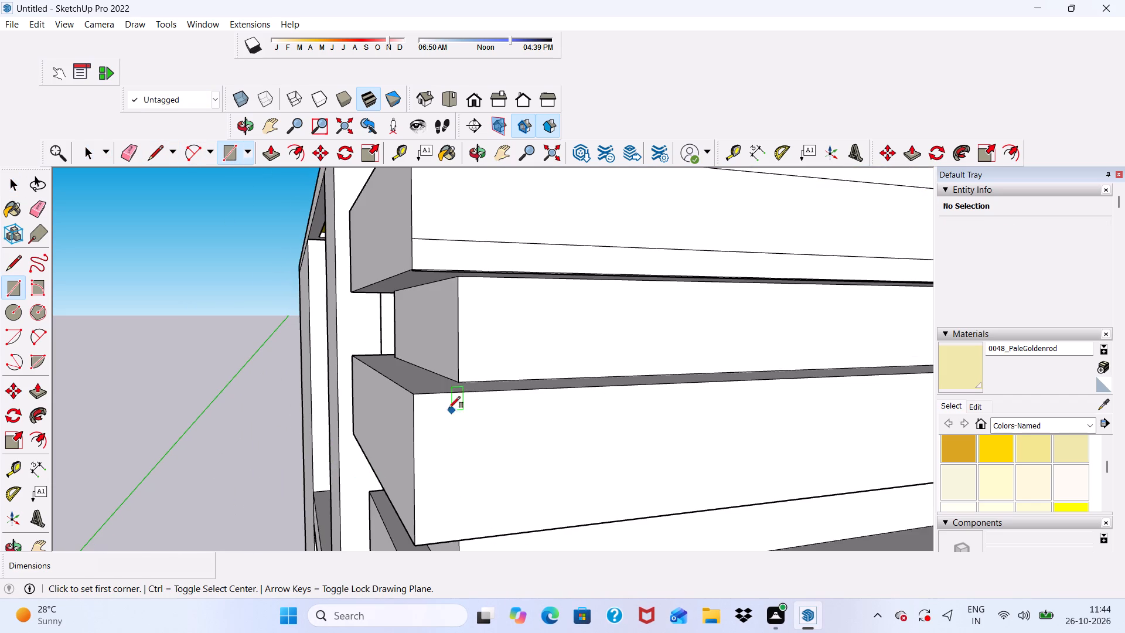
{"action": "left_click", "coordinate": [417, 396]}
{"action": "scroll", "coordinate": [365, 430], "scroll_direction": "down", "scroll_amount": 6}
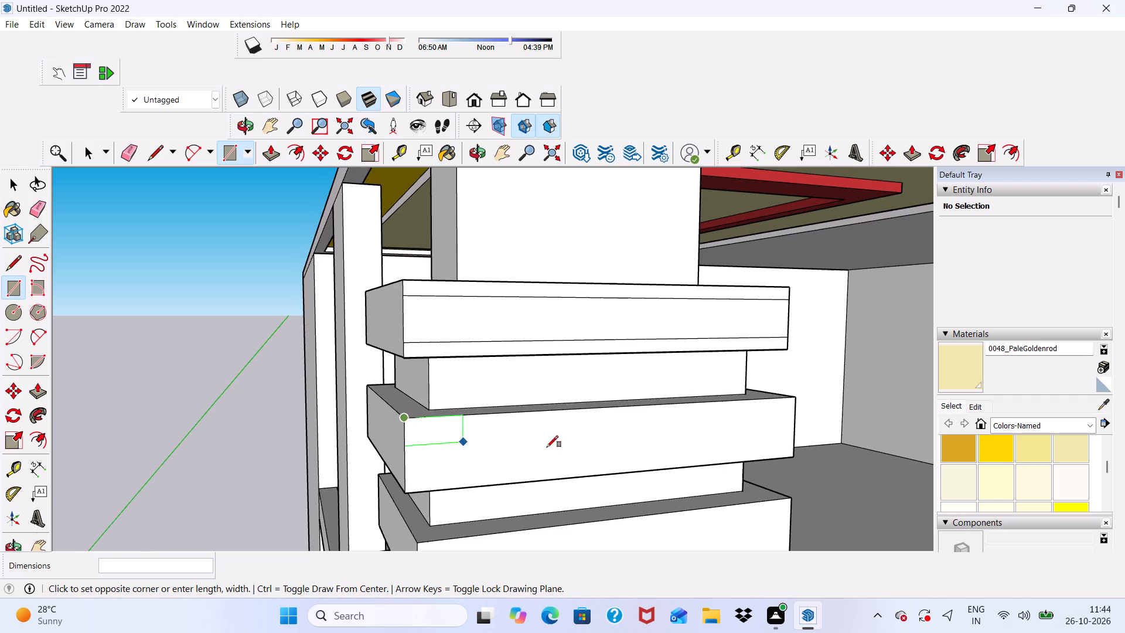
{"action": "scroll", "coordinate": [804, 428], "scroll_direction": "up", "scroll_amount": 4}
{"action": "scroll", "coordinate": [766, 409], "scroll_direction": "down", "scroll_amount": 6}
{"action": "scroll", "coordinate": [731, 406], "scroll_direction": "up", "scroll_amount": 4}
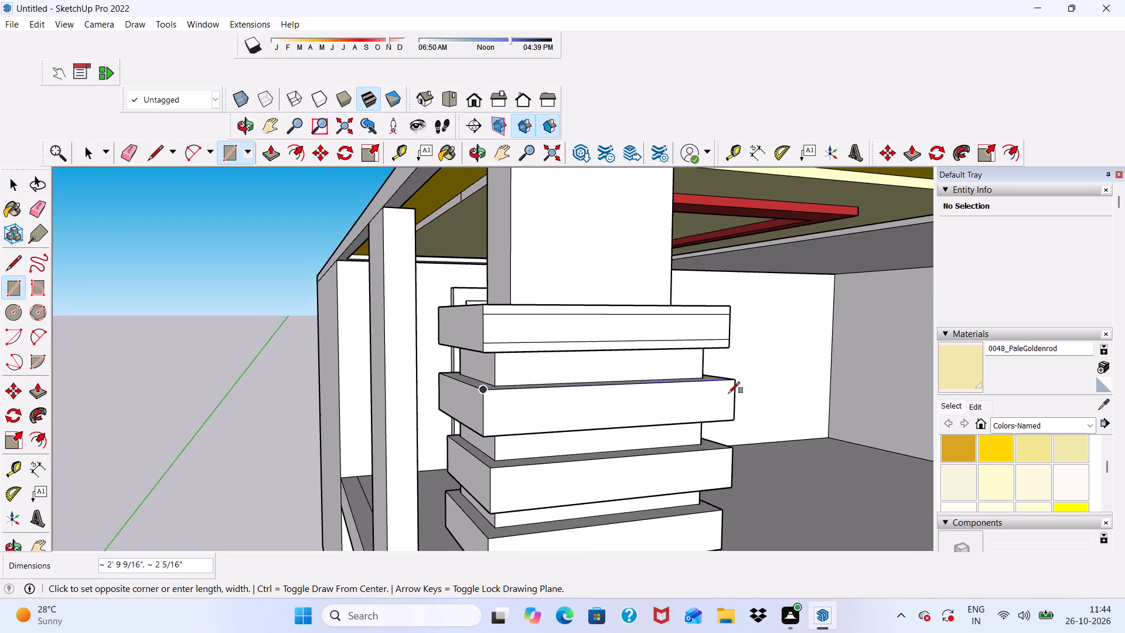
{"action": "scroll", "coordinate": [727, 389], "scroll_direction": "up", "scroll_amount": 10}
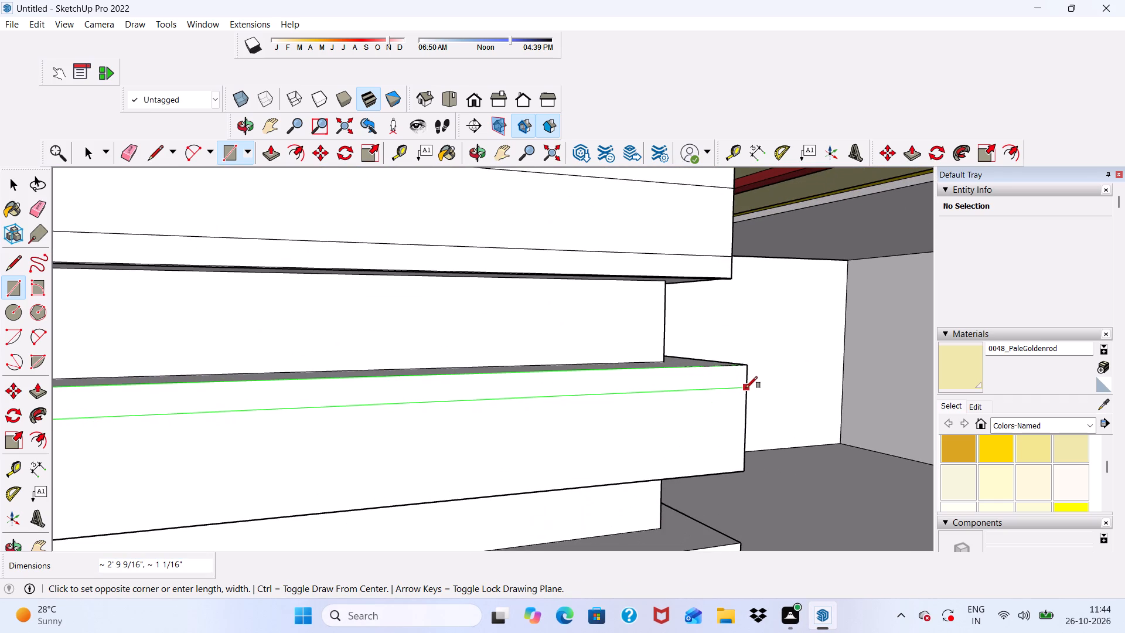
{"action": "left_click", "coordinate": [746, 391]}
{"action": "scroll", "coordinate": [698, 358], "scroll_direction": "down", "scroll_amount": 5}
{"action": "key", "text": "space"}
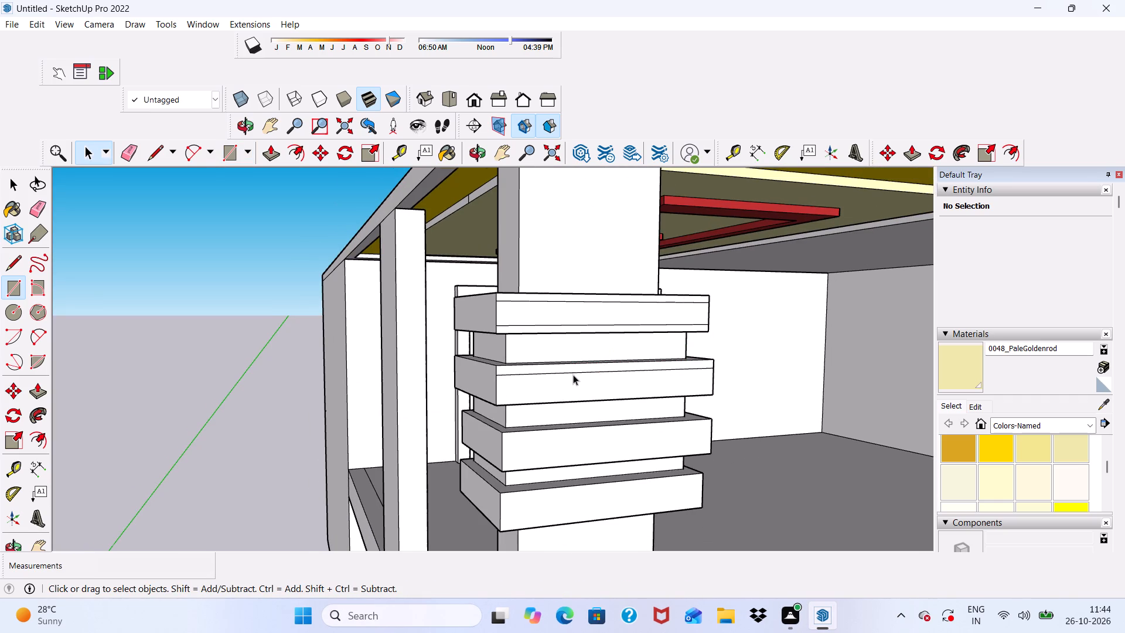
Copy the second band's upper strip about 3 15/16" down to the lower edge of its front face.
{"action": "scroll", "coordinate": [571, 375], "scroll_direction": "up", "scroll_amount": 4}
{"action": "double_click", "coordinate": [562, 365]}
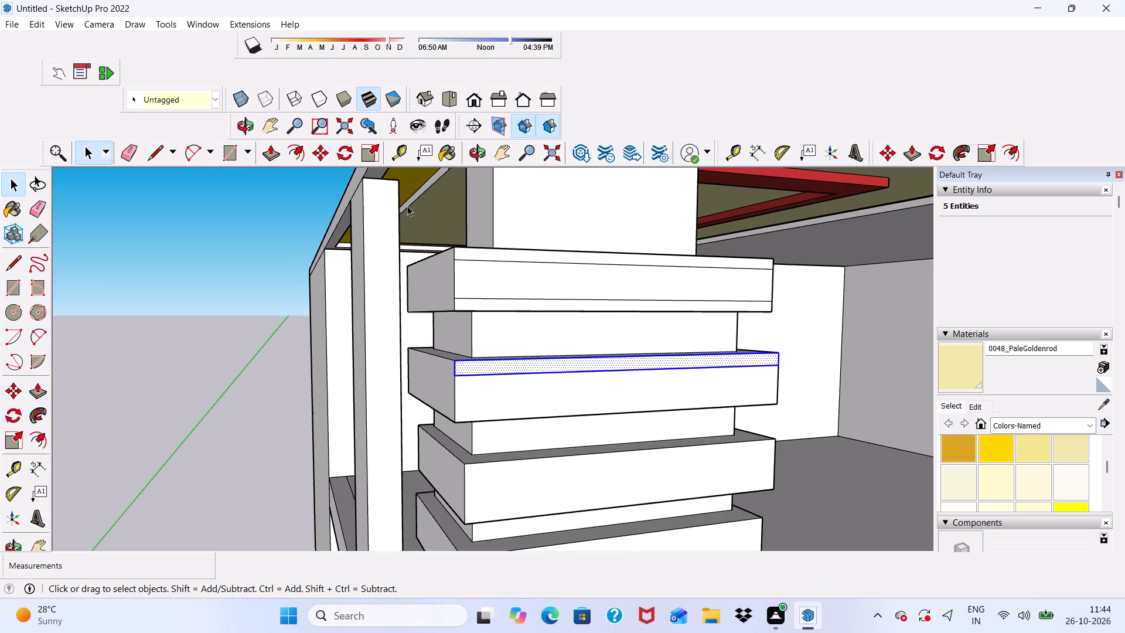
{"action": "left_click", "coordinate": [314, 151]}
{"action": "left_click", "coordinate": [591, 370]}
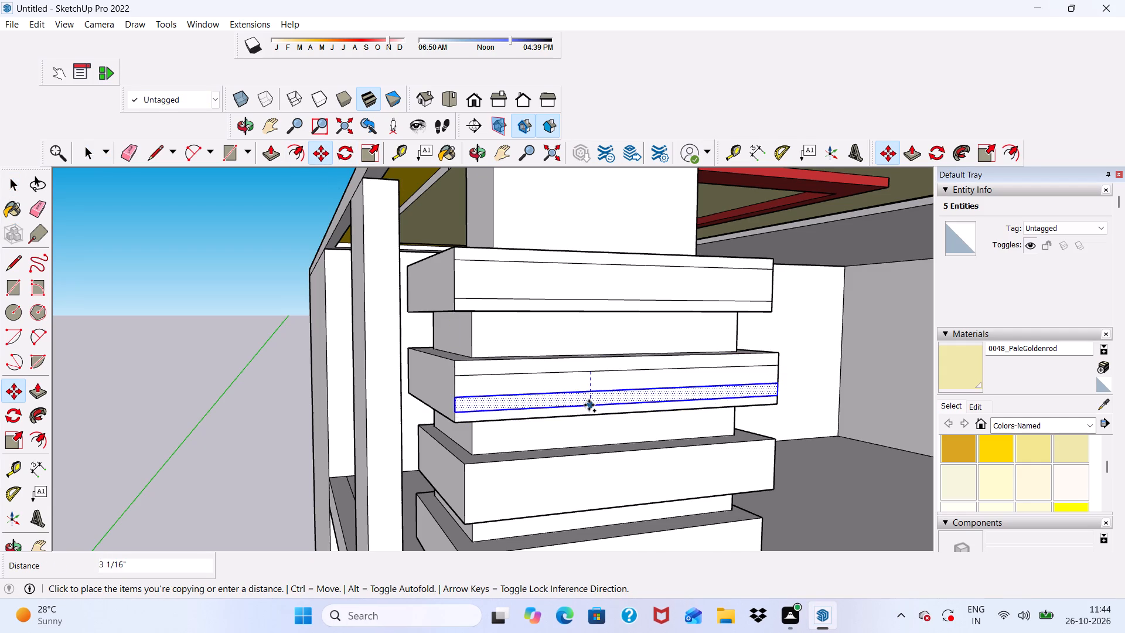
{"action": "left_click", "coordinate": [595, 411]}
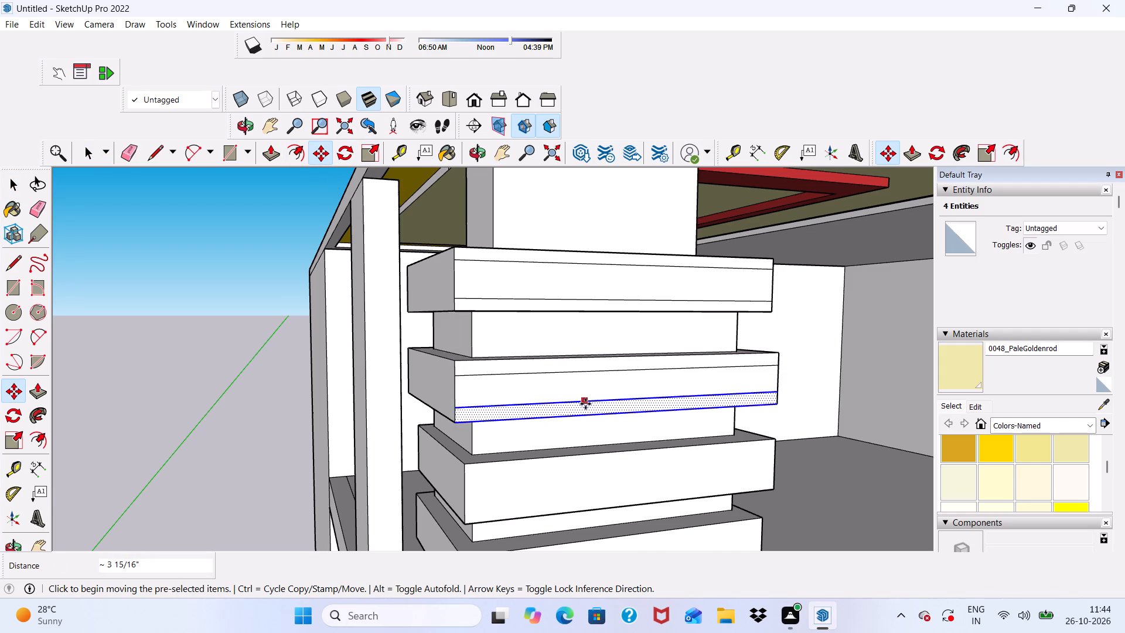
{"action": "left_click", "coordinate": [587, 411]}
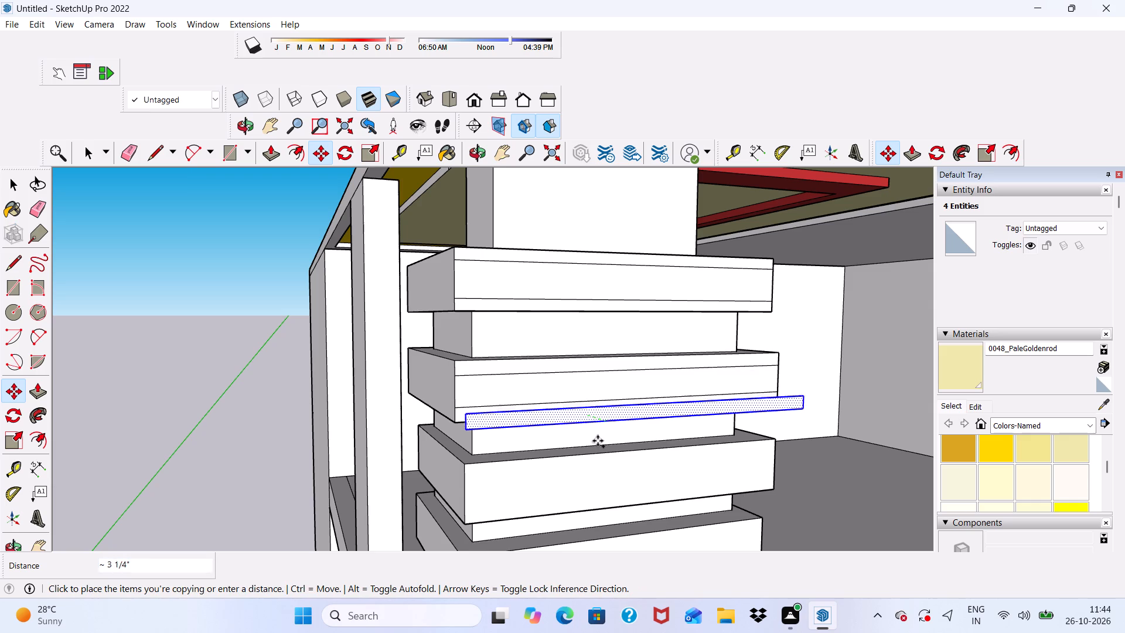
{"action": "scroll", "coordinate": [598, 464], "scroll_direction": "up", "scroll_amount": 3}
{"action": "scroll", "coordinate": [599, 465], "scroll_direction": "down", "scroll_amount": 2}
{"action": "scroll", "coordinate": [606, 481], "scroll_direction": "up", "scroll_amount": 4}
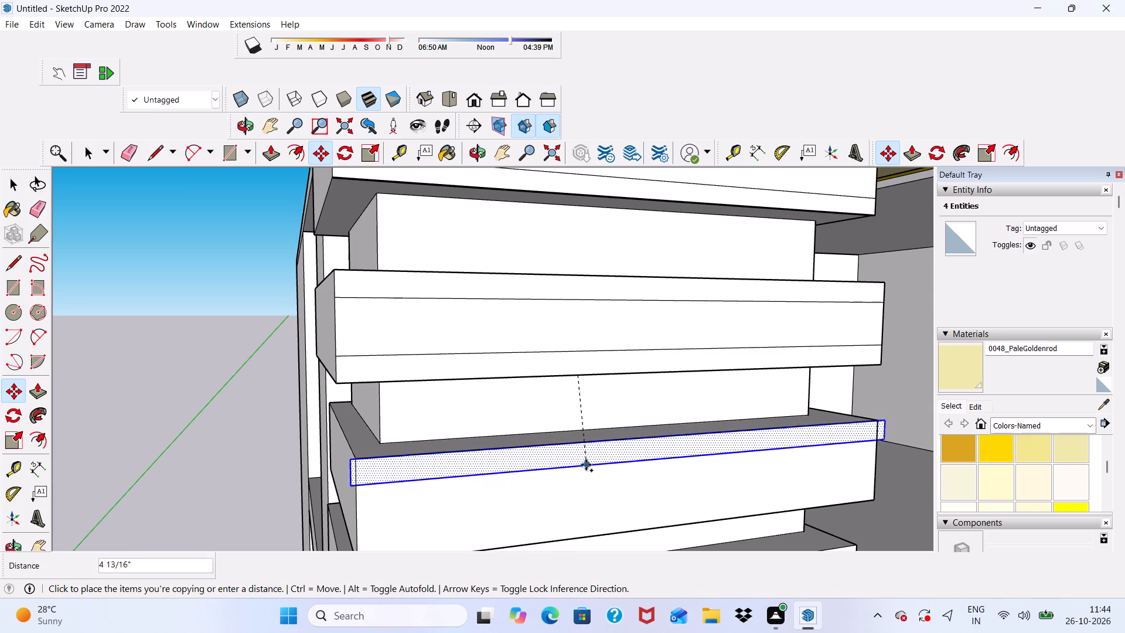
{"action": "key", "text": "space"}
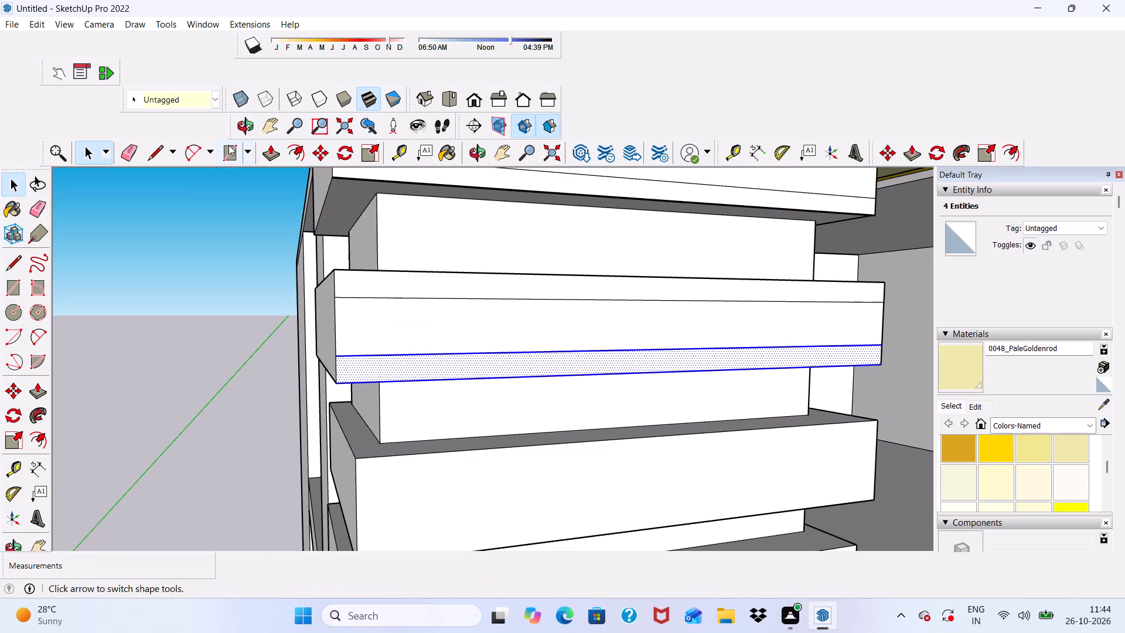
Draw a thin full-width rectangle, about 2' 8 11/16" by 1 7/16", along the upper edge of the third band's front face.
{"action": "left_click", "coordinate": [229, 148]}
{"action": "scroll", "coordinate": [327, 291], "scroll_direction": "down", "scroll_amount": 8}
{"action": "scroll", "coordinate": [377, 428], "scroll_direction": "up", "scroll_amount": 8}
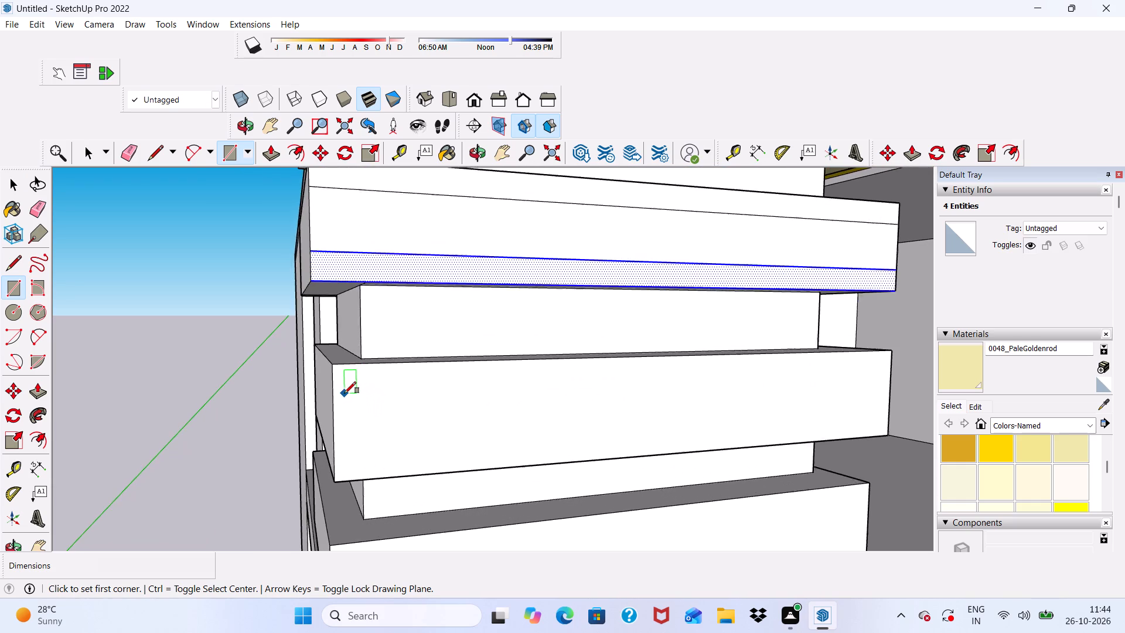
{"action": "scroll", "coordinate": [345, 393], "scroll_direction": "up", "scroll_amount": 1}
{"action": "left_click", "coordinate": [332, 365]}
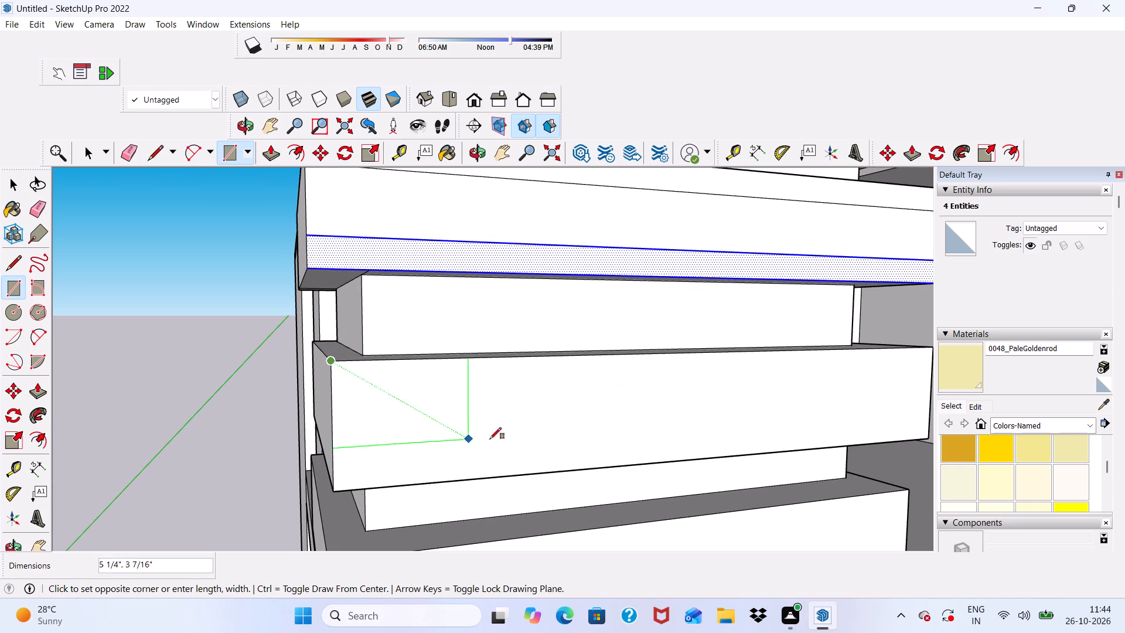
{"action": "scroll", "coordinate": [394, 398], "scroll_direction": "down", "scroll_amount": 10}
{"action": "scroll", "coordinate": [461, 437], "scroll_direction": "up", "scroll_amount": 4}
{"action": "scroll", "coordinate": [182, 411], "scroll_direction": "down", "scroll_amount": 2}
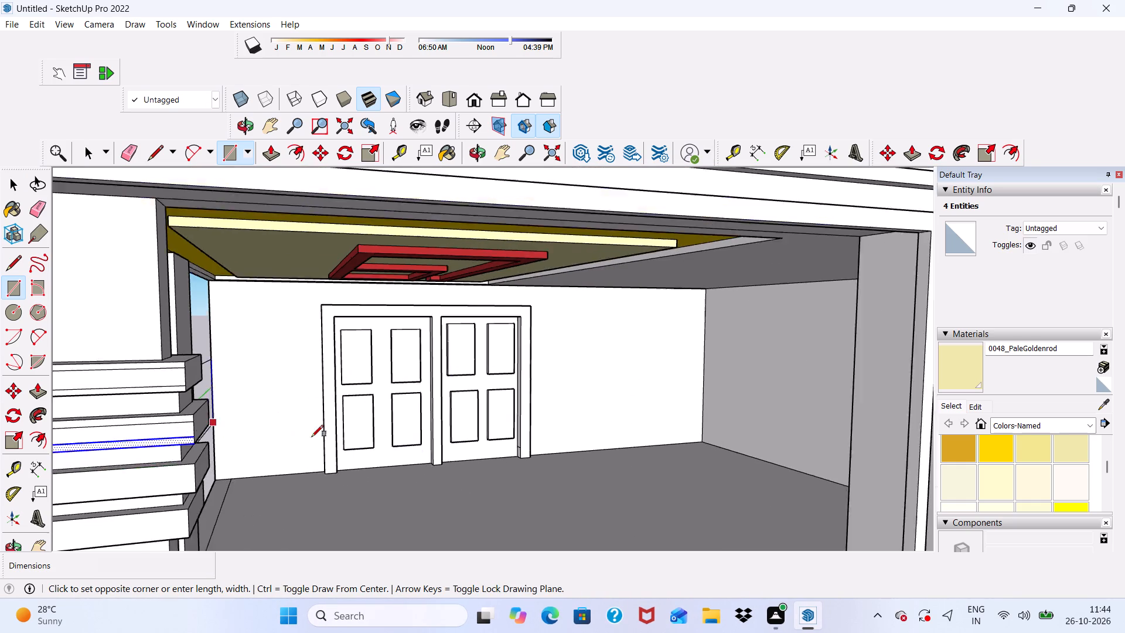
{"action": "scroll", "coordinate": [312, 437], "scroll_direction": "down", "scroll_amount": 10}
{"action": "scroll", "coordinate": [258, 426], "scroll_direction": "up", "scroll_amount": 6}
{"action": "scroll", "coordinate": [564, 370], "scroll_direction": "up", "scroll_amount": 5}
{"action": "scroll", "coordinate": [534, 479], "scroll_direction": "down", "scroll_amount": 3}
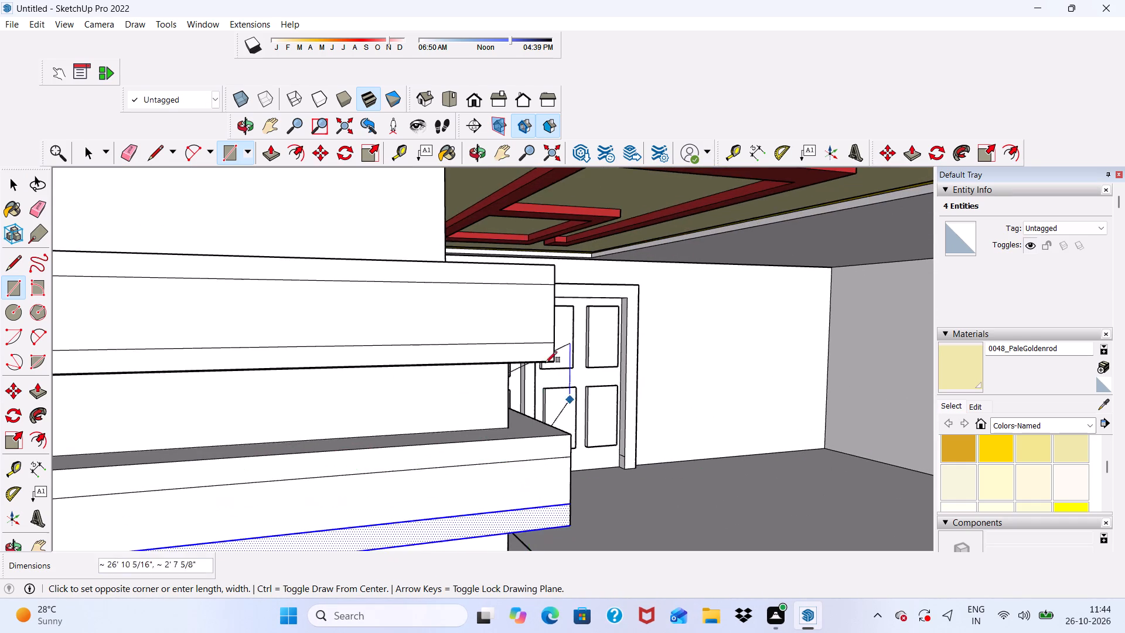
{"action": "scroll", "coordinate": [546, 363], "scroll_direction": "down", "scroll_amount": 3}
{"action": "scroll", "coordinate": [541, 447], "scroll_direction": "up", "scroll_amount": 7}
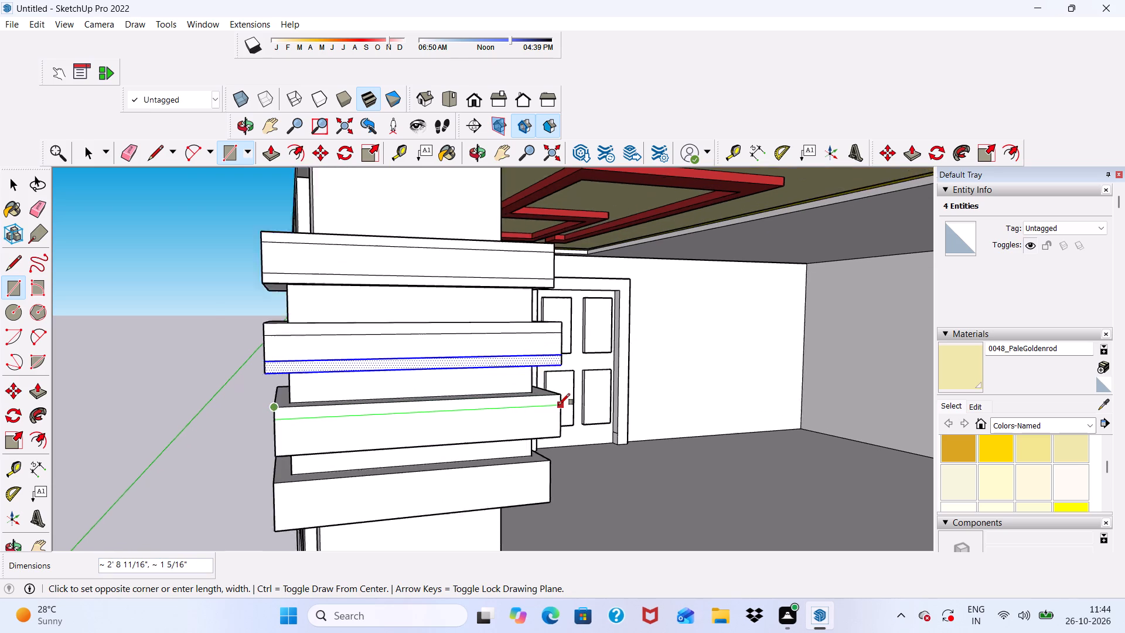
{"action": "scroll", "coordinate": [558, 405], "scroll_direction": "up", "scroll_amount": 2}
{"action": "left_click", "coordinate": [561, 407]}
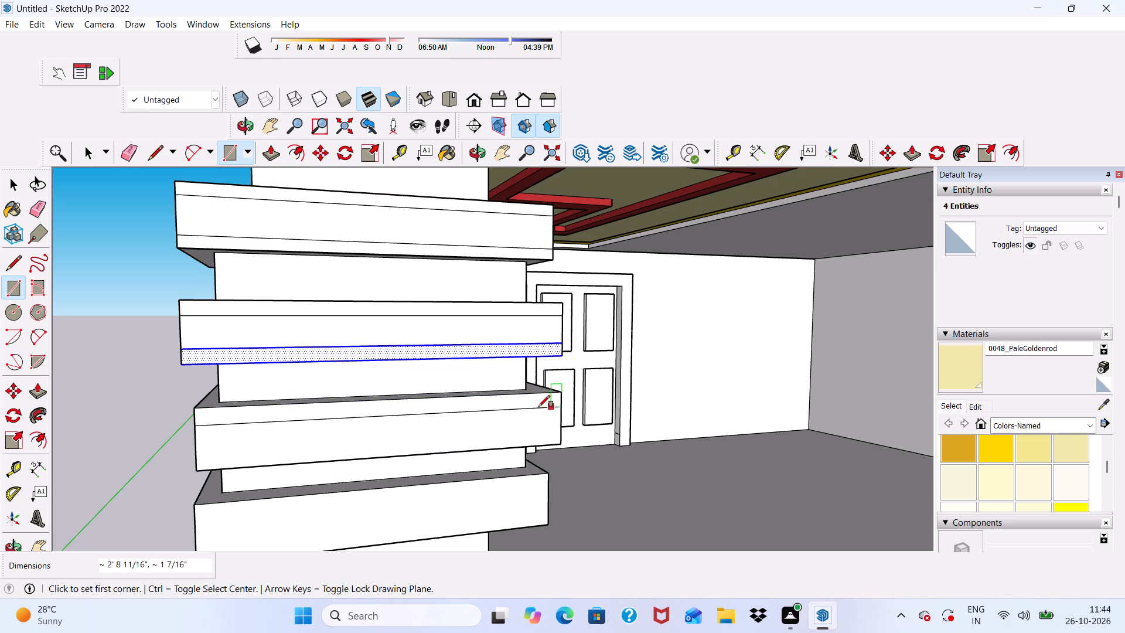
Copy the third band's upper strip about 3 3/4" down to the lower edge of its front face.
{"action": "key", "text": "space"}
{"action": "double_click", "coordinate": [501, 403]}
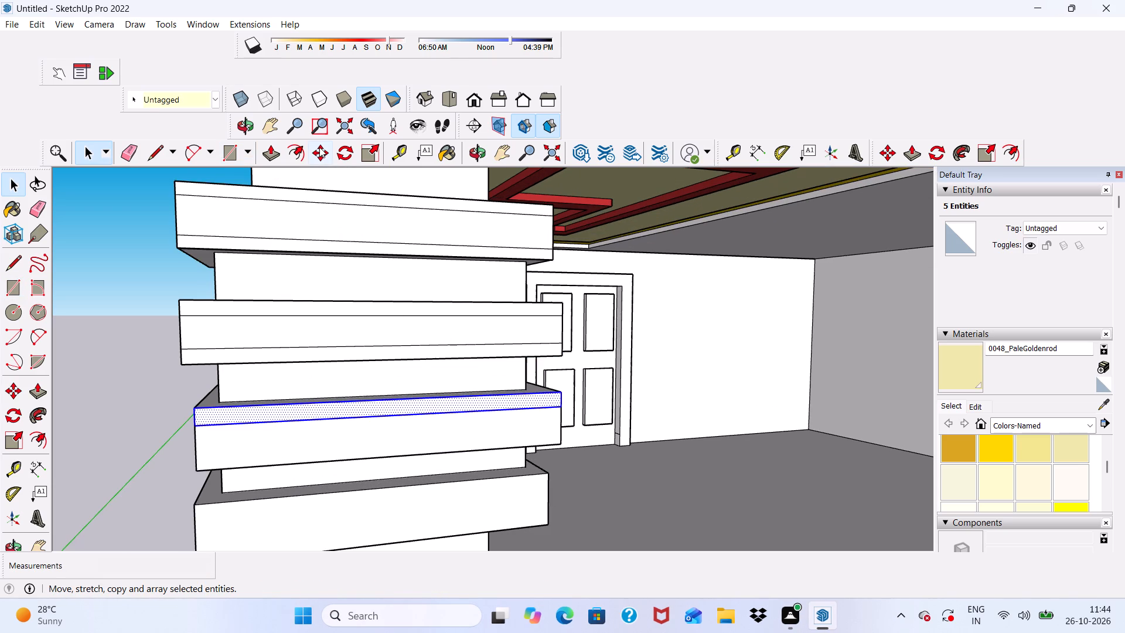
{"action": "left_click", "coordinate": [321, 148]}
{"action": "left_click", "coordinate": [384, 408]}
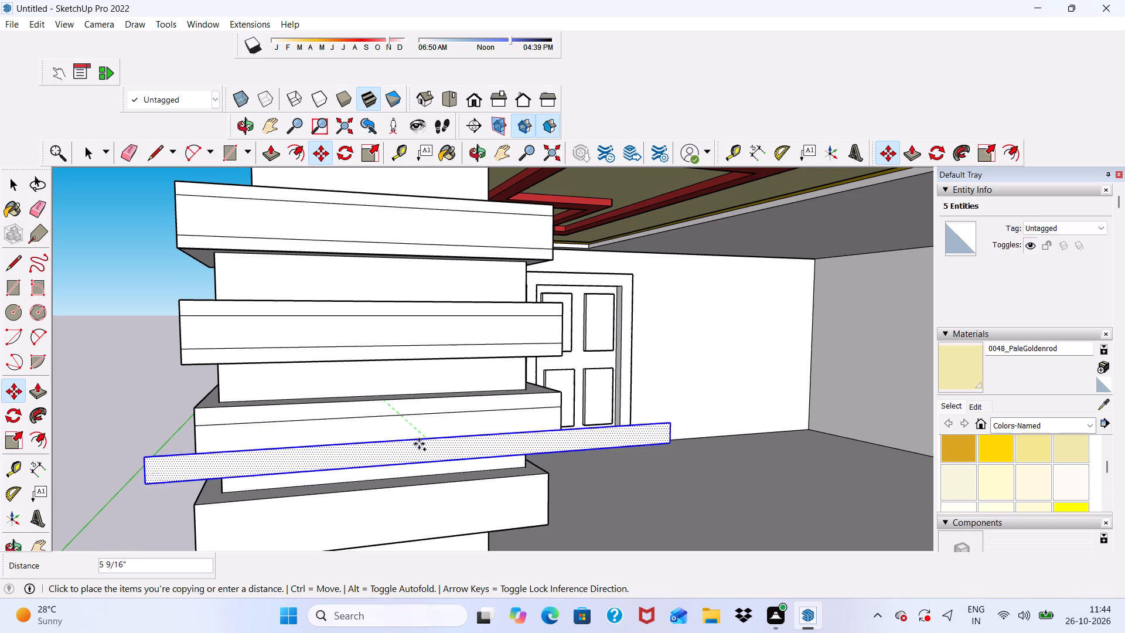
{"action": "scroll", "coordinate": [422, 440], "scroll_direction": "down", "scroll_amount": 1}
{"action": "middle_click_drag", "start_coordinate": [422, 440], "coordinate": [433, 420]}
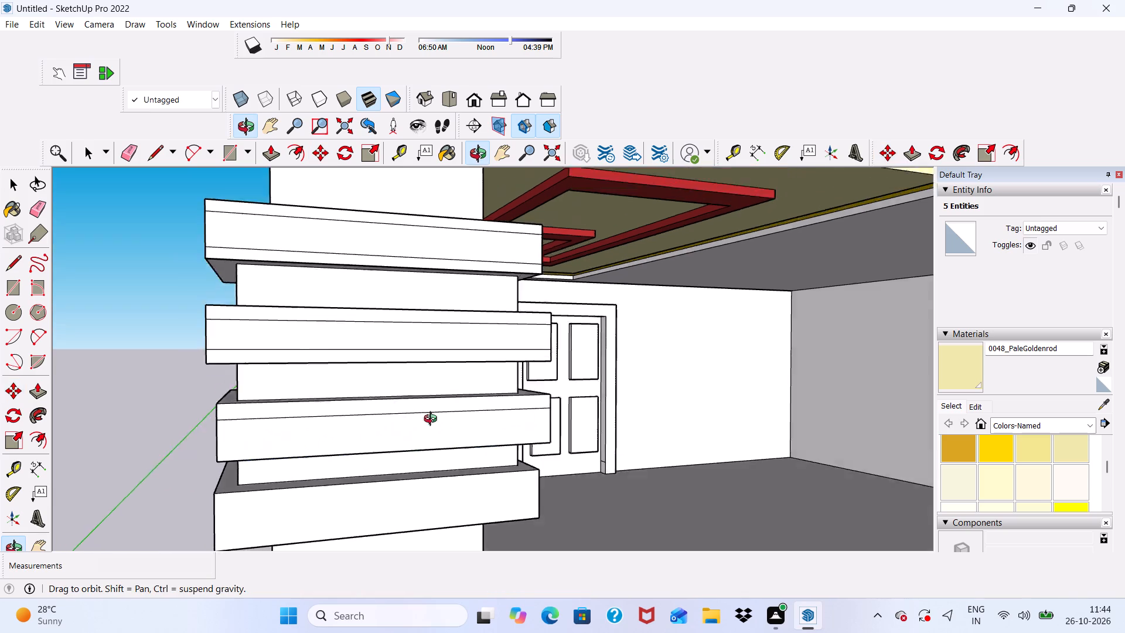
{"action": "middle_click_drag", "start_coordinate": [433, 420], "coordinate": [533, 418]}
{"action": "scroll", "coordinate": [533, 418], "scroll_direction": "up", "scroll_amount": 1}
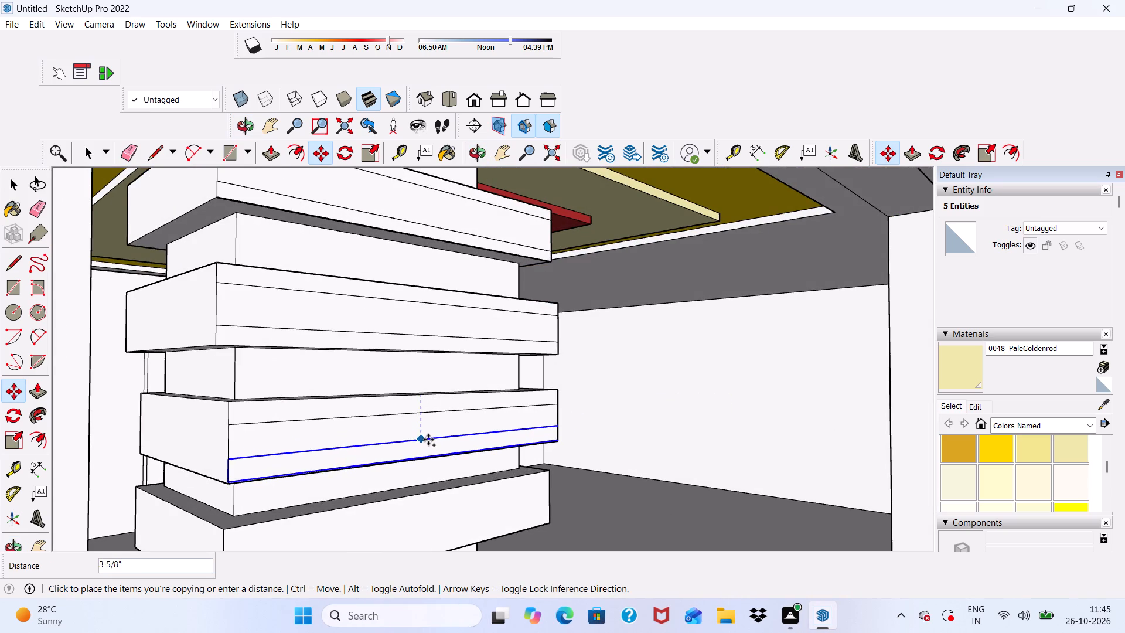
{"action": "left_click", "coordinate": [420, 441]}
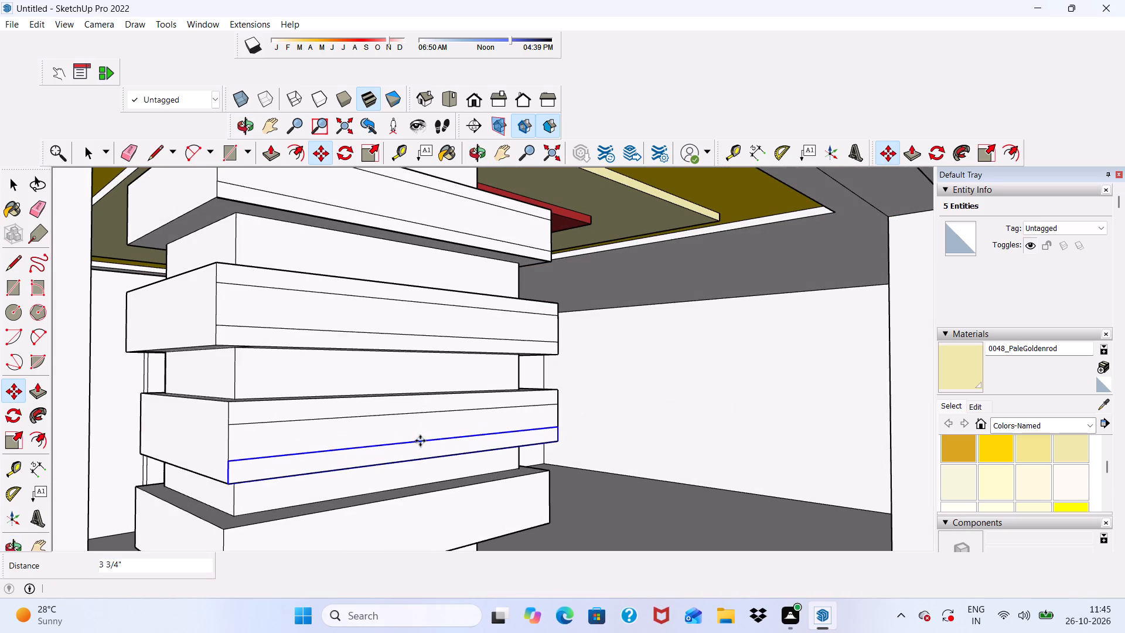
{"action": "scroll", "coordinate": [416, 440], "scroll_direction": "down", "scroll_amount": 6}
{"action": "scroll", "coordinate": [360, 457], "scroll_direction": "up", "scroll_amount": 2}
{"action": "key", "text": "space"}
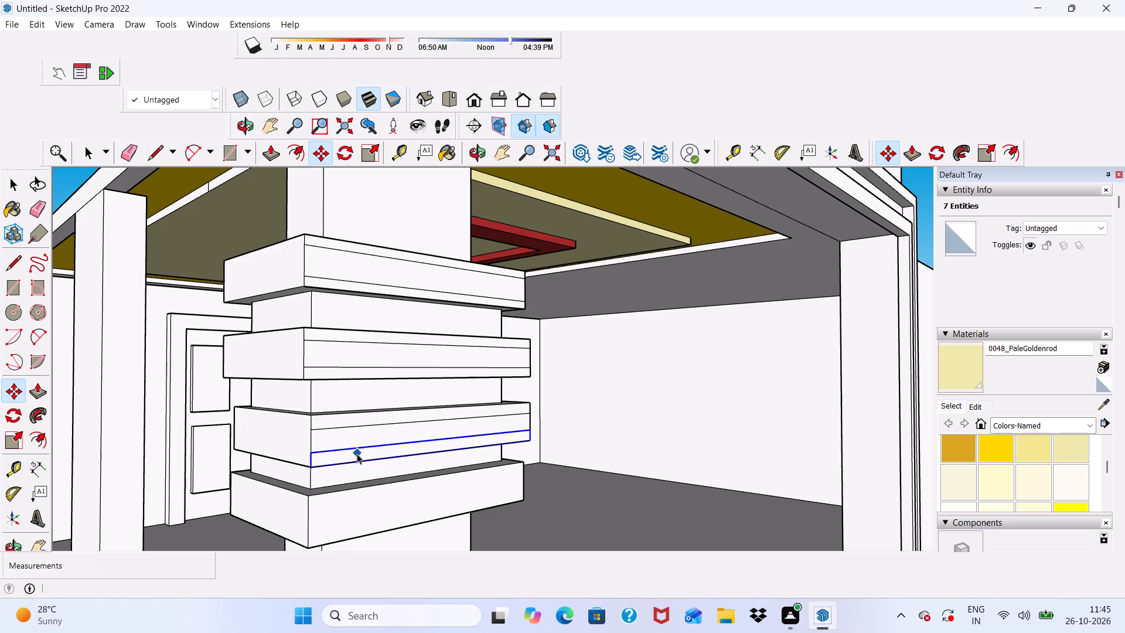
{"action": "scroll", "coordinate": [159, 382], "scroll_direction": "down", "scroll_amount": 10}
{"action": "left_click", "coordinate": [693, 396]}
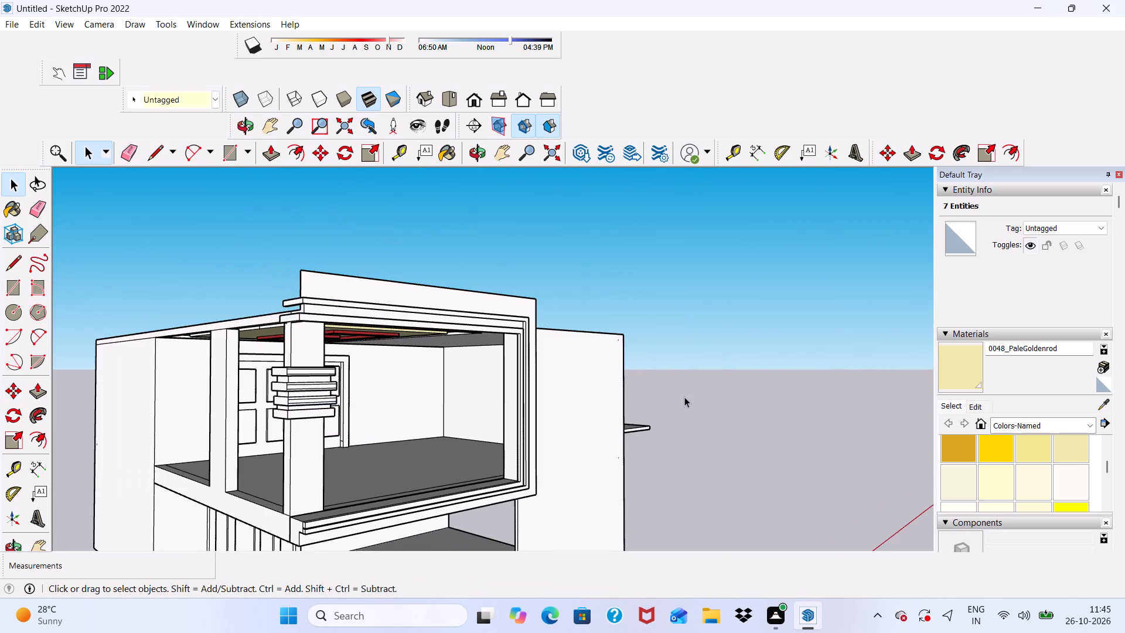
Draw a thin full-width rectangle, about 2' 7 5/8" by 1 3/16", along the upper edge of the bottom band's front face.
{"action": "scroll", "coordinate": [680, 403], "scroll_direction": "down", "scroll_amount": 2}
{"action": "middle_click_drag", "start_coordinate": [680, 414], "coordinate": [577, 459]}
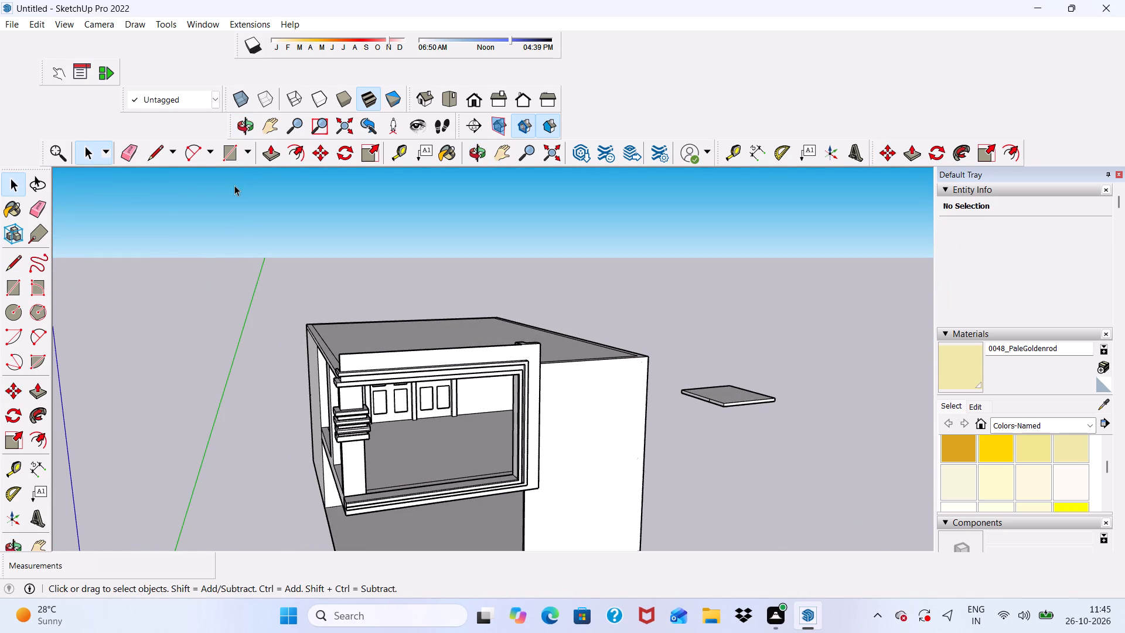
{"action": "left_click", "coordinate": [231, 158]}
{"action": "scroll", "coordinate": [284, 367], "scroll_direction": "down", "scroll_amount": 1}
{"action": "scroll", "coordinate": [299, 423], "scroll_direction": "up", "scroll_amount": 3}
{"action": "scroll", "coordinate": [304, 429], "scroll_direction": "down", "scroll_amount": 1}
{"action": "scroll", "coordinate": [324, 444], "scroll_direction": "up", "scroll_amount": 10}
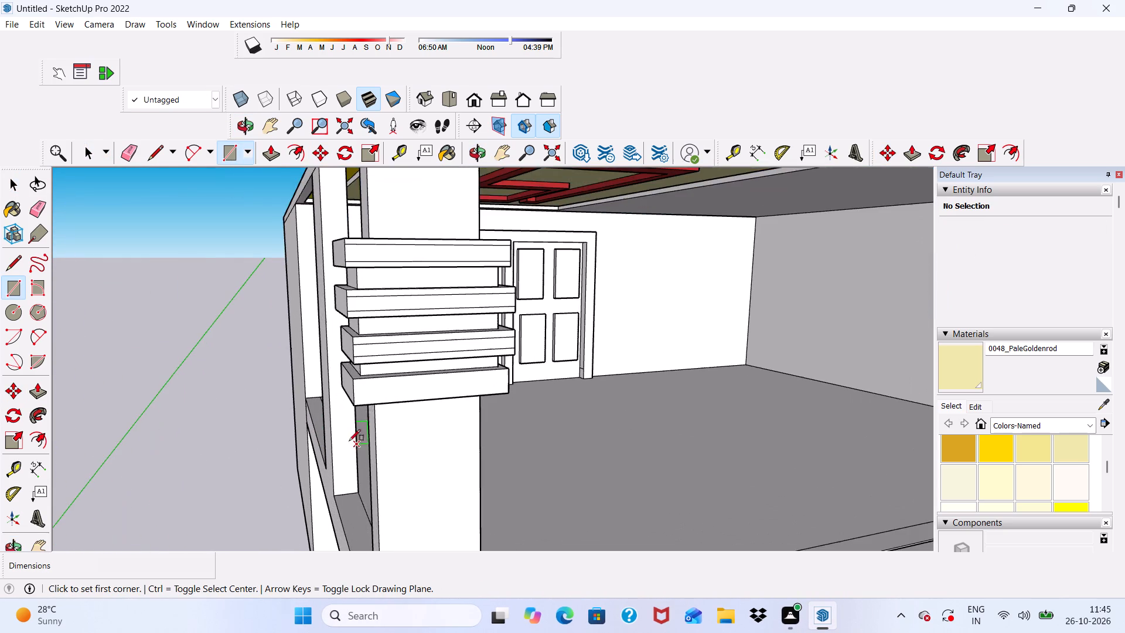
{"action": "scroll", "coordinate": [353, 362], "scroll_direction": "up", "scroll_amount": 16}
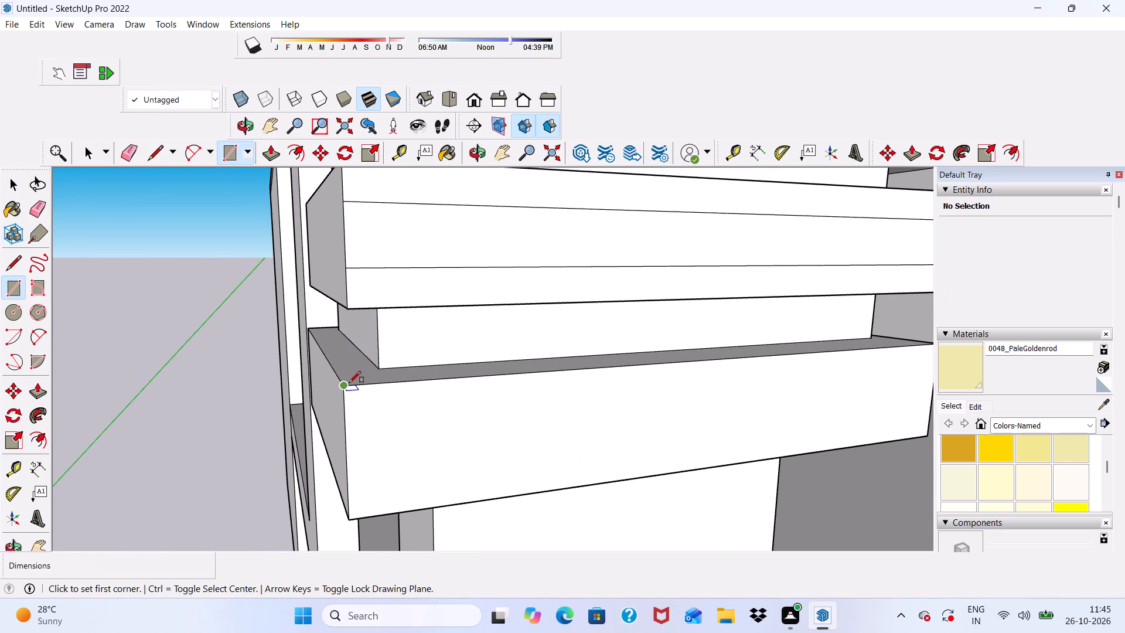
{"action": "left_click", "coordinate": [343, 386]}
{"action": "scroll", "coordinate": [359, 427], "scroll_direction": "down", "scroll_amount": 3}
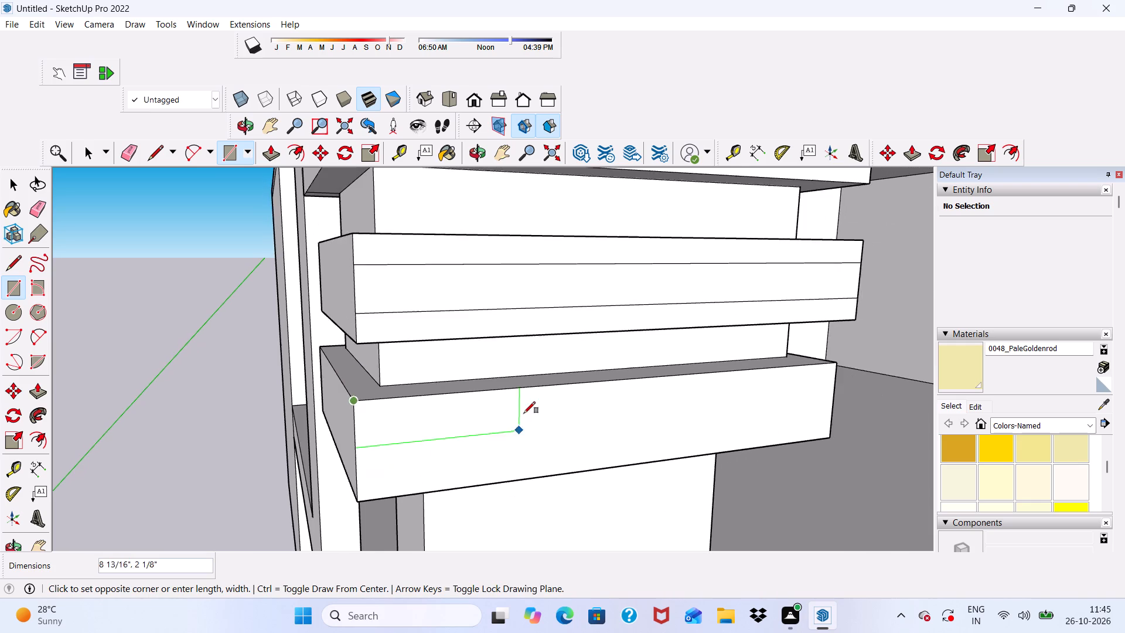
{"action": "scroll", "coordinate": [459, 401], "scroll_direction": "down", "scroll_amount": 4}
{"action": "scroll", "coordinate": [700, 393], "scroll_direction": "up", "scroll_amount": 8}
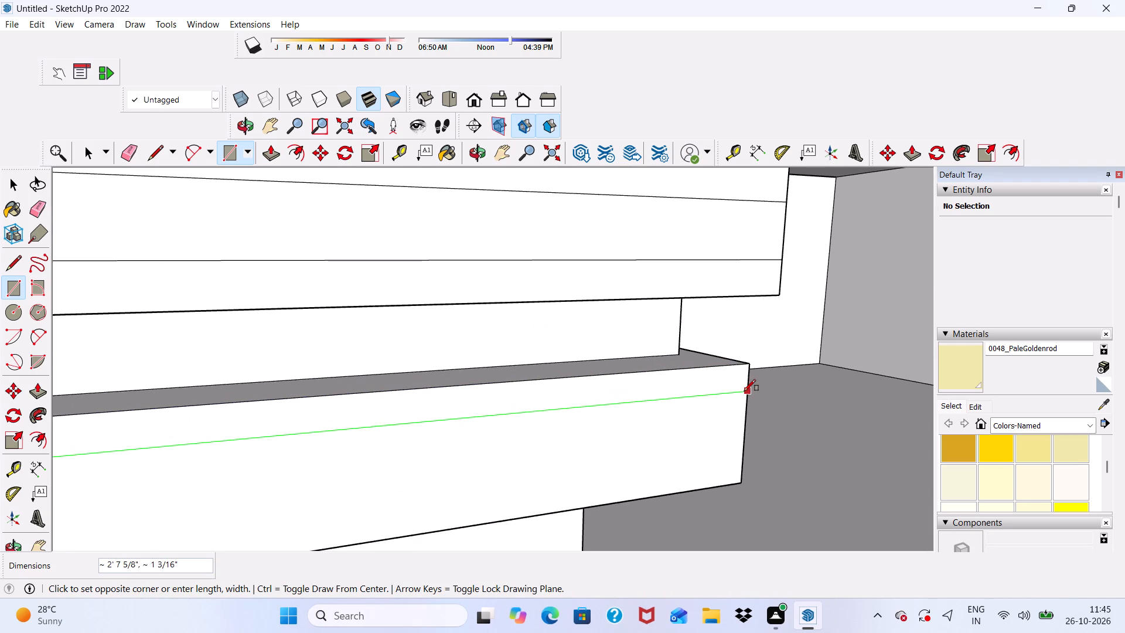
{"action": "left_click", "coordinate": [745, 391]}
Copy the bottom band's upper strip about 3 15/16" down to the lower edge of its front face.
{"action": "scroll", "coordinate": [734, 387], "scroll_direction": "down", "scroll_amount": 10}
{"action": "key", "text": "space"}
{"action": "scroll", "coordinate": [500, 413], "scroll_direction": "up", "scroll_amount": 2}
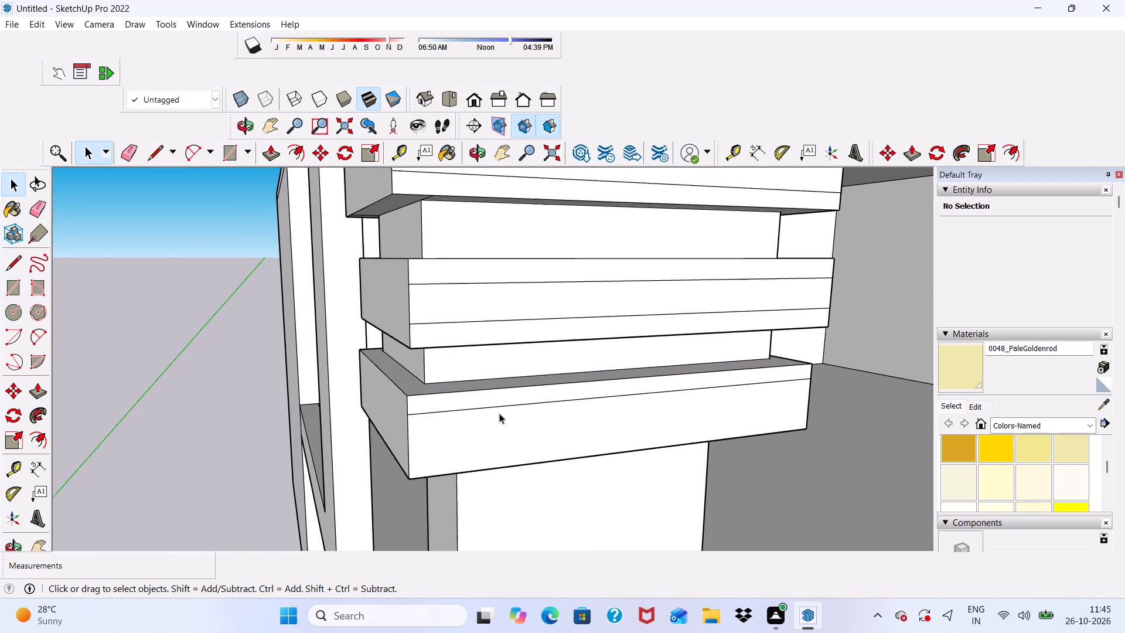
{"action": "scroll", "coordinate": [499, 413], "scroll_direction": "up", "scroll_amount": 2}
{"action": "double_click", "coordinate": [487, 397]}
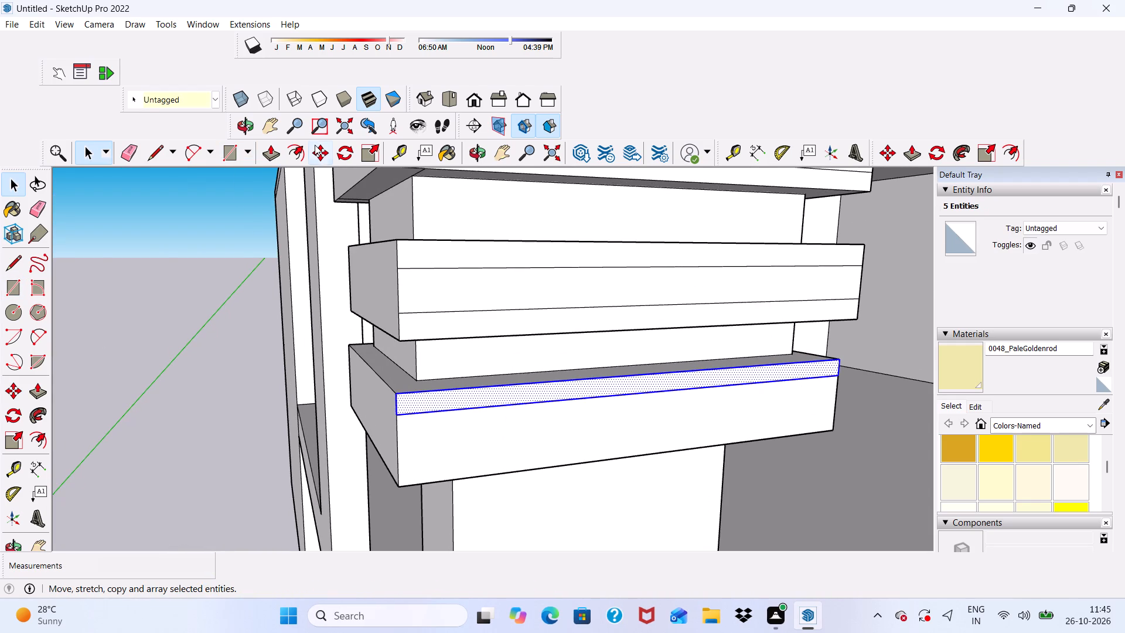
{"action": "left_click", "coordinate": [315, 145]}
{"action": "left_click", "coordinate": [499, 398]}
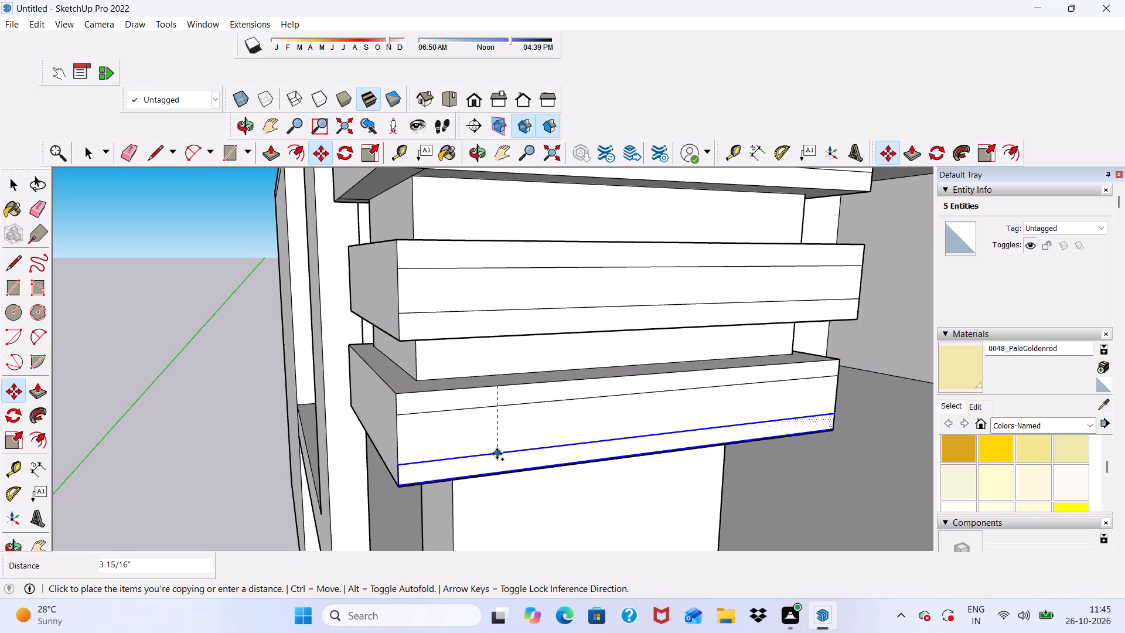
{"action": "scroll", "coordinate": [507, 452], "scroll_direction": "up", "scroll_amount": 5}
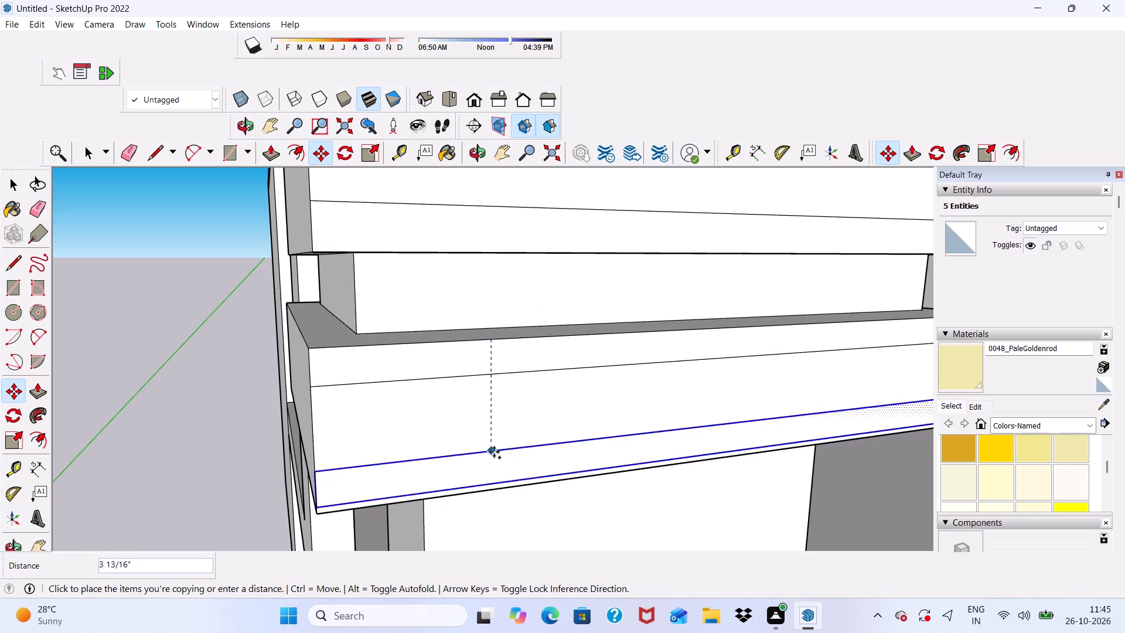
{"action": "left_click", "coordinate": [494, 457]}
{"action": "scroll", "coordinate": [482, 433], "scroll_direction": "down", "scroll_amount": 11}
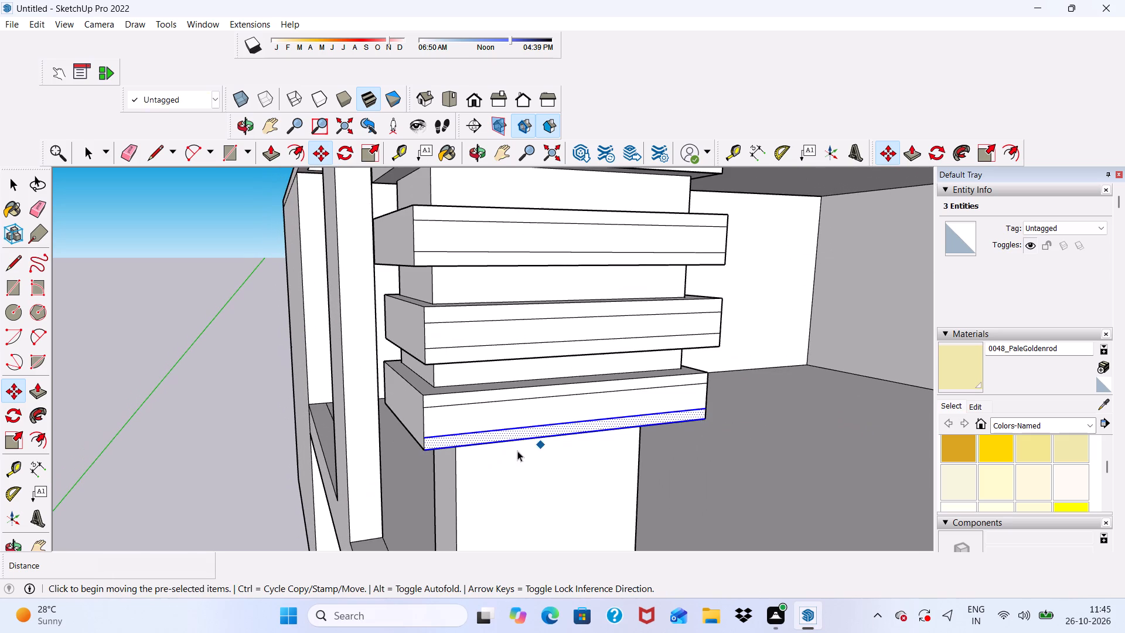
{"action": "key", "text": "space"}
{"action": "left_click", "coordinate": [253, 387]}
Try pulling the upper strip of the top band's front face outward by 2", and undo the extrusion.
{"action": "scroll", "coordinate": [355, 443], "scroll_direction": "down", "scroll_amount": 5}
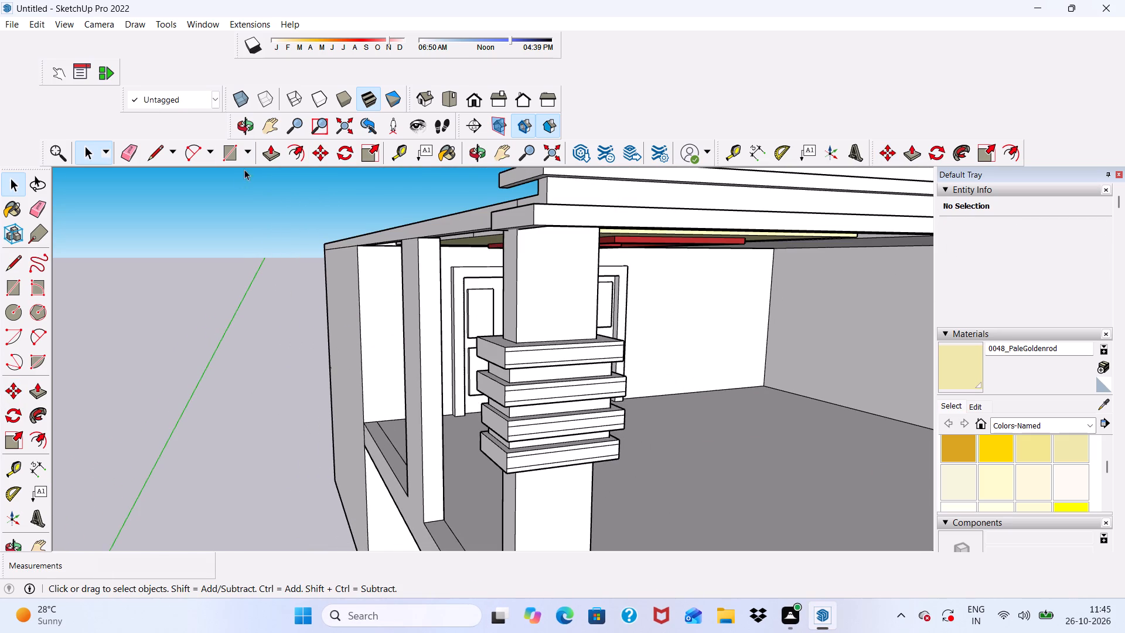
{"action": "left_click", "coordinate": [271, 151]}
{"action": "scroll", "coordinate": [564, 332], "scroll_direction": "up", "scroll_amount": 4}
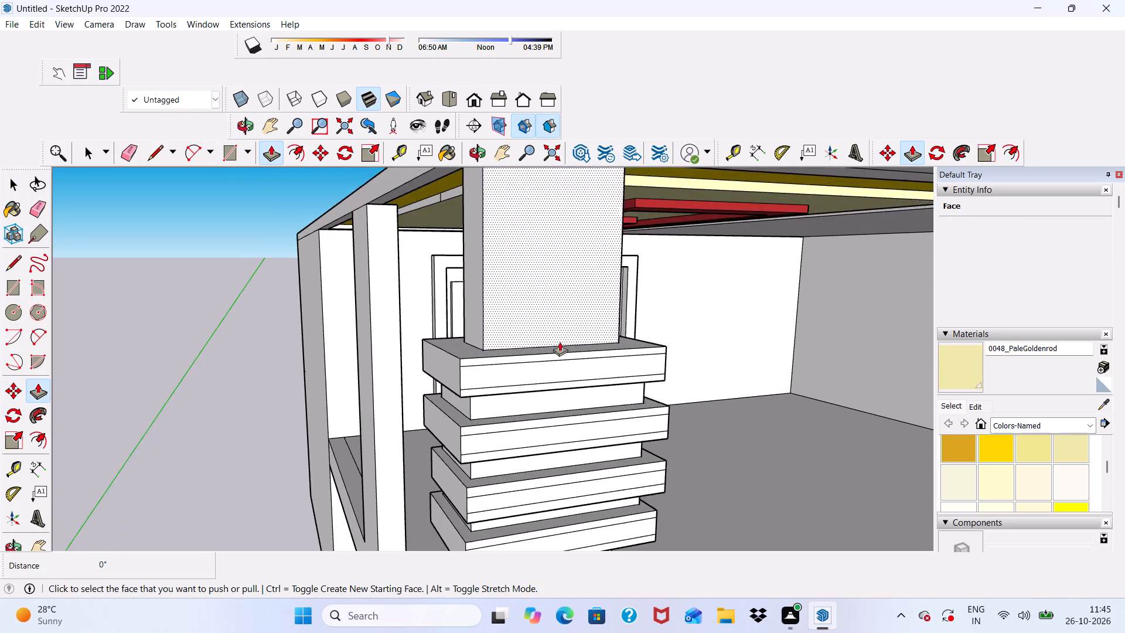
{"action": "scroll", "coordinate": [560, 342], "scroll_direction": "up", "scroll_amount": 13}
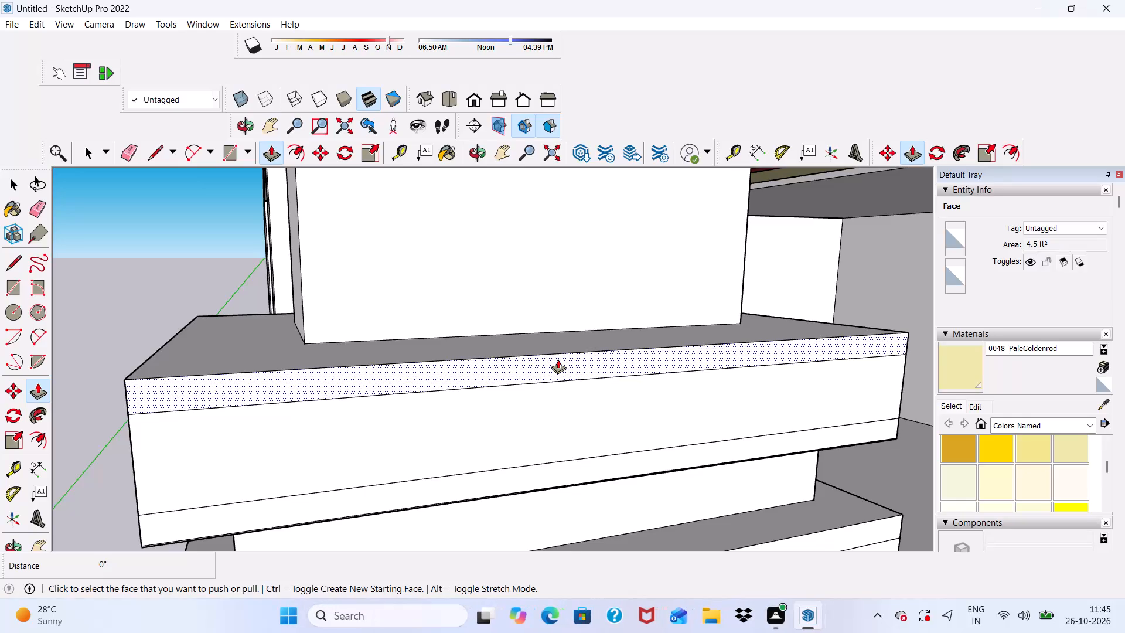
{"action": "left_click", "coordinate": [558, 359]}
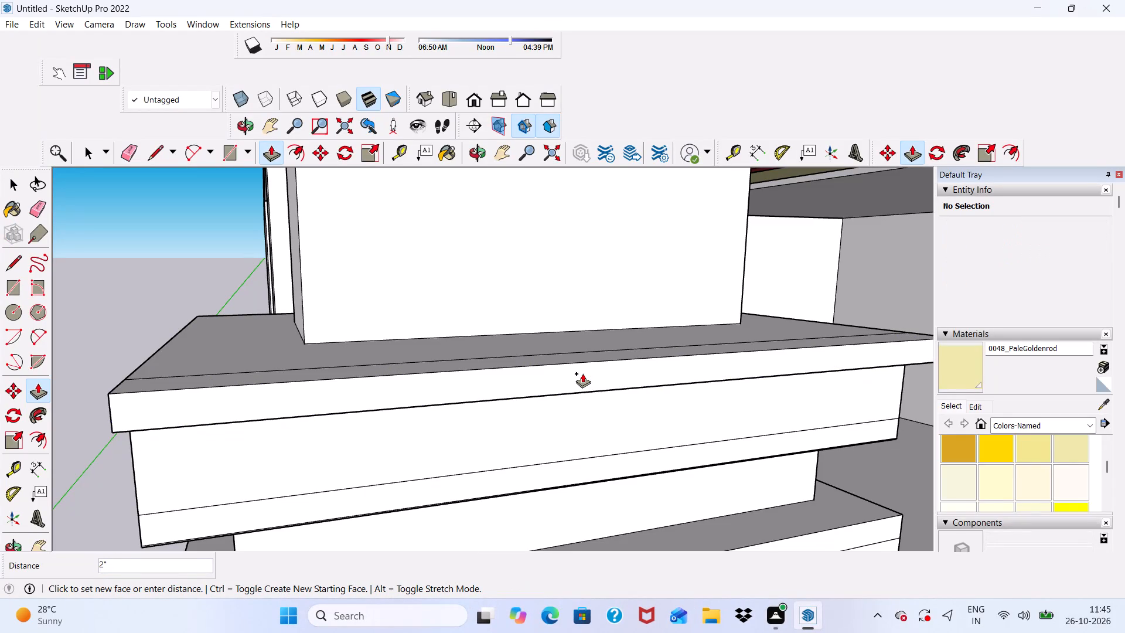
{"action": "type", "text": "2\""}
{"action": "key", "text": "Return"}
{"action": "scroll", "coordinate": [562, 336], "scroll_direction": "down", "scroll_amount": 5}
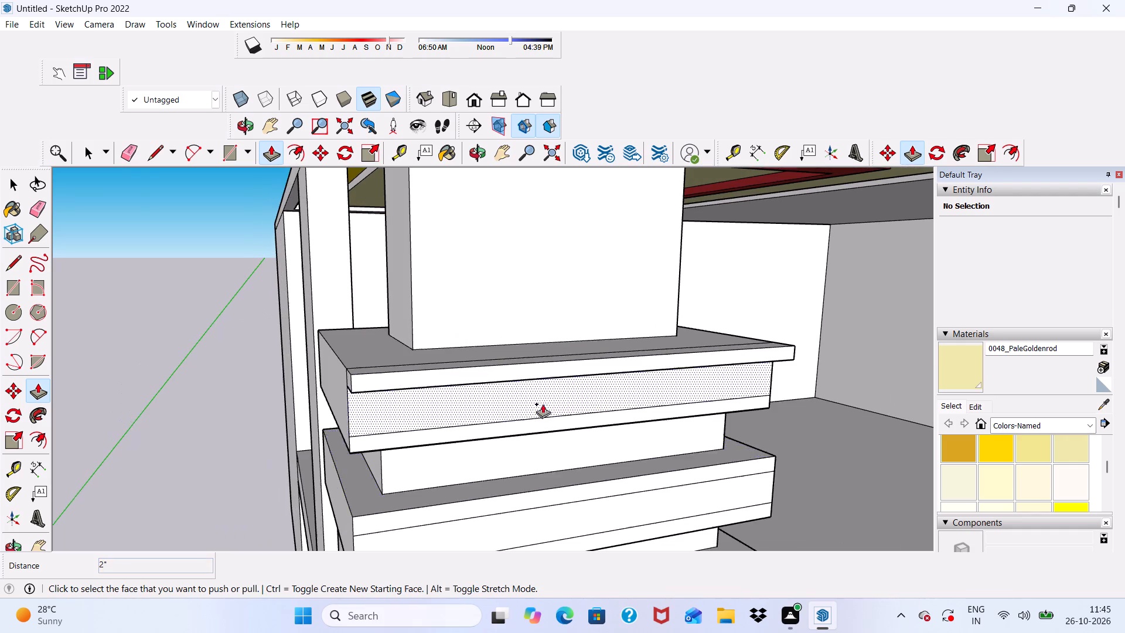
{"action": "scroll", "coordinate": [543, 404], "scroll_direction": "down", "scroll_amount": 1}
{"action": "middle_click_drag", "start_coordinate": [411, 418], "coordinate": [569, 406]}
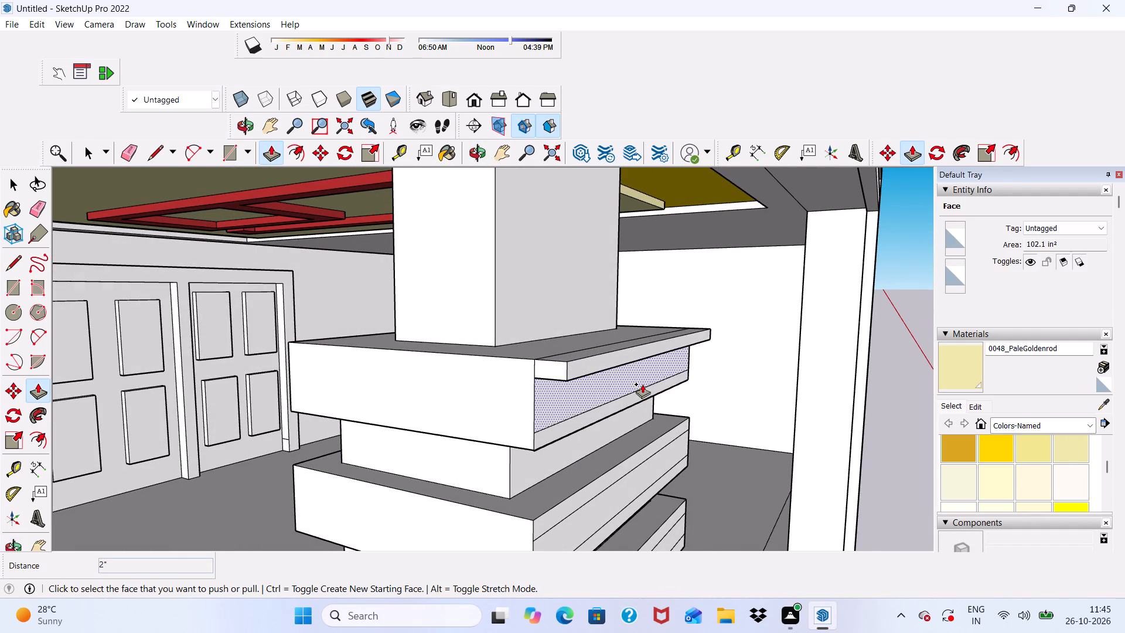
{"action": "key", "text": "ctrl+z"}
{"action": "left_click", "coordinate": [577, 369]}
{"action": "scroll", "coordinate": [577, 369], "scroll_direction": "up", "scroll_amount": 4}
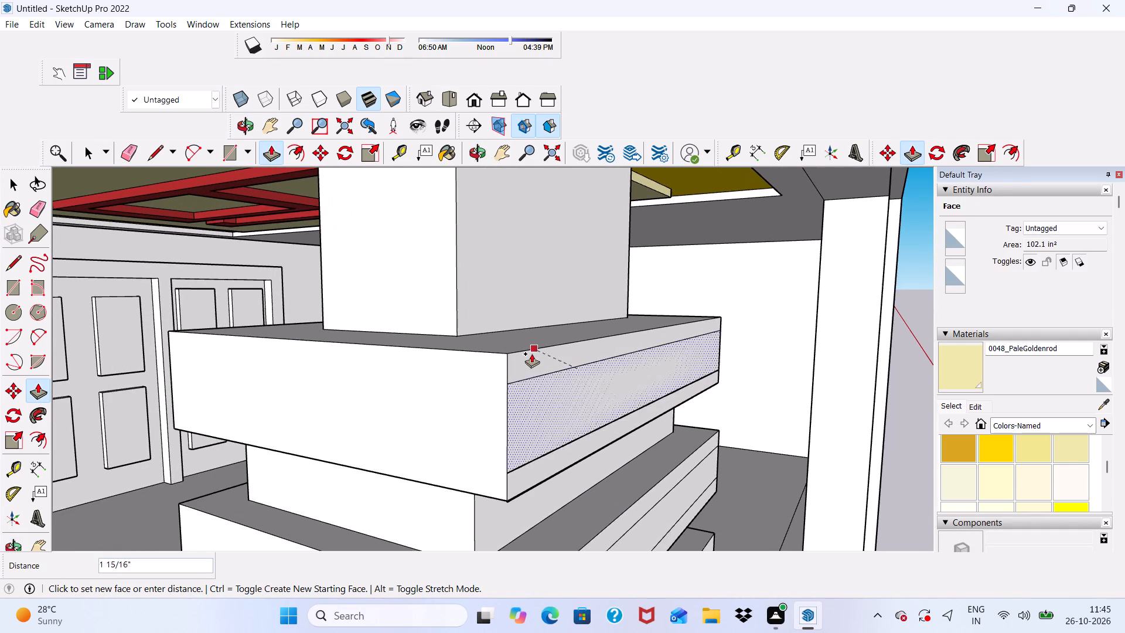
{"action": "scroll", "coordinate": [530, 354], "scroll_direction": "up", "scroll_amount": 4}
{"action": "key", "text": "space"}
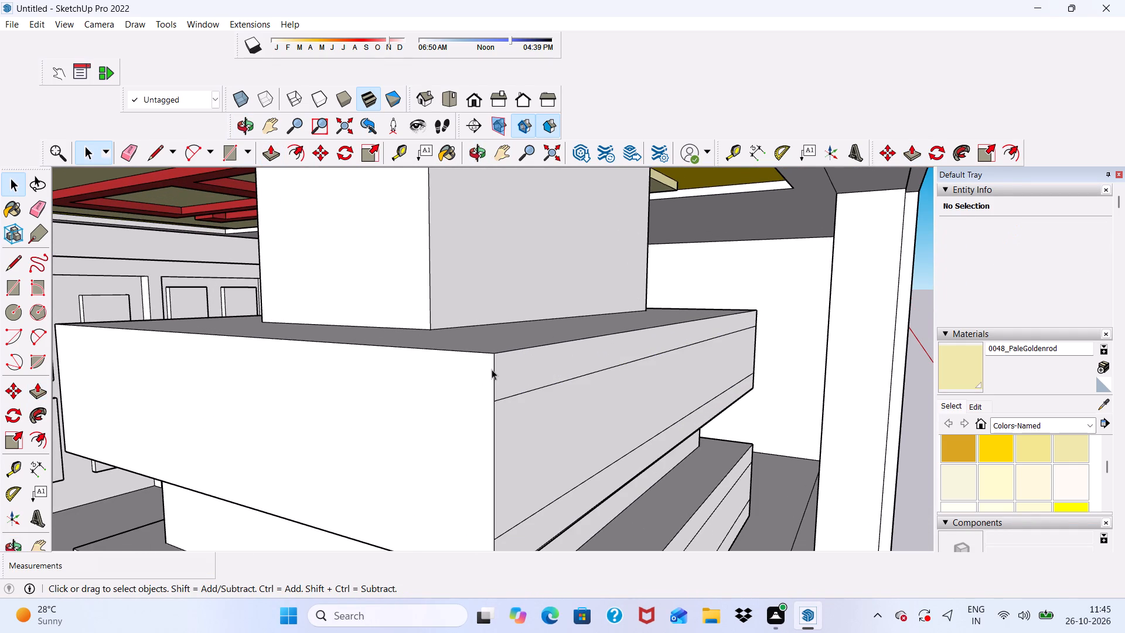
Extrude the upper strip of the top band's front face outward by 1".
{"action": "left_click", "coordinate": [491, 370]}
{"action": "left_click", "coordinate": [514, 380]}
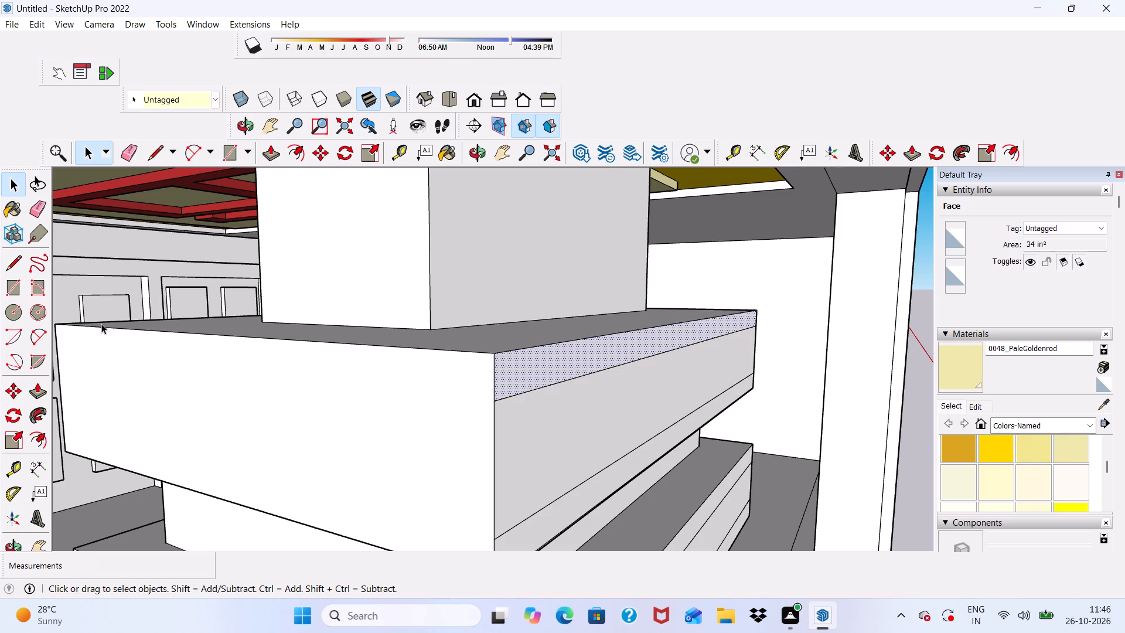
{"action": "left_click", "coordinate": [279, 155]}
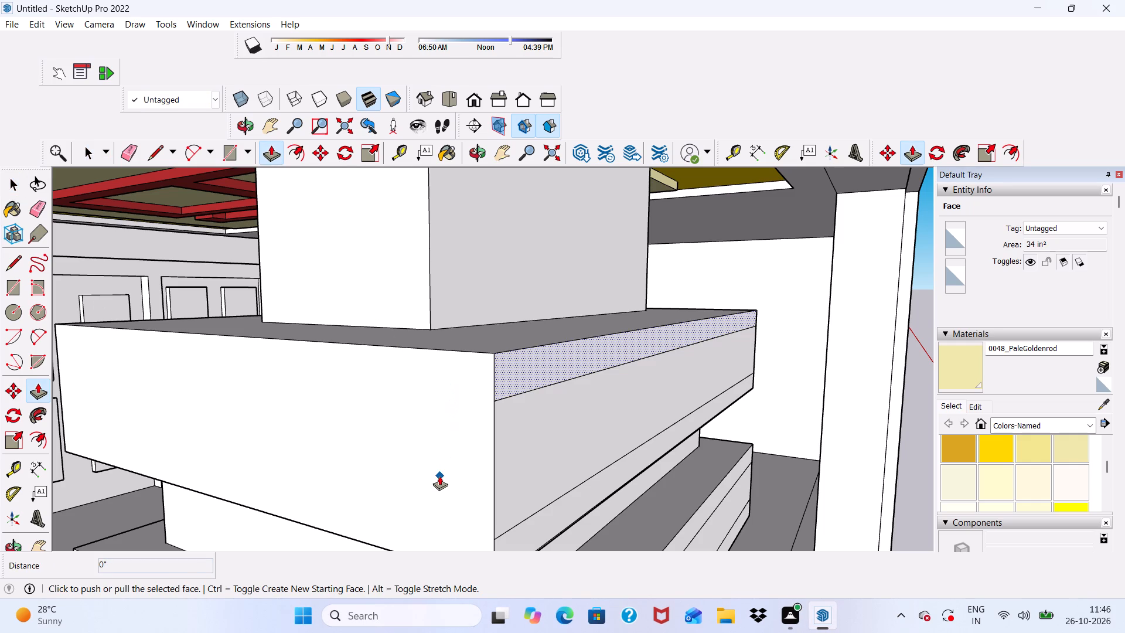
{"action": "scroll", "coordinate": [514, 384], "scroll_direction": "up", "scroll_amount": 4}
{"action": "left_click", "coordinate": [512, 372]}
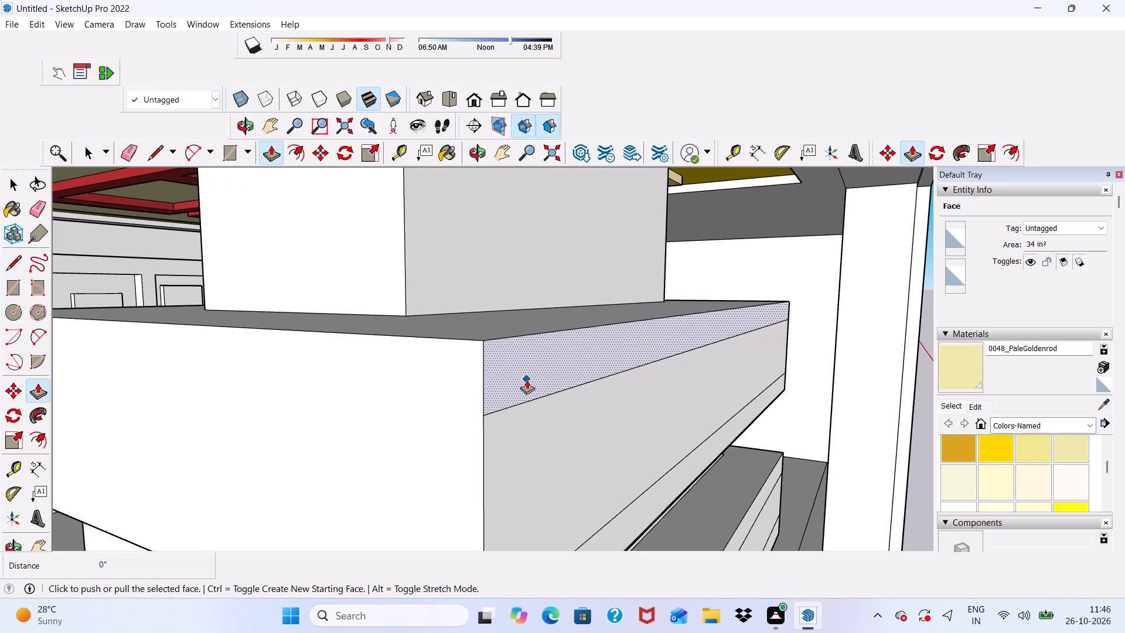
{"action": "left_click", "coordinate": [506, 348]}
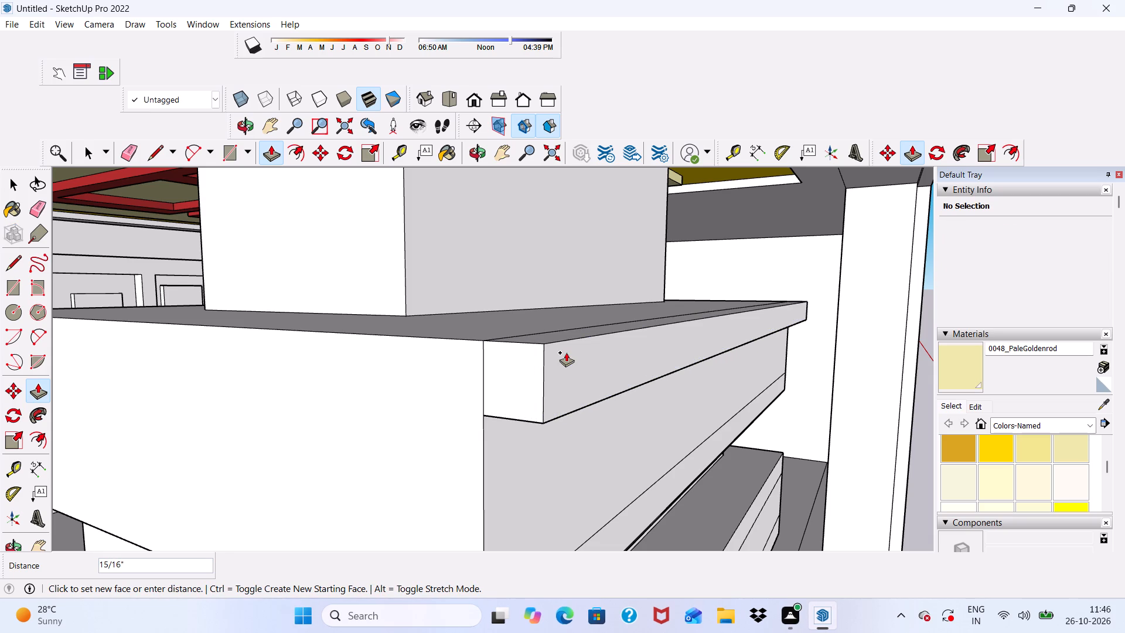
{"action": "key", "text": "2"}
{"action": "key", "text": "shift+quotedbl"}
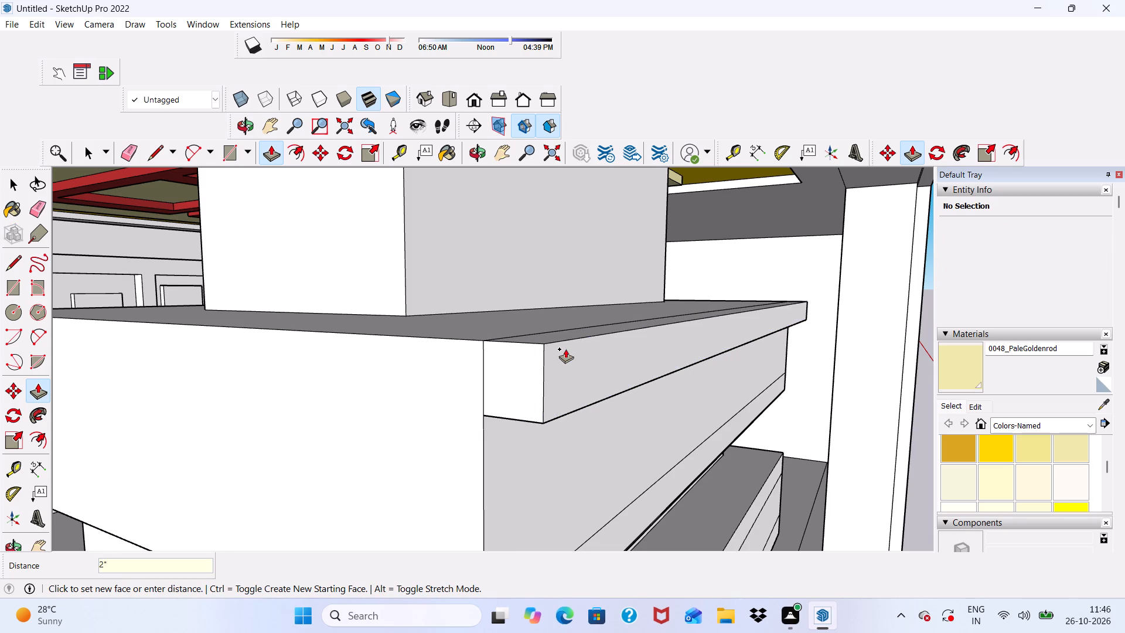
{"action": "key", "text": "BackSpace"}
{"action": "key", "text": "BackSpace"}
{"action": "type", "text": "1\""}
{"action": "key", "text": "Return"}
{"action": "scroll", "coordinate": [567, 339], "scroll_direction": "down", "scroll_amount": 8}
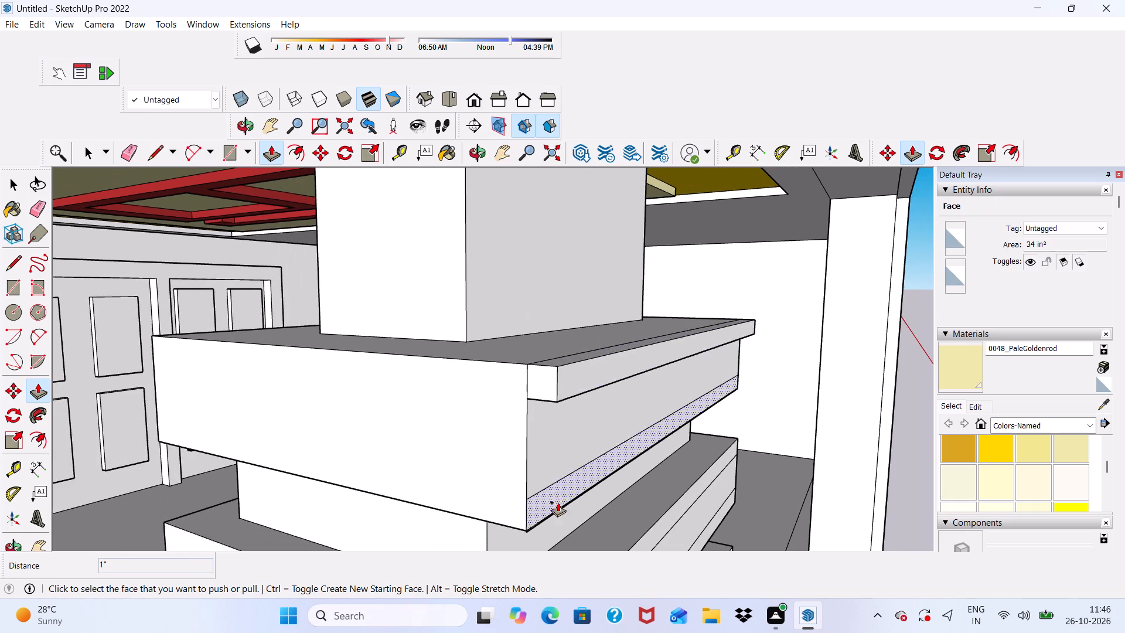
Extrude the top band's lower front strip outward by 1", matching the projection of its upper strip.
{"action": "scroll", "coordinate": [546, 520], "scroll_direction": "up", "scroll_amount": 5}
{"action": "left_click", "coordinate": [542, 498]}
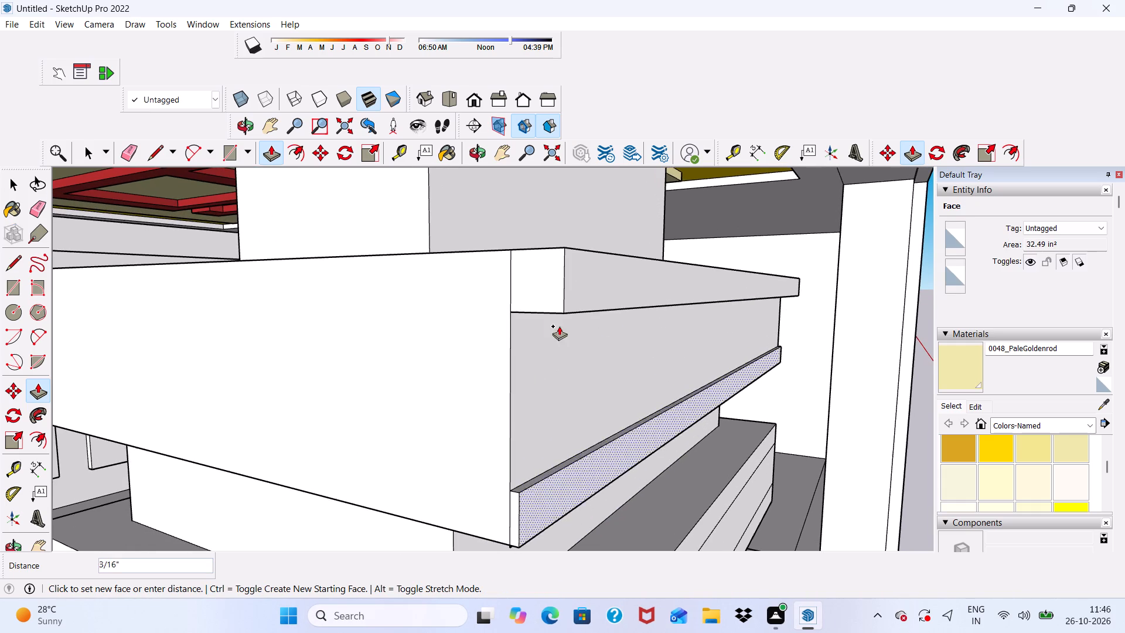
{"action": "left_click", "coordinate": [568, 304]}
Extend the underside of the top band's lower trim strip down about 1/16" to meet the band's underside.
{"action": "scroll", "coordinate": [570, 327], "scroll_direction": "down", "scroll_amount": 3}
{"action": "middle_click_drag", "start_coordinate": [568, 365], "coordinate": [528, 156]}
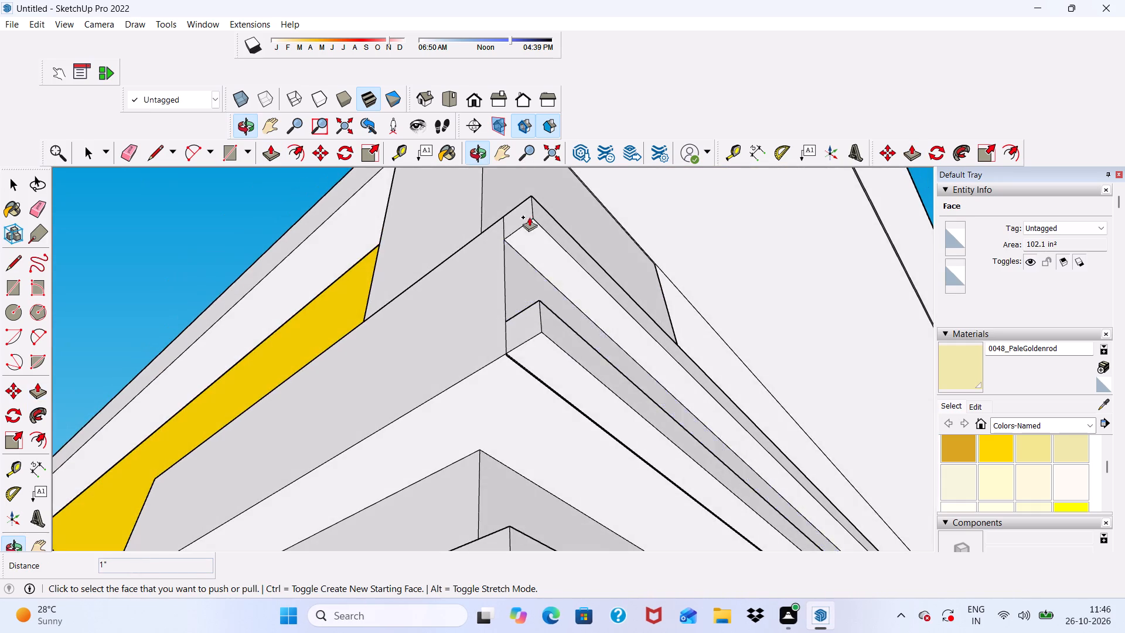
{"action": "scroll", "coordinate": [500, 456], "scroll_direction": "up", "scroll_amount": 4}
{"action": "scroll", "coordinate": [554, 314], "scroll_direction": "up", "scroll_amount": 4}
{"action": "left_click", "coordinate": [554, 314]}
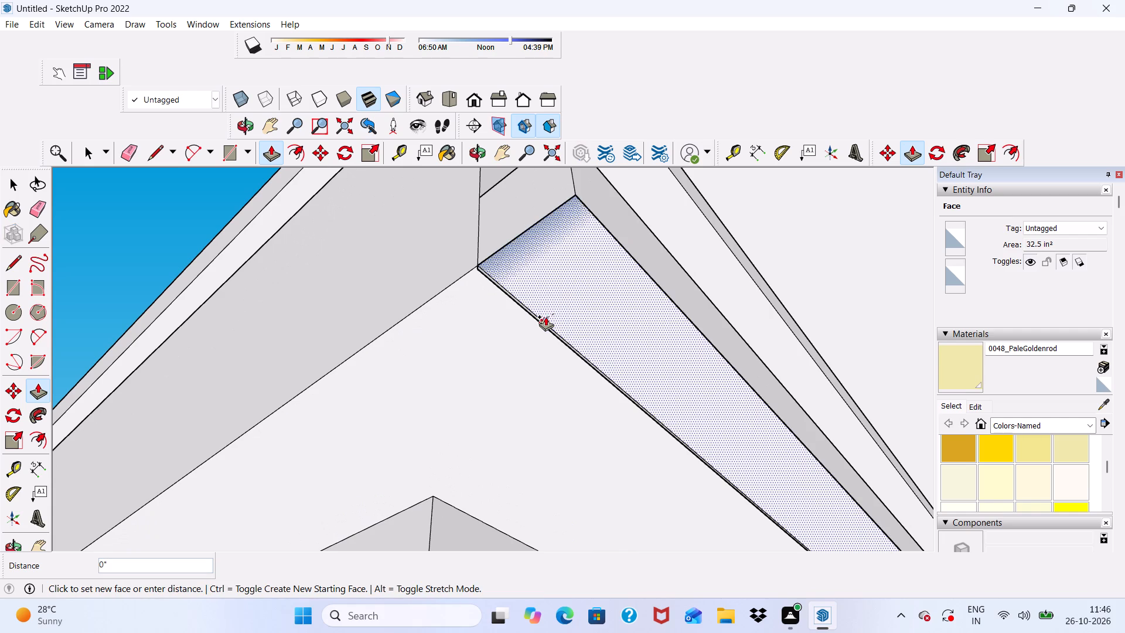
{"action": "left_click", "coordinate": [504, 319]}
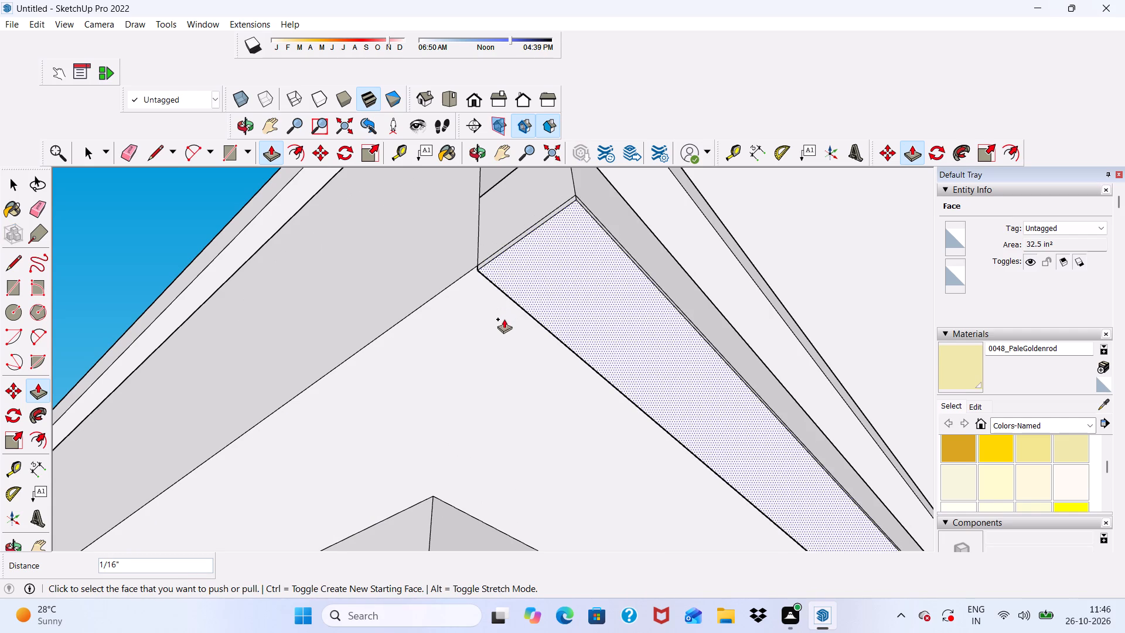
Extrude the upper strip of the second band's front face outward by 1".
{"action": "scroll", "coordinate": [524, 285], "scroll_direction": "down", "scroll_amount": 9}
{"action": "middle_click_drag", "start_coordinate": [595, 391], "coordinate": [594, 522]}
{"action": "scroll", "coordinate": [594, 522], "scroll_direction": "up", "scroll_amount": 1}
{"action": "scroll", "coordinate": [480, 436], "scroll_direction": "down", "scroll_amount": 7}
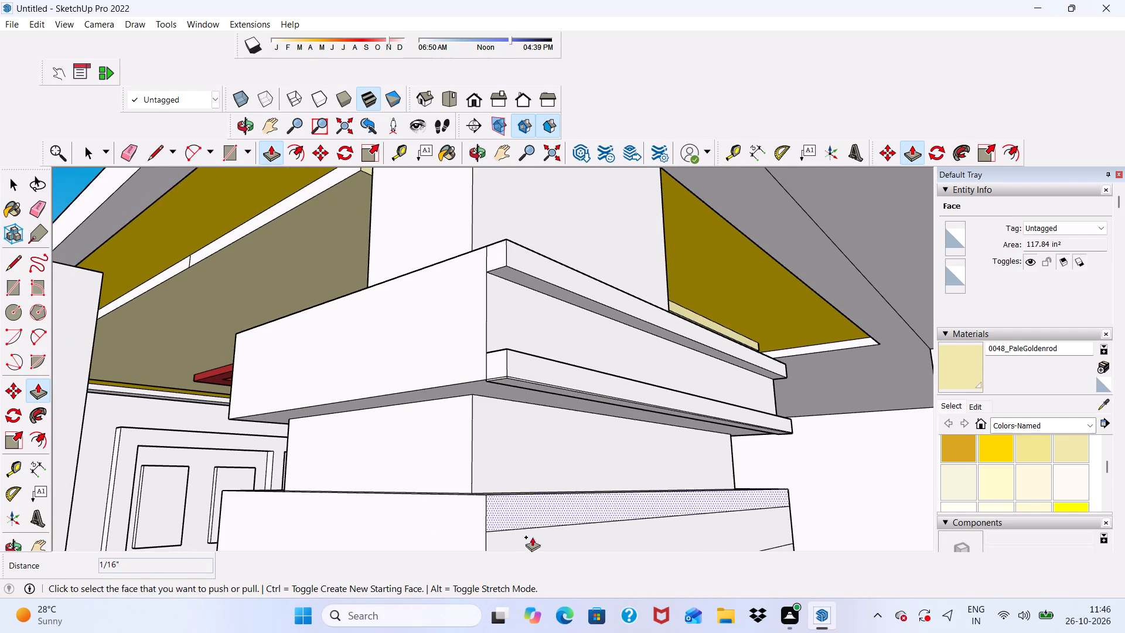
{"action": "scroll", "coordinate": [515, 524], "scroll_direction": "up", "scroll_amount": 6}
{"action": "left_click", "coordinate": [504, 512]}
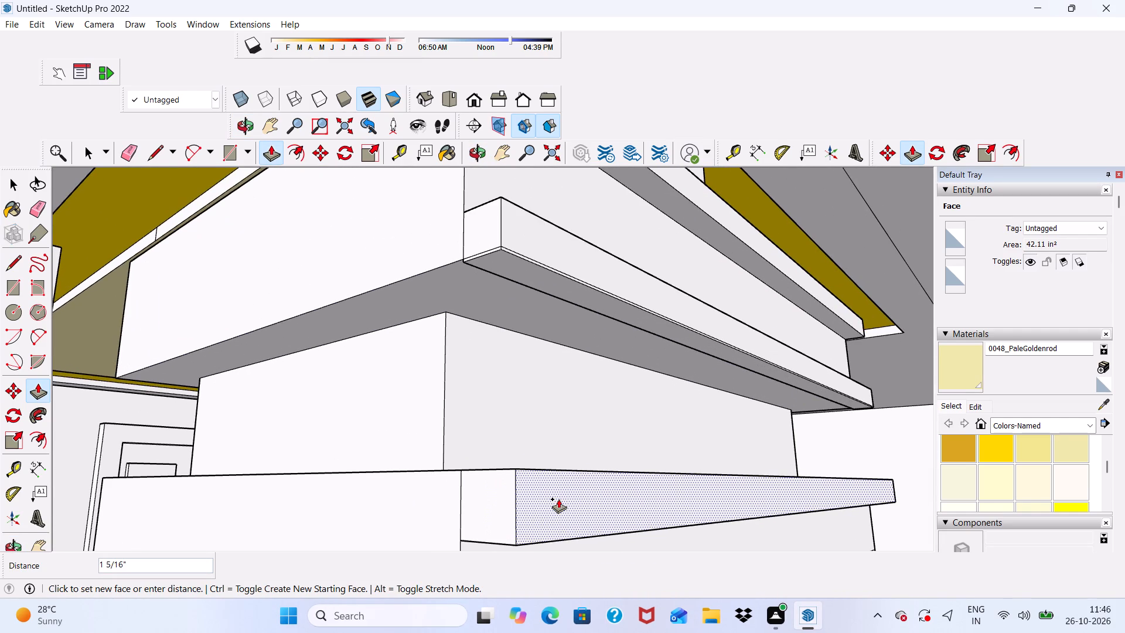
{"action": "key", "text": "1"}
{"action": "key", "text": "shift+quotedbl"}
{"action": "key", "text": "Return"}
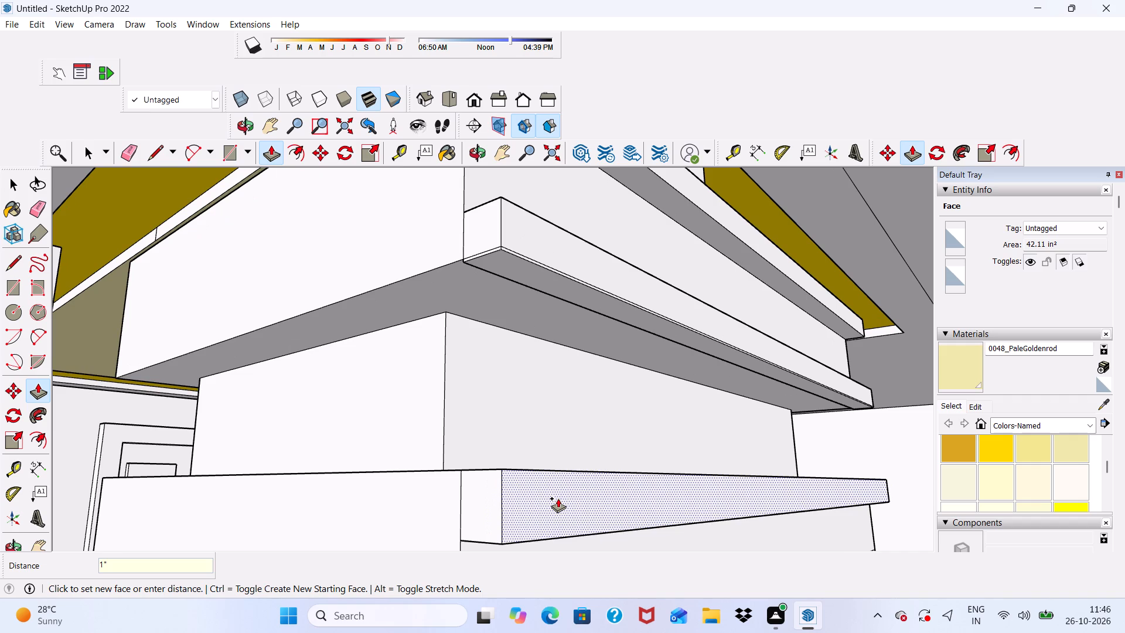
Extrude the second band's lower front strip outward by 1", aligned with the trim strip above it.
{"action": "scroll", "coordinate": [485, 468], "scroll_direction": "down", "scroll_amount": 5}
{"action": "scroll", "coordinate": [469, 403], "scroll_direction": "down", "scroll_amount": 3}
{"action": "scroll", "coordinate": [476, 405], "scroll_direction": "up", "scroll_amount": 1}
{"action": "scroll", "coordinate": [478, 404], "scroll_direction": "down", "scroll_amount": 5}
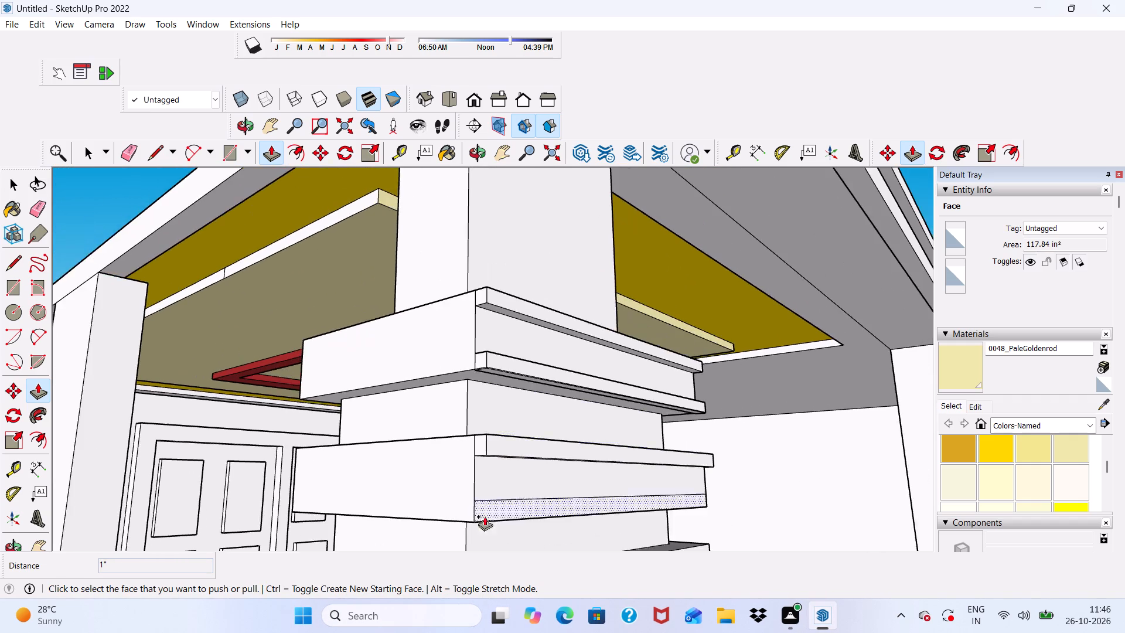
{"action": "scroll", "coordinate": [493, 527], "scroll_direction": "up", "scroll_amount": 10}
{"action": "left_click", "coordinate": [481, 486]}
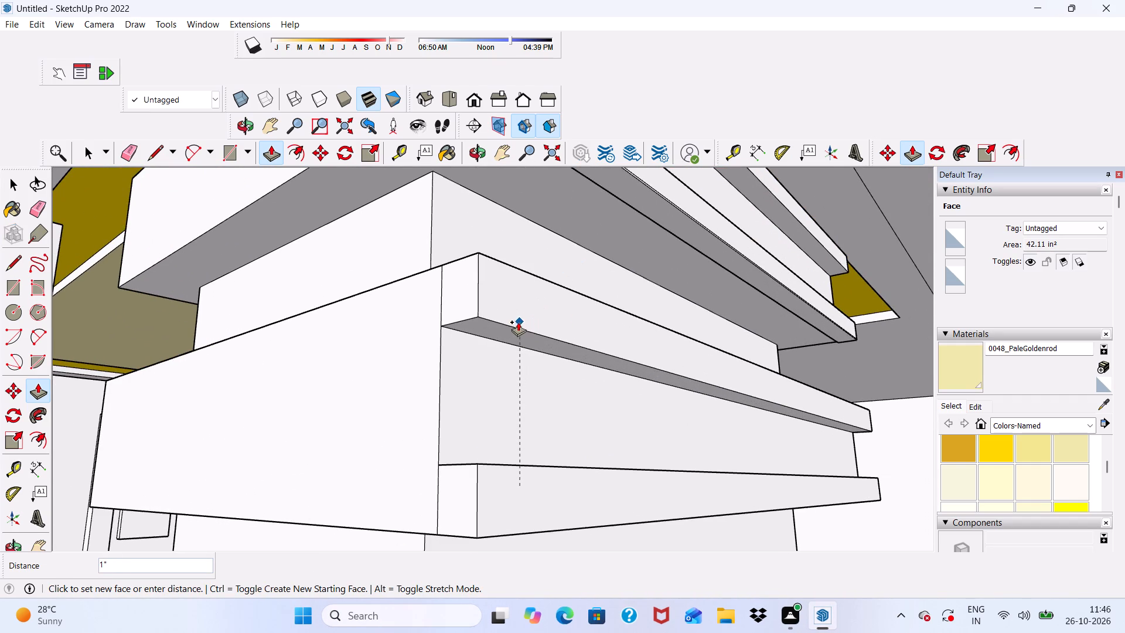
{"action": "left_click", "coordinate": [489, 320]}
Extrude the upper strip of the third band's front face outward by 1", in line with the trim above.
{"action": "scroll", "coordinate": [503, 365], "scroll_direction": "down", "scroll_amount": 9}
{"action": "scroll", "coordinate": [529, 452], "scroll_direction": "down", "scroll_amount": 2}
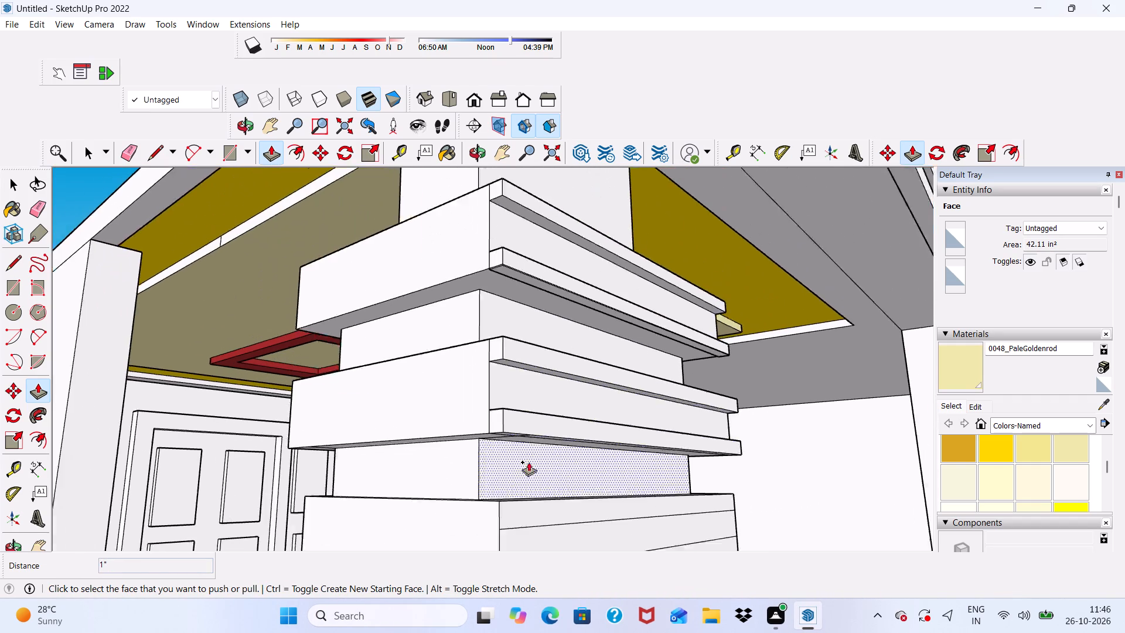
{"action": "scroll", "coordinate": [529, 462], "scroll_direction": "down", "scroll_amount": 1}
{"action": "scroll", "coordinate": [520, 489], "scroll_direction": "up", "scroll_amount": 4}
{"action": "scroll", "coordinate": [509, 462], "scroll_direction": "down", "scroll_amount": 6}
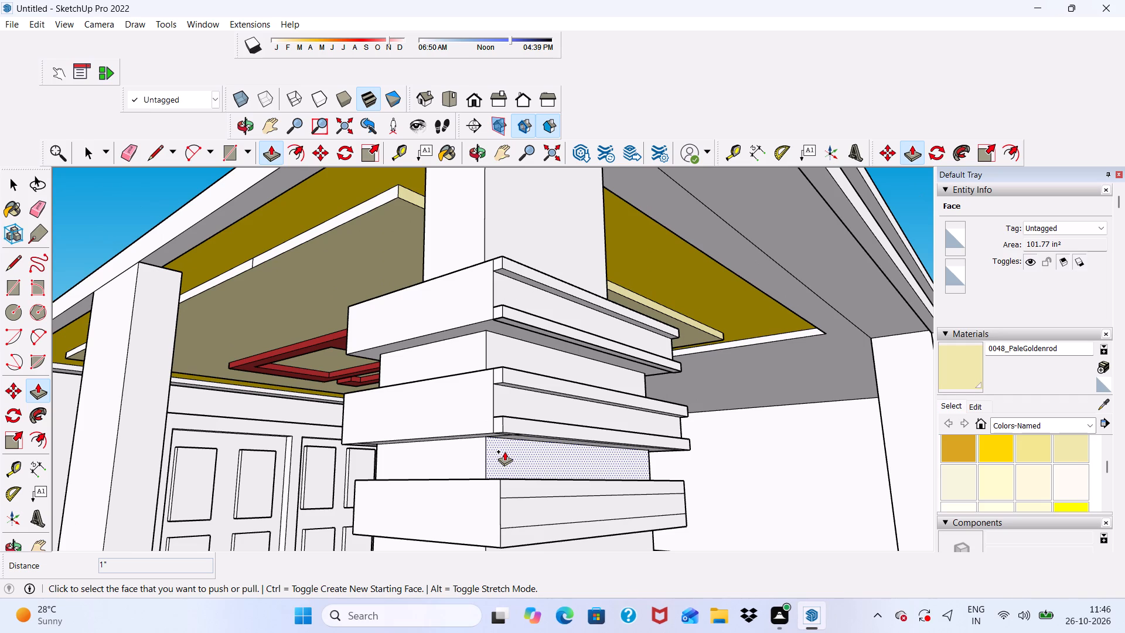
{"action": "scroll", "coordinate": [523, 464], "scroll_direction": "down", "scroll_amount": 3}
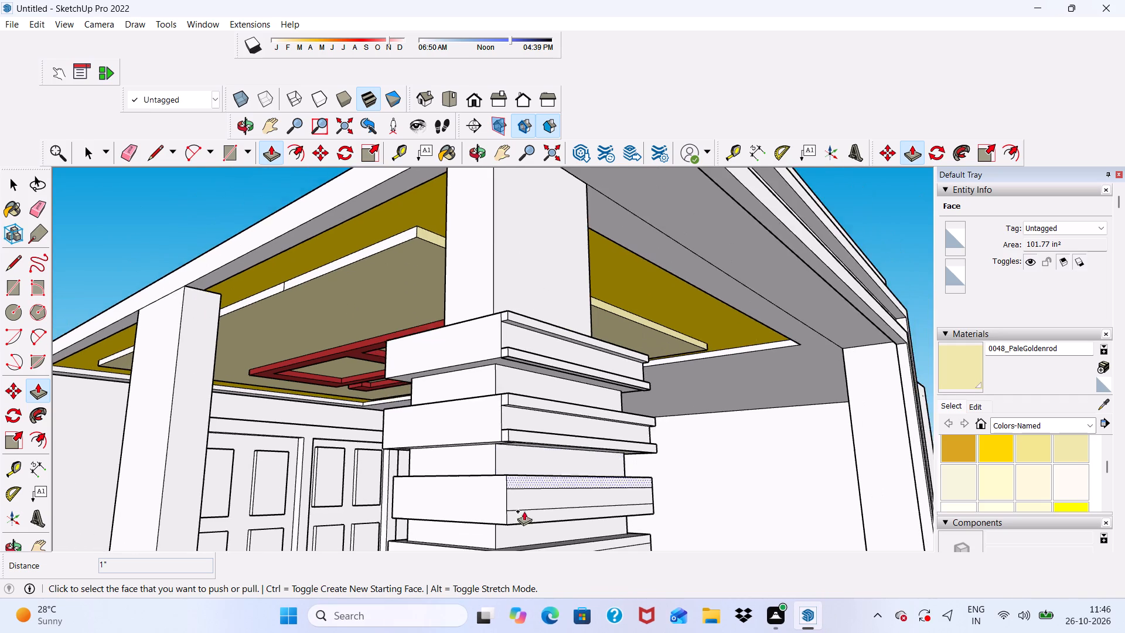
{"action": "scroll", "coordinate": [521, 516], "scroll_direction": "up", "scroll_amount": 9}
{"action": "scroll", "coordinate": [509, 448], "scroll_direction": "up", "scroll_amount": 5}
{"action": "left_click", "coordinate": [514, 452]}
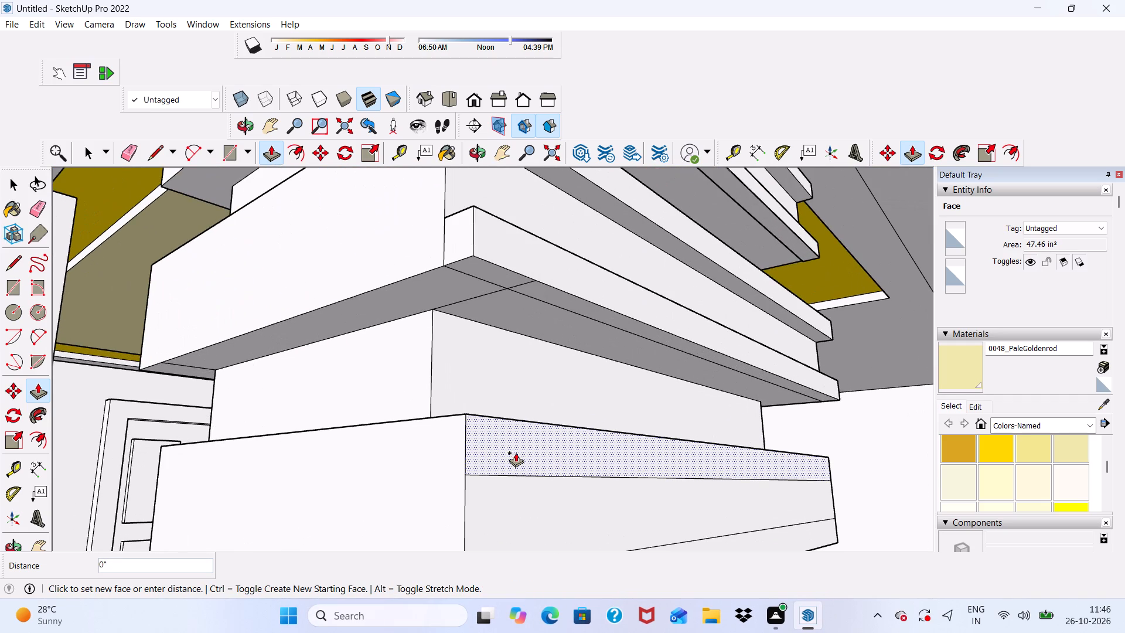
{"action": "left_click", "coordinate": [544, 278]}
Extrude the third band's lower front strip outward by 1", matching that band's upper trim strip.
{"action": "scroll", "coordinate": [543, 302], "scroll_direction": "down", "scroll_amount": 5}
{"action": "scroll", "coordinate": [531, 467], "scroll_direction": "up", "scroll_amount": 5}
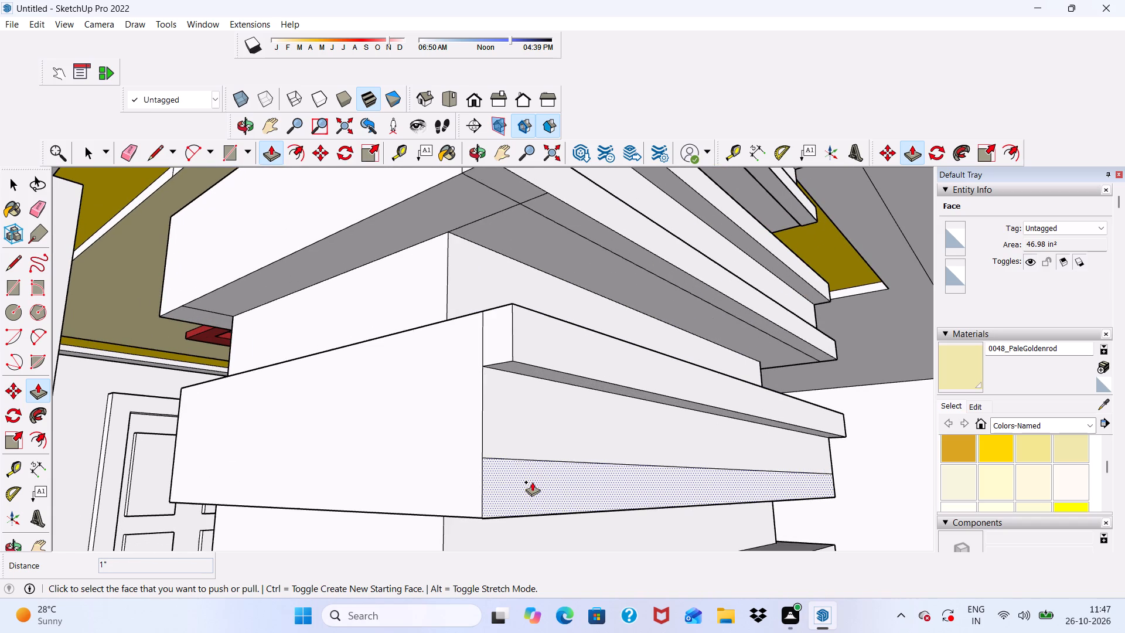
{"action": "left_click", "coordinate": [532, 489]}
{"action": "left_click", "coordinate": [604, 382]}
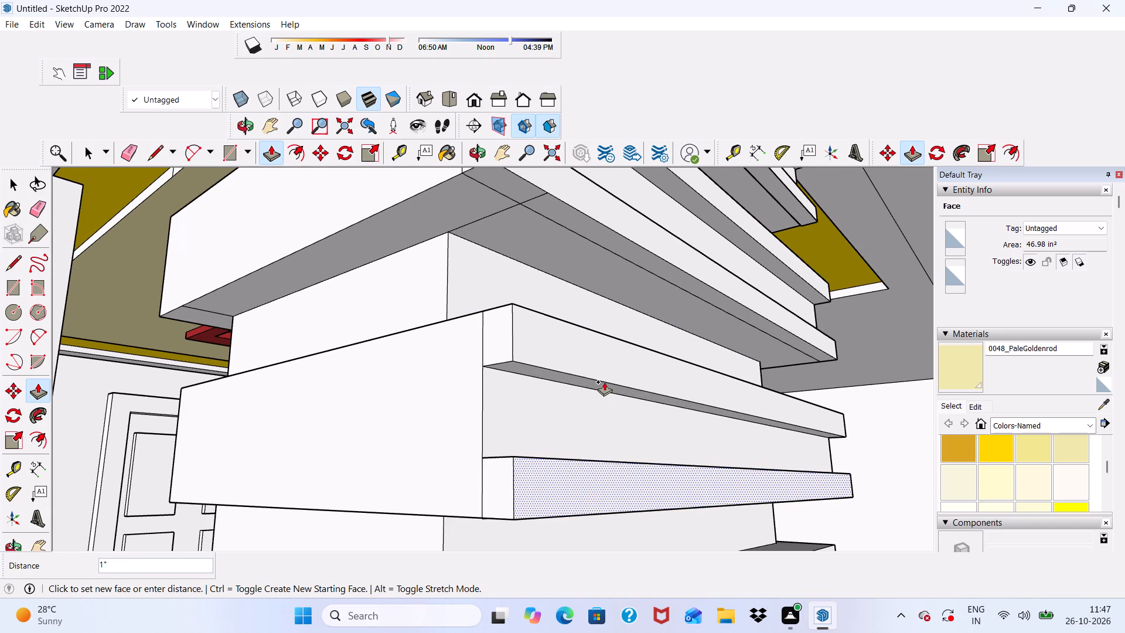
Pull the end face of the top band's upper trim strip slightly out past the band's side face.
{"action": "scroll", "coordinate": [596, 406], "scroll_direction": "down", "scroll_amount": 6}
{"action": "middle_click_drag", "start_coordinate": [479, 433], "coordinate": [624, 487]}
{"action": "scroll", "coordinate": [663, 340], "scroll_direction": "up", "scroll_amount": 5}
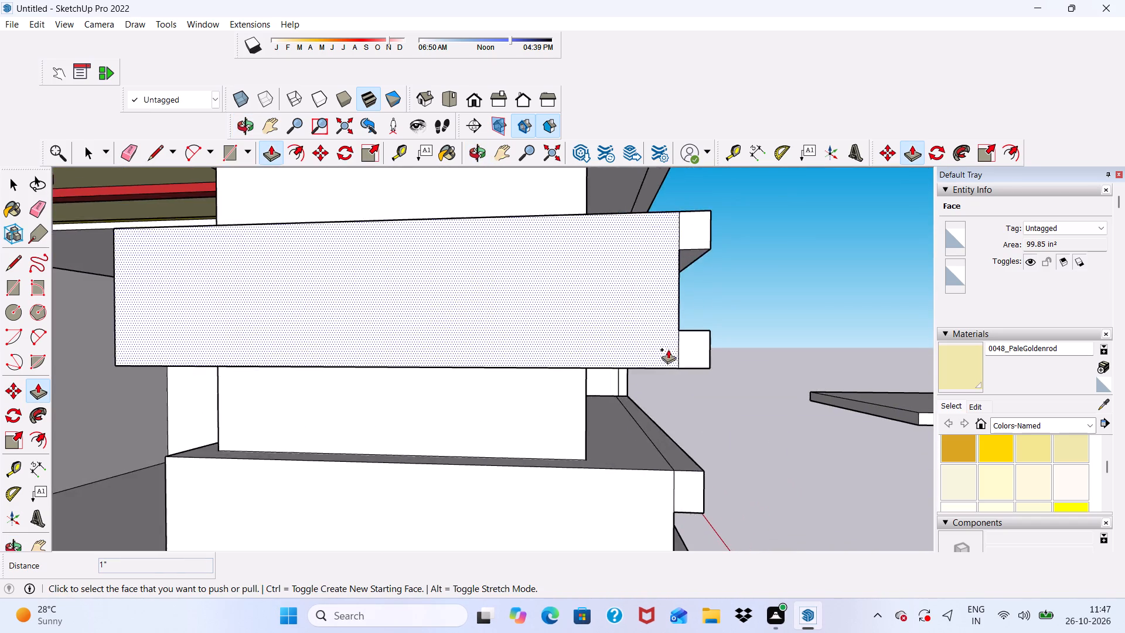
{"action": "scroll", "coordinate": [652, 393], "scroll_direction": "down", "scroll_amount": 9}
{"action": "scroll", "coordinate": [597, 382], "scroll_direction": "up", "scroll_amount": 4}
{"action": "scroll", "coordinate": [384, 509], "scroll_direction": "up", "scroll_amount": 4}
{"action": "scroll", "coordinate": [432, 456], "scroll_direction": "down", "scroll_amount": 5}
{"action": "scroll", "coordinate": [453, 500], "scroll_direction": "down", "scroll_amount": 3}
{"action": "scroll", "coordinate": [441, 532], "scroll_direction": "up", "scroll_amount": 20}
{"action": "scroll", "coordinate": [441, 532], "scroll_direction": "up", "scroll_amount": 9}
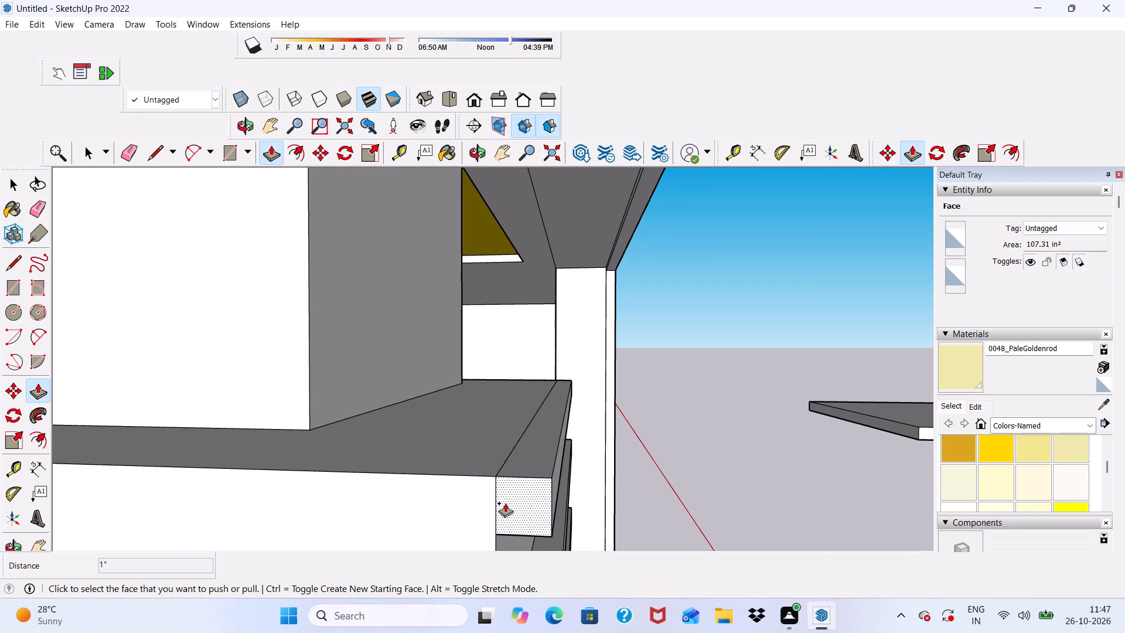
{"action": "left_click", "coordinate": [505, 503]}
{"action": "left_click", "coordinate": [500, 516]}
Extend the small inner face of the top band's upper trim about 1' 8 11/16" along the full side of the band.
{"action": "scroll", "coordinate": [399, 513], "scroll_direction": "down", "scroll_amount": 2}
{"action": "middle_click_drag", "start_coordinate": [378, 512], "coordinate": [499, 489]}
{"action": "scroll", "coordinate": [507, 507], "scroll_direction": "up", "scroll_amount": 5}
{"action": "left_click", "coordinate": [509, 503]}
{"action": "scroll", "coordinate": [435, 463], "scroll_direction": "down", "scroll_amount": 11}
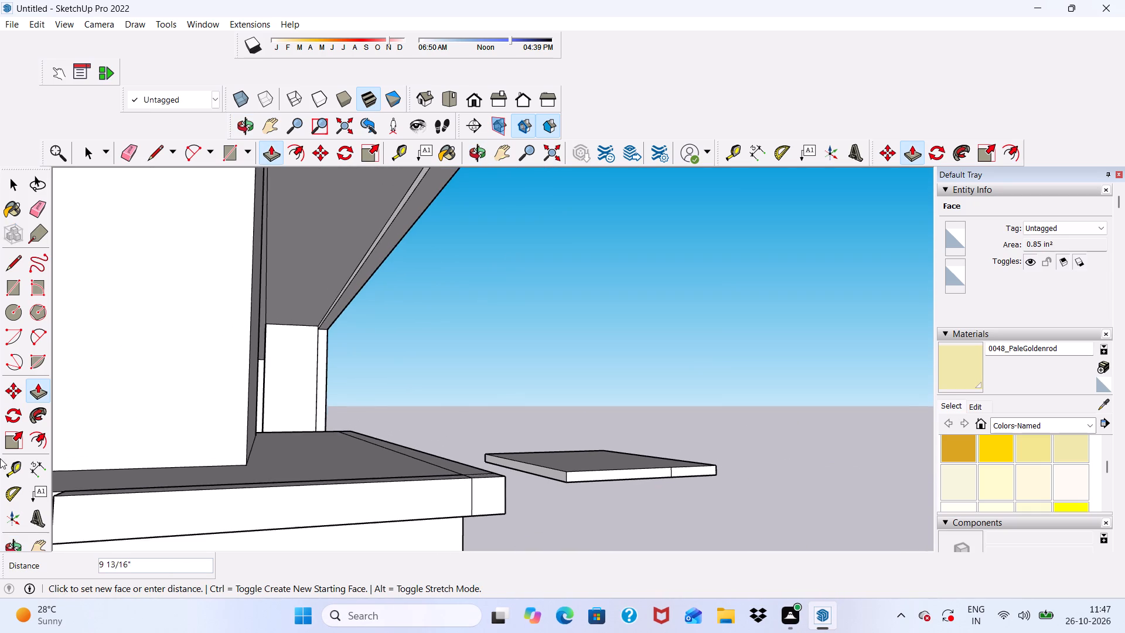
{"action": "scroll", "coordinate": [15, 471], "scroll_direction": "down", "scroll_amount": 11}
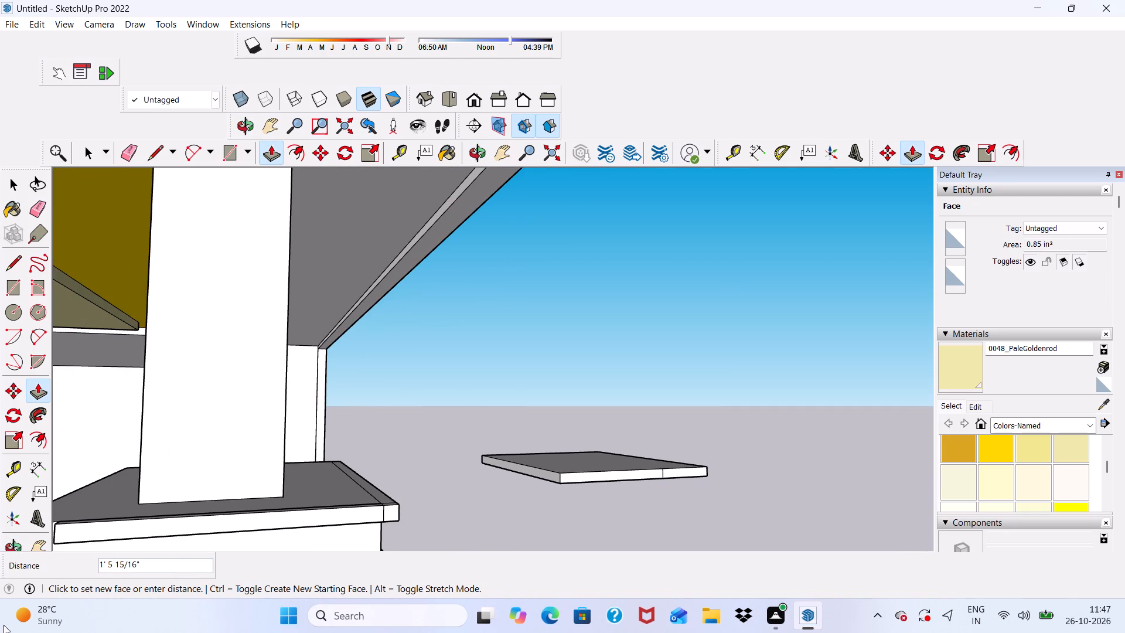
{"action": "scroll", "coordinate": [0, 618], "scroll_direction": "down", "scroll_amount": 6}
{"action": "scroll", "coordinate": [121, 587], "scroll_direction": "down", "scroll_amount": 3}
{"action": "scroll", "coordinate": [136, 493], "scroll_direction": "down", "scroll_amount": 3}
{"action": "scroll", "coordinate": [207, 503], "scroll_direction": "down", "scroll_amount": 5}
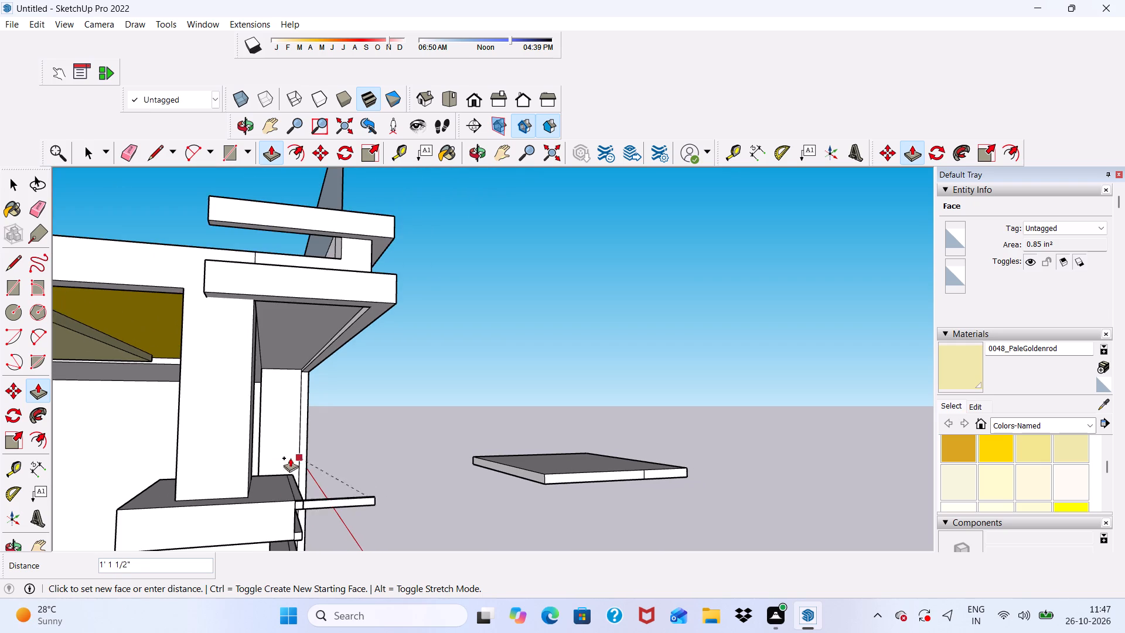
{"action": "scroll", "coordinate": [117, 511], "scroll_direction": "up", "scroll_amount": 6}
{"action": "middle_click_drag", "start_coordinate": [123, 526], "coordinate": [161, 515]}
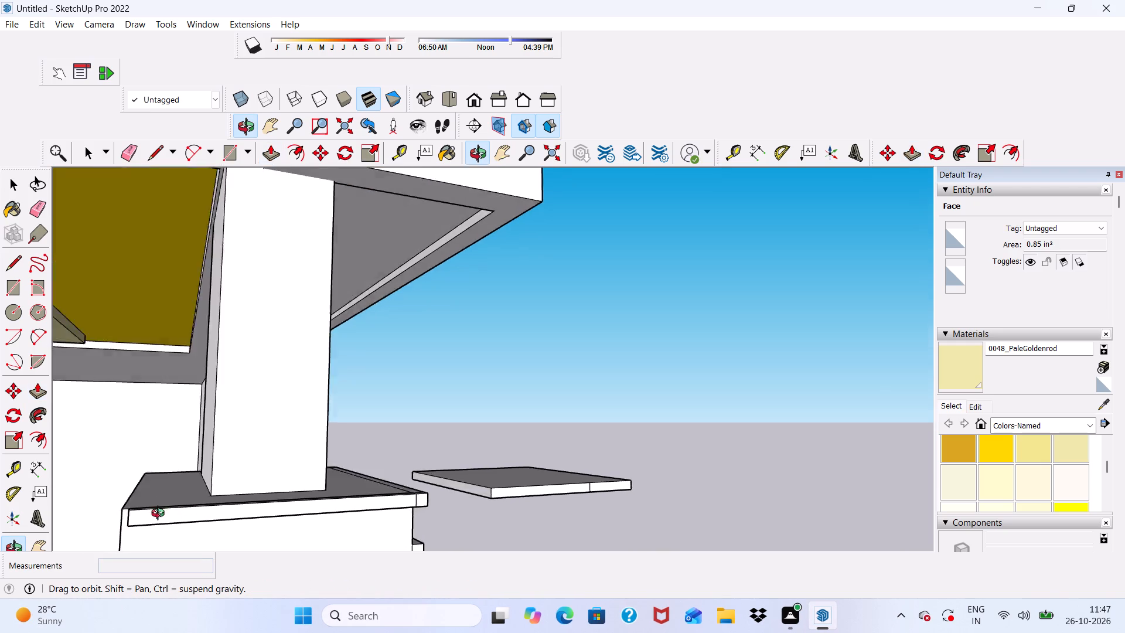
{"action": "middle_click_drag", "start_coordinate": [161, 515], "coordinate": [292, 462]}
{"action": "left_click", "coordinate": [292, 438]}
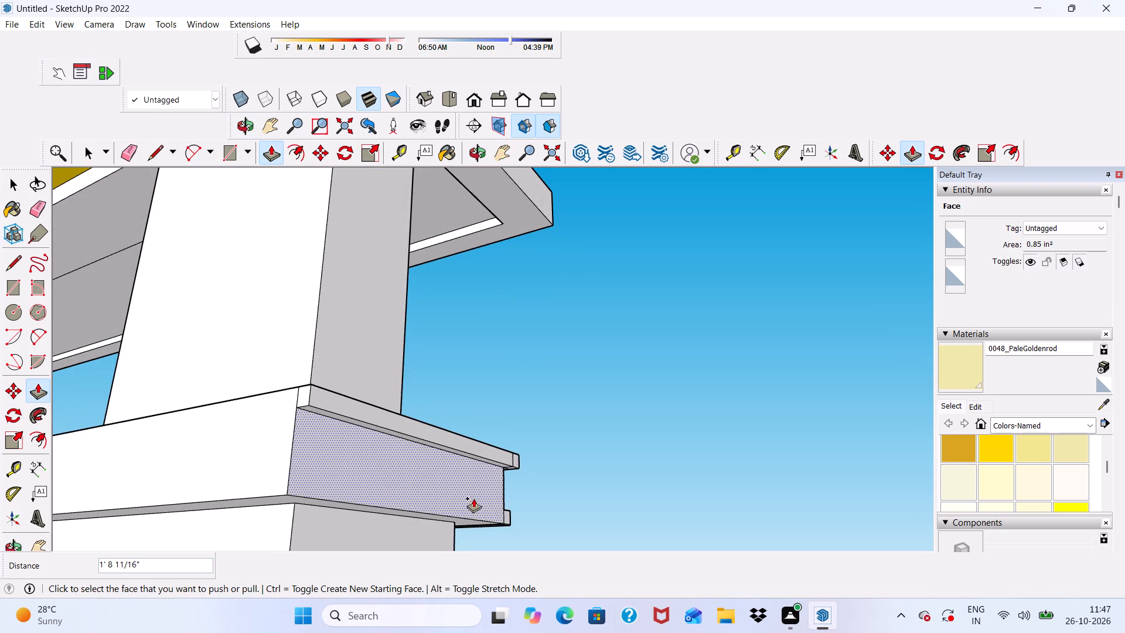
Pull the end face of the top band's lower trim strip about 3/8" out past the band's side face.
{"action": "scroll", "coordinate": [486, 506], "scroll_direction": "up", "scroll_amount": 14}
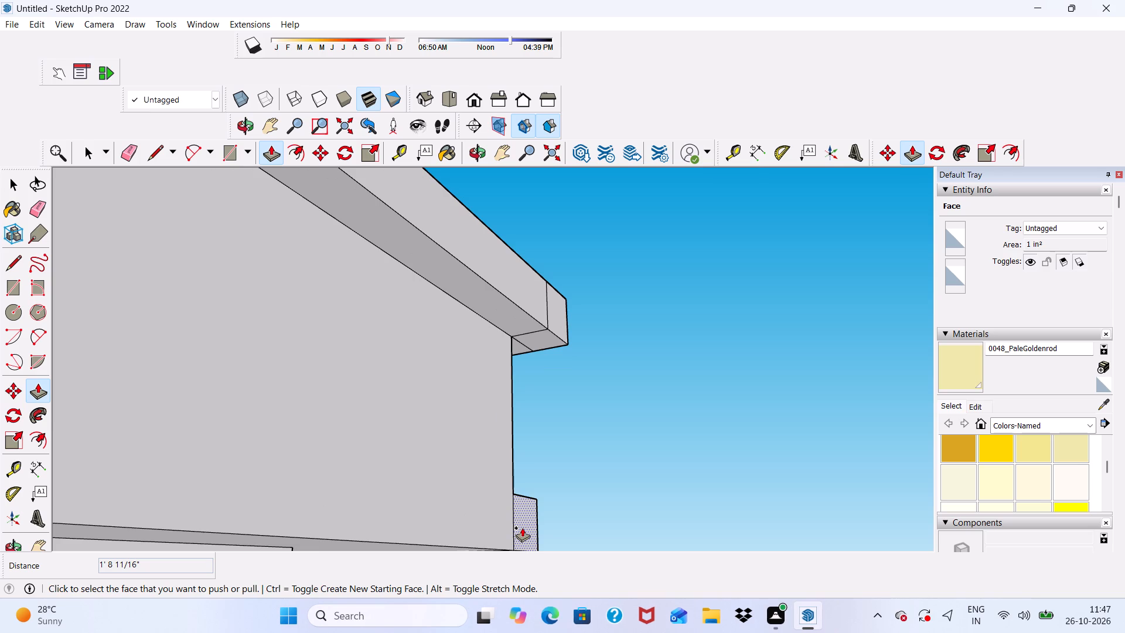
{"action": "left_click", "coordinate": [522, 527]}
{"action": "left_click", "coordinate": [542, 543]}
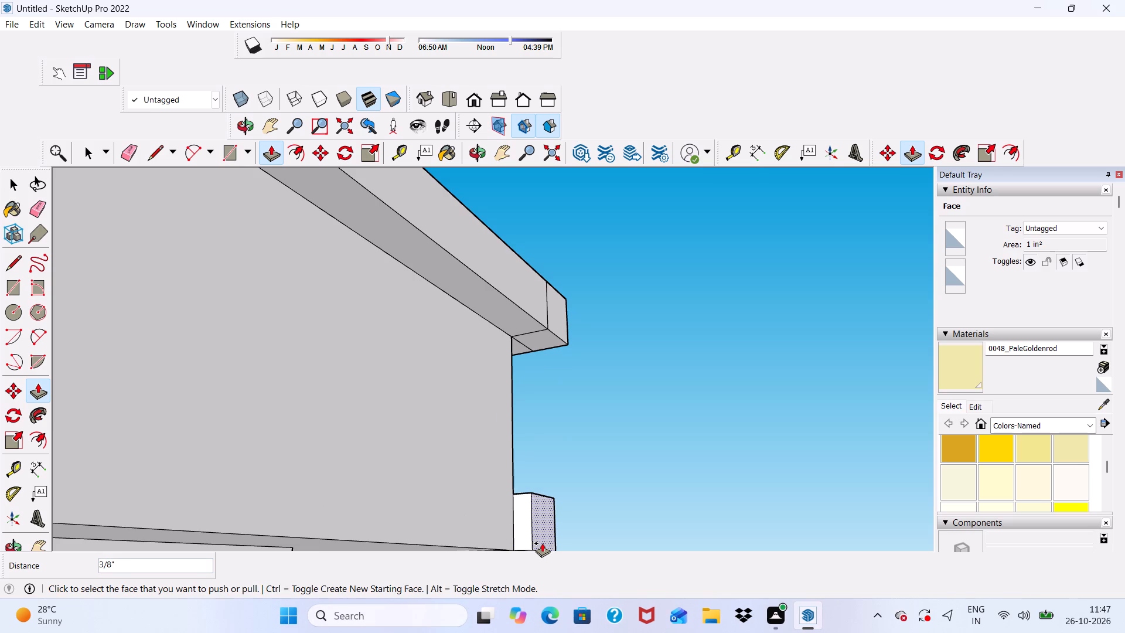
Extend the small inner face of the top band's lower trim about 1' 8 11/16" along the full side of the band.
{"action": "left_click", "coordinate": [524, 525]}
{"action": "scroll", "coordinate": [243, 435], "scroll_direction": "down", "scroll_amount": 10}
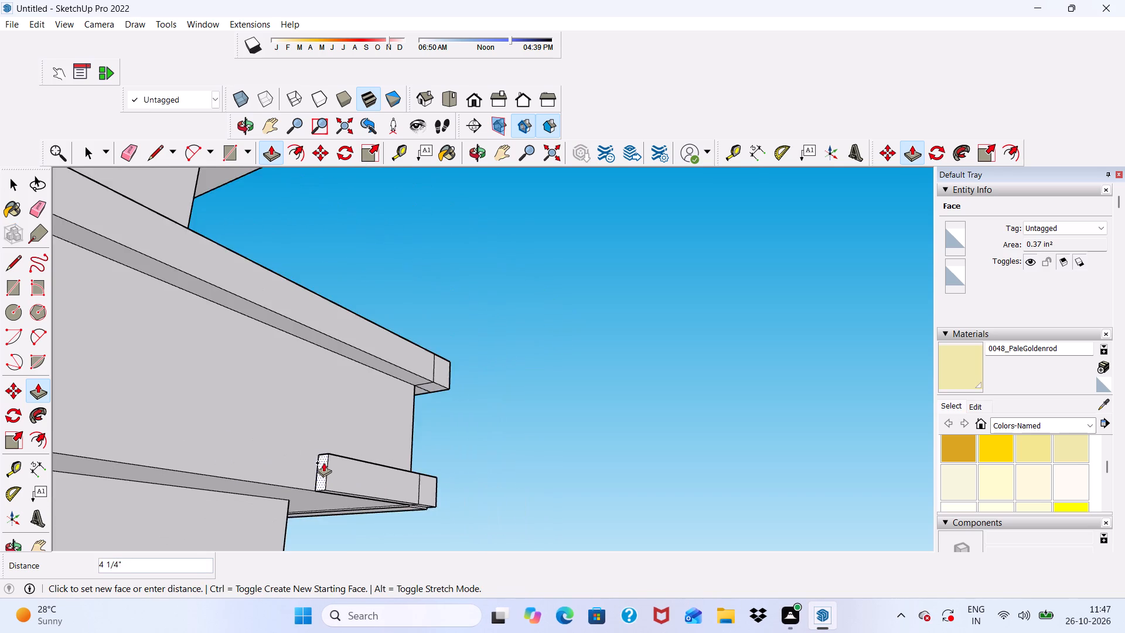
{"action": "scroll", "coordinate": [321, 461], "scroll_direction": "down", "scroll_amount": 16}
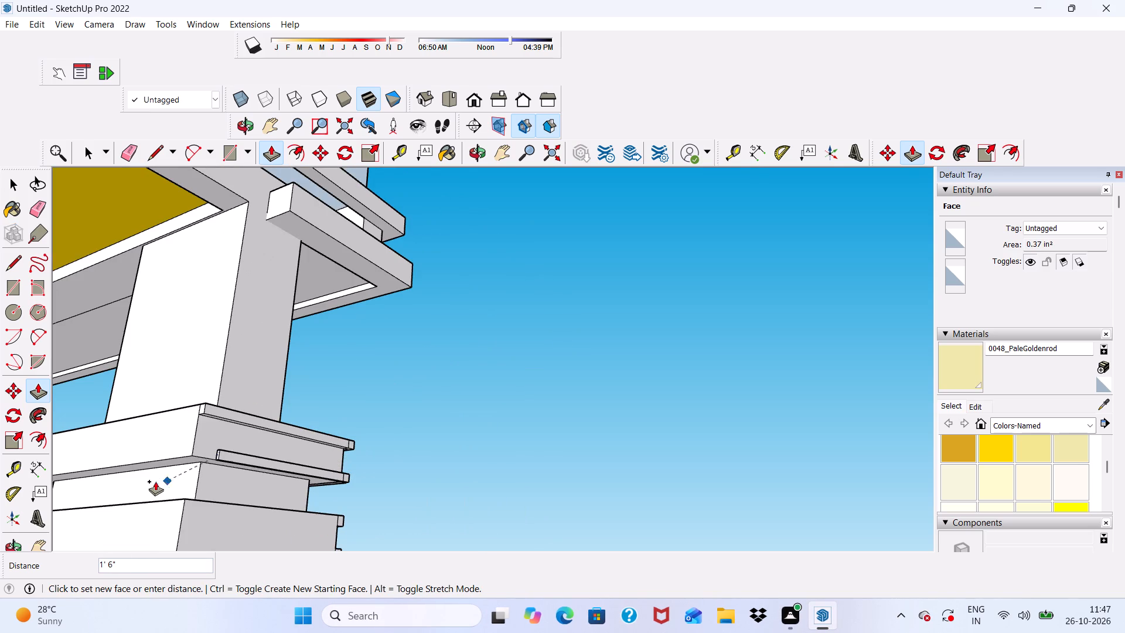
{"action": "scroll", "coordinate": [220, 469], "scroll_direction": "up", "scroll_amount": 5}
{"action": "scroll", "coordinate": [169, 435], "scroll_direction": "up", "scroll_amount": 3}
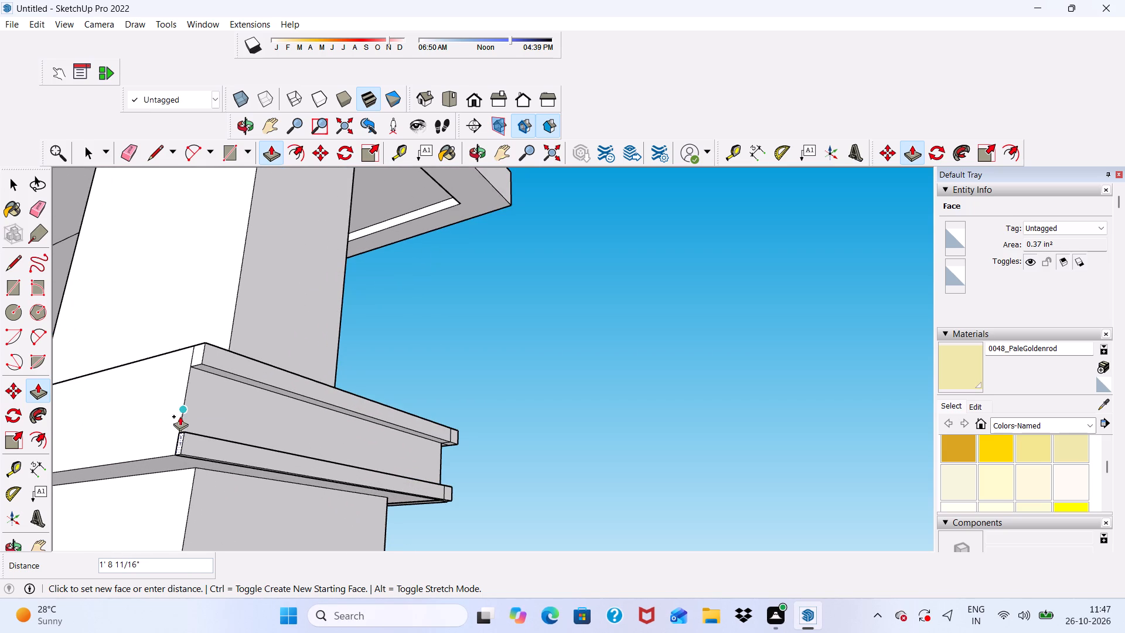
{"action": "left_click", "coordinate": [186, 417]}
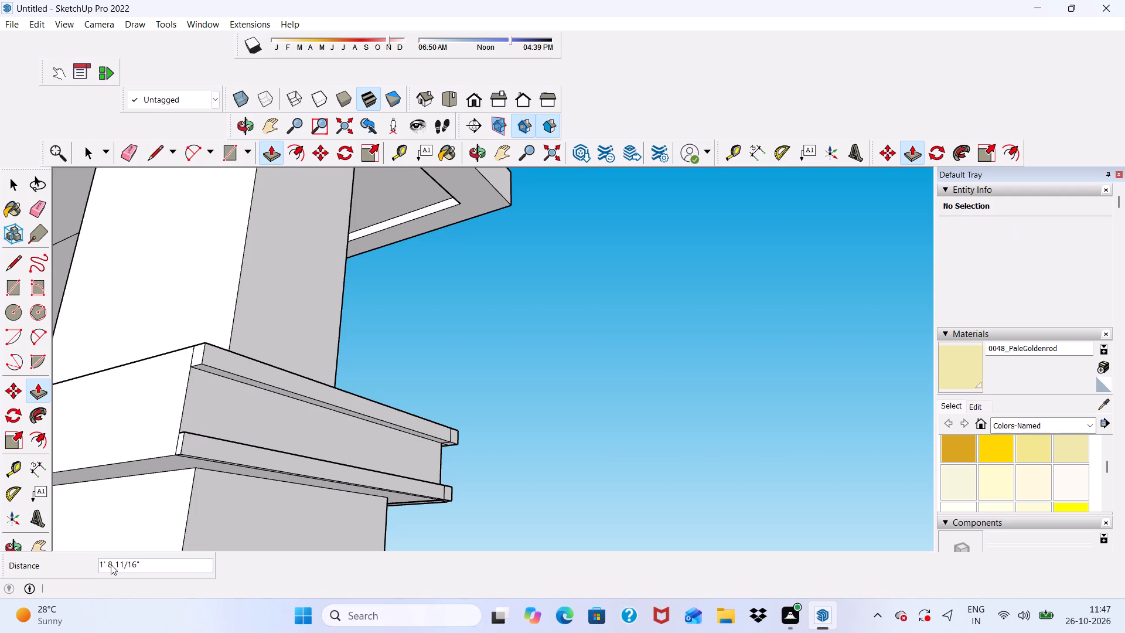
Pull the end face of the second band's upper trim strip about 7/8" out past the band's side face.
{"action": "scroll", "coordinate": [151, 436], "scroll_direction": "down", "scroll_amount": 5}
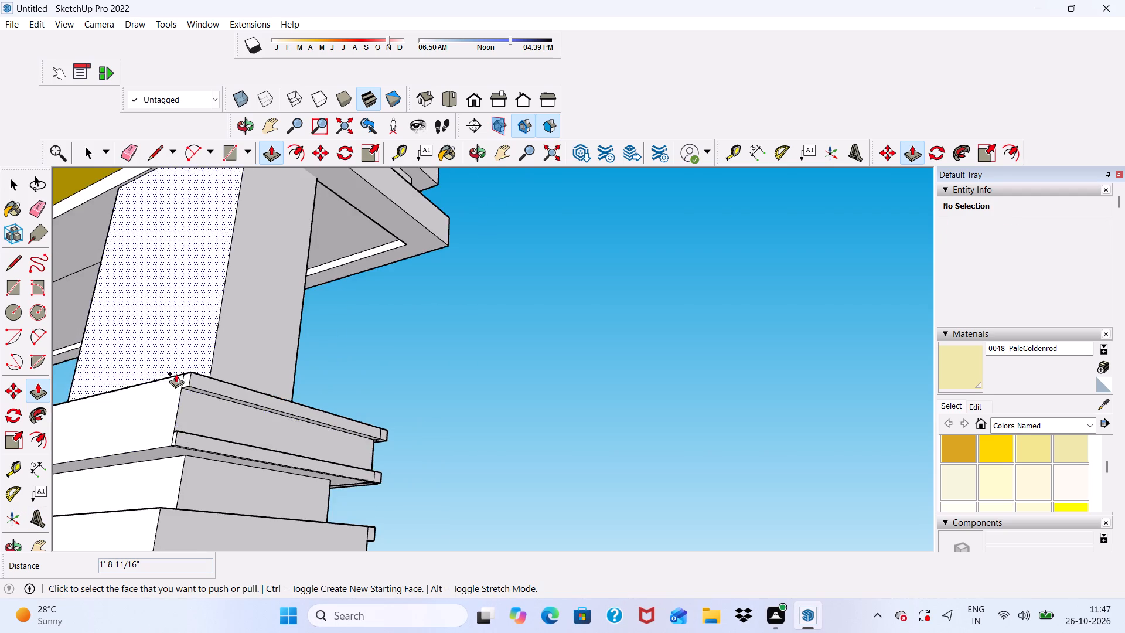
{"action": "scroll", "coordinate": [246, 348], "scroll_direction": "down", "scroll_amount": 7}
{"action": "scroll", "coordinate": [269, 433], "scroll_direction": "up", "scroll_amount": 14}
{"action": "scroll", "coordinate": [320, 420], "scroll_direction": "down", "scroll_amount": 6}
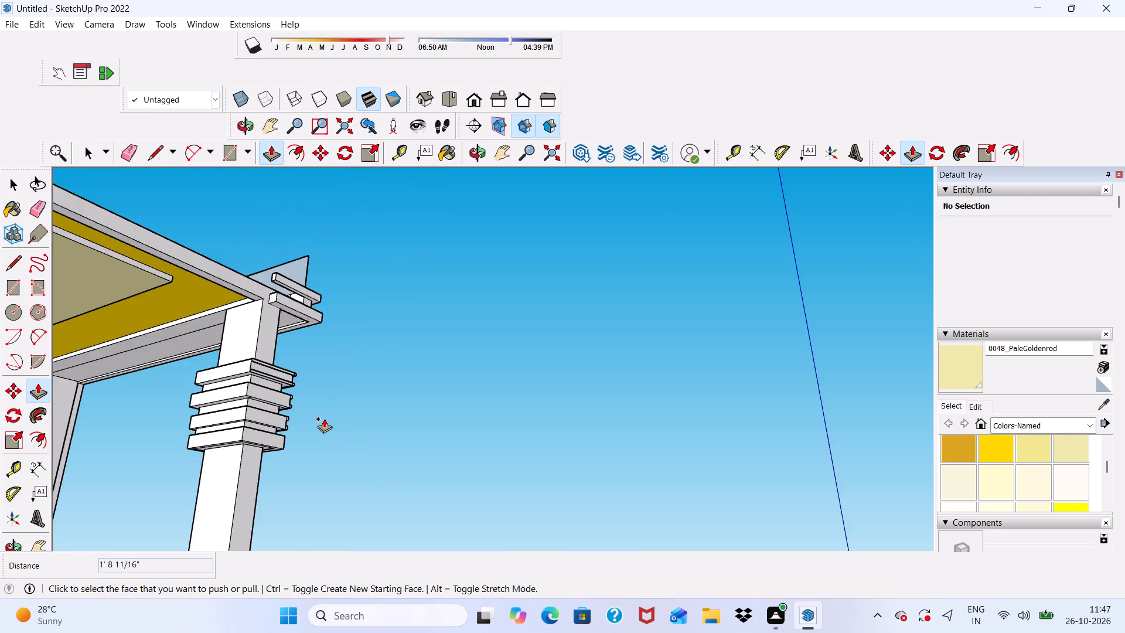
{"action": "scroll", "coordinate": [324, 420], "scroll_direction": "down", "scroll_amount": 1}
{"action": "middle_click_drag", "start_coordinate": [324, 421], "coordinate": [289, 460]}
{"action": "scroll", "coordinate": [264, 460], "scroll_direction": "up", "scroll_amount": 13}
{"action": "scroll", "coordinate": [369, 342], "scroll_direction": "up", "scroll_amount": 5}
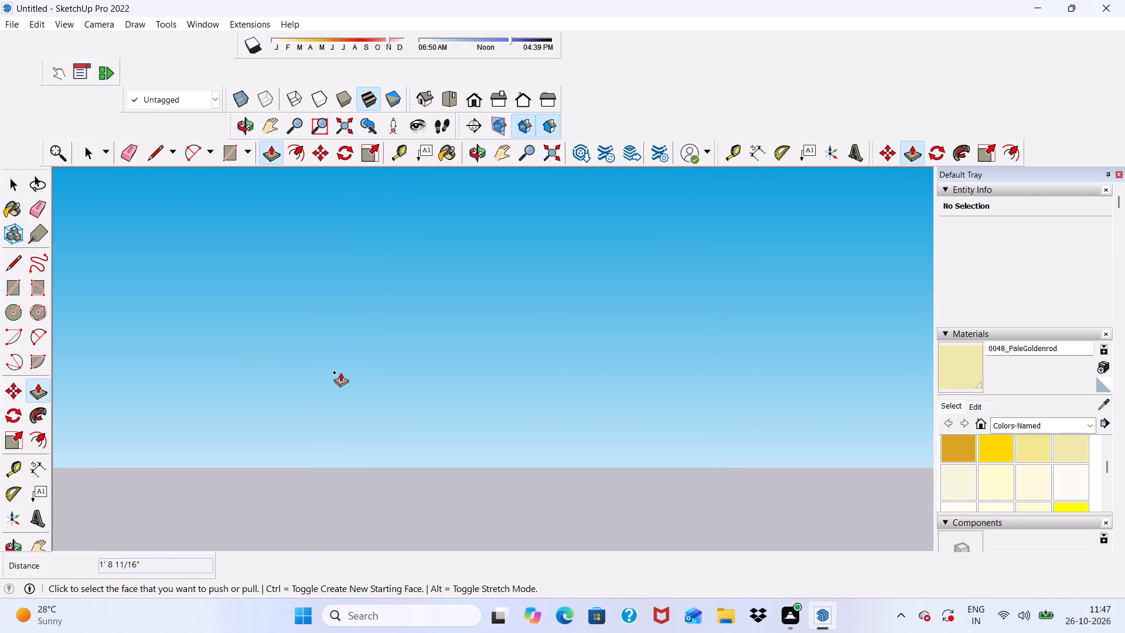
{"action": "scroll", "coordinate": [340, 372], "scroll_direction": "down", "scroll_amount": 7}
{"action": "scroll", "coordinate": [318, 498], "scroll_direction": "up", "scroll_amount": 6}
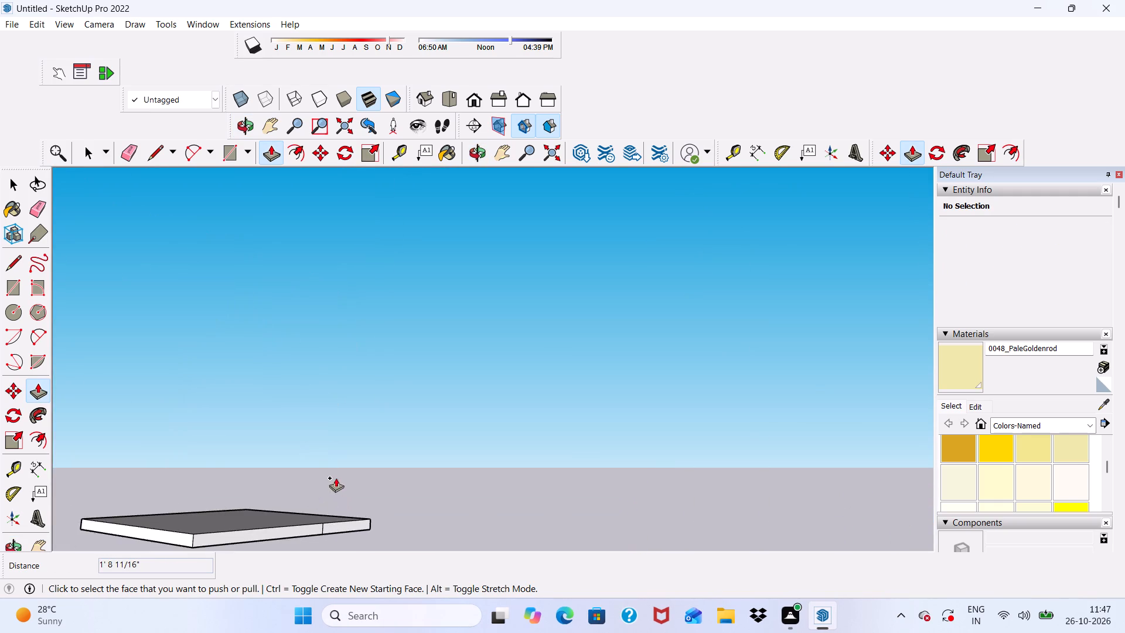
{"action": "scroll", "coordinate": [324, 479], "scroll_direction": "down", "scroll_amount": 4}
{"action": "scroll", "coordinate": [295, 468], "scroll_direction": "up", "scroll_amount": 5}
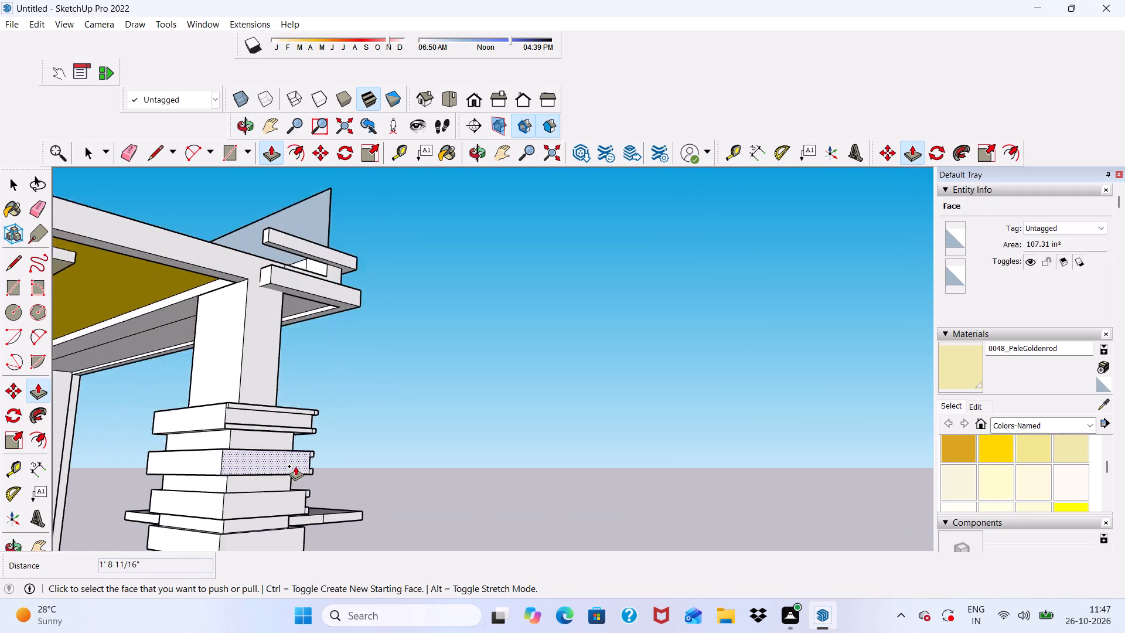
{"action": "scroll", "coordinate": [295, 466], "scroll_direction": "up", "scroll_amount": 8}
{"action": "scroll", "coordinate": [322, 447], "scroll_direction": "down", "scroll_amount": 7}
{"action": "scroll", "coordinate": [323, 448], "scroll_direction": "up", "scroll_amount": 11}
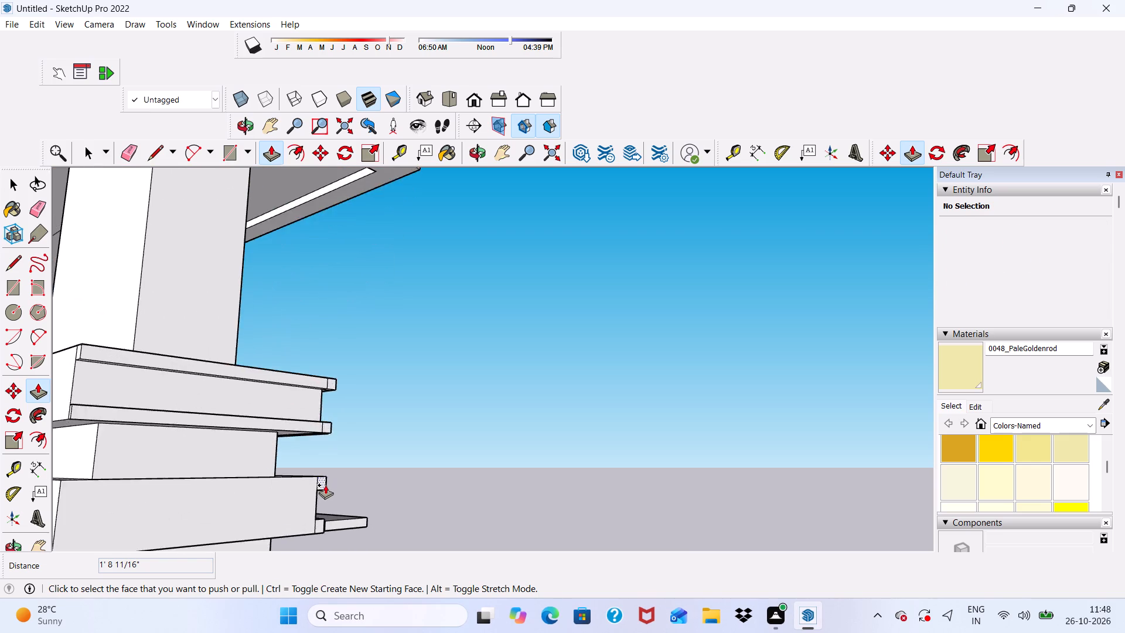
{"action": "scroll", "coordinate": [325, 485], "scroll_direction": "up", "scroll_amount": 3}
{"action": "left_click", "coordinate": [319, 475]}
{"action": "left_click", "coordinate": [326, 487]}
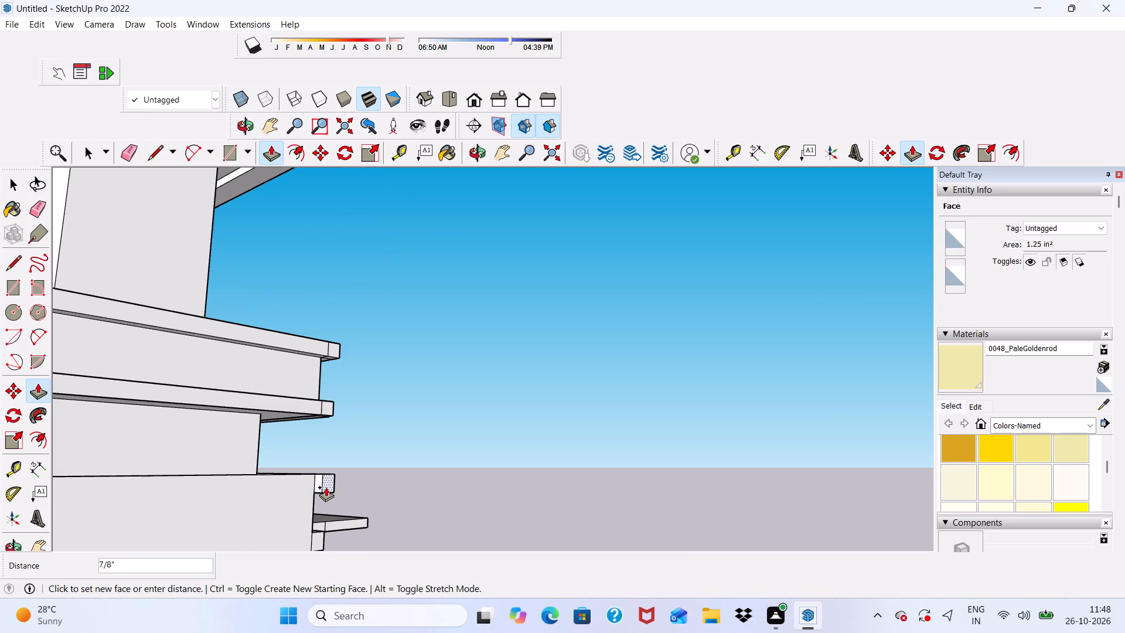
Extend the small inner face of the second band's upper trim about 1' 8 11/16" along the full side of the band.
{"action": "scroll", "coordinate": [308, 477], "scroll_direction": "up", "scroll_amount": 5}
{"action": "left_click", "coordinate": [328, 489]}
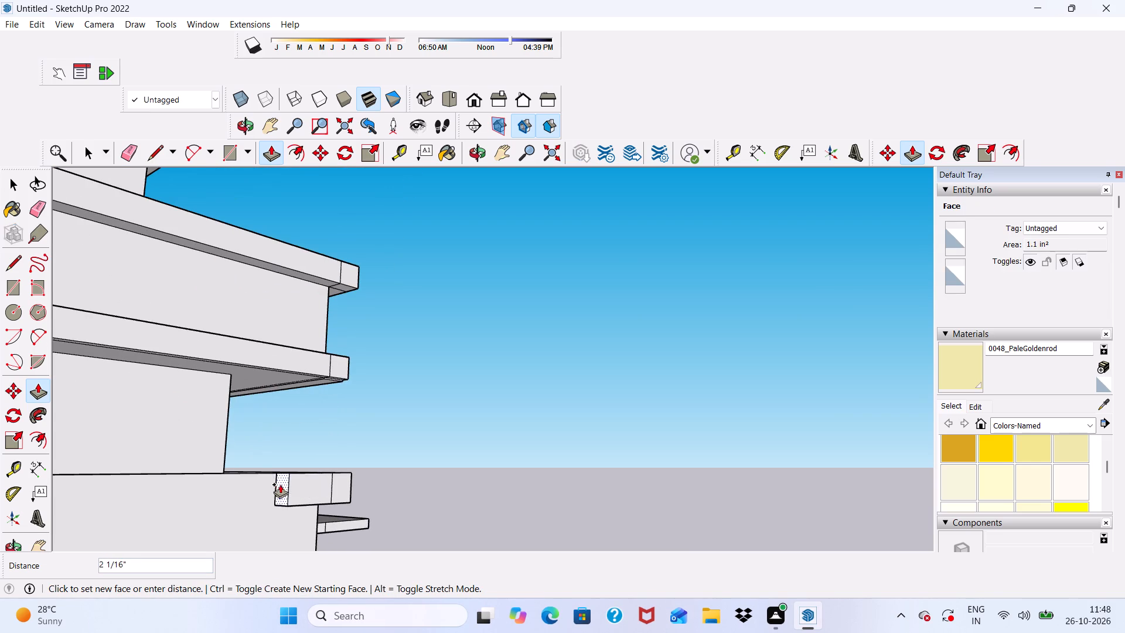
{"action": "scroll", "coordinate": [273, 484], "scroll_direction": "down", "scroll_amount": 14}
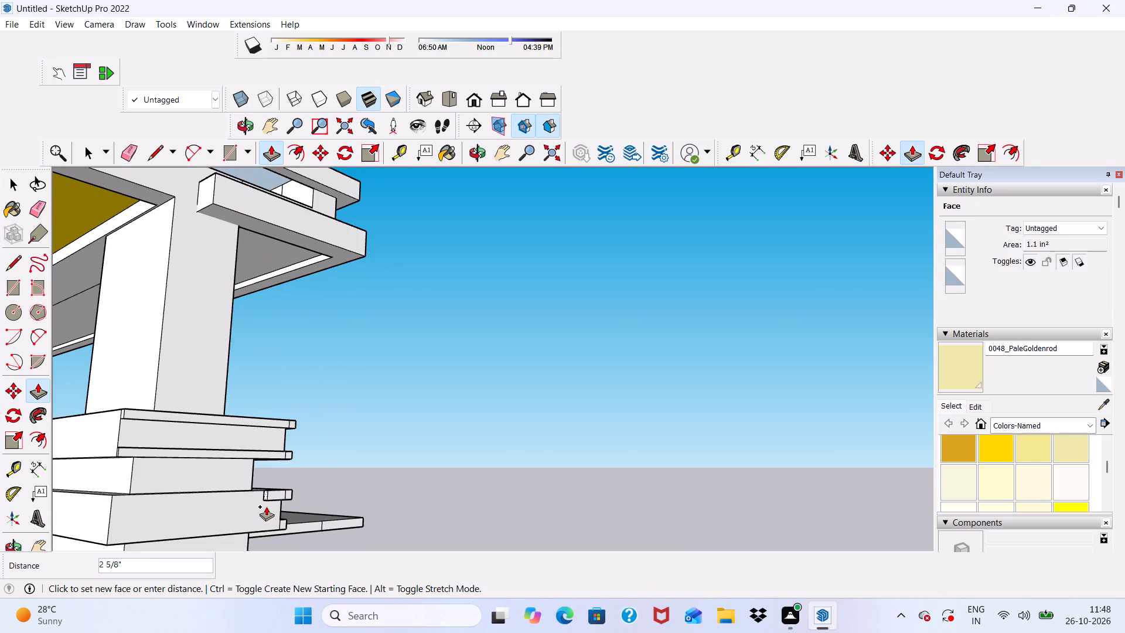
{"action": "scroll", "coordinate": [117, 482], "scroll_direction": "up", "scroll_amount": 6}
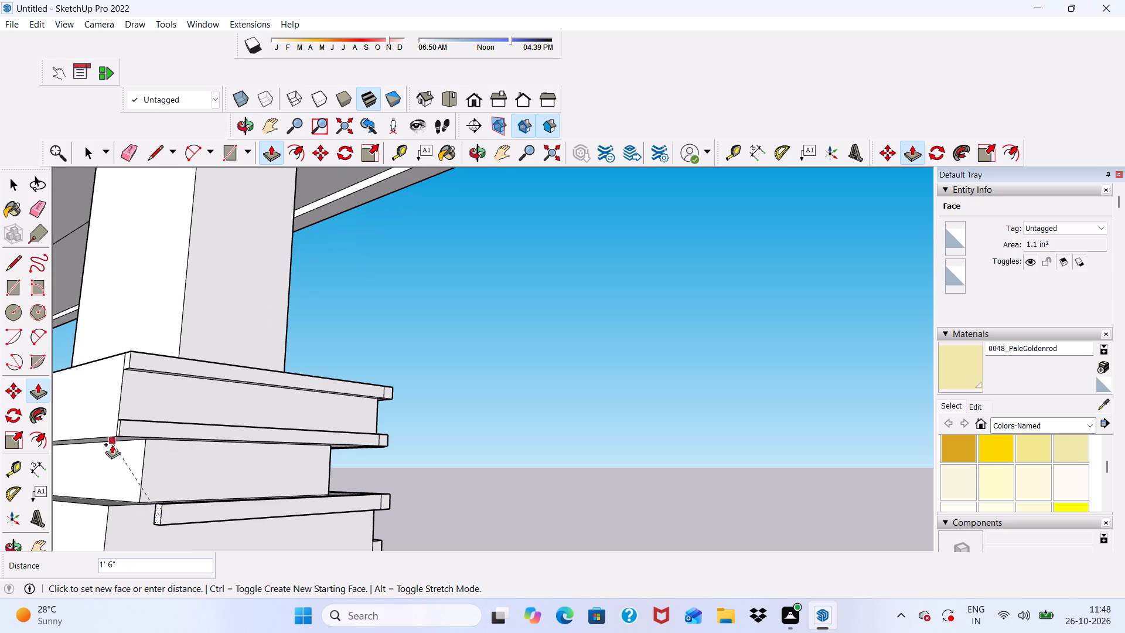
{"action": "left_click", "coordinate": [122, 434]}
Pull the end face of the second band's lower trim strip about 7/8" out past the band's side face.
{"action": "scroll", "coordinate": [162, 474], "scroll_direction": "down", "scroll_amount": 5}
{"action": "scroll", "coordinate": [281, 534], "scroll_direction": "up", "scroll_amount": 6}
{"action": "scroll", "coordinate": [333, 529], "scroll_direction": "up", "scroll_amount": 5}
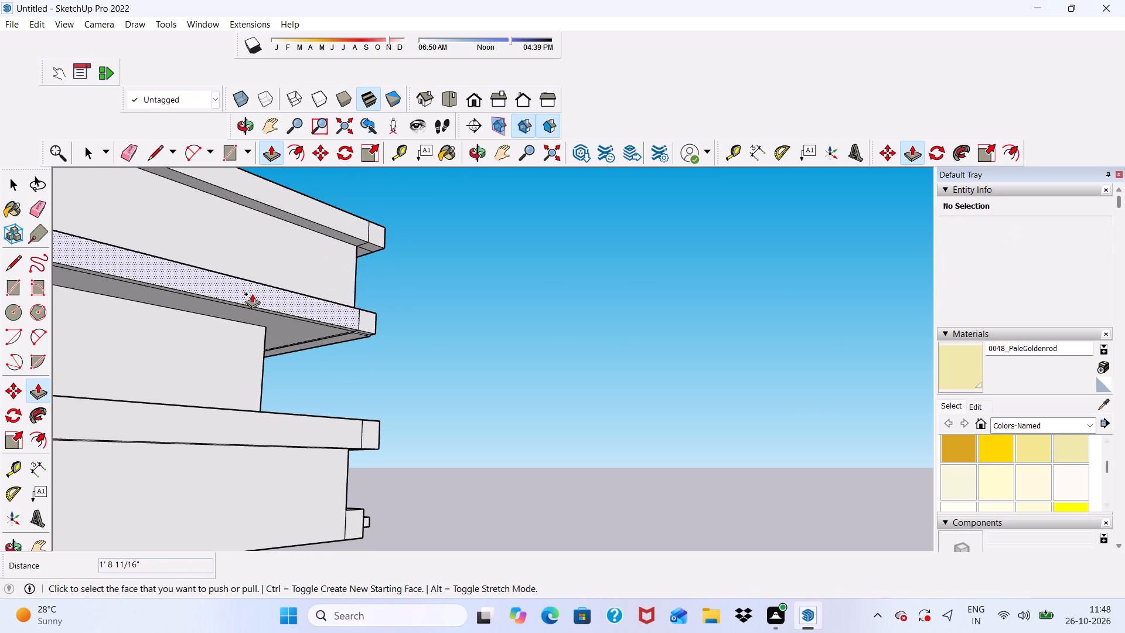
{"action": "scroll", "coordinate": [233, 357], "scroll_direction": "down", "scroll_amount": 7}
{"action": "scroll", "coordinate": [346, 381], "scroll_direction": "up", "scroll_amount": 7}
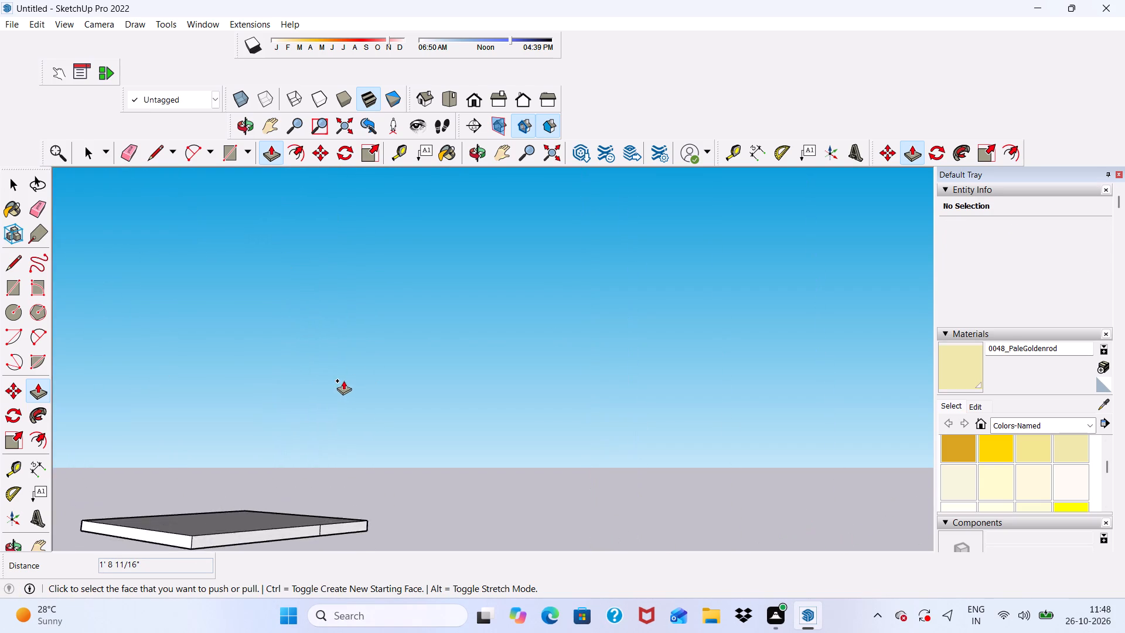
{"action": "scroll", "coordinate": [321, 367], "scroll_direction": "down", "scroll_amount": 4}
{"action": "middle_click_drag", "start_coordinate": [304, 341], "coordinate": [268, 404]}
{"action": "scroll", "coordinate": [369, 350], "scroll_direction": "up", "scroll_amount": 6}
{"action": "scroll", "coordinate": [369, 350], "scroll_direction": "down", "scroll_amount": 3}
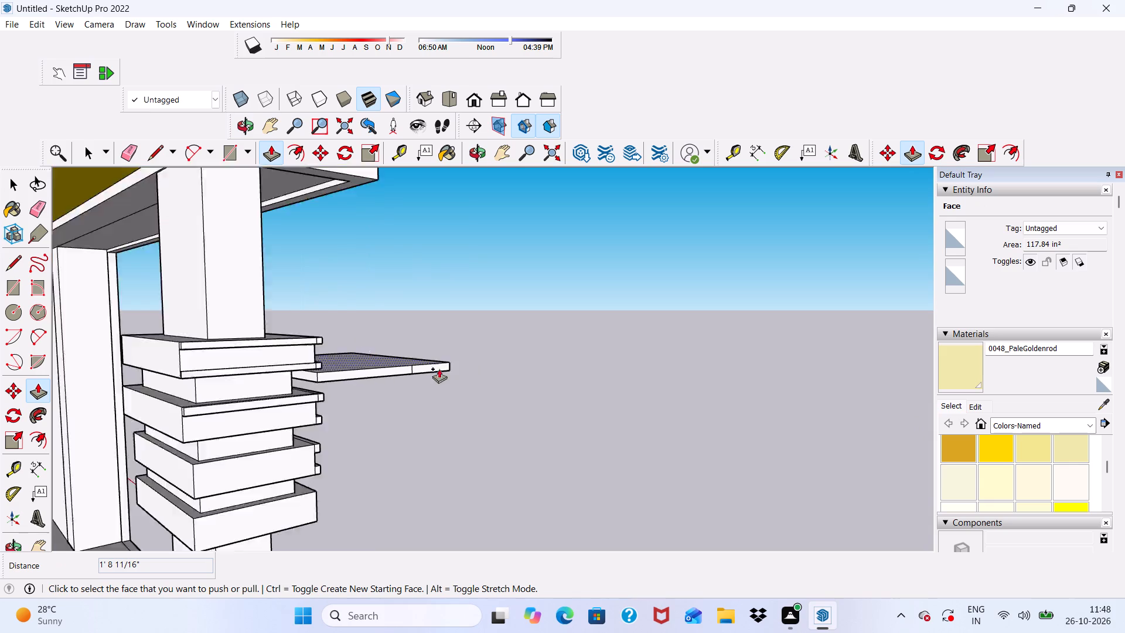
{"action": "scroll", "coordinate": [439, 369], "scroll_direction": "down", "scroll_amount": 1}
{"action": "scroll", "coordinate": [363, 394], "scroll_direction": "up", "scroll_amount": 6}
{"action": "scroll", "coordinate": [391, 393], "scroll_direction": "down", "scroll_amount": 5}
{"action": "scroll", "coordinate": [385, 391], "scroll_direction": "up", "scroll_amount": 5}
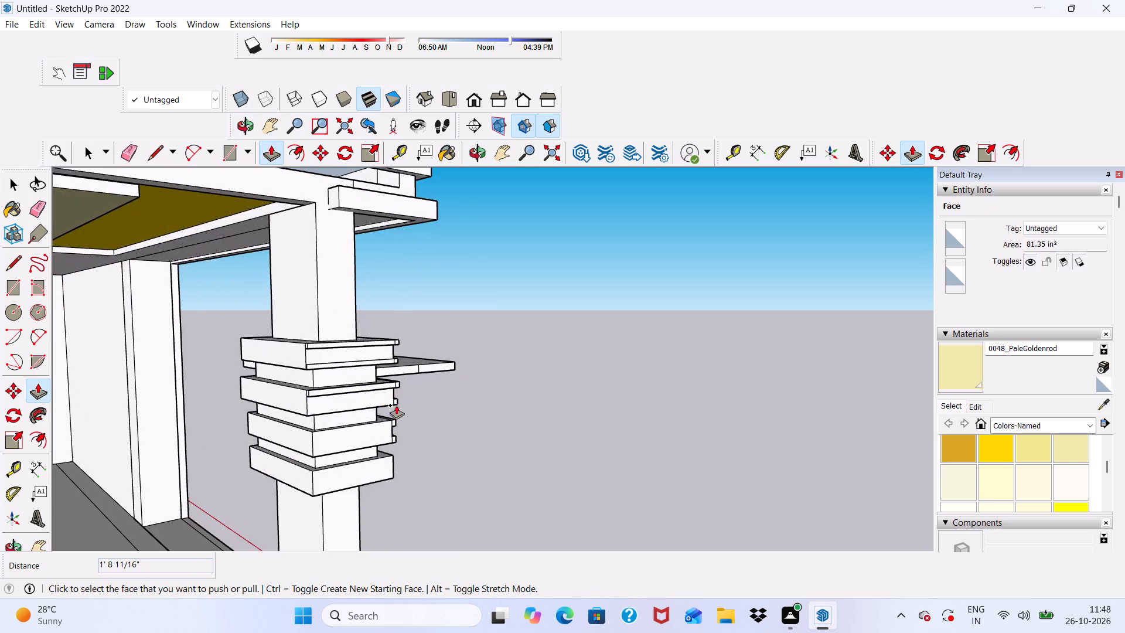
{"action": "scroll", "coordinate": [398, 406], "scroll_direction": "up", "scroll_amount": 5}
{"action": "scroll", "coordinate": [396, 396], "scroll_direction": "down", "scroll_amount": 4}
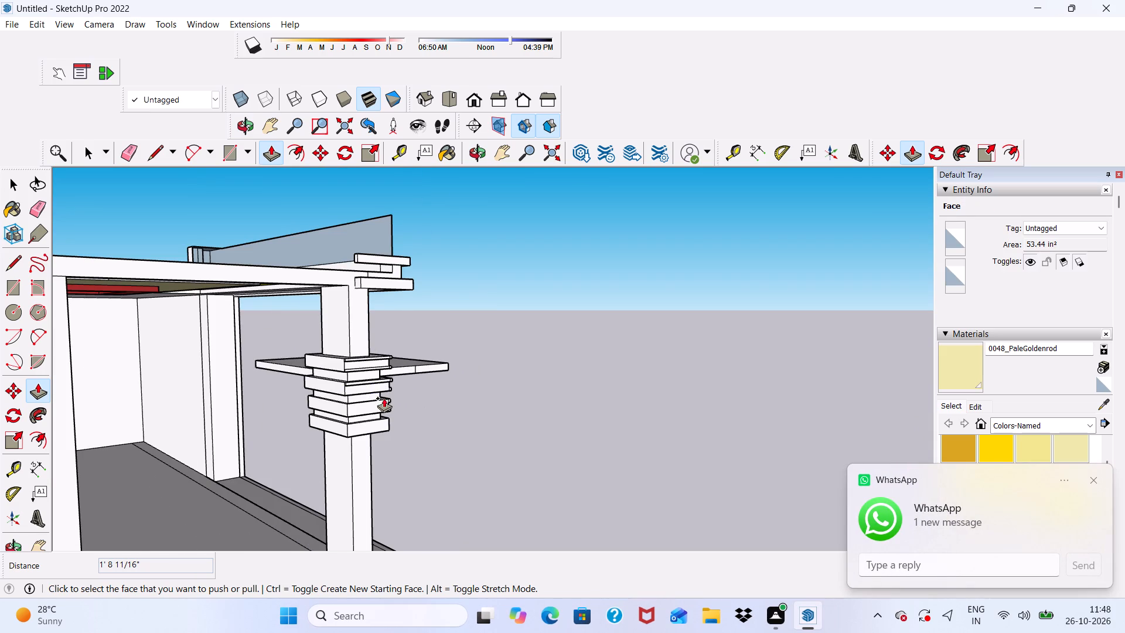
{"action": "scroll", "coordinate": [384, 398], "scroll_direction": "up", "scroll_amount": 5}
{"action": "scroll", "coordinate": [384, 389], "scroll_direction": "down", "scroll_amount": 2}
{"action": "scroll", "coordinate": [407, 373], "scroll_direction": "up", "scroll_amount": 5}
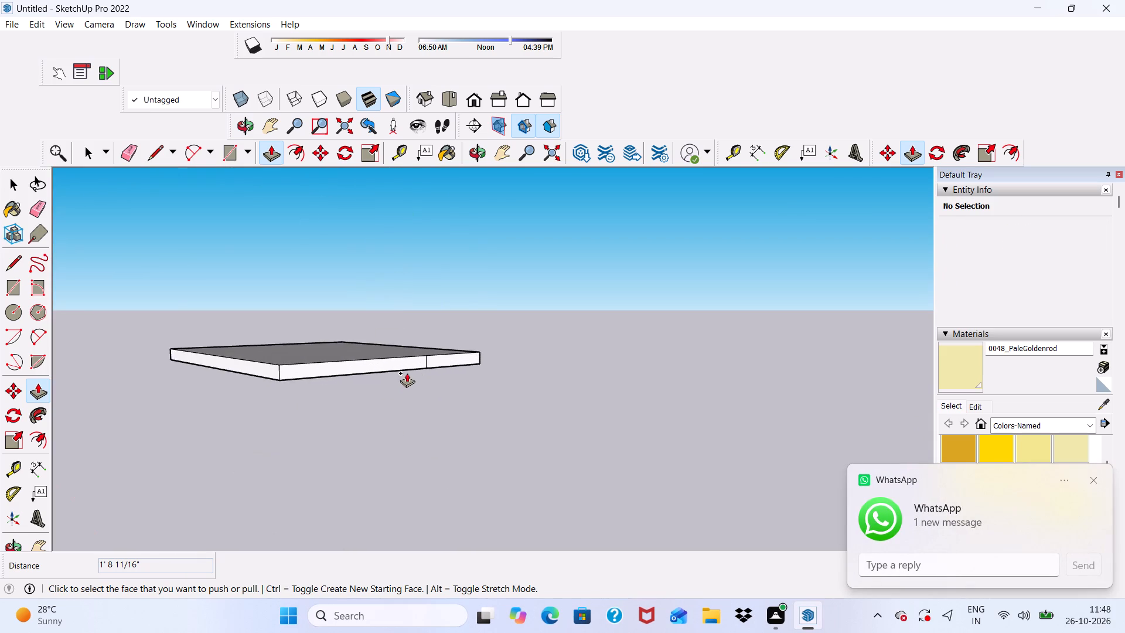
{"action": "scroll", "coordinate": [406, 373], "scroll_direction": "down", "scroll_amount": 4}
{"action": "scroll", "coordinate": [362, 365], "scroll_direction": "up", "scroll_amount": 1}
{"action": "scroll", "coordinate": [363, 377], "scroll_direction": "down", "scroll_amount": 4}
{"action": "scroll", "coordinate": [362, 337], "scroll_direction": "up", "scroll_amount": 5}
{"action": "scroll", "coordinate": [368, 357], "scroll_direction": "down", "scroll_amount": 5}
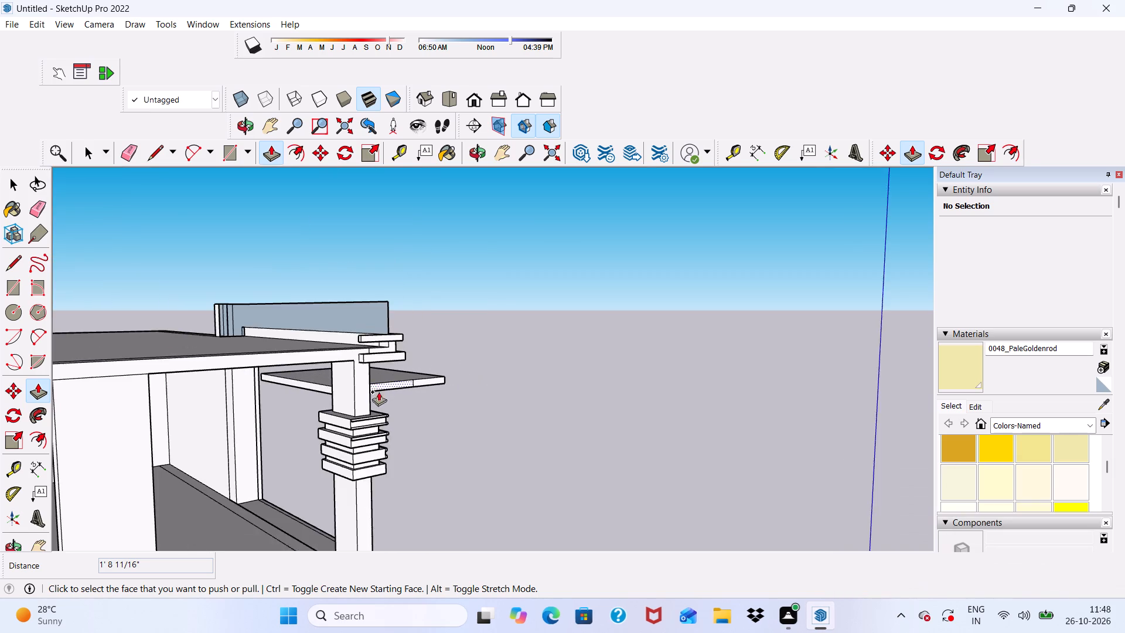
{"action": "scroll", "coordinate": [386, 411], "scroll_direction": "up", "scroll_amount": 4}
{"action": "scroll", "coordinate": [388, 412], "scroll_direction": "down", "scroll_amount": 4}
{"action": "middle_click_drag", "start_coordinate": [396, 445], "coordinate": [386, 386]}
{"action": "scroll", "coordinate": [394, 471], "scroll_direction": "up", "scroll_amount": 3}
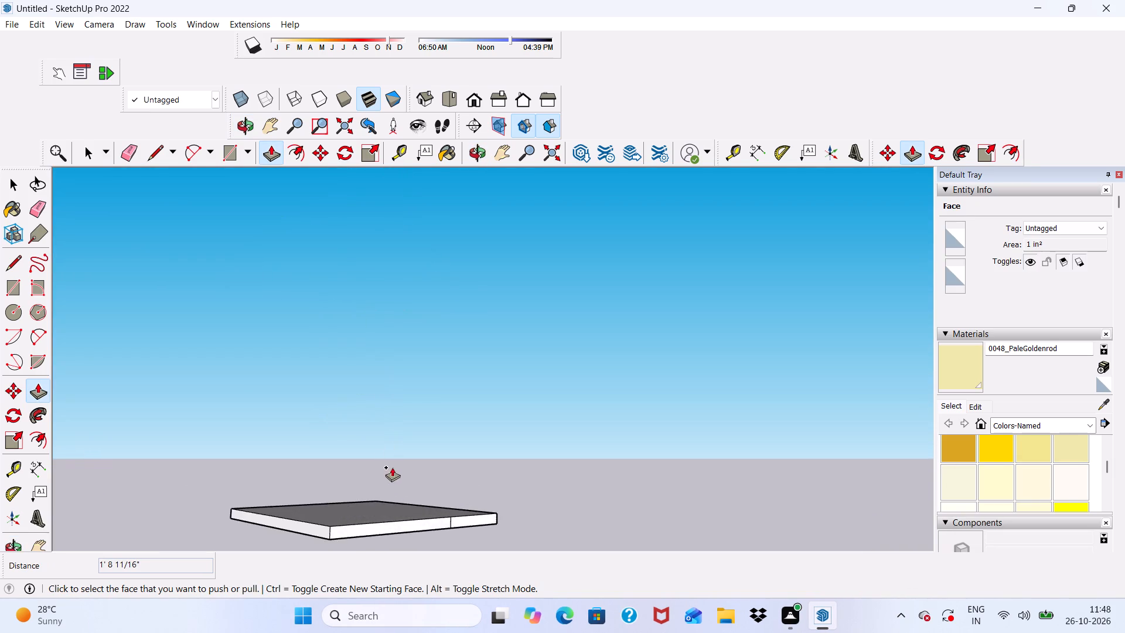
{"action": "scroll", "coordinate": [389, 468], "scroll_direction": "down", "scroll_amount": 3}
{"action": "scroll", "coordinate": [382, 487], "scroll_direction": "up", "scroll_amount": 10}
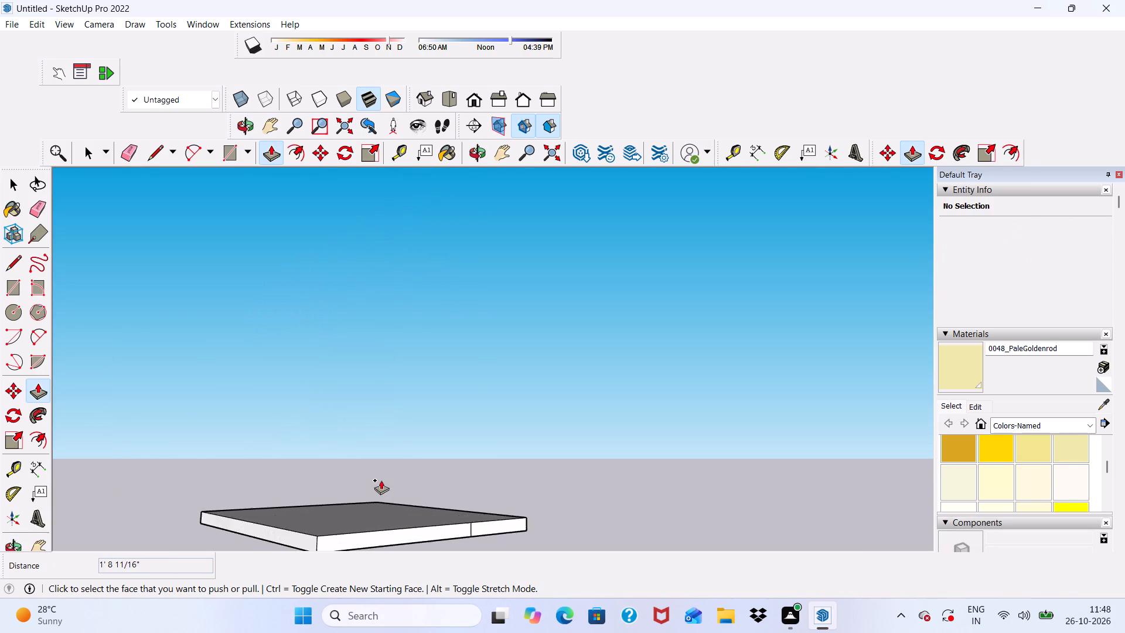
{"action": "scroll", "coordinate": [376, 480], "scroll_direction": "down", "scroll_amount": 8}
{"action": "scroll", "coordinate": [345, 486], "scroll_direction": "up", "scroll_amount": 10}
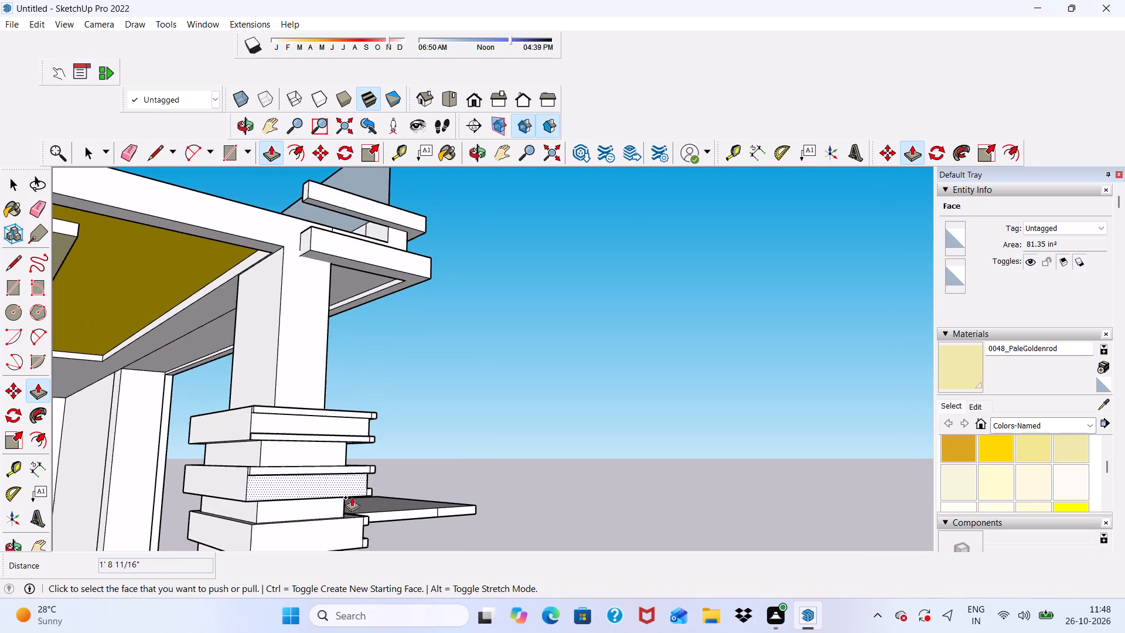
{"action": "scroll", "coordinate": [367, 496], "scroll_direction": "up", "scroll_amount": 6}
{"action": "scroll", "coordinate": [356, 491], "scroll_direction": "down", "scroll_amount": 2}
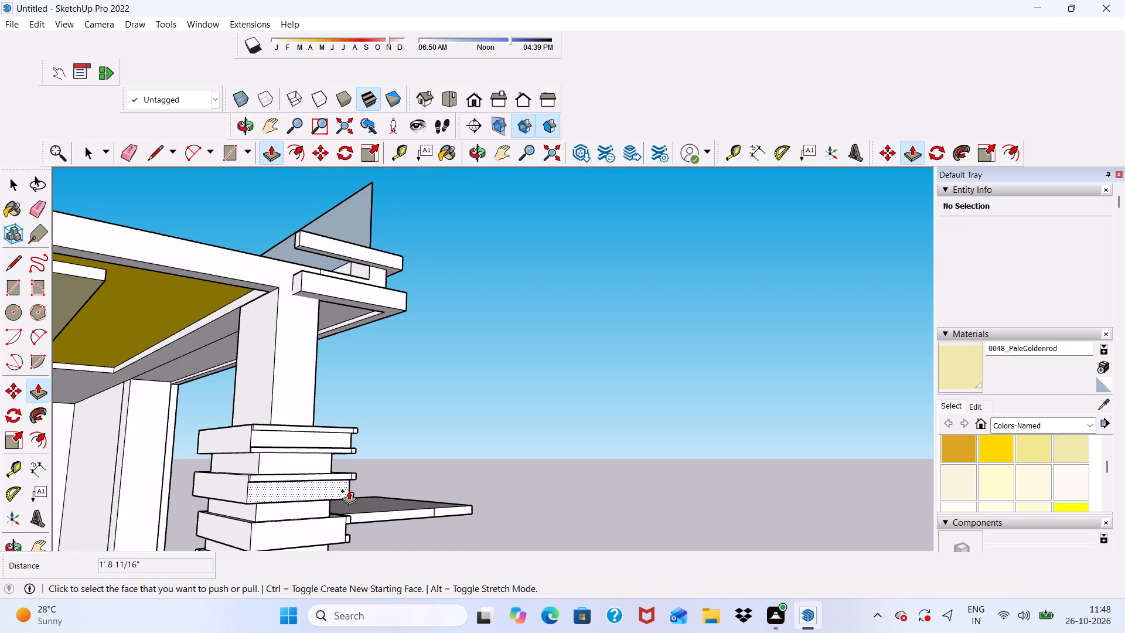
{"action": "scroll", "coordinate": [349, 491], "scroll_direction": "up", "scroll_amount": 6}
{"action": "left_click", "coordinate": [353, 497]}
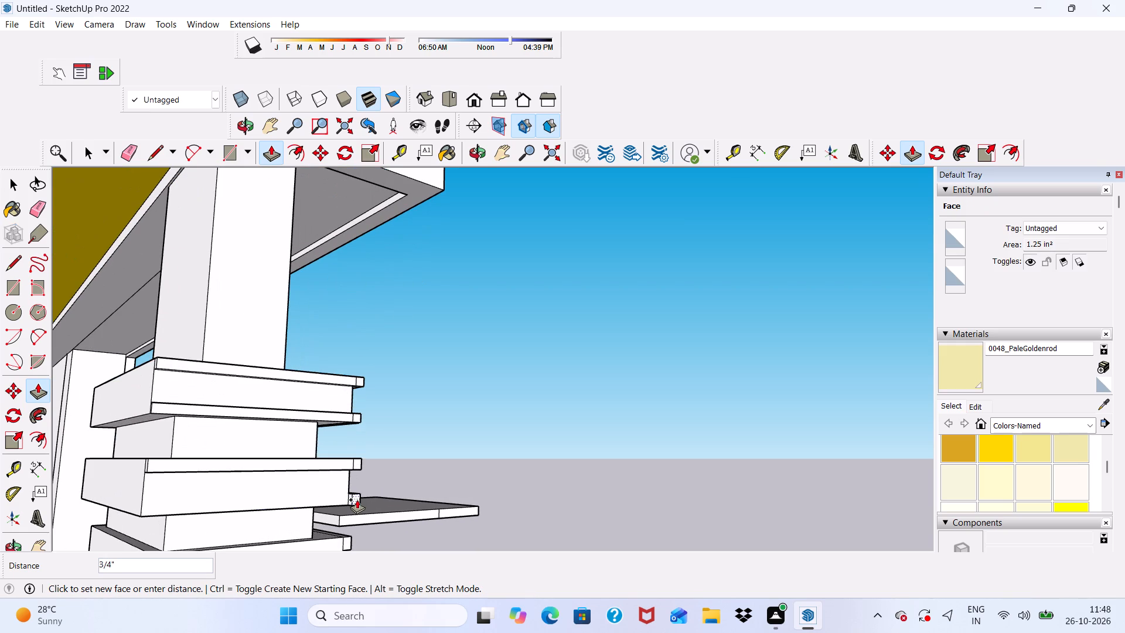
{"action": "left_click", "coordinate": [357, 499]}
Extend the small inner face of the second band's lower trim about 1' 8 11/16" along the full side of the band.
{"action": "scroll", "coordinate": [343, 494], "scroll_direction": "up", "scroll_amount": 15}
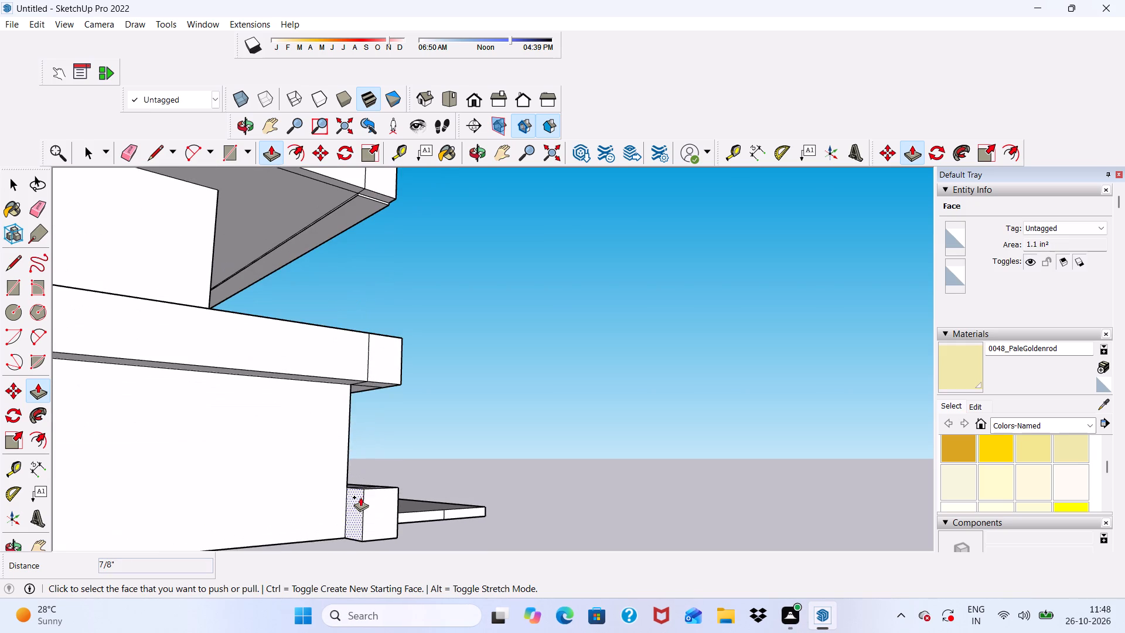
{"action": "left_click", "coordinate": [360, 497]}
{"action": "scroll", "coordinate": [223, 488], "scroll_direction": "down", "scroll_amount": 18}
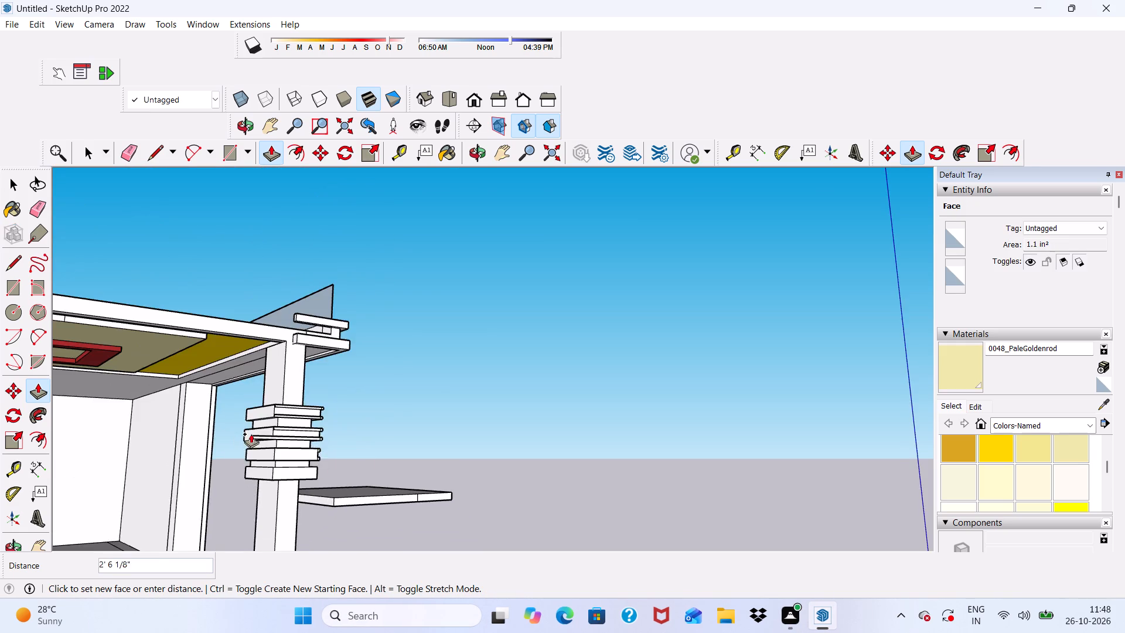
{"action": "scroll", "coordinate": [260, 420], "scroll_direction": "up", "scroll_amount": 14}
{"action": "scroll", "coordinate": [272, 453], "scroll_direction": "down", "scroll_amount": 1}
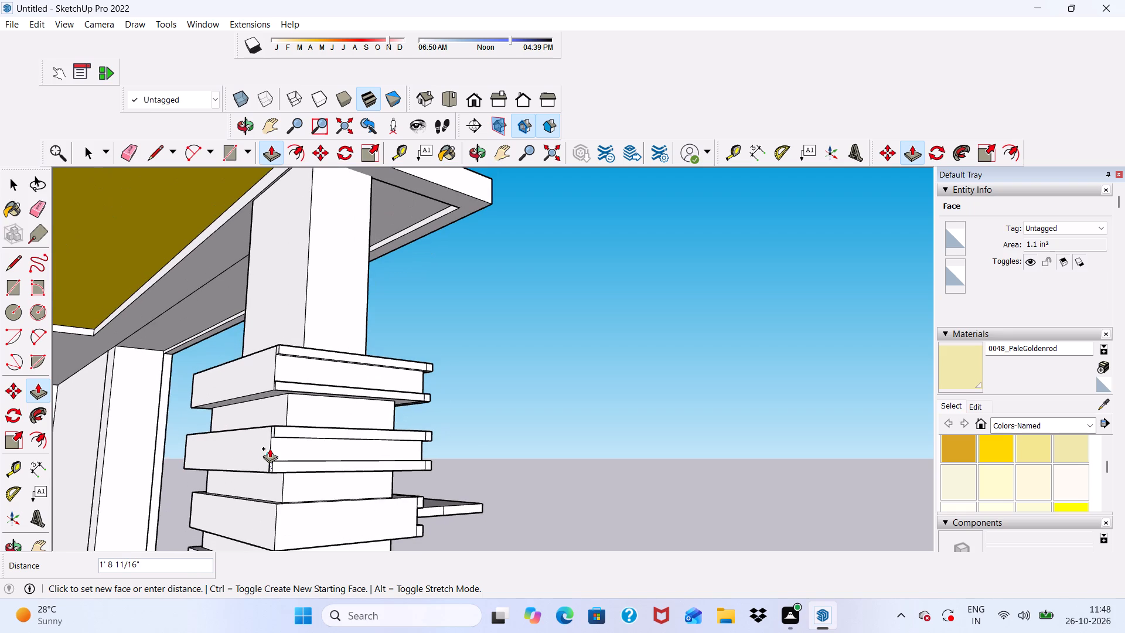
{"action": "left_click", "coordinate": [270, 448]}
Pull the end face of the third band's upper trim strip about 1 1/8" out past the band's side face.
{"action": "scroll", "coordinate": [282, 477], "scroll_direction": "down", "scroll_amount": 1}
{"action": "middle_click_drag", "start_coordinate": [312, 492], "coordinate": [288, 482]}
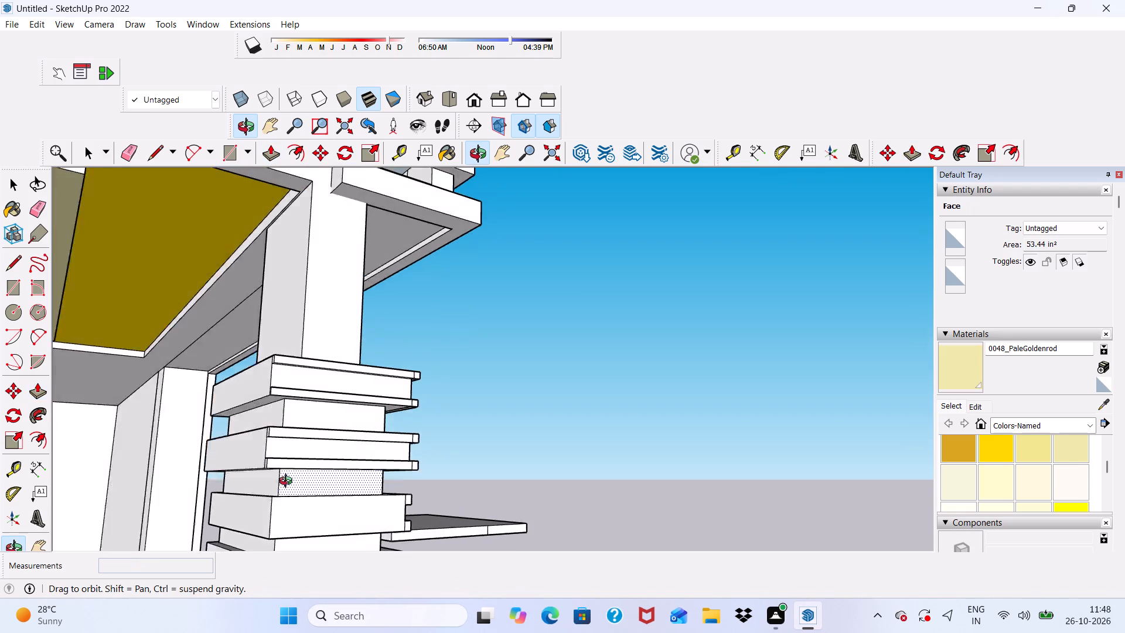
{"action": "middle_click_drag", "start_coordinate": [288, 482], "coordinate": [217, 479]}
{"action": "scroll", "coordinate": [237, 460], "scroll_direction": "down", "scroll_amount": 4}
{"action": "scroll", "coordinate": [313, 469], "scroll_direction": "down", "scroll_amount": 1}
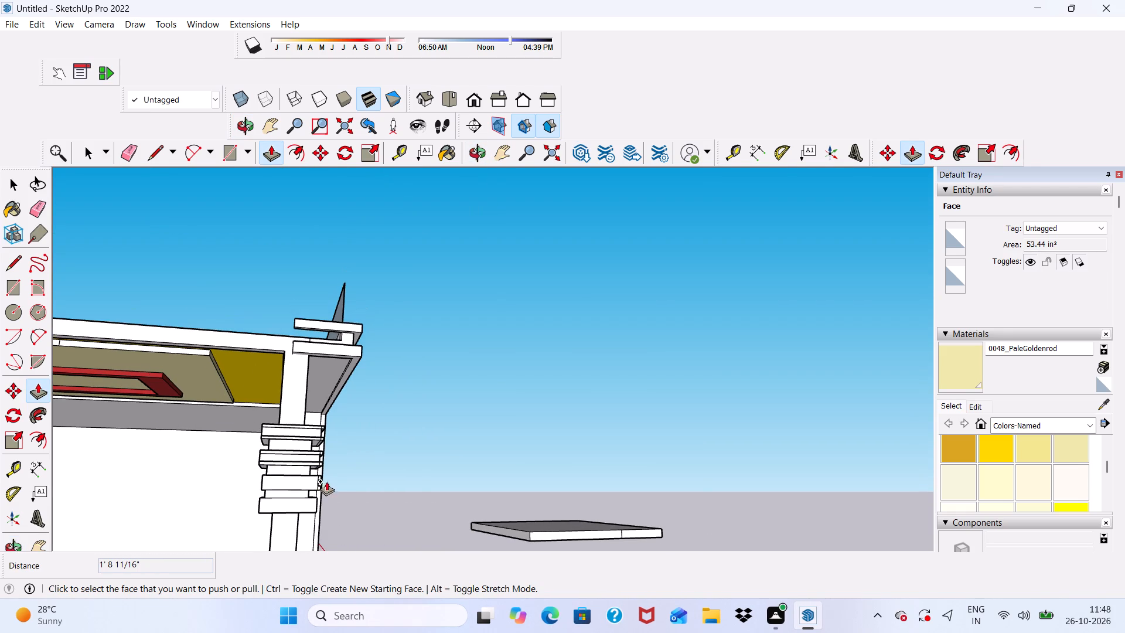
{"action": "scroll", "coordinate": [330, 501], "scroll_direction": "up", "scroll_amount": 4}
{"action": "scroll", "coordinate": [281, 457], "scroll_direction": "down", "scroll_amount": 6}
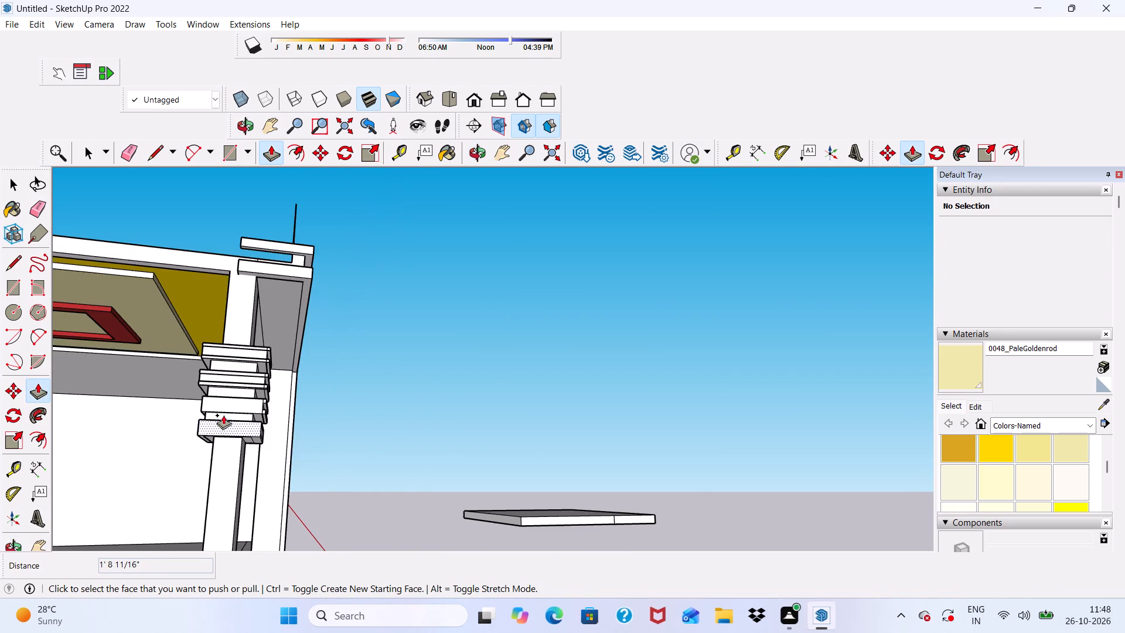
{"action": "scroll", "coordinate": [231, 399], "scroll_direction": "up", "scroll_amount": 6}
{"action": "scroll", "coordinate": [233, 397], "scroll_direction": "down", "scroll_amount": 1}
{"action": "middle_click_drag", "start_coordinate": [252, 417], "coordinate": [405, 488]}
{"action": "scroll", "coordinate": [308, 466], "scroll_direction": "up", "scroll_amount": 5}
{"action": "scroll", "coordinate": [366, 424], "scroll_direction": "up", "scroll_amount": 2}
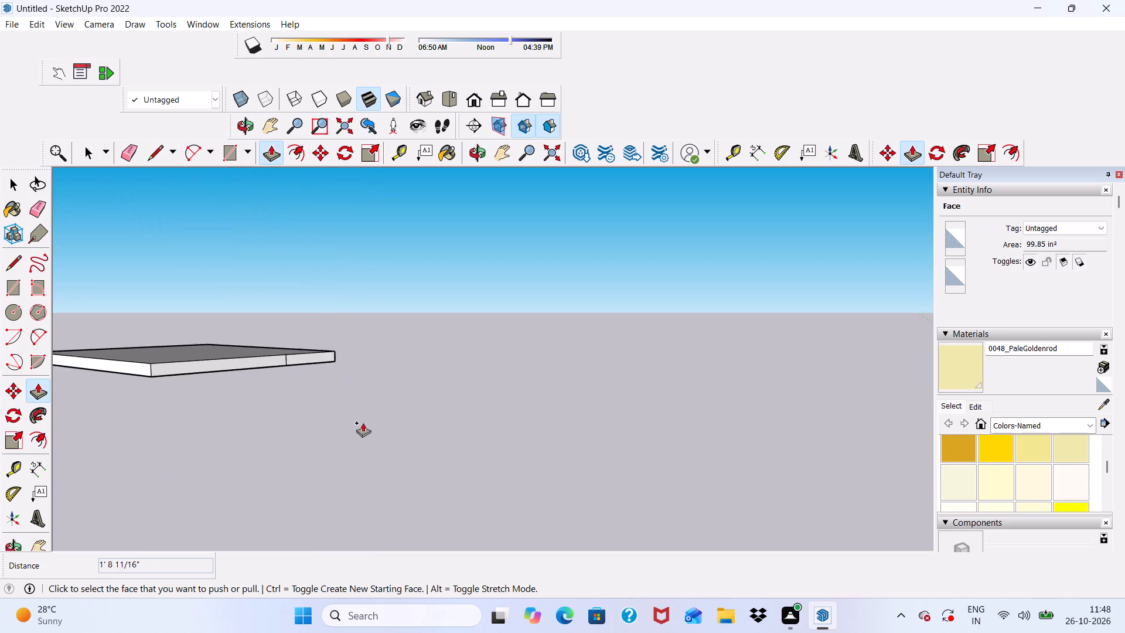
{"action": "scroll", "coordinate": [363, 423], "scroll_direction": "up", "scroll_amount": 2}
{"action": "scroll", "coordinate": [338, 431], "scroll_direction": "down", "scroll_amount": 5}
{"action": "scroll", "coordinate": [267, 454], "scroll_direction": "up", "scroll_amount": 6}
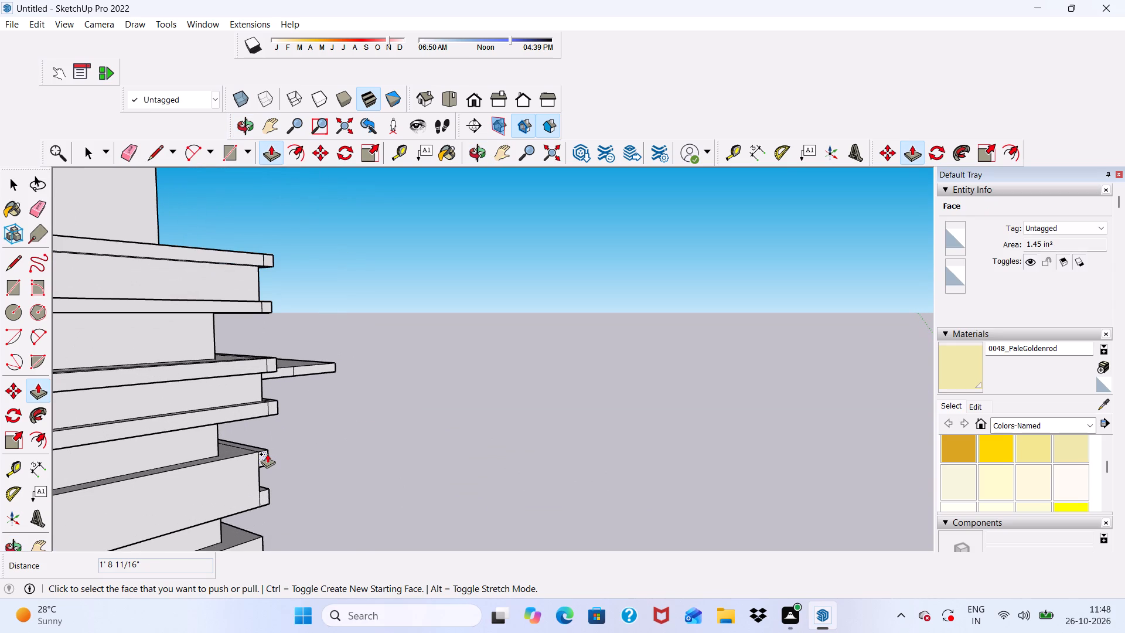
{"action": "left_click", "coordinate": [267, 454]}
{"action": "scroll", "coordinate": [294, 475], "scroll_direction": "down", "scroll_amount": 4}
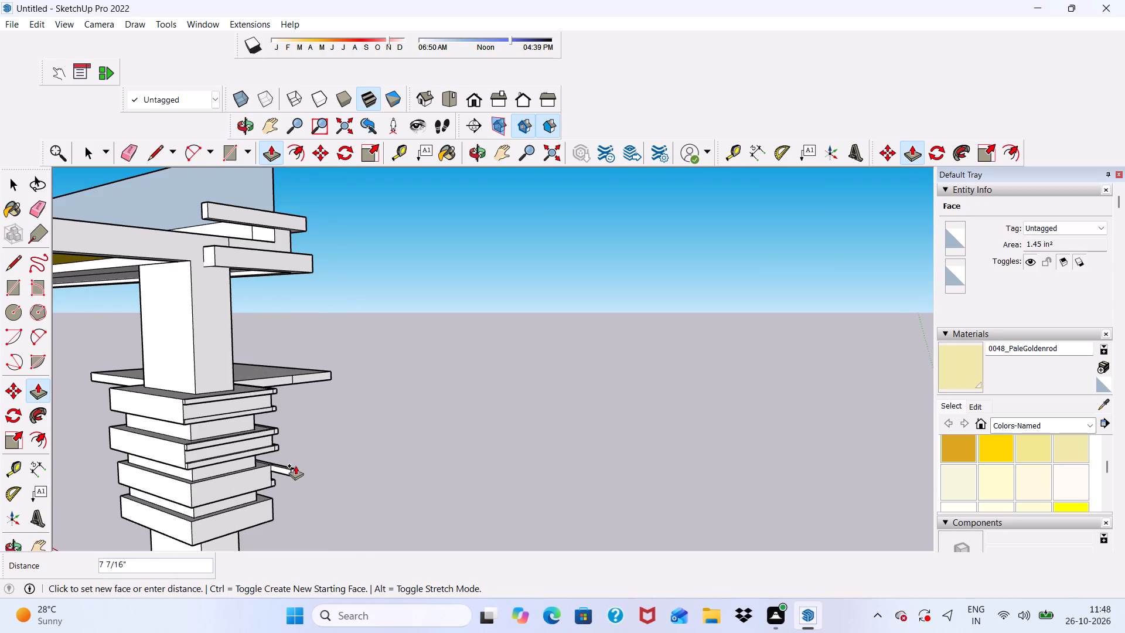
{"action": "scroll", "coordinate": [289, 461], "scroll_direction": "up", "scroll_amount": 5}
{"action": "scroll", "coordinate": [289, 461], "scroll_direction": "down", "scroll_amount": 5}
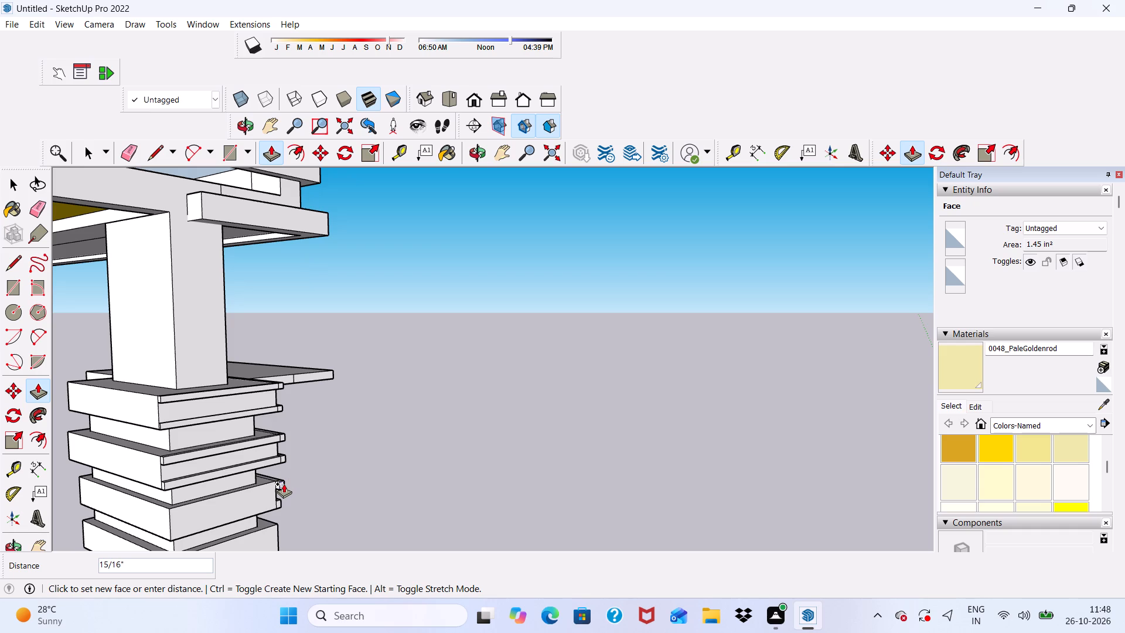
{"action": "left_click", "coordinate": [284, 484]}
Extend the small inner face of the third band's upper trim about 1' 7 9/16" along the full side of the band.
{"action": "scroll", "coordinate": [270, 488], "scroll_direction": "up", "scroll_amount": 11}
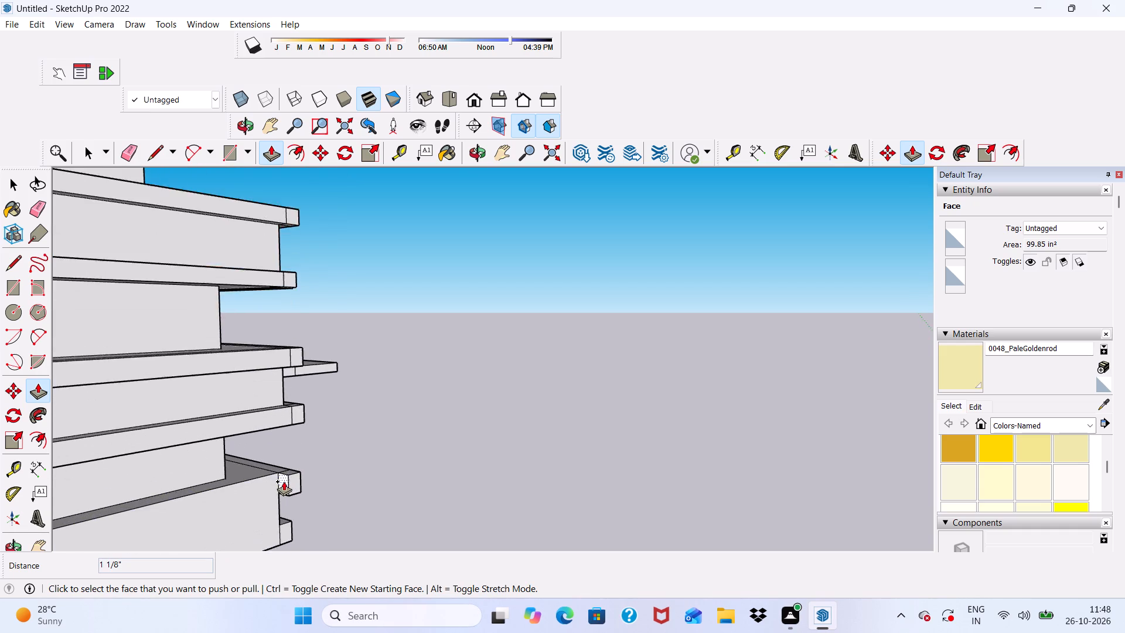
{"action": "left_click", "coordinate": [284, 481]}
{"action": "scroll", "coordinate": [244, 477], "scroll_direction": "down", "scroll_amount": 14}
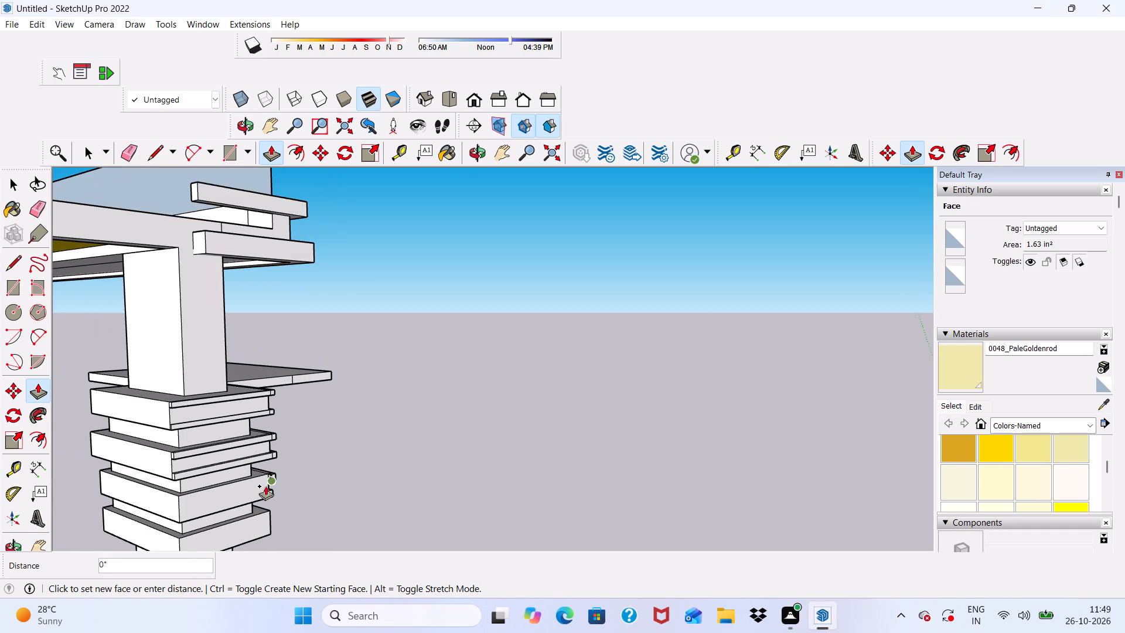
{"action": "scroll", "coordinate": [184, 506], "scroll_direction": "up", "scroll_amount": 6}
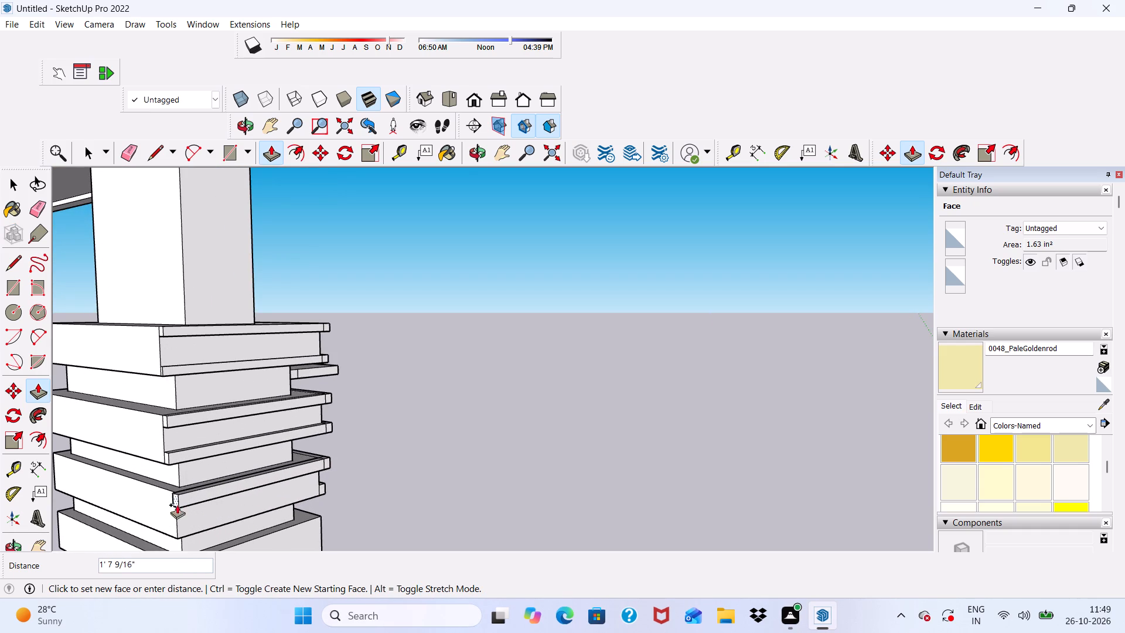
{"action": "left_click", "coordinate": [179, 515]}
Pull the end face of the third band's lower trim strip about 13/16" out past the band's side face.
{"action": "scroll", "coordinate": [325, 494], "scroll_direction": "up", "scroll_amount": 9}
{"action": "left_click", "coordinate": [324, 496]}
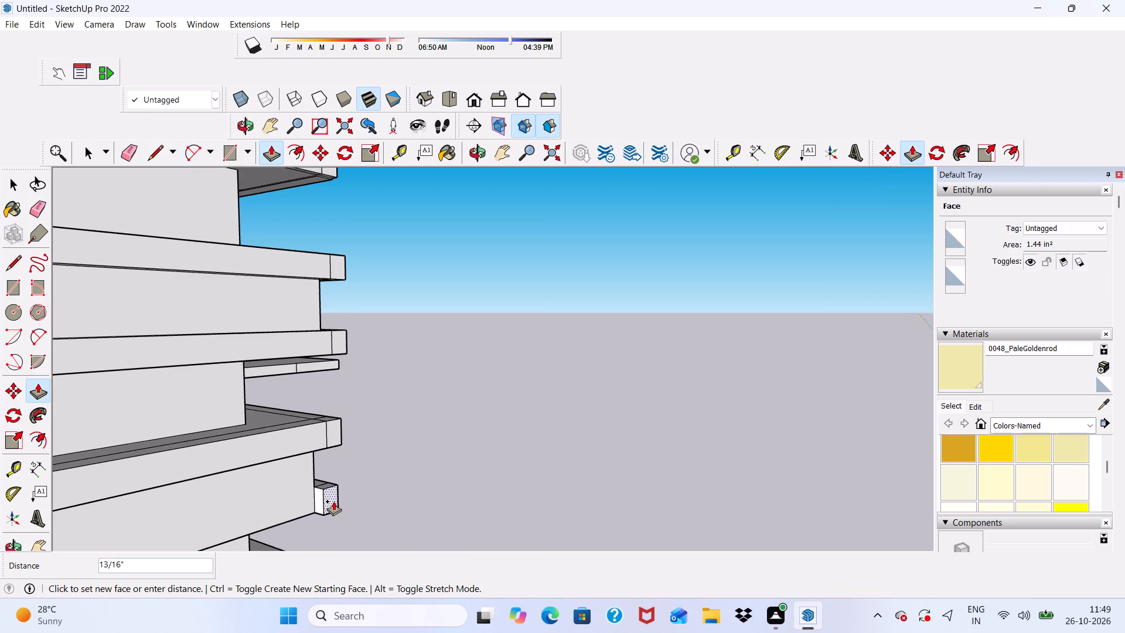
{"action": "left_click", "coordinate": [333, 501]}
Extend the small inner face of the third band's lower trim about 1' 7 1/4" along the full side of the band.
{"action": "left_click", "coordinate": [321, 498]}
{"action": "scroll", "coordinate": [236, 481], "scroll_direction": "down", "scroll_amount": 7}
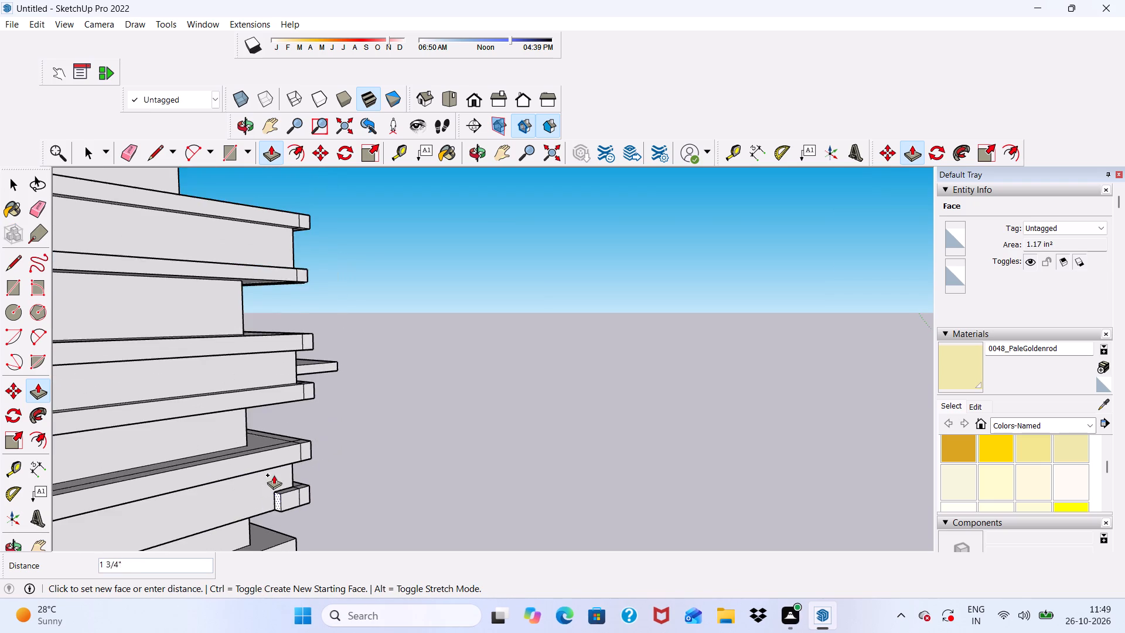
{"action": "scroll", "coordinate": [274, 475], "scroll_direction": "down", "scroll_amount": 4}
{"action": "scroll", "coordinate": [214, 505], "scroll_direction": "up", "scroll_amount": 7}
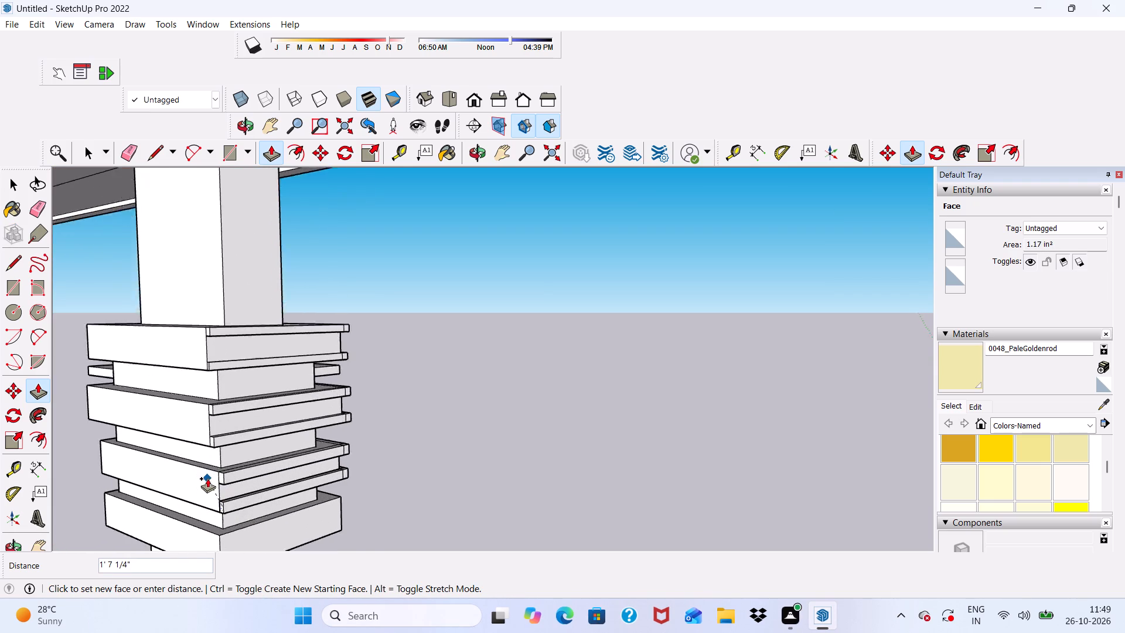
{"action": "scroll", "coordinate": [207, 478], "scroll_direction": "up", "scroll_amount": 2}
{"action": "left_click", "coordinate": [223, 481]}
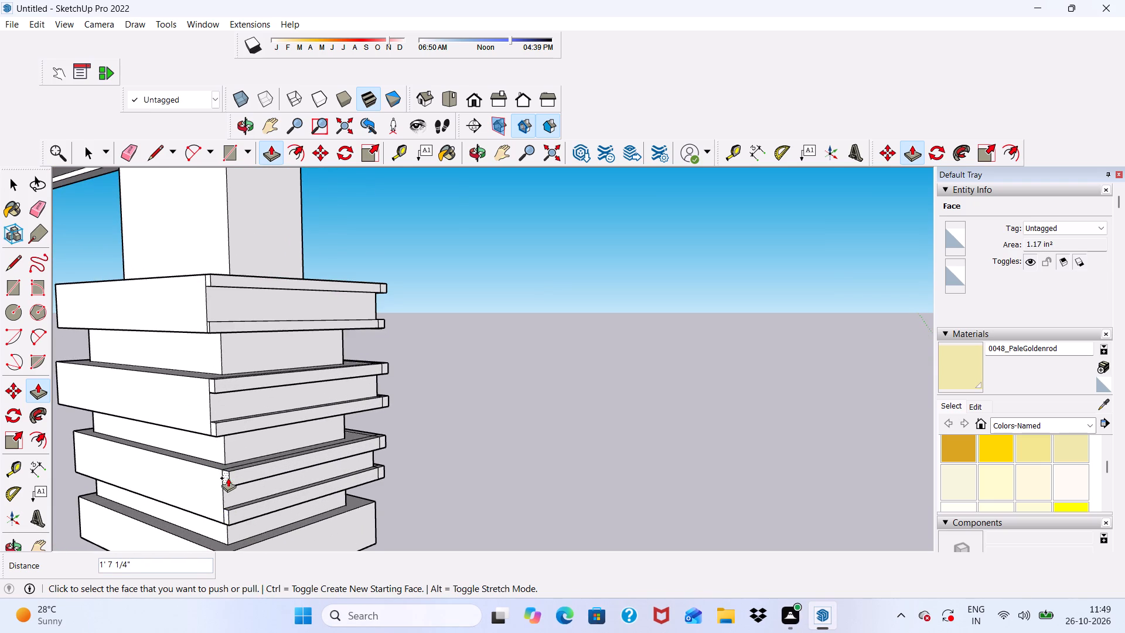
Pull the narrow upper strip on the front face of the bottom band out 1" to form its upper trim.
{"action": "scroll", "coordinate": [240, 454], "scroll_direction": "down", "scroll_amount": 6}
{"action": "middle_click_drag", "start_coordinate": [308, 477], "coordinate": [36, 485]}
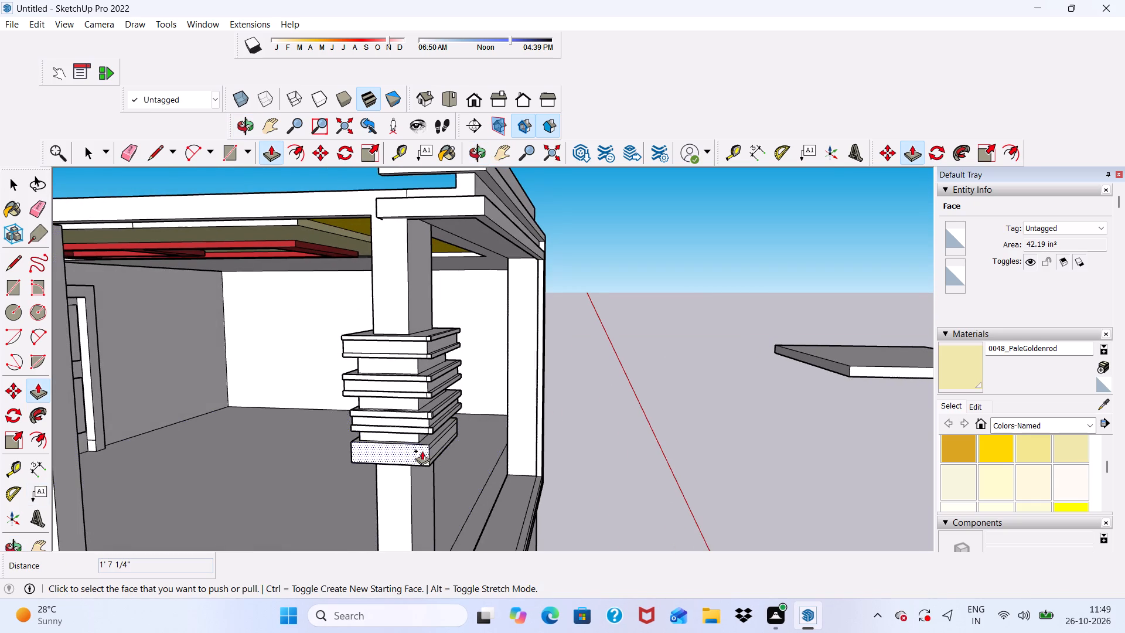
{"action": "scroll", "coordinate": [421, 450], "scroll_direction": "up", "scroll_amount": 9}
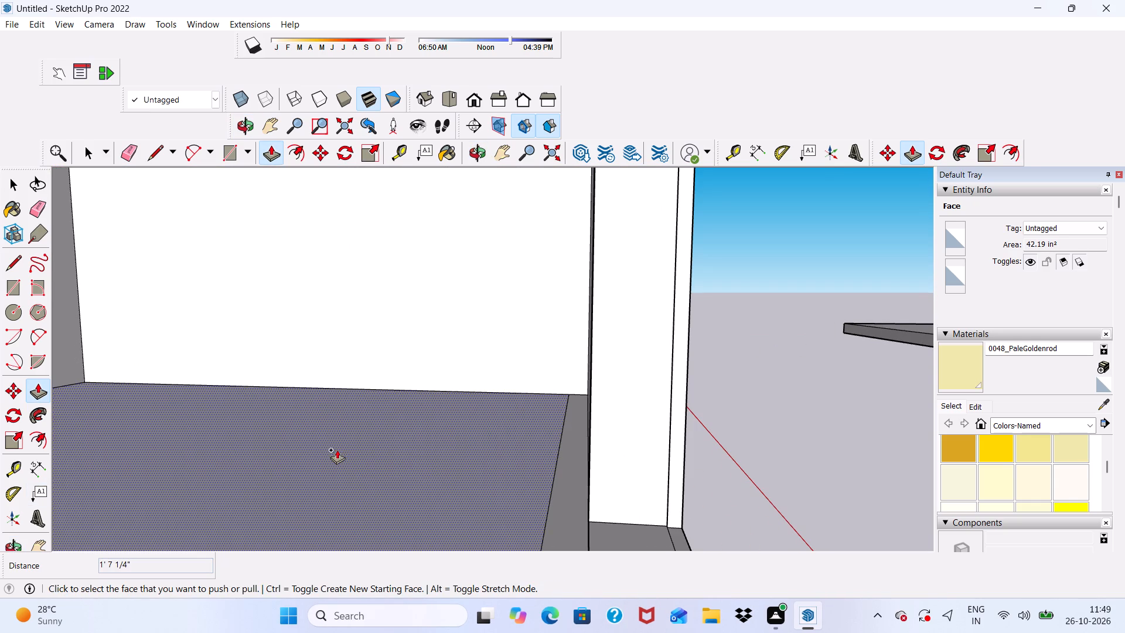
{"action": "scroll", "coordinate": [328, 430], "scroll_direction": "down", "scroll_amount": 8}
{"action": "scroll", "coordinate": [323, 411], "scroll_direction": "up", "scroll_amount": 13}
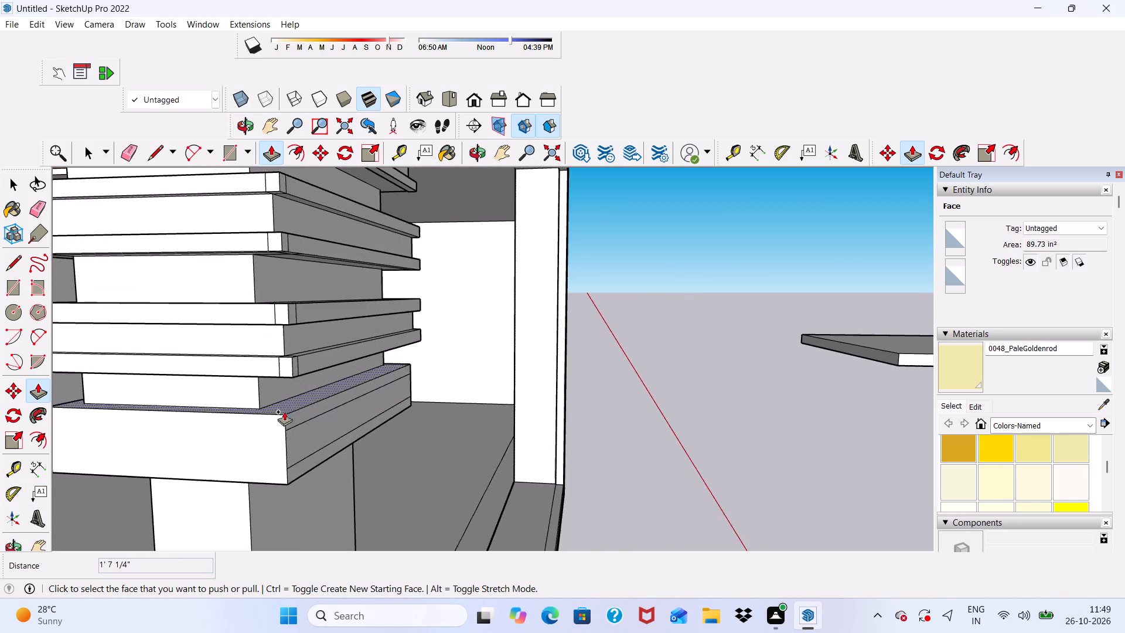
{"action": "scroll", "coordinate": [284, 411], "scroll_direction": "up", "scroll_amount": 6}
{"action": "left_click", "coordinate": [290, 421]}
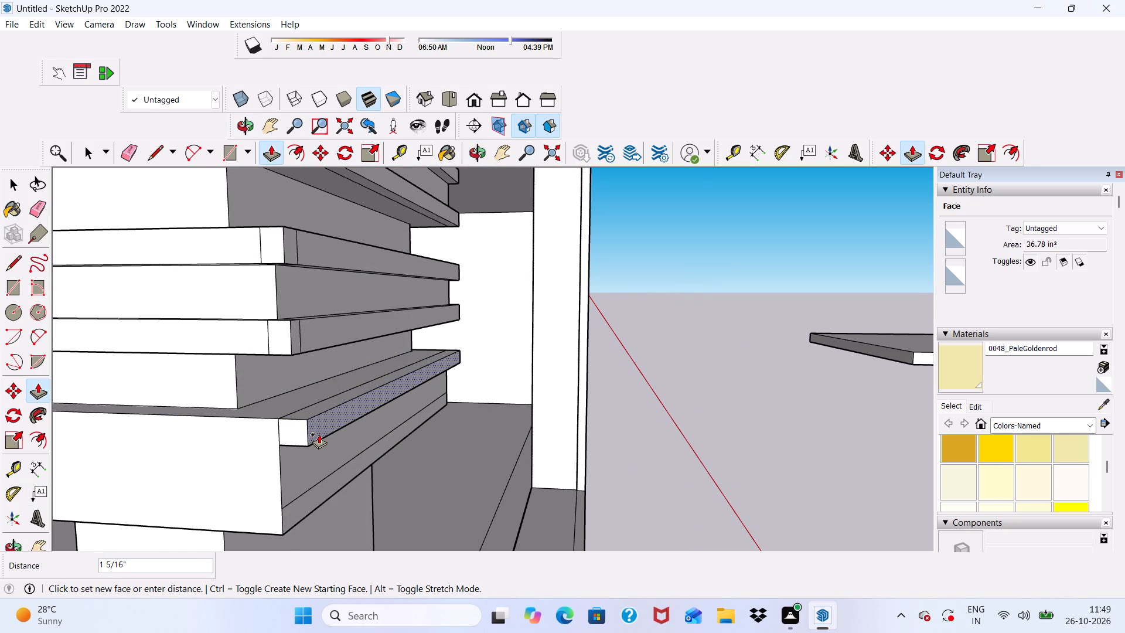
{"action": "type", "text": "1\""}
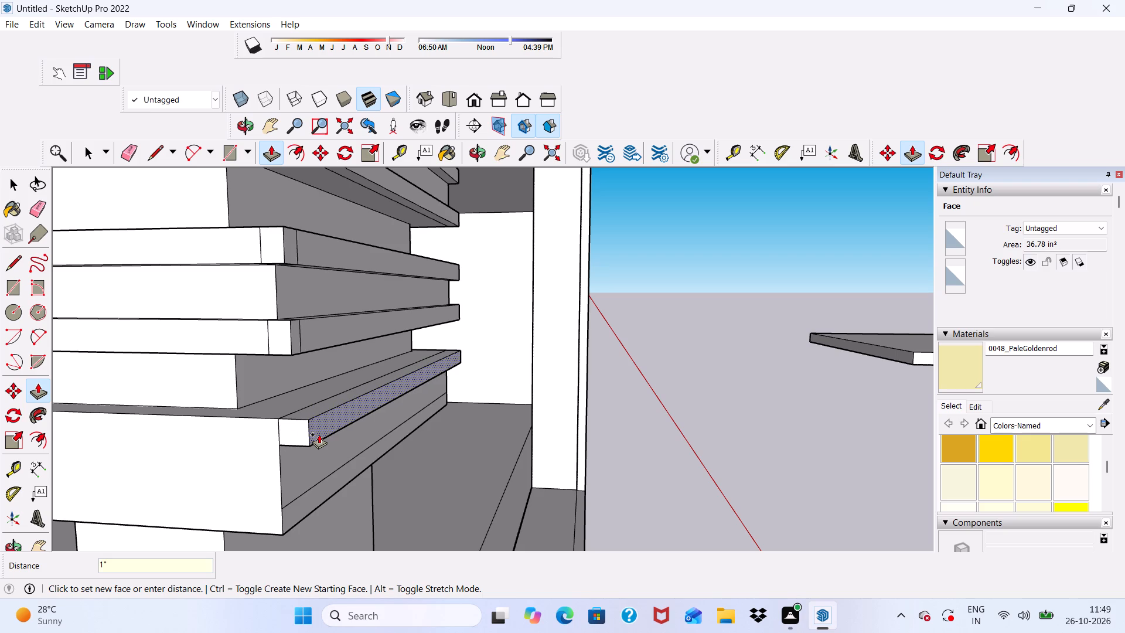
{"action": "key", "text": "Return"}
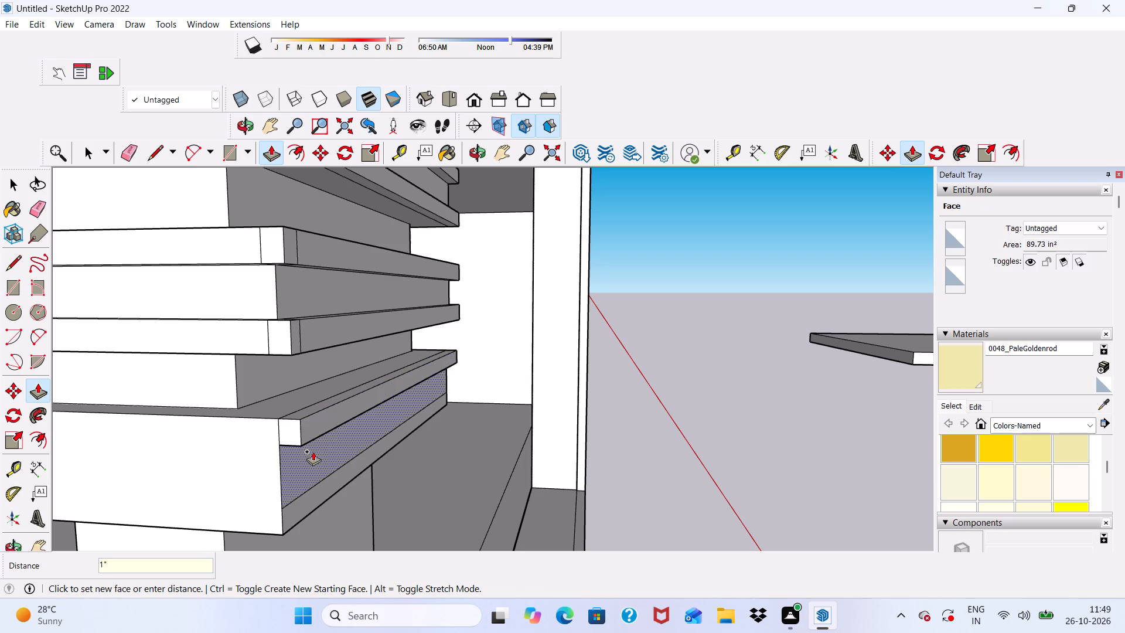
Pull the end face of the bottom band's upper trim strip about 2 3/16" out past the band's side face.
{"action": "scroll", "coordinate": [295, 464], "scroll_direction": "down", "scroll_amount": 2}
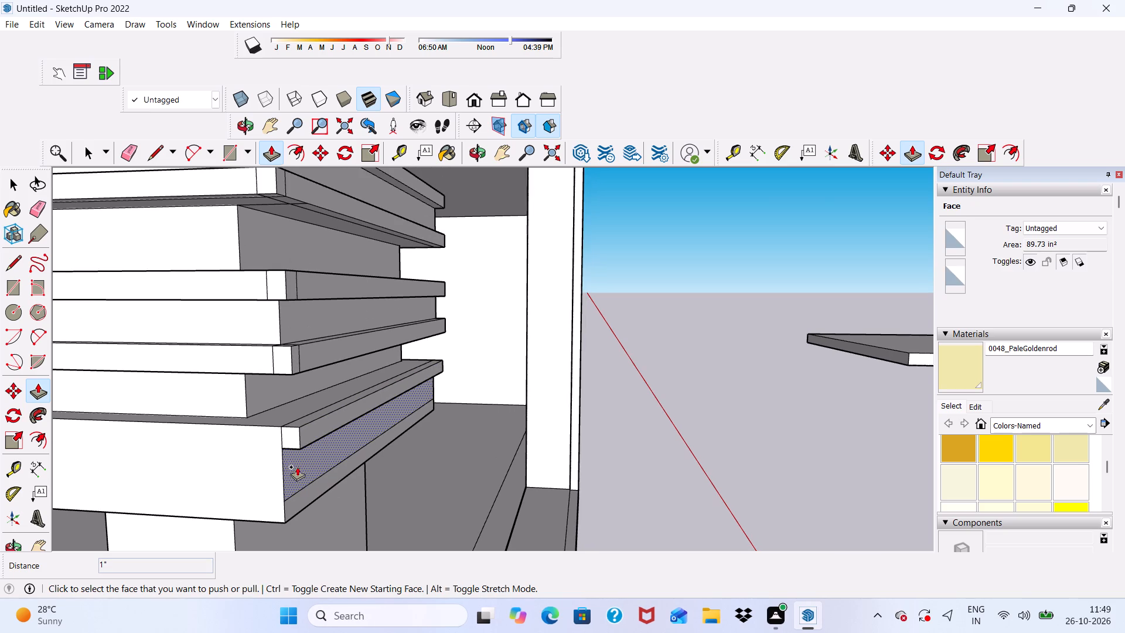
{"action": "middle_click_drag", "start_coordinate": [233, 491], "coordinate": [335, 478]}
{"action": "scroll", "coordinate": [438, 434], "scroll_direction": "up", "scroll_amount": 3}
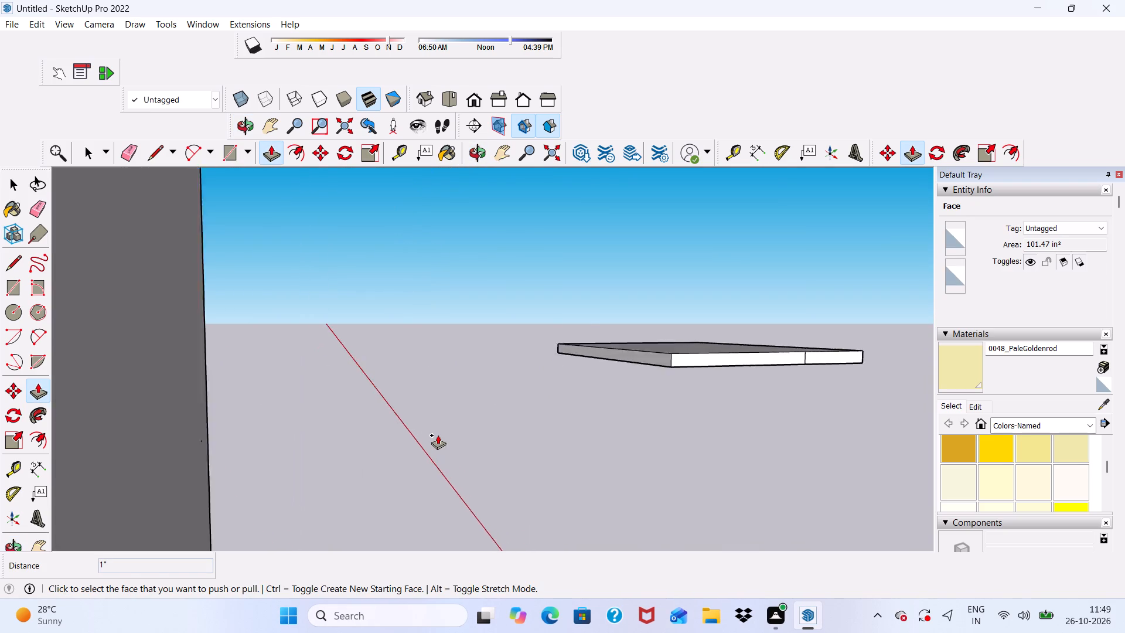
{"action": "scroll", "coordinate": [438, 435], "scroll_direction": "up", "scroll_amount": 2}
{"action": "scroll", "coordinate": [438, 435], "scroll_direction": "down", "scroll_amount": 5}
{"action": "scroll", "coordinate": [368, 401], "scroll_direction": "down", "scroll_amount": 3}
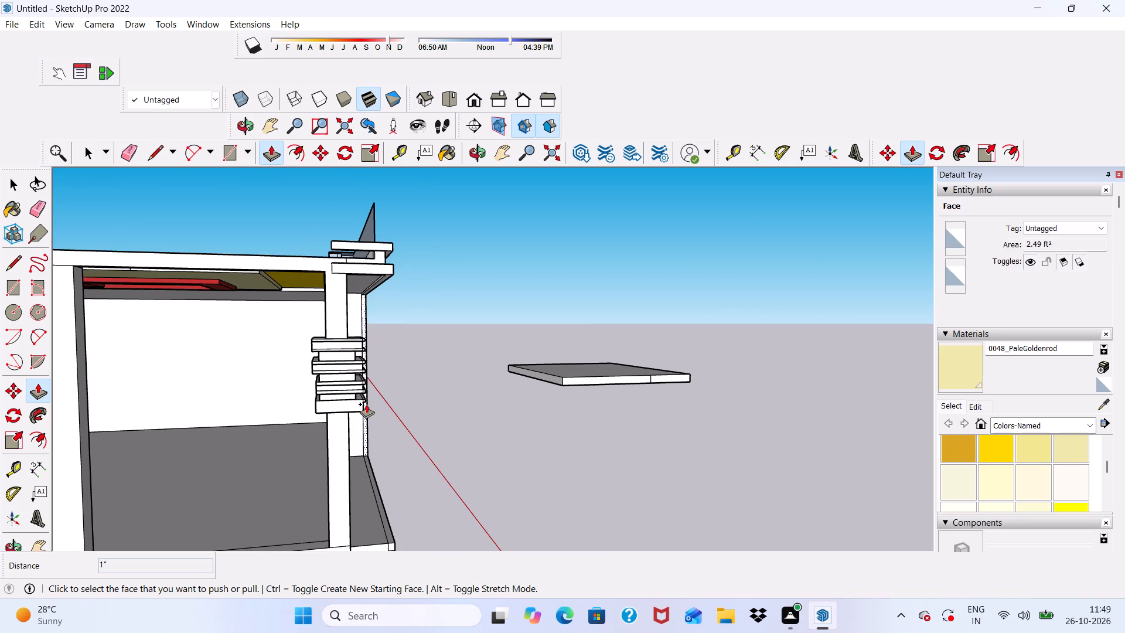
{"action": "scroll", "coordinate": [342, 396], "scroll_direction": "up", "scroll_amount": 11}
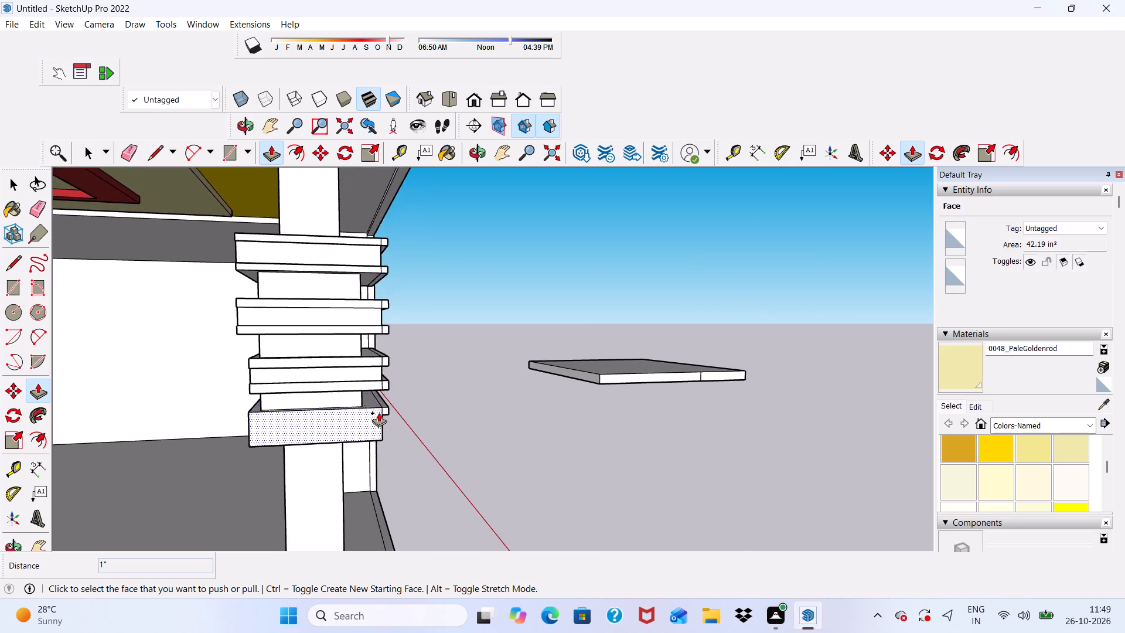
{"action": "scroll", "coordinate": [379, 413], "scroll_direction": "up", "scroll_amount": 9}
{"action": "left_click", "coordinate": [387, 403]}
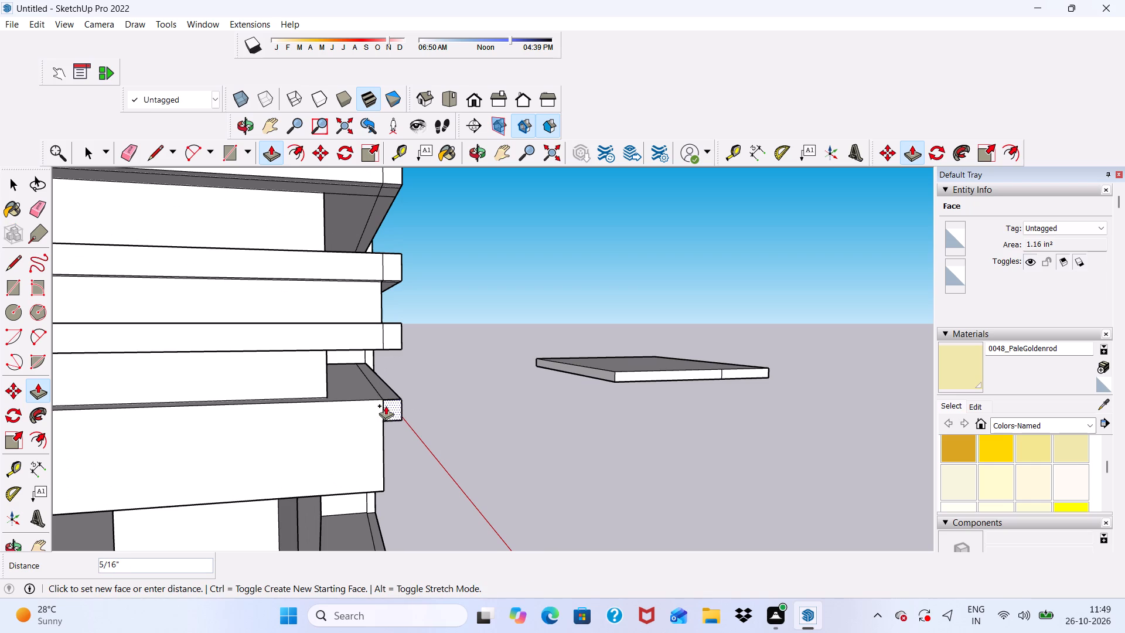
{"action": "left_click", "coordinate": [388, 411]}
Extend the small inner face of the bottom band's upper trim about 1' 7 9/16" along the full side of the band.
{"action": "scroll", "coordinate": [363, 405], "scroll_direction": "up", "scroll_amount": 10}
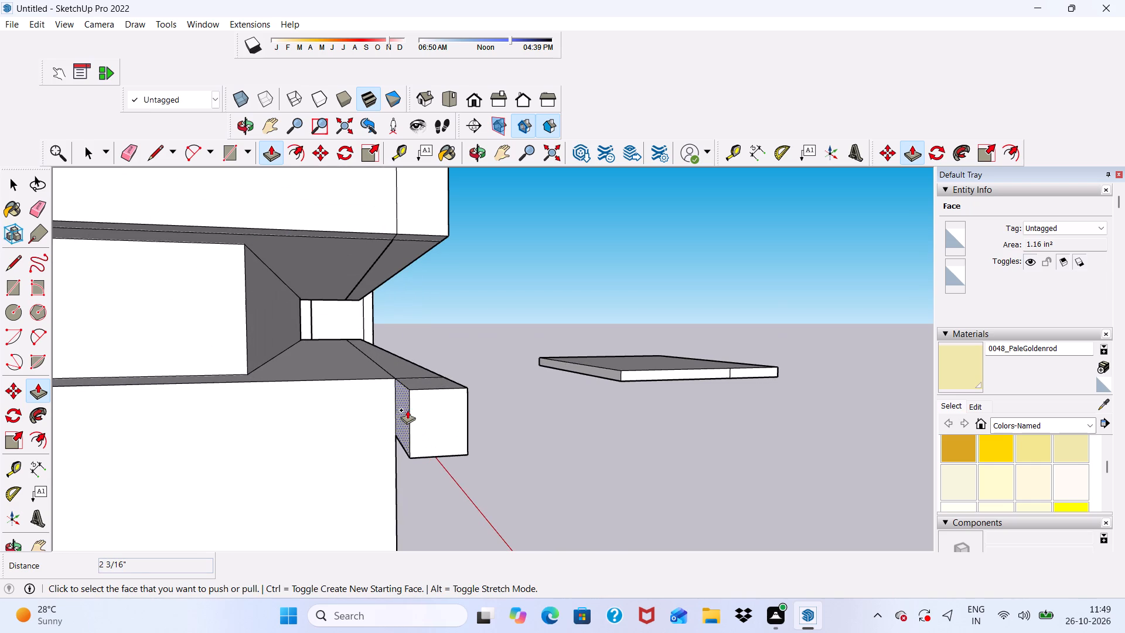
{"action": "left_click", "coordinate": [407, 410]}
{"action": "scroll", "coordinate": [265, 391], "scroll_direction": "down", "scroll_amount": 15}
{"action": "scroll", "coordinate": [326, 394], "scroll_direction": "down", "scroll_amount": 3}
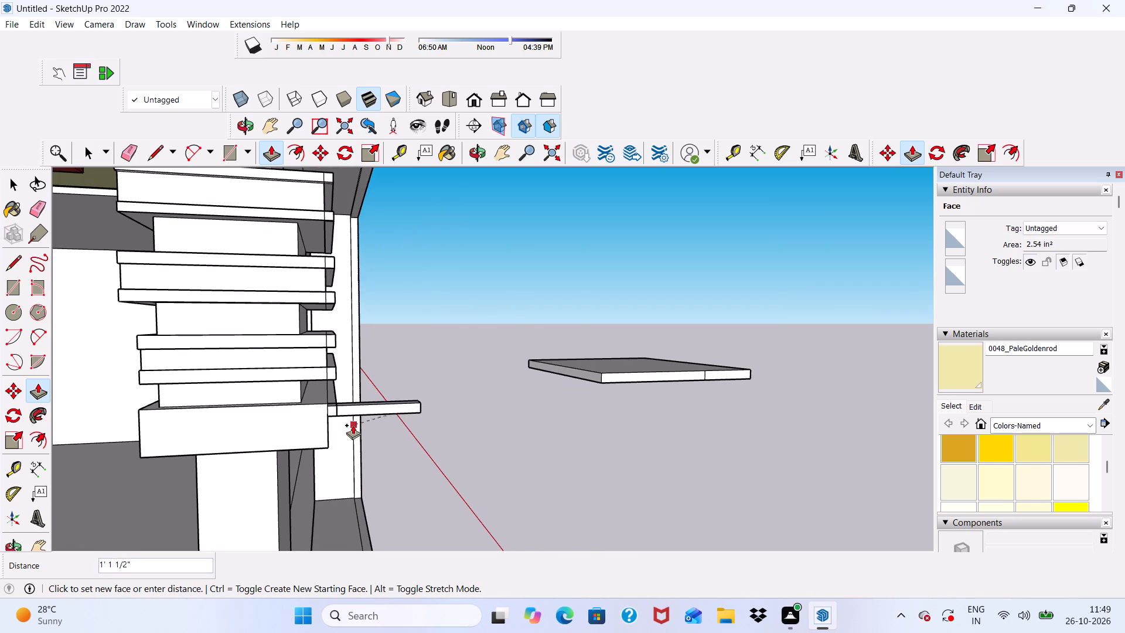
{"action": "scroll", "coordinate": [81, 415], "scroll_direction": "up", "scroll_amount": 5}
{"action": "scroll", "coordinate": [179, 457], "scroll_direction": "up", "scroll_amount": 5}
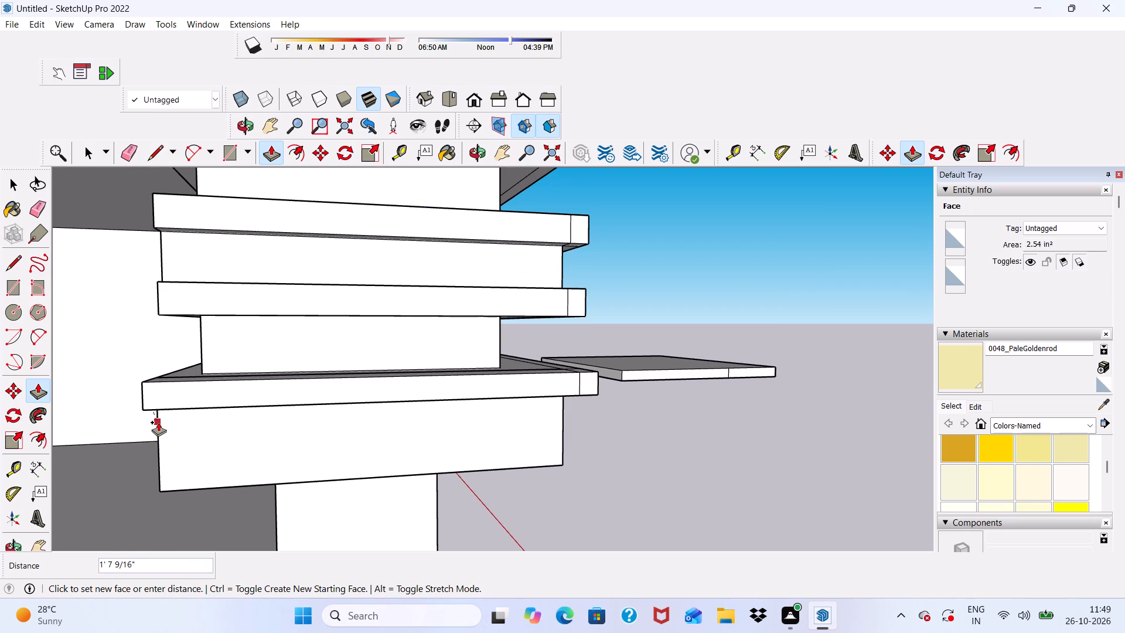
{"action": "left_click", "coordinate": [161, 422]}
Pull the narrow lower strip on the bottom band's front face out level with that band's upper trim.
{"action": "scroll", "coordinate": [206, 434], "scroll_direction": "down", "scroll_amount": 4}
{"action": "middle_click_drag", "start_coordinate": [518, 440], "coordinate": [476, 436]}
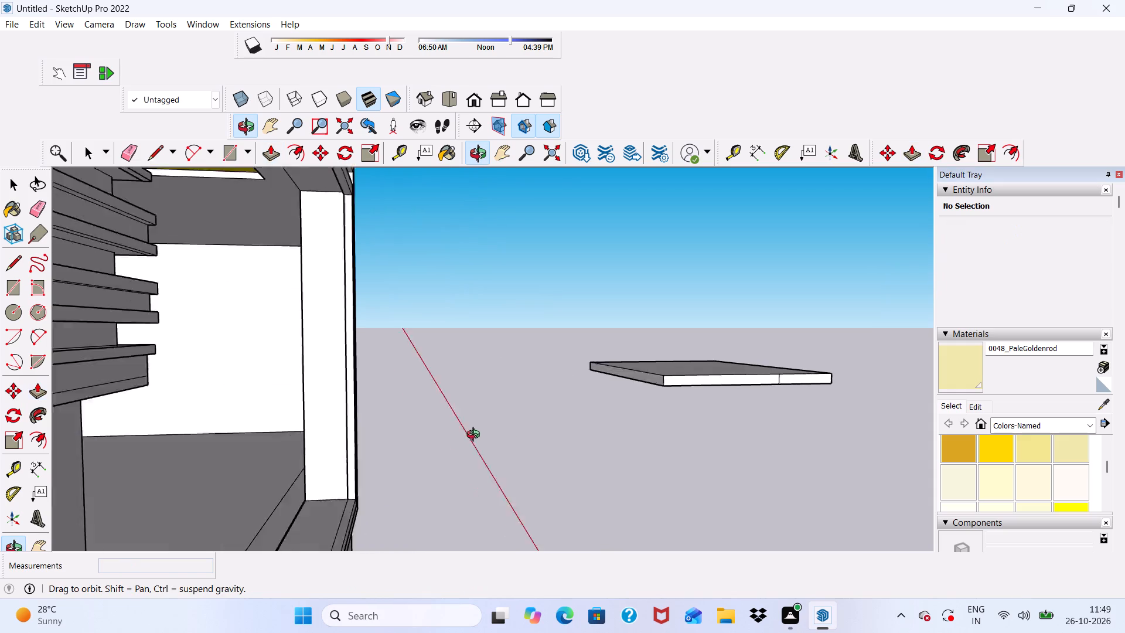
{"action": "middle_click_drag", "start_coordinate": [476, 436], "coordinate": [360, 436]}
{"action": "scroll", "coordinate": [368, 443], "scroll_direction": "down", "scroll_amount": 10}
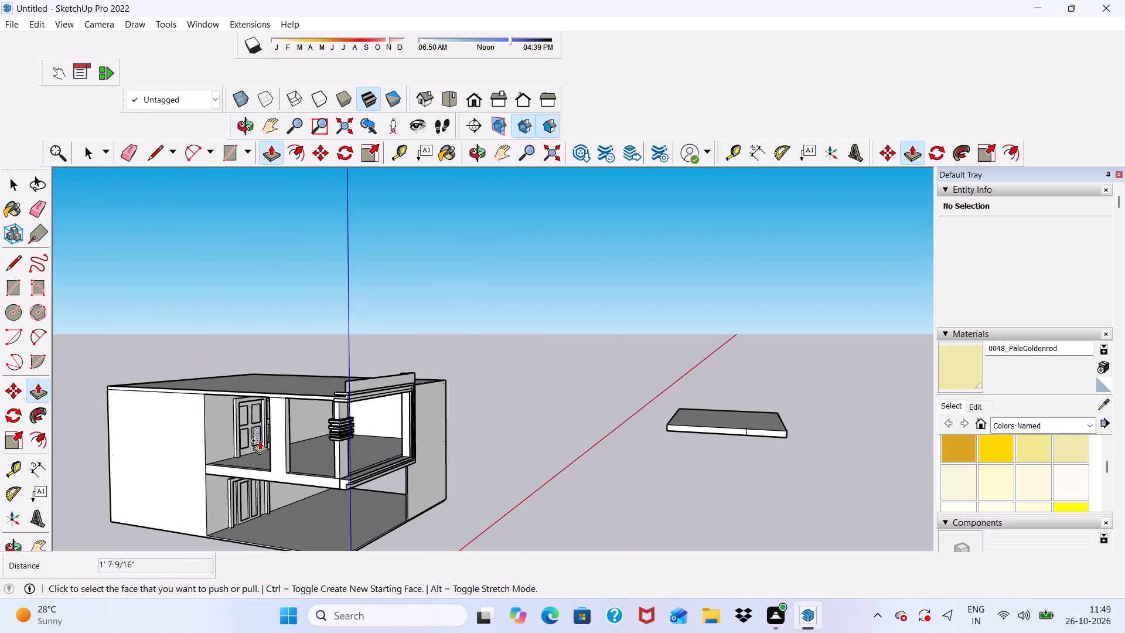
{"action": "scroll", "coordinate": [260, 440], "scroll_direction": "up", "scroll_amount": 6}
{"action": "scroll", "coordinate": [446, 430], "scroll_direction": "up", "scroll_amount": 6}
{"action": "scroll", "coordinate": [445, 437], "scroll_direction": "down", "scroll_amount": 1}
{"action": "scroll", "coordinate": [444, 443], "scroll_direction": "up", "scroll_amount": 4}
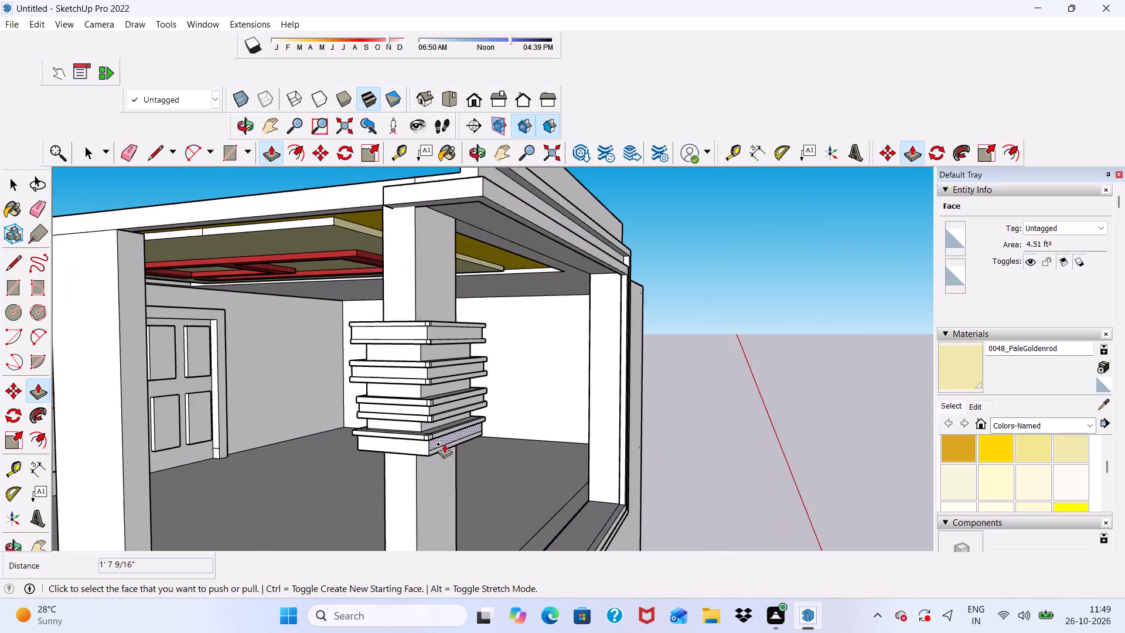
{"action": "scroll", "coordinate": [444, 444], "scroll_direction": "up", "scroll_amount": 13}
{"action": "left_click", "coordinate": [423, 460]}
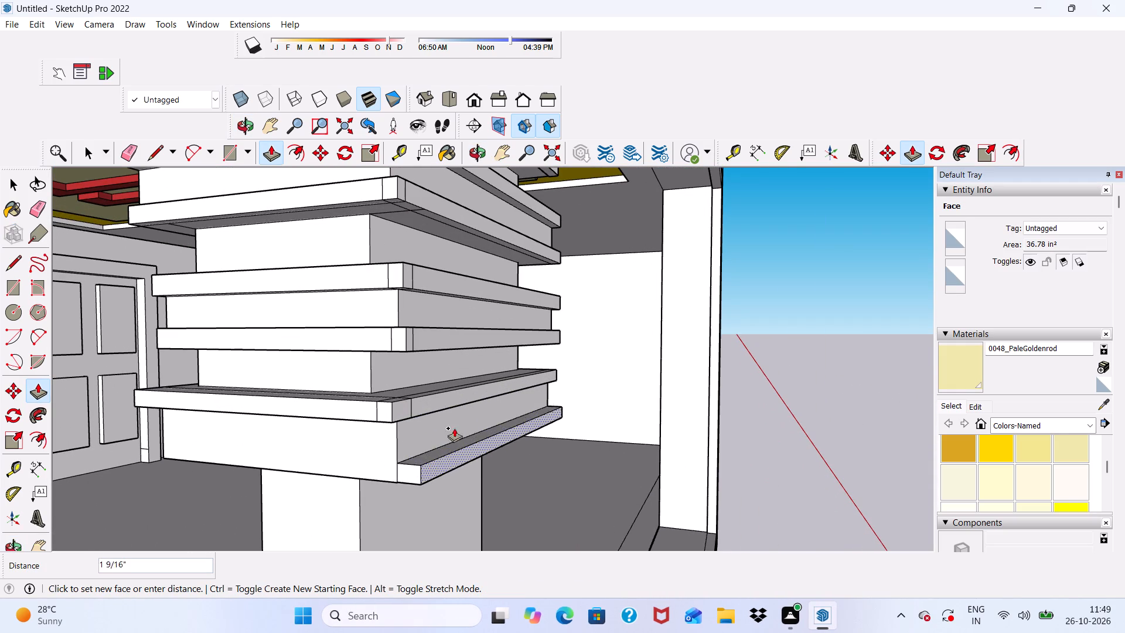
{"action": "left_click", "coordinate": [431, 395]}
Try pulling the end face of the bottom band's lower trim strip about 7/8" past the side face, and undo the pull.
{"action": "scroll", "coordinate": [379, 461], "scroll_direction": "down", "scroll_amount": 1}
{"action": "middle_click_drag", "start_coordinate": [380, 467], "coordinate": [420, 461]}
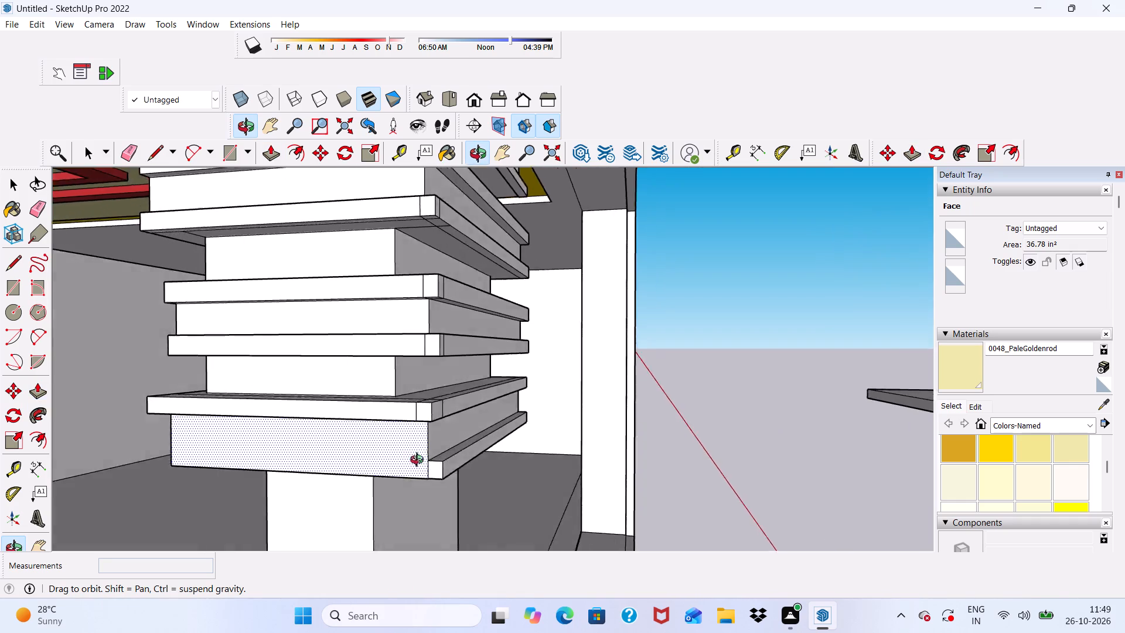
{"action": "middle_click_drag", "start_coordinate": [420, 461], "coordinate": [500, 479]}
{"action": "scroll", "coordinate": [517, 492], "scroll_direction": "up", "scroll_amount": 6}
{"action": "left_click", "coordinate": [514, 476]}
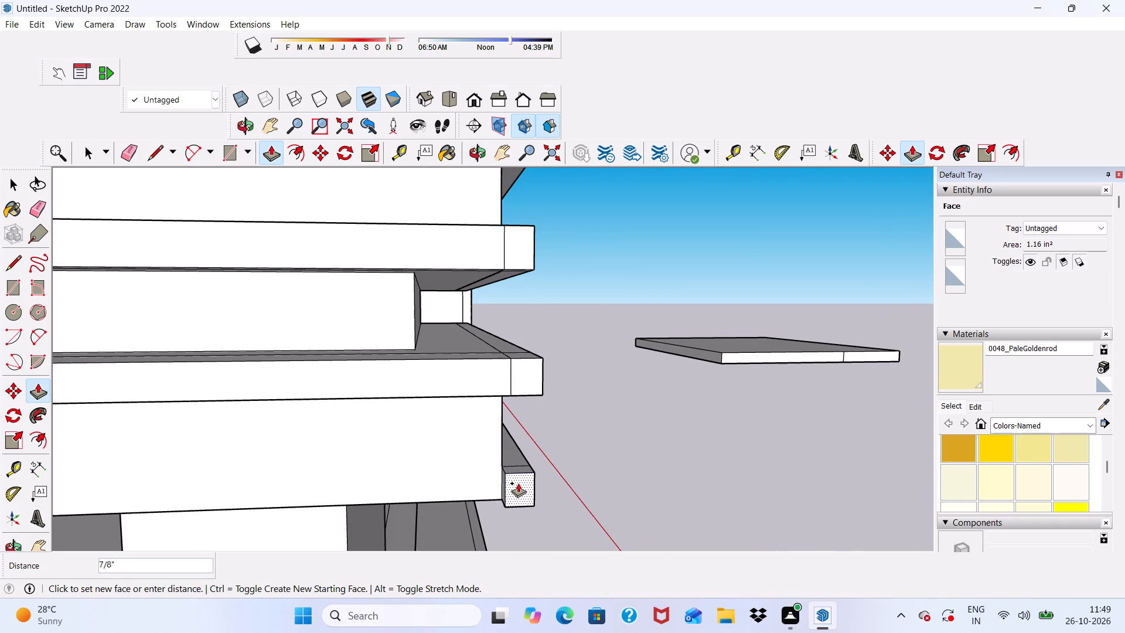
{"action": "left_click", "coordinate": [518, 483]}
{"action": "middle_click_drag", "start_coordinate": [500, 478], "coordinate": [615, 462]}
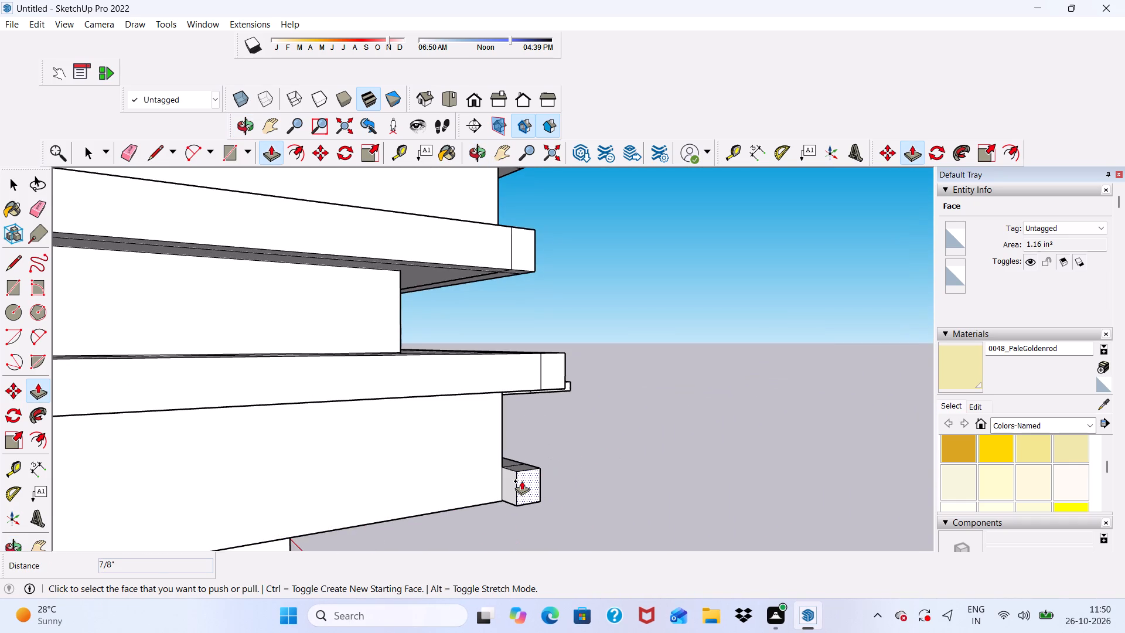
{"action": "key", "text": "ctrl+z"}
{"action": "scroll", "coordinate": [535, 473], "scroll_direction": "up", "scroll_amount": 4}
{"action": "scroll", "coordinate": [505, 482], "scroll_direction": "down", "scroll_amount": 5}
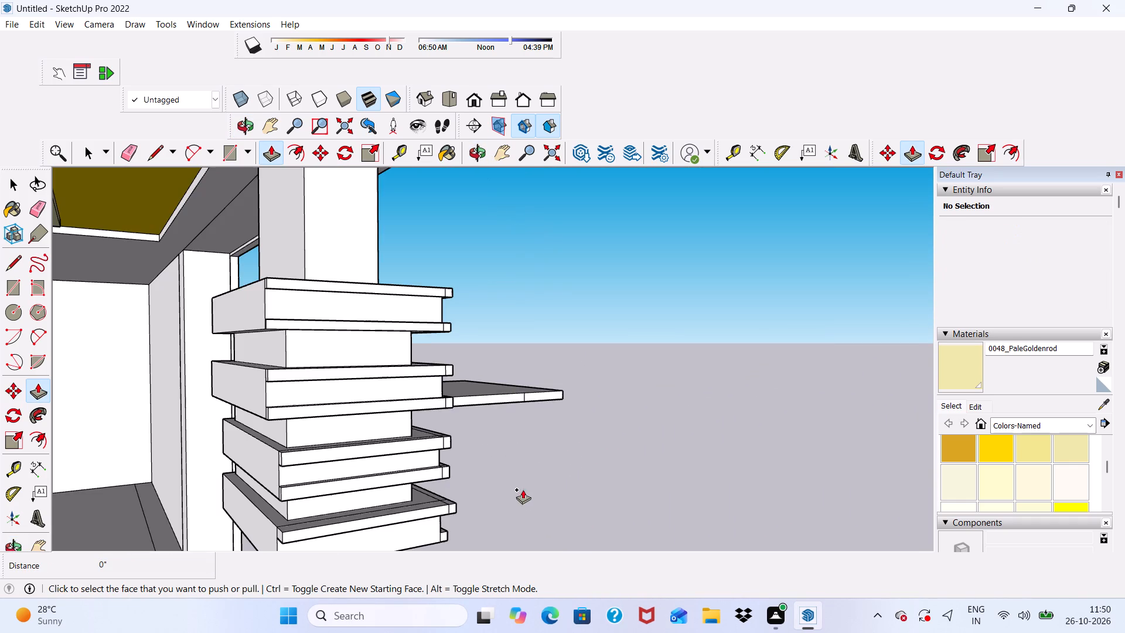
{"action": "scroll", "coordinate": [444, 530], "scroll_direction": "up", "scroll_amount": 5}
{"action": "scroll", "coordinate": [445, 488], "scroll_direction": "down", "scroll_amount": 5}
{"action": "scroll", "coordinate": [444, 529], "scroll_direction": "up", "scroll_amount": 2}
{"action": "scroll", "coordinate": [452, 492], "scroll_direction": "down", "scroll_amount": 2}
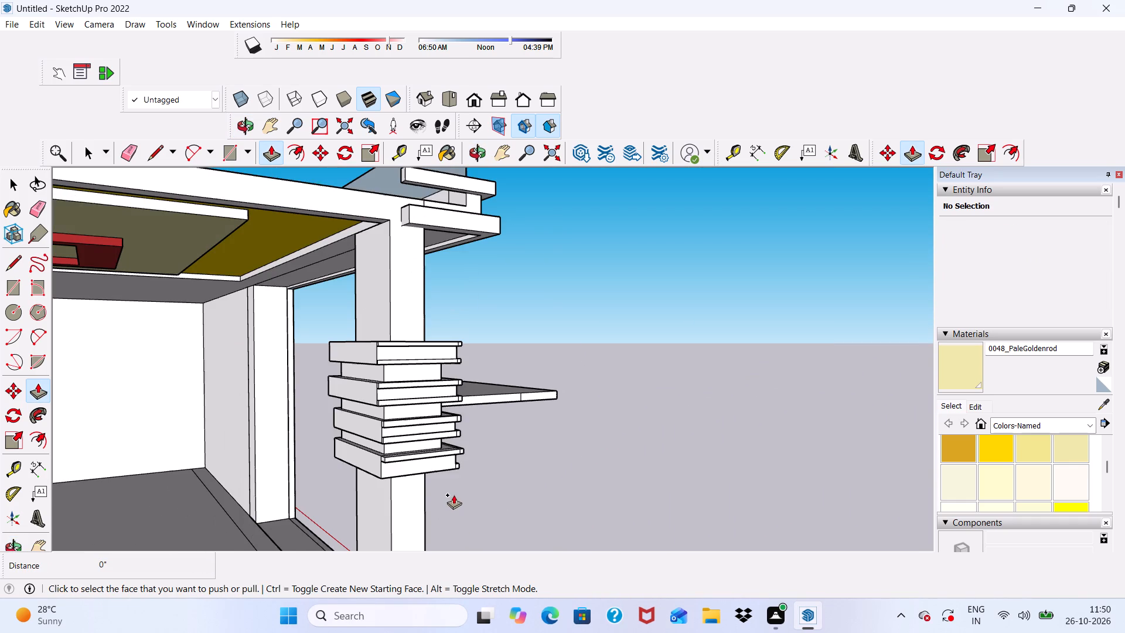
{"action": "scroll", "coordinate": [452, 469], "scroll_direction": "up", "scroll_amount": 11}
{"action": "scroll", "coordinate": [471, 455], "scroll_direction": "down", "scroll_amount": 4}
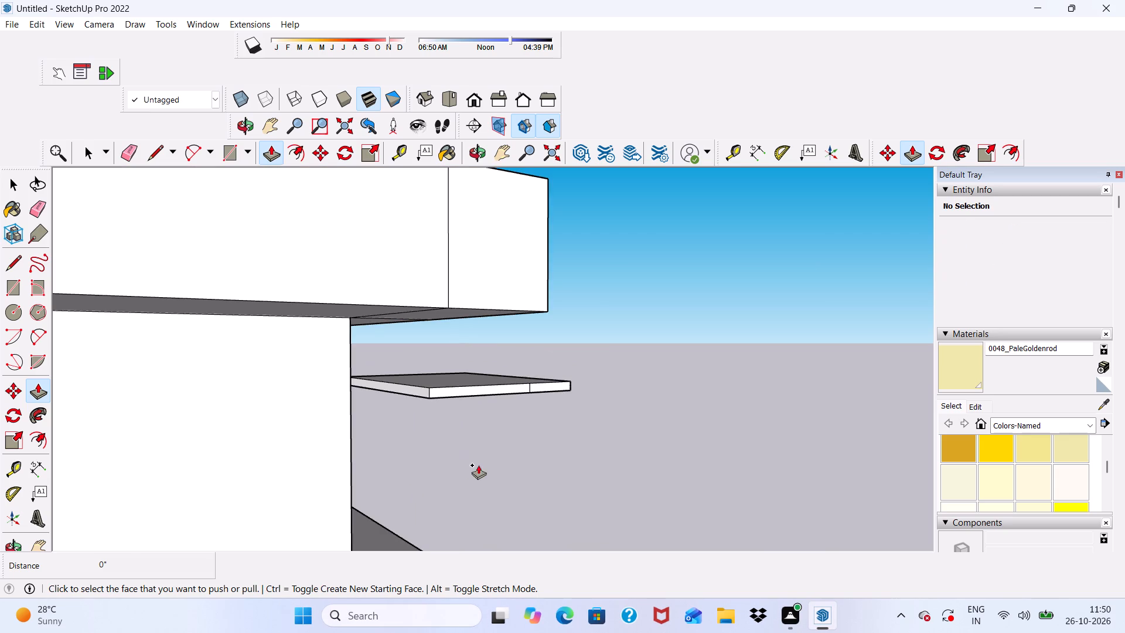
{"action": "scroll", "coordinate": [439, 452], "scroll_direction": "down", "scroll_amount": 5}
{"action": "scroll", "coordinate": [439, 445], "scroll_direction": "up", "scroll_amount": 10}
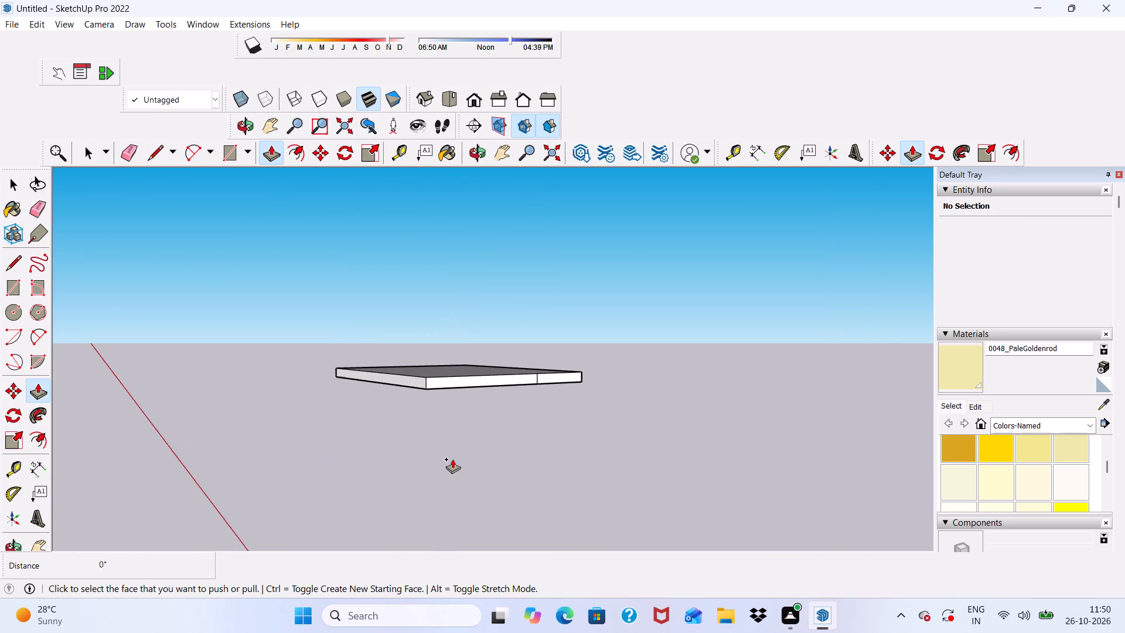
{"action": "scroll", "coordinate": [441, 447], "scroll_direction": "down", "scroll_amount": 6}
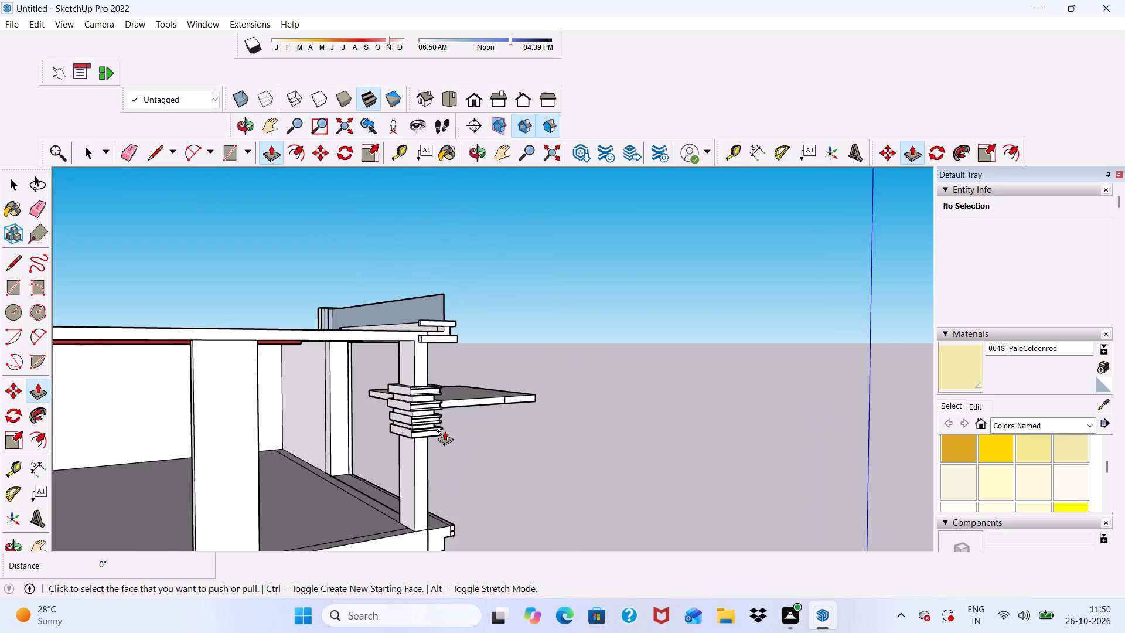
Pull the end face of the bottom band's lower trim strip about 1" out past the band's side face.
{"action": "scroll", "coordinate": [445, 431], "scroll_direction": "up", "scroll_amount": 5}
{"action": "scroll", "coordinate": [445, 431], "scroll_direction": "down", "scroll_amount": 4}
{"action": "scroll", "coordinate": [443, 440], "scroll_direction": "up", "scroll_amount": 9}
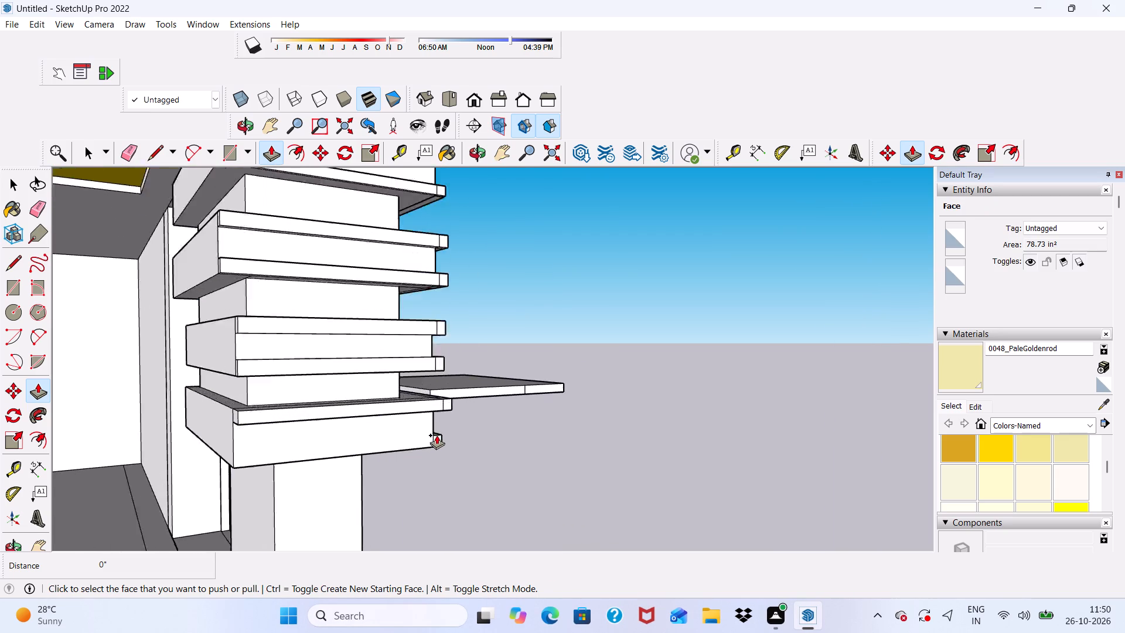
{"action": "scroll", "coordinate": [437, 435], "scroll_direction": "up", "scroll_amount": 7}
{"action": "left_click", "coordinate": [436, 440]}
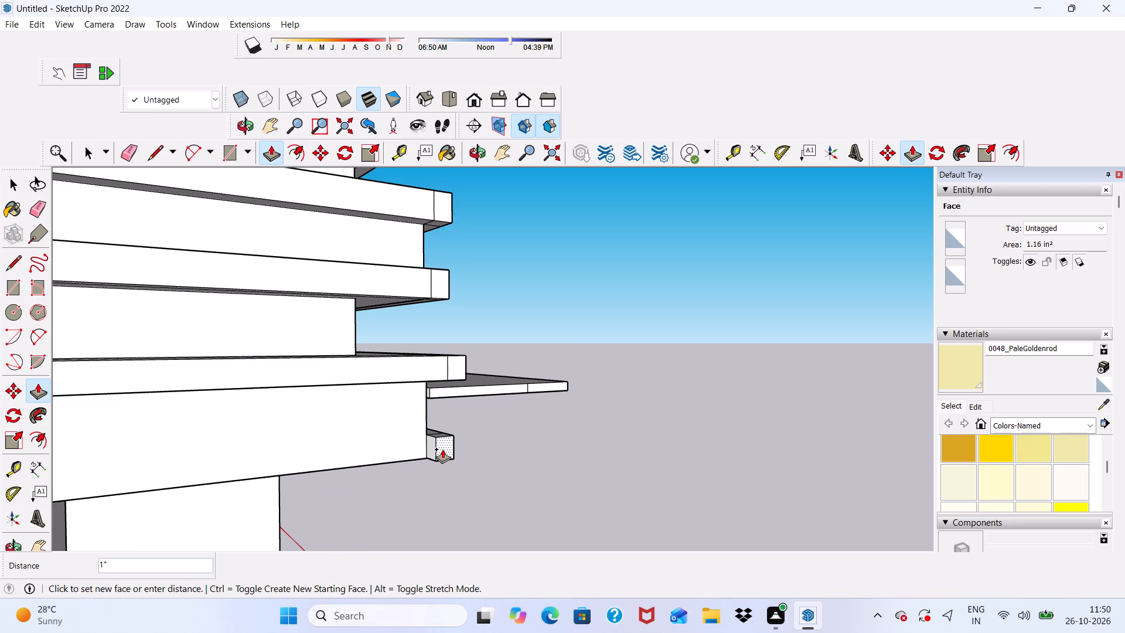
{"action": "left_click", "coordinate": [442, 448]}
Extend the small inner face of the bottom band's lower trim about 1' 7 9/16" along the full side of the band.
{"action": "scroll", "coordinate": [431, 448], "scroll_direction": "up", "scroll_amount": 5}
{"action": "left_click", "coordinate": [430, 441]}
{"action": "scroll", "coordinate": [400, 441], "scroll_direction": "down", "scroll_amount": 4}
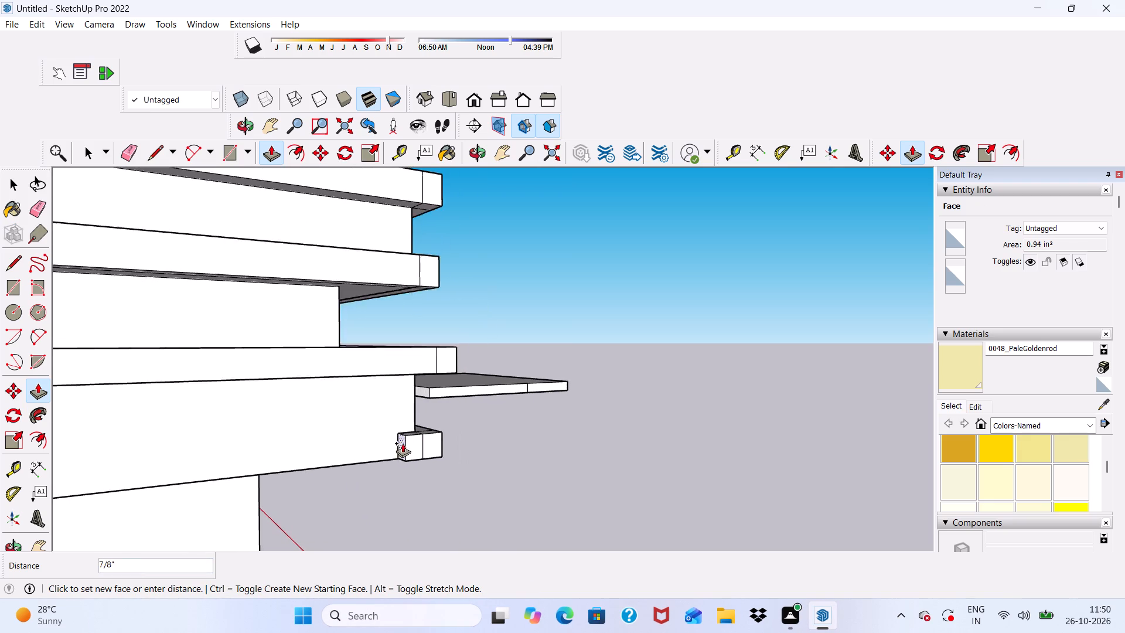
{"action": "scroll", "coordinate": [403, 443], "scroll_direction": "down", "scroll_amount": 5}
{"action": "scroll", "coordinate": [317, 485], "scroll_direction": "down", "scroll_amount": 5}
{"action": "scroll", "coordinate": [244, 457], "scroll_direction": "down", "scroll_amount": 10}
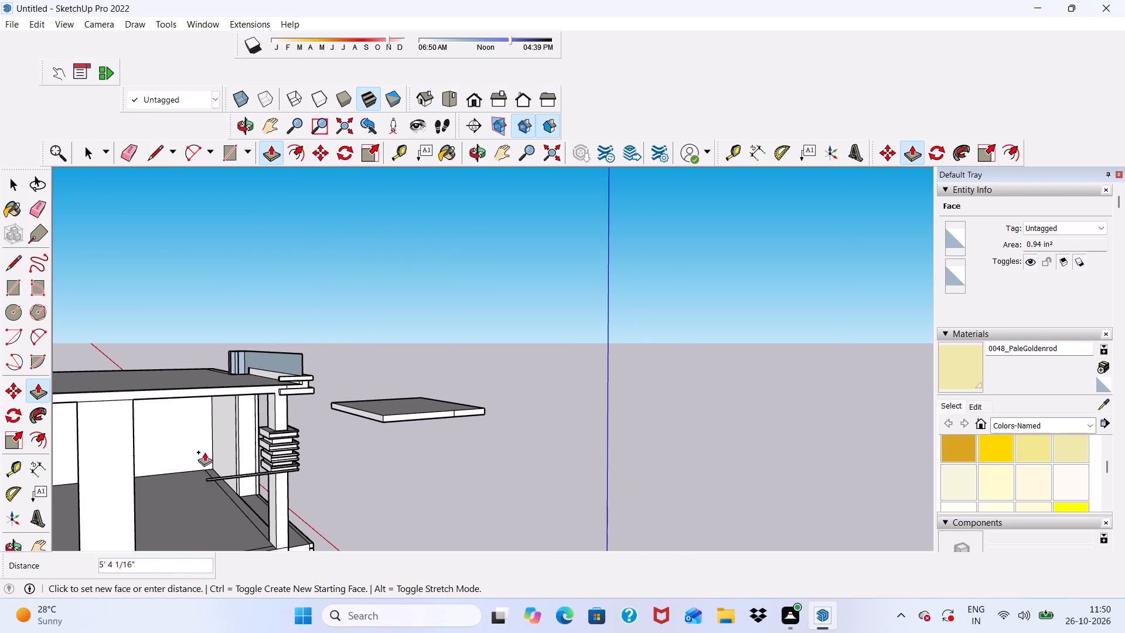
{"action": "scroll", "coordinate": [260, 460], "scroll_direction": "up", "scroll_amount": 20}
{"action": "scroll", "coordinate": [260, 460], "scroll_direction": "up", "scroll_amount": 4}
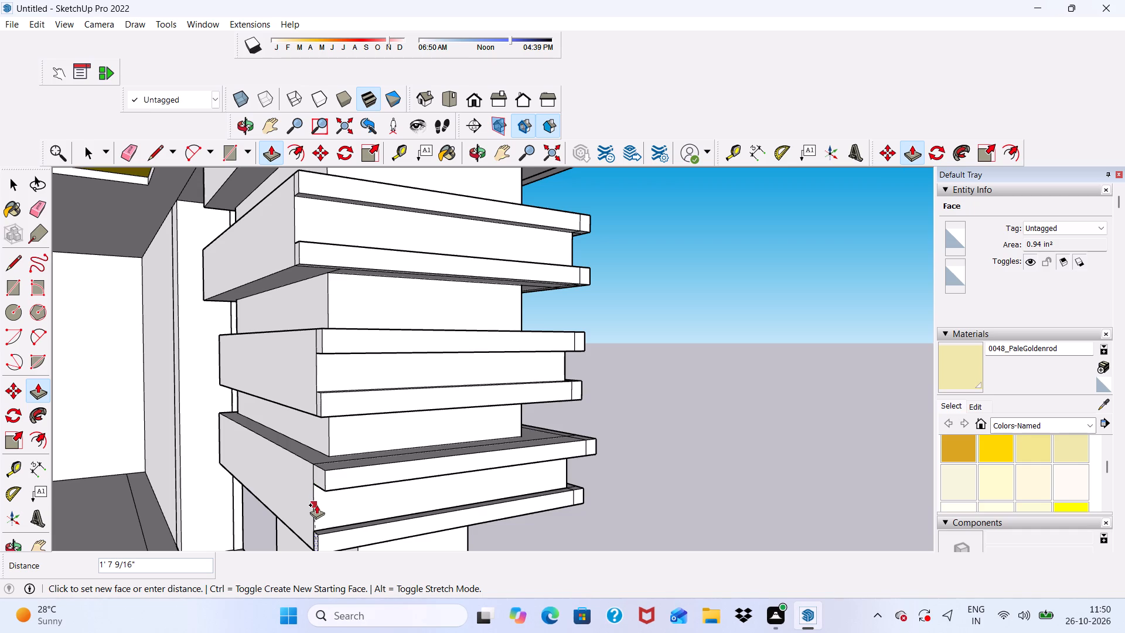
{"action": "left_click", "coordinate": [316, 505]}
At the opposite side of the column, pull the end face of the bottom band's lower trim about 9/16" out past the side face.
{"action": "scroll", "coordinate": [319, 503], "scroll_direction": "down", "scroll_amount": 2}
{"action": "middle_click_drag", "start_coordinate": [321, 505], "coordinate": [462, 474]}
{"action": "scroll", "coordinate": [463, 475], "scroll_direction": "up", "scroll_amount": 1}
{"action": "scroll", "coordinate": [454, 443], "scroll_direction": "down", "scroll_amount": 5}
{"action": "middle_click_drag", "start_coordinate": [457, 469], "coordinate": [466, 475]}
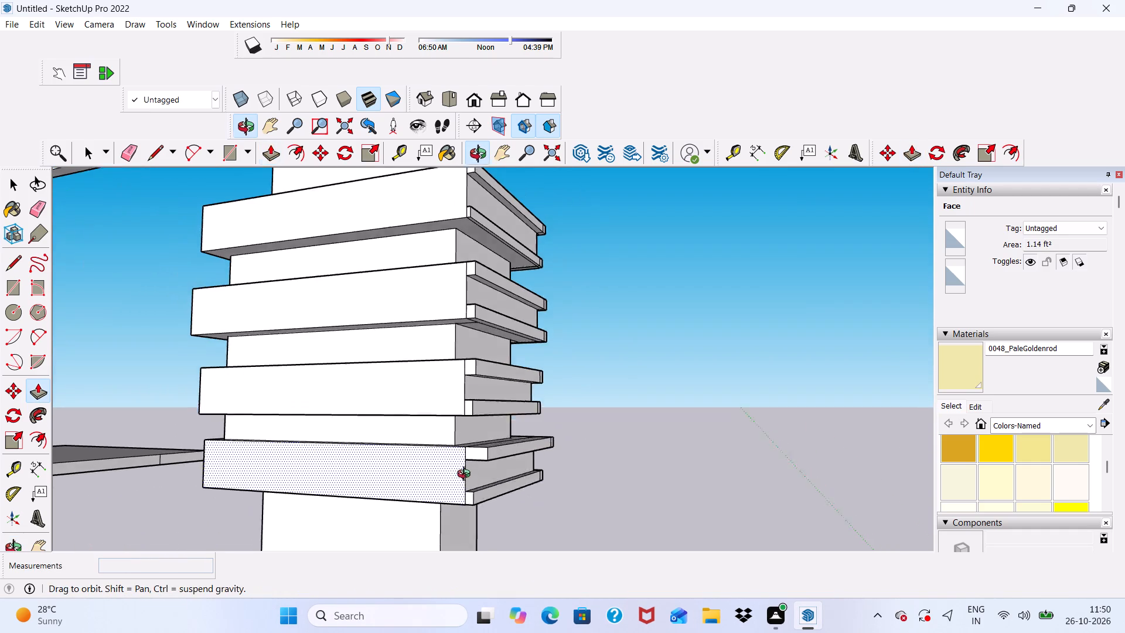
{"action": "middle_click_drag", "start_coordinate": [466, 475], "coordinate": [565, 505]}
{"action": "scroll", "coordinate": [507, 440], "scroll_direction": "down", "scroll_amount": 6}
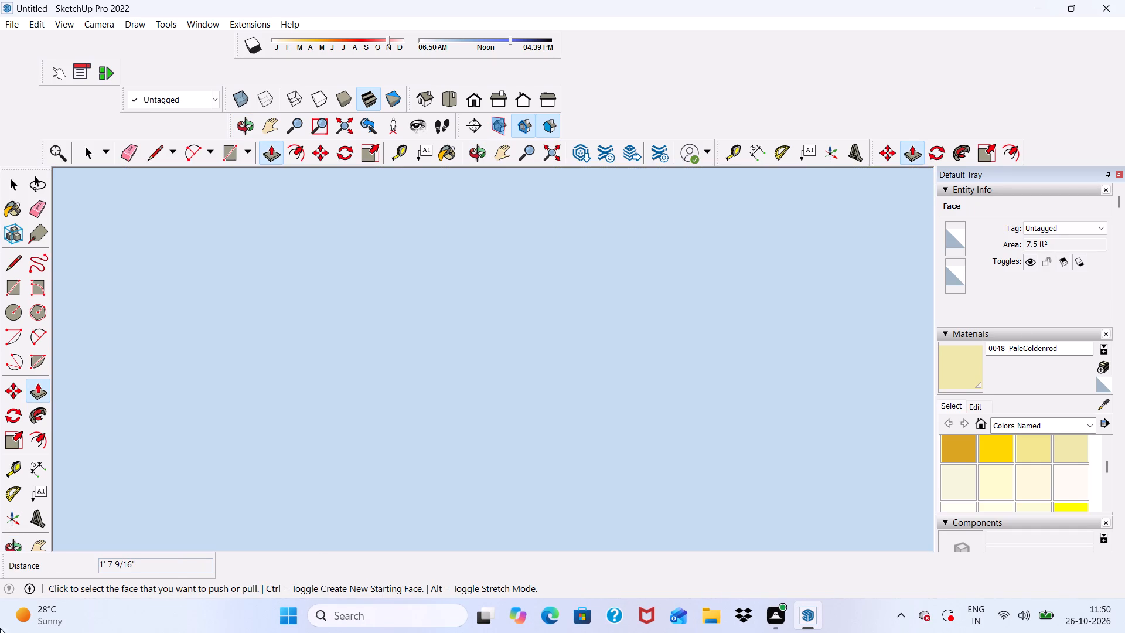
{"action": "scroll", "coordinate": [597, 331], "scroll_direction": "down", "scroll_amount": 1}
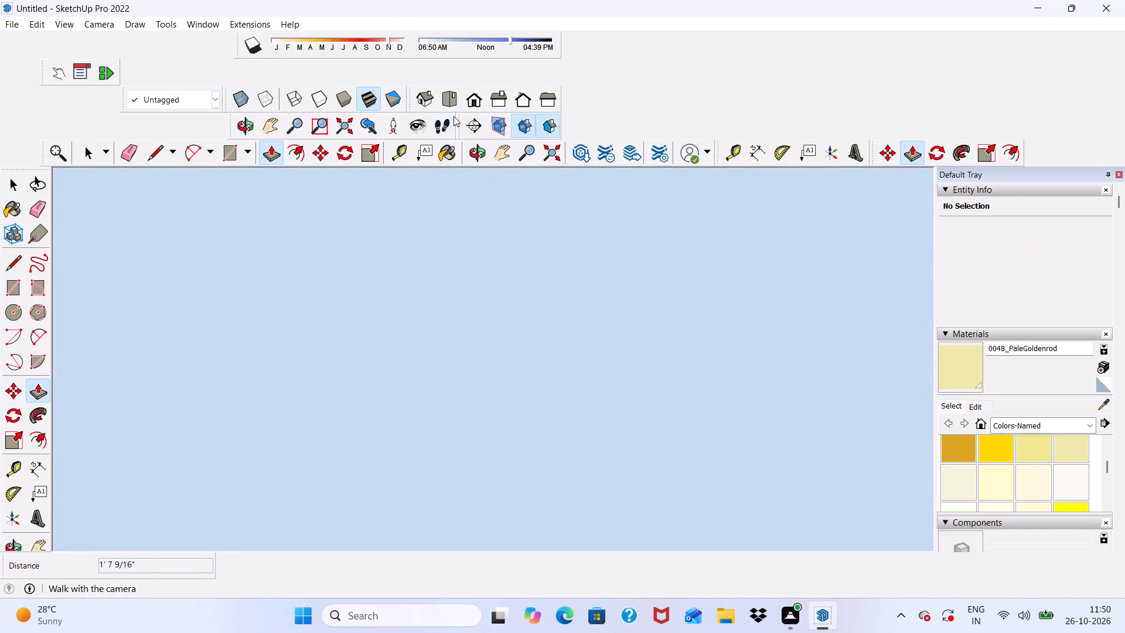
{"action": "left_click", "coordinate": [480, 96]}
{"action": "scroll", "coordinate": [500, 329], "scroll_direction": "down", "scroll_amount": 3}
{"action": "scroll", "coordinate": [504, 336], "scroll_direction": "up", "scroll_amount": 2}
{"action": "middle_click_drag", "start_coordinate": [504, 336], "coordinate": [323, 425]}
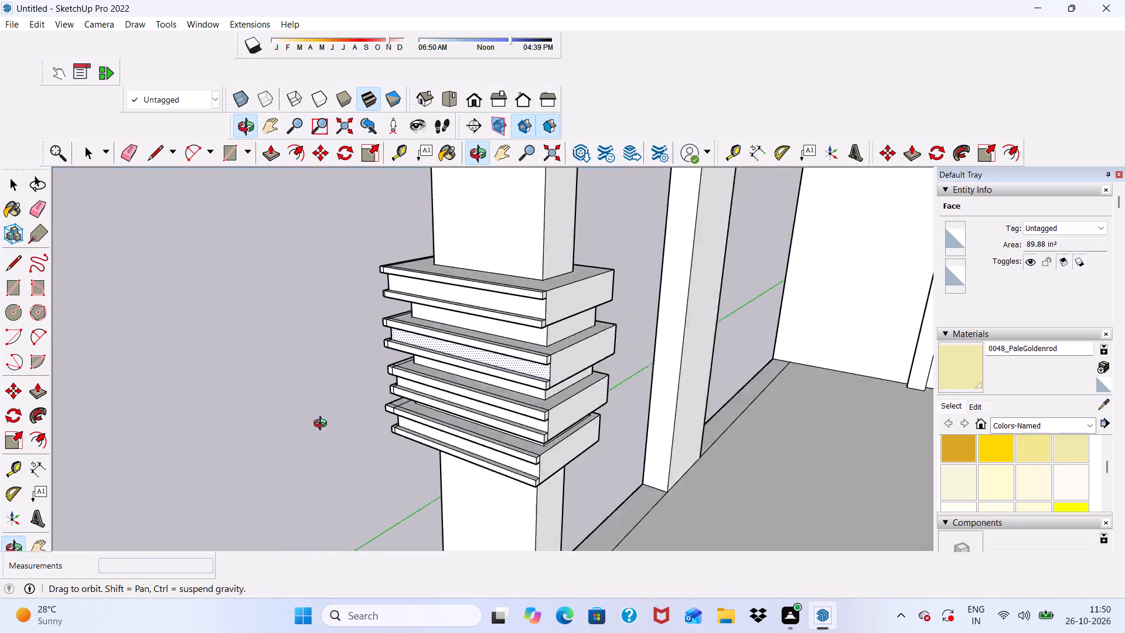
{"action": "middle_click_drag", "start_coordinate": [323, 425], "coordinate": [284, 434]}
{"action": "scroll", "coordinate": [554, 403], "scroll_direction": "up", "scroll_amount": 3}
{"action": "scroll", "coordinate": [527, 388], "scroll_direction": "down", "scroll_amount": 1}
{"action": "middle_click_drag", "start_coordinate": [462, 398], "coordinate": [314, 389]}
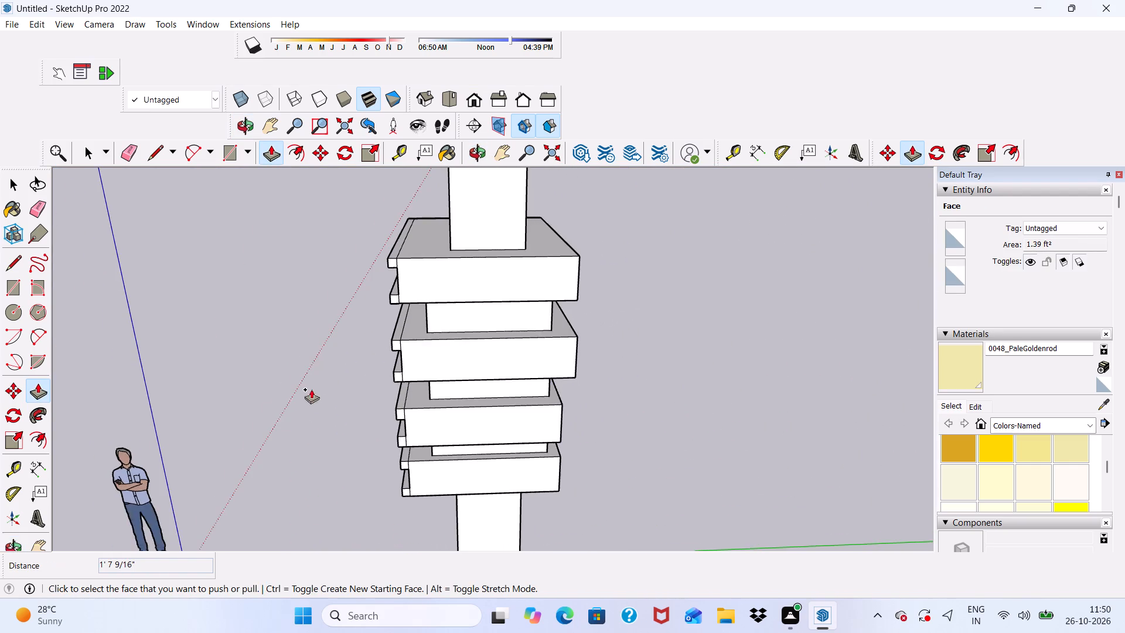
{"action": "scroll", "coordinate": [380, 498], "scroll_direction": "up", "scroll_amount": 5}
{"action": "scroll", "coordinate": [408, 471], "scroll_direction": "down", "scroll_amount": 4}
{"action": "scroll", "coordinate": [465, 417], "scroll_direction": "up", "scroll_amount": 3}
{"action": "scroll", "coordinate": [498, 447], "scroll_direction": "down", "scroll_amount": 2}
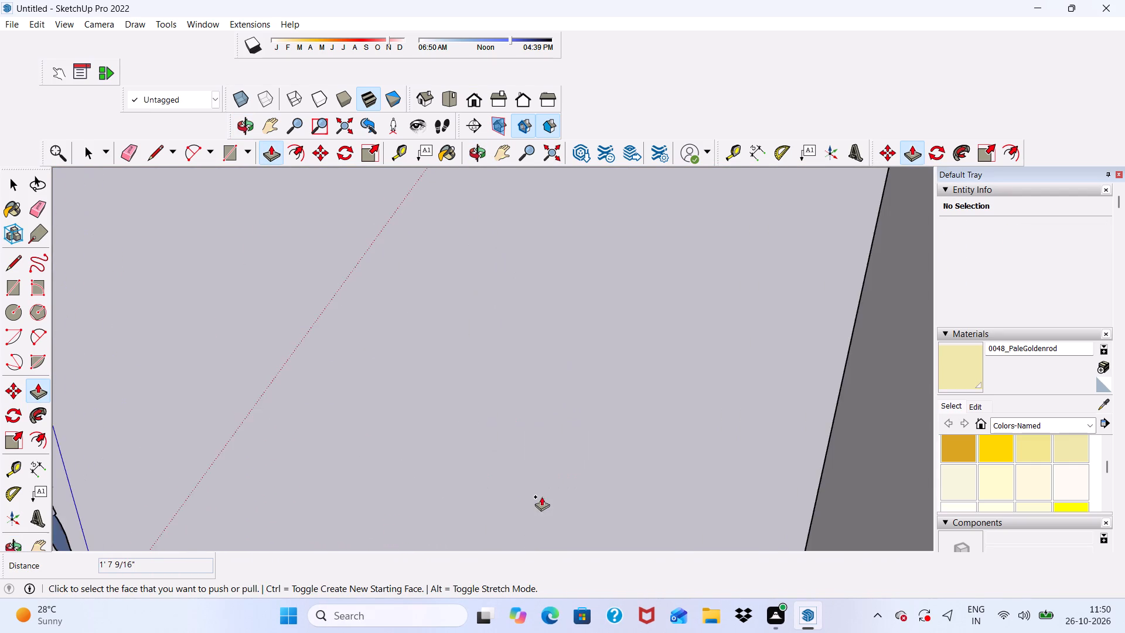
{"action": "scroll", "coordinate": [521, 417], "scroll_direction": "down", "scroll_amount": 6}
{"action": "scroll", "coordinate": [531, 463], "scroll_direction": "up", "scroll_amount": 3}
{"action": "scroll", "coordinate": [553, 409], "scroll_direction": "up", "scroll_amount": 16}
{"action": "left_click", "coordinate": [542, 426]}
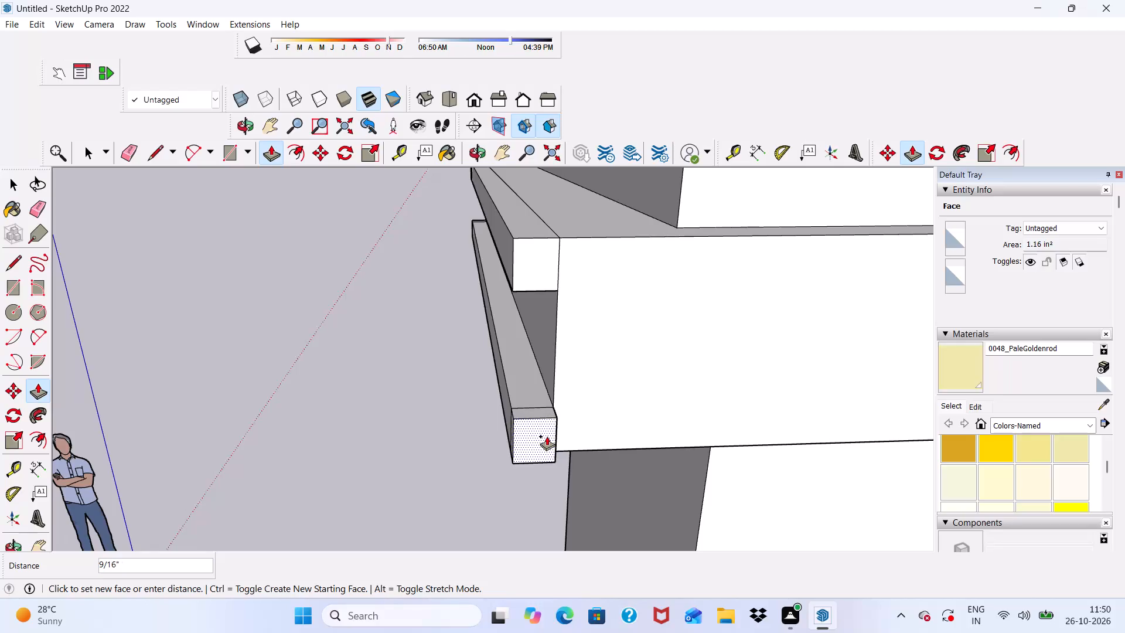
{"action": "left_click", "coordinate": [547, 436]}
Extend the small inner face of that lower trim end about 1' 7 9/16" along the full opposite side of the bottom band.
{"action": "middle_click_drag", "start_coordinate": [557, 436], "coordinate": [369, 431]}
{"action": "scroll", "coordinate": [507, 445], "scroll_direction": "up", "scroll_amount": 5}
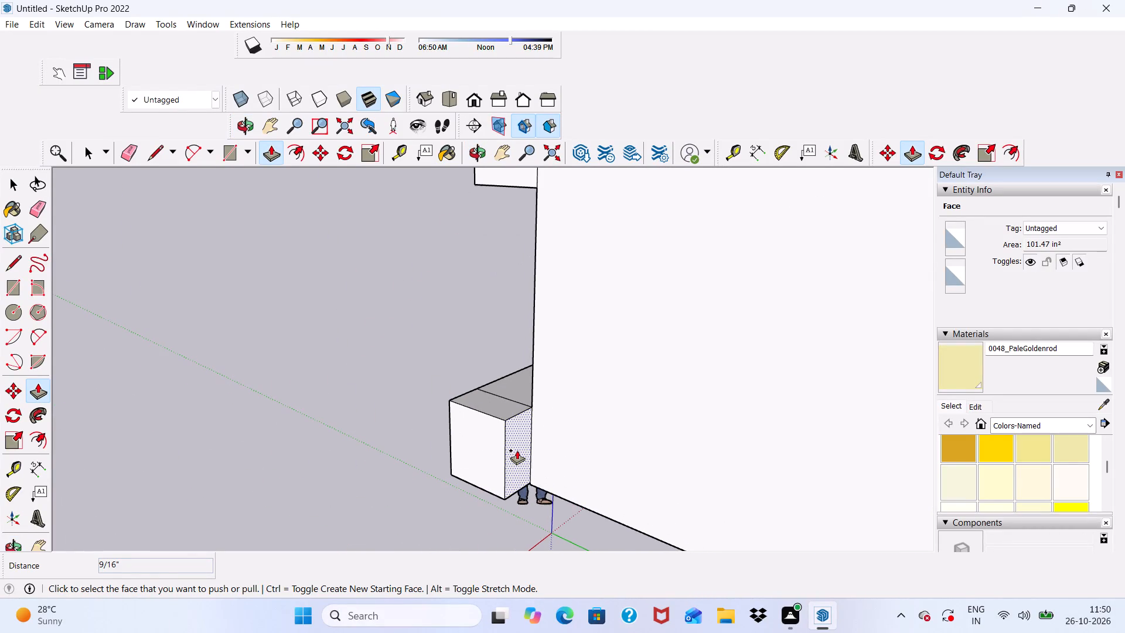
{"action": "left_click", "coordinate": [517, 450]}
{"action": "scroll", "coordinate": [548, 464], "scroll_direction": "down", "scroll_amount": 4}
{"action": "scroll", "coordinate": [425, 396], "scroll_direction": "down", "scroll_amount": 5}
{"action": "scroll", "coordinate": [510, 411], "scroll_direction": "down", "scroll_amount": 8}
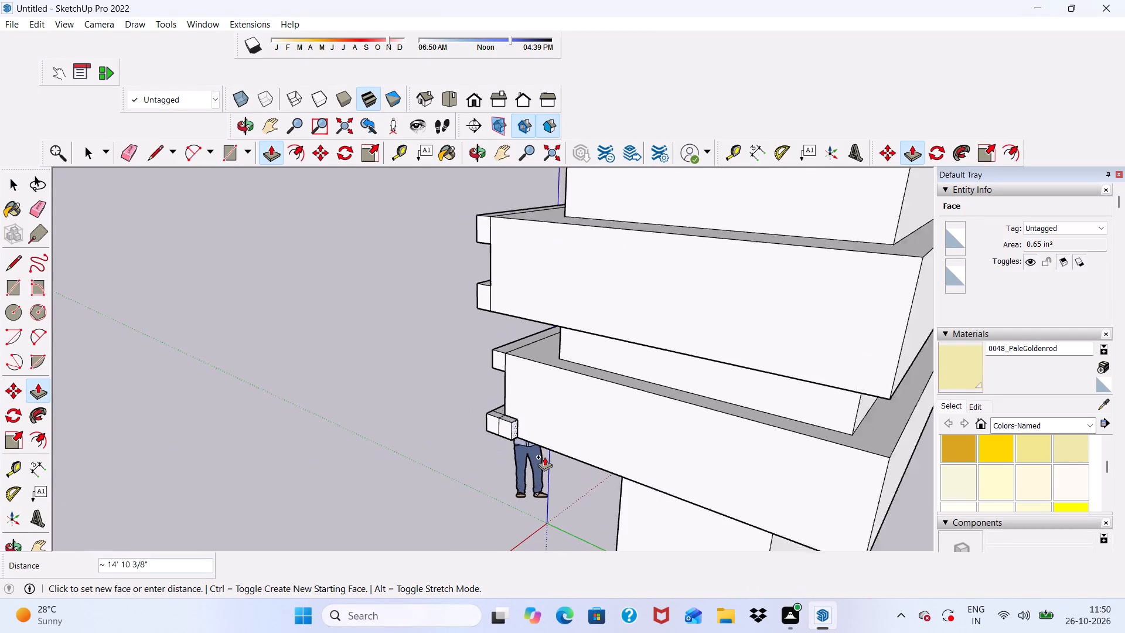
{"action": "scroll", "coordinate": [662, 475], "scroll_direction": "up", "scroll_amount": 5}
{"action": "left_click", "coordinate": [668, 481]}
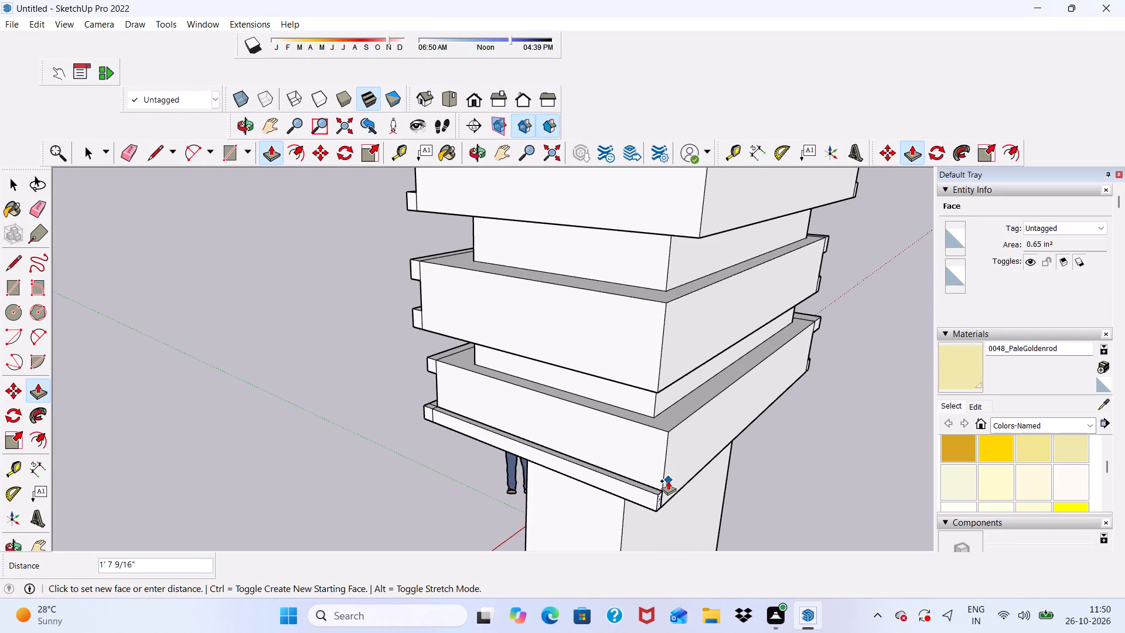
Pull the end face of the bottom band's upper trim about 15/16" out past the same opposite side face.
{"action": "scroll", "coordinate": [473, 424], "scroll_direction": "up", "scroll_amount": 3}
{"action": "scroll", "coordinate": [432, 344], "scroll_direction": "up", "scroll_amount": 5}
{"action": "scroll", "coordinate": [385, 353], "scroll_direction": "up", "scroll_amount": 4}
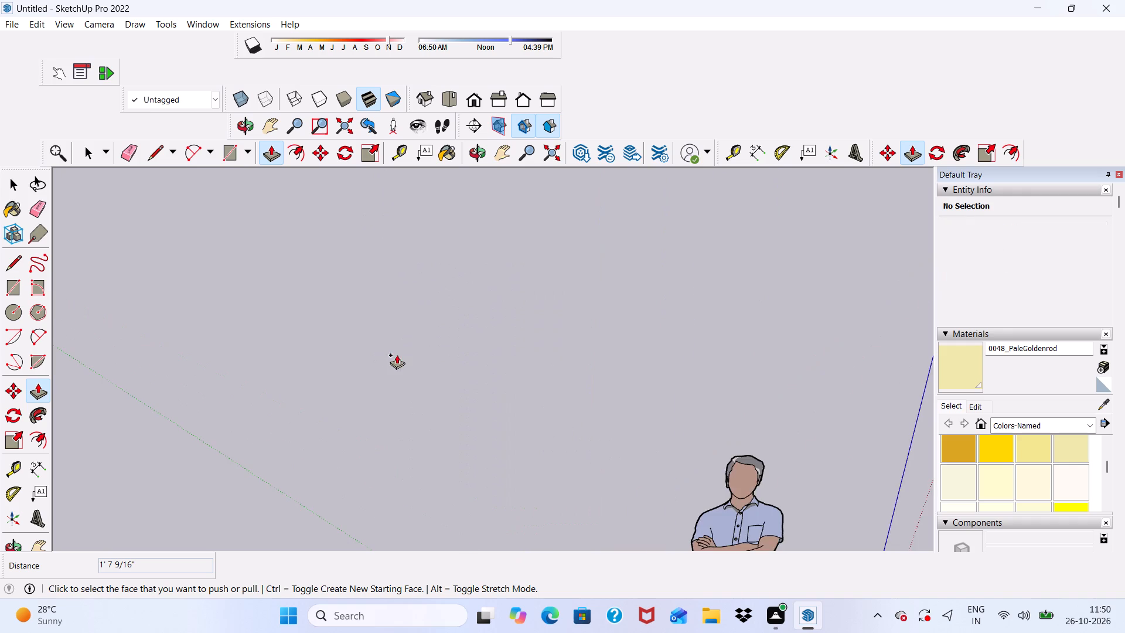
{"action": "scroll", "coordinate": [408, 362], "scroll_direction": "down", "scroll_amount": 5}
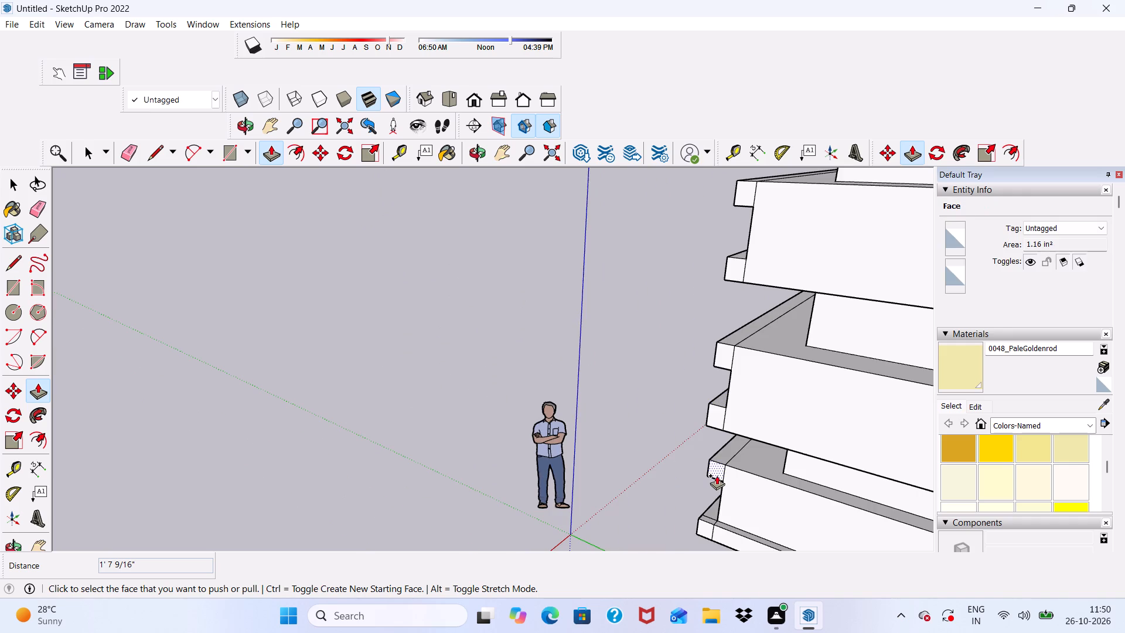
{"action": "left_click", "coordinate": [717, 475]}
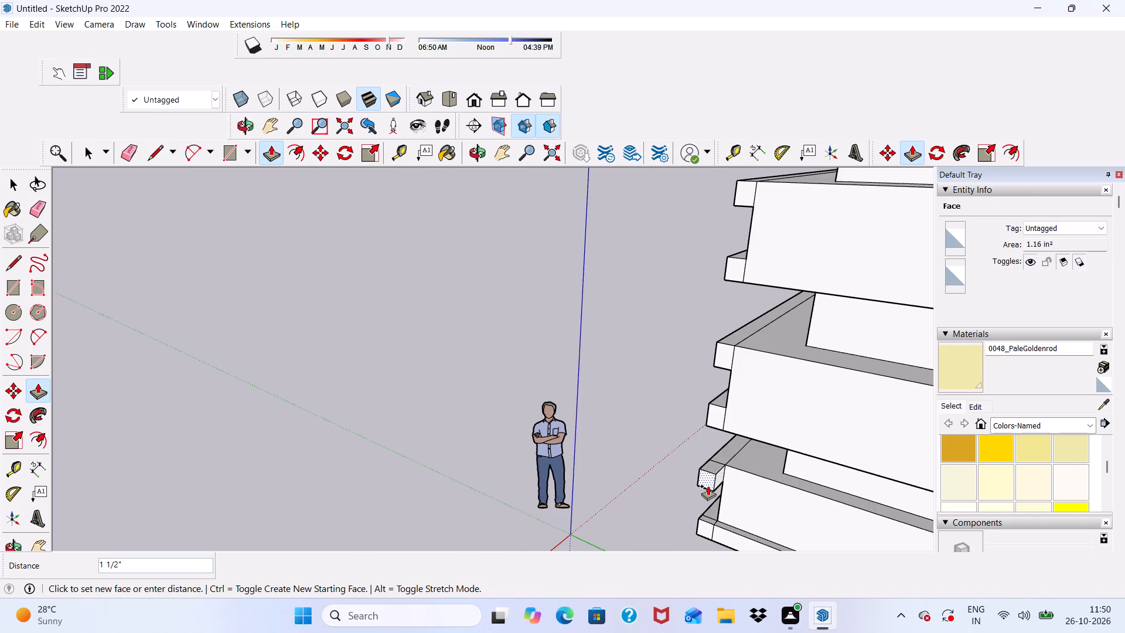
{"action": "left_click", "coordinate": [714, 484]}
Extend the small inner face of that upper trim end about 1' 7 9/16" along the full opposite side of the bottom band.
{"action": "scroll", "coordinate": [722, 477], "scroll_direction": "up", "scroll_amount": 11}
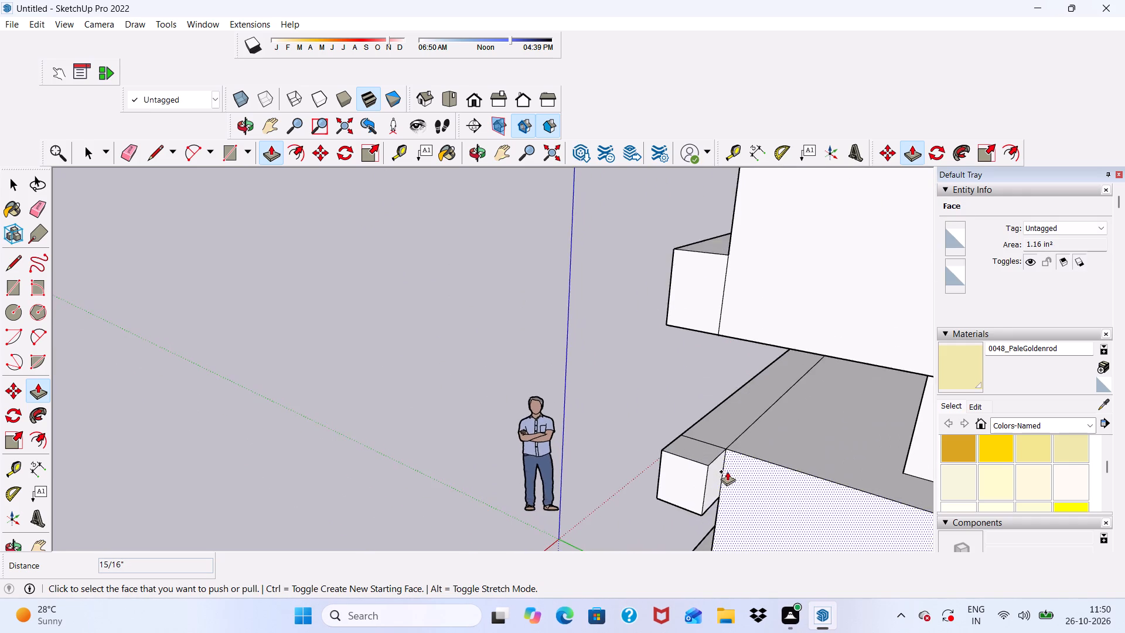
{"action": "scroll", "coordinate": [727, 471], "scroll_direction": "up", "scroll_amount": 5}
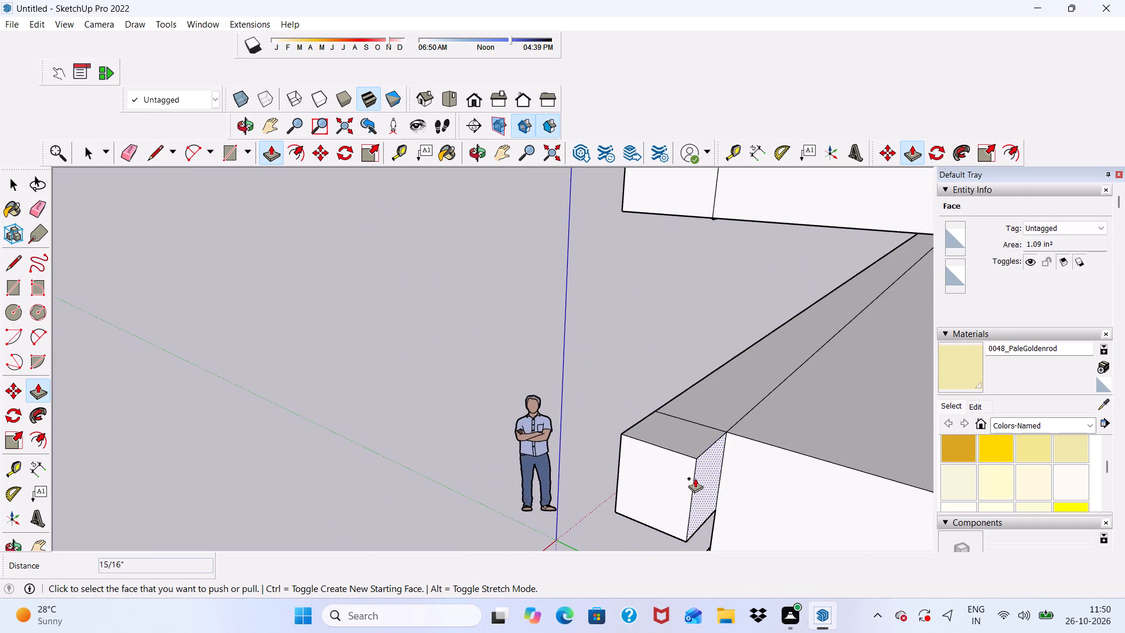
{"action": "left_click", "coordinate": [703, 484]}
{"action": "scroll", "coordinate": [622, 465], "scroll_direction": "down", "scroll_amount": 14}
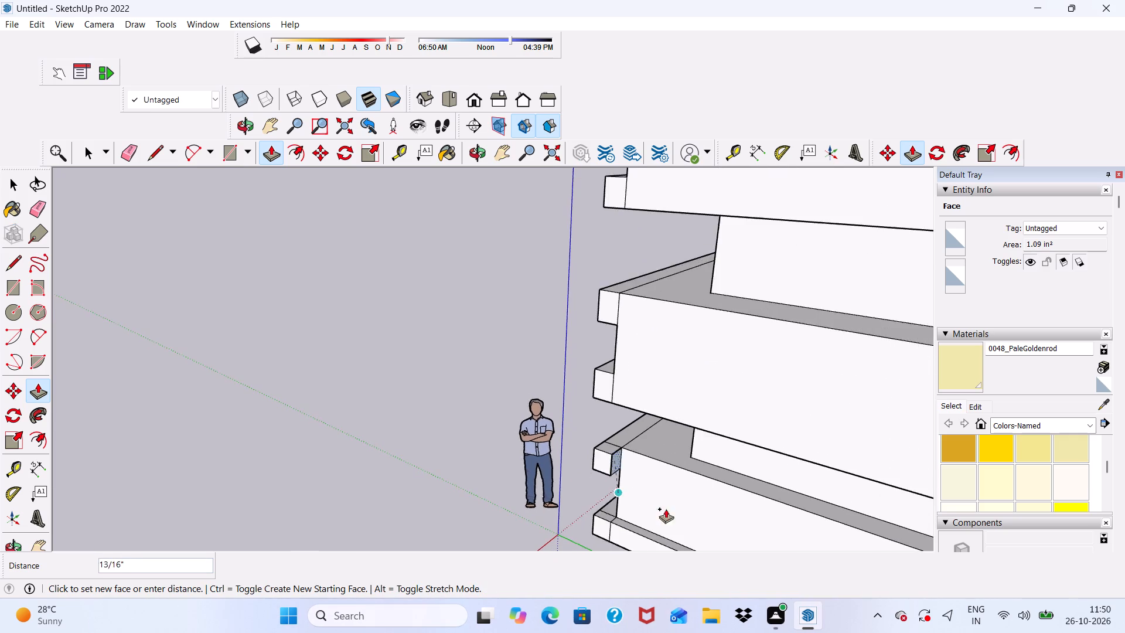
{"action": "scroll", "coordinate": [597, 448], "scroll_direction": "down", "scroll_amount": 9}
{"action": "scroll", "coordinate": [701, 501], "scroll_direction": "up", "scroll_amount": 14}
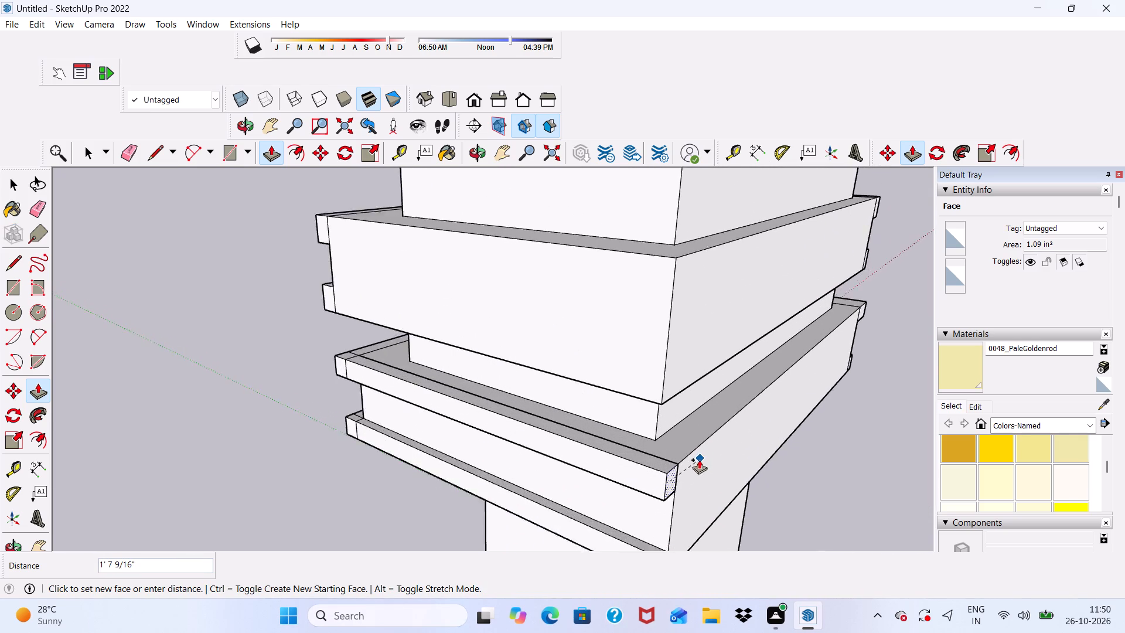
{"action": "scroll", "coordinate": [666, 460], "scroll_direction": "up", "scroll_amount": 4}
{"action": "left_click", "coordinate": [687, 456]}
Pull the end face of the newly extended upper trim about 9/16" out past the bottom band's back face.
{"action": "scroll", "coordinate": [687, 461], "scroll_direction": "down", "scroll_amount": 3}
{"action": "middle_click_drag", "start_coordinate": [687, 481], "coordinate": [659, 479]}
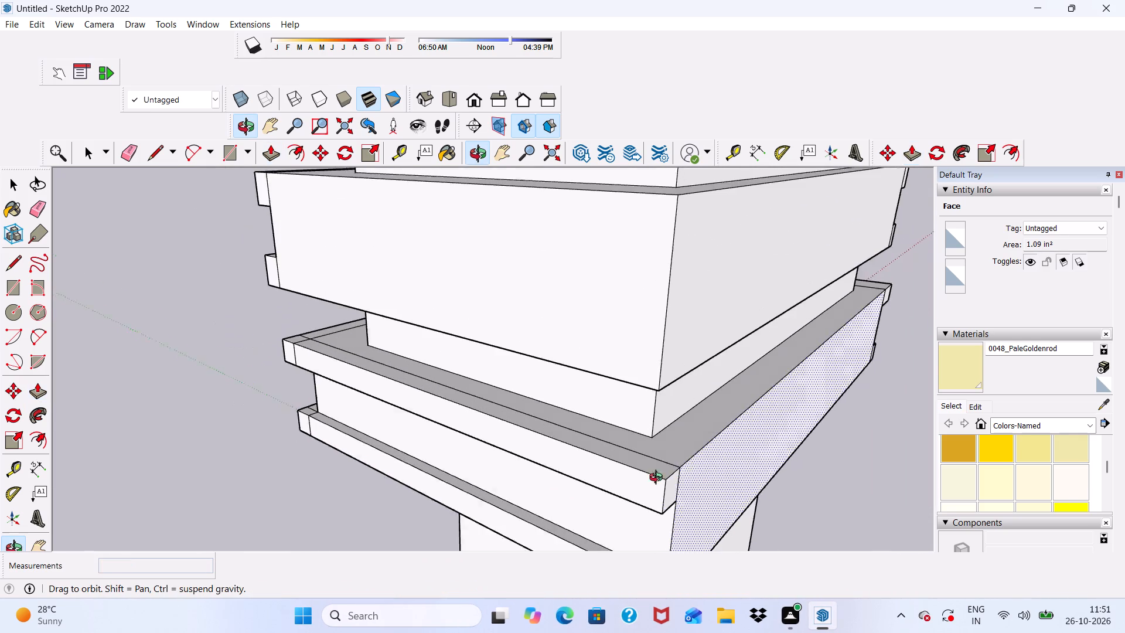
{"action": "middle_click_drag", "start_coordinate": [659, 479], "coordinate": [448, 458]}
{"action": "scroll", "coordinate": [447, 464], "scroll_direction": "down", "scroll_amount": 5}
{"action": "scroll", "coordinate": [347, 472], "scroll_direction": "up", "scroll_amount": 6}
{"action": "scroll", "coordinate": [374, 441], "scroll_direction": "down", "scroll_amount": 5}
{"action": "scroll", "coordinate": [339, 447], "scroll_direction": "up", "scroll_amount": 5}
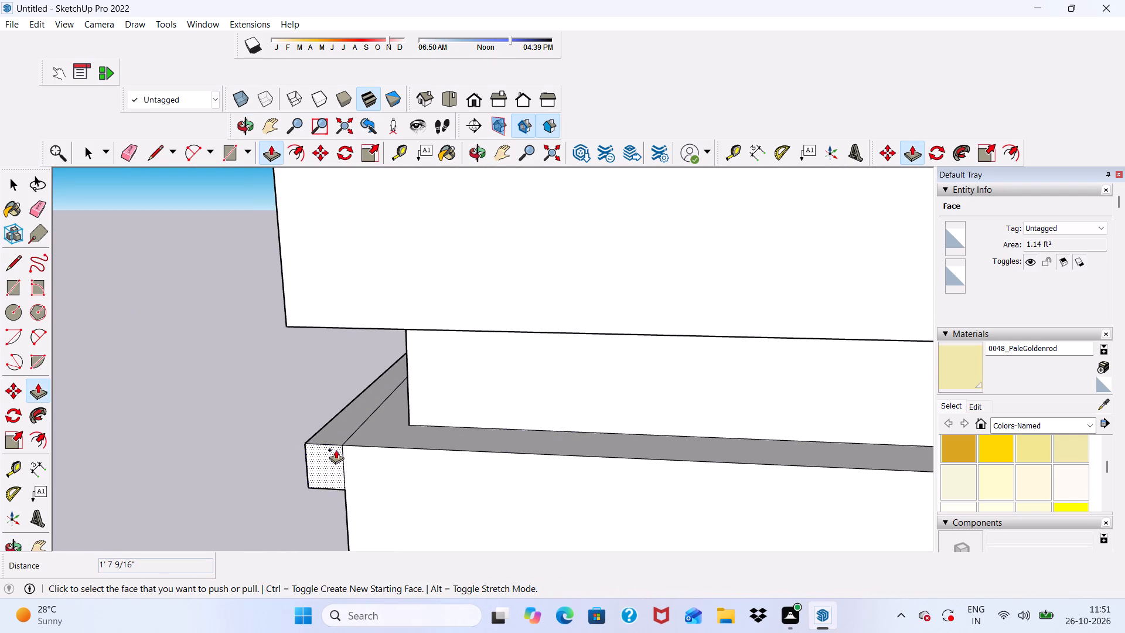
{"action": "left_click", "coordinate": [335, 453]}
{"action": "left_click", "coordinate": [328, 463]}
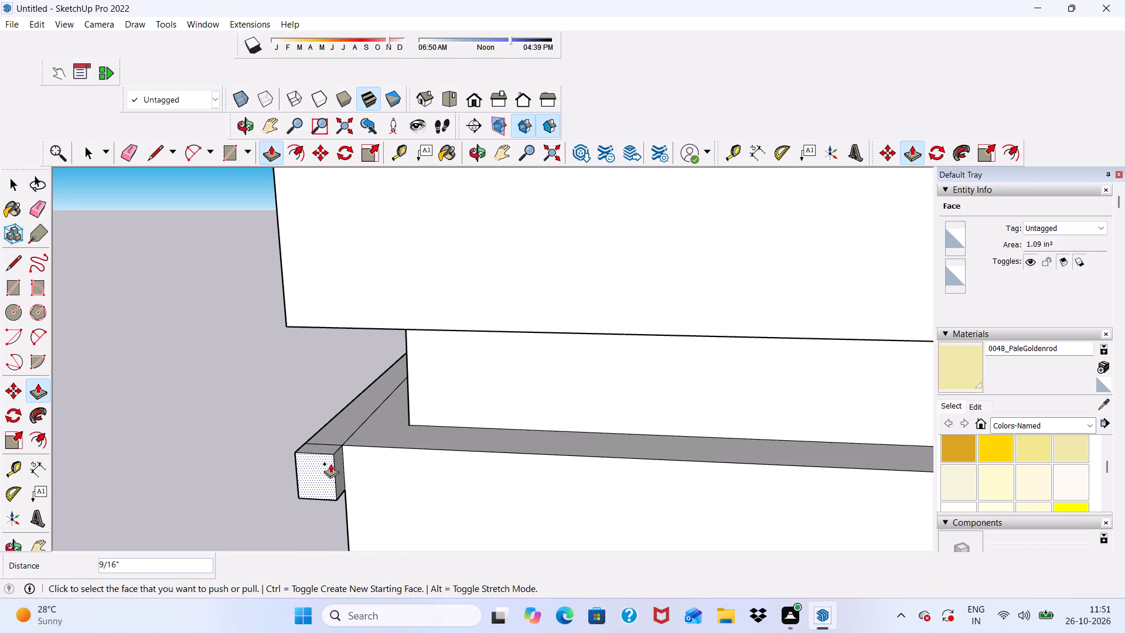
Extend the small inner face of the upper trim about 2' 9 13/16" along the bottom band's full back face.
{"action": "middle_click_drag", "start_coordinate": [439, 486], "coordinate": [390, 486]}
{"action": "scroll", "coordinate": [366, 433], "scroll_direction": "up", "scroll_amount": 11}
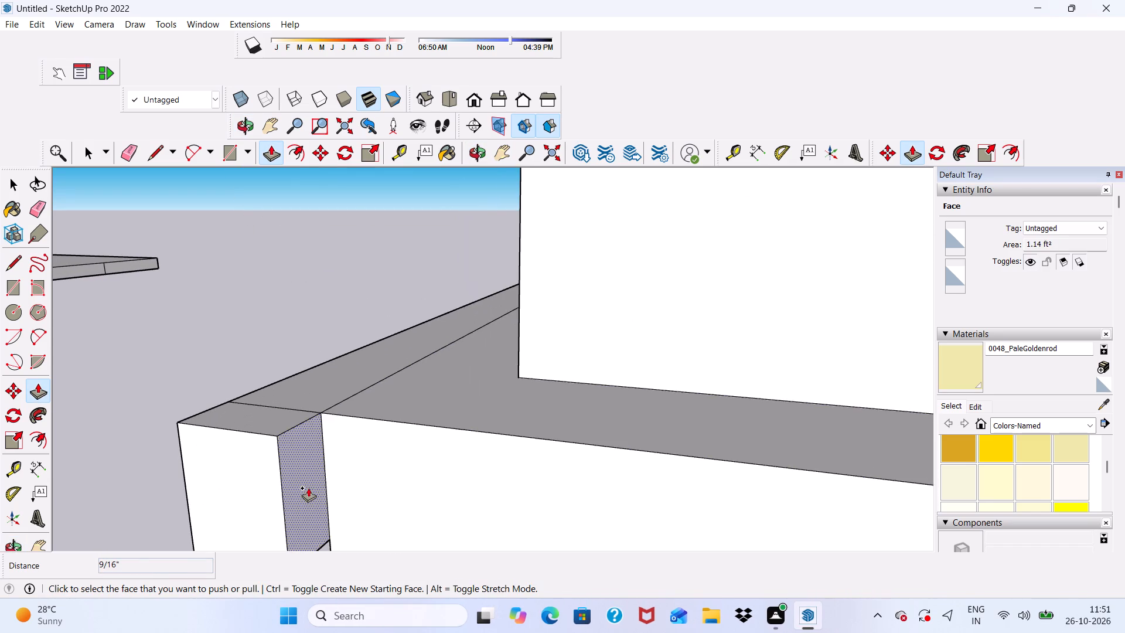
{"action": "left_click", "coordinate": [306, 488]}
{"action": "scroll", "coordinate": [421, 477], "scroll_direction": "down", "scroll_amount": 5}
{"action": "scroll", "coordinate": [387, 411], "scroll_direction": "down", "scroll_amount": 5}
{"action": "scroll", "coordinate": [437, 426], "scroll_direction": "down", "scroll_amount": 6}
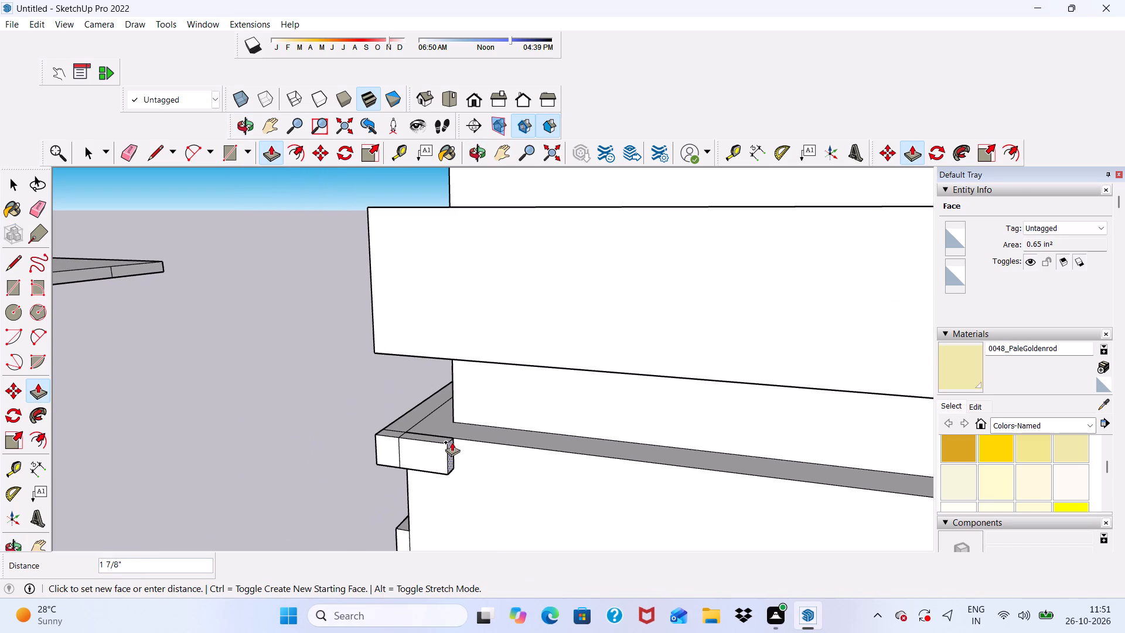
{"action": "scroll", "coordinate": [338, 393], "scroll_direction": "down", "scroll_amount": 6}
{"action": "scroll", "coordinate": [414, 387], "scroll_direction": "up", "scroll_amount": 3}
{"action": "scroll", "coordinate": [345, 409], "scroll_direction": "up", "scroll_amount": 2}
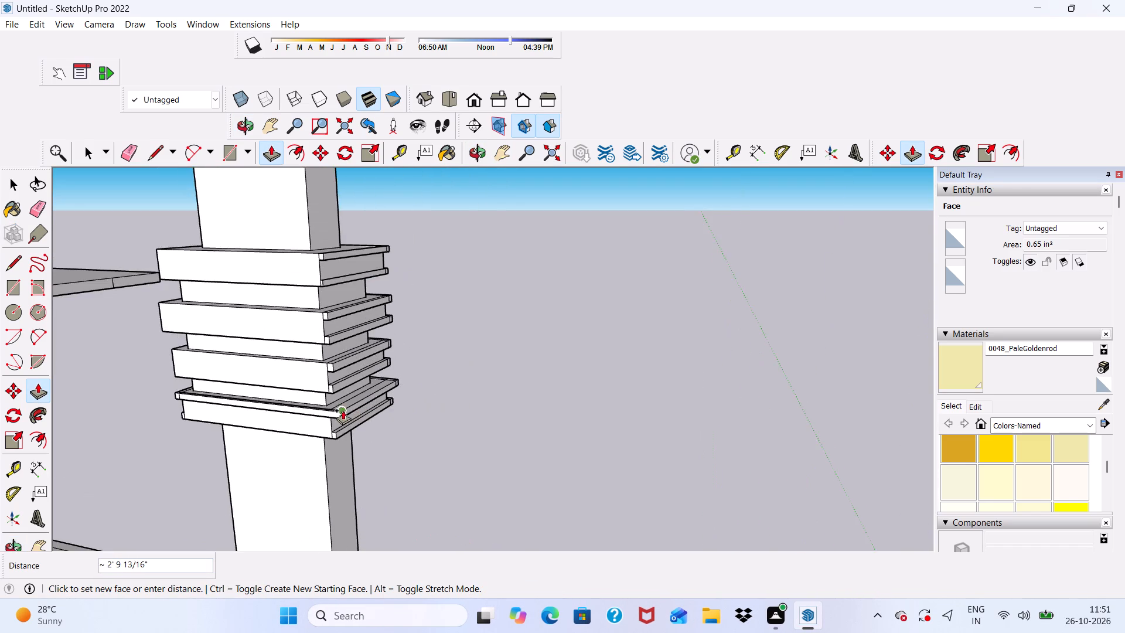
{"action": "scroll", "coordinate": [343, 410], "scroll_direction": "up", "scroll_amount": 12}
{"action": "middle_click_drag", "start_coordinate": [360, 404], "coordinate": [231, 404]}
{"action": "scroll", "coordinate": [272, 376], "scroll_direction": "up", "scroll_amount": 7}
{"action": "left_click", "coordinate": [269, 377]}
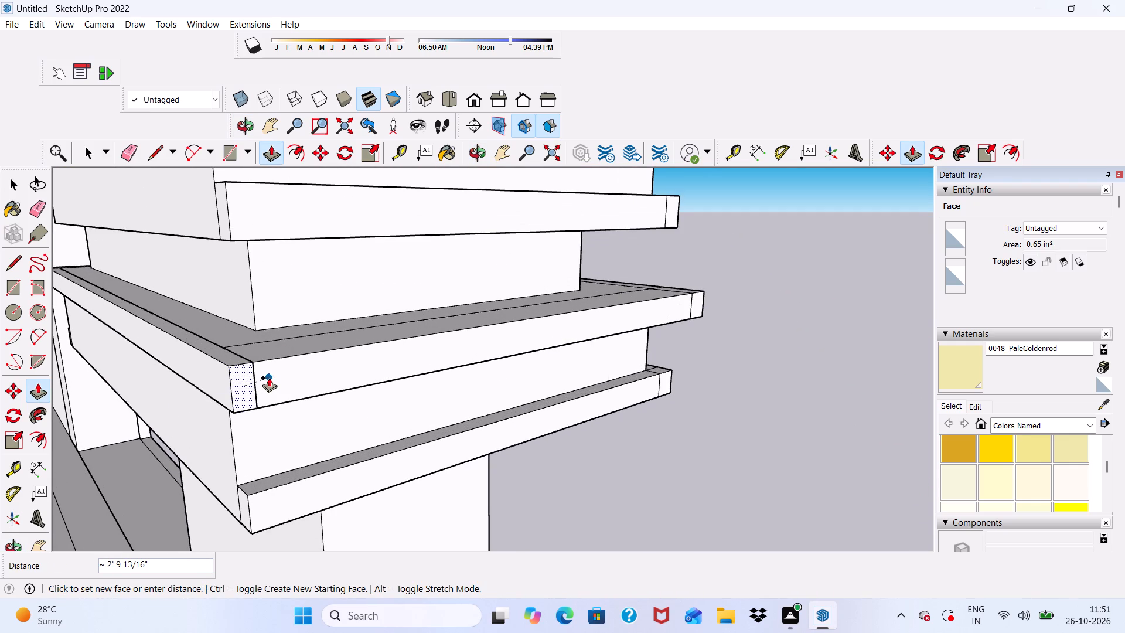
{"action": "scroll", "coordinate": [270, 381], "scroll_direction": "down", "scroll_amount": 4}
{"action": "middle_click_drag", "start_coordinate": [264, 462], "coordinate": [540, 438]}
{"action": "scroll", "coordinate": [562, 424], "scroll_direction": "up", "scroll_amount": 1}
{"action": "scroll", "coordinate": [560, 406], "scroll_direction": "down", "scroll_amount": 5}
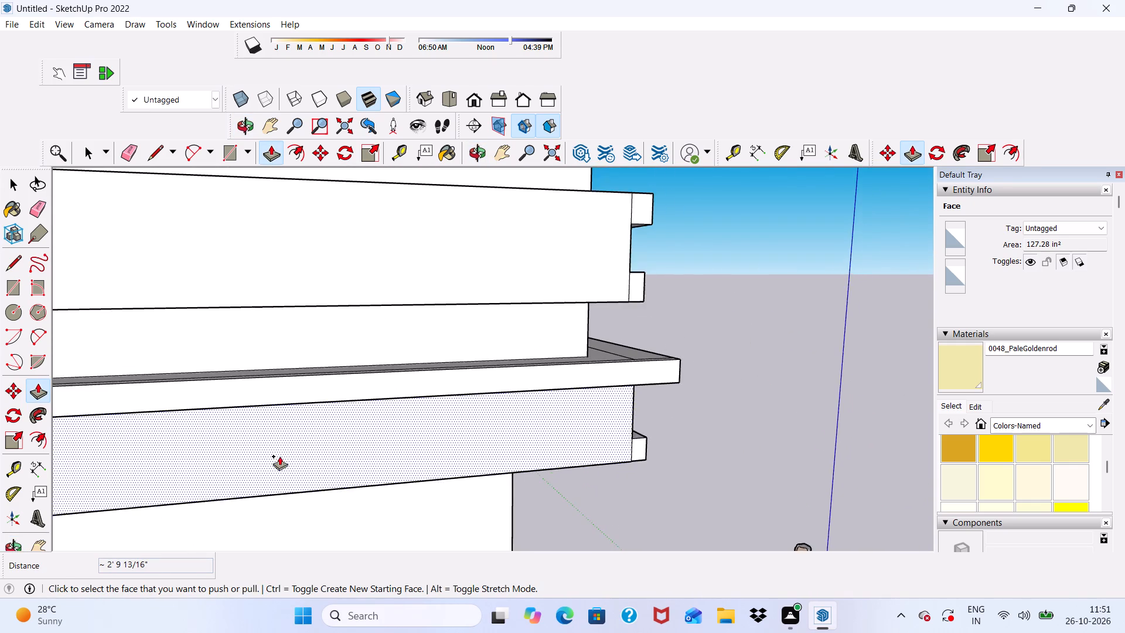
Pull the end face of the bottom band's lower trim about 9/16" out past the band's back face.
{"action": "middle_click_drag", "start_coordinate": [373, 455], "coordinate": [541, 439]}
{"action": "scroll", "coordinate": [461, 406], "scroll_direction": "down", "scroll_amount": 4}
{"action": "scroll", "coordinate": [195, 448], "scroll_direction": "down", "scroll_amount": 5}
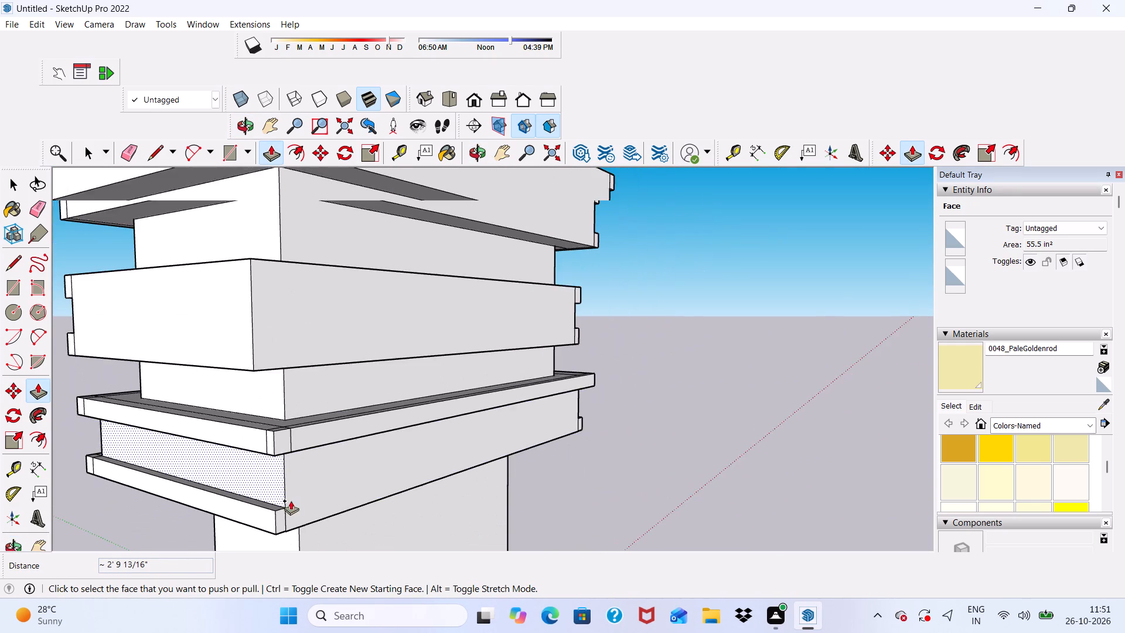
{"action": "middle_click_drag", "start_coordinate": [291, 501], "coordinate": [200, 491]}
{"action": "scroll", "coordinate": [218, 529], "scroll_direction": "up", "scroll_amount": 4}
{"action": "scroll", "coordinate": [264, 492], "scroll_direction": "down", "scroll_amount": 4}
{"action": "scroll", "coordinate": [331, 475], "scroll_direction": "down", "scroll_amount": 4}
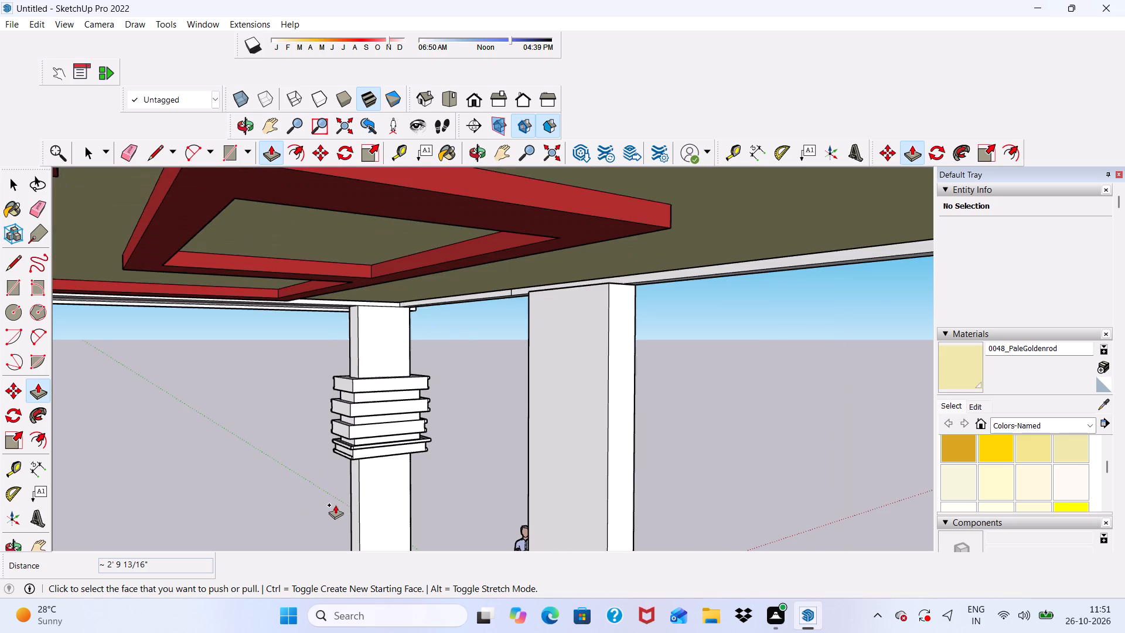
{"action": "scroll", "coordinate": [363, 443], "scroll_direction": "up", "scroll_amount": 19}
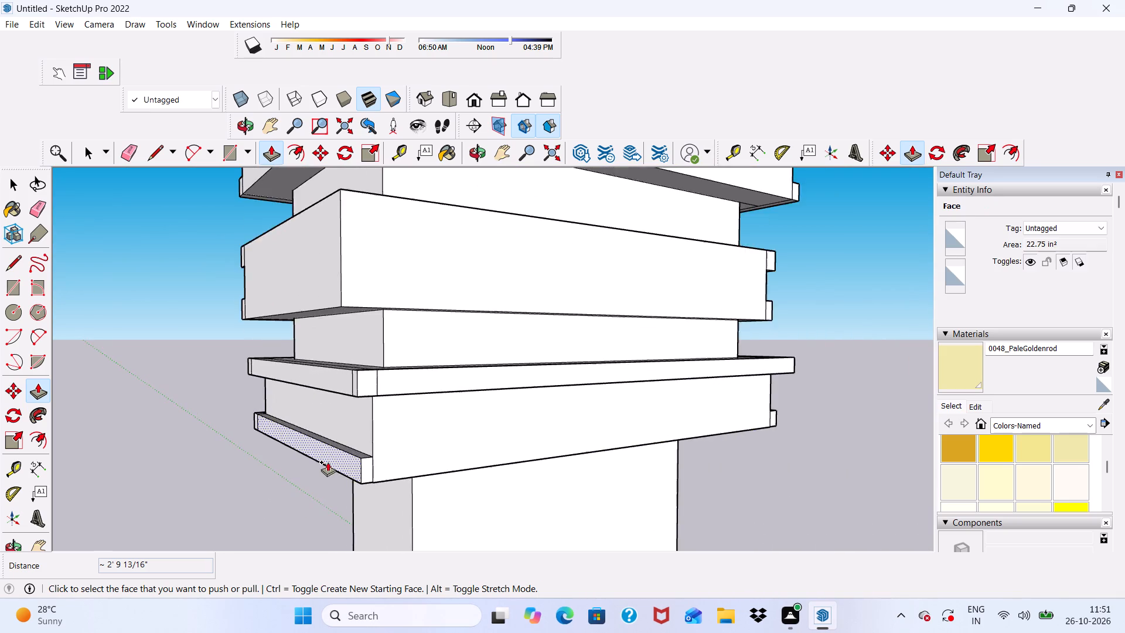
{"action": "scroll", "coordinate": [328, 462], "scroll_direction": "up", "scroll_amount": 11}
{"action": "left_click", "coordinate": [373, 468]}
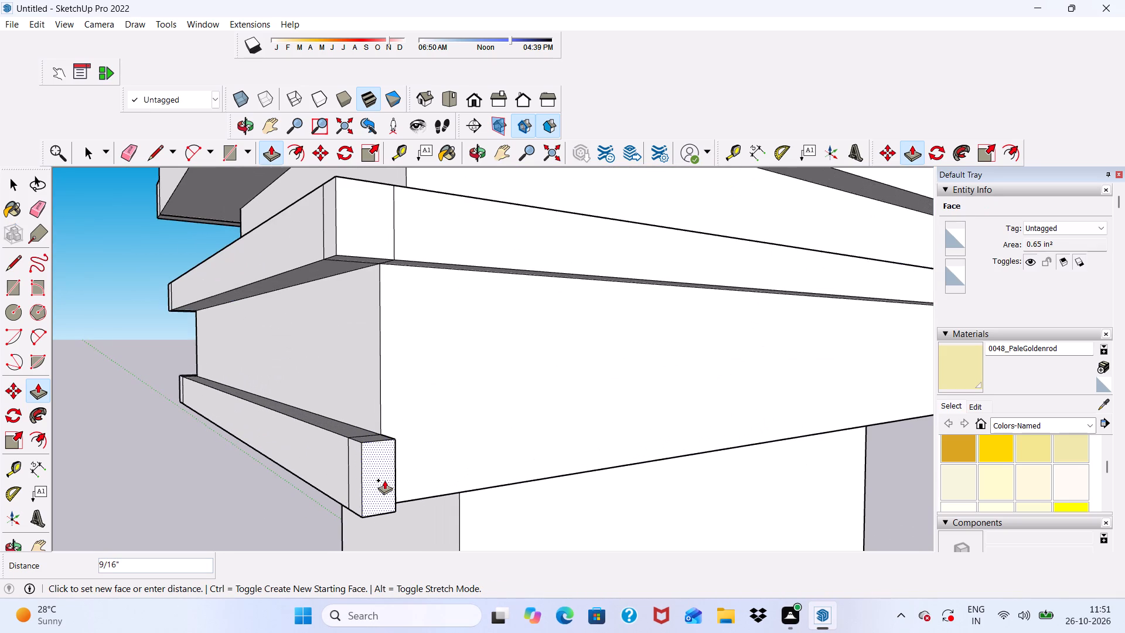
{"action": "left_click", "coordinate": [384, 480]}
Extend the small inner face of that lower trim end about 2' 8 7/16" along the bottom band's full back face.
{"action": "middle_click_drag", "start_coordinate": [414, 477], "coordinate": [185, 498]}
{"action": "scroll", "coordinate": [418, 443], "scroll_direction": "up", "scroll_amount": 3}
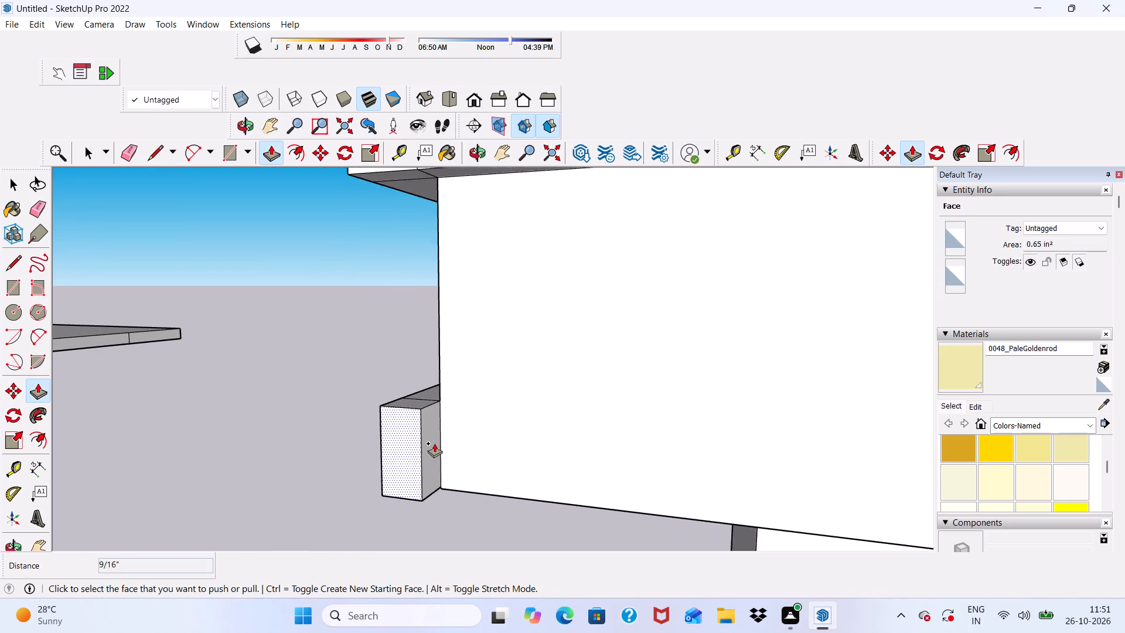
{"action": "scroll", "coordinate": [434, 443], "scroll_direction": "up", "scroll_amount": 2}
{"action": "scroll", "coordinate": [434, 443], "scroll_direction": "down", "scroll_amount": 1}
{"action": "left_click", "coordinate": [434, 443]}
{"action": "scroll", "coordinate": [526, 436], "scroll_direction": "down", "scroll_amount": 13}
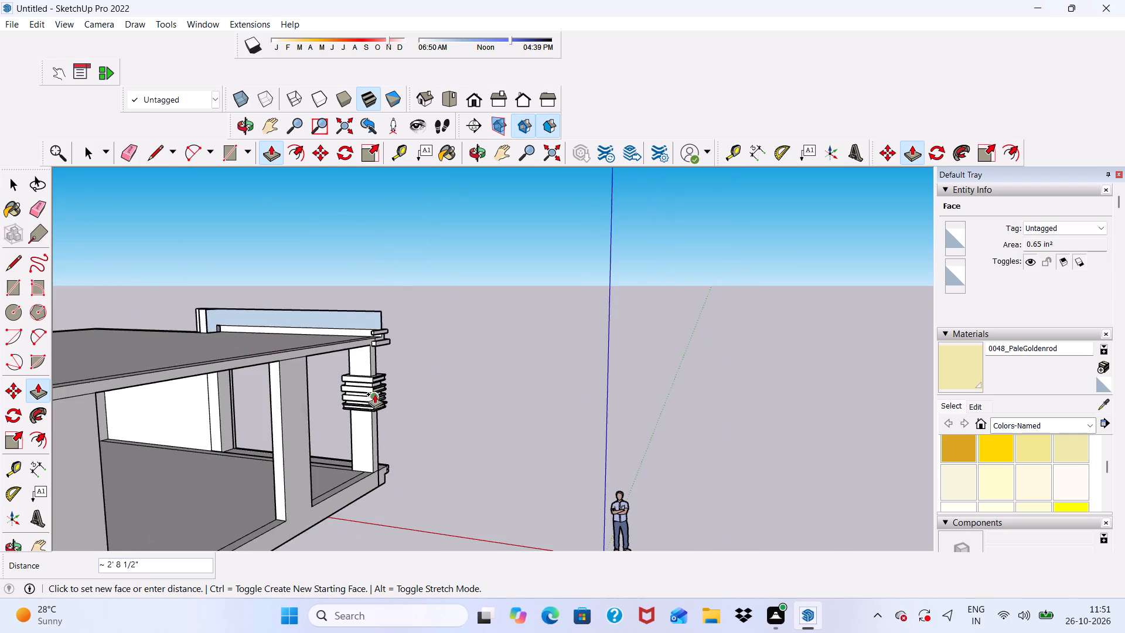
{"action": "scroll", "coordinate": [373, 393], "scroll_direction": "up", "scroll_amount": 10}
{"action": "scroll", "coordinate": [374, 447], "scroll_direction": "up", "scroll_amount": 5}
{"action": "scroll", "coordinate": [370, 437], "scroll_direction": "down", "scroll_amount": 1}
{"action": "scroll", "coordinate": [393, 424], "scroll_direction": "up", "scroll_amount": 7}
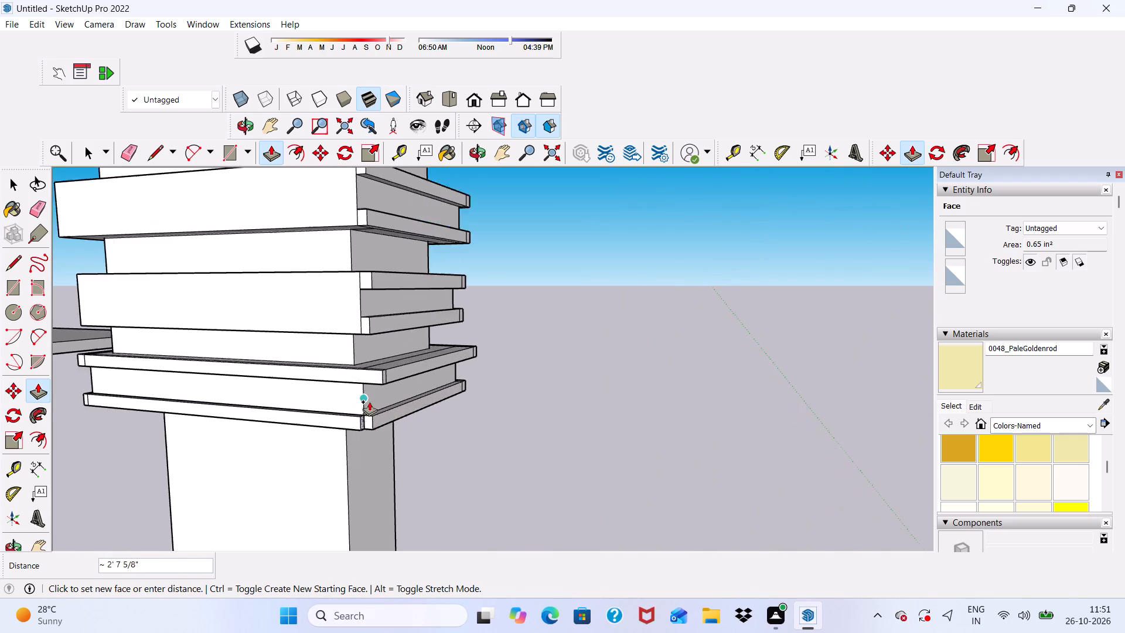
{"action": "scroll", "coordinate": [369, 401], "scroll_direction": "up", "scroll_amount": 10}
{"action": "left_click", "coordinate": [374, 420]}
Examine the trims wrapped around the column's stacked bands from several sides.
{"action": "scroll", "coordinate": [374, 420], "scroll_direction": "down", "scroll_amount": 1}
{"action": "middle_click_drag", "start_coordinate": [376, 422], "coordinate": [381, 450]}
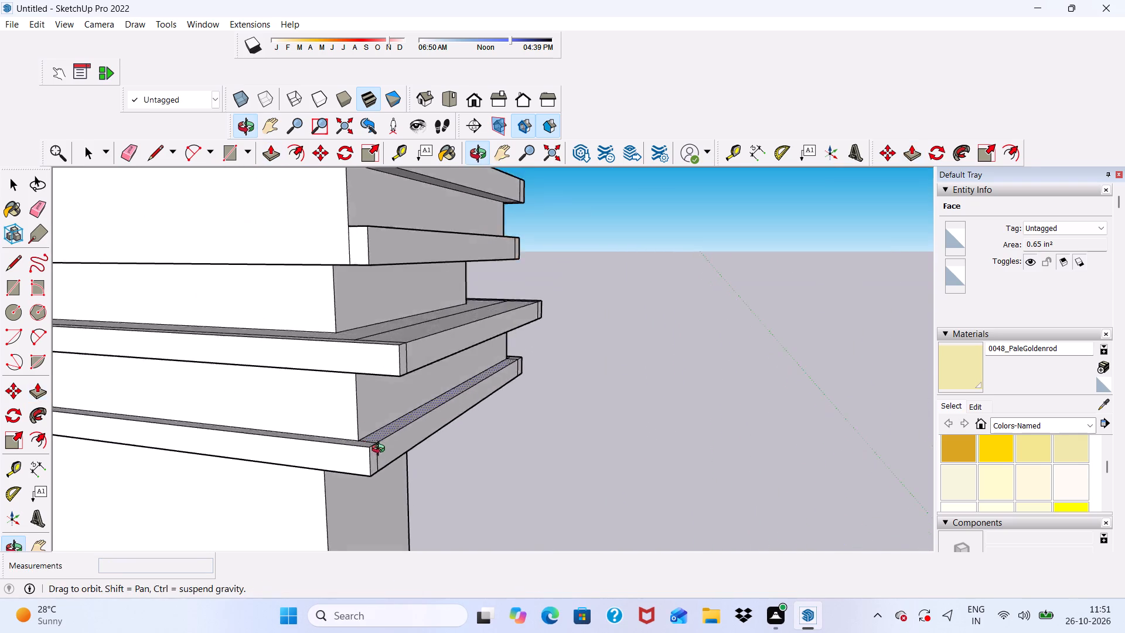
{"action": "middle_click_drag", "start_coordinate": [381, 450], "coordinate": [359, 498]}
{"action": "scroll", "coordinate": [343, 451], "scroll_direction": "down", "scroll_amount": 6}
{"action": "middle_click_drag", "start_coordinate": [384, 455], "coordinate": [0, 380]}
{"action": "middle_click_drag", "start_coordinate": [578, 386], "coordinate": [491, 450]}
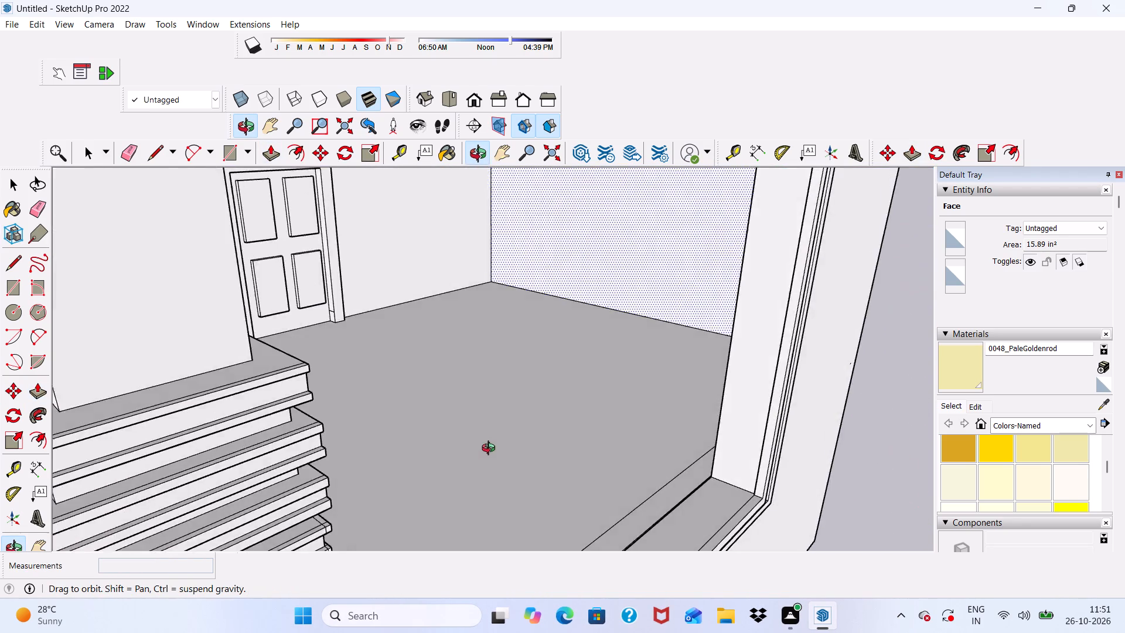
{"action": "middle_click_drag", "start_coordinate": [491, 450], "coordinate": [537, 388]}
{"action": "scroll", "coordinate": [369, 355], "scroll_direction": "down", "scroll_amount": 3}
{"action": "middle_click_drag", "start_coordinate": [318, 416], "coordinate": [230, 513]}
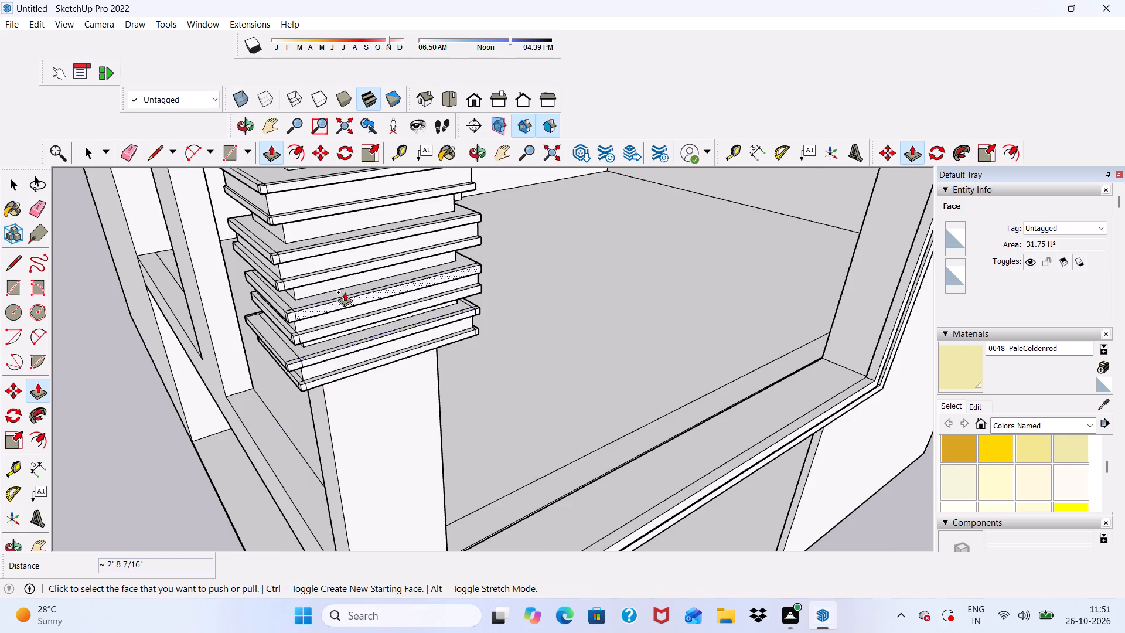
{"action": "scroll", "coordinate": [335, 280], "scroll_direction": "up", "scroll_amount": 6}
{"action": "scroll", "coordinate": [294, 336], "scroll_direction": "up", "scroll_amount": 6}
{"action": "scroll", "coordinate": [294, 336], "scroll_direction": "down", "scroll_amount": 5}
{"action": "middle_click_drag", "start_coordinate": [326, 425], "coordinate": [460, 319]}
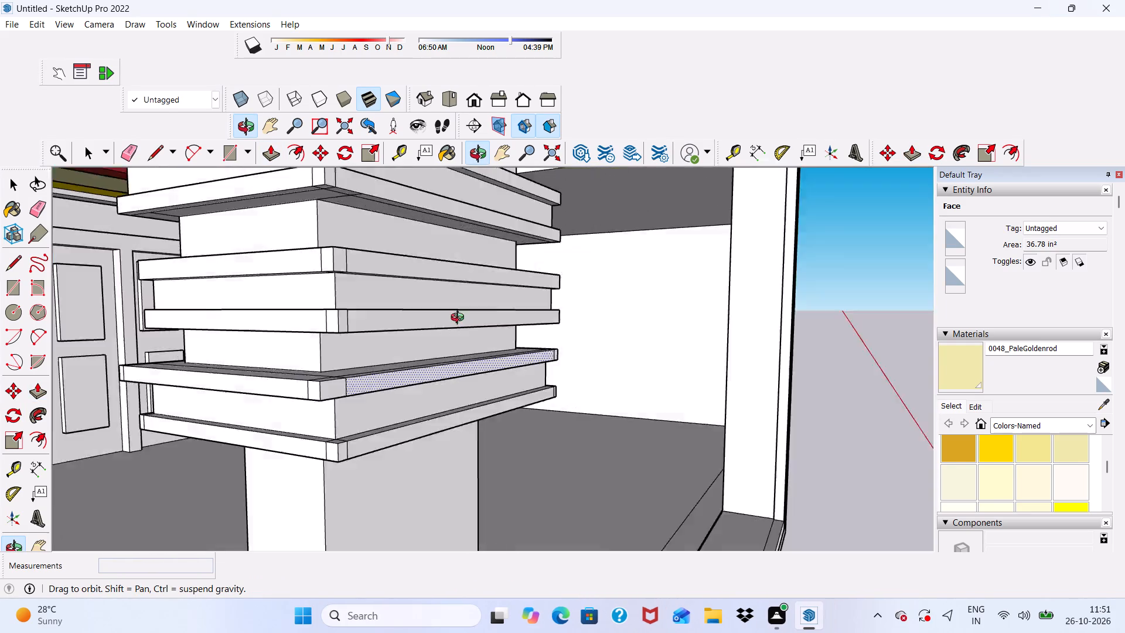
{"action": "middle_click_drag", "start_coordinate": [460, 319], "coordinate": [660, 379]}
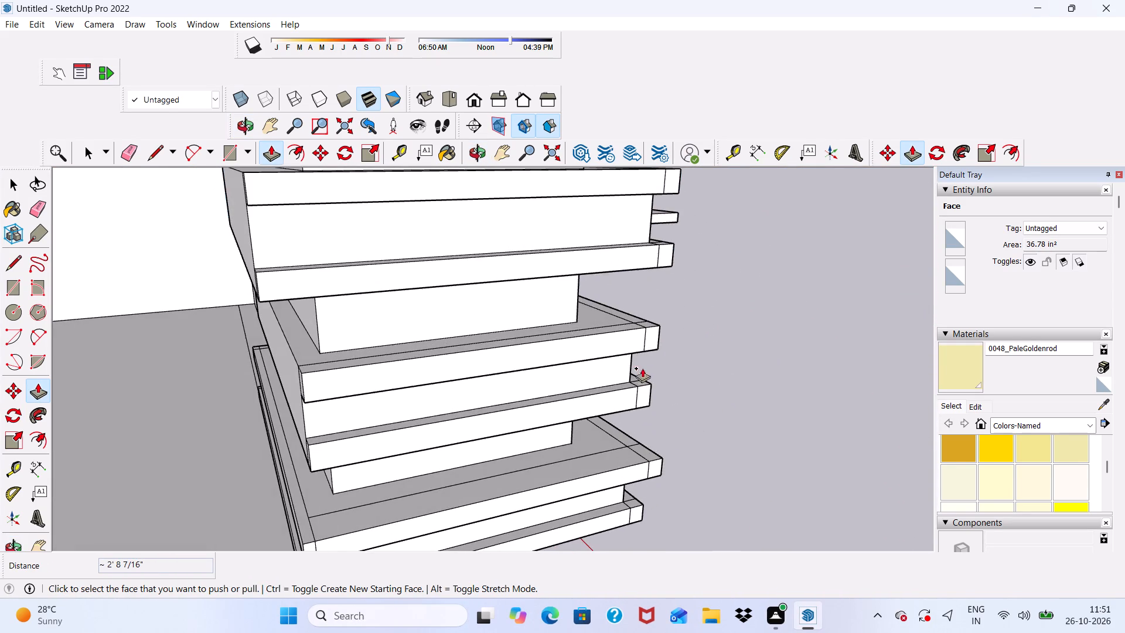
{"action": "scroll", "coordinate": [637, 370], "scroll_direction": "down", "scroll_amount": 4}
{"action": "scroll", "coordinate": [507, 356], "scroll_direction": "up", "scroll_amount": 6}
{"action": "scroll", "coordinate": [554, 427], "scroll_direction": "up", "scroll_amount": 7}
{"action": "scroll", "coordinate": [548, 427], "scroll_direction": "down", "scroll_amount": 5}
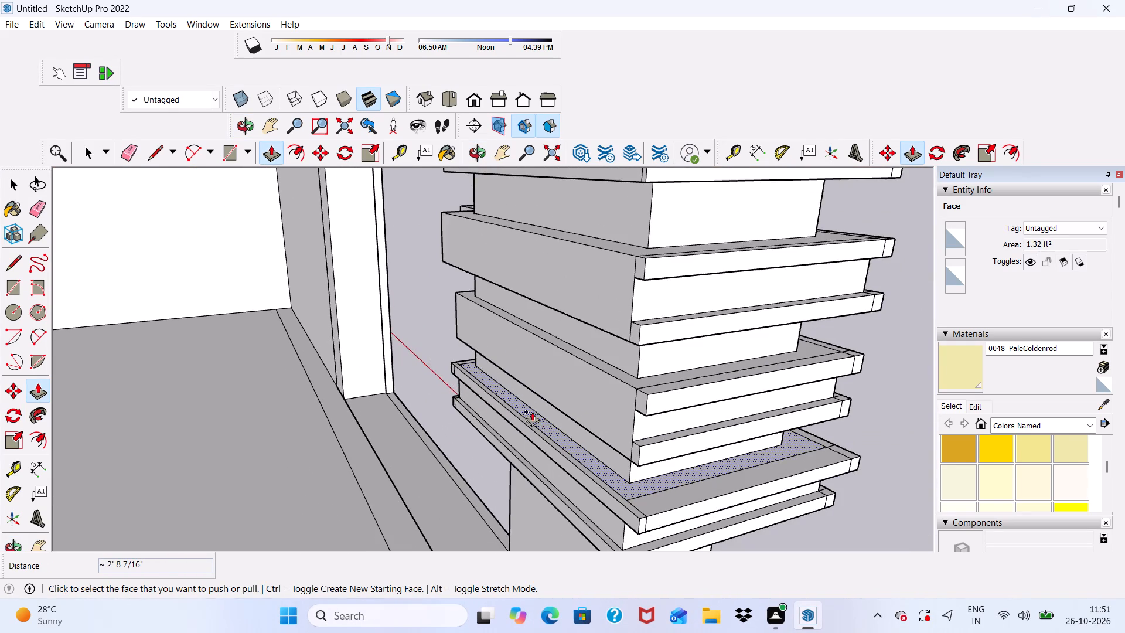
{"action": "middle_click_drag", "start_coordinate": [511, 412], "coordinate": [364, 443]}
{"action": "scroll", "coordinate": [360, 408], "scroll_direction": "up", "scroll_amount": 1}
{"action": "scroll", "coordinate": [389, 405], "scroll_direction": "down", "scroll_amount": 5}
{"action": "scroll", "coordinate": [599, 363], "scroll_direction": "down", "scroll_amount": 1}
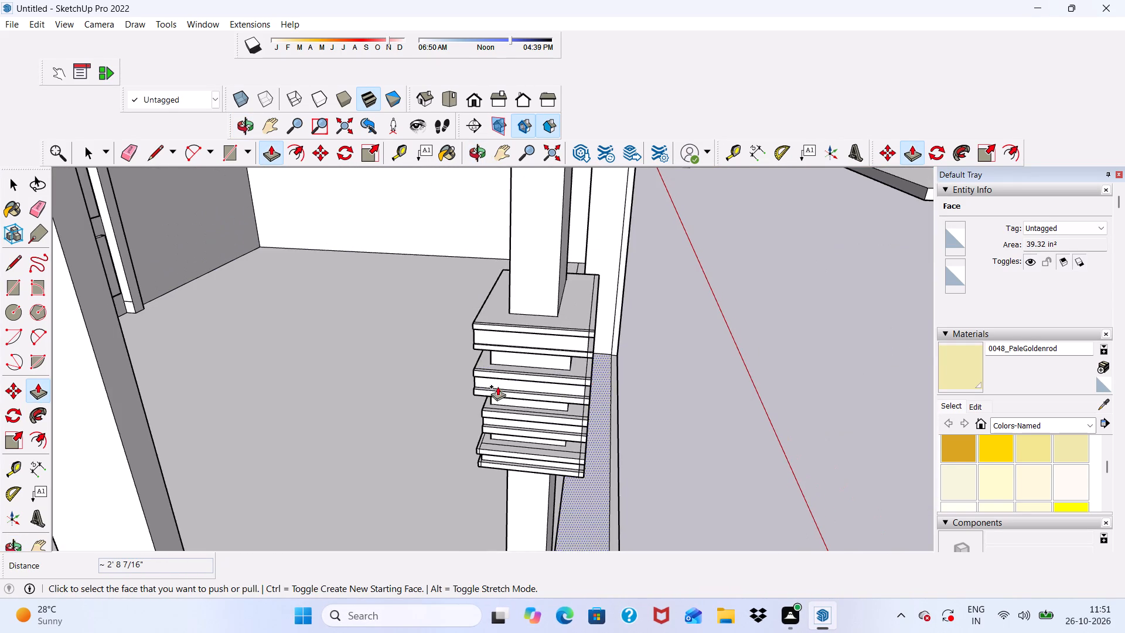
{"action": "scroll", "coordinate": [479, 417], "scroll_direction": "up", "scroll_amount": 7}
{"action": "scroll", "coordinate": [475, 419], "scroll_direction": "down", "scroll_amount": 5}
{"action": "scroll", "coordinate": [605, 335], "scroll_direction": "down", "scroll_amount": 4}
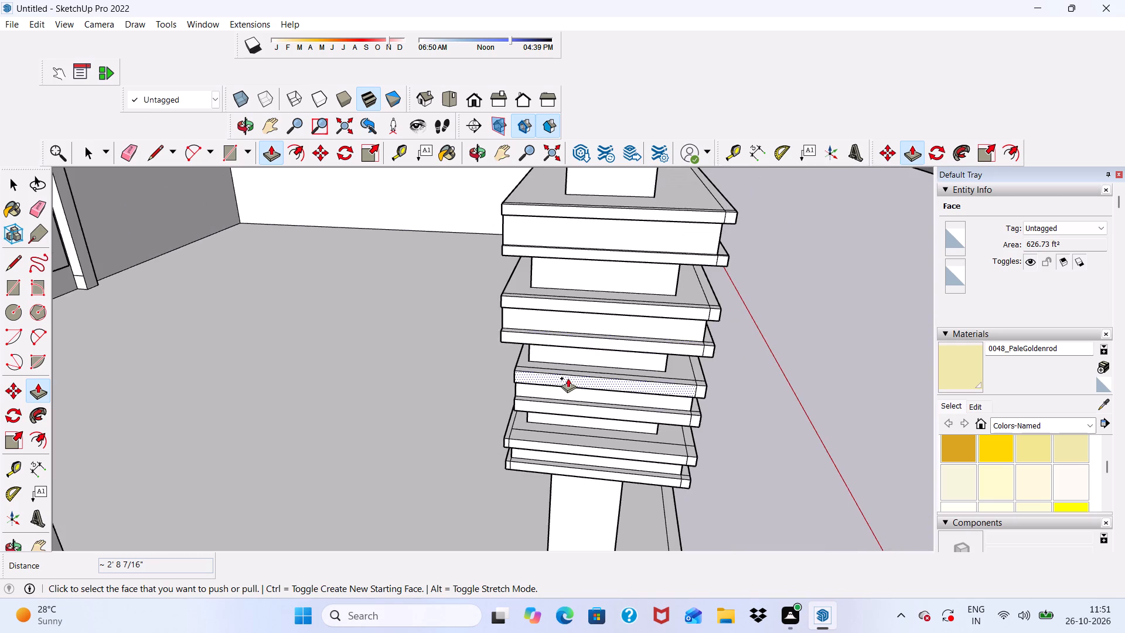
Pull the end face of the lower trim on the third band from the top 1/2" out past the band's back face.
{"action": "middle_click_drag", "start_coordinate": [568, 378], "coordinate": [821, 333]}
{"action": "scroll", "coordinate": [506, 283], "scroll_direction": "up", "scroll_amount": 5}
{"action": "scroll", "coordinate": [517, 305], "scroll_direction": "down", "scroll_amount": 4}
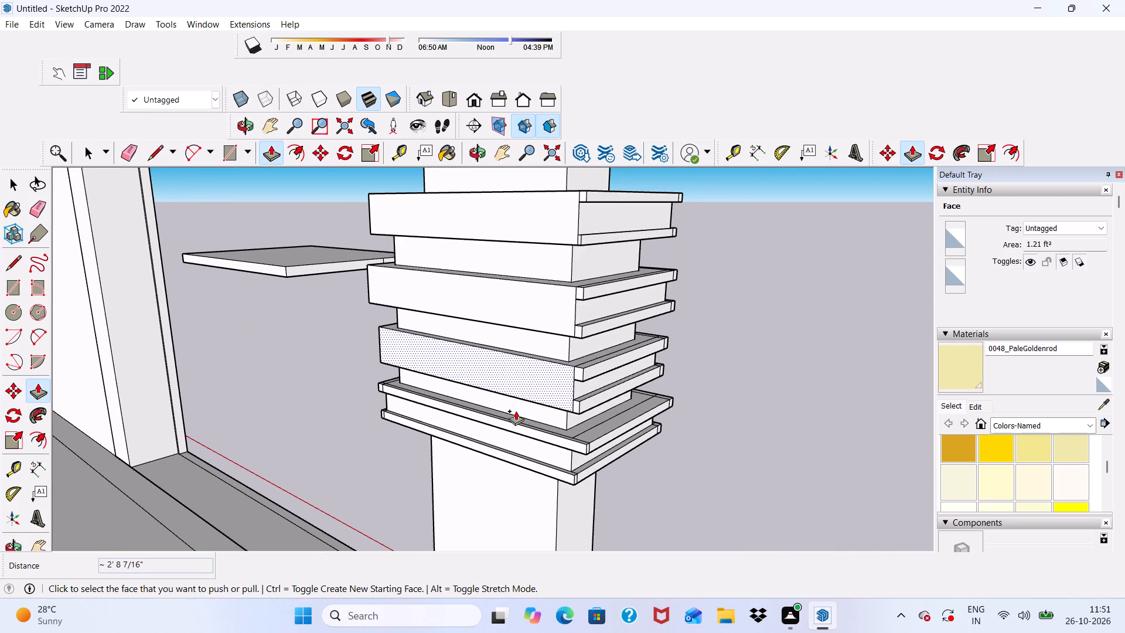
{"action": "middle_click_drag", "start_coordinate": [524, 412], "coordinate": [614, 416]}
{"action": "scroll", "coordinate": [604, 389], "scroll_direction": "up", "scroll_amount": 16}
{"action": "scroll", "coordinate": [642, 398], "scroll_direction": "down", "scroll_amount": 1}
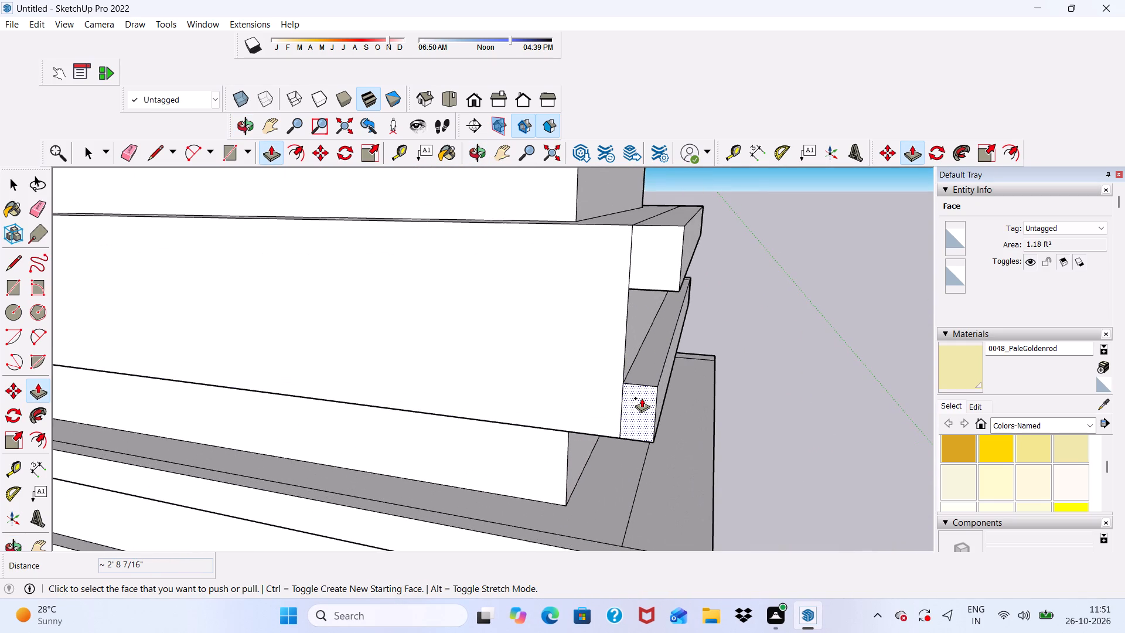
{"action": "left_click", "coordinate": [642, 398]}
{"action": "left_click", "coordinate": [627, 400]}
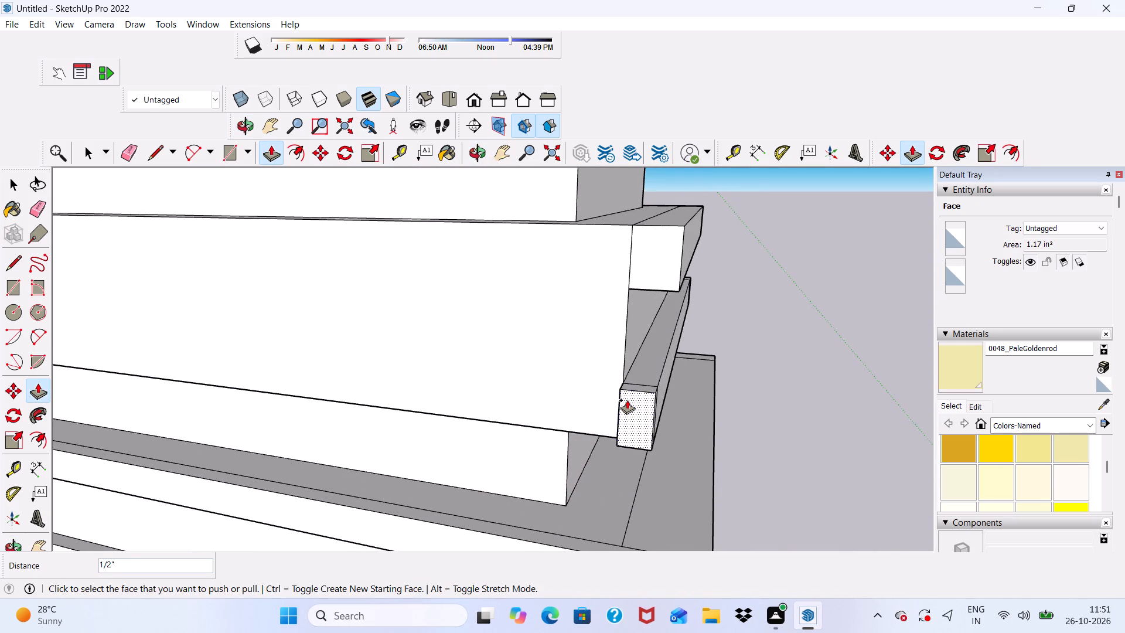
Extend the small inner face of the third band's lower trim about 2' 8 11/16" along the band's full back face.
{"action": "middle_click_drag", "start_coordinate": [543, 424], "coordinate": [739, 383]}
{"action": "scroll", "coordinate": [710, 352], "scroll_direction": "up", "scroll_amount": 5}
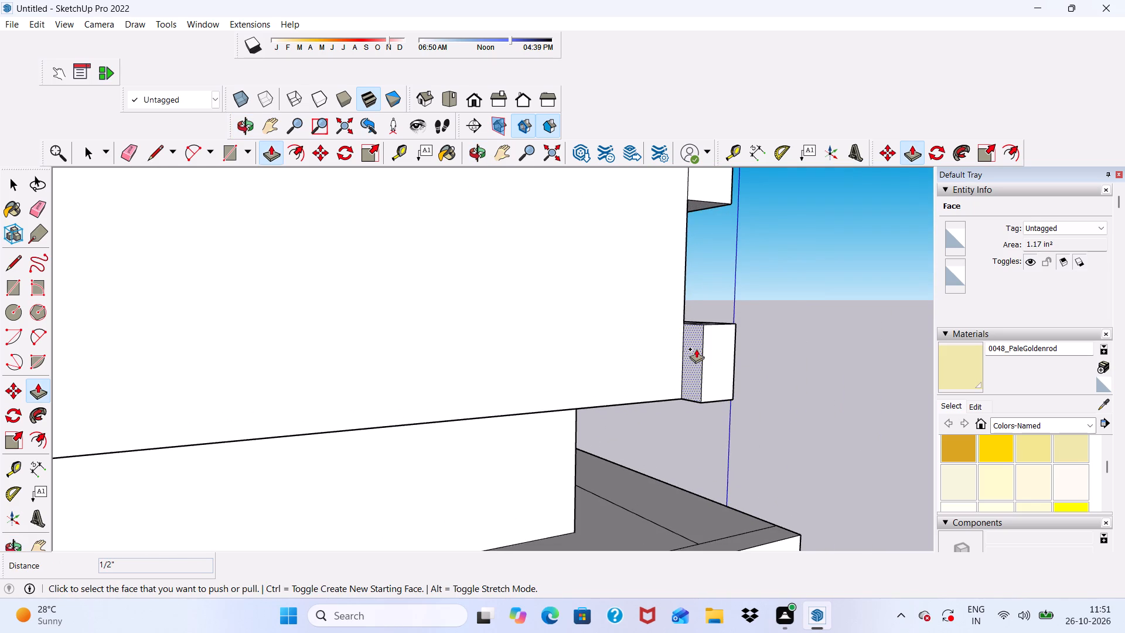
{"action": "left_click", "coordinate": [696, 349]}
{"action": "scroll", "coordinate": [663, 356], "scroll_direction": "down", "scroll_amount": 4}
{"action": "scroll", "coordinate": [519, 325], "scroll_direction": "down", "scroll_amount": 13}
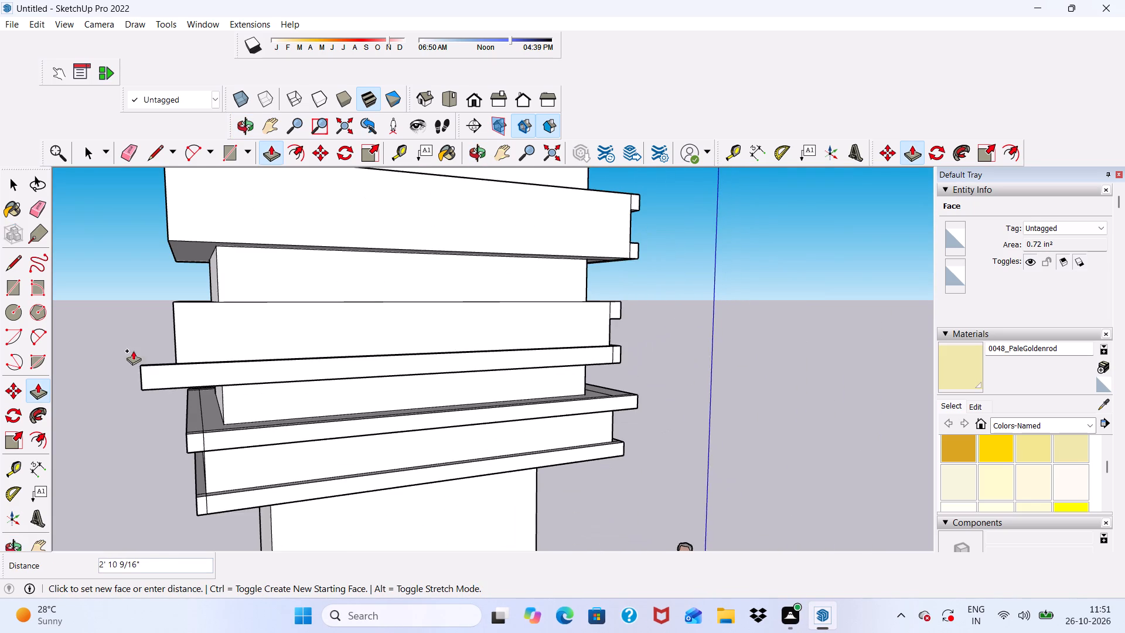
{"action": "scroll", "coordinate": [231, 342], "scroll_direction": "up", "scroll_amount": 4}
{"action": "scroll", "coordinate": [167, 334], "scroll_direction": "up", "scroll_amount": 4}
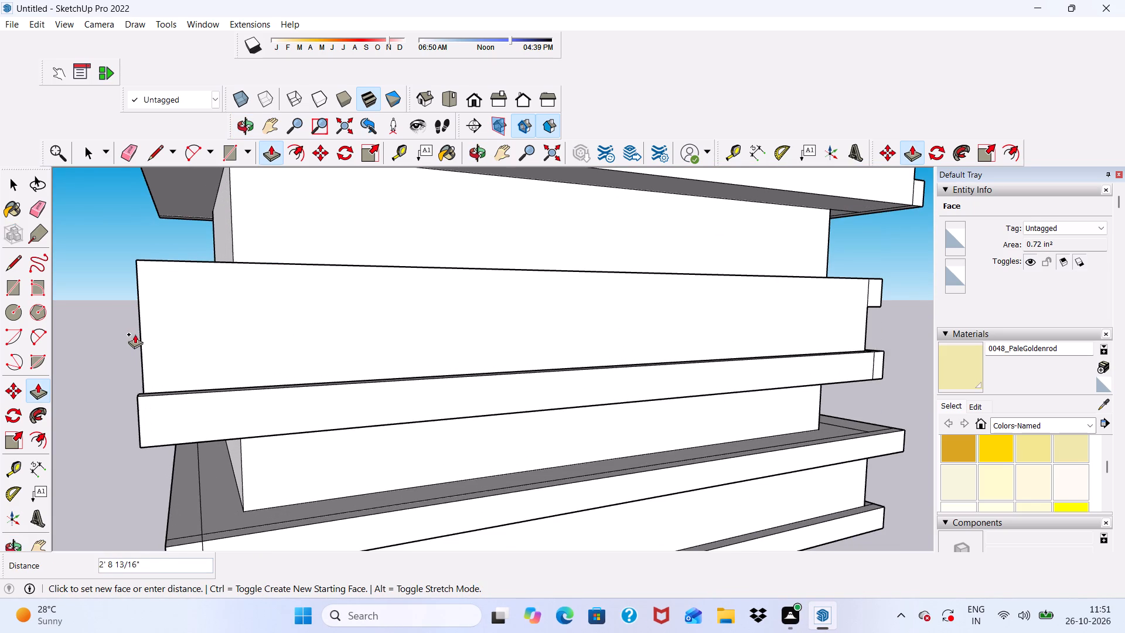
{"action": "left_click", "coordinate": [144, 335]}
Pull the end face of the upper trim on the second band from the top 7/16" out past the band's back face.
{"action": "scroll", "coordinate": [161, 348], "scroll_direction": "down", "scroll_amount": 2}
{"action": "scroll", "coordinate": [395, 383], "scroll_direction": "down", "scroll_amount": 1}
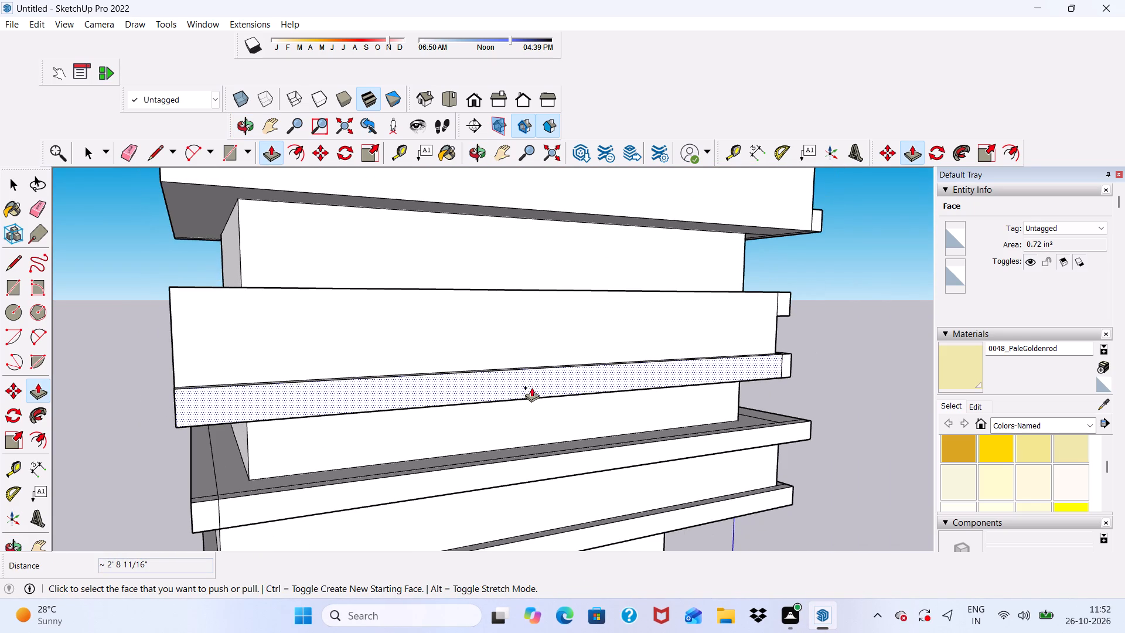
{"action": "scroll", "coordinate": [793, 287], "scroll_direction": "up", "scroll_amount": 6}
{"action": "scroll", "coordinate": [769, 302], "scroll_direction": "down", "scroll_amount": 4}
{"action": "scroll", "coordinate": [742, 369], "scroll_direction": "down", "scroll_amount": 4}
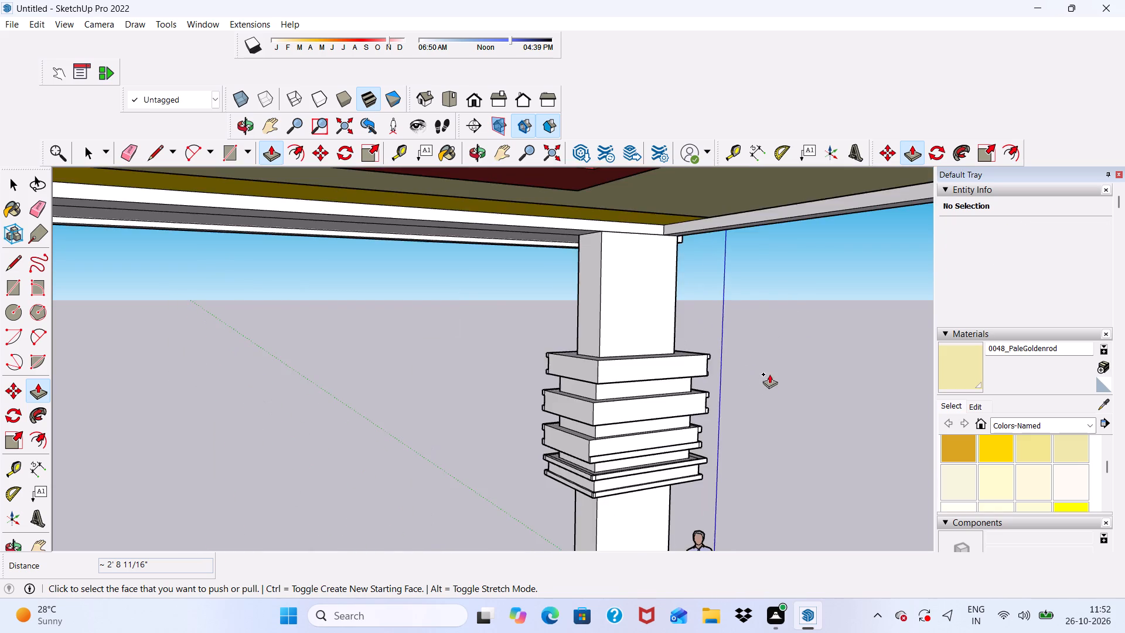
{"action": "scroll", "coordinate": [708, 349], "scroll_direction": "up", "scroll_amount": 4}
{"action": "scroll", "coordinate": [708, 352], "scroll_direction": "down", "scroll_amount": 5}
{"action": "scroll", "coordinate": [703, 405], "scroll_direction": "up", "scroll_amount": 5}
{"action": "scroll", "coordinate": [703, 405], "scroll_direction": "down", "scroll_amount": 5}
{"action": "scroll", "coordinate": [712, 443], "scroll_direction": "up", "scroll_amount": 1}
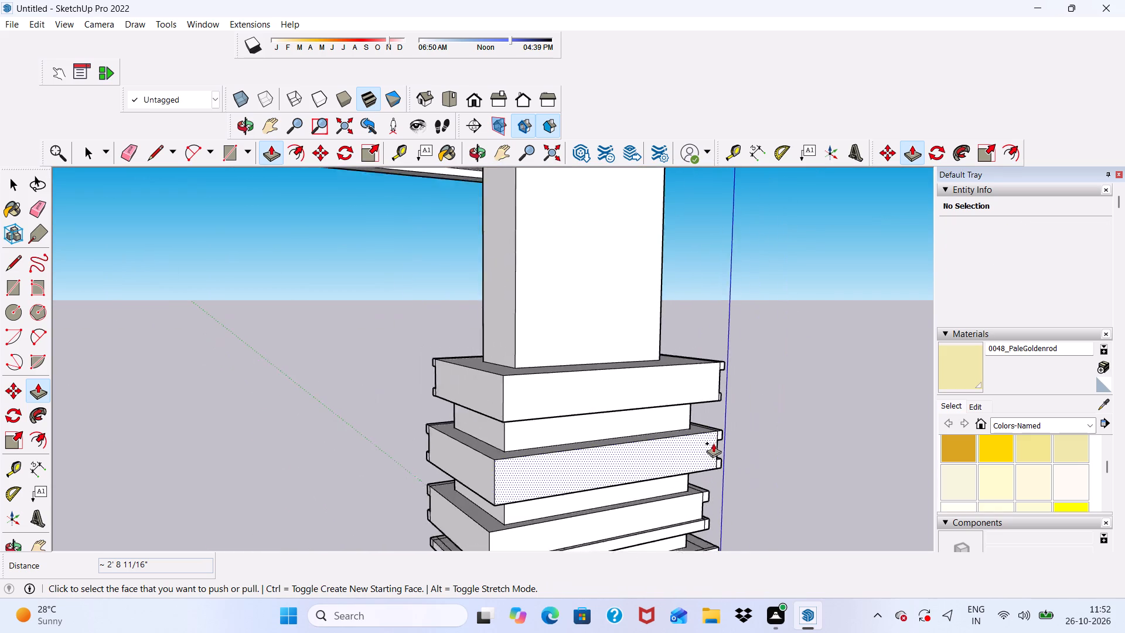
{"action": "scroll", "coordinate": [713, 443], "scroll_direction": "up", "scroll_amount": 10}
{"action": "left_click", "coordinate": [724, 434]}
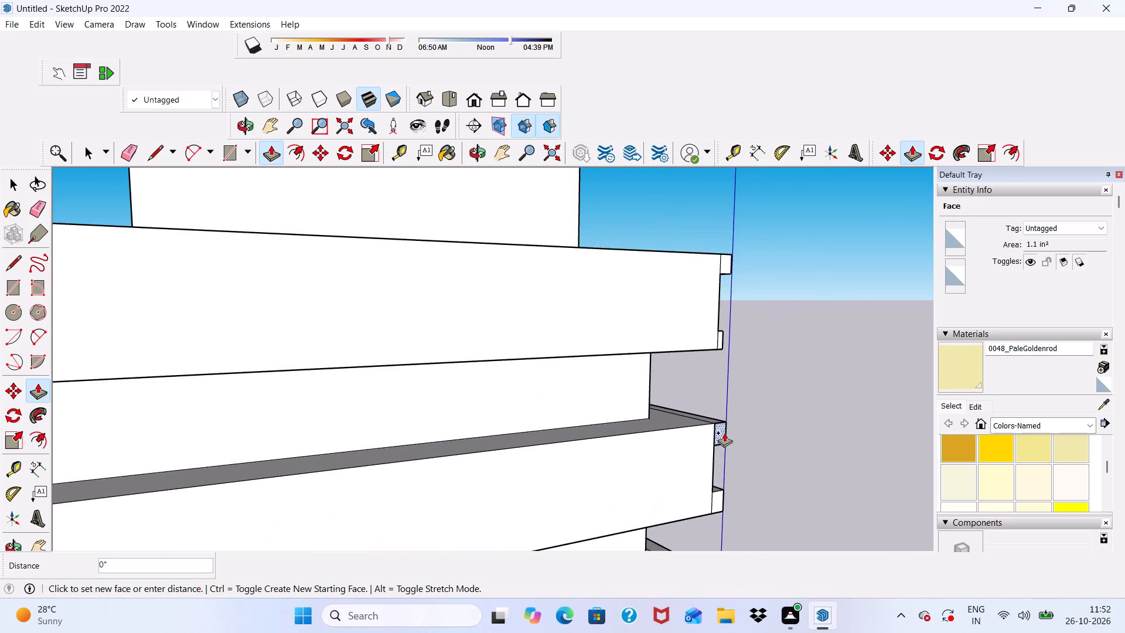
{"action": "left_click", "coordinate": [729, 440]}
Extend the small inner face of the second band's upper trim about 2' 9 9/16" along the band's full back face.
{"action": "scroll", "coordinate": [684, 447], "scroll_direction": "up", "scroll_amount": 6}
{"action": "scroll", "coordinate": [735, 431], "scroll_direction": "up", "scroll_amount": 4}
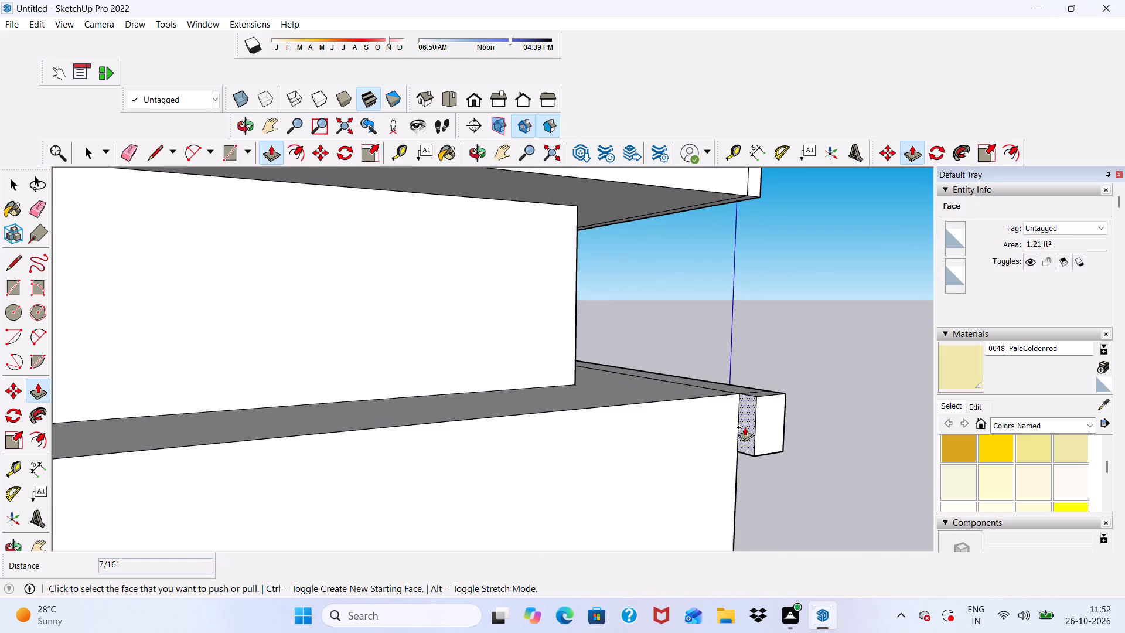
{"action": "left_click", "coordinate": [745, 427]}
{"action": "scroll", "coordinate": [658, 429], "scroll_direction": "down", "scroll_amount": 18}
{"action": "scroll", "coordinate": [589, 465], "scroll_direction": "down", "scroll_amount": 1}
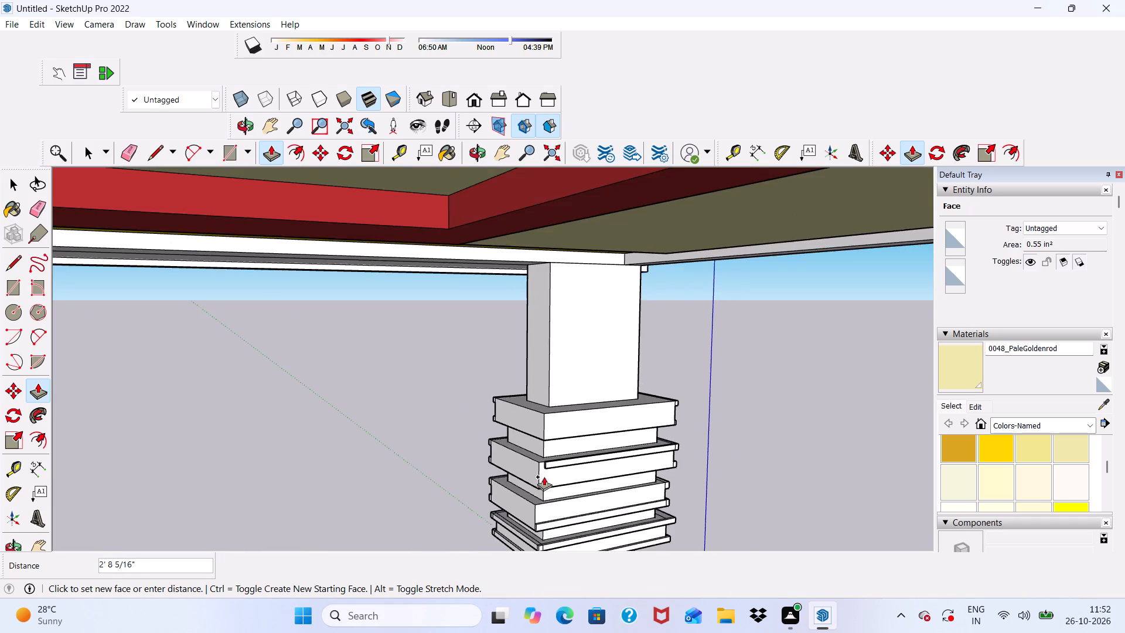
{"action": "scroll", "coordinate": [538, 474], "scroll_direction": "up", "scroll_amount": 5}
{"action": "left_click", "coordinate": [537, 469]}
Pull the end face of the second band's lower trim 7/16" out past the band's back face.
{"action": "scroll", "coordinate": [559, 437], "scroll_direction": "down", "scroll_amount": 4}
{"action": "middle_click_drag", "start_coordinate": [660, 469], "coordinate": [629, 439]}
{"action": "scroll", "coordinate": [813, 468], "scroll_direction": "up", "scroll_amount": 4}
{"action": "scroll", "coordinate": [718, 452], "scroll_direction": "down", "scroll_amount": 4}
{"action": "scroll", "coordinate": [592, 445], "scroll_direction": "up", "scroll_amount": 5}
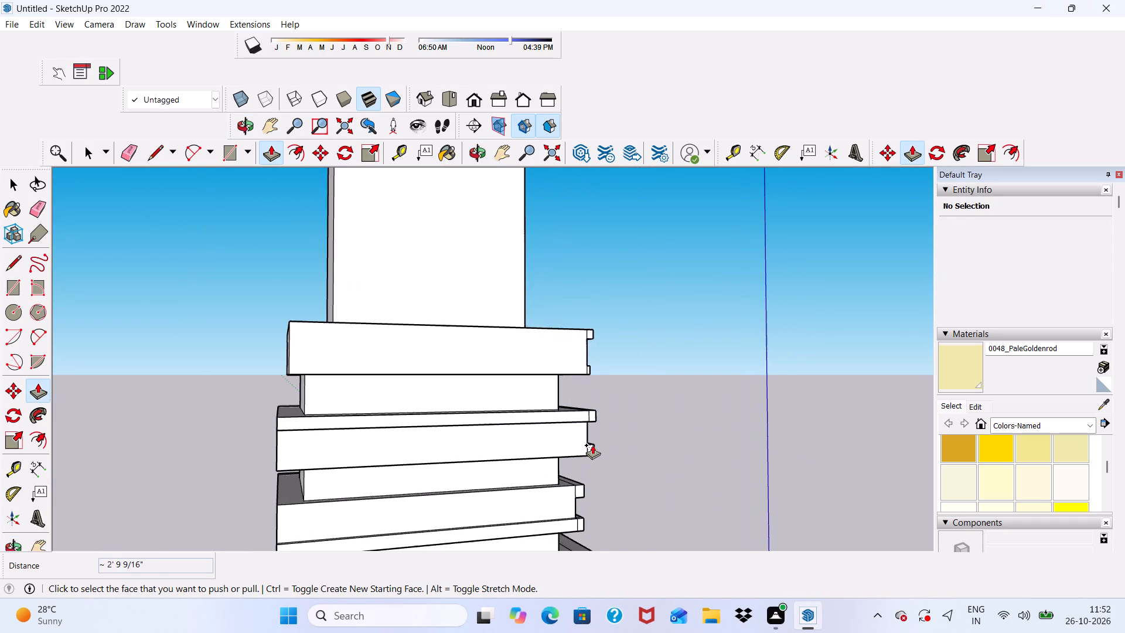
{"action": "scroll", "coordinate": [592, 445], "scroll_direction": "up", "scroll_amount": 8}
{"action": "left_click", "coordinate": [592, 445]}
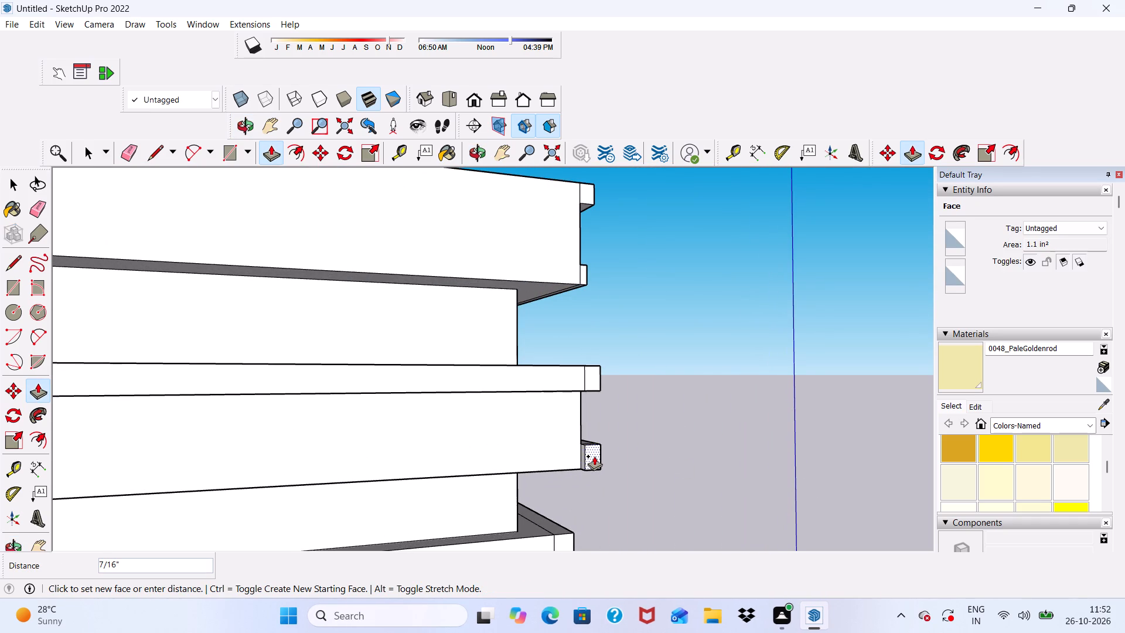
{"action": "left_click", "coordinate": [594, 456]}
Extend the small inner face of the second band's lower trim about 2' 9 9/16" along the band's full back face.
{"action": "scroll", "coordinate": [561, 468], "scroll_direction": "up", "scroll_amount": 6}
{"action": "left_click", "coordinate": [601, 443]}
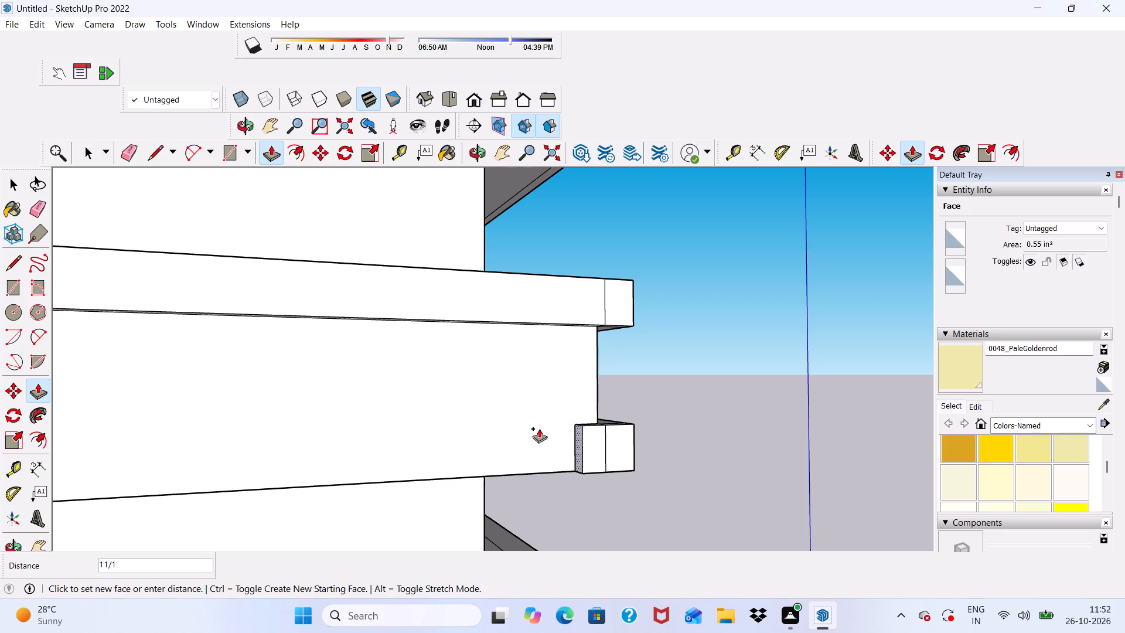
{"action": "scroll", "coordinate": [519, 426], "scroll_direction": "down", "scroll_amount": 5}
{"action": "scroll", "coordinate": [260, 400], "scroll_direction": "down", "scroll_amount": 10}
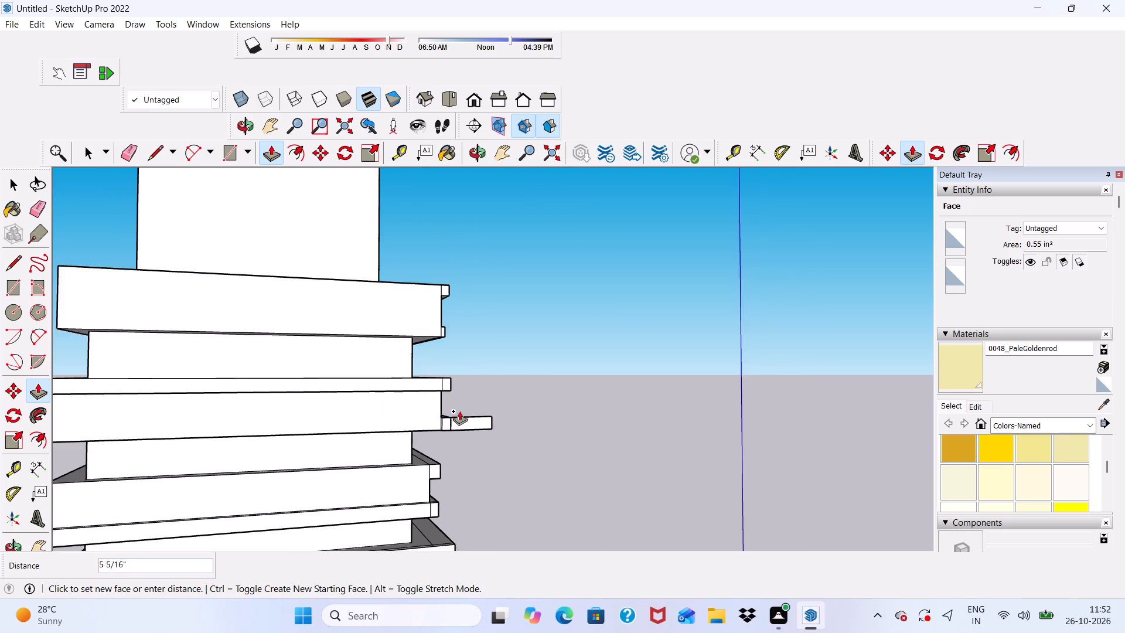
{"action": "scroll", "coordinate": [393, 417], "scroll_direction": "down", "scroll_amount": 1}
{"action": "scroll", "coordinate": [96, 408], "scroll_direction": "up", "scroll_amount": 7}
{"action": "scroll", "coordinate": [104, 409], "scroll_direction": "down", "scroll_amount": 3}
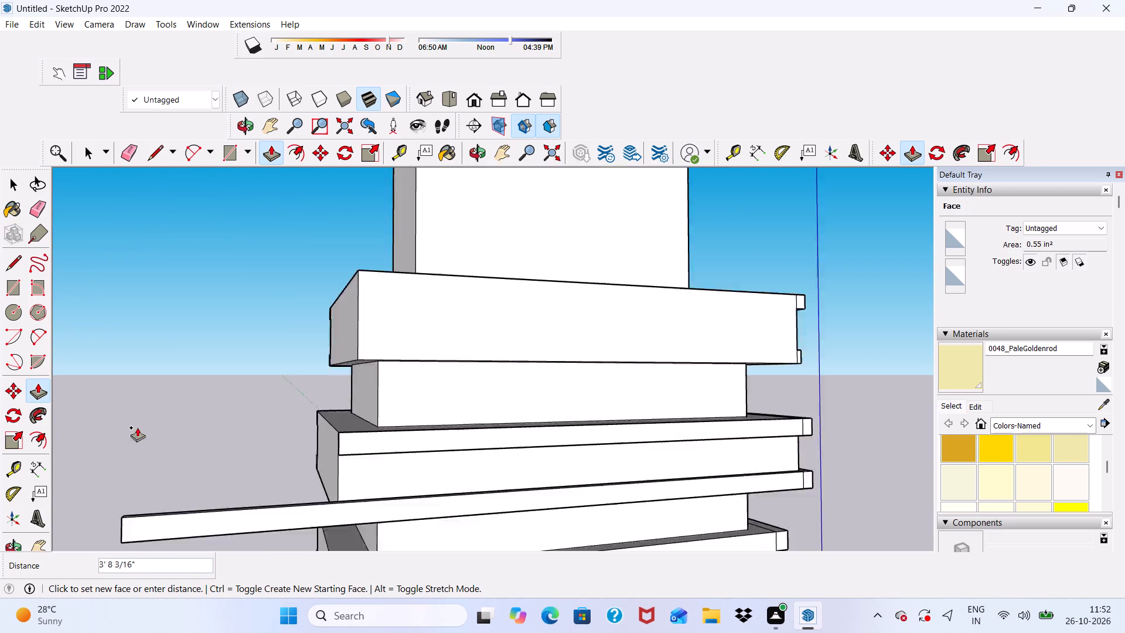
{"action": "scroll", "coordinate": [137, 427], "scroll_direction": "down", "scroll_amount": 3}
{"action": "middle_click_drag", "start_coordinate": [173, 431], "coordinate": [298, 426]}
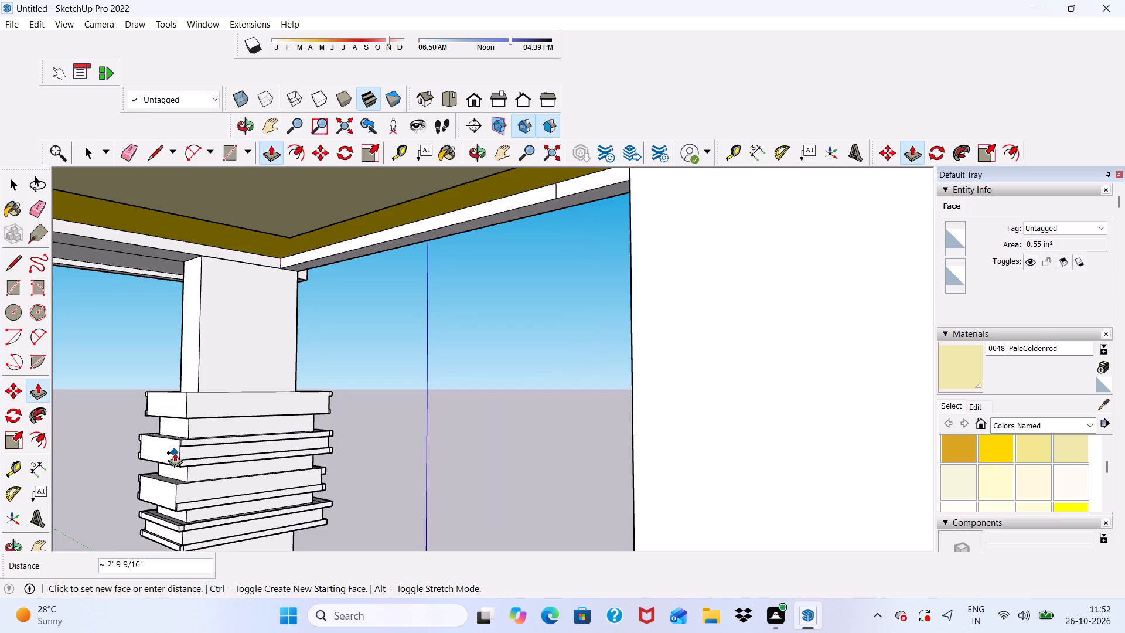
{"action": "scroll", "coordinate": [179, 452], "scroll_direction": "up", "scroll_amount": 9}
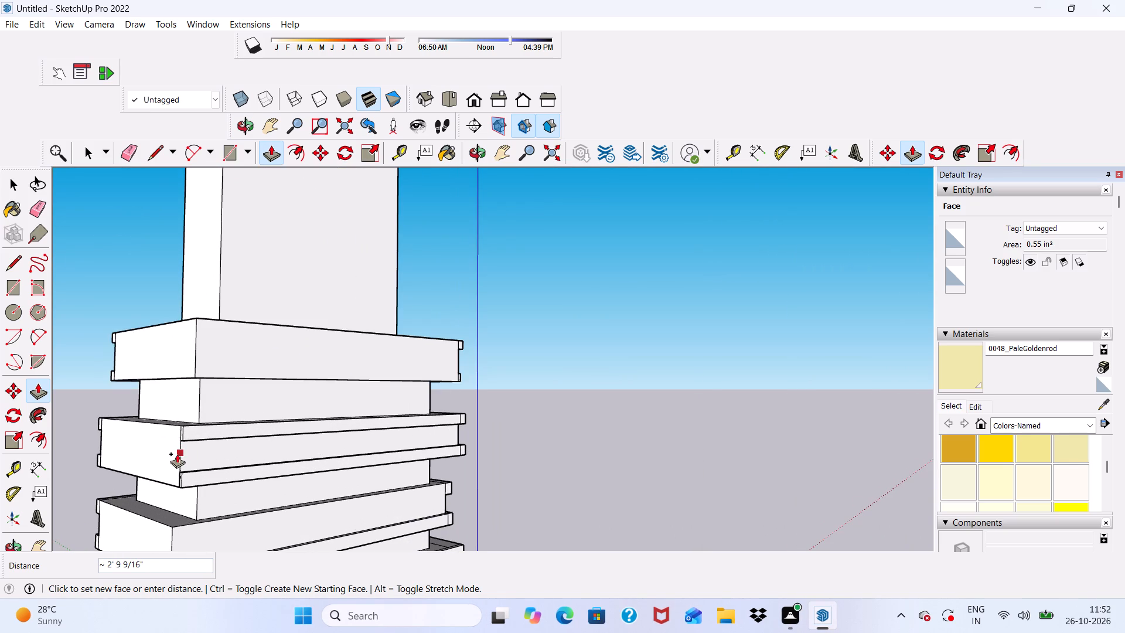
{"action": "left_click", "coordinate": [179, 452]}
{"action": "scroll", "coordinate": [194, 457], "scroll_direction": "down", "scroll_amount": 2}
{"action": "middle_click_drag", "start_coordinate": [194, 457], "coordinate": [404, 460]}
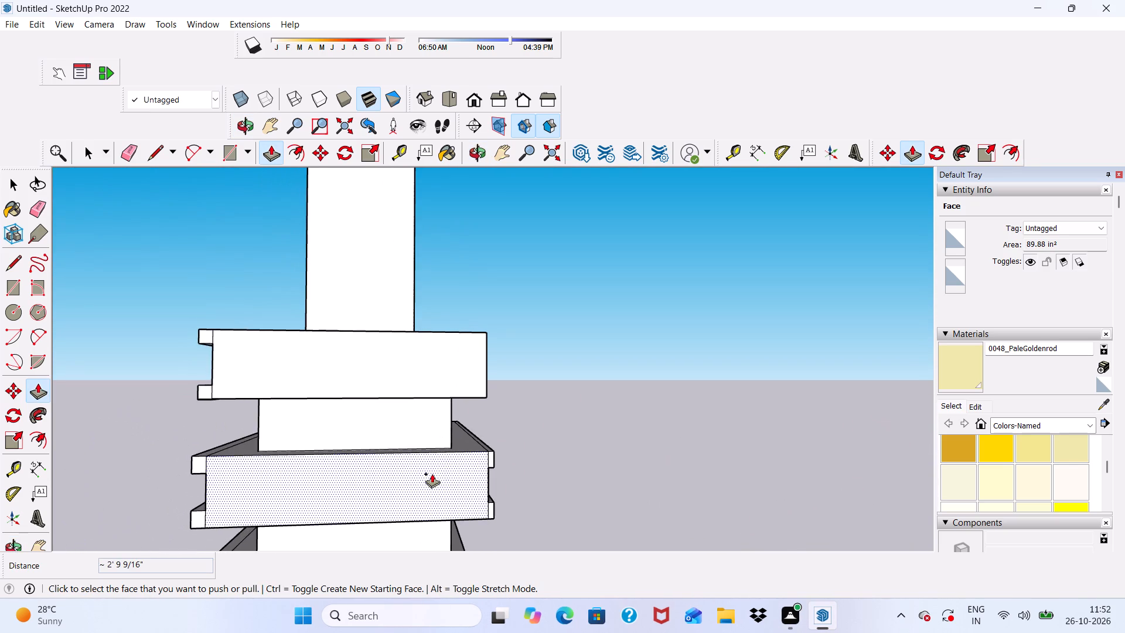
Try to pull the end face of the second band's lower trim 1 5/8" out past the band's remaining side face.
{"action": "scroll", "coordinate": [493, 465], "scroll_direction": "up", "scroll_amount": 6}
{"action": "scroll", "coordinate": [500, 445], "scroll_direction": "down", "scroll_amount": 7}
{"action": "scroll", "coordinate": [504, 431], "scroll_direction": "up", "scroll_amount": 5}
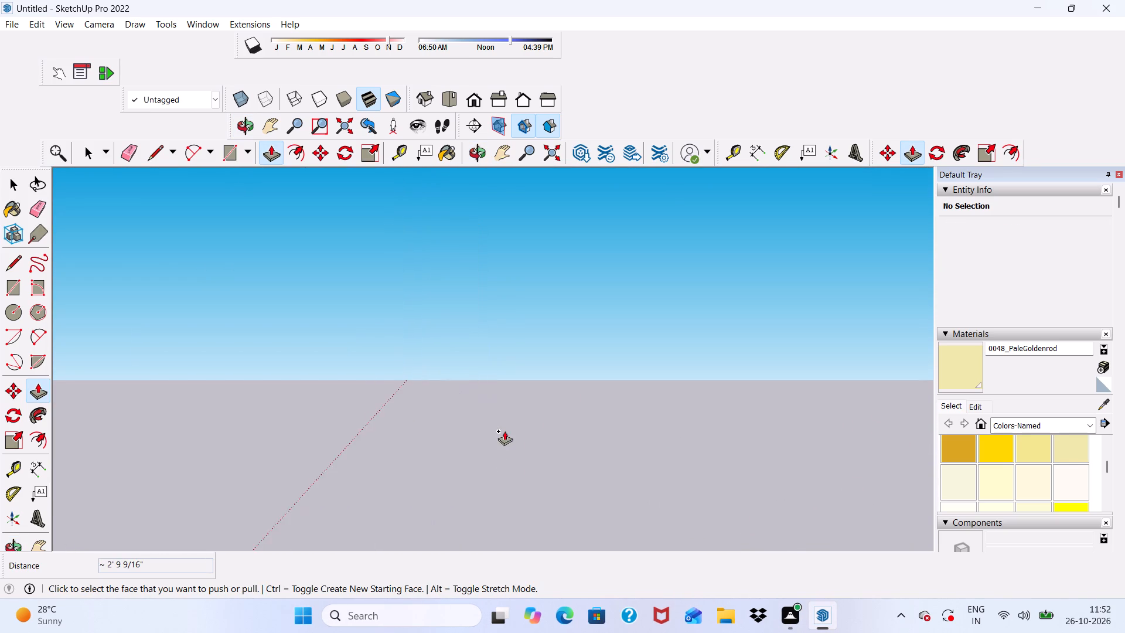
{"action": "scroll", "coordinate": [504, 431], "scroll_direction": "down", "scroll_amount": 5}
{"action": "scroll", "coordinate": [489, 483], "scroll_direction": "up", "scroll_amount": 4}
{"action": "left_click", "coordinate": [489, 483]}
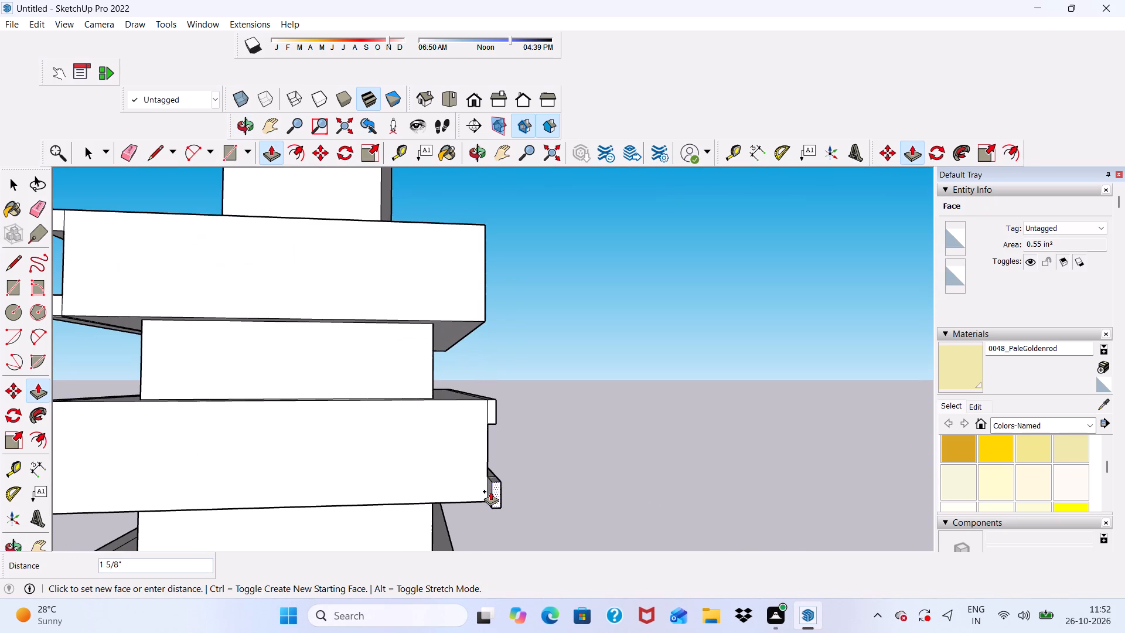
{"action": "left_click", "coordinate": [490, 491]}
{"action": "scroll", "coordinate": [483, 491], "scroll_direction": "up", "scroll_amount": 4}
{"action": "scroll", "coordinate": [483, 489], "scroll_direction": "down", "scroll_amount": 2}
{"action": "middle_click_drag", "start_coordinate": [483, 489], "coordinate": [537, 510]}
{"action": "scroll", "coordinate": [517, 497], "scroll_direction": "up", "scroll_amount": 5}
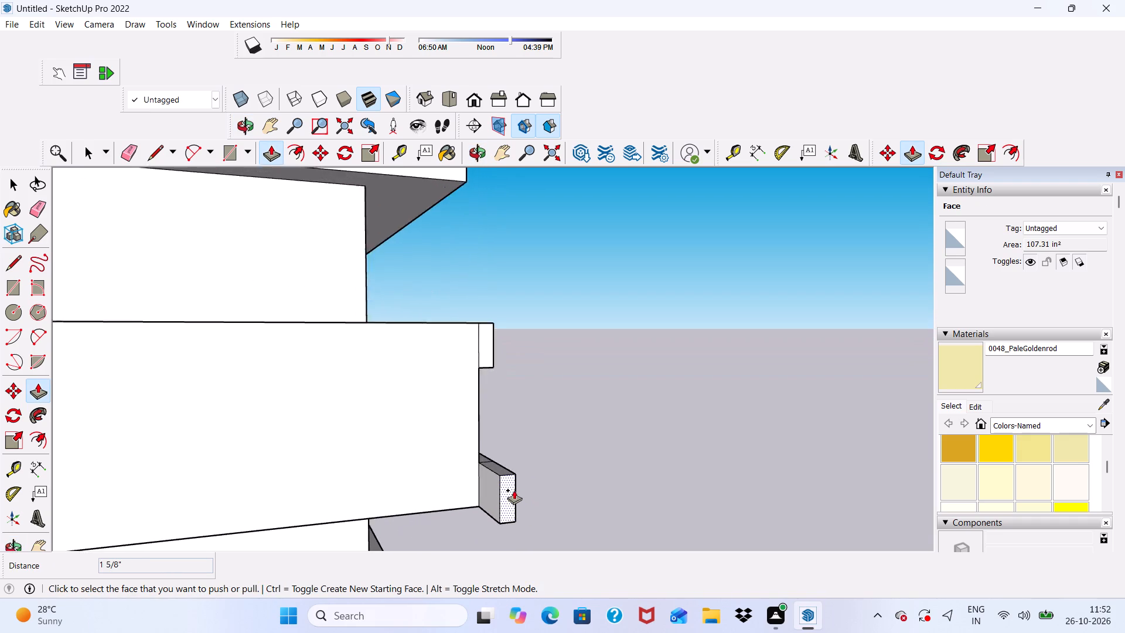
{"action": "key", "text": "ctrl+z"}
Pull the end face of the second band's lower trim 3/8" out past the band's remaining side face.
{"action": "scroll", "coordinate": [505, 484], "scroll_direction": "up", "scroll_amount": 2}
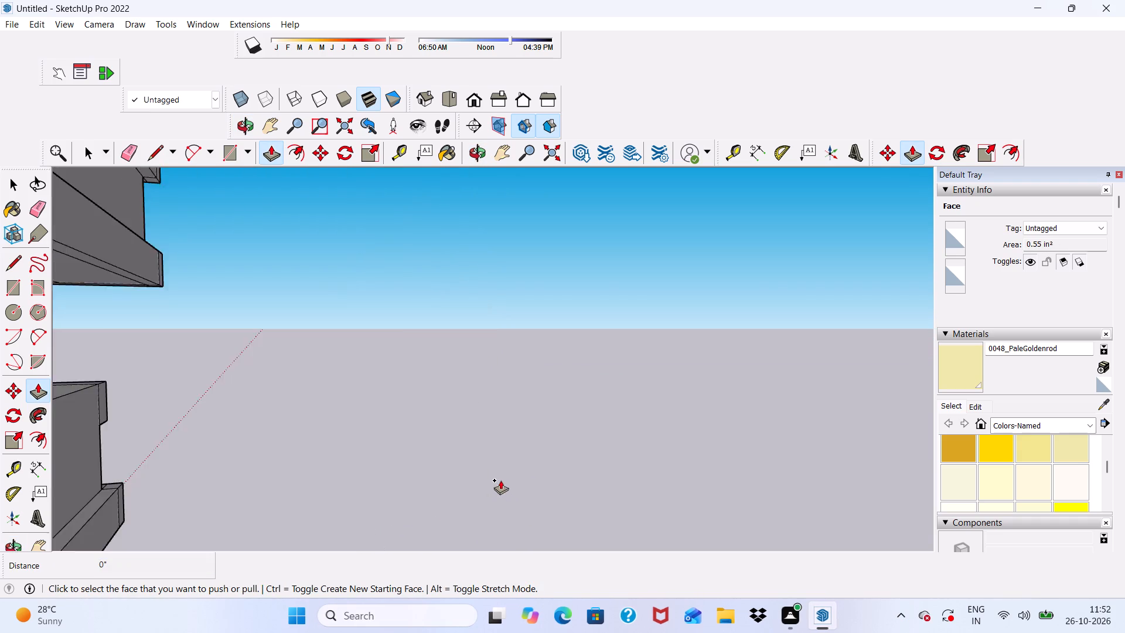
{"action": "scroll", "coordinate": [500, 480], "scroll_direction": "up", "scroll_amount": 2}
{"action": "scroll", "coordinate": [483, 474], "scroll_direction": "down", "scroll_amount": 5}
{"action": "scroll", "coordinate": [411, 445], "scroll_direction": "up", "scroll_amount": 6}
{"action": "scroll", "coordinate": [410, 445], "scroll_direction": "down", "scroll_amount": 7}
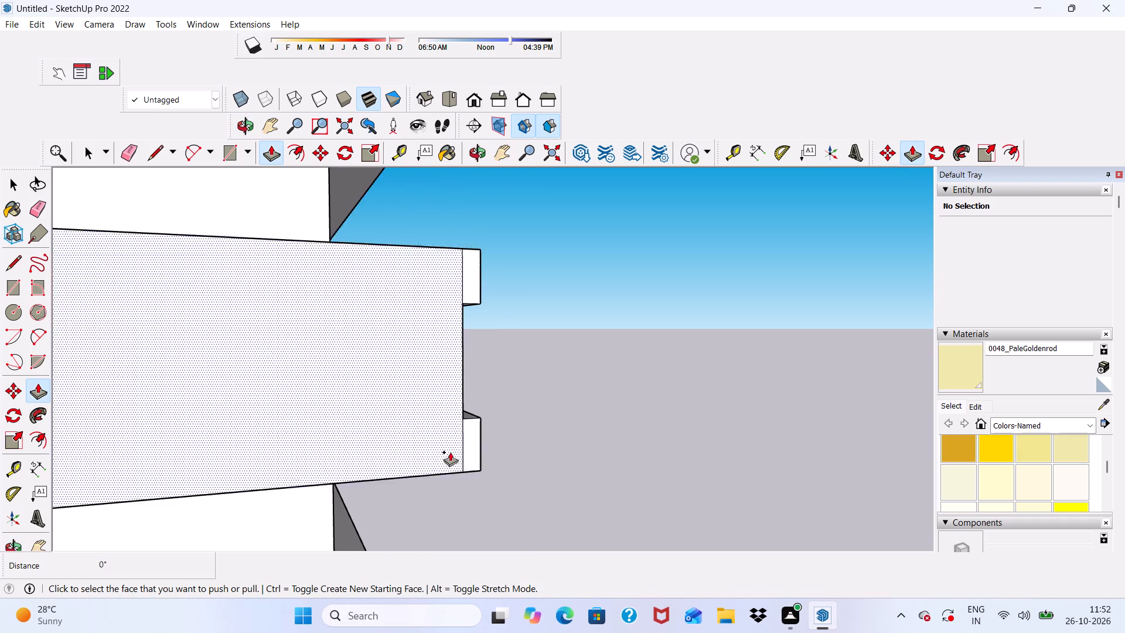
{"action": "scroll", "coordinate": [478, 438], "scroll_direction": "down", "scroll_amount": 1}
{"action": "scroll", "coordinate": [477, 438], "scroll_direction": "up", "scroll_amount": 3}
{"action": "left_click", "coordinate": [475, 437]}
{"action": "left_click", "coordinate": [483, 440]}
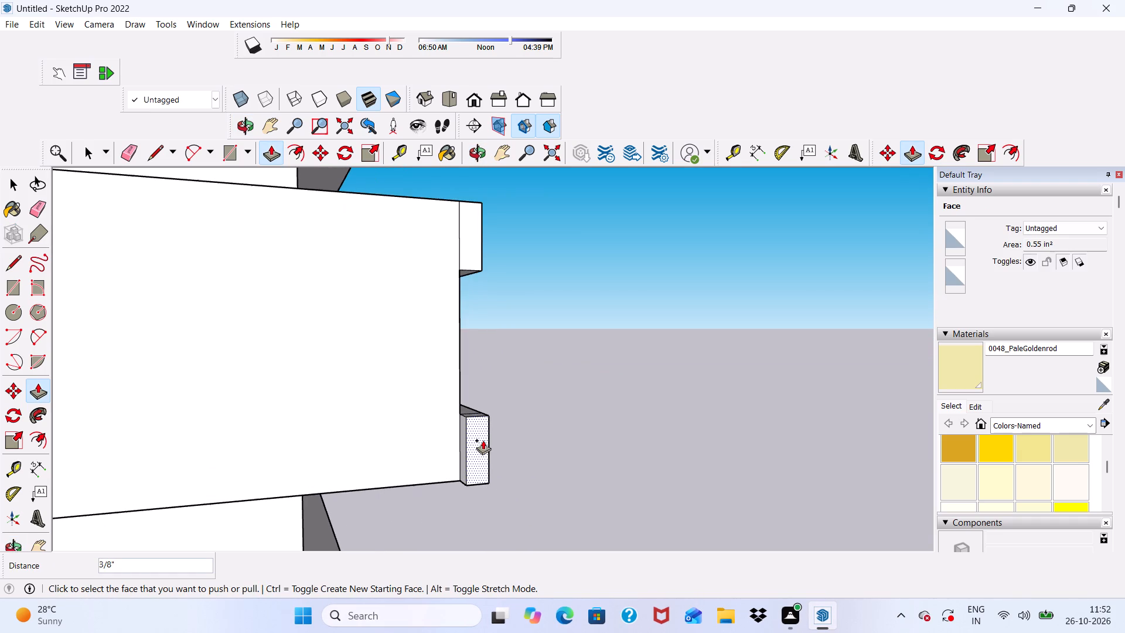
Extend the small inner face of the second band's lower trim 1' 9 11/16" along the remaining side face.
{"action": "left_click", "coordinate": [462, 437]}
{"action": "scroll", "coordinate": [303, 414], "scroll_direction": "down", "scroll_amount": 12}
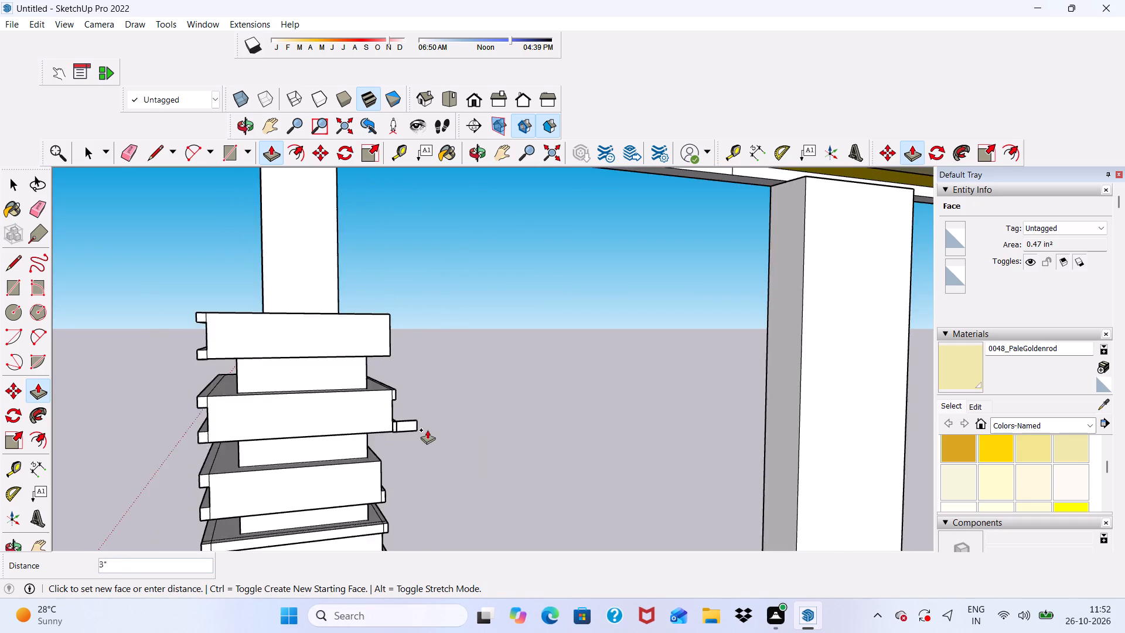
{"action": "scroll", "coordinate": [427, 430], "scroll_direction": "down", "scroll_amount": 5}
{"action": "scroll", "coordinate": [229, 440], "scroll_direction": "up", "scroll_amount": 10}
{"action": "middle_click_drag", "start_coordinate": [233, 434], "coordinate": [421, 430]}
{"action": "scroll", "coordinate": [438, 447], "scroll_direction": "up", "scroll_amount": 3}
{"action": "left_click", "coordinate": [441, 446]}
Pull the end face of the second band's upper trim 13/16" out past the band's remaining side face.
{"action": "scroll", "coordinate": [303, 420], "scroll_direction": "down", "scroll_amount": 5}
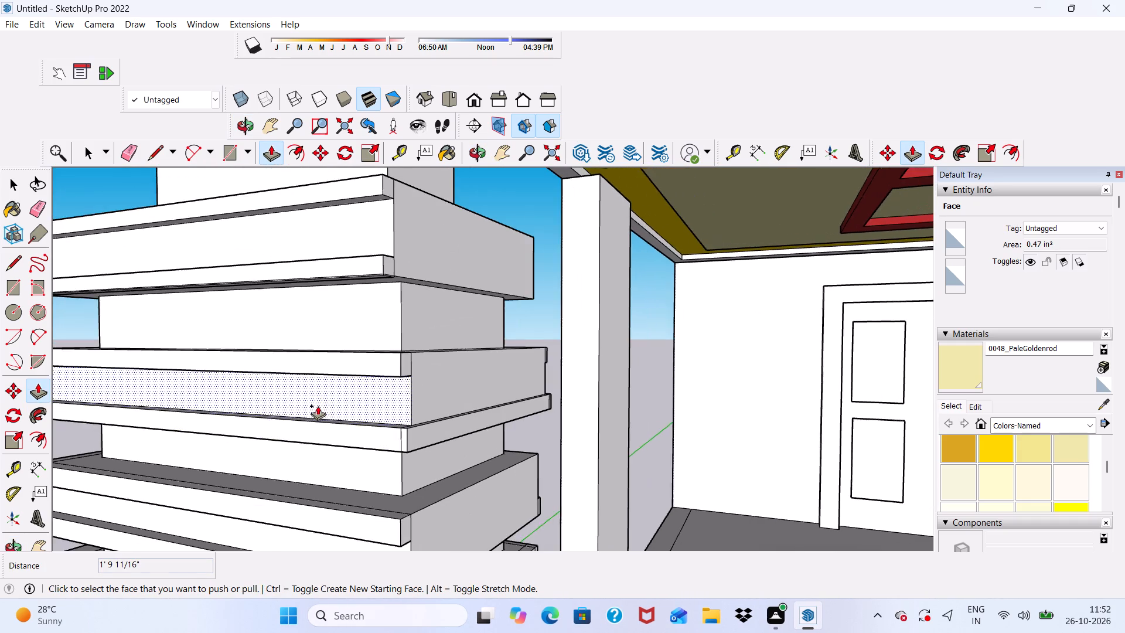
{"action": "middle_click_drag", "start_coordinate": [324, 406], "coordinate": [173, 452]}
{"action": "scroll", "coordinate": [265, 396], "scroll_direction": "up", "scroll_amount": 9}
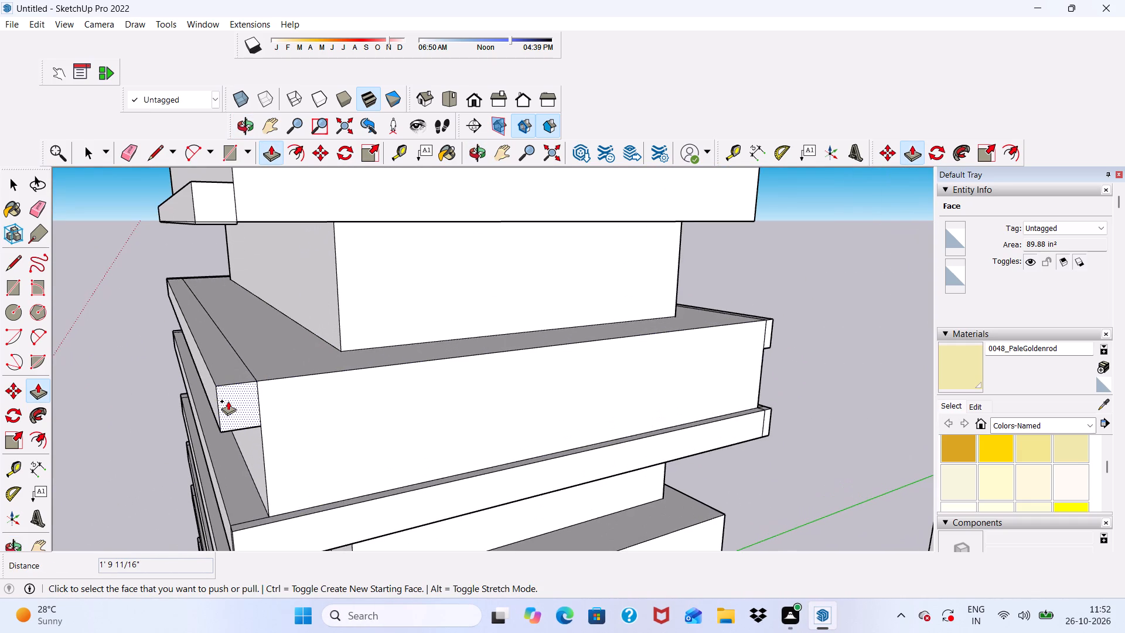
{"action": "left_click", "coordinate": [237, 401]}
{"action": "left_click", "coordinate": [255, 401]}
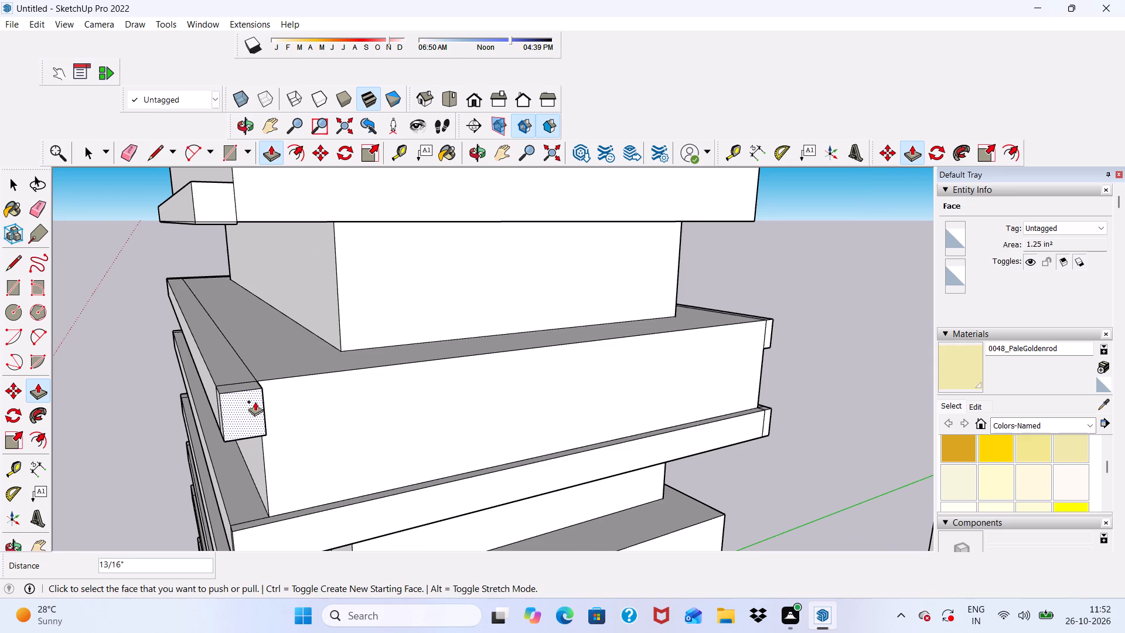
Extend the small inner face of the second band's upper trim 1' 9 1/8" along the remaining side face.
{"action": "middle_click_drag", "start_coordinate": [294, 409], "coordinate": [172, 419]}
{"action": "scroll", "coordinate": [246, 368], "scroll_direction": "up", "scroll_amount": 8}
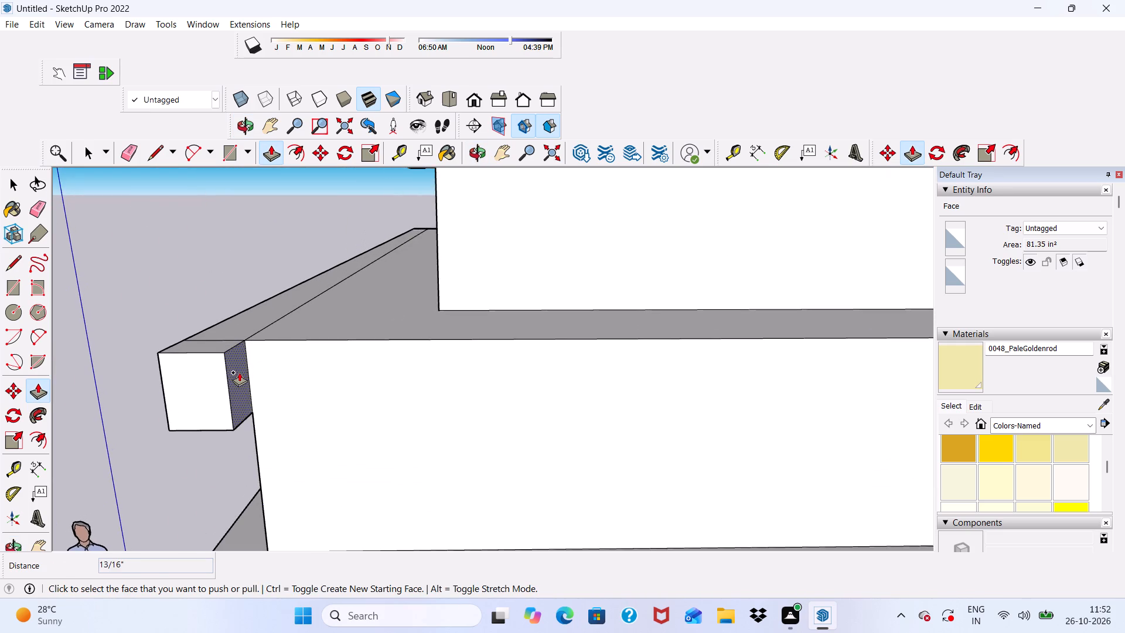
{"action": "left_click", "coordinate": [238, 373]}
{"action": "scroll", "coordinate": [352, 382], "scroll_direction": "down", "scroll_amount": 11}
{"action": "scroll", "coordinate": [326, 372], "scroll_direction": "up", "scroll_amount": 2}
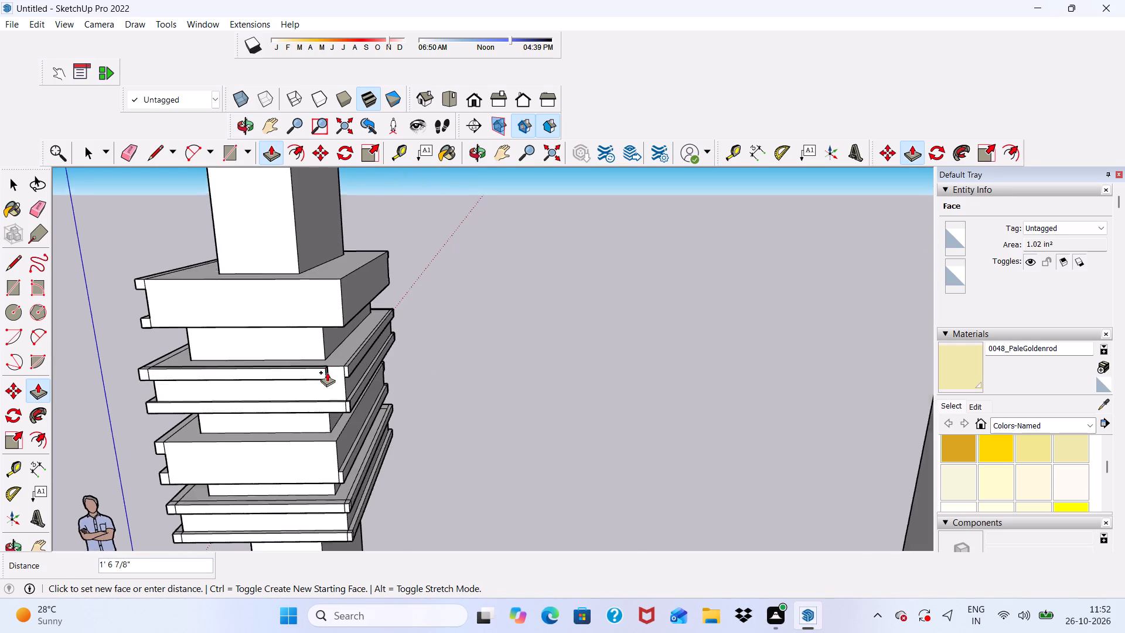
{"action": "scroll", "coordinate": [327, 372], "scroll_direction": "up", "scroll_amount": 2}
{"action": "middle_click_drag", "start_coordinate": [363, 373], "coordinate": [197, 396]}
{"action": "scroll", "coordinate": [269, 343], "scroll_direction": "up", "scroll_amount": 8}
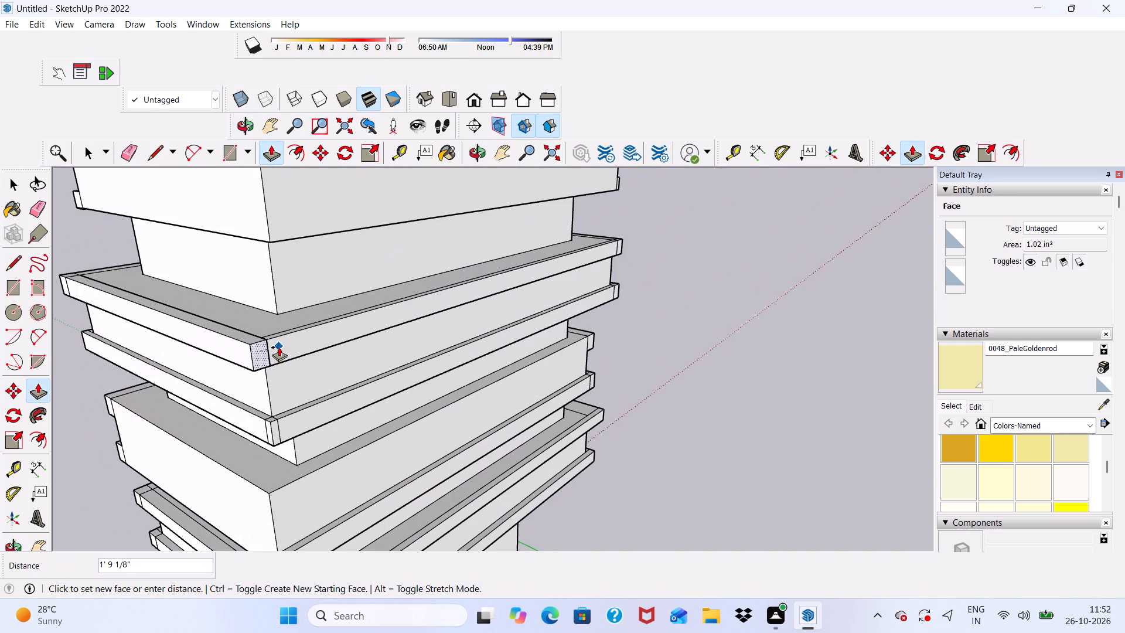
{"action": "left_click", "coordinate": [279, 347]}
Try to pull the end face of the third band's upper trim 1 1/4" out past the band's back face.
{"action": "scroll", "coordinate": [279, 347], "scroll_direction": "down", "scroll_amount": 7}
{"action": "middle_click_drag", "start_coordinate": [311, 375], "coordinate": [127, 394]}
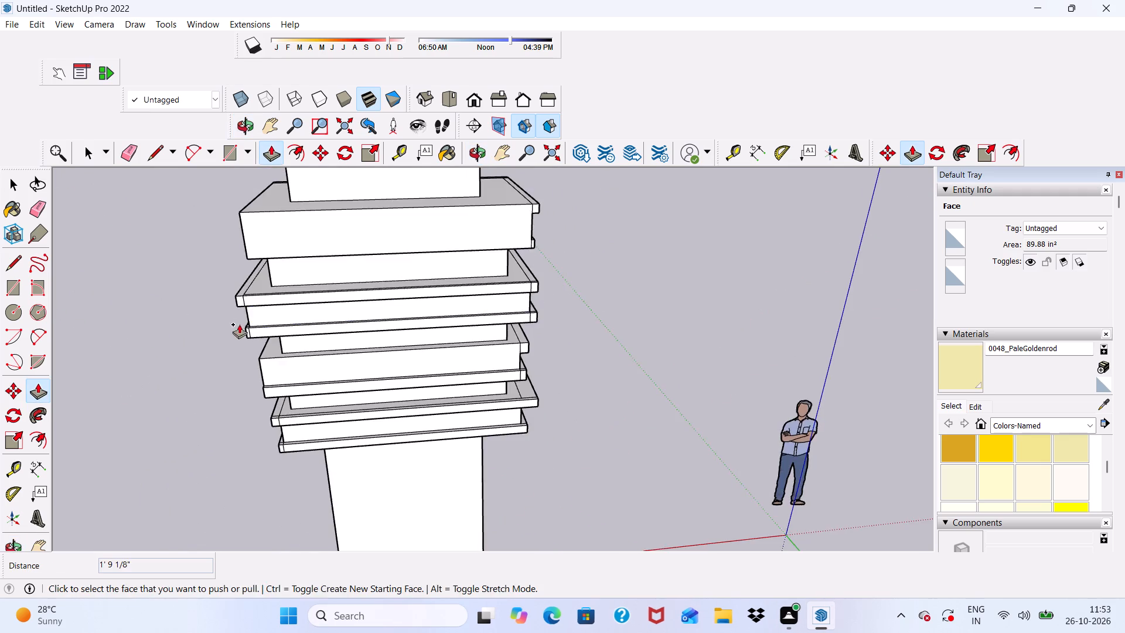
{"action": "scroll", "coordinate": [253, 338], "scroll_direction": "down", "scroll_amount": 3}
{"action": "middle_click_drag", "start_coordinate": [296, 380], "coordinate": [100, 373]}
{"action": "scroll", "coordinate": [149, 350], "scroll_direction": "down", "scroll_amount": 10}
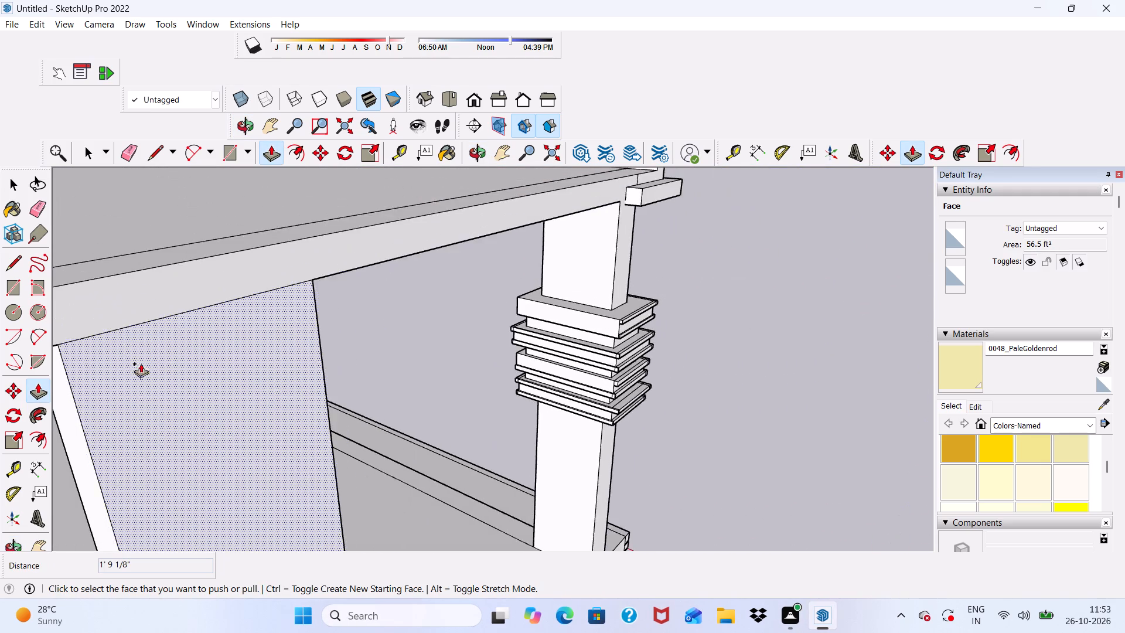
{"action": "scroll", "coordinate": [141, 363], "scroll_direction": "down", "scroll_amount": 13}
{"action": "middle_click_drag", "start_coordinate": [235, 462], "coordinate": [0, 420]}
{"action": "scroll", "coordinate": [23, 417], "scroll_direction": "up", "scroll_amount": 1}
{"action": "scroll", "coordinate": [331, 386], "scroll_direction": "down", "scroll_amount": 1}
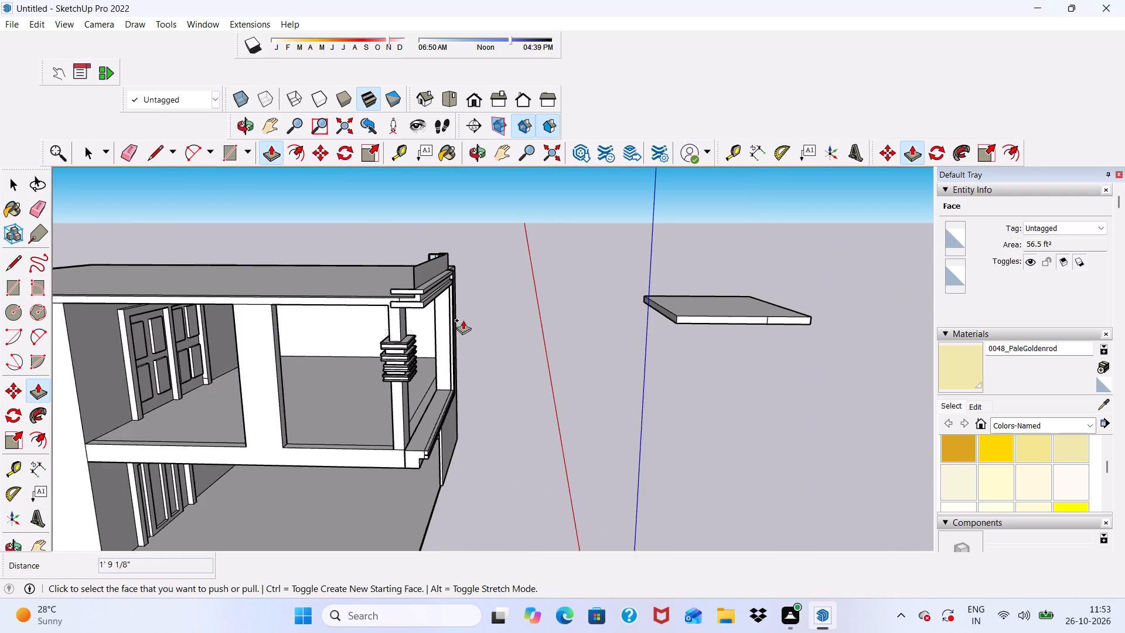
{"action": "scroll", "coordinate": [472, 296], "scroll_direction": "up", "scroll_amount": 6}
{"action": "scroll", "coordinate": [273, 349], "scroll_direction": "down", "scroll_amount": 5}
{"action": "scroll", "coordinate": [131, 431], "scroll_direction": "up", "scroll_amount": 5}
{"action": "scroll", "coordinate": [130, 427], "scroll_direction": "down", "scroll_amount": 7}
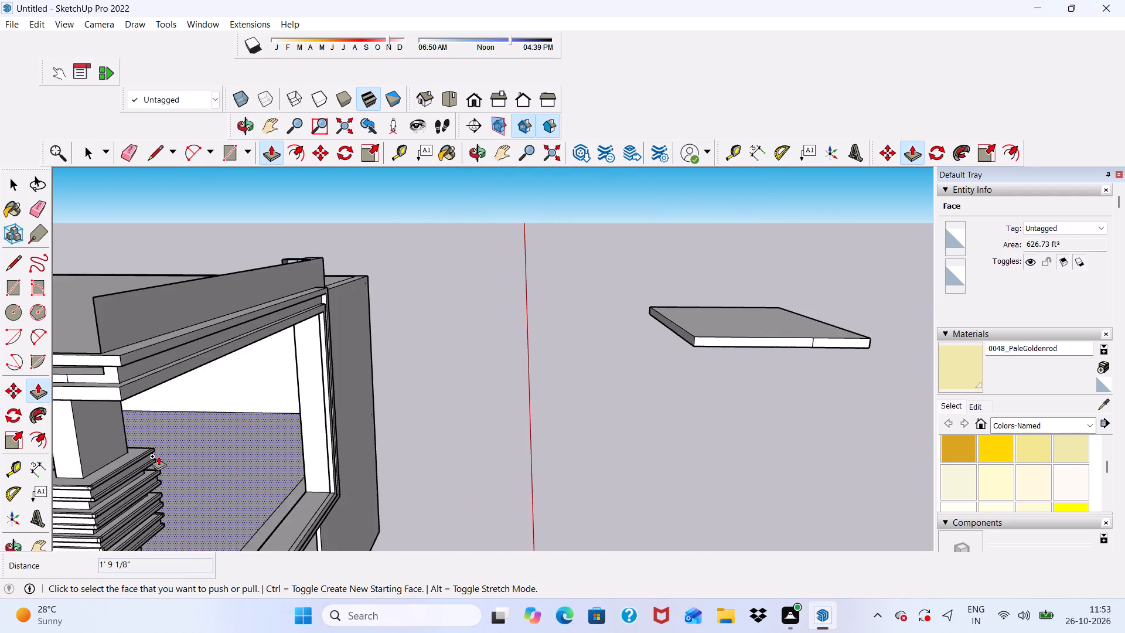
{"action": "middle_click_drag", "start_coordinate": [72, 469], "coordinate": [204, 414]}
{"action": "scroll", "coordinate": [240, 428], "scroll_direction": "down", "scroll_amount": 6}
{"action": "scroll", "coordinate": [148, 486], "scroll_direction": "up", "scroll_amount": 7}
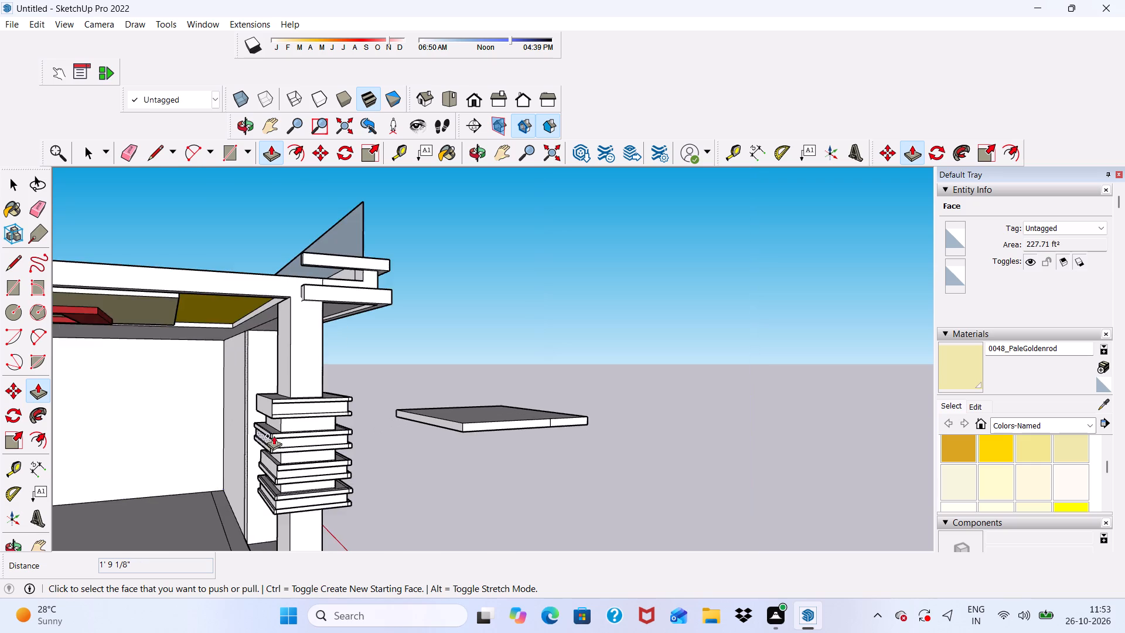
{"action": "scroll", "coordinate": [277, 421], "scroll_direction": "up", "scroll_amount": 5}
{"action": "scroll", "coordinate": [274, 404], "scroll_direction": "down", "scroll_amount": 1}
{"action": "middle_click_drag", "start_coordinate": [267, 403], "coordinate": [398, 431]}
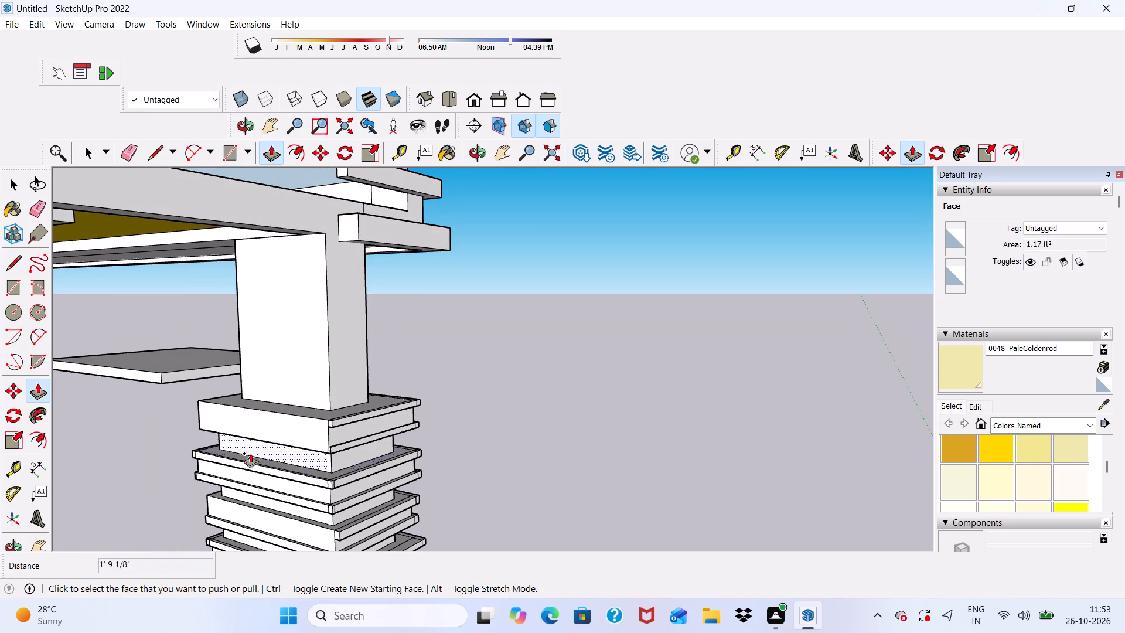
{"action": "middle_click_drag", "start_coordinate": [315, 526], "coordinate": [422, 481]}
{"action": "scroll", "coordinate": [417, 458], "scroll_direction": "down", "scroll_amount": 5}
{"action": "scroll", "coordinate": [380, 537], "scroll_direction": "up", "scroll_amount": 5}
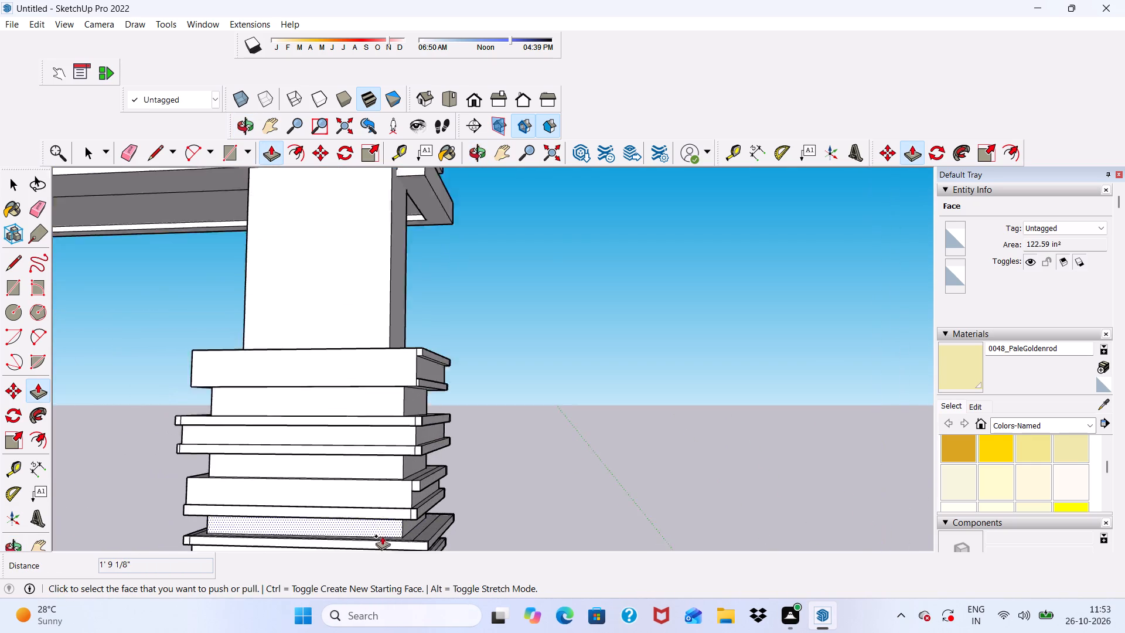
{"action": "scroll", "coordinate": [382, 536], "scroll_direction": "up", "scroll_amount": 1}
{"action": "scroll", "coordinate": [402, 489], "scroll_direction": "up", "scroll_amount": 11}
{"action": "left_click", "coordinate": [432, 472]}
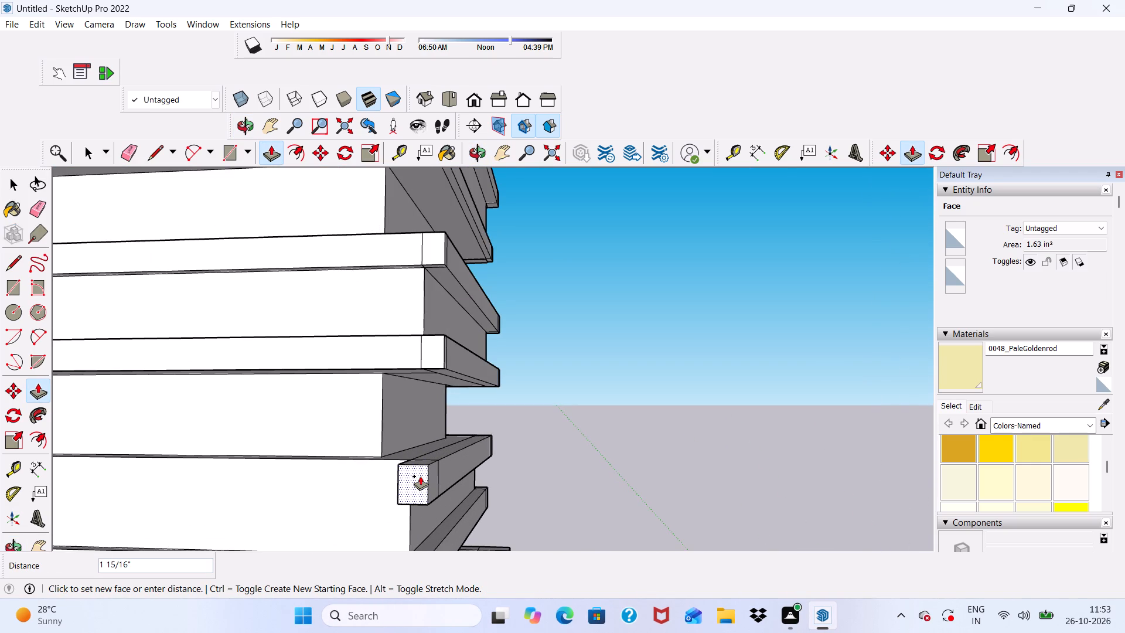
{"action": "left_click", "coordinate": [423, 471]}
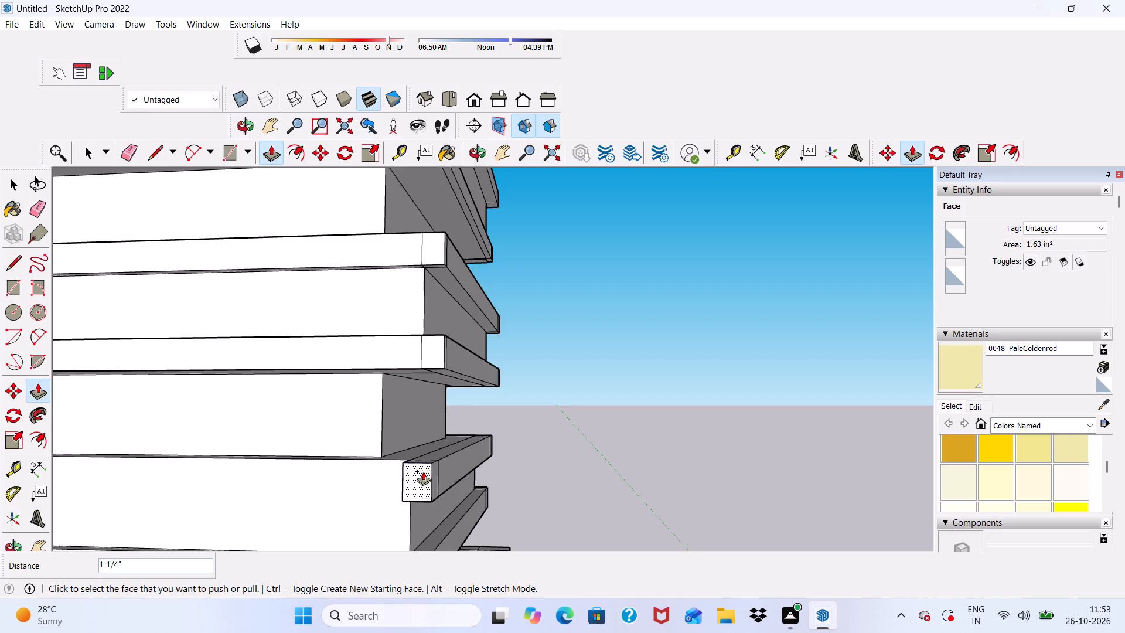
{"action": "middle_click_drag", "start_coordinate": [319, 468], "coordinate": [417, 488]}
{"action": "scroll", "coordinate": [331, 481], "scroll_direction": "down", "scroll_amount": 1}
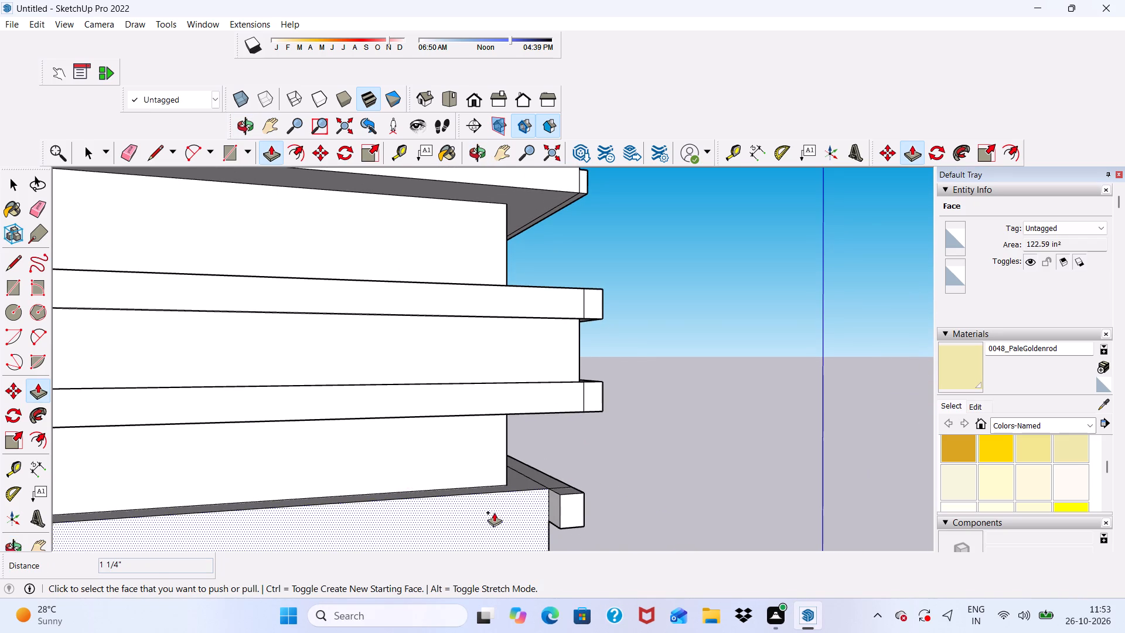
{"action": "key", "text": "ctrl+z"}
Pull the end face of the third band's upper trim 5/16" out past the band's back face.
{"action": "scroll", "coordinate": [568, 503], "scroll_direction": "up", "scroll_amount": 4}
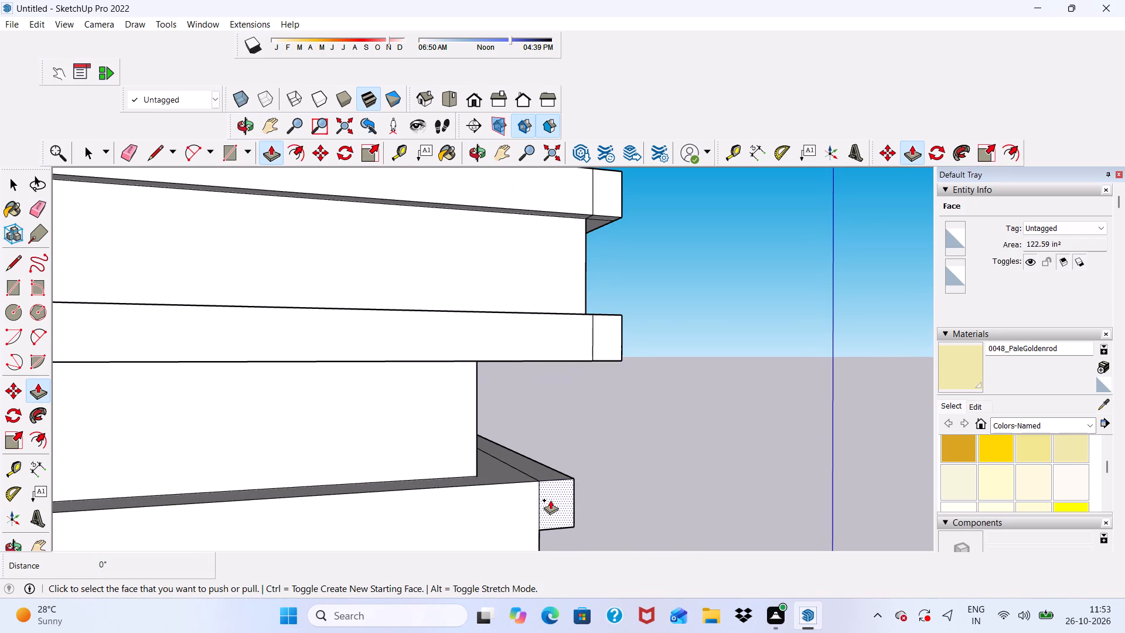
{"action": "scroll", "coordinate": [547, 506], "scroll_direction": "up", "scroll_amount": 2}
{"action": "left_click", "coordinate": [547, 506]}
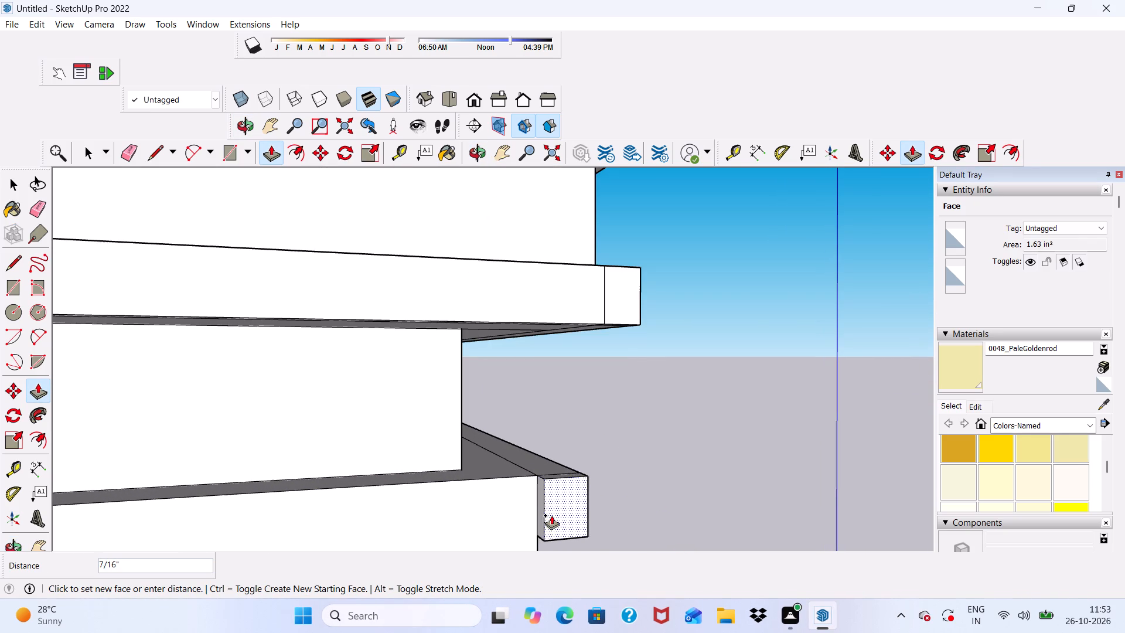
{"action": "left_click", "coordinate": [551, 512]}
Extend the small inner face of the third band's upper trim about 2' 8 11/16" along the band's full back face.
{"action": "scroll", "coordinate": [524, 499], "scroll_direction": "up", "scroll_amount": 15}
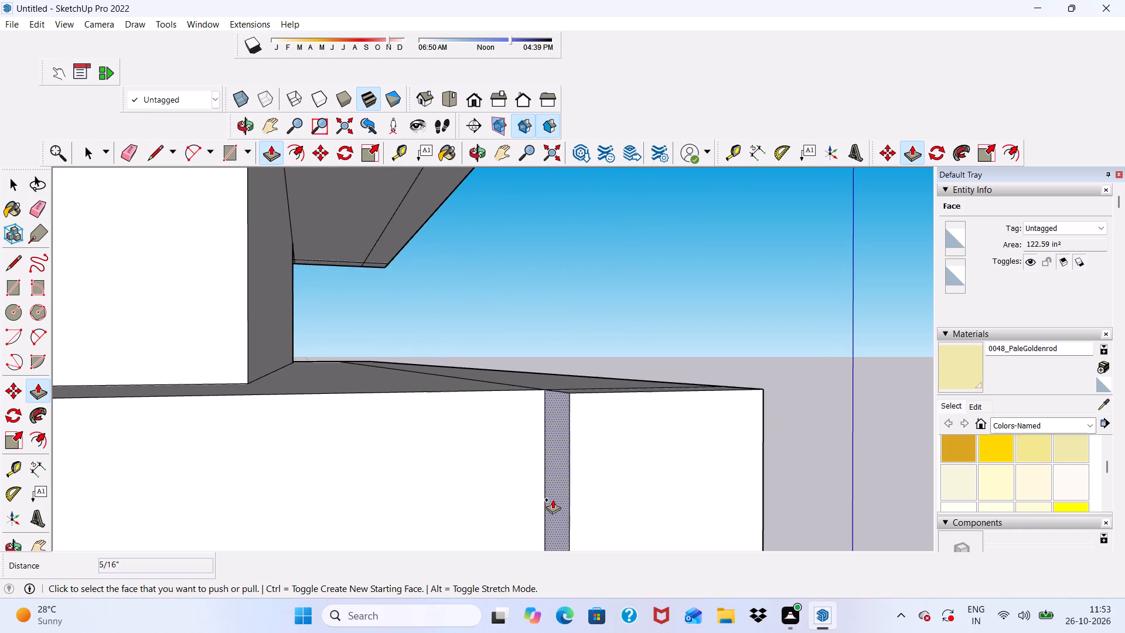
{"action": "left_click", "coordinate": [554, 499]}
{"action": "scroll", "coordinate": [429, 499], "scroll_direction": "down", "scroll_amount": 20}
{"action": "scroll", "coordinate": [429, 499], "scroll_direction": "down", "scroll_amount": 5}
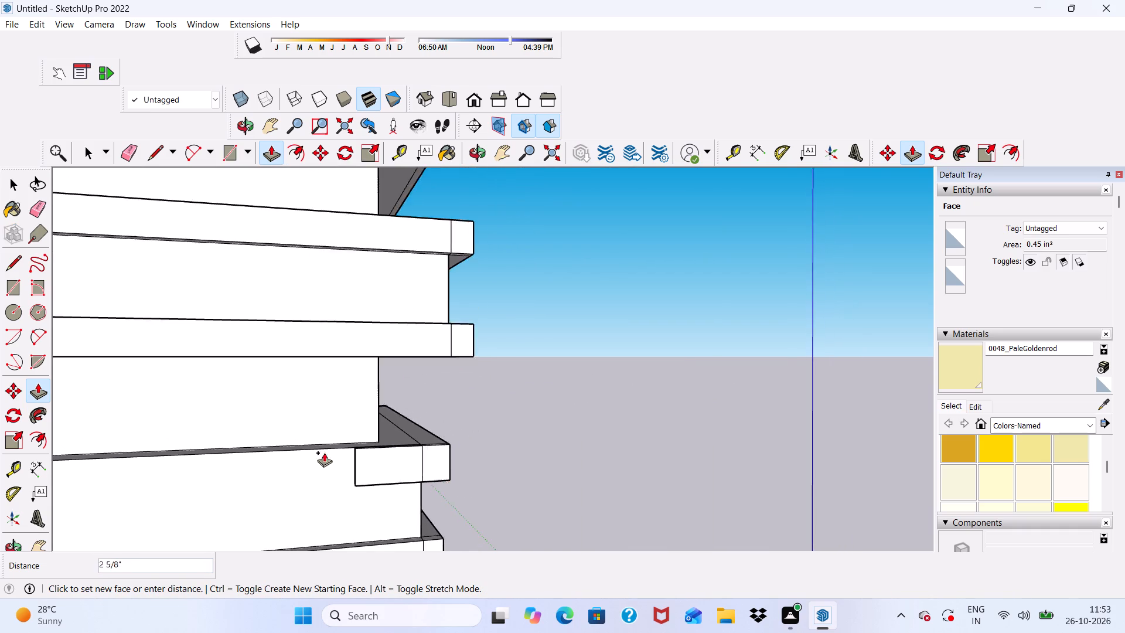
{"action": "scroll", "coordinate": [324, 452], "scroll_direction": "down", "scroll_amount": 3}
{"action": "middle_click_drag", "start_coordinate": [344, 465], "coordinate": [518, 467]}
{"action": "scroll", "coordinate": [492, 467], "scroll_direction": "down", "scroll_amount": 1}
{"action": "scroll", "coordinate": [546, 466], "scroll_direction": "up", "scroll_amount": 1}
{"action": "scroll", "coordinate": [536, 484], "scroll_direction": "down", "scroll_amount": 9}
{"action": "scroll", "coordinate": [528, 477], "scroll_direction": "up", "scroll_amount": 1}
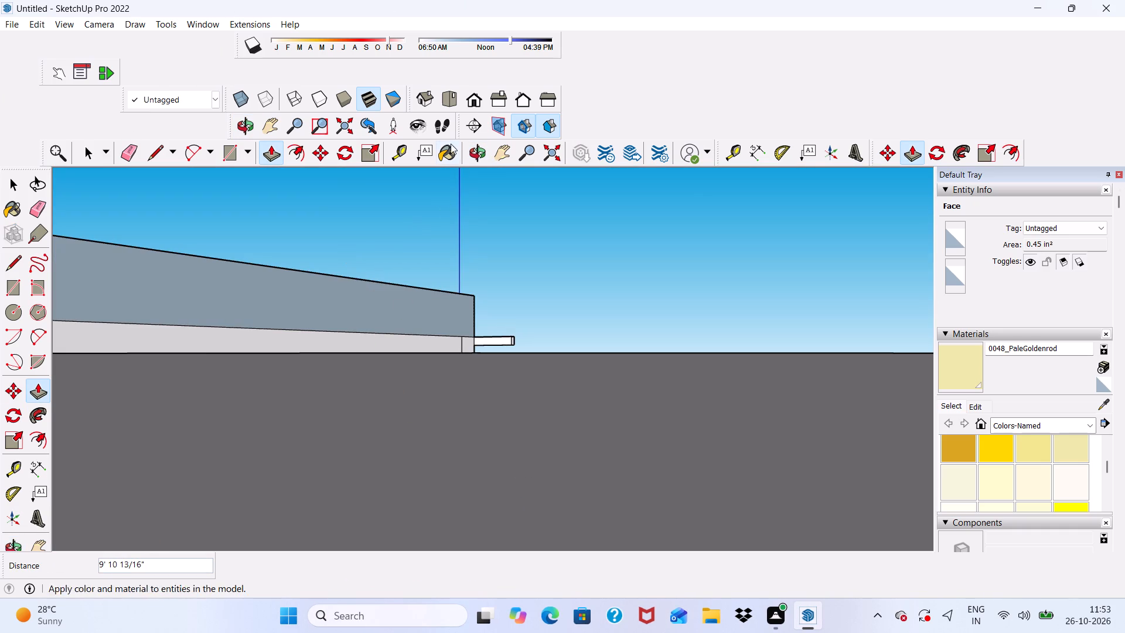
{"action": "left_click", "coordinate": [482, 94]}
{"action": "scroll", "coordinate": [485, 318], "scroll_direction": "down", "scroll_amount": 5}
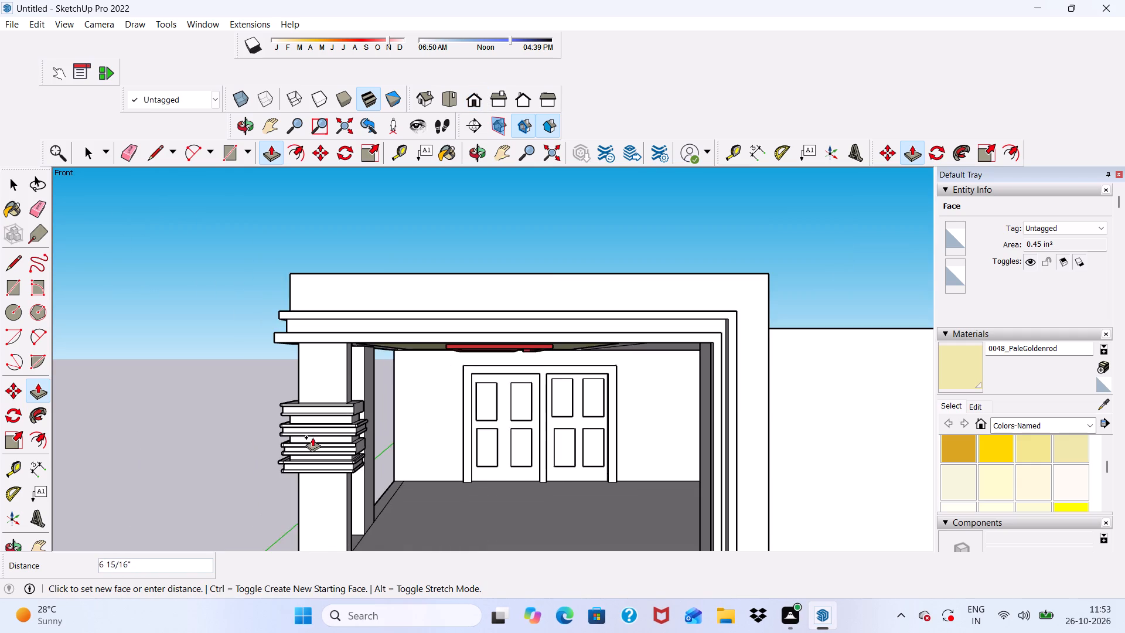
{"action": "middle_click_drag", "start_coordinate": [312, 437], "coordinate": [619, 431]}
{"action": "scroll", "coordinate": [458, 447], "scroll_direction": "up", "scroll_amount": 5}
{"action": "scroll", "coordinate": [420, 484], "scroll_direction": "down", "scroll_amount": 1}
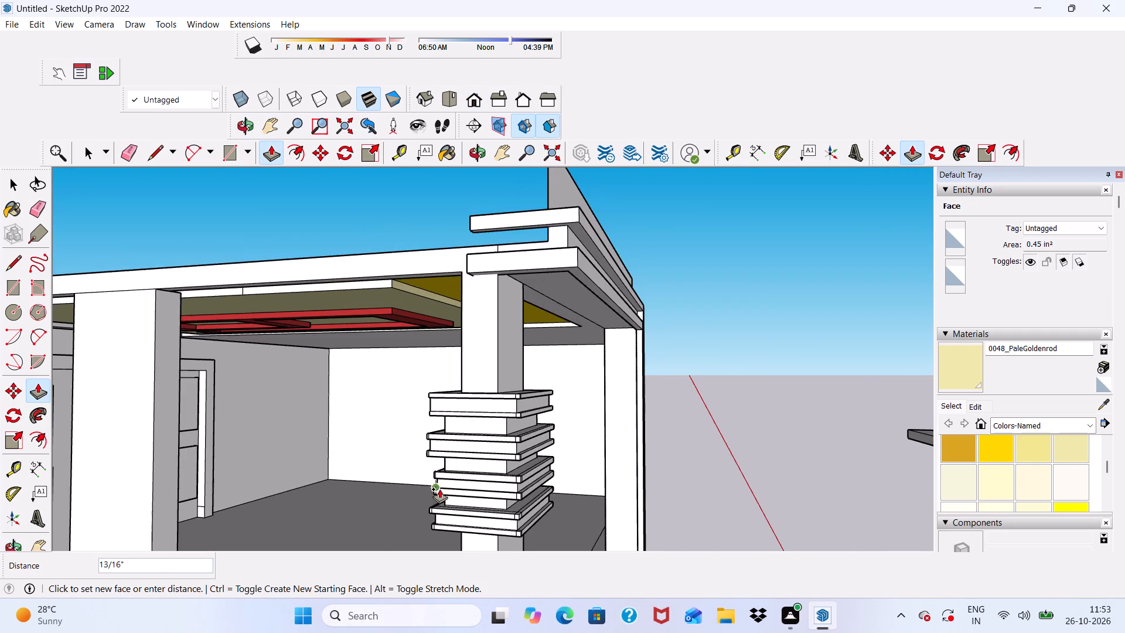
{"action": "middle_click_drag", "start_coordinate": [476, 491], "coordinate": [714, 502]}
{"action": "scroll", "coordinate": [529, 477], "scroll_direction": "up", "scroll_amount": 5}
{"action": "middle_click_drag", "start_coordinate": [397, 482], "coordinate": [659, 485]}
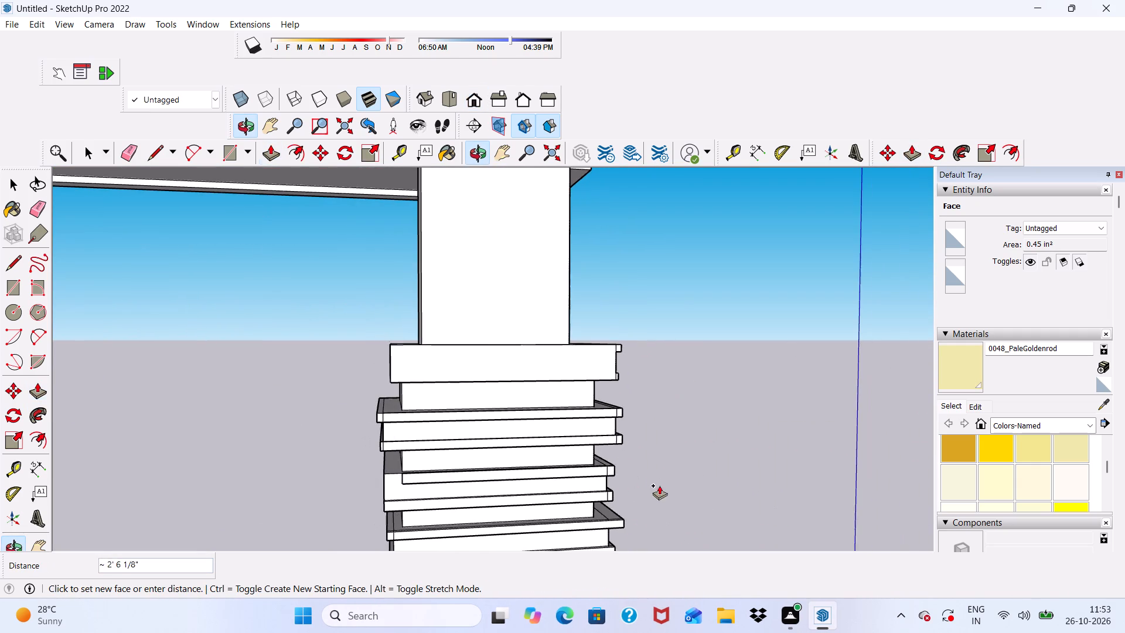
{"action": "scroll", "coordinate": [291, 479], "scroll_direction": "up", "scroll_amount": 4}
{"action": "scroll", "coordinate": [436, 484], "scroll_direction": "up", "scroll_amount": 10}
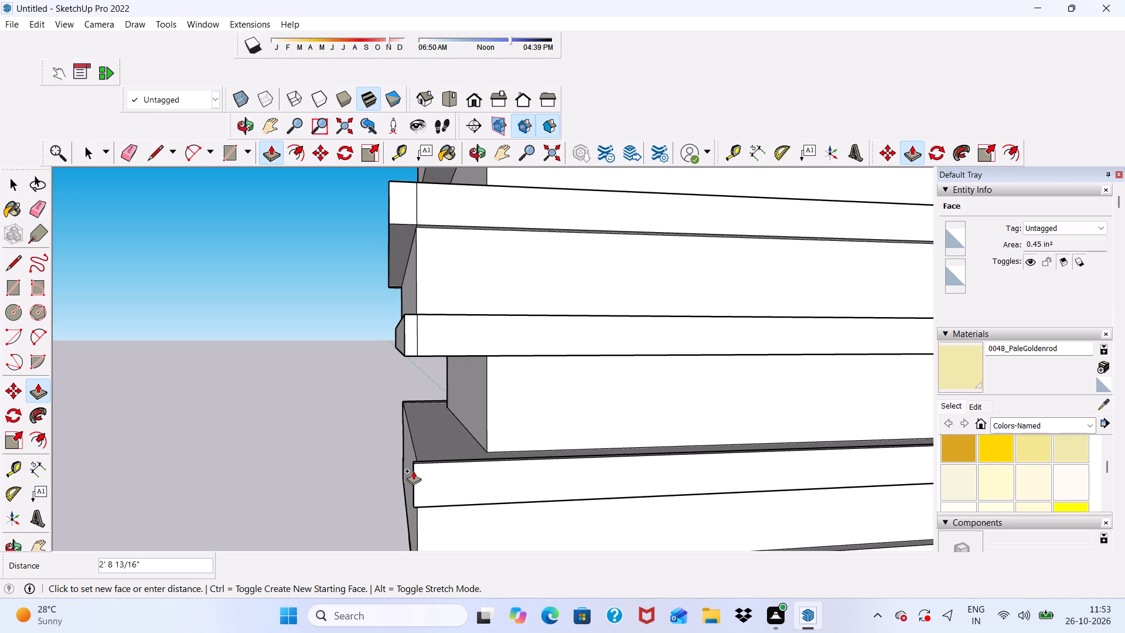
{"action": "left_click", "coordinate": [419, 530]}
Pull the far end face of the third band's upper trim 1 5/8" out past the band's remaining side face.
{"action": "scroll", "coordinate": [405, 513], "scroll_direction": "down", "scroll_amount": 1}
{"action": "middle_click_drag", "start_coordinate": [405, 513], "coordinate": [434, 516]}
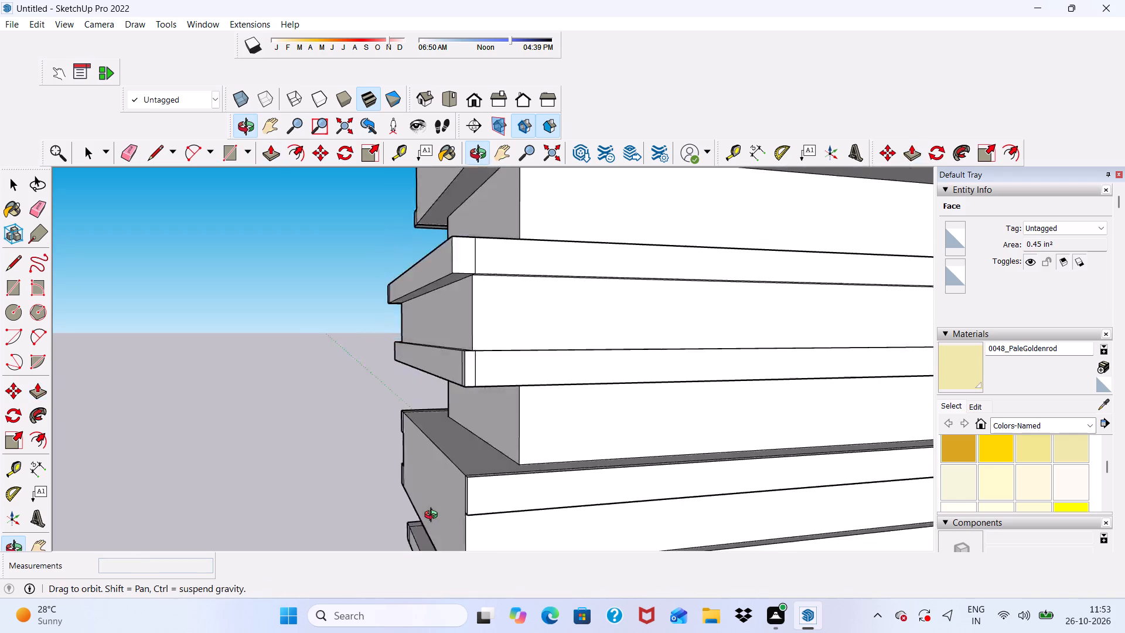
{"action": "middle_click_drag", "start_coordinate": [434, 516], "coordinate": [632, 526]}
{"action": "scroll", "coordinate": [632, 525], "scroll_direction": "down", "scroll_amount": 1}
{"action": "scroll", "coordinate": [766, 467], "scroll_direction": "up", "scroll_amount": 4}
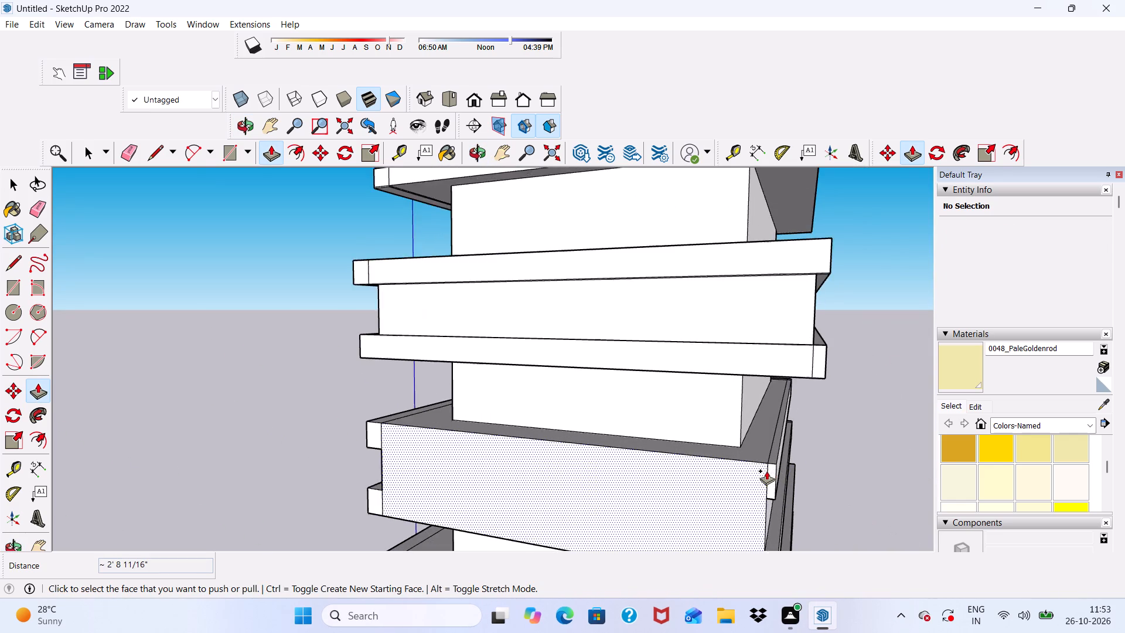
{"action": "left_click", "coordinate": [775, 475]}
{"action": "left_click", "coordinate": [764, 484]}
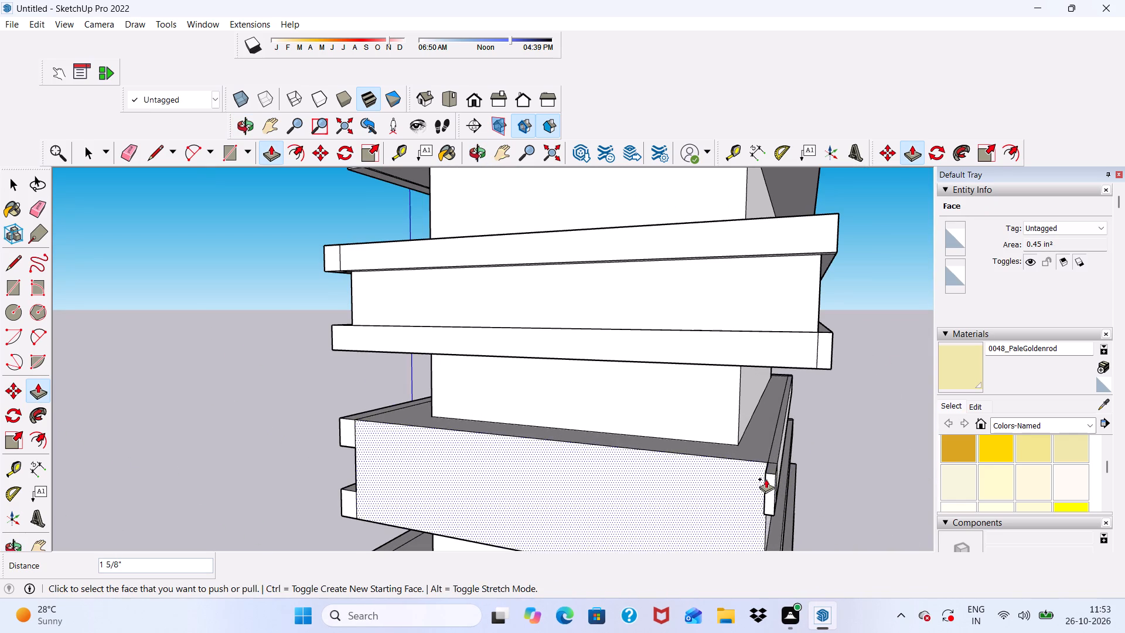
Undo the last pull on the far end face of the third band's upper trim.
{"action": "middle_click_drag", "start_coordinate": [773, 479], "coordinate": [957, 467]}
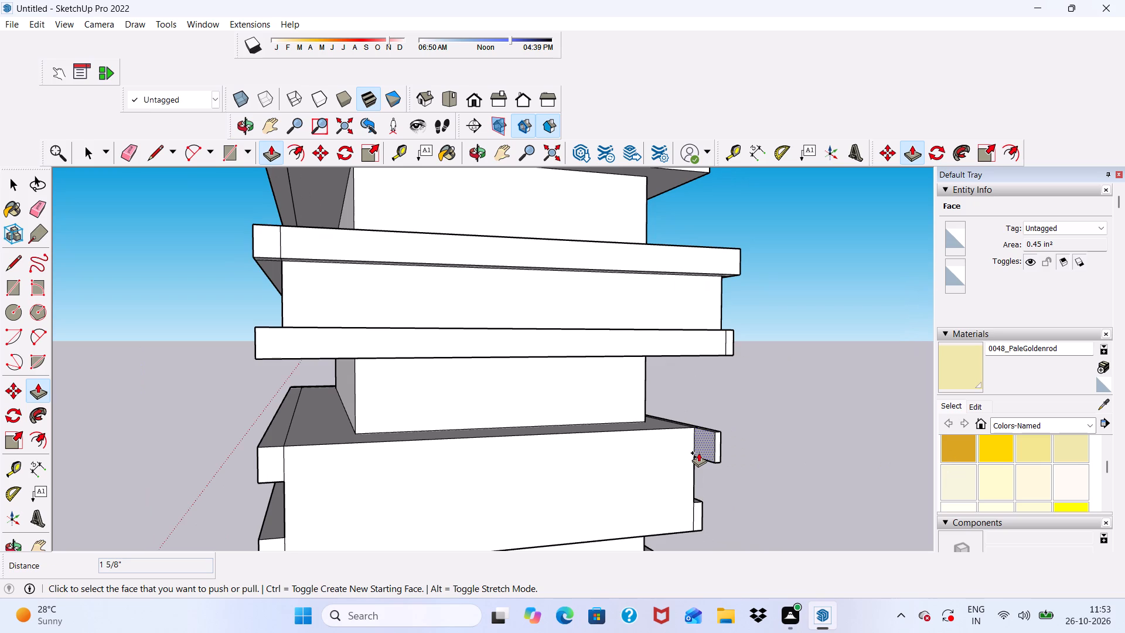
{"action": "key", "text": "ctrl+z"}
Pull the end face of the third band's upper trim 3/8" past the band's remaining side face, plus a further 3/16".
{"action": "scroll", "coordinate": [711, 442], "scroll_direction": "up", "scroll_amount": 5}
{"action": "scroll", "coordinate": [673, 441], "scroll_direction": "down", "scroll_amount": 9}
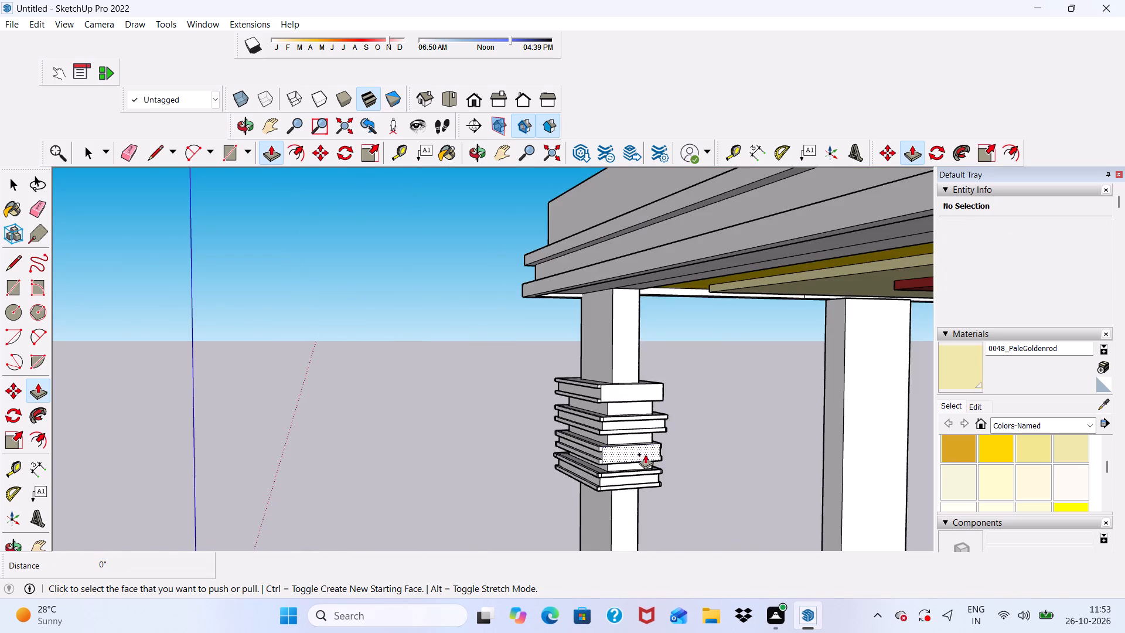
{"action": "scroll", "coordinate": [660, 450], "scroll_direction": "up", "scroll_amount": 5}
{"action": "scroll", "coordinate": [670, 450], "scroll_direction": "down", "scroll_amount": 3}
{"action": "scroll", "coordinate": [665, 419], "scroll_direction": "up", "scroll_amount": 2}
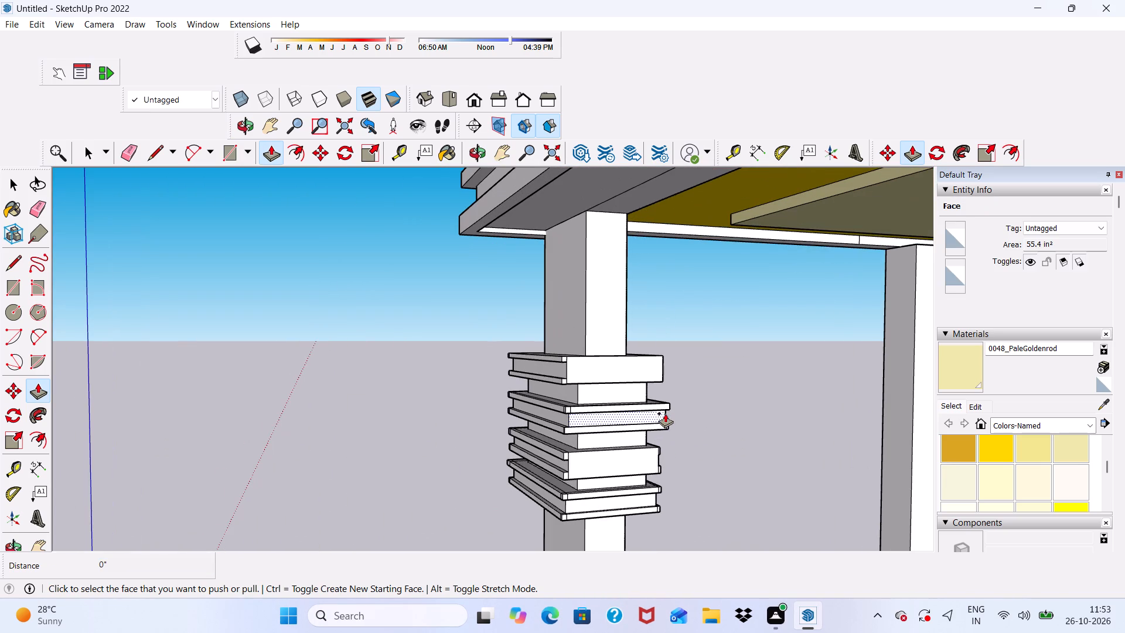
{"action": "middle_click_drag", "start_coordinate": [635, 461], "coordinate": [490, 467]}
{"action": "middle_click_drag", "start_coordinate": [520, 476], "coordinate": [717, 435]}
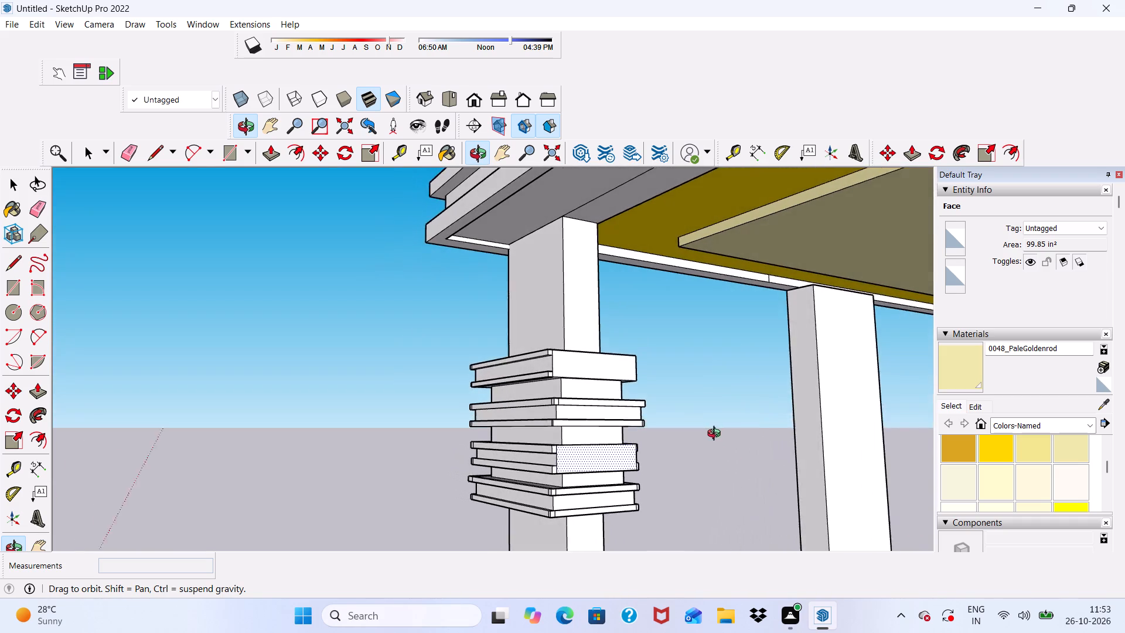
{"action": "middle_click_drag", "start_coordinate": [717, 435], "coordinate": [698, 429]}
{"action": "scroll", "coordinate": [629, 447], "scroll_direction": "up", "scroll_amount": 7}
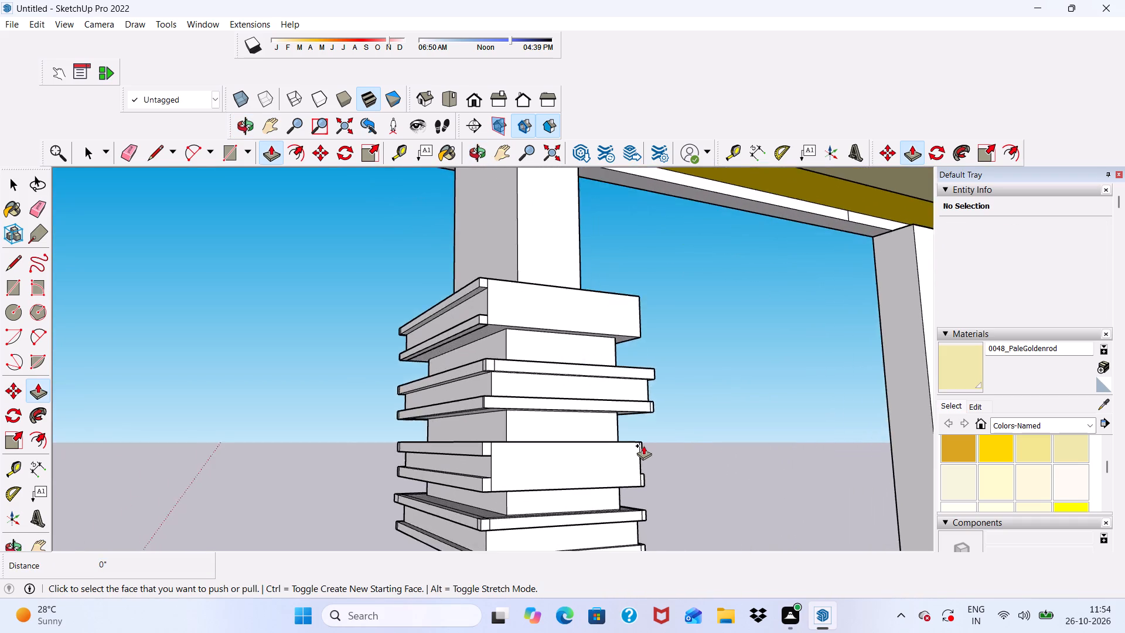
{"action": "scroll", "coordinate": [643, 445], "scroll_direction": "up", "scroll_amount": 3}
{"action": "scroll", "coordinate": [644, 447], "scroll_direction": "down", "scroll_amount": 2}
{"action": "scroll", "coordinate": [633, 450], "scroll_direction": "up", "scroll_amount": 5}
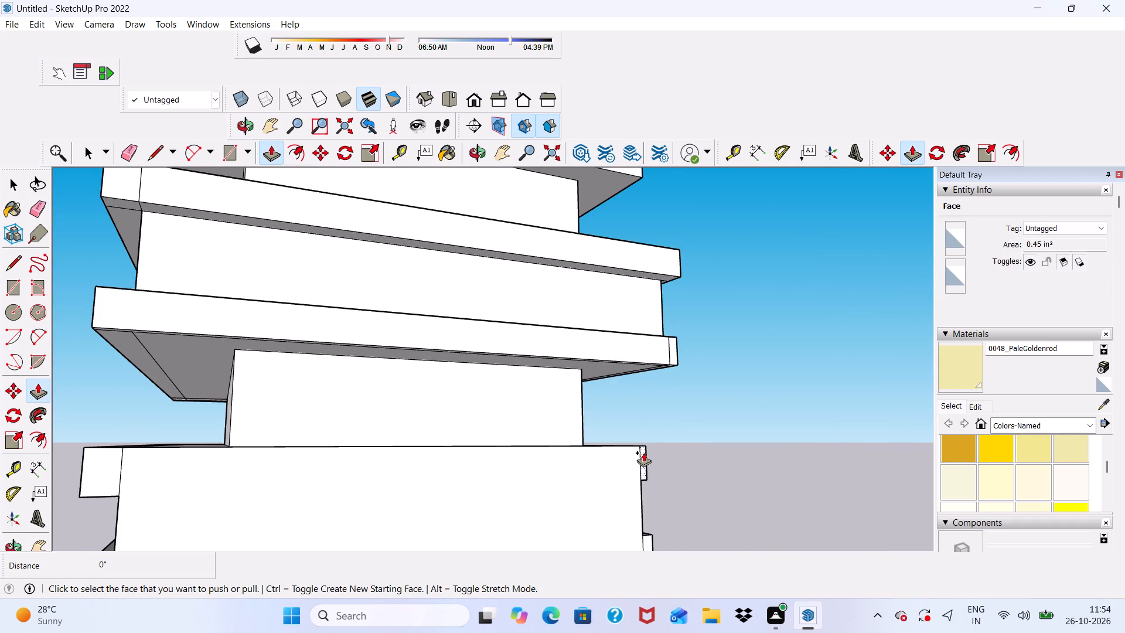
{"action": "left_click", "coordinate": [643, 452]}
{"action": "left_click", "coordinate": [649, 464]}
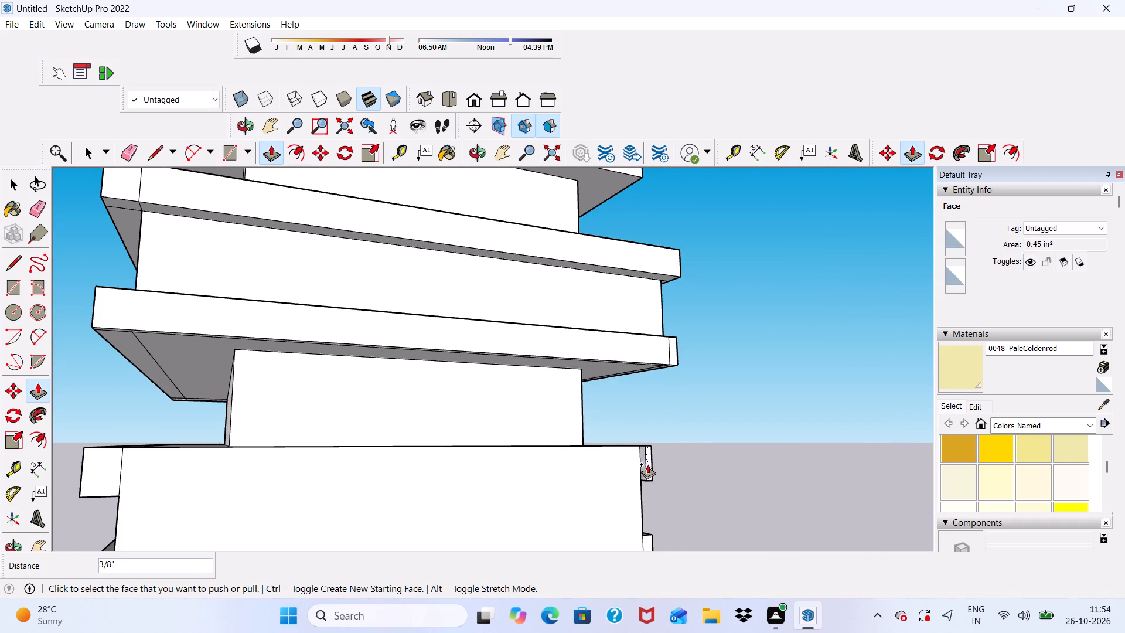
{"action": "scroll", "coordinate": [630, 469], "scroll_direction": "up", "scroll_amount": 9}
{"action": "scroll", "coordinate": [656, 464], "scroll_direction": "down", "scroll_amount": 1}
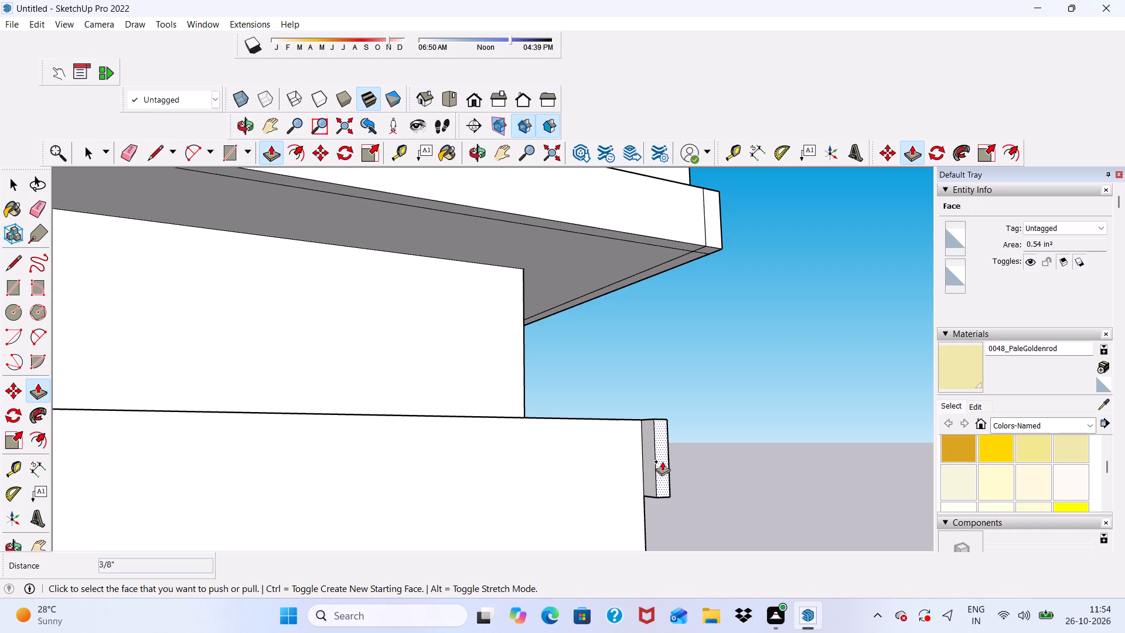
{"action": "left_click", "coordinate": [662, 461]}
{"action": "left_click", "coordinate": [669, 462]}
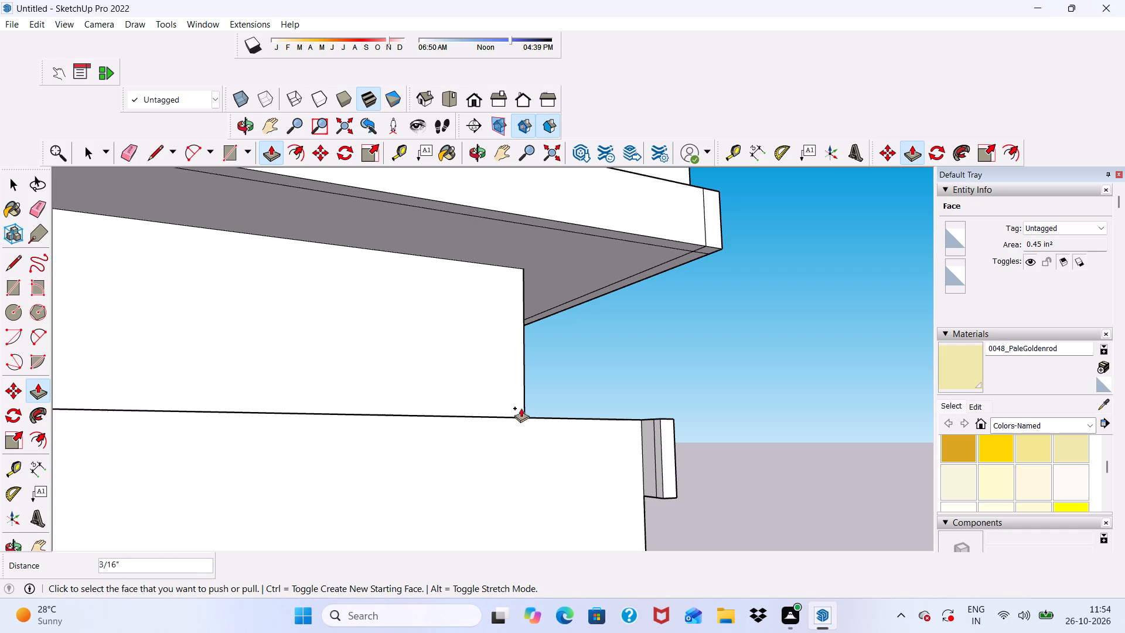
Erase the seam edge between the two pulls on the inner side of the third band's upper trim end.
{"action": "left_click_drag", "start_coordinate": [131, 145], "coordinate": [133, 151]}
{"action": "scroll", "coordinate": [659, 416], "scroll_direction": "up", "scroll_amount": 4}
{"action": "scroll", "coordinate": [654, 428], "scroll_direction": "down", "scroll_amount": 8}
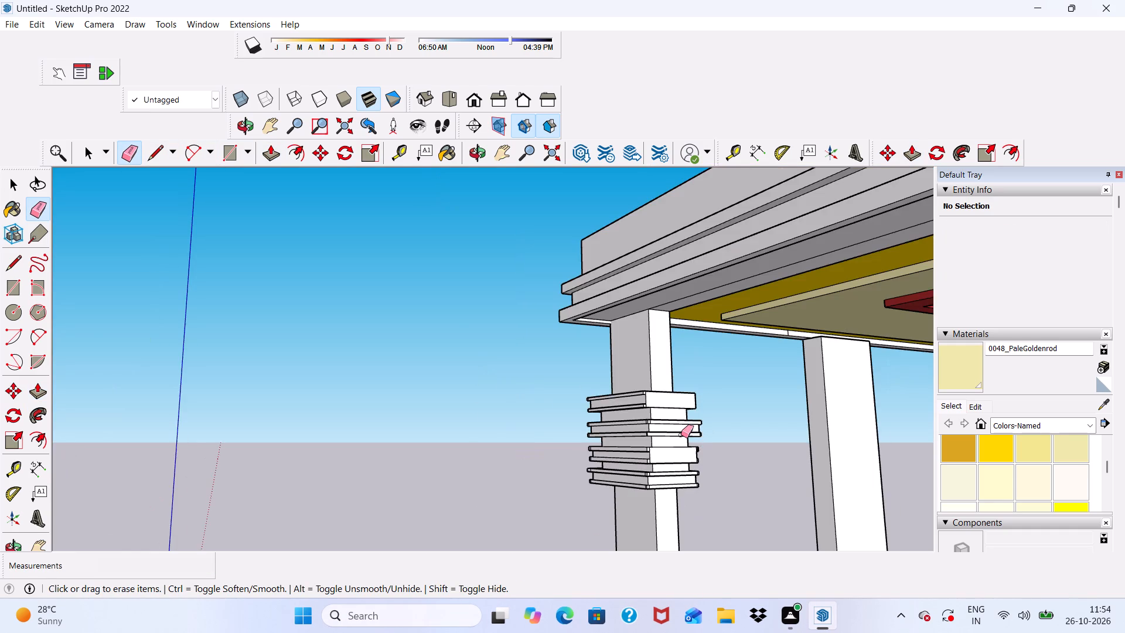
{"action": "scroll", "coordinate": [691, 456], "scroll_direction": "up", "scroll_amount": 10}
{"action": "scroll", "coordinate": [720, 401], "scroll_direction": "up", "scroll_amount": 5}
{"action": "scroll", "coordinate": [692, 413], "scroll_direction": "down", "scroll_amount": 3}
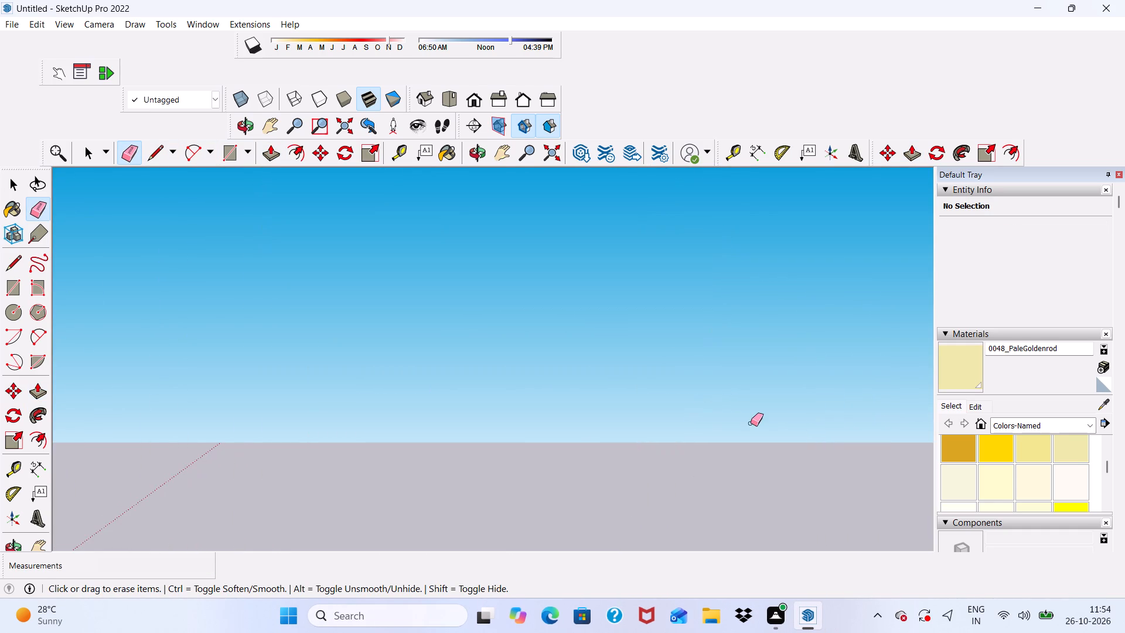
{"action": "scroll", "coordinate": [752, 424], "scroll_direction": "down", "scroll_amount": 3}
{"action": "scroll", "coordinate": [728, 426], "scroll_direction": "up", "scroll_amount": 8}
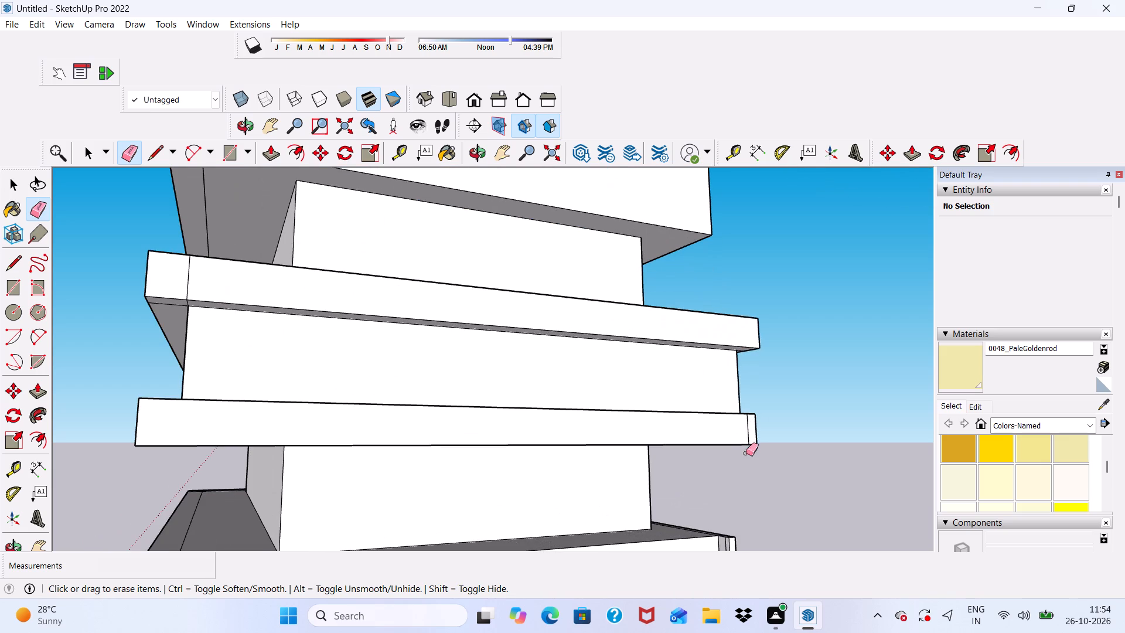
{"action": "scroll", "coordinate": [725, 540], "scroll_direction": "up", "scroll_amount": 3}
{"action": "left_click", "coordinate": [725, 540]}
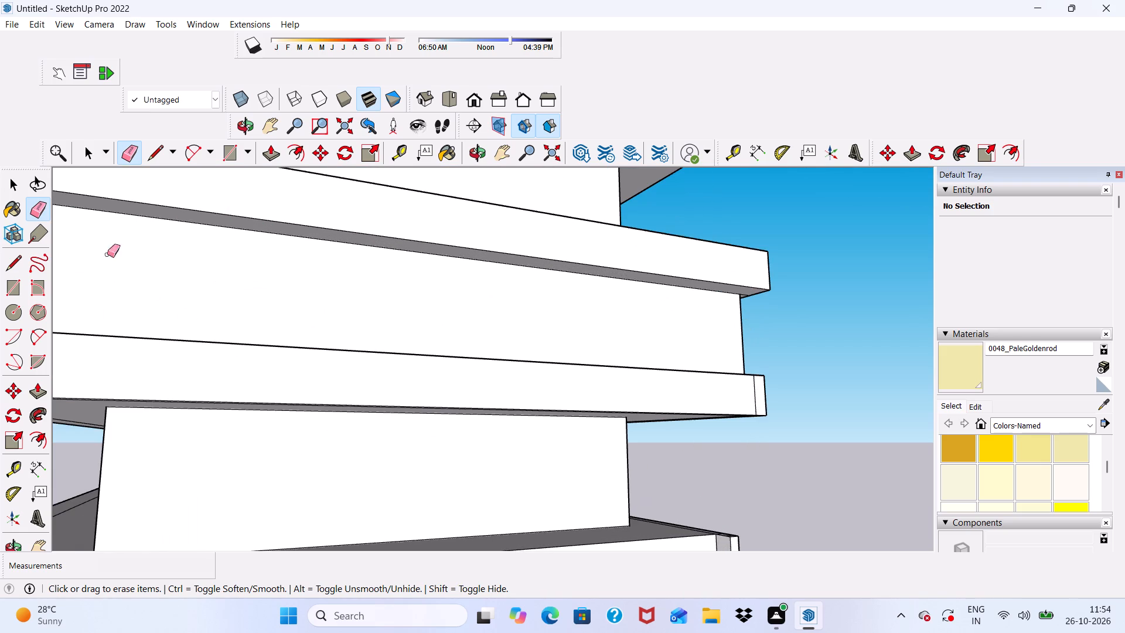
Extend the small inner face of the third band's upper trim 1' 8 1/4" along the band's full remaining side face.
{"action": "left_click", "coordinate": [264, 154]}
{"action": "scroll", "coordinate": [333, 176], "scroll_direction": "down", "scroll_amount": 4}
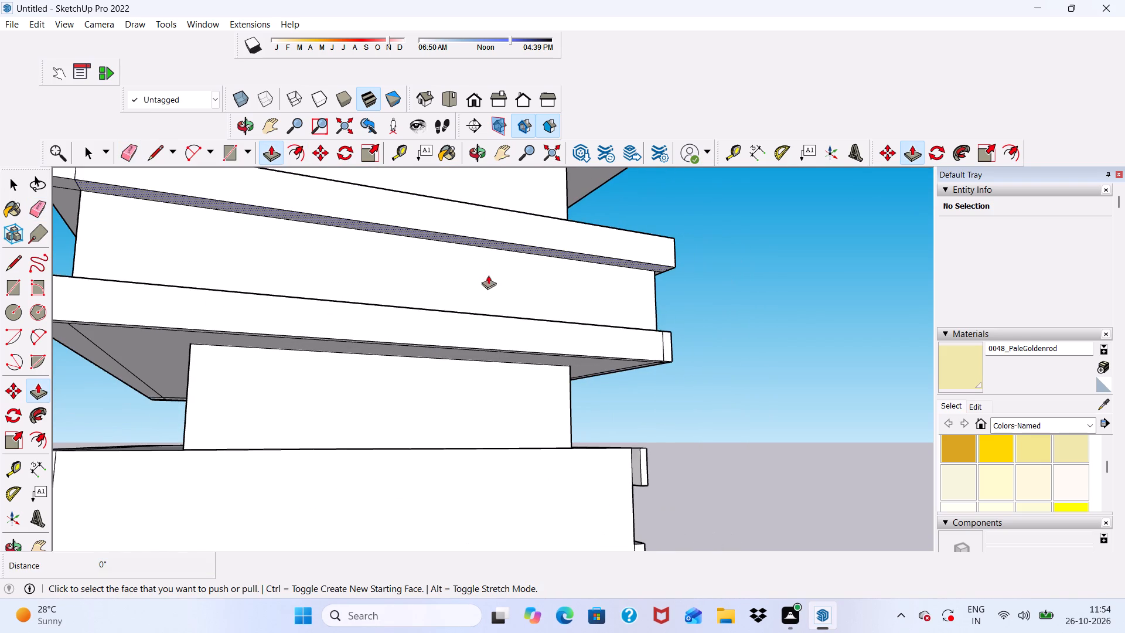
{"action": "scroll", "coordinate": [637, 465], "scroll_direction": "up", "scroll_amount": 5}
{"action": "left_click", "coordinate": [637, 465]}
{"action": "scroll", "coordinate": [506, 486], "scroll_direction": "down", "scroll_amount": 5}
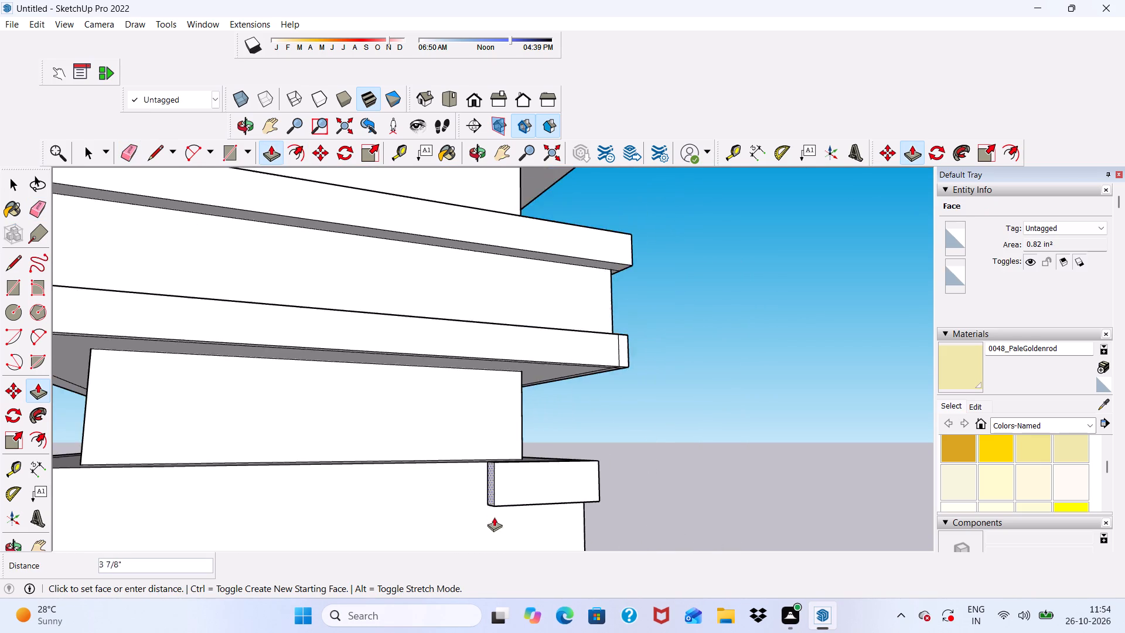
{"action": "scroll", "coordinate": [499, 515], "scroll_direction": "down", "scroll_amount": 11}
{"action": "scroll", "coordinate": [438, 502], "scroll_direction": "up", "scroll_amount": 10}
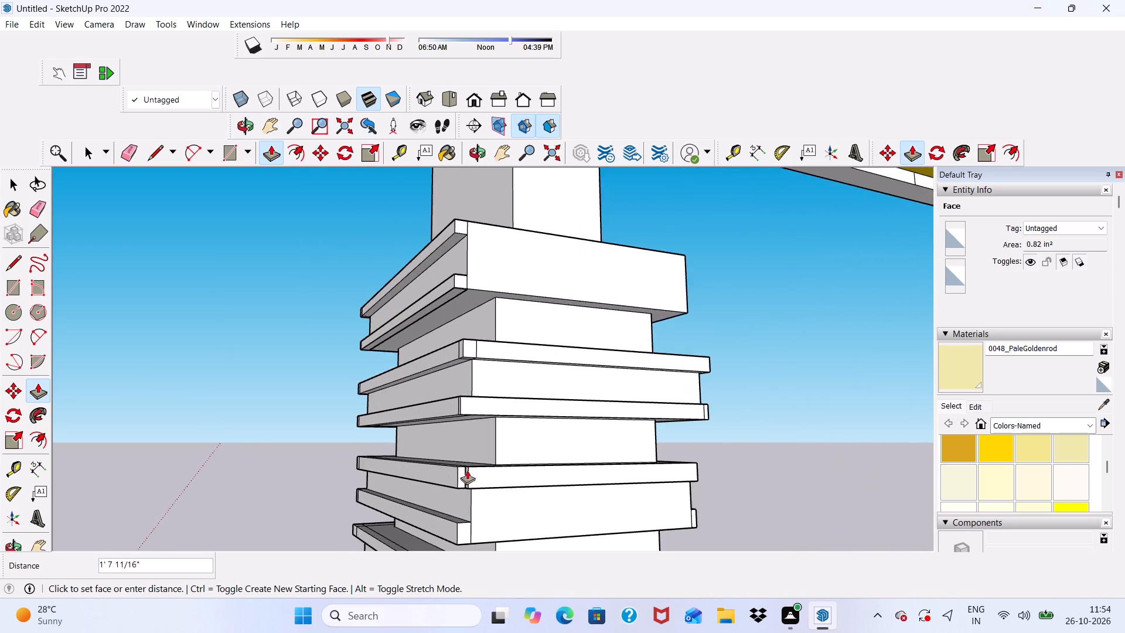
{"action": "scroll", "coordinate": [461, 467], "scroll_direction": "up", "scroll_amount": 5}
{"action": "left_click", "coordinate": [446, 464]}
Pull the end face of the third band's lower trim 7/16" out past the band's remaining side face.
{"action": "scroll", "coordinate": [449, 466], "scroll_direction": "down", "scroll_amount": 9}
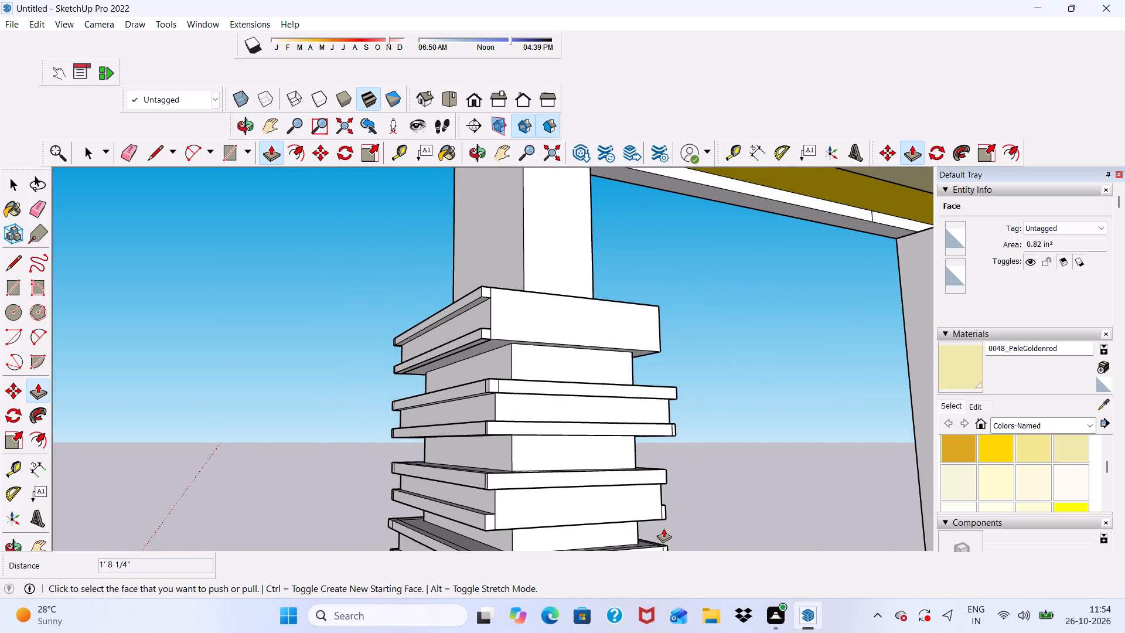
{"action": "scroll", "coordinate": [659, 508], "scroll_direction": "up", "scroll_amount": 11}
{"action": "scroll", "coordinate": [651, 498], "scroll_direction": "down", "scroll_amount": 7}
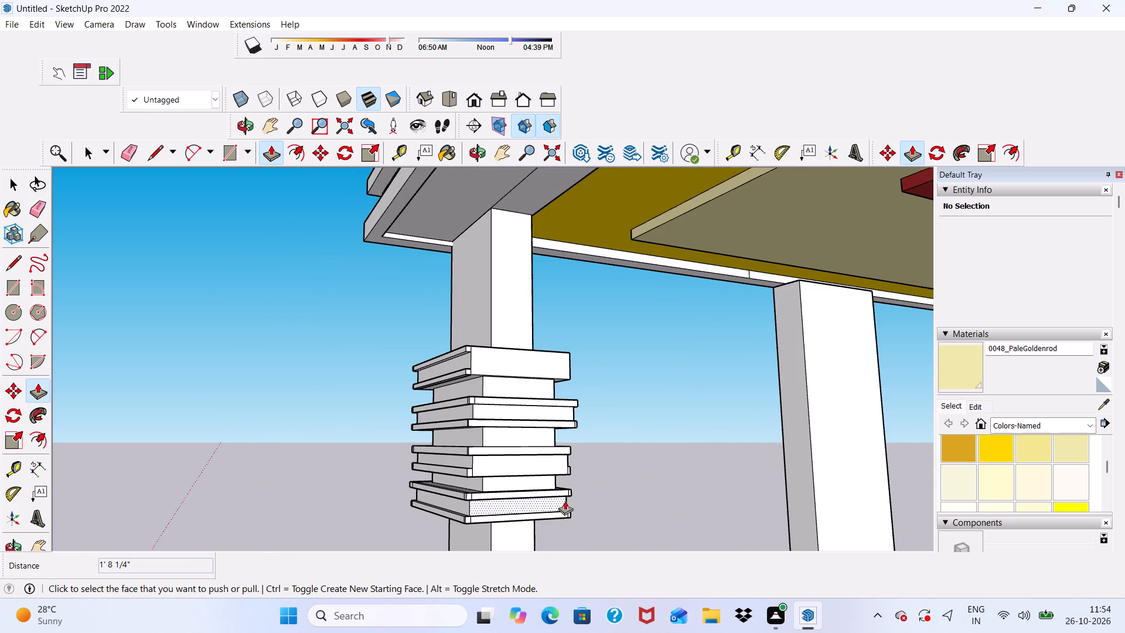
{"action": "scroll", "coordinate": [565, 489], "scroll_direction": "up", "scroll_amount": 10}
{"action": "scroll", "coordinate": [577, 490], "scroll_direction": "down", "scroll_amount": 6}
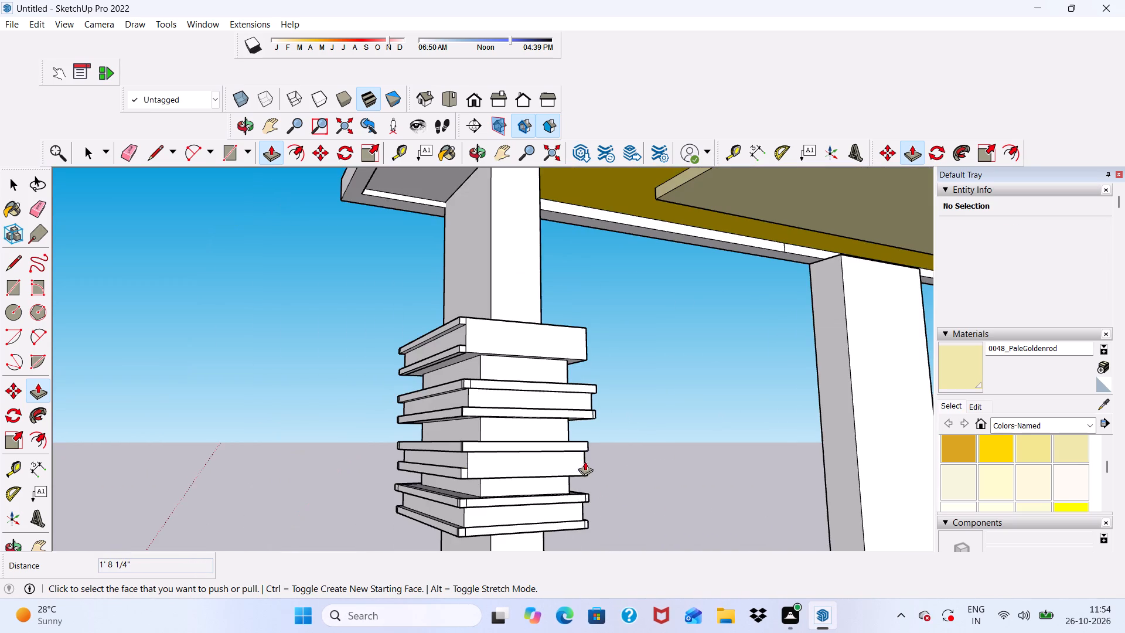
{"action": "scroll", "coordinate": [587, 465], "scroll_direction": "up", "scroll_amount": 11}
{"action": "left_click", "coordinate": [586, 475]}
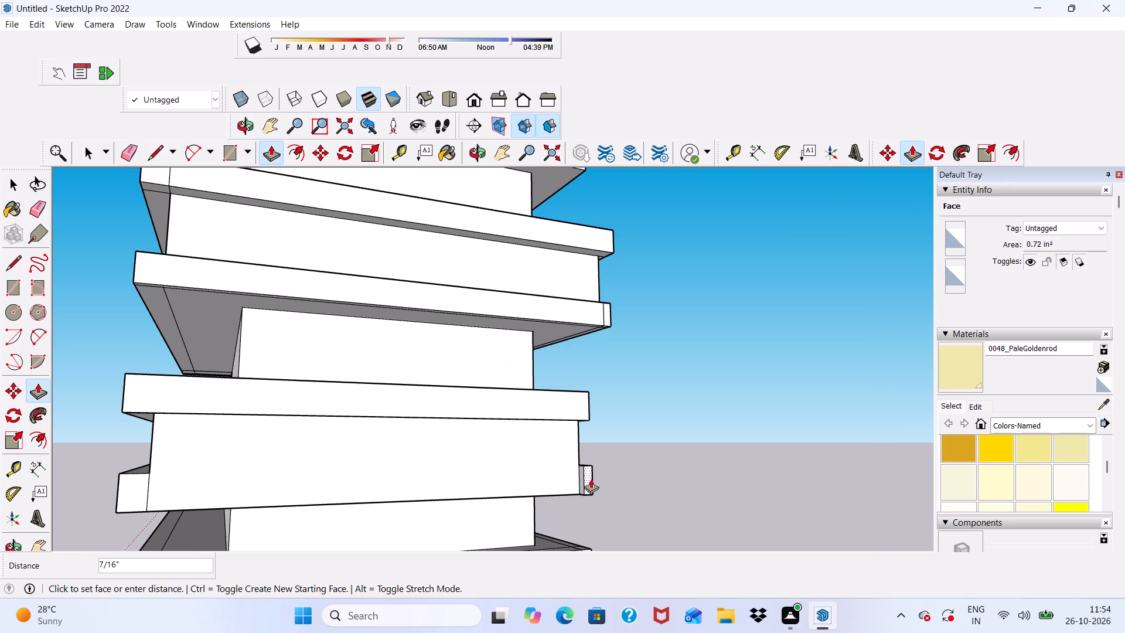
{"action": "left_click", "coordinate": [591, 479]}
Extend the small inner face of the third band's lower trim 1' 8 1/4" along the band's full remaining side face.
{"action": "scroll", "coordinate": [577, 484], "scroll_direction": "up", "scroll_amount": 10}
{"action": "left_click", "coordinate": [582, 474]}
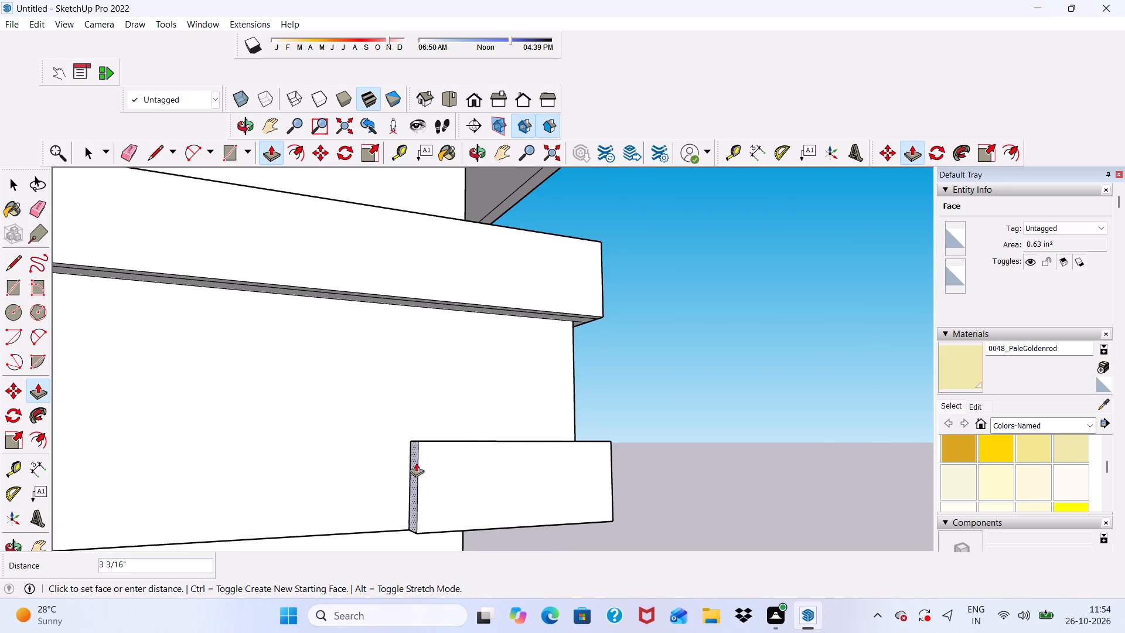
{"action": "scroll", "coordinate": [415, 461], "scroll_direction": "down", "scroll_amount": 9}
{"action": "middle_click_drag", "start_coordinate": [478, 451], "coordinate": [448, 508]}
{"action": "scroll", "coordinate": [450, 483], "scroll_direction": "down", "scroll_amount": 7}
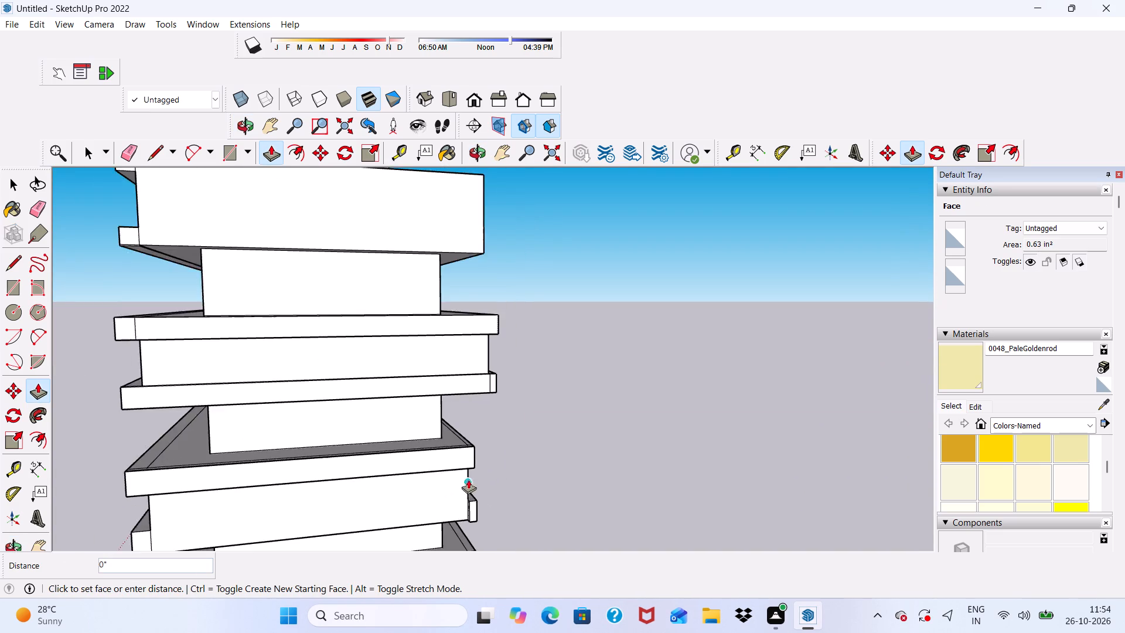
{"action": "scroll", "coordinate": [468, 479], "scroll_direction": "down", "scroll_amount": 3}
{"action": "scroll", "coordinate": [241, 518], "scroll_direction": "up", "scroll_amount": 6}
{"action": "middle_click_drag", "start_coordinate": [284, 517], "coordinate": [447, 430]}
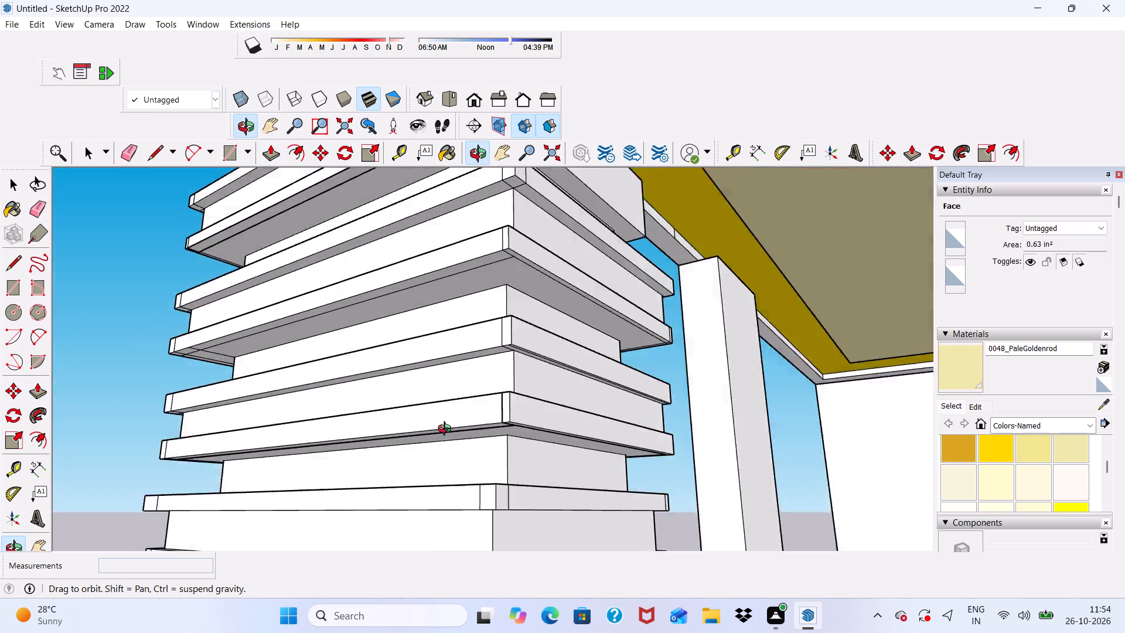
{"action": "middle_click_drag", "start_coordinate": [447, 430], "coordinate": [492, 446]}
{"action": "left_click", "coordinate": [558, 436]}
Pull the end face of the top band's upper trim 5/8" out past the band's adjacent untrimmed face.
{"action": "scroll", "coordinate": [445, 447], "scroll_direction": "down", "scroll_amount": 5}
{"action": "middle_click_drag", "start_coordinate": [454, 483], "coordinate": [293, 560]}
{"action": "scroll", "coordinate": [424, 411], "scroll_direction": "down", "scroll_amount": 4}
{"action": "middle_click_drag", "start_coordinate": [474, 450], "coordinate": [475, 490]}
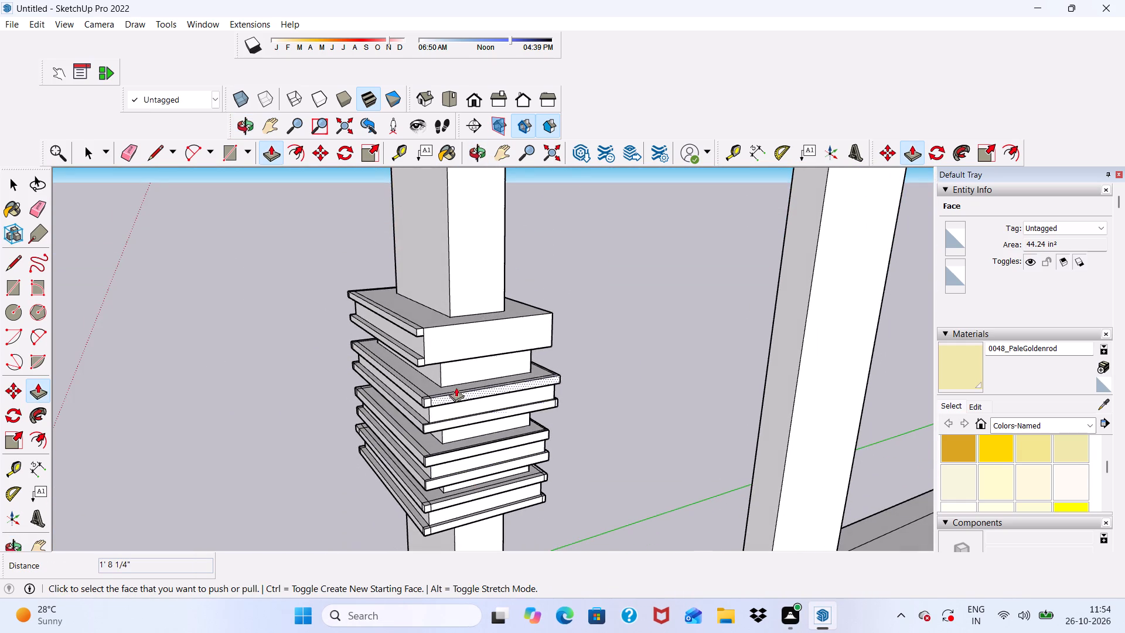
{"action": "scroll", "coordinate": [411, 310], "scroll_direction": "up", "scroll_amount": 5}
{"action": "scroll", "coordinate": [415, 316], "scroll_direction": "down", "scroll_amount": 4}
{"action": "middle_click_drag", "start_coordinate": [457, 376], "coordinate": [155, 403]}
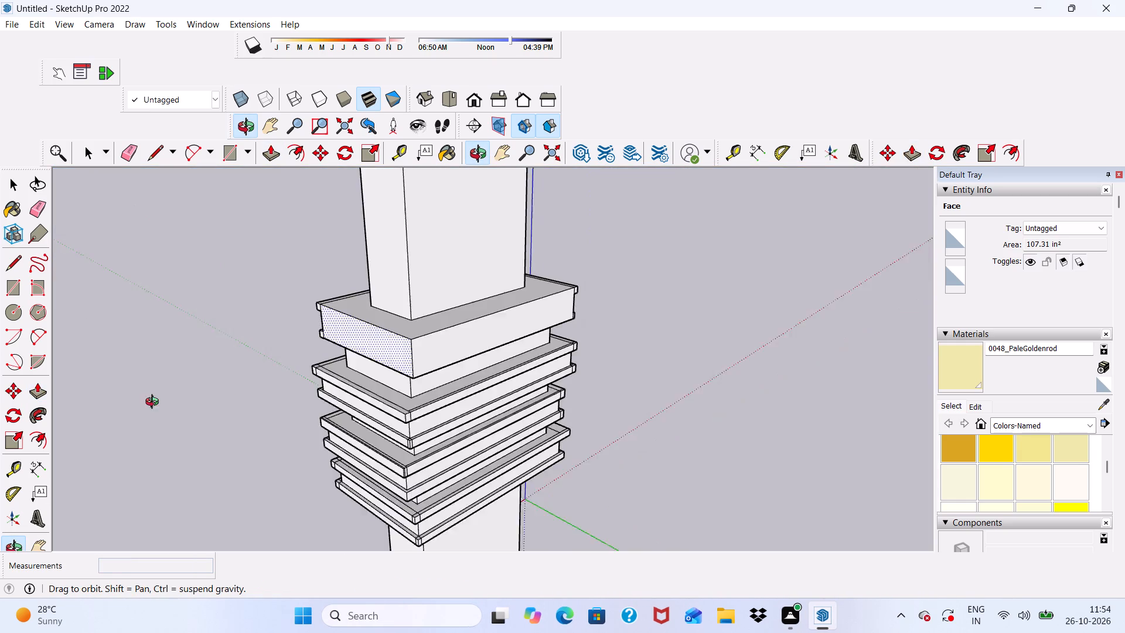
{"action": "middle_click_drag", "start_coordinate": [155, 403], "coordinate": [343, 373]}
{"action": "scroll", "coordinate": [342, 339], "scroll_direction": "up", "scroll_amount": 2}
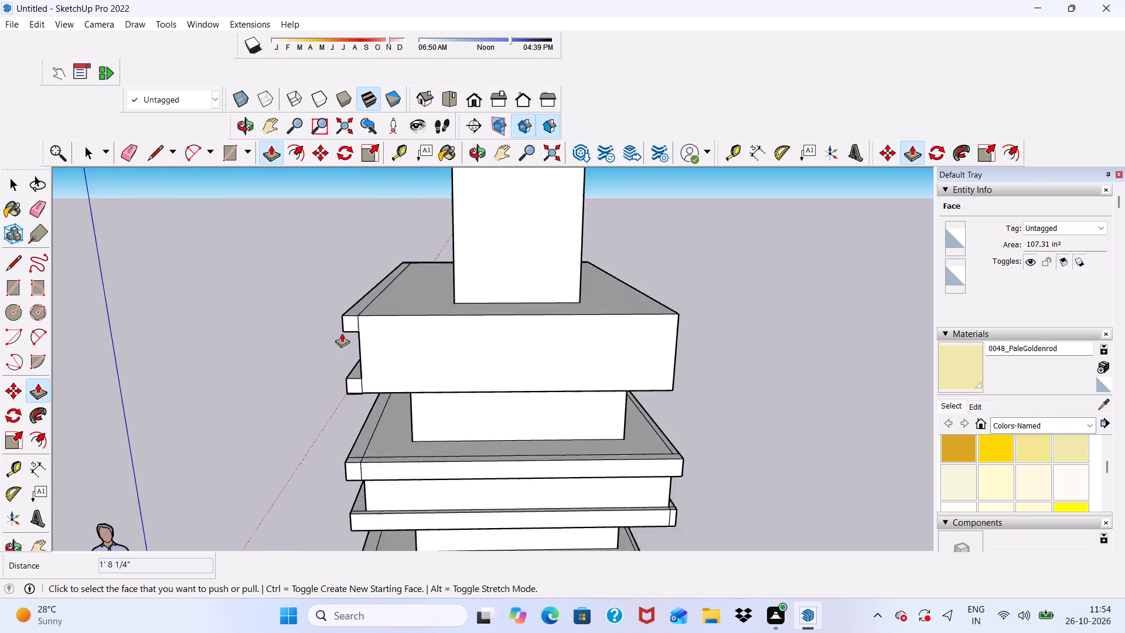
{"action": "scroll", "coordinate": [342, 333], "scroll_direction": "up", "scroll_amount": 7}
{"action": "left_click", "coordinate": [358, 312]}
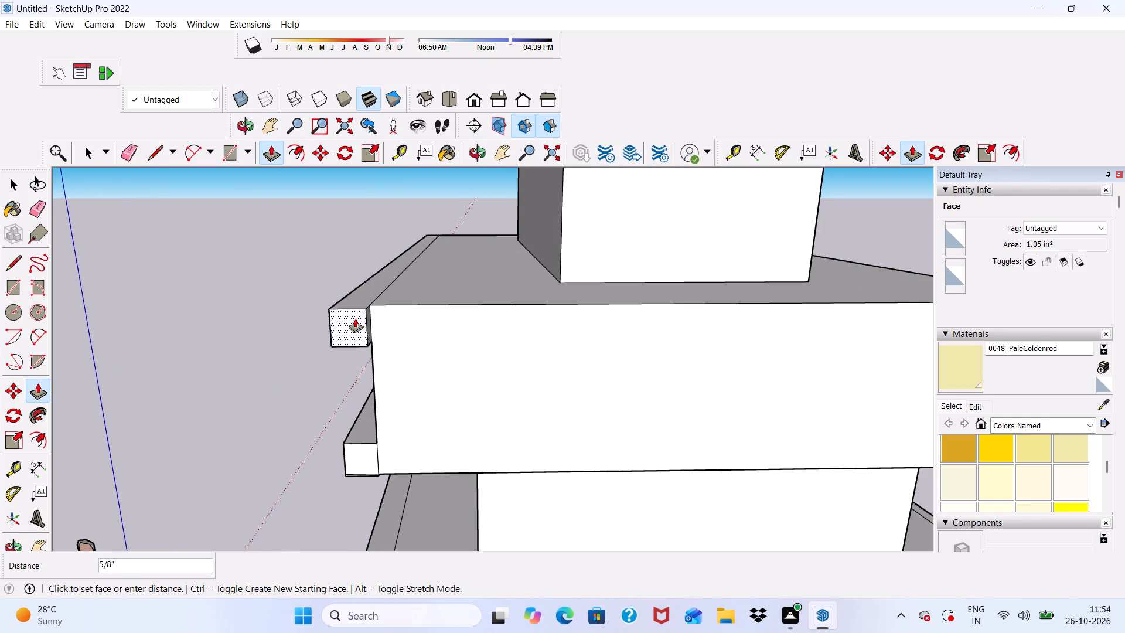
{"action": "left_click", "coordinate": [355, 318]}
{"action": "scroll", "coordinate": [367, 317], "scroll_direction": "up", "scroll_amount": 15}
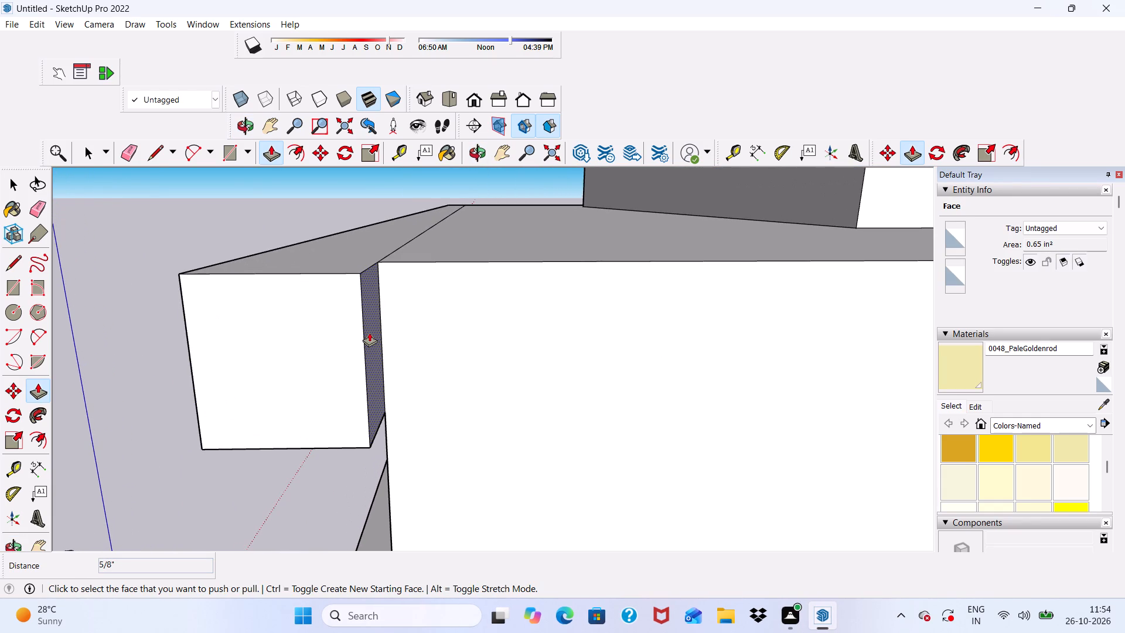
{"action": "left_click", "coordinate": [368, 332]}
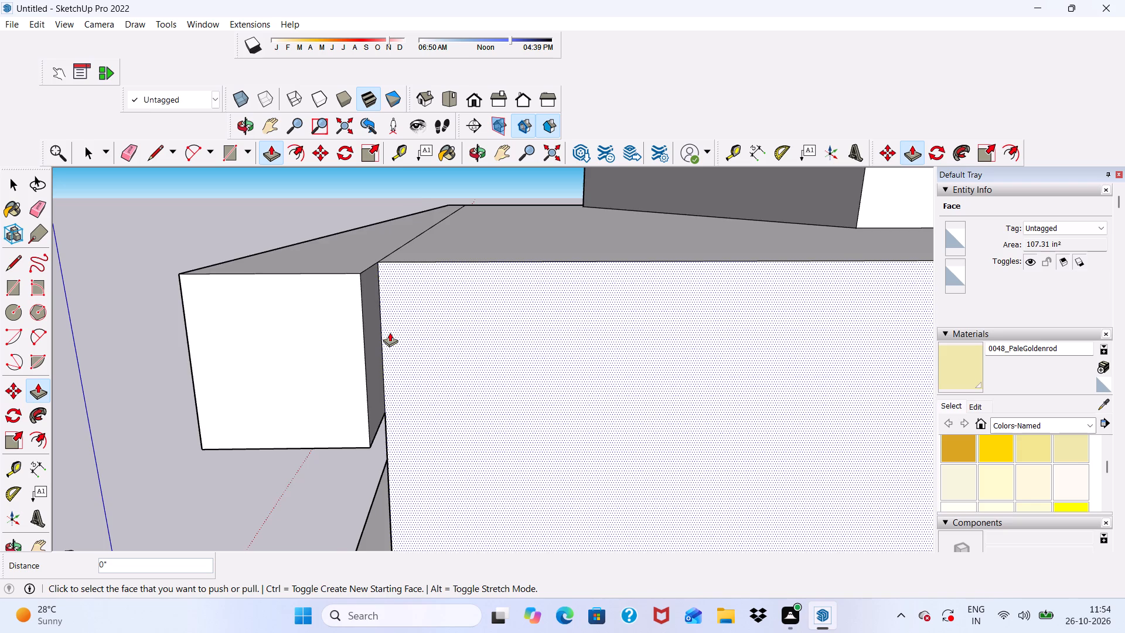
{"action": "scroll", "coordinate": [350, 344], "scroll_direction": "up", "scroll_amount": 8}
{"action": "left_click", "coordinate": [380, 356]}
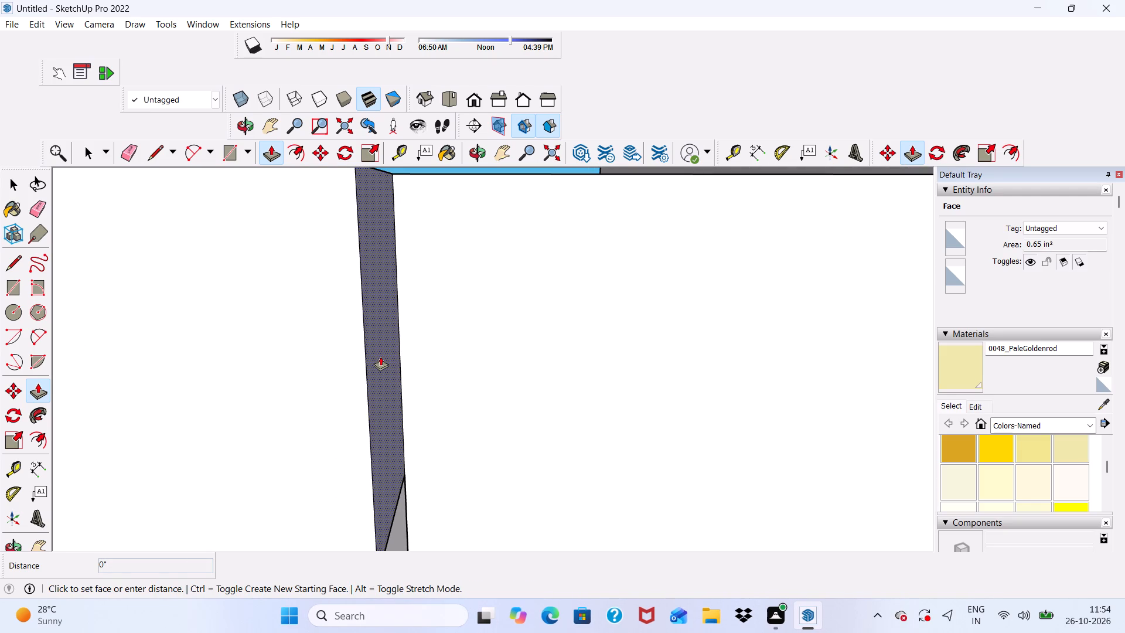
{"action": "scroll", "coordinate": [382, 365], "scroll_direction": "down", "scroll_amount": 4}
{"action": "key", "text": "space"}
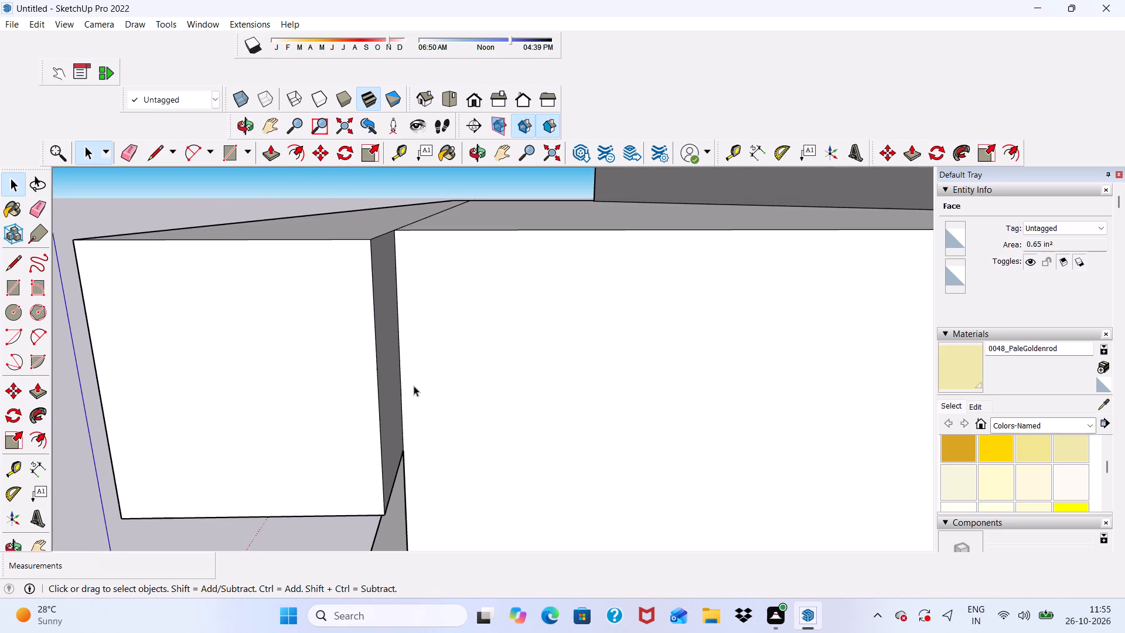
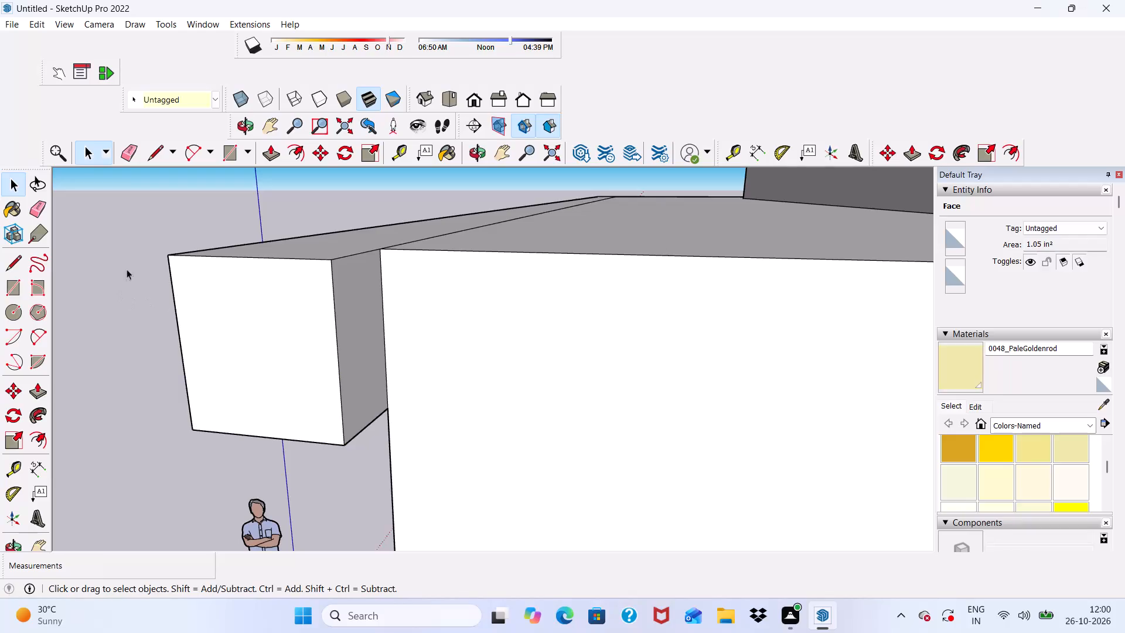
Push/Pull the inner end face of the top collar's upper trim strip along the bare side about 1' 8 11/16" to the far corner.
{"action": "left_click", "coordinate": [266, 155]}
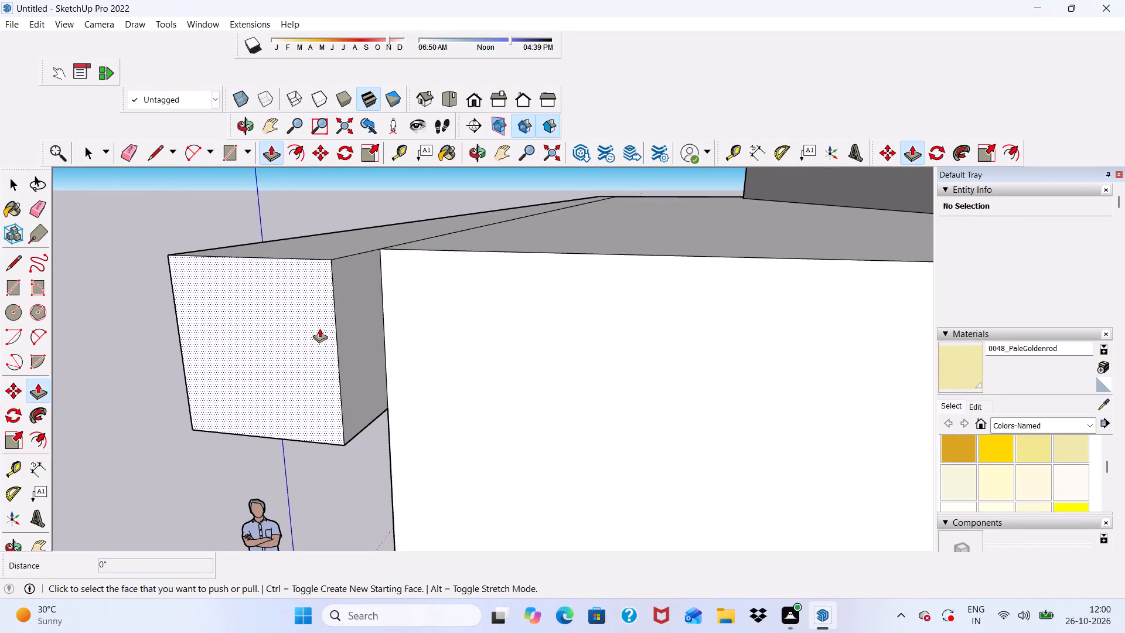
{"action": "left_click", "coordinate": [337, 324]}
{"action": "scroll", "coordinate": [354, 324], "scroll_direction": "down", "scroll_amount": 4}
{"action": "scroll", "coordinate": [346, 329], "scroll_direction": "up", "scroll_amount": 2}
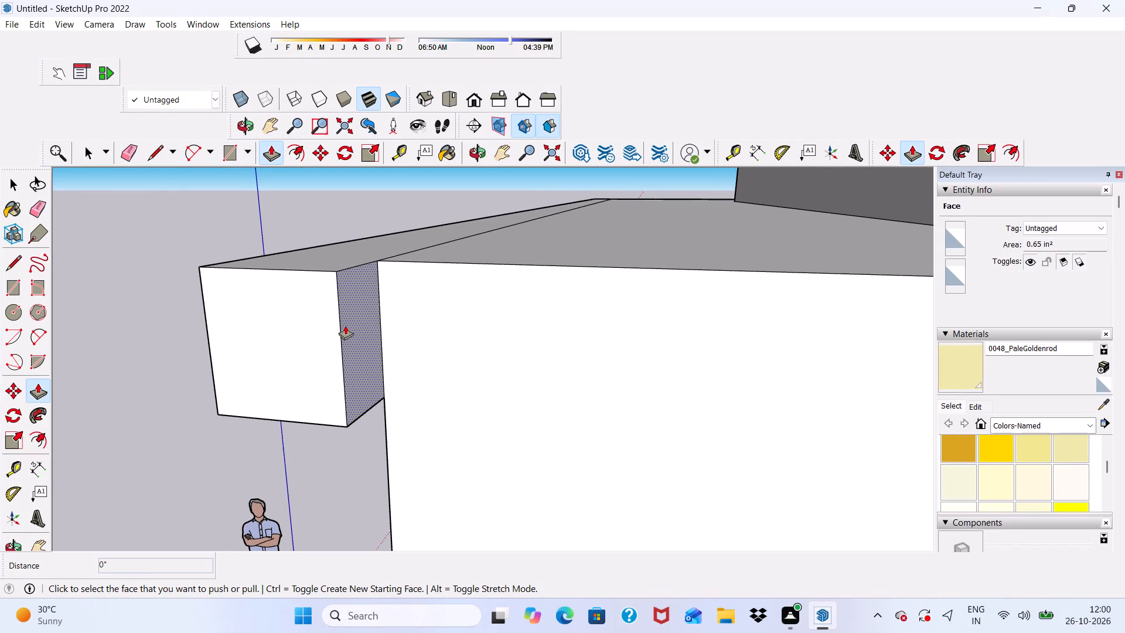
{"action": "left_click", "coordinate": [345, 325]}
{"action": "scroll", "coordinate": [407, 326], "scroll_direction": "down", "scroll_amount": 18}
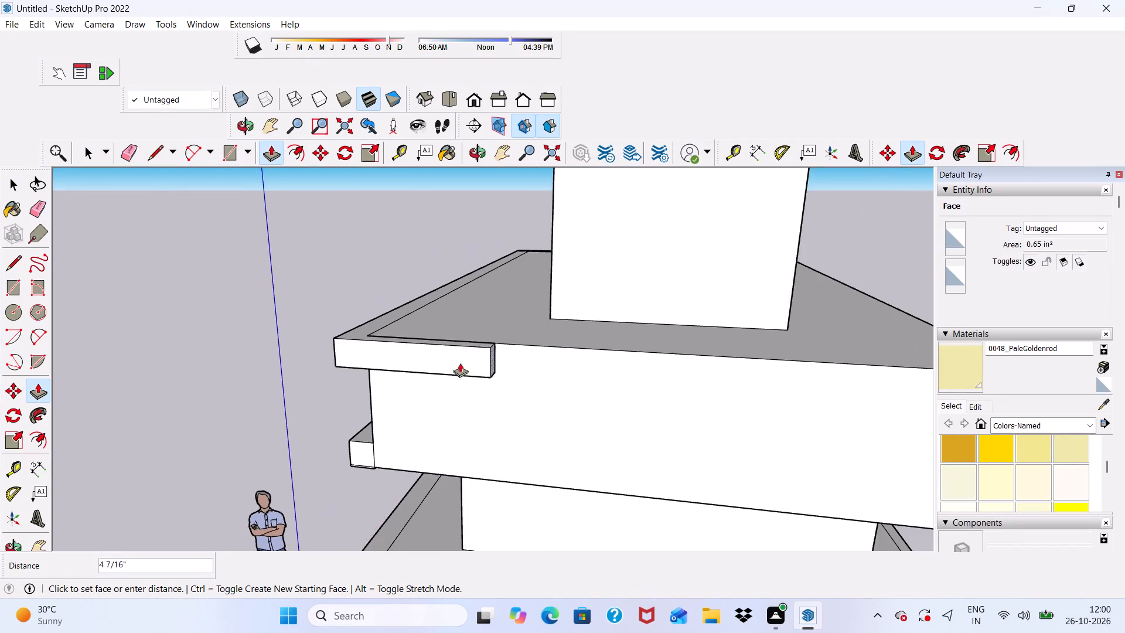
{"action": "scroll", "coordinate": [460, 363], "scroll_direction": "down", "scroll_amount": 4}
{"action": "left_click", "coordinate": [479, 91]}
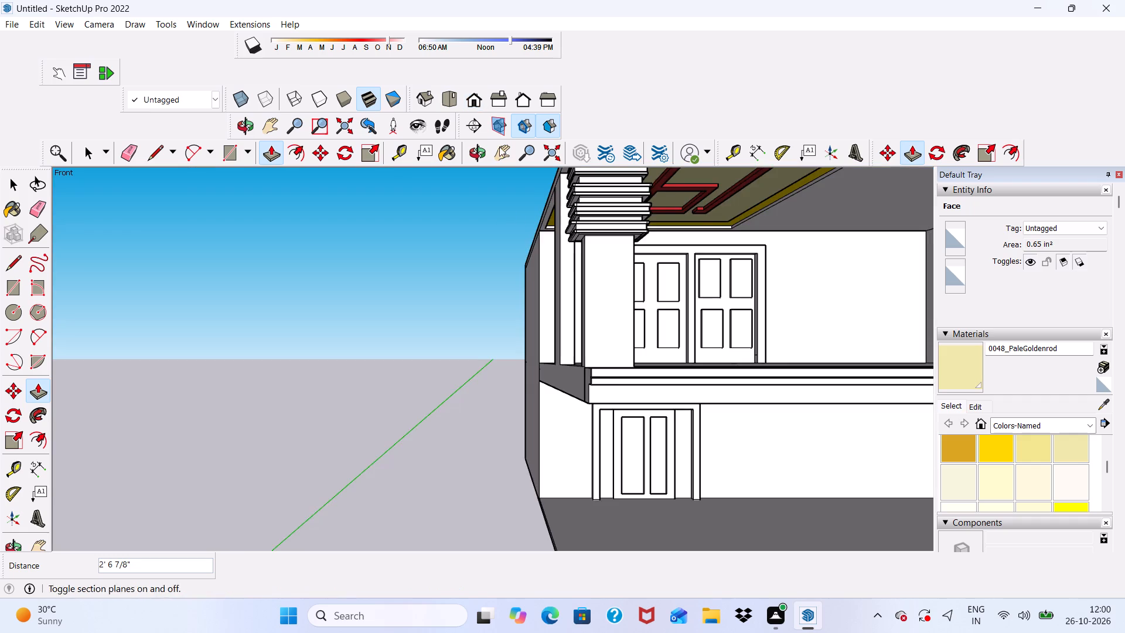
{"action": "scroll", "coordinate": [538, 303], "scroll_direction": "down", "scroll_amount": 3}
{"action": "scroll", "coordinate": [591, 241], "scroll_direction": "up", "scroll_amount": 10}
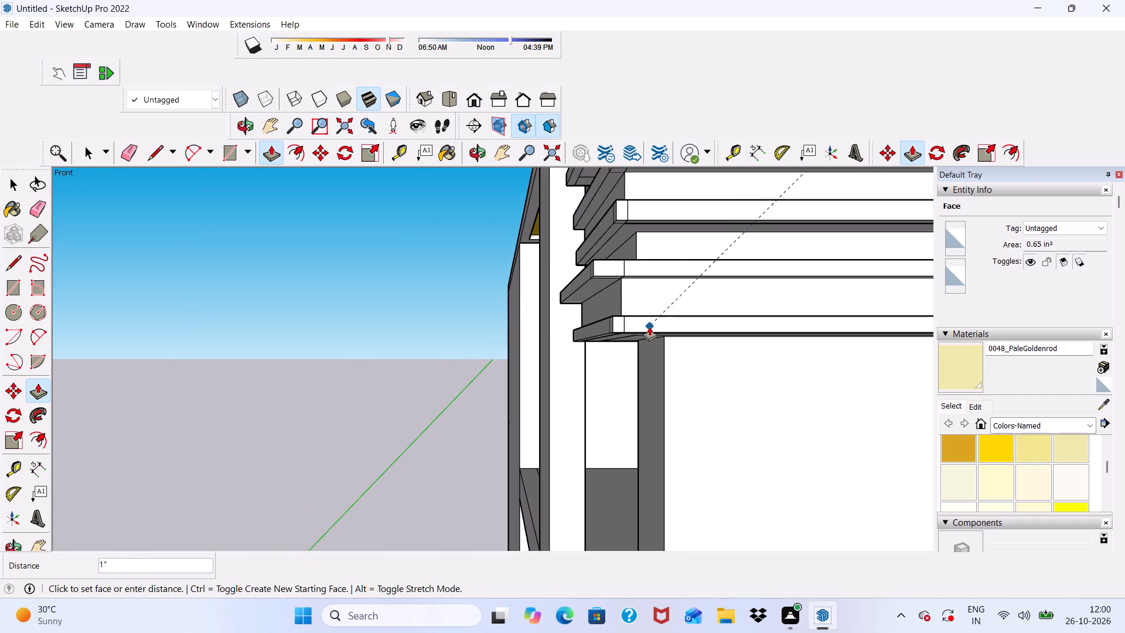
{"action": "scroll", "coordinate": [558, 295], "scroll_direction": "down", "scroll_amount": 7}
{"action": "scroll", "coordinate": [632, 190], "scroll_direction": "down", "scroll_amount": 1}
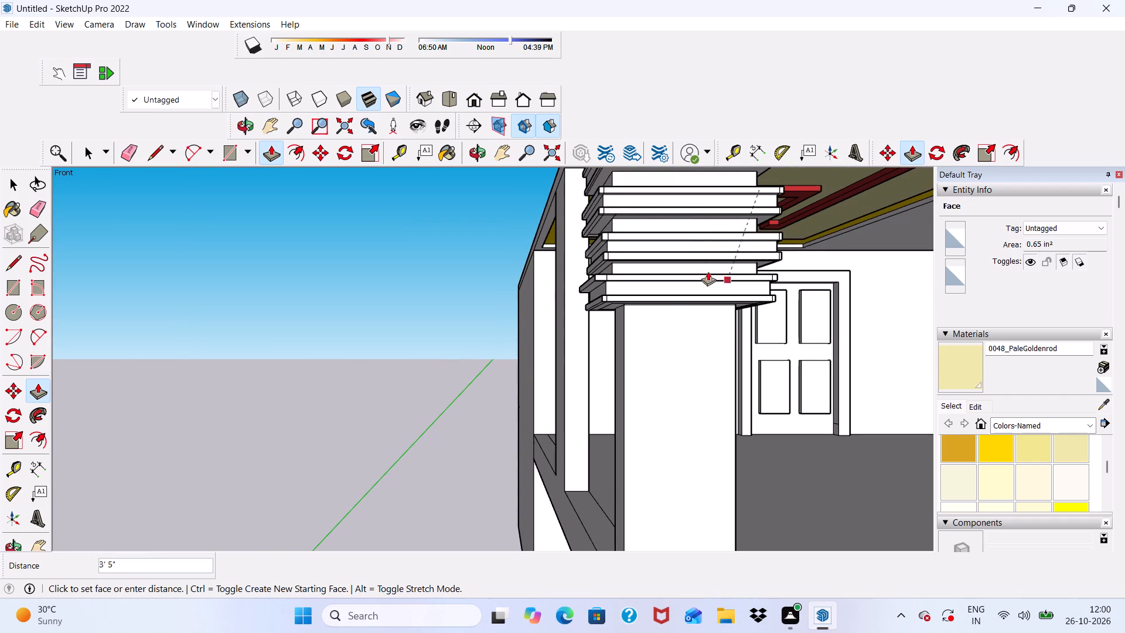
{"action": "scroll", "coordinate": [664, 300], "scroll_direction": "down", "scroll_amount": 4}
{"action": "scroll", "coordinate": [673, 210], "scroll_direction": "up", "scroll_amount": 4}
{"action": "middle_click_drag", "start_coordinate": [780, 226], "coordinate": [674, 280]}
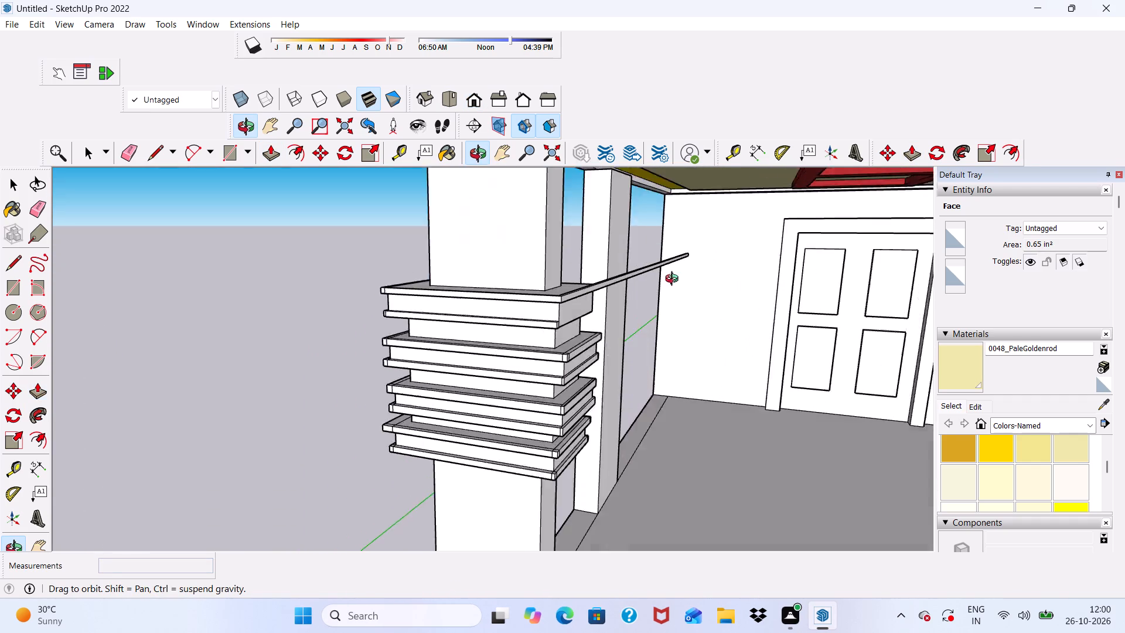
{"action": "middle_click_drag", "start_coordinate": [674, 280], "coordinate": [646, 291]}
{"action": "middle_click_drag", "start_coordinate": [536, 325], "coordinate": [226, 362]}
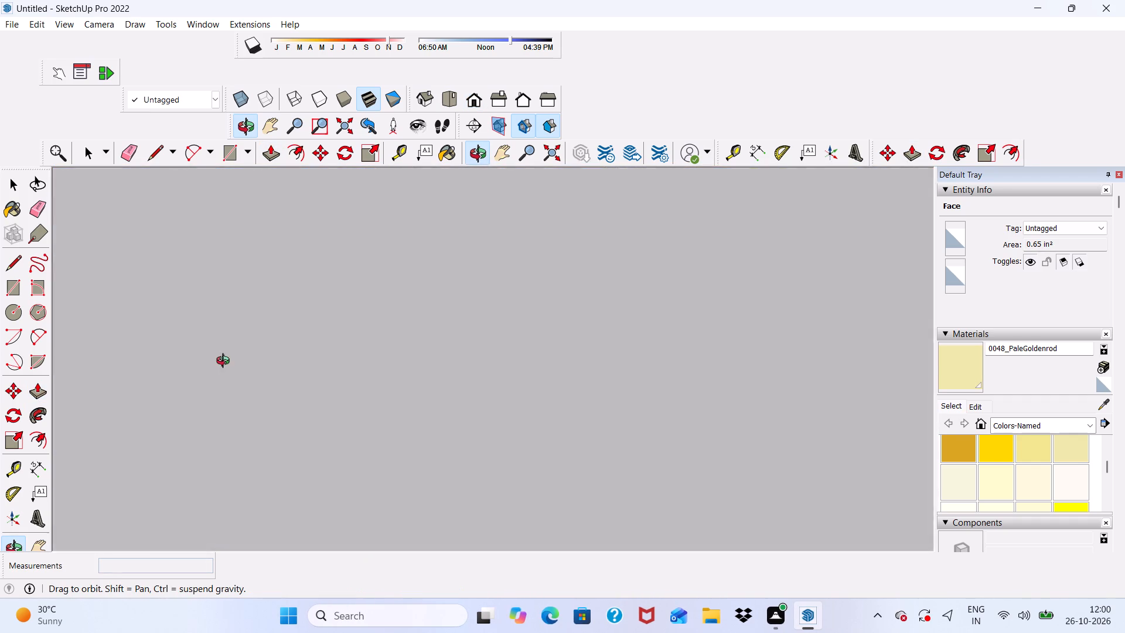
{"action": "middle_click_drag", "start_coordinate": [226, 362], "coordinate": [270, 349]}
{"action": "middle_click_drag", "start_coordinate": [495, 332], "coordinate": [383, 357]}
{"action": "middle_click_drag", "start_coordinate": [383, 357], "coordinate": [452, 314]}
{"action": "scroll", "coordinate": [484, 322], "scroll_direction": "up", "scroll_amount": 3}
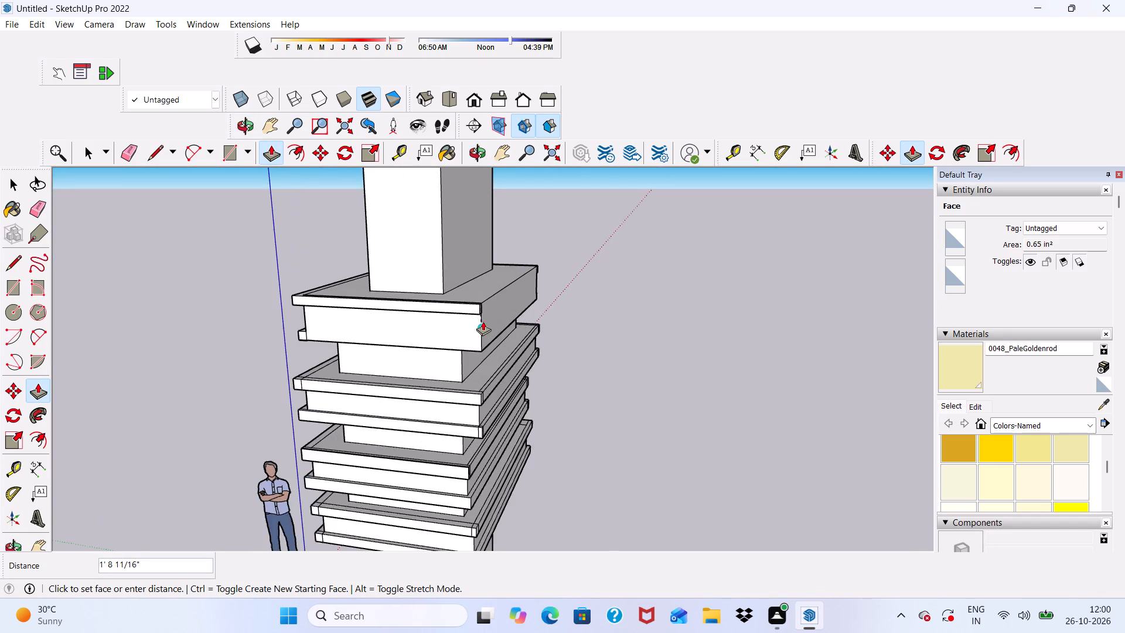
{"action": "scroll", "coordinate": [483, 321], "scroll_direction": "up", "scroll_amount": 7}
{"action": "left_click", "coordinate": [482, 321]}
Pull the end of the top collar's upper trim strip outward about 9/16" past the corner.
{"action": "middle_click_drag", "start_coordinate": [482, 321], "coordinate": [388, 352]}
{"action": "scroll", "coordinate": [367, 328], "scroll_direction": "up", "scroll_amount": 3}
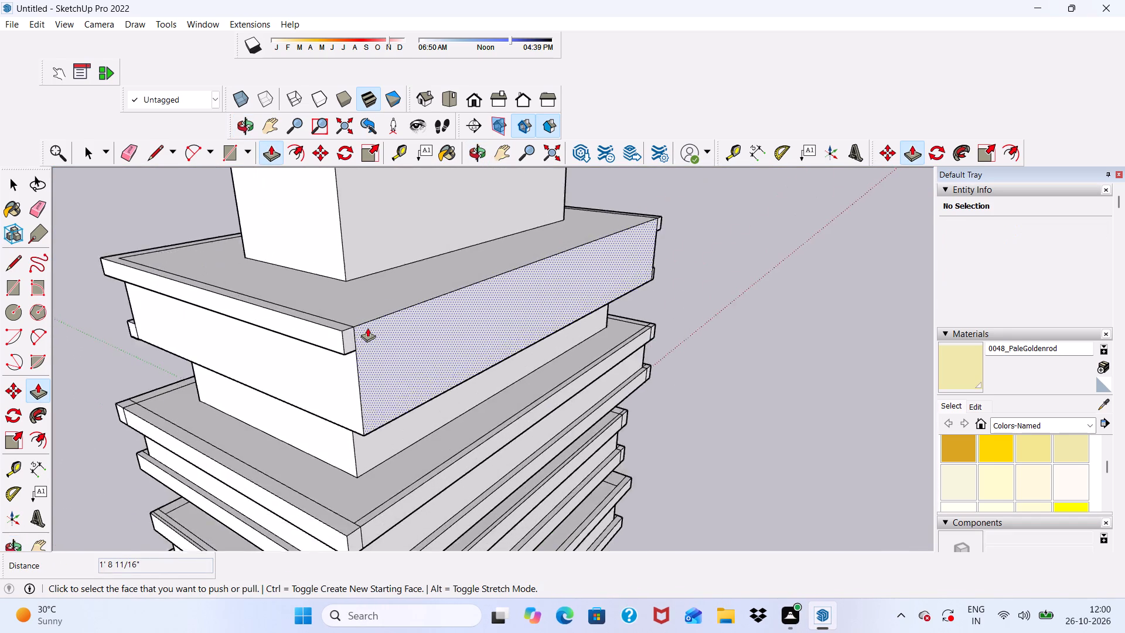
{"action": "scroll", "coordinate": [367, 328], "scroll_direction": "up", "scroll_amount": 8}
{"action": "left_click", "coordinate": [341, 339]}
{"action": "left_click", "coordinate": [360, 345]}
Extend the upper trim strip's inner end face along the next side of the top collar about 2' 9 3/16" to its corner.
{"action": "middle_click_drag", "start_coordinate": [375, 347], "coordinate": [231, 366]}
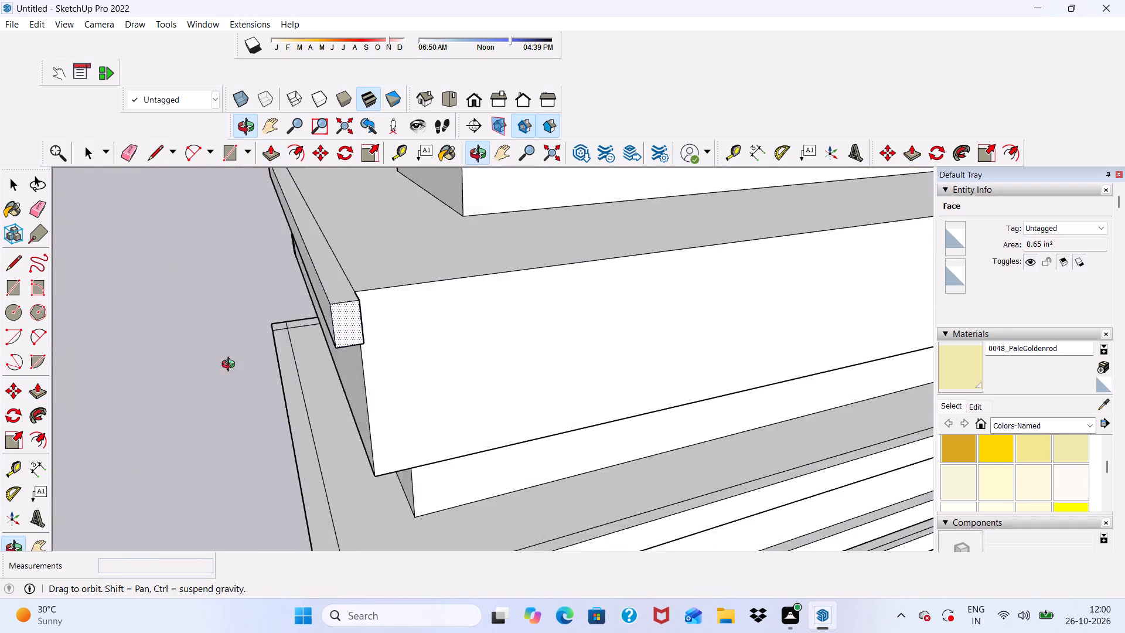
{"action": "middle_click_drag", "start_coordinate": [231, 366], "coordinate": [137, 316]}
{"action": "scroll", "coordinate": [388, 294], "scroll_direction": "up", "scroll_amount": 12}
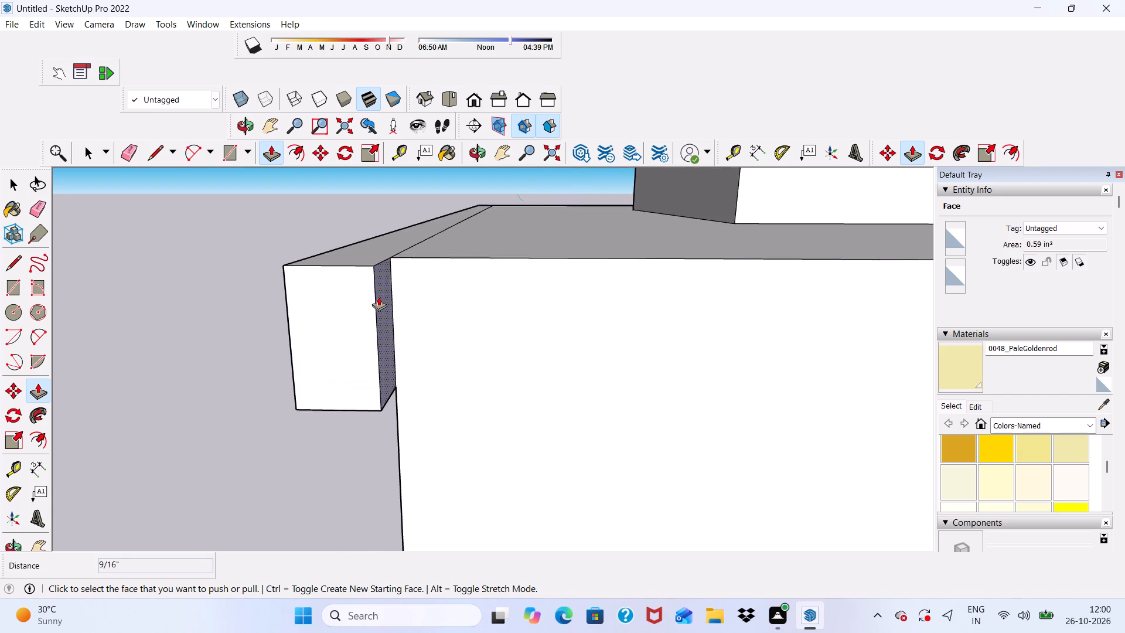
{"action": "scroll", "coordinate": [379, 297], "scroll_direction": "up", "scroll_amount": 1}
{"action": "left_click", "coordinate": [379, 297]}
{"action": "scroll", "coordinate": [401, 282], "scroll_direction": "down", "scroll_amount": 15}
{"action": "scroll", "coordinate": [361, 299], "scroll_direction": "up", "scroll_amount": 4}
{"action": "scroll", "coordinate": [359, 300], "scroll_direction": "down", "scroll_amount": 1}
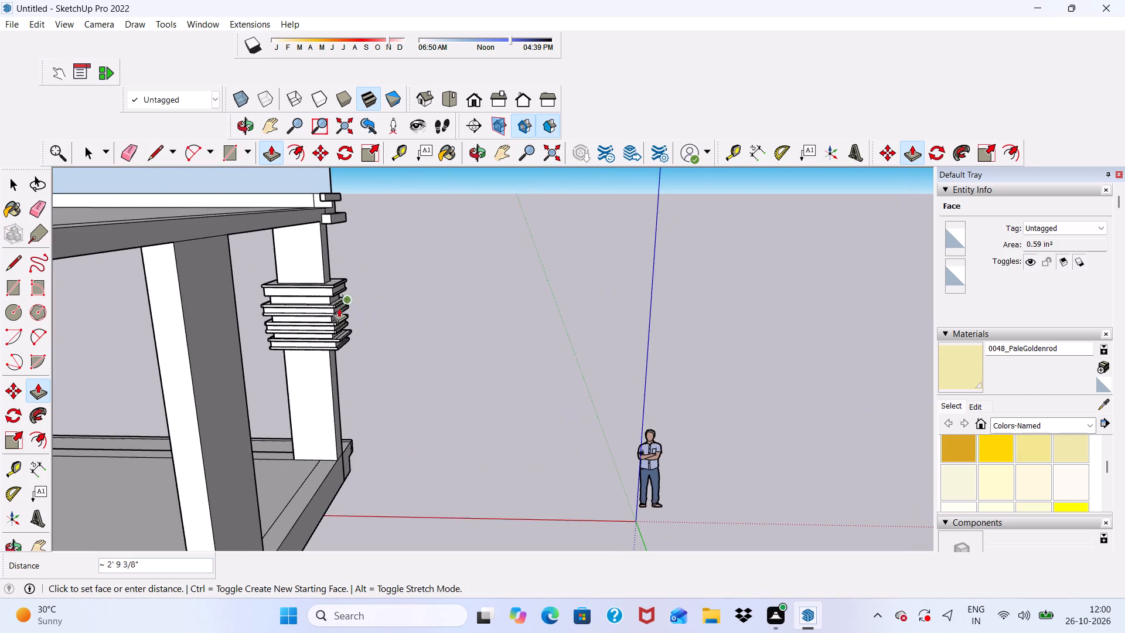
{"action": "scroll", "coordinate": [325, 278], "scroll_direction": "up", "scroll_amount": 13}
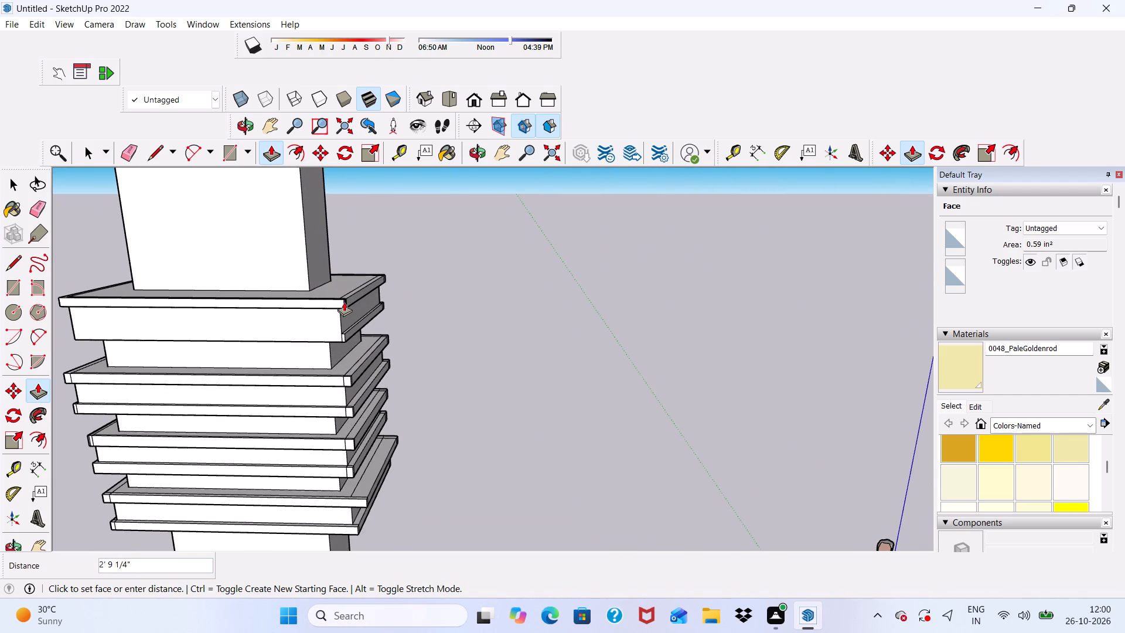
{"action": "left_click", "coordinate": [344, 302]}
Pull the end of the top collar's lower trim strip outward about 3/8" past the corner.
{"action": "scroll", "coordinate": [344, 326], "scroll_direction": "down", "scroll_amount": 2}
{"action": "middle_click_drag", "start_coordinate": [350, 336], "coordinate": [276, 360]}
{"action": "scroll", "coordinate": [268, 333], "scroll_direction": "up", "scroll_amount": 5}
{"action": "scroll", "coordinate": [359, 322], "scroll_direction": "up", "scroll_amount": 1}
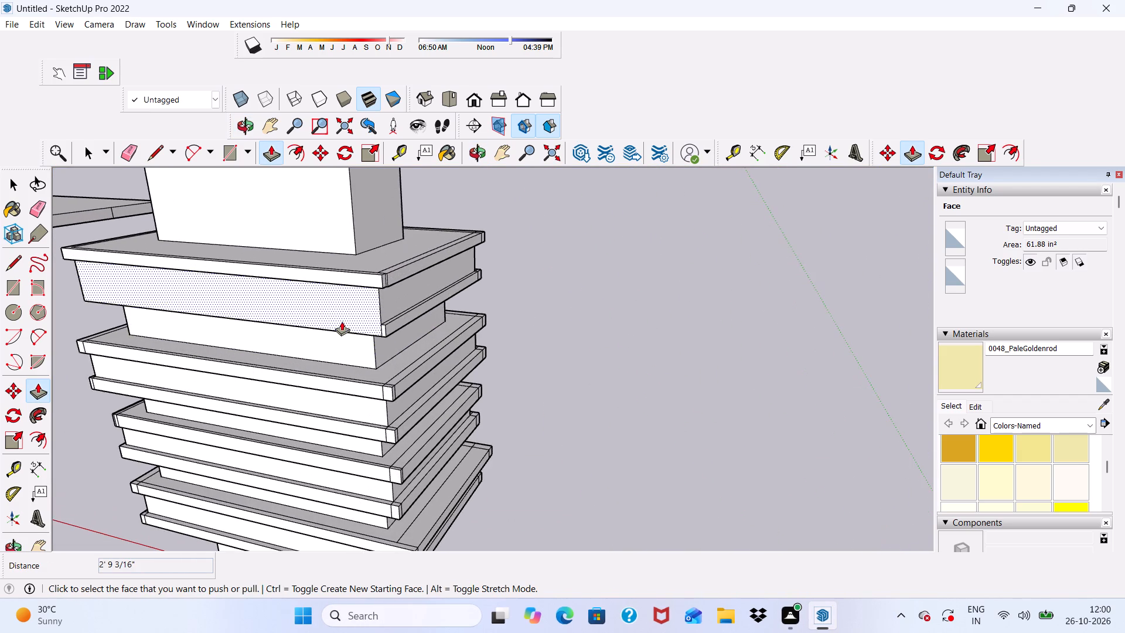
{"action": "middle_click_drag", "start_coordinate": [342, 321], "coordinate": [547, 309]}
{"action": "scroll", "coordinate": [618, 322], "scroll_direction": "up", "scroll_amount": 4}
{"action": "scroll", "coordinate": [577, 322], "scroll_direction": "down", "scroll_amount": 5}
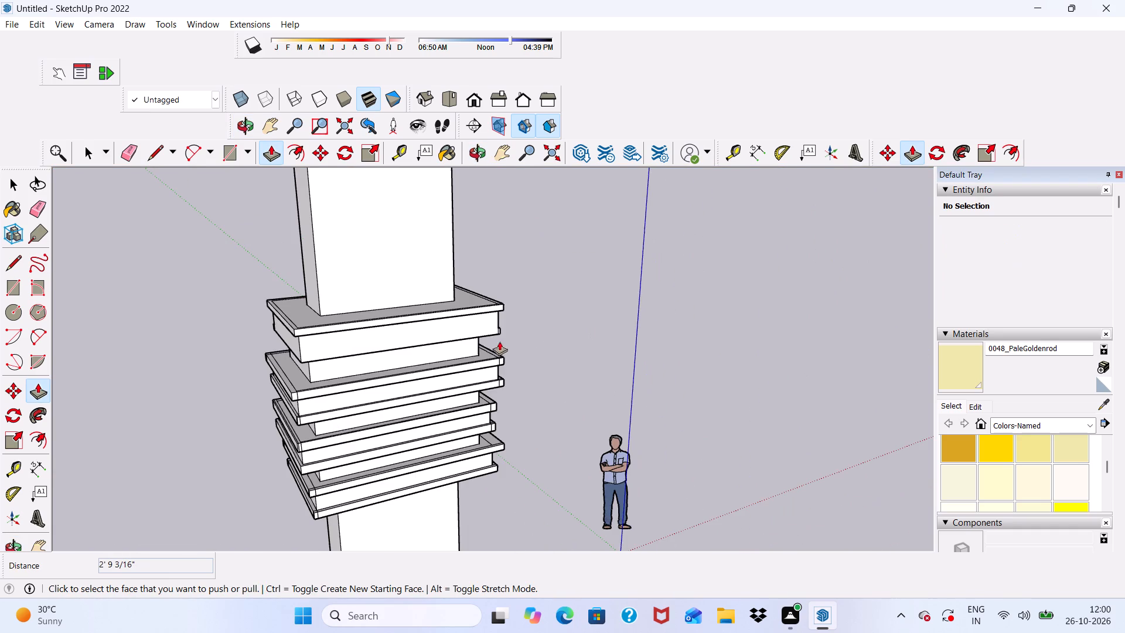
{"action": "scroll", "coordinate": [493, 326], "scroll_direction": "up", "scroll_amount": 19}
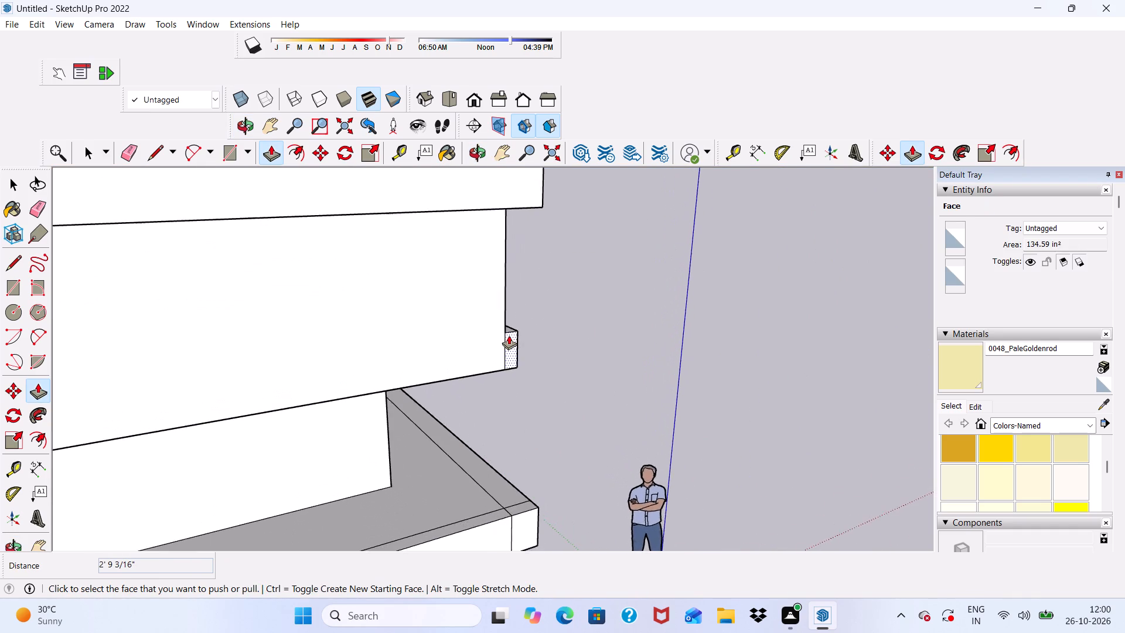
{"action": "left_click", "coordinate": [509, 335]}
{"action": "left_click", "coordinate": [515, 345]}
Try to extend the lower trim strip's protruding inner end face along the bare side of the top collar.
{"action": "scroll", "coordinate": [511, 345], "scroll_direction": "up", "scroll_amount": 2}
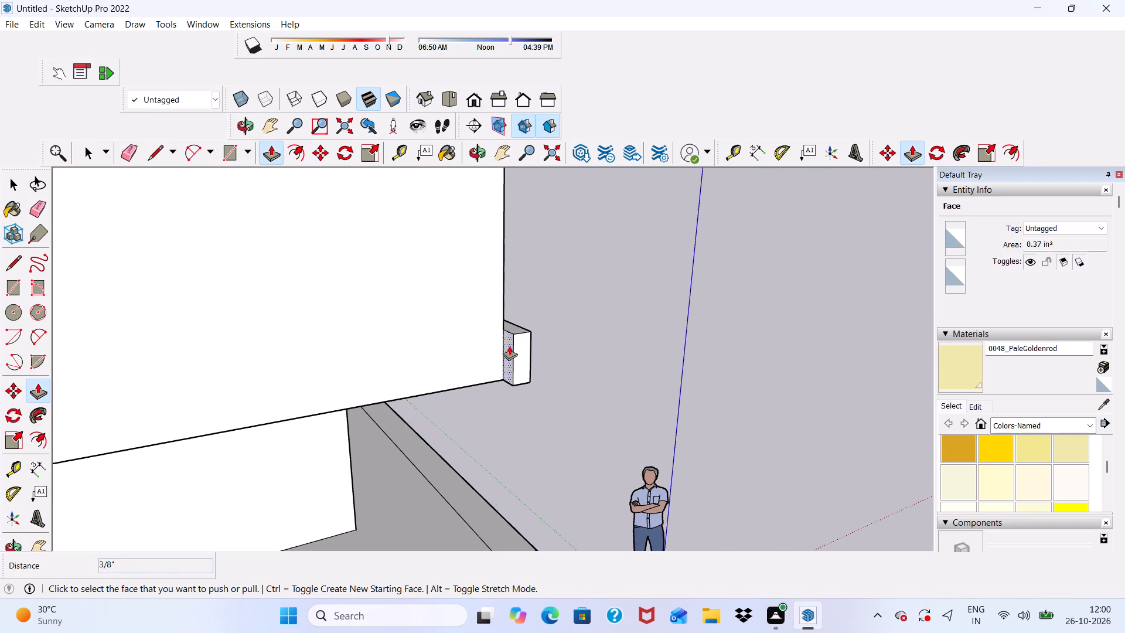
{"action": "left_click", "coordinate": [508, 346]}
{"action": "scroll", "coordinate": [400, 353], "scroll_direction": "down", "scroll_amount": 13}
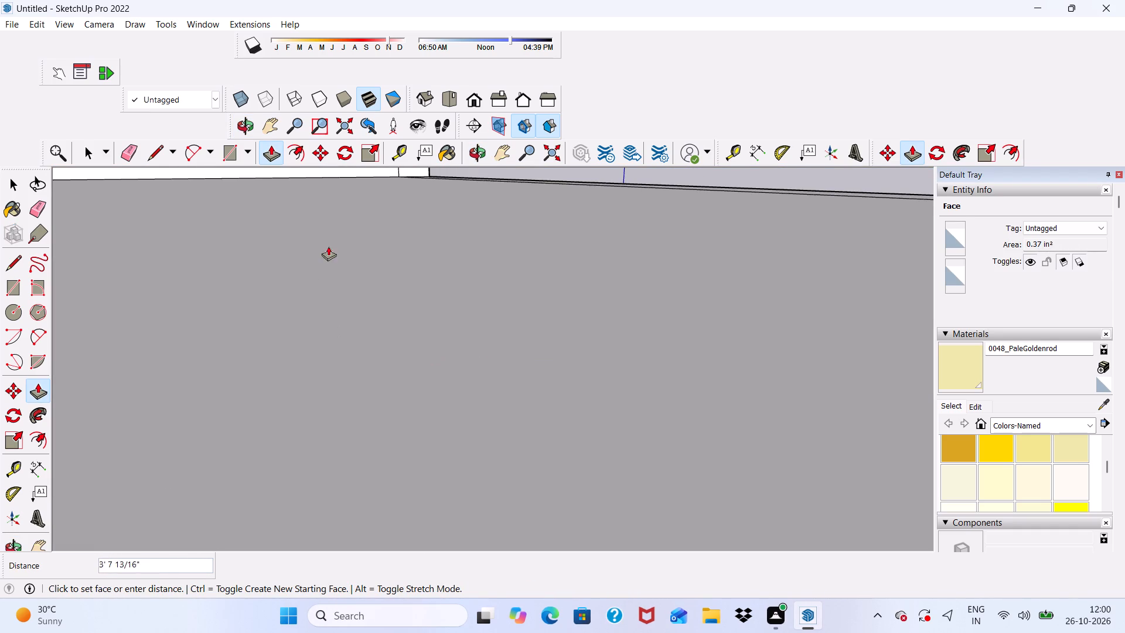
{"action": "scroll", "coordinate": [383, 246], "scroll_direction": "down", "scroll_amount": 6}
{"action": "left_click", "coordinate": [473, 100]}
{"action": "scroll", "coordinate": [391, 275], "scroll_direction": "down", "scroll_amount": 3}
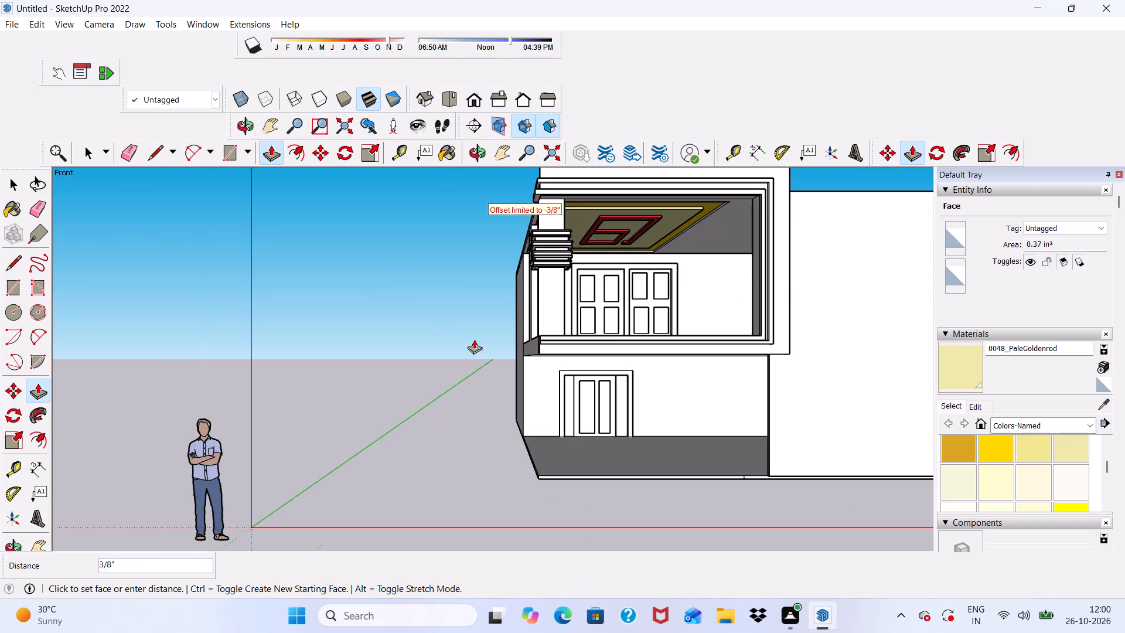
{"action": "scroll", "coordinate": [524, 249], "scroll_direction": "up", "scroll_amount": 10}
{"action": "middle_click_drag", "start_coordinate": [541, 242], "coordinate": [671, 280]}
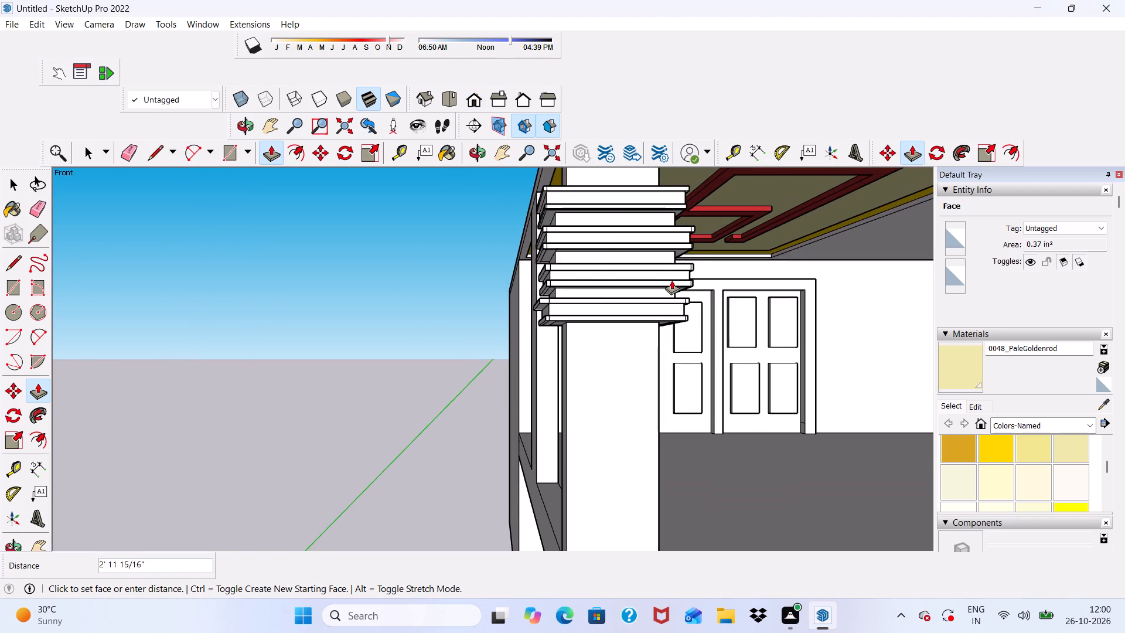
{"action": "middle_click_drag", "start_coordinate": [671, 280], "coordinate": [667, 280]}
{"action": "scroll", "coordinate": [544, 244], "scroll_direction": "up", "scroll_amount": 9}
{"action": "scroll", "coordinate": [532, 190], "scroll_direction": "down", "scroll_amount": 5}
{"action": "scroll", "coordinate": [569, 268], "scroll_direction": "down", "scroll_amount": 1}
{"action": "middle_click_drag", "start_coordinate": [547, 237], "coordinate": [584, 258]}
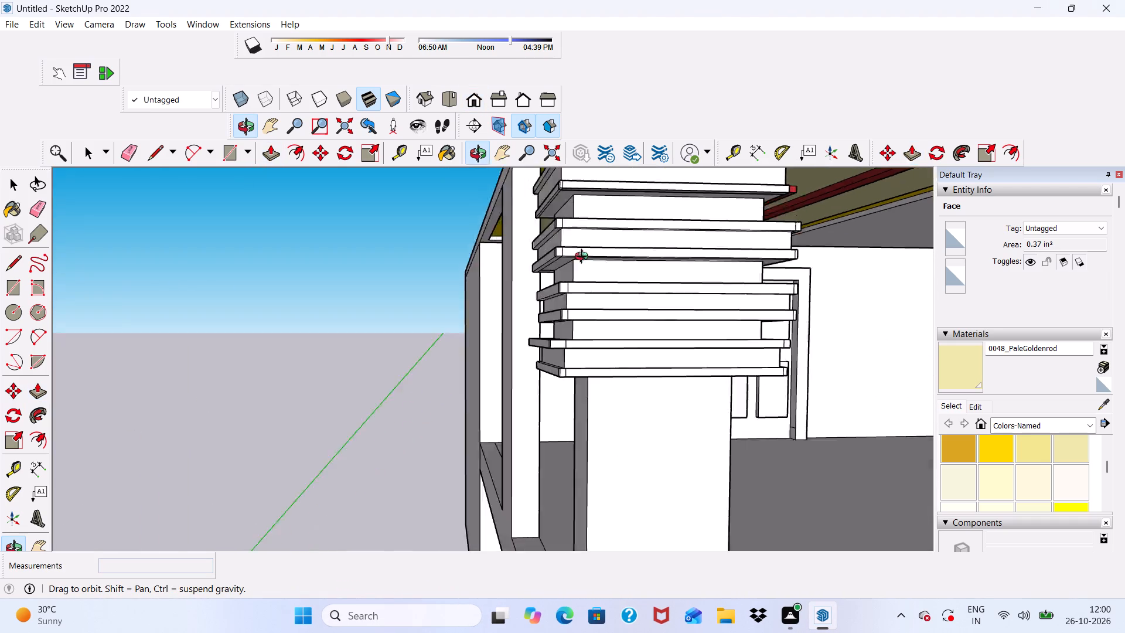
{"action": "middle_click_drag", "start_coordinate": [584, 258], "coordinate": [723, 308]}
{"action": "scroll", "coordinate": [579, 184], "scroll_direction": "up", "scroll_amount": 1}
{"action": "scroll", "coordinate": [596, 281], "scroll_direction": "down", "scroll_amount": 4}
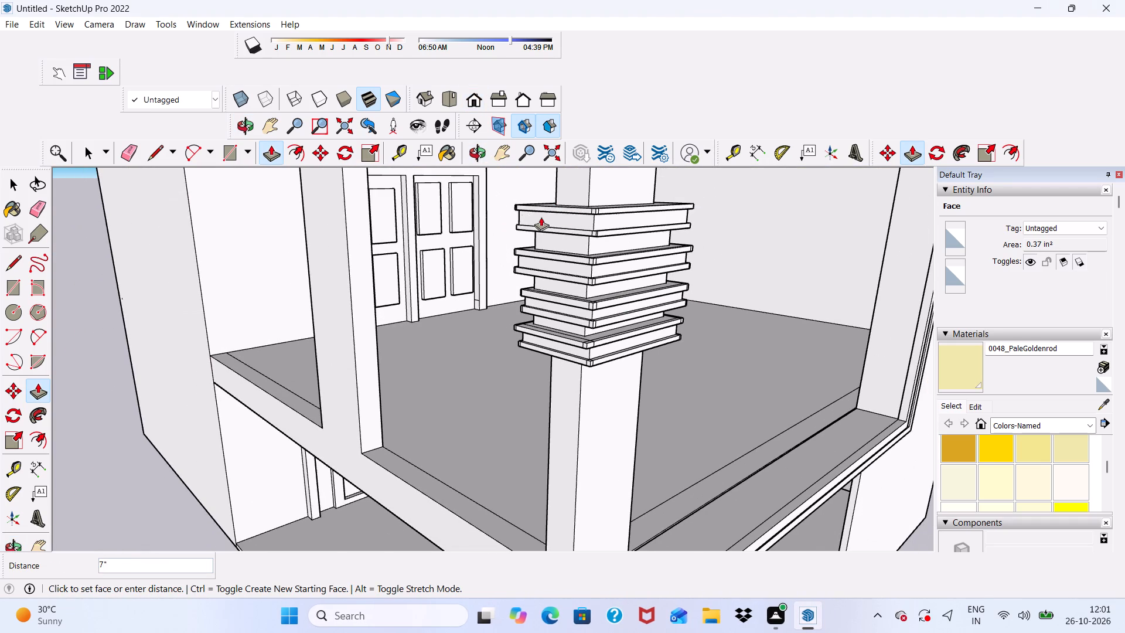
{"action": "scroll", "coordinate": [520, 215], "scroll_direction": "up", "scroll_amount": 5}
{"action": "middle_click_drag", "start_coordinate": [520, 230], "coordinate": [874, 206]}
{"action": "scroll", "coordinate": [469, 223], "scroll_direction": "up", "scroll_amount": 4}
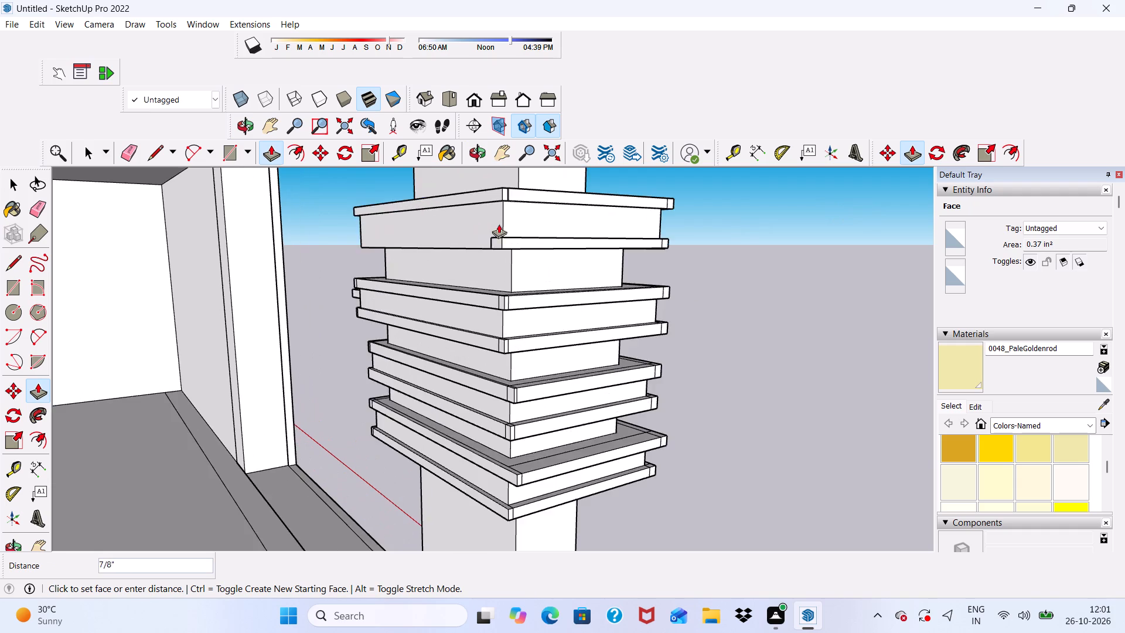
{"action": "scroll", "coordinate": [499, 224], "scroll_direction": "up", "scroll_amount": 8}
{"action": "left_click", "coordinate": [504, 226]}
Extend the top collar's lower trim strip from its protruding inner end face along the bare side by about 2' 8 3/4".
{"action": "middle_click_drag", "start_coordinate": [504, 255], "coordinate": [731, 264]}
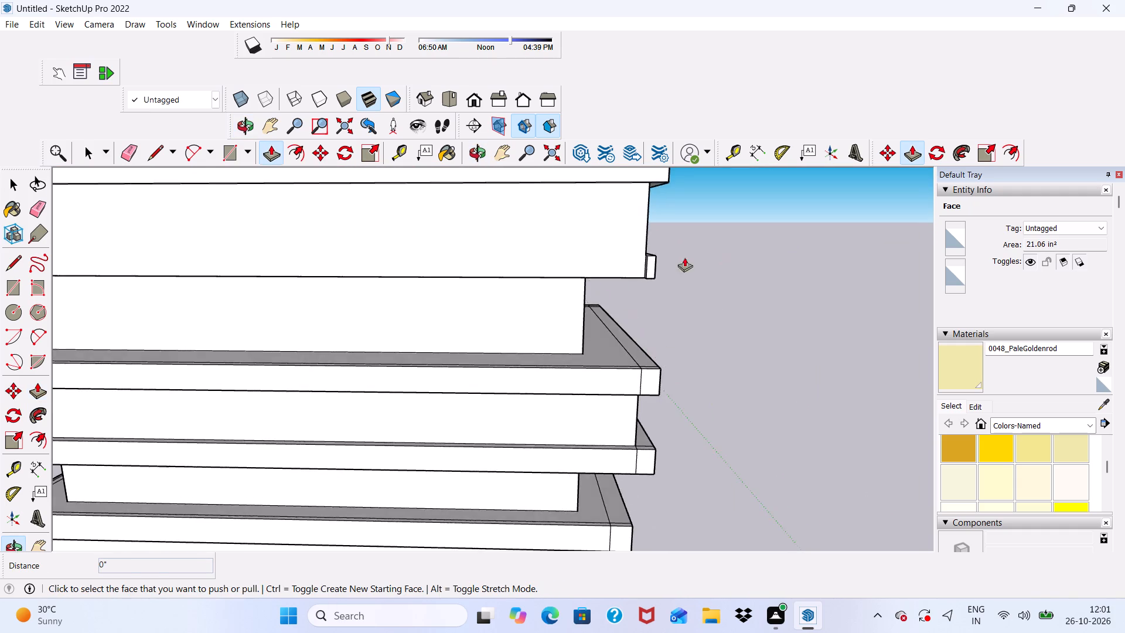
{"action": "scroll", "coordinate": [616, 255], "scroll_direction": "up", "scroll_amount": 18}
{"action": "scroll", "coordinate": [663, 262], "scroll_direction": "up", "scroll_amount": 4}
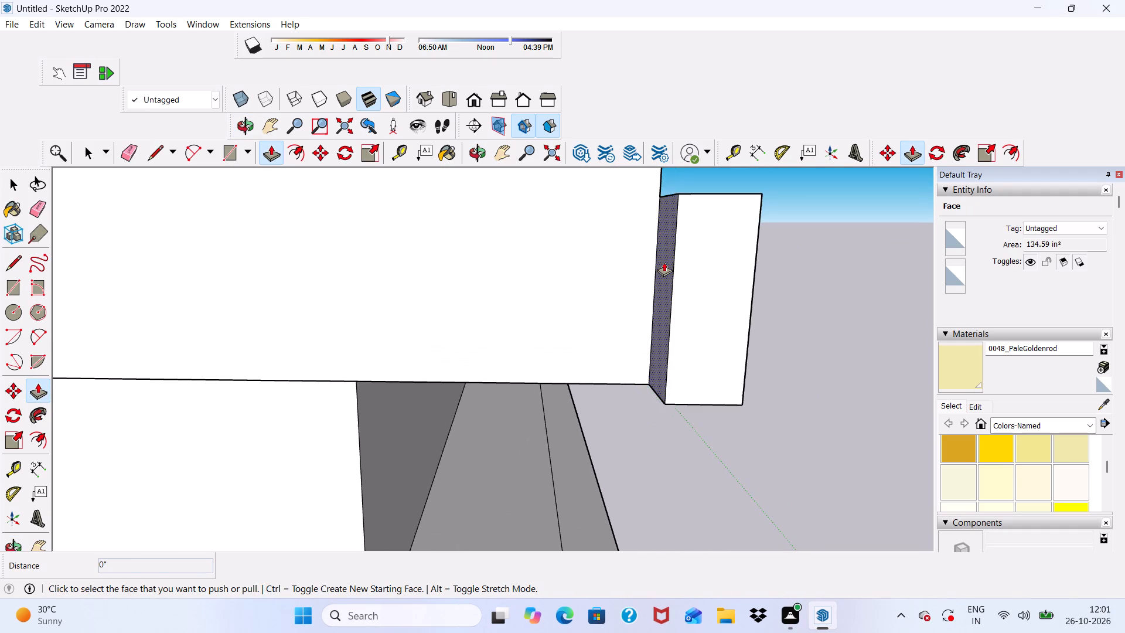
{"action": "left_click", "coordinate": [664, 262]}
{"action": "scroll", "coordinate": [298, 255], "scroll_direction": "down", "scroll_amount": 20}
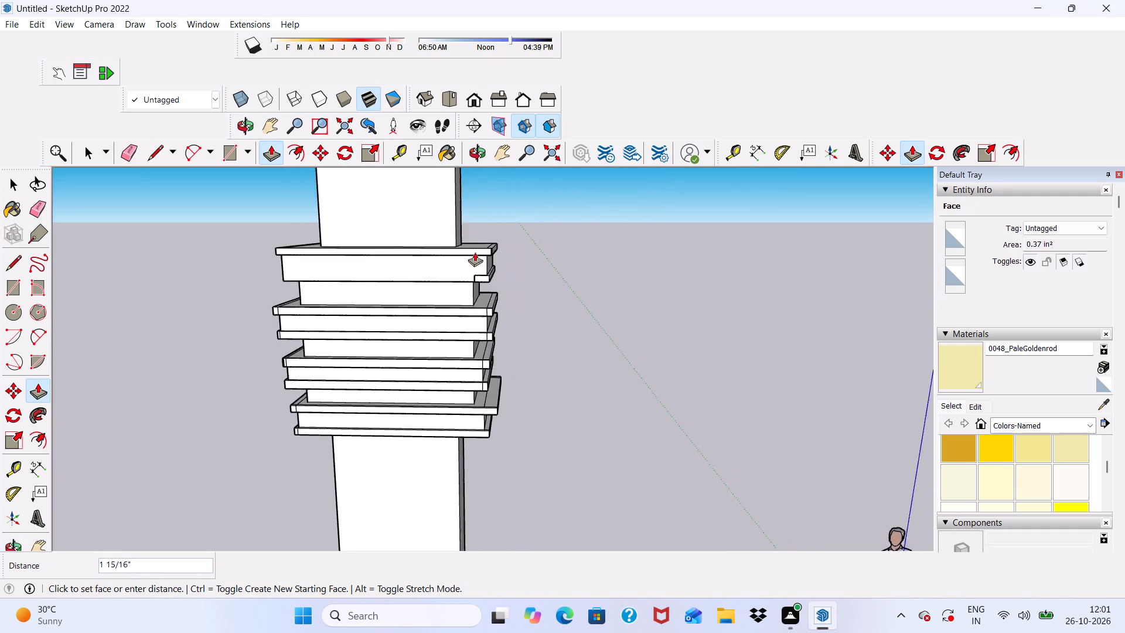
{"action": "scroll", "coordinate": [475, 252], "scroll_direction": "down", "scroll_amount": 2}
{"action": "scroll", "coordinate": [297, 254], "scroll_direction": "up", "scroll_amount": 5}
{"action": "scroll", "coordinate": [445, 313], "scroll_direction": "down", "scroll_amount": 4}
{"action": "scroll", "coordinate": [381, 311], "scroll_direction": "down", "scroll_amount": 3}
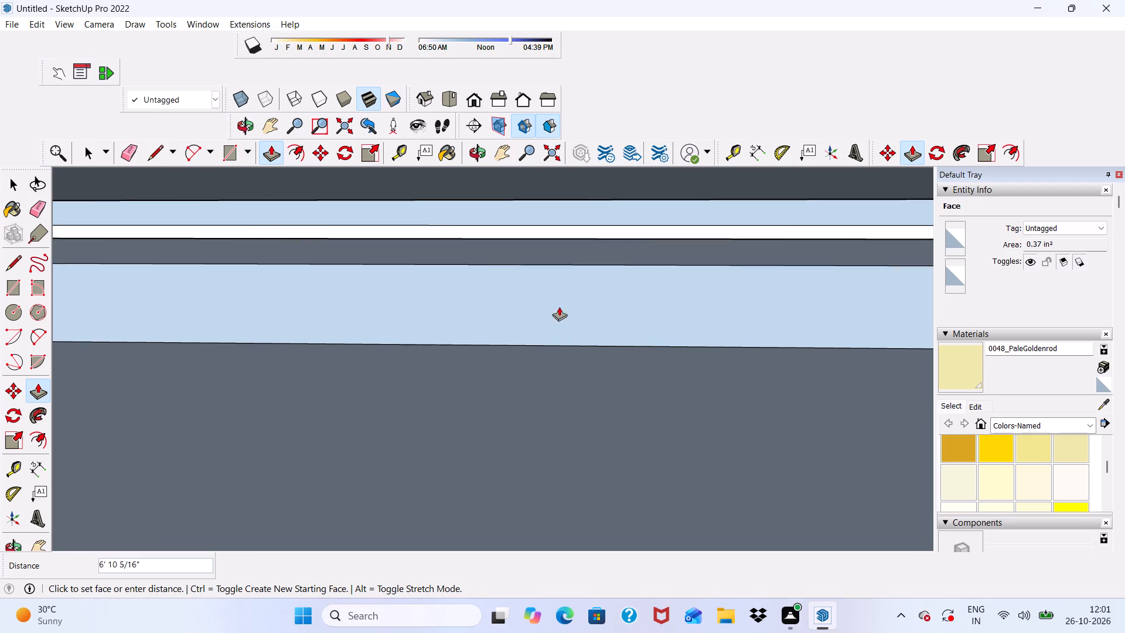
{"action": "scroll", "coordinate": [559, 307], "scroll_direction": "down", "scroll_amount": 9}
{"action": "scroll", "coordinate": [403, 337], "scroll_direction": "down", "scroll_amount": 11}
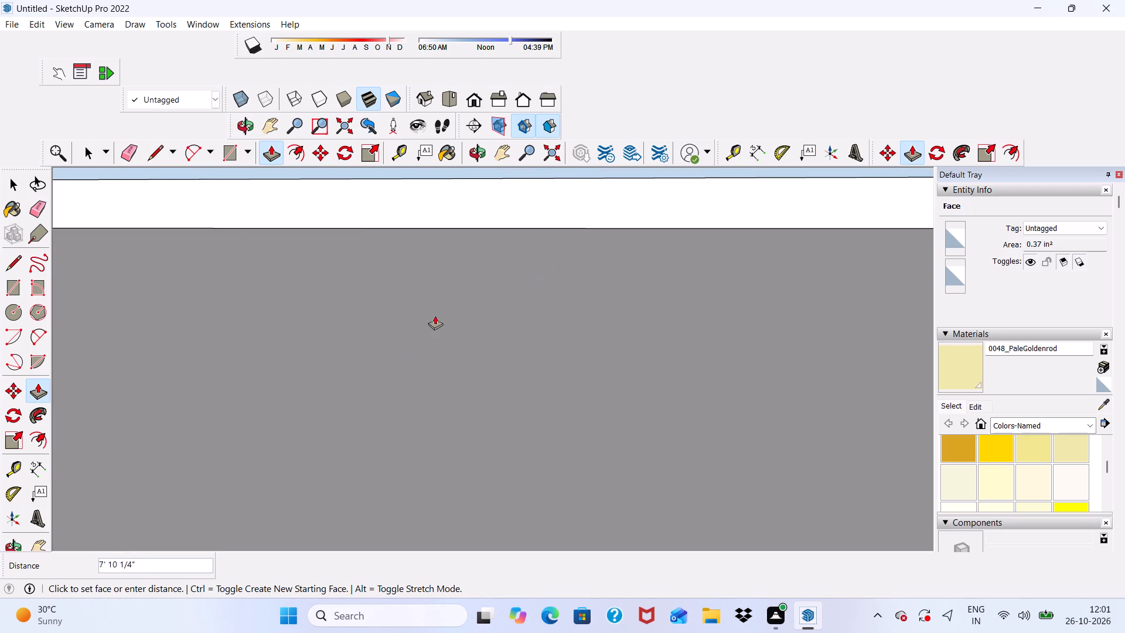
{"action": "scroll", "coordinate": [435, 315], "scroll_direction": "down", "scroll_amount": 9}
{"action": "scroll", "coordinate": [548, 379], "scroll_direction": "down", "scroll_amount": 15}
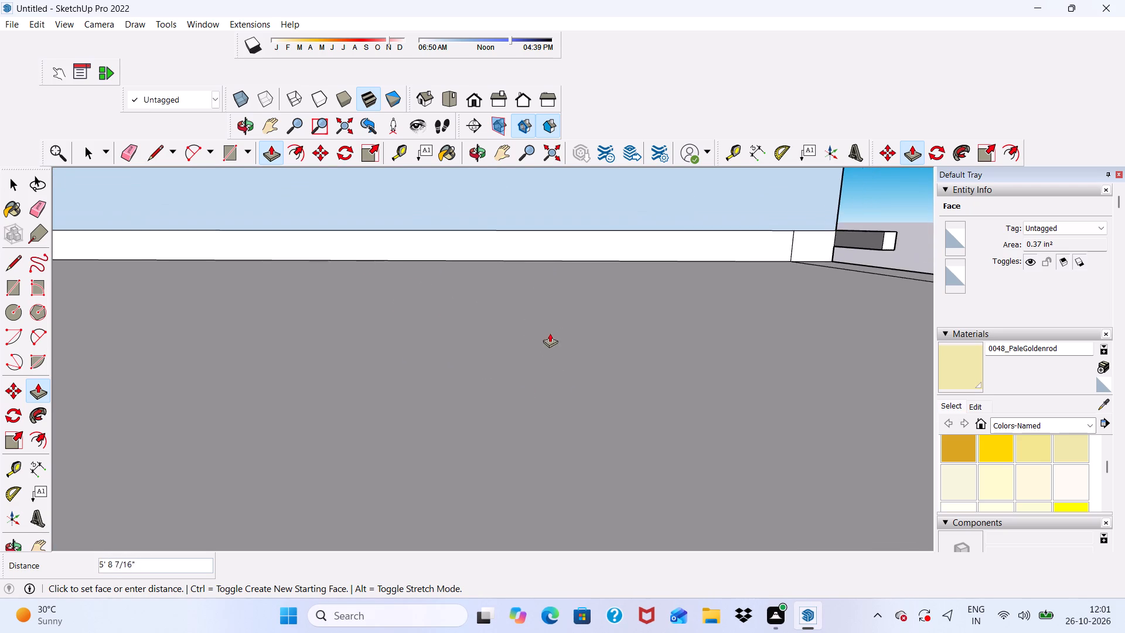
{"action": "scroll", "coordinate": [550, 333], "scroll_direction": "down", "scroll_amount": 5}
{"action": "scroll", "coordinate": [782, 256], "scroll_direction": "up", "scroll_amount": 6}
{"action": "scroll", "coordinate": [790, 254], "scroll_direction": "down", "scroll_amount": 1}
{"action": "middle_click_drag", "start_coordinate": [790, 254], "coordinate": [735, 276]}
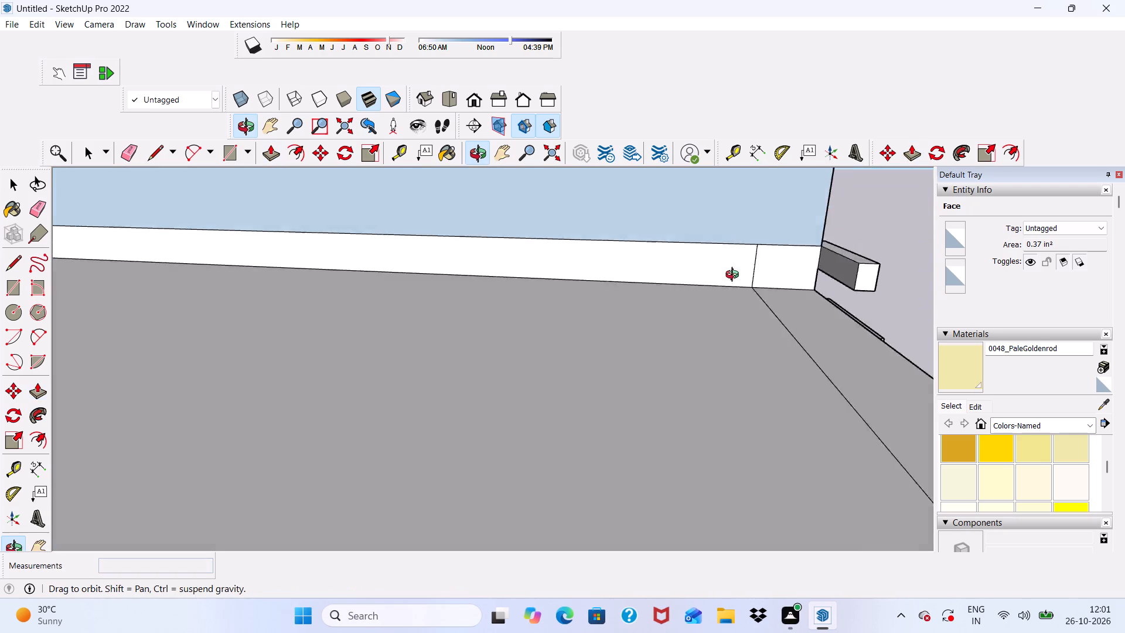
{"action": "middle_click_drag", "start_coordinate": [735, 276], "coordinate": [466, 283]}
{"action": "scroll", "coordinate": [665, 363], "scroll_direction": "down", "scroll_amount": 1}
{"action": "scroll", "coordinate": [424, 405], "scroll_direction": "down", "scroll_amount": 4}
{"action": "scroll", "coordinate": [435, 554], "scroll_direction": "up", "scroll_amount": 5}
{"action": "scroll", "coordinate": [424, 516], "scroll_direction": "down", "scroll_amount": 4}
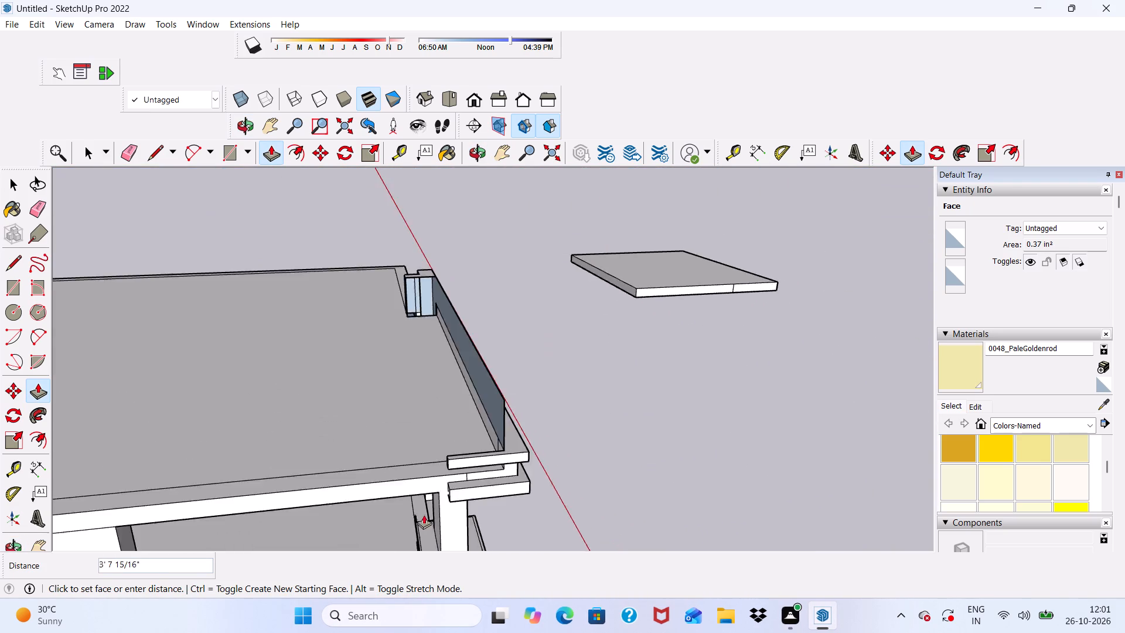
{"action": "middle_click_drag", "start_coordinate": [424, 515], "coordinate": [676, 383]}
{"action": "scroll", "coordinate": [660, 441], "scroll_direction": "up", "scroll_amount": 5}
{"action": "scroll", "coordinate": [618, 444], "scroll_direction": "down", "scroll_amount": 4}
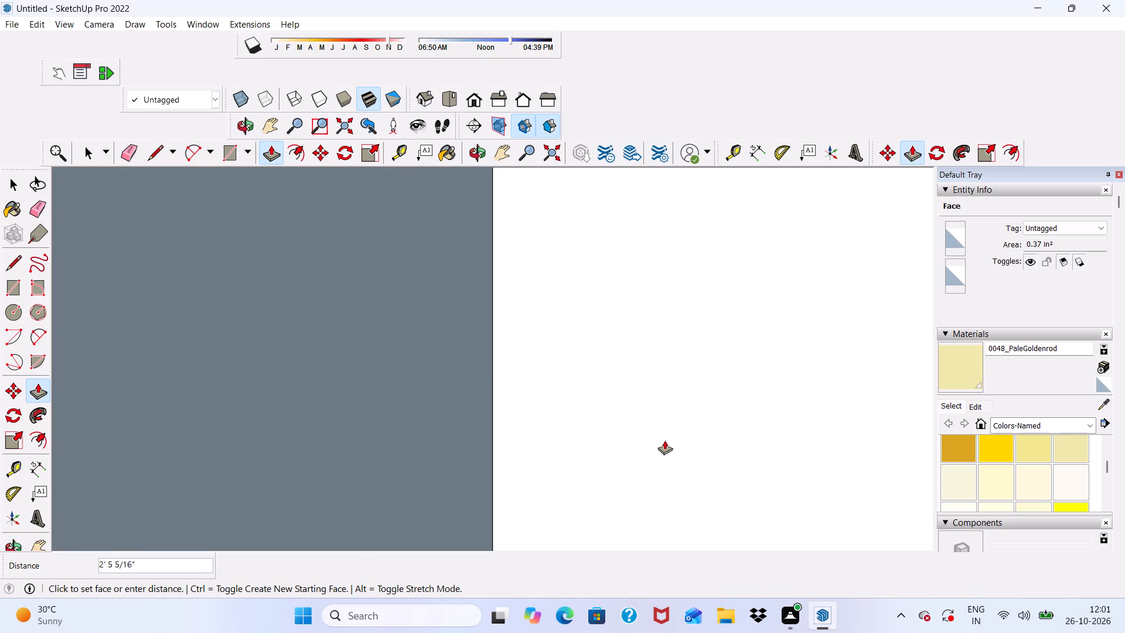
{"action": "scroll", "coordinate": [395, 437], "scroll_direction": "down", "scroll_amount": 20}
{"action": "scroll", "coordinate": [395, 437], "scroll_direction": "down", "scroll_amount": 7}
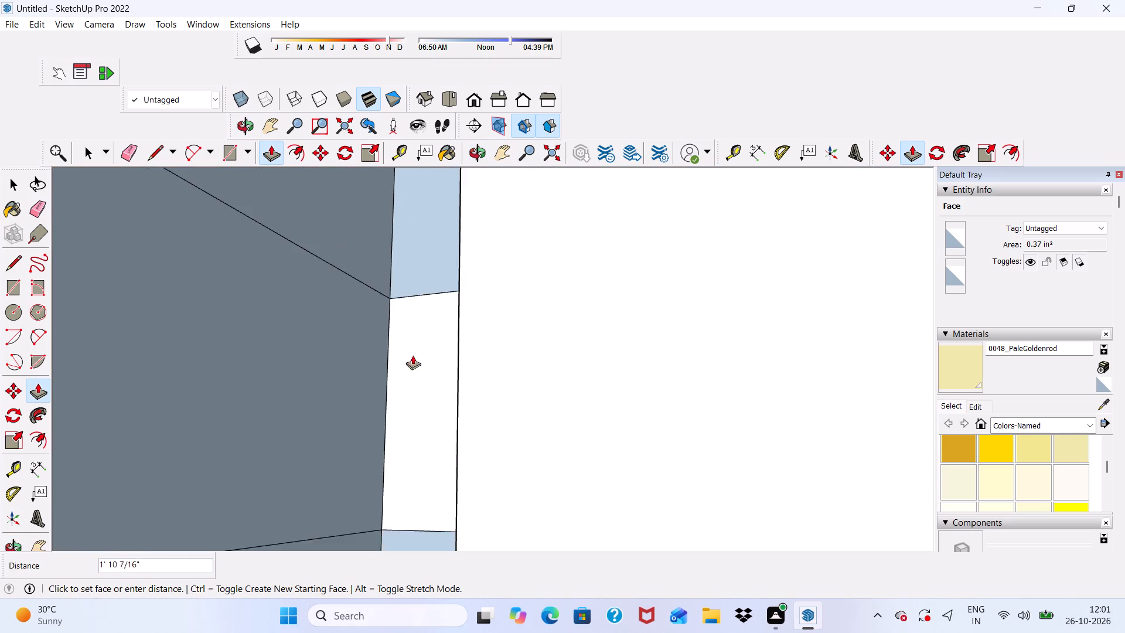
{"action": "scroll", "coordinate": [412, 355], "scroll_direction": "down", "scroll_amount": 8}
{"action": "left_click", "coordinate": [472, 99]}
{"action": "scroll", "coordinate": [473, 271], "scroll_direction": "down", "scroll_amount": 2}
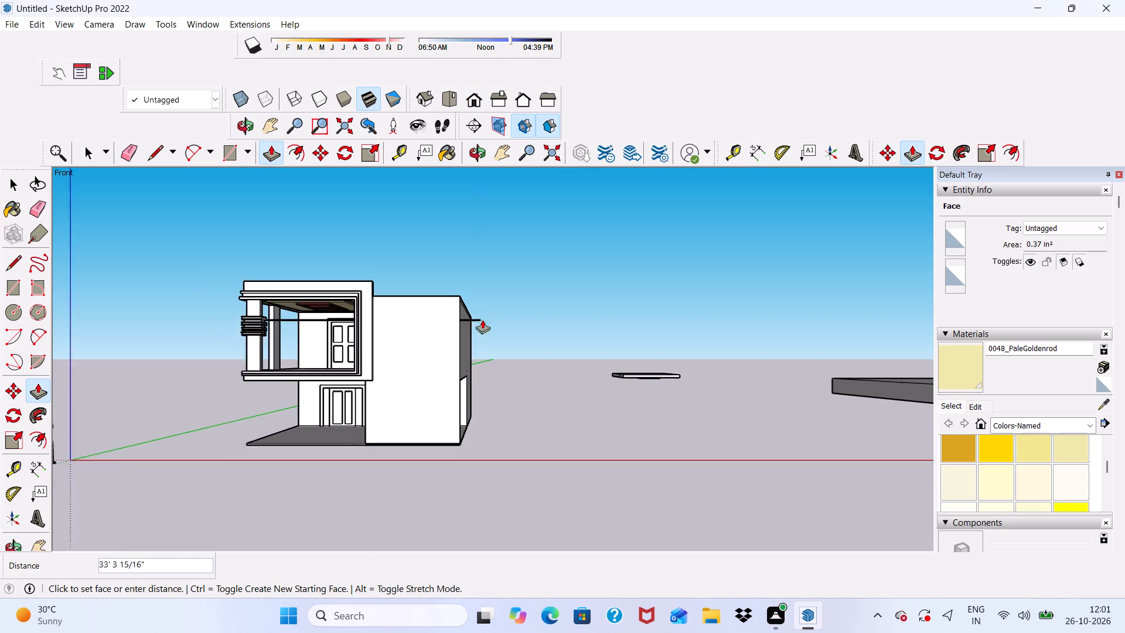
{"action": "scroll", "coordinate": [482, 319], "scroll_direction": "down", "scroll_amount": 1}
{"action": "scroll", "coordinate": [292, 314], "scroll_direction": "up", "scroll_amount": 9}
{"action": "middle_click_drag", "start_coordinate": [281, 323], "coordinate": [186, 361]}
{"action": "scroll", "coordinate": [316, 350], "scroll_direction": "up", "scroll_amount": 4}
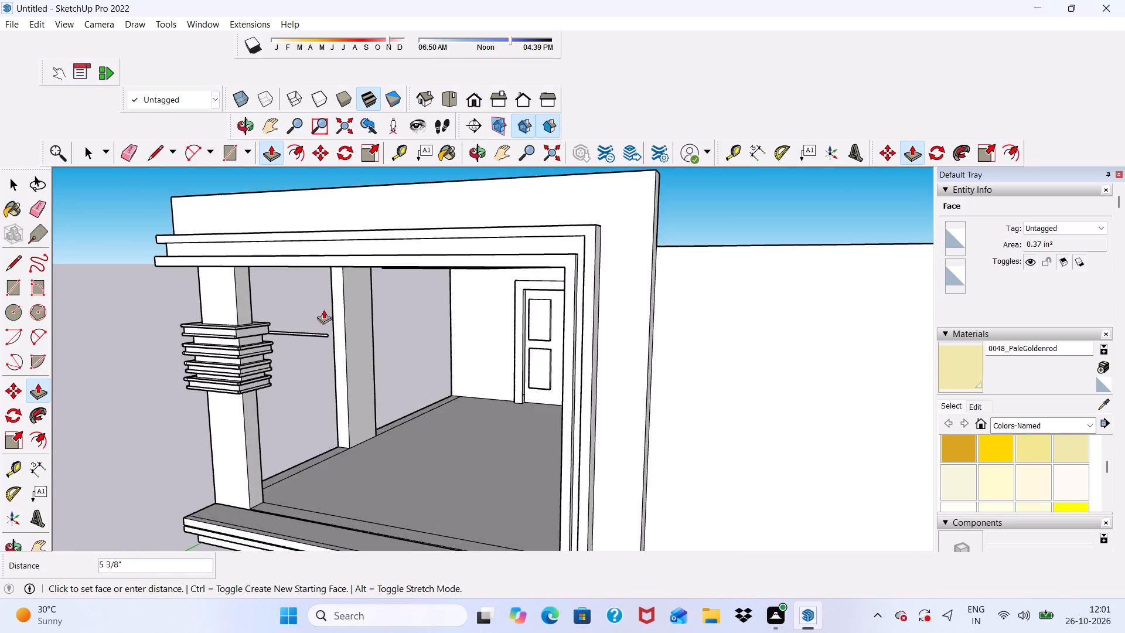
{"action": "scroll", "coordinate": [282, 314], "scroll_direction": "up", "scroll_amount": 6}
{"action": "scroll", "coordinate": [296, 362], "scroll_direction": "down", "scroll_amount": 2}
{"action": "scroll", "coordinate": [345, 309], "scroll_direction": "down", "scroll_amount": 4}
{"action": "scroll", "coordinate": [396, 414], "scroll_direction": "up", "scroll_amount": 5}
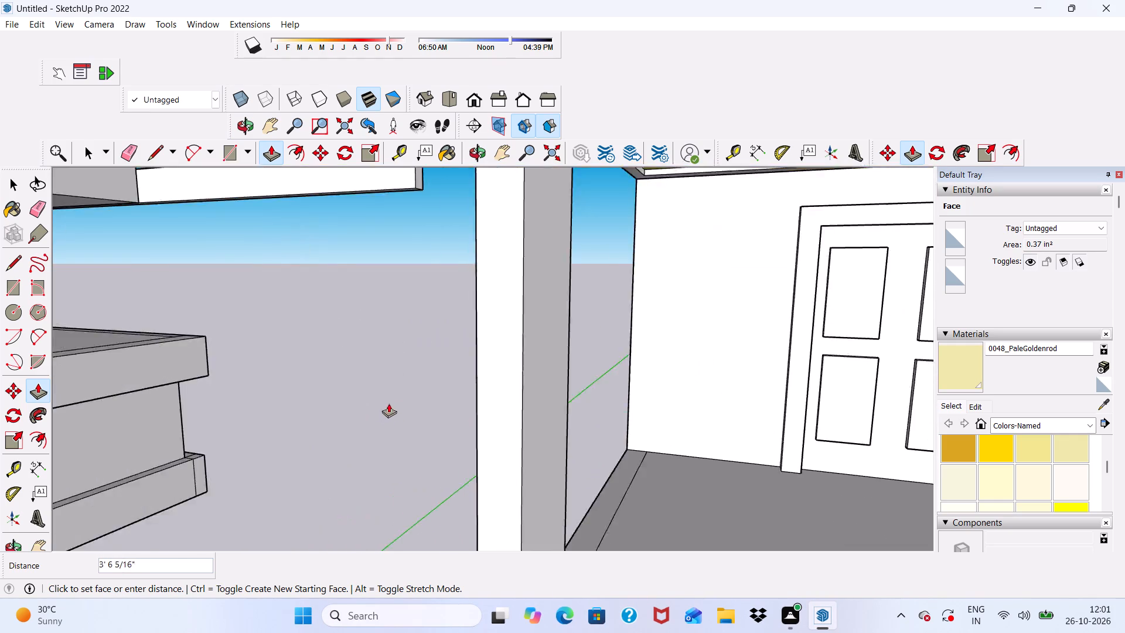
{"action": "scroll", "coordinate": [374, 401], "scroll_direction": "down", "scroll_amount": 4}
{"action": "scroll", "coordinate": [343, 389], "scroll_direction": "up", "scroll_amount": 8}
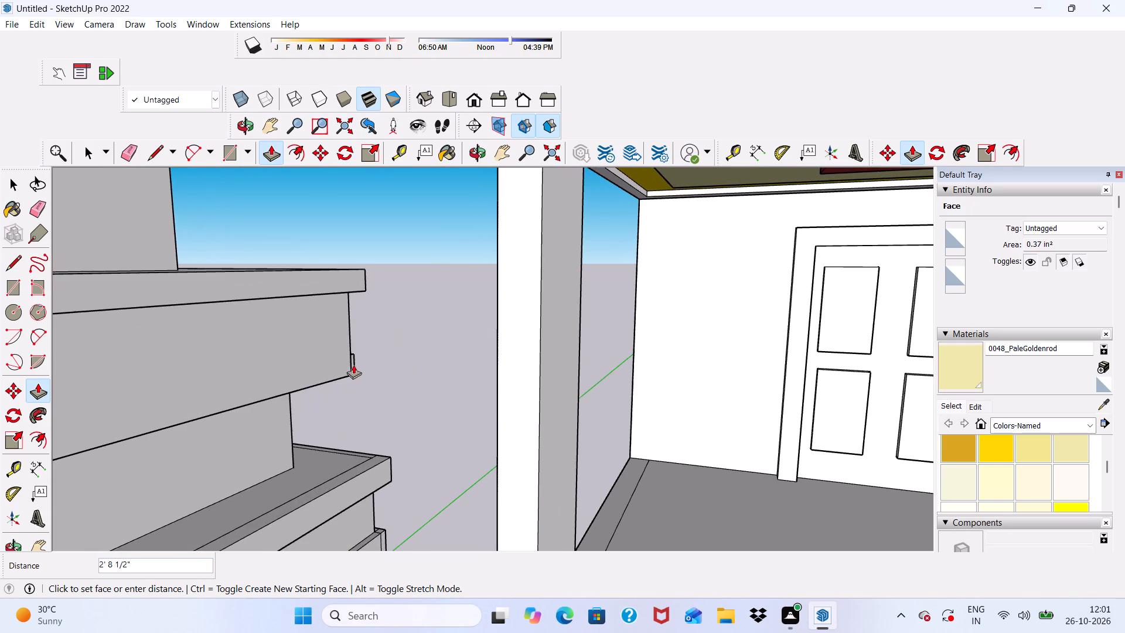
{"action": "scroll", "coordinate": [359, 362], "scroll_direction": "up", "scroll_amount": 1}
{"action": "left_click", "coordinate": [357, 358]}
Extend the lower trim strip's new inner end face along the top collar's last bare side about 1' 8 5/8" to the corner.
{"action": "scroll", "coordinate": [347, 360], "scroll_direction": "up", "scroll_amount": 2}
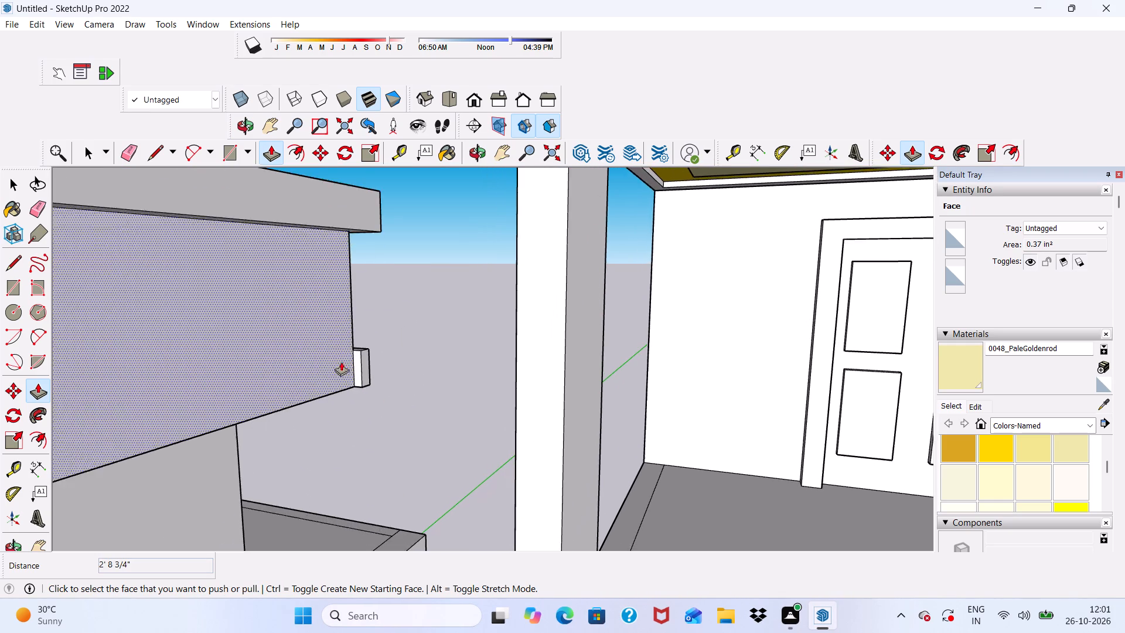
{"action": "scroll", "coordinate": [341, 362], "scroll_direction": "up", "scroll_amount": 10}
{"action": "left_click", "coordinate": [359, 363]}
{"action": "scroll", "coordinate": [264, 369], "scroll_direction": "down", "scroll_amount": 5}
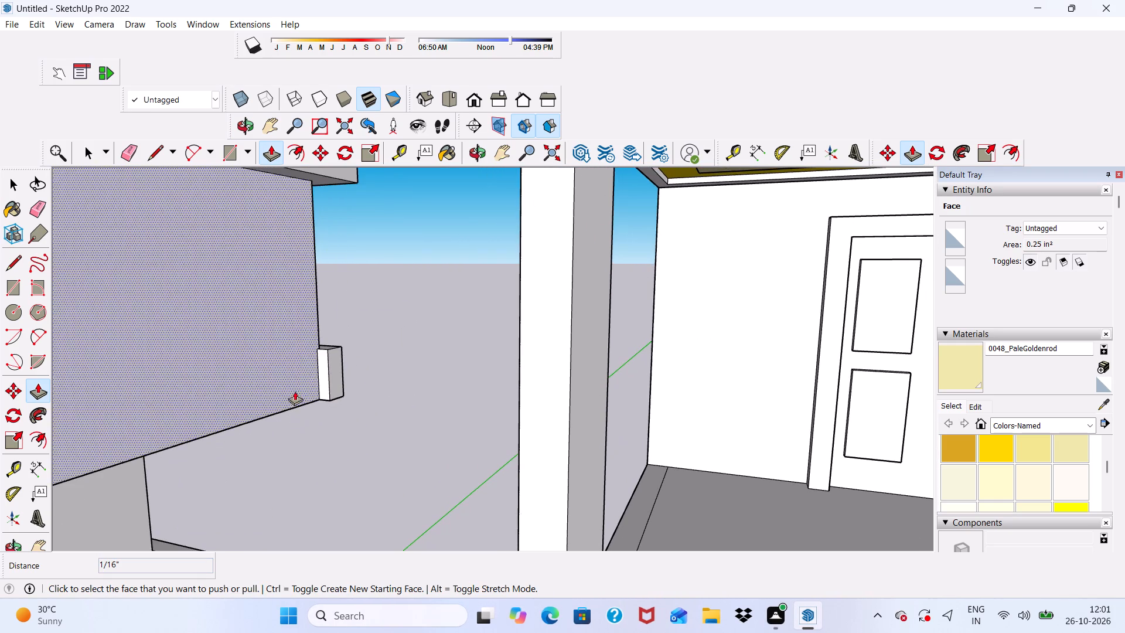
{"action": "scroll", "coordinate": [319, 366], "scroll_direction": "up", "scroll_amount": 7}
{"action": "left_click", "coordinate": [322, 364]}
{"action": "scroll", "coordinate": [262, 367], "scroll_direction": "down", "scroll_amount": 5}
{"action": "scroll", "coordinate": [373, 316], "scroll_direction": "down", "scroll_amount": 4}
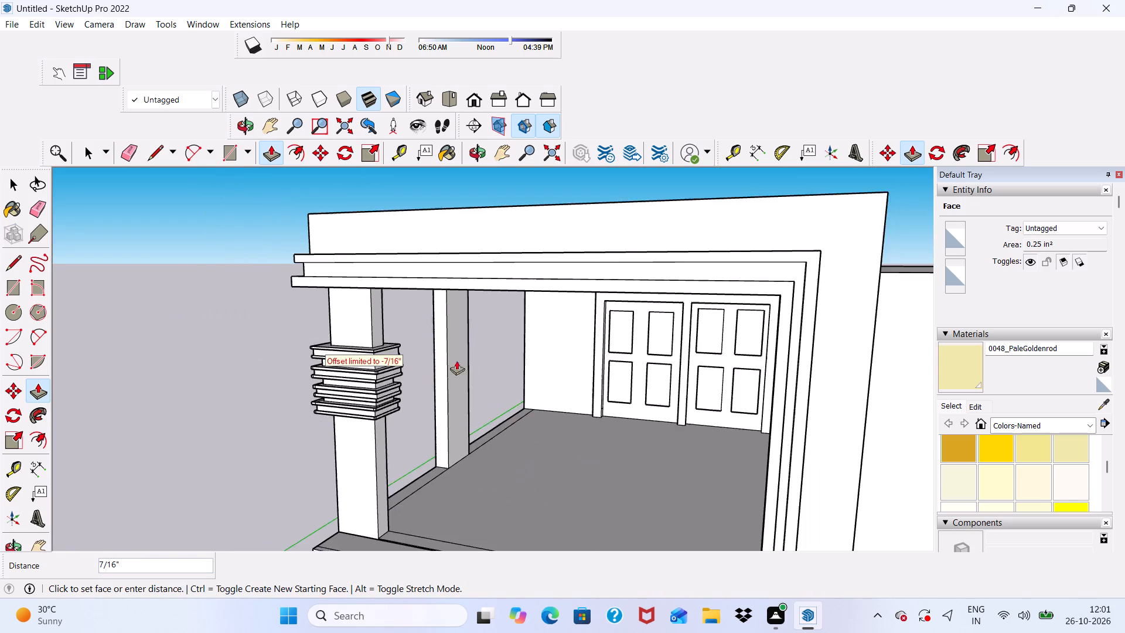
{"action": "scroll", "coordinate": [456, 360], "scroll_direction": "down", "scroll_amount": 7}
{"action": "scroll", "coordinate": [337, 382], "scroll_direction": "up", "scroll_amount": 5}
{"action": "scroll", "coordinate": [430, 352], "scroll_direction": "up", "scroll_amount": 3}
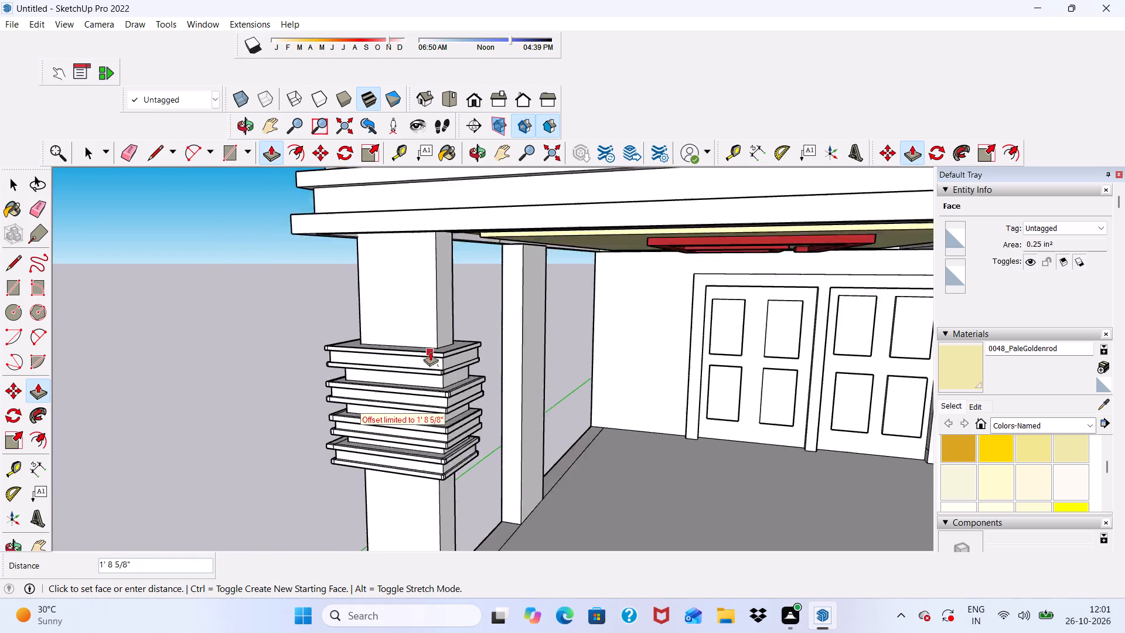
{"action": "scroll", "coordinate": [430, 352], "scroll_direction": "up", "scroll_amount": 10}
{"action": "scroll", "coordinate": [446, 370], "scroll_direction": "up", "scroll_amount": 14}
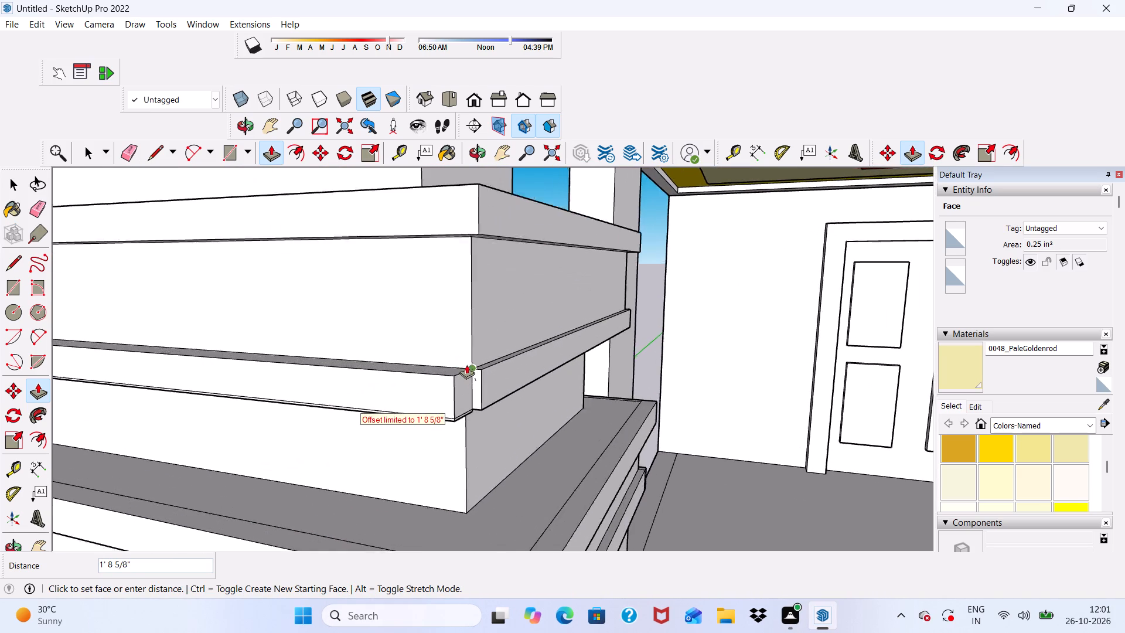
{"action": "scroll", "coordinate": [466, 365], "scroll_direction": "up", "scroll_amount": 6}
{"action": "left_click", "coordinate": [473, 378]}
Pull the lower trim strip's open end about 1/4" outward, flush with the adjoining strip's outer face.
{"action": "scroll", "coordinate": [459, 401], "scroll_direction": "up", "scroll_amount": 1}
{"action": "left_click", "coordinate": [454, 403]}
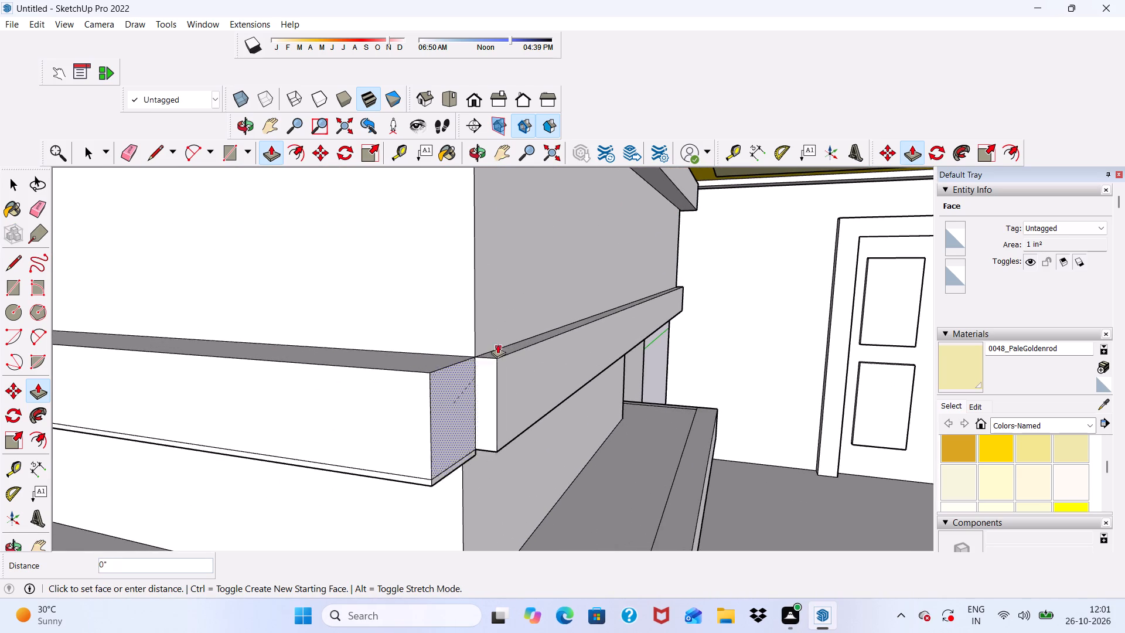
{"action": "left_click", "coordinate": [500, 357]}
Level the undersides of the top collar's lower trim strips at two corners with Push/Pull offsets of 1/16".
{"action": "middle_click_drag", "start_coordinate": [502, 387], "coordinate": [435, 423]}
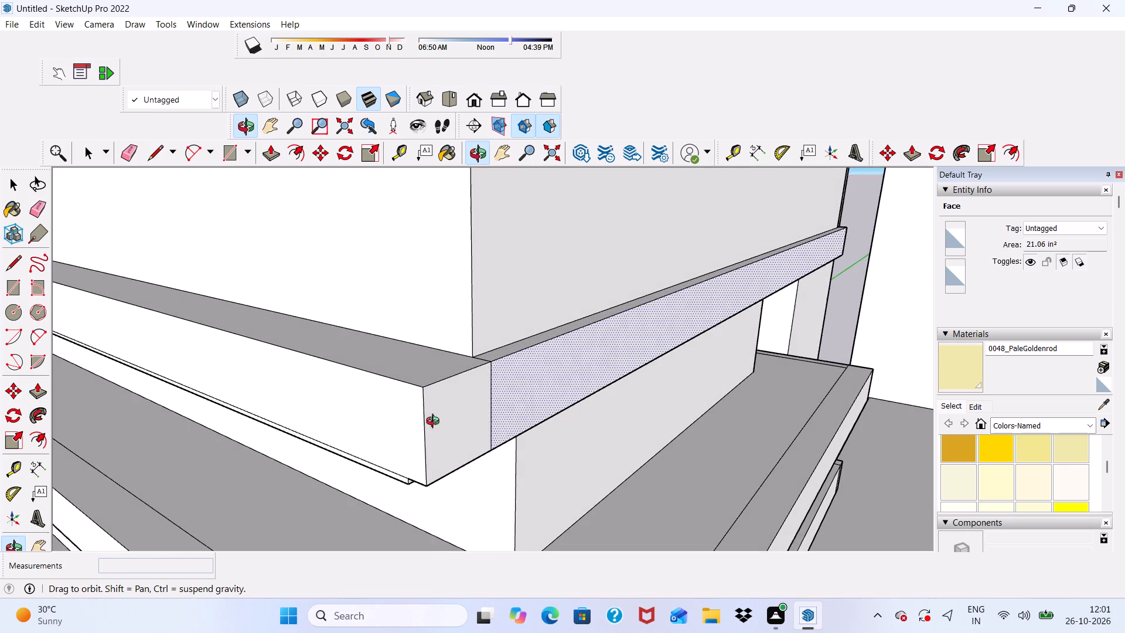
{"action": "middle_click_drag", "start_coordinate": [435, 423], "coordinate": [435, 425]}
{"action": "middle_click_drag", "start_coordinate": [415, 456], "coordinate": [462, 236]}
{"action": "scroll", "coordinate": [415, 411], "scroll_direction": "up", "scroll_amount": 2}
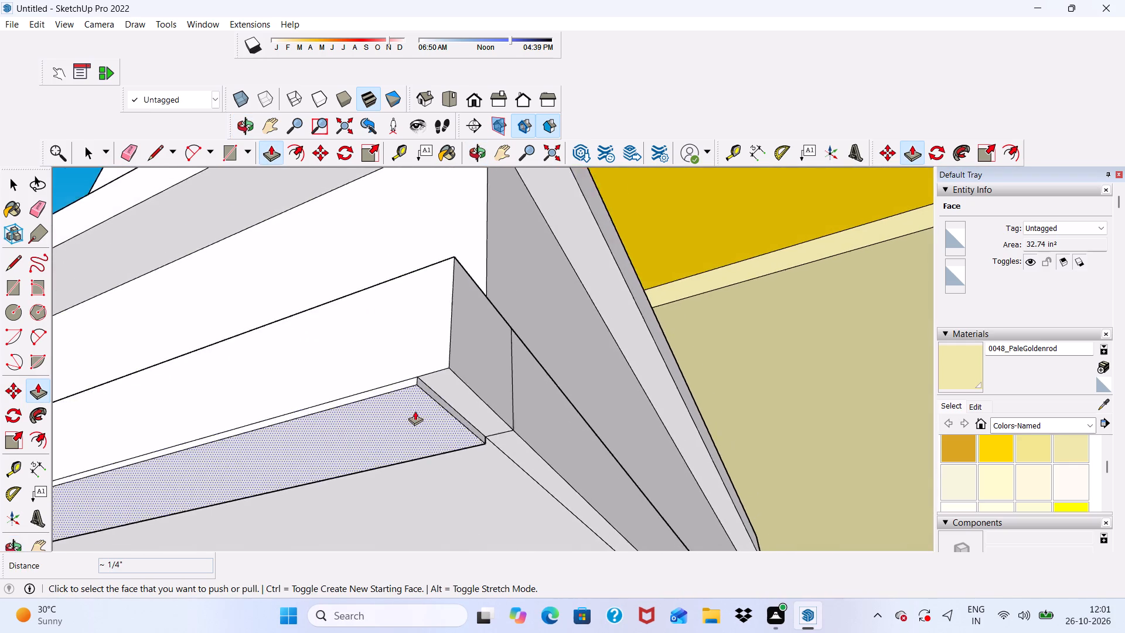
{"action": "scroll", "coordinate": [415, 411], "scroll_direction": "up", "scroll_amount": 6}
{"action": "left_click", "coordinate": [442, 358]}
{"action": "left_click", "coordinate": [377, 399]}
{"action": "scroll", "coordinate": [387, 391], "scroll_direction": "down", "scroll_amount": 2}
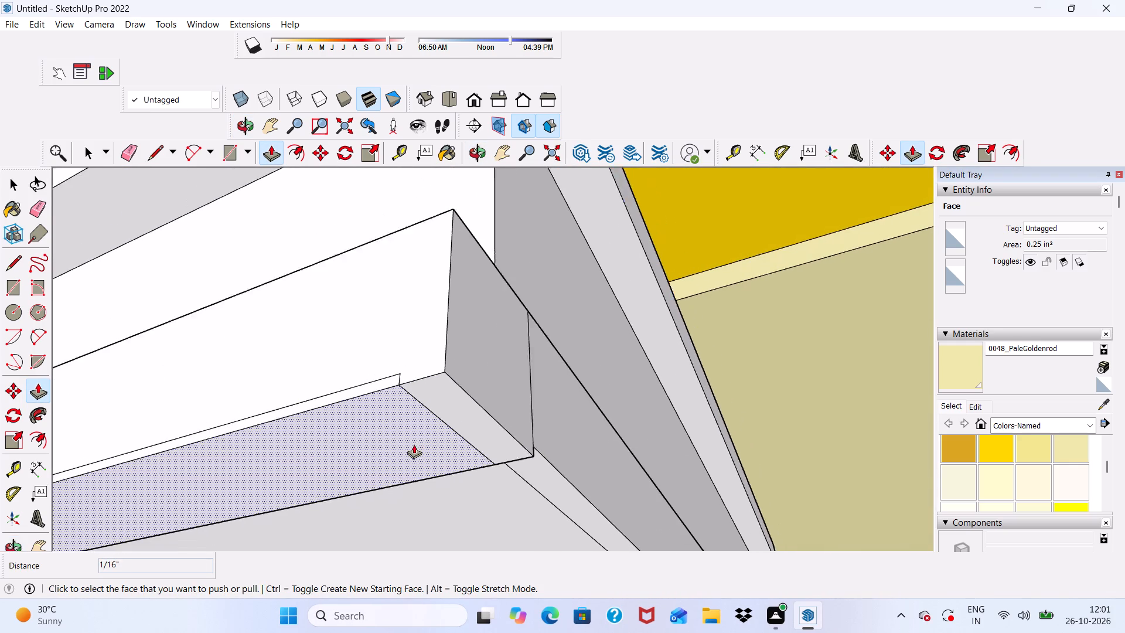
{"action": "scroll", "coordinate": [414, 444], "scroll_direction": "down", "scroll_amount": 2}
{"action": "middle_click_drag", "start_coordinate": [438, 437], "coordinate": [208, 454]}
{"action": "scroll", "coordinate": [587, 458], "scroll_direction": "up", "scroll_amount": 10}
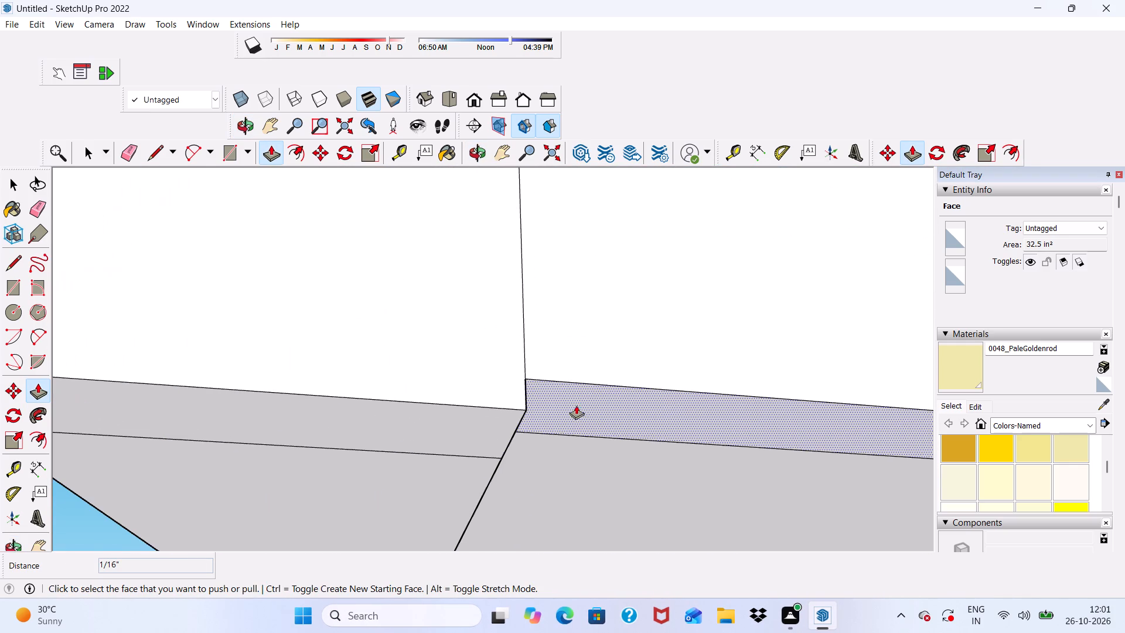
{"action": "left_click", "coordinate": [575, 400]}
{"action": "left_click", "coordinate": [448, 428]}
Erase the vertical seam edge near the end of the second collar's upper trim strip.
{"action": "scroll", "coordinate": [367, 438], "scroll_direction": "down", "scroll_amount": 14}
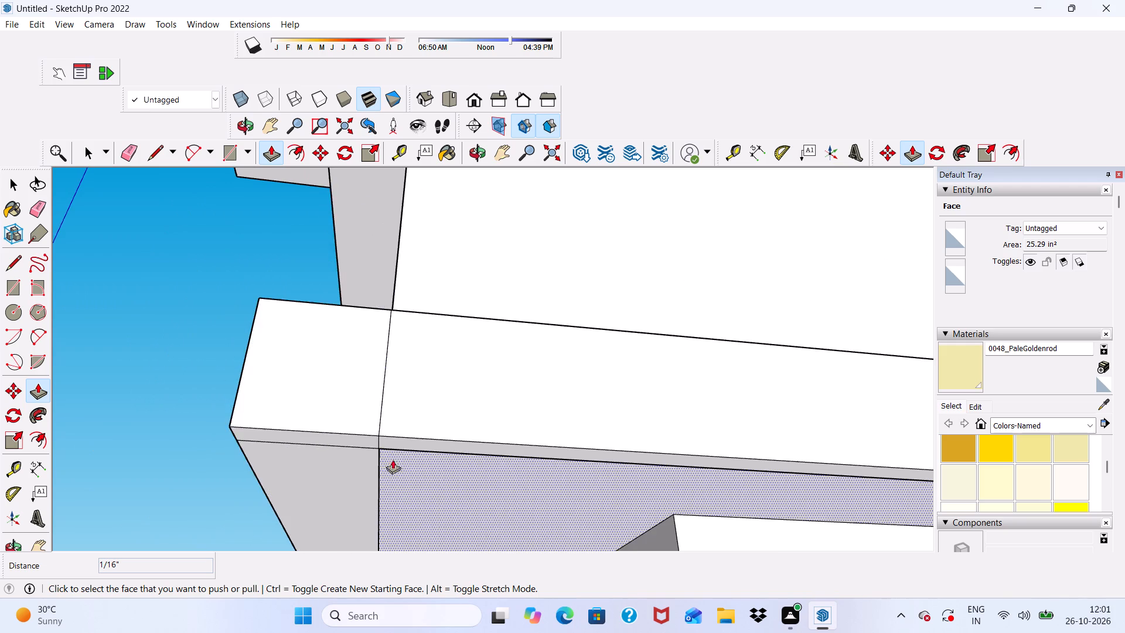
{"action": "scroll", "coordinate": [435, 468], "scroll_direction": "down", "scroll_amount": 16}
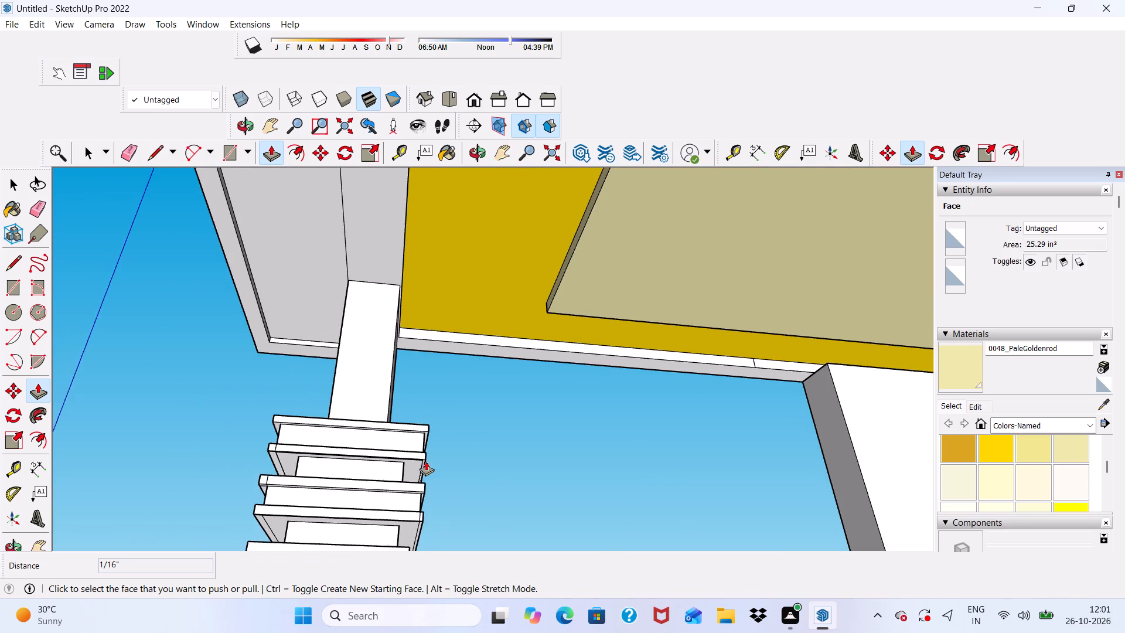
{"action": "scroll", "coordinate": [429, 464], "scroll_direction": "up", "scroll_amount": 5}
{"action": "scroll", "coordinate": [432, 447], "scroll_direction": "down", "scroll_amount": 4}
{"action": "scroll", "coordinate": [410, 462], "scroll_direction": "up", "scroll_amount": 14}
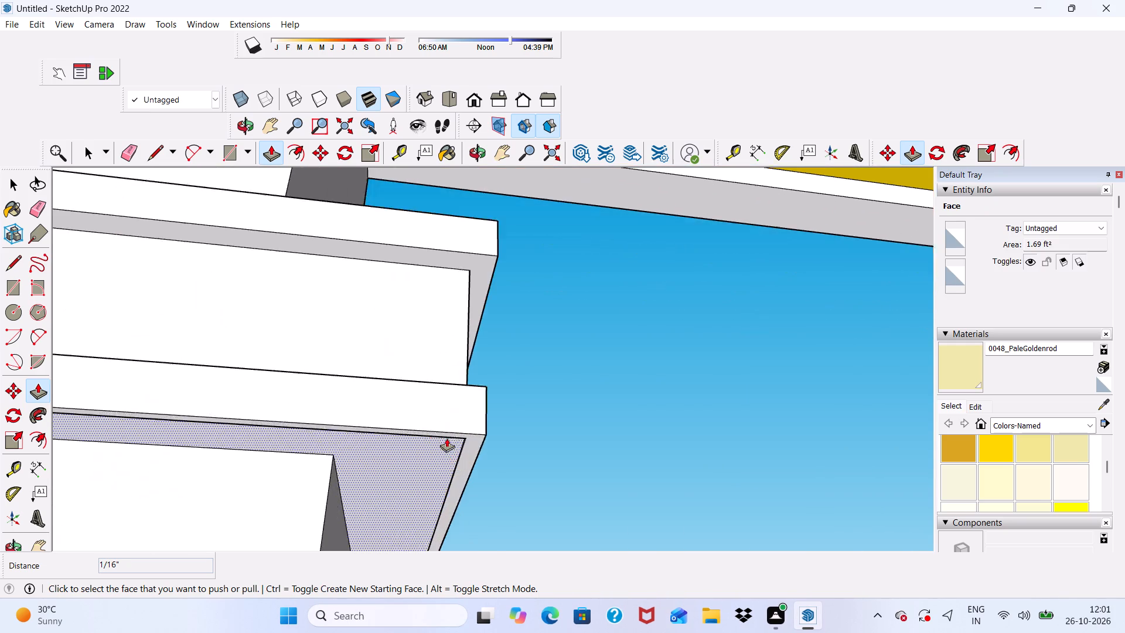
{"action": "scroll", "coordinate": [444, 448], "scroll_direction": "down", "scroll_amount": 1}
{"action": "middle_click_drag", "start_coordinate": [444, 448], "coordinate": [43, 420]}
{"action": "middle_click_drag", "start_coordinate": [288, 330], "coordinate": [503, 467]}
{"action": "scroll", "coordinate": [417, 332], "scroll_direction": "down", "scroll_amount": 4}
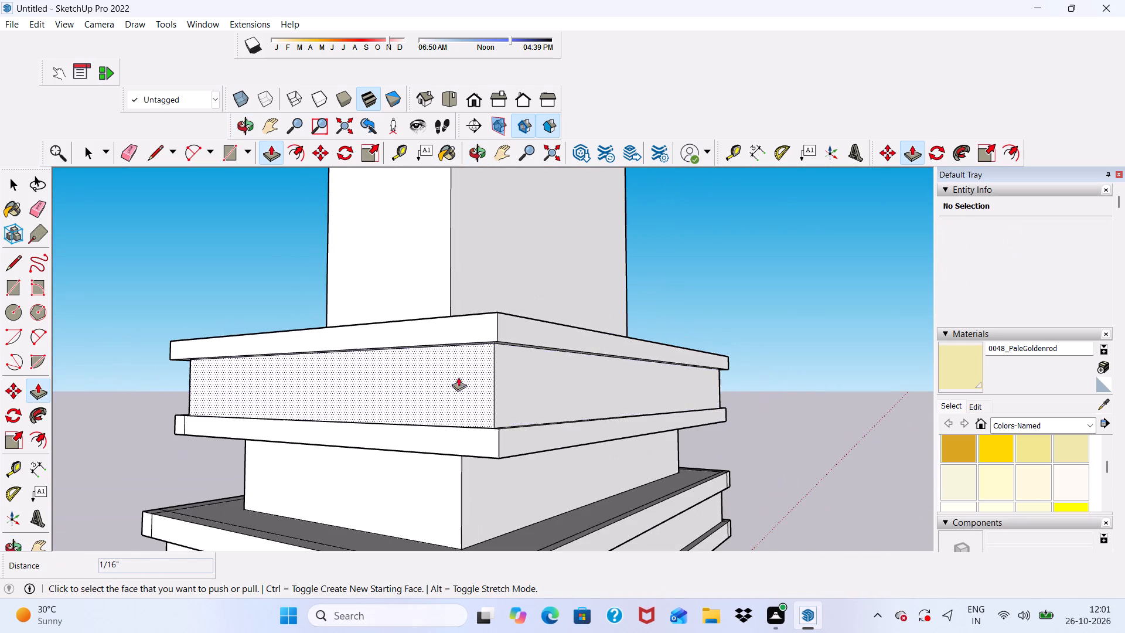
{"action": "left_click", "coordinate": [121, 144]}
{"action": "scroll", "coordinate": [429, 282], "scroll_direction": "down", "scroll_amount": 1}
{"action": "middle_click_drag", "start_coordinate": [429, 285], "coordinate": [456, 382]}
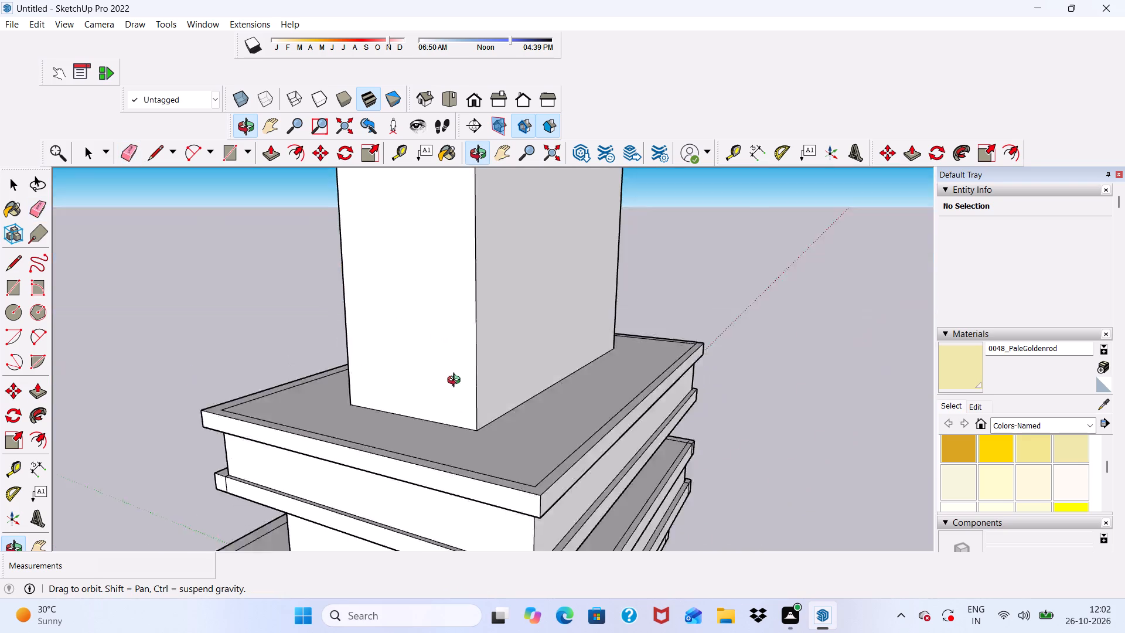
{"action": "middle_click_drag", "start_coordinate": [456, 382], "coordinate": [291, 175]}
{"action": "scroll", "coordinate": [149, 326], "scroll_direction": "up", "scroll_amount": 4}
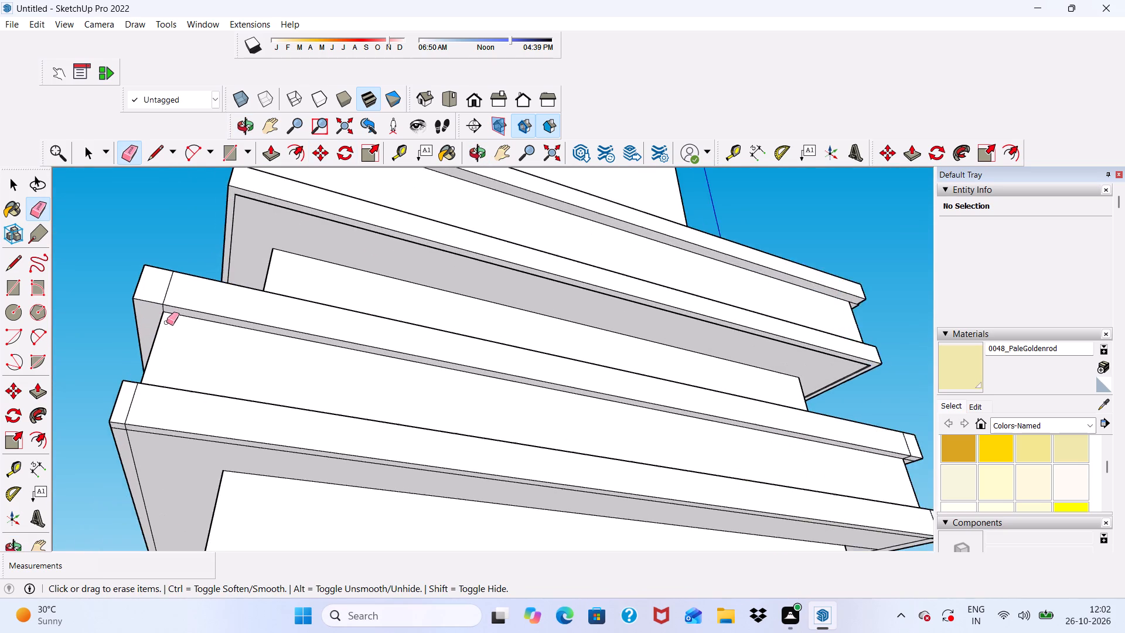
{"action": "scroll", "coordinate": [166, 322], "scroll_direction": "up", "scroll_amount": 6}
{"action": "left_click_drag", "start_coordinate": [165, 277], "coordinate": [197, 292]}
{"action": "scroll", "coordinate": [200, 307], "scroll_direction": "down", "scroll_amount": 1}
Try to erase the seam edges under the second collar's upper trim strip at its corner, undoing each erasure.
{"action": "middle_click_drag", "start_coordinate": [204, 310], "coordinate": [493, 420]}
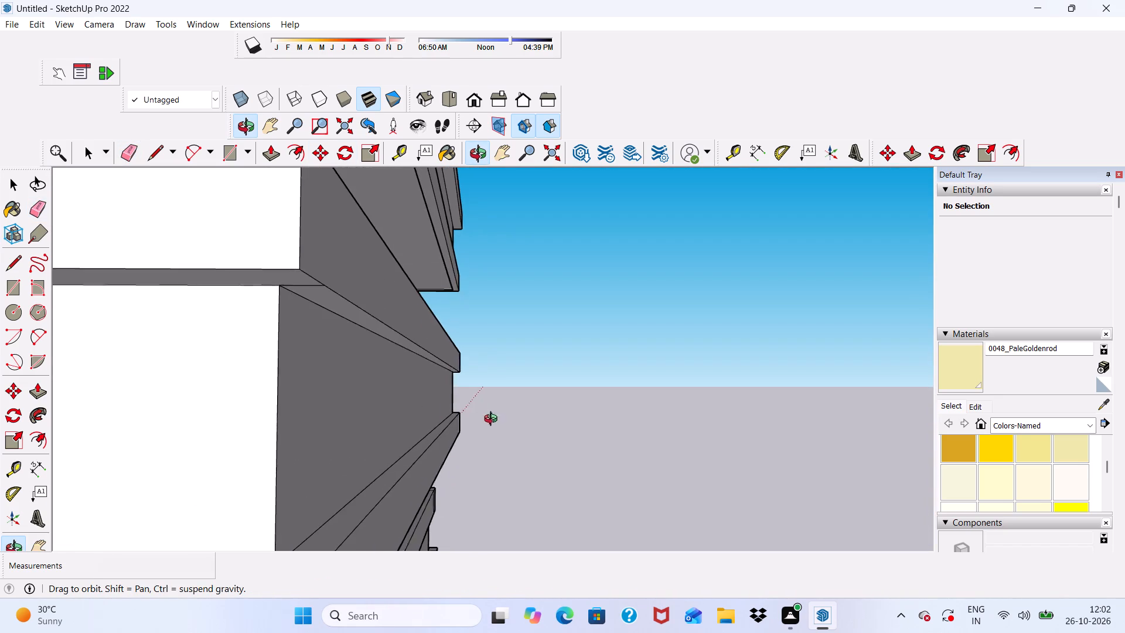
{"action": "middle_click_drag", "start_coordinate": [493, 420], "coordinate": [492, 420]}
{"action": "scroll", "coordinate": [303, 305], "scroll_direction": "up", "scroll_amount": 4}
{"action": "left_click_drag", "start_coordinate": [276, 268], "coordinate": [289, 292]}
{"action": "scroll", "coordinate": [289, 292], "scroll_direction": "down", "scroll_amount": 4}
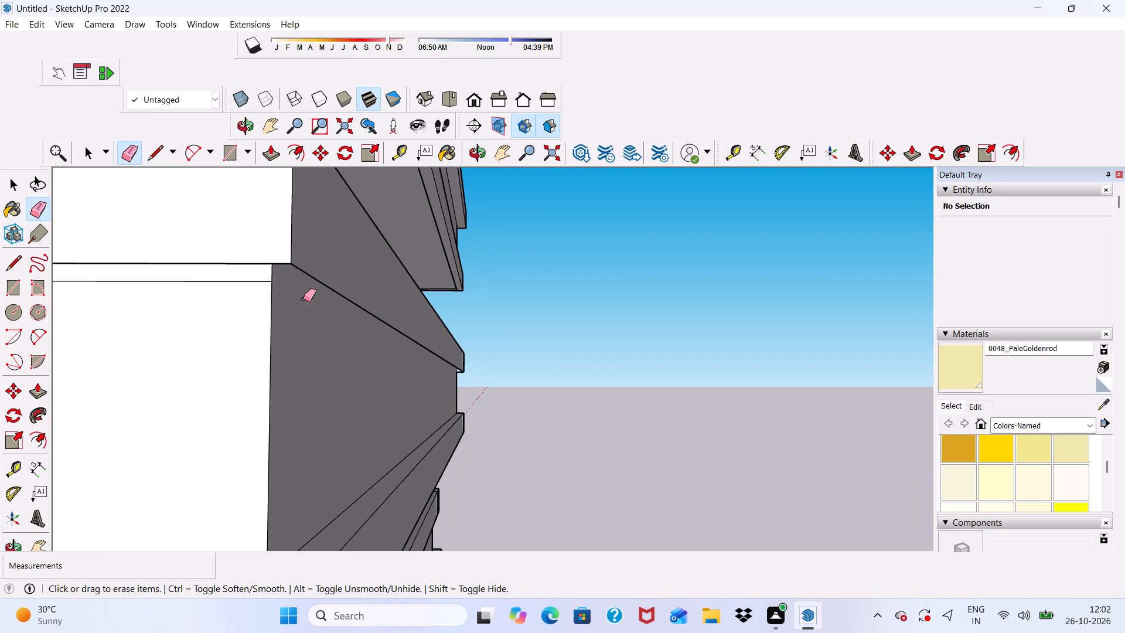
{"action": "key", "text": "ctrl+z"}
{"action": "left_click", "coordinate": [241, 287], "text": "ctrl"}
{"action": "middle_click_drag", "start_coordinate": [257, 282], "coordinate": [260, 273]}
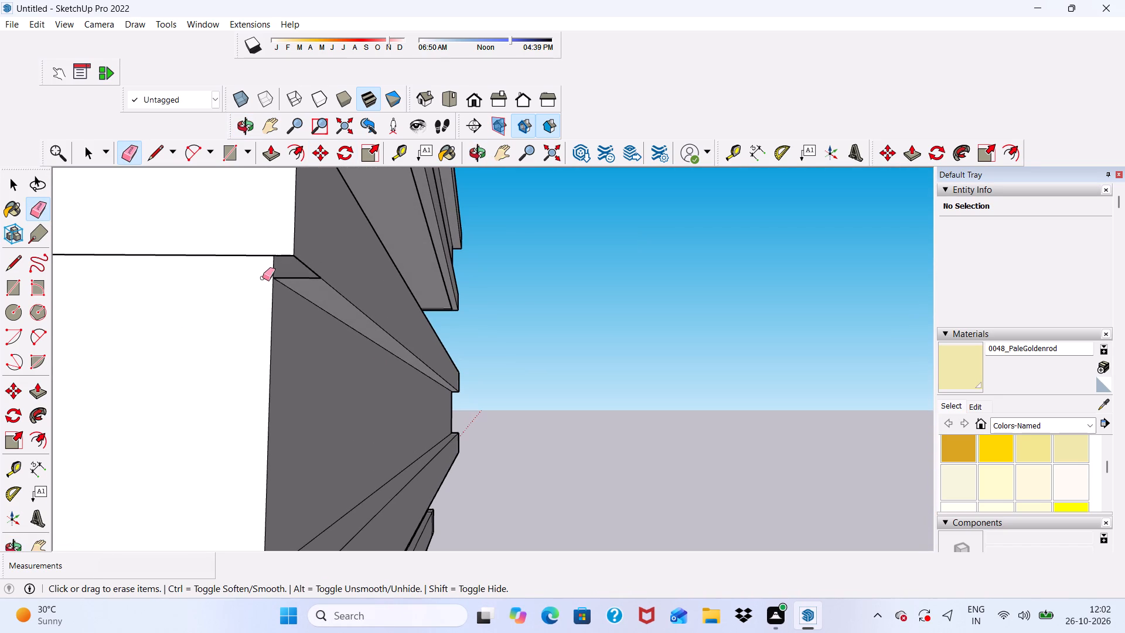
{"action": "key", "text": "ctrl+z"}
Erase the short seam edge on the underside corner of the second collar's upper trim strip.
{"action": "scroll", "coordinate": [270, 295], "scroll_direction": "up", "scroll_amount": 5}
{"action": "scroll", "coordinate": [294, 254], "scroll_direction": "up", "scroll_amount": 1}
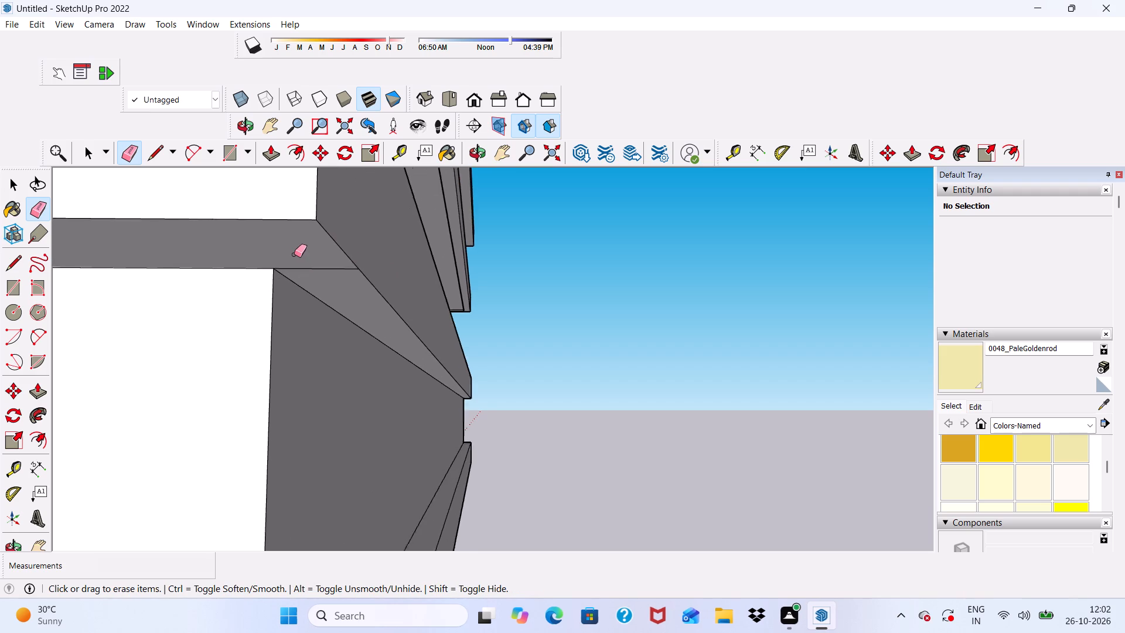
{"action": "scroll", "coordinate": [294, 254], "scroll_direction": "up", "scroll_amount": 2}
{"action": "left_click_drag", "start_coordinate": [295, 254], "coordinate": [305, 271]}
{"action": "scroll", "coordinate": [305, 273], "scroll_direction": "down", "scroll_amount": 12}
{"action": "middle_click_drag", "start_coordinate": [396, 428], "coordinate": [316, 516]}
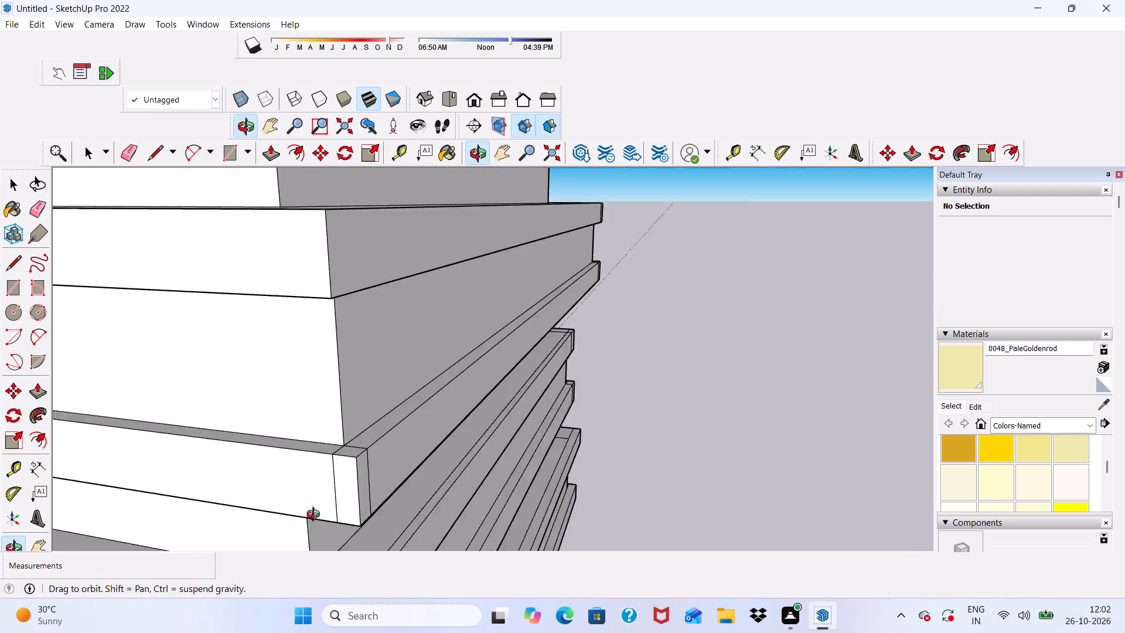
Erase the seam edges on the top and front faces of the second collar's lower trim strip at its corner.
{"action": "middle_click_drag", "start_coordinate": [316, 516], "coordinate": [256, 532]}
{"action": "scroll", "coordinate": [357, 401], "scroll_direction": "up", "scroll_amount": 15}
{"action": "left_click_drag", "start_coordinate": [330, 434], "coordinate": [378, 452]}
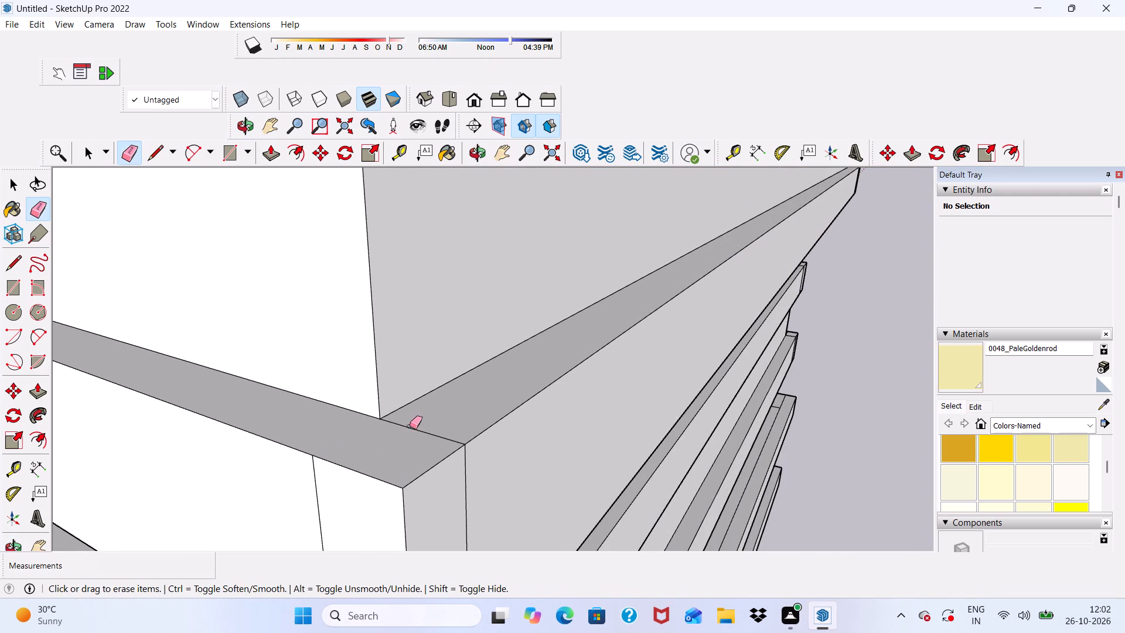
{"action": "left_click_drag", "start_coordinate": [411, 426], "coordinate": [421, 445]}
{"action": "left_click_drag", "start_coordinate": [459, 478], "coordinate": [487, 492]}
{"action": "scroll", "coordinate": [337, 519], "scroll_direction": "up", "scroll_amount": 4}
{"action": "left_click_drag", "start_coordinate": [315, 472], "coordinate": [302, 488]}
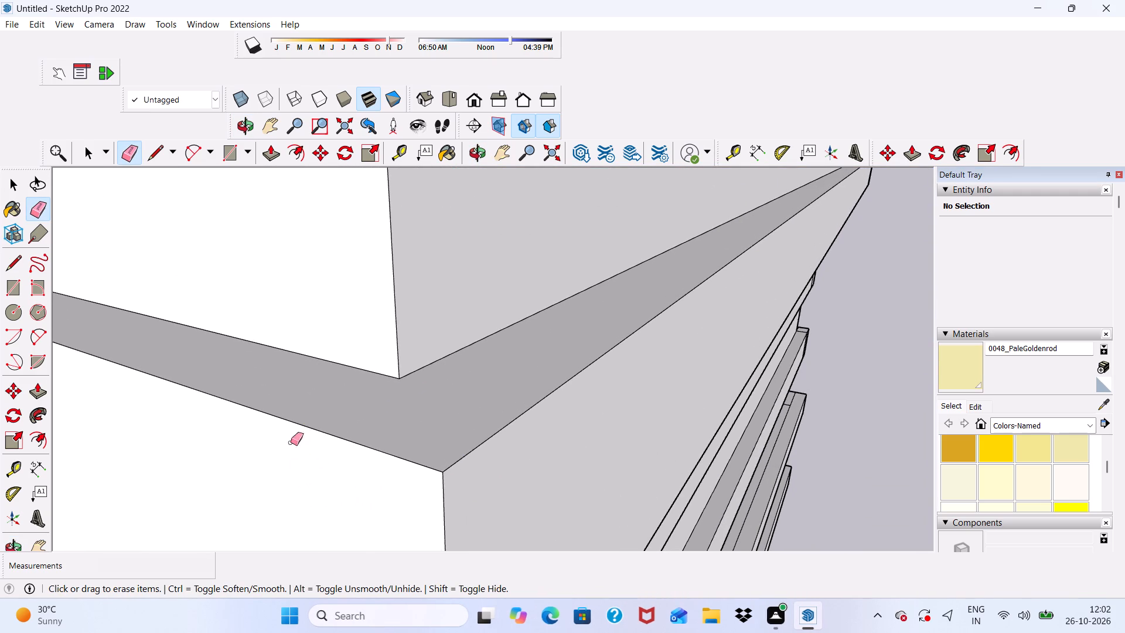
Erase the crossing seam edges on the underside of the second collar's lower trim strip at the same corner.
{"action": "scroll", "coordinate": [288, 389], "scroll_direction": "down", "scroll_amount": 10}
{"action": "middle_click_drag", "start_coordinate": [503, 435], "coordinate": [434, 204]}
{"action": "scroll", "coordinate": [313, 537], "scroll_direction": "up", "scroll_amount": 1}
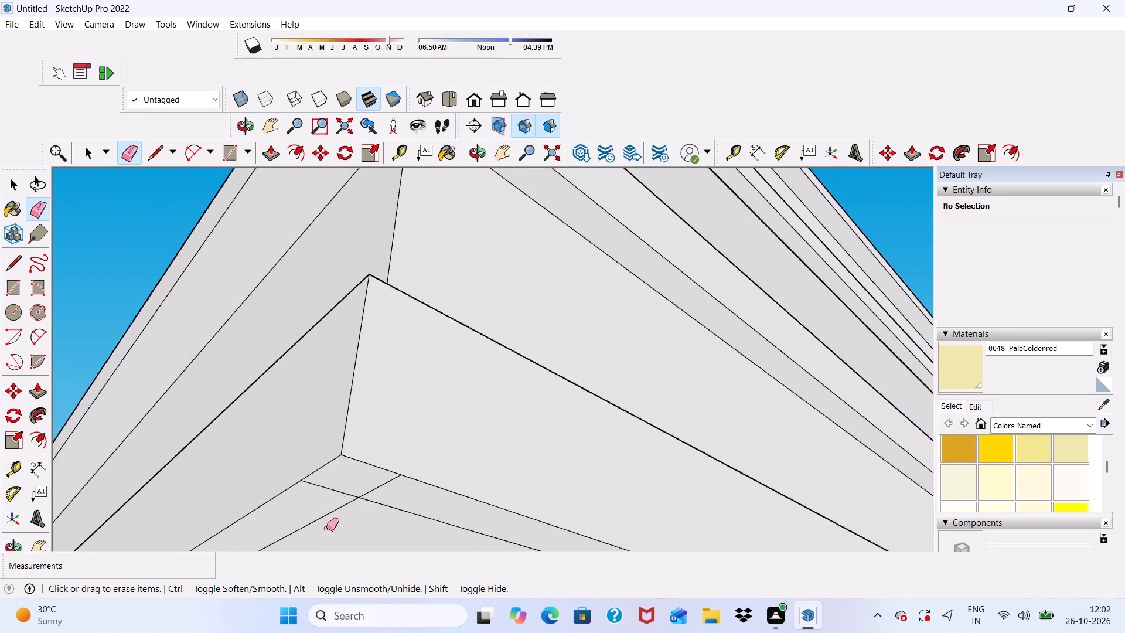
{"action": "scroll", "coordinate": [326, 528], "scroll_direction": "up", "scroll_amount": 7}
{"action": "left_click_drag", "start_coordinate": [343, 443], "coordinate": [350, 511]}
{"action": "left_click", "coordinate": [350, 511]}
{"action": "left_click_drag", "start_coordinate": [397, 466], "coordinate": [423, 508]}
{"action": "scroll", "coordinate": [294, 435], "scroll_direction": "down", "scroll_amount": 20}
{"action": "scroll", "coordinate": [294, 435], "scroll_direction": "down", "scroll_amount": 3}
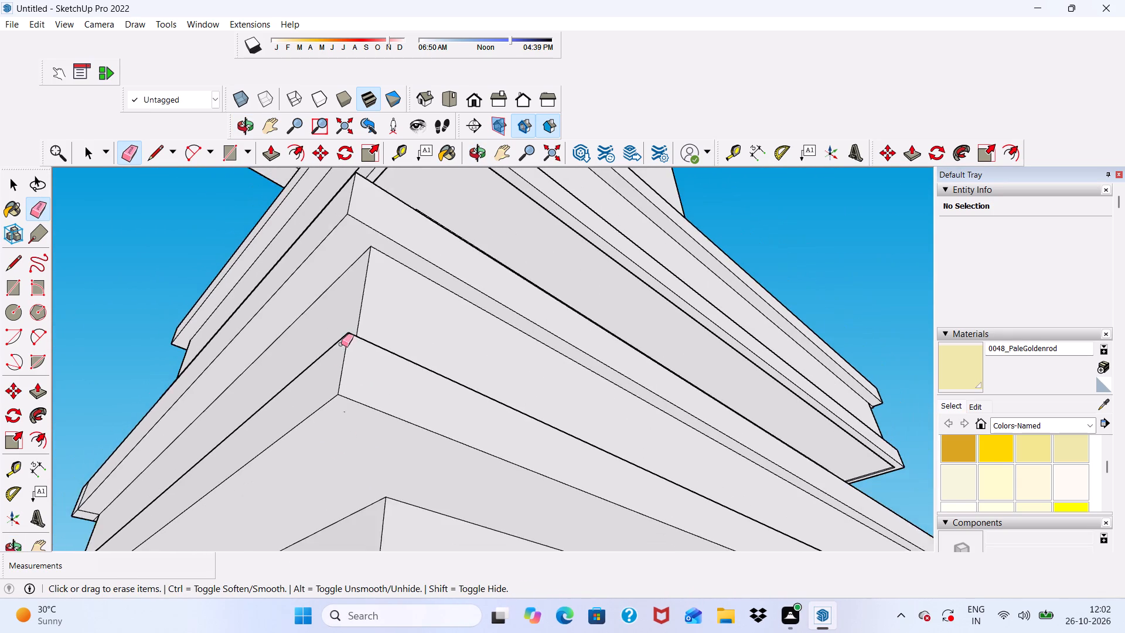
Erase the vertical seam edges on the third collar's upper trim strip at its corner.
{"action": "scroll", "coordinate": [341, 344], "scroll_direction": "down", "scroll_amount": 3}
{"action": "scroll", "coordinate": [430, 424], "scroll_direction": "down", "scroll_amount": 3}
{"action": "scroll", "coordinate": [329, 532], "scroll_direction": "up", "scroll_amount": 8}
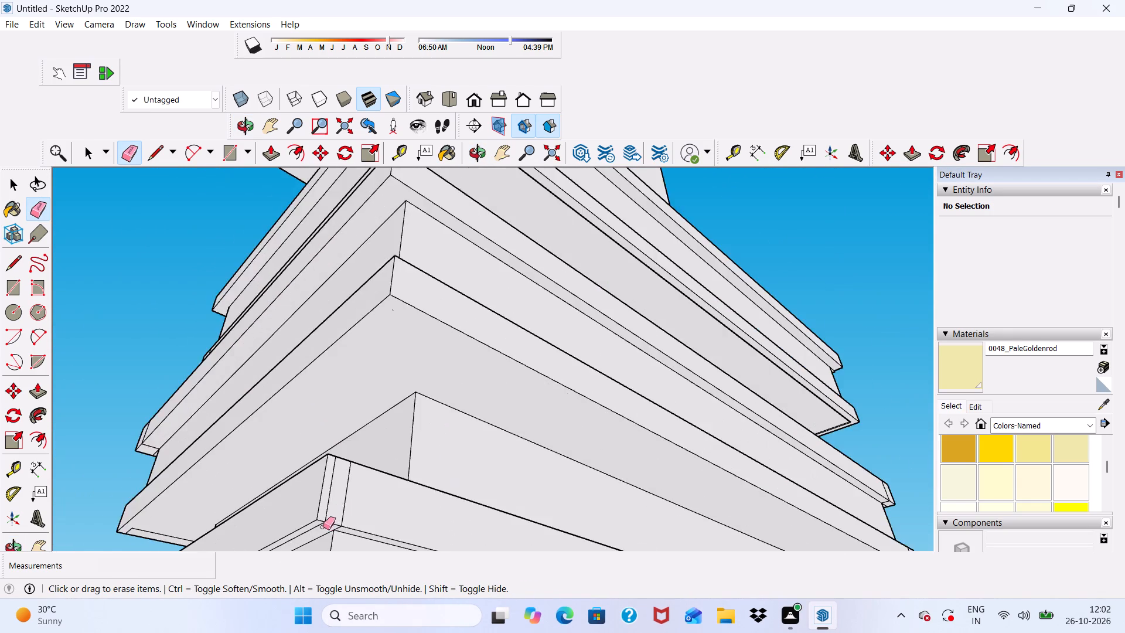
{"action": "scroll", "coordinate": [323, 527], "scroll_direction": "up", "scroll_amount": 9}
{"action": "scroll", "coordinate": [329, 483], "scroll_direction": "down", "scroll_amount": 1}
{"action": "left_click_drag", "start_coordinate": [334, 477], "coordinate": [391, 484]}
{"action": "scroll", "coordinate": [250, 401], "scroll_direction": "down", "scroll_amount": 5}
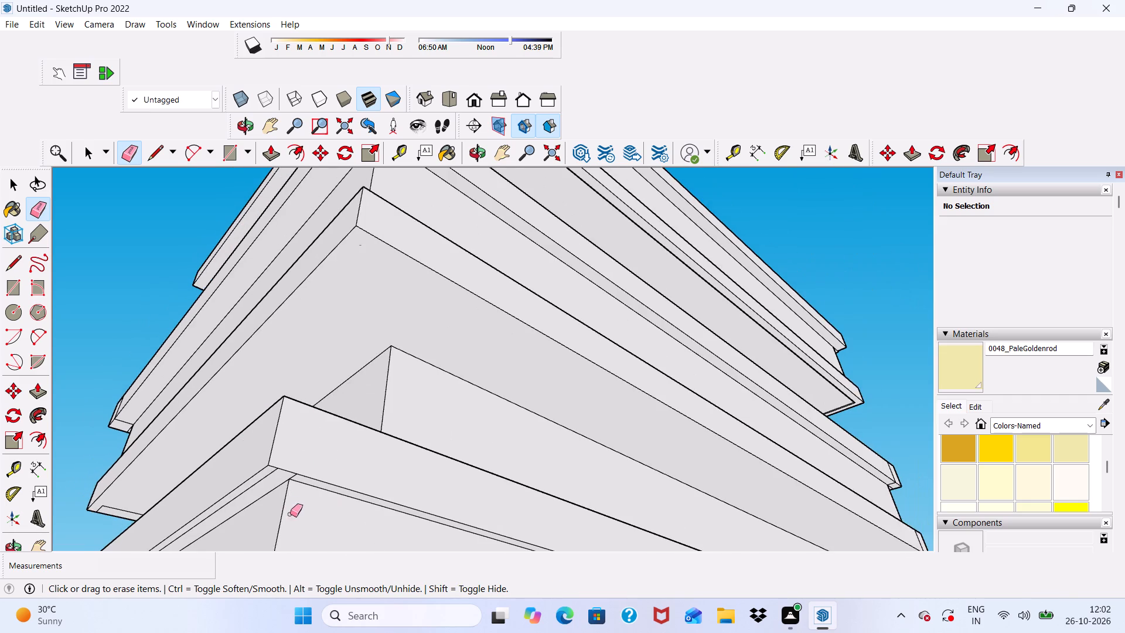
Erase the seam edges on the underside of the third collar's upper trim strip at that corner.
{"action": "middle_click_drag", "start_coordinate": [291, 514], "coordinate": [396, 440]}
{"action": "scroll", "coordinate": [268, 415], "scroll_direction": "up", "scroll_amount": 4}
{"action": "scroll", "coordinate": [250, 362], "scroll_direction": "up", "scroll_amount": 4}
{"action": "left_click_drag", "start_coordinate": [250, 344], "coordinate": [292, 368]}
{"action": "left_click_drag", "start_coordinate": [306, 371], "coordinate": [315, 381]}
{"action": "scroll", "coordinate": [314, 383], "scroll_direction": "down", "scroll_amount": 5}
Erase the seam edges on the top face of the third collar's upper trim strip around the corner.
{"action": "middle_click_drag", "start_coordinate": [364, 372], "coordinate": [299, 632]}
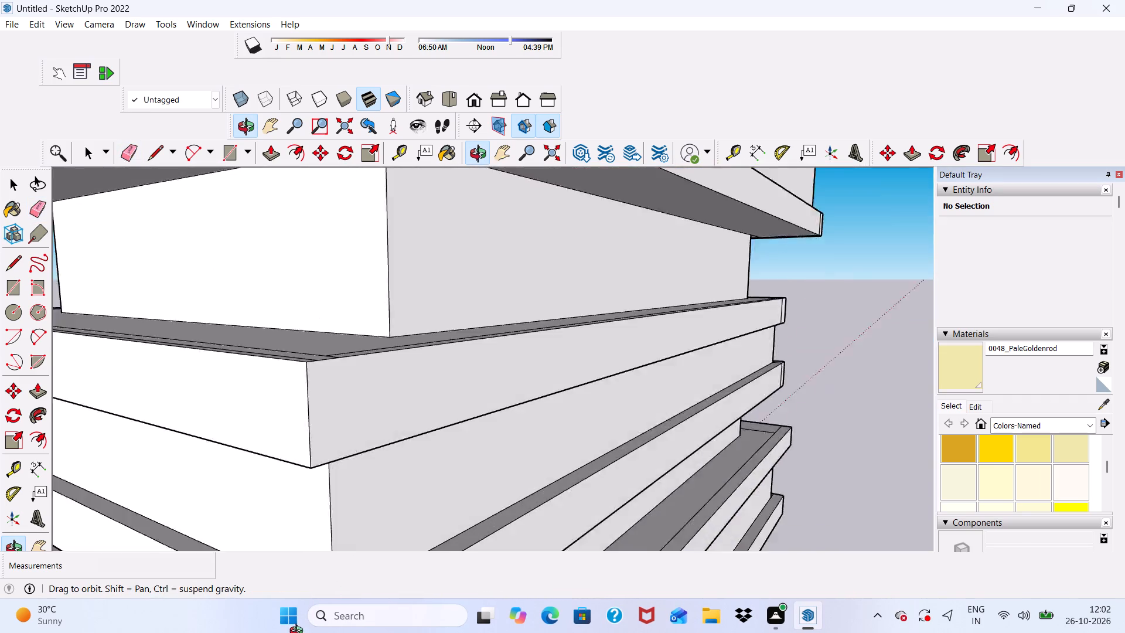
{"action": "middle_click_drag", "start_coordinate": [299, 632], "coordinate": [247, 632]}
{"action": "scroll", "coordinate": [352, 333], "scroll_direction": "up", "scroll_amount": 1}
{"action": "middle_click_drag", "start_coordinate": [352, 332], "coordinate": [329, 447]}
{"action": "scroll", "coordinate": [299, 348], "scroll_direction": "up", "scroll_amount": 7}
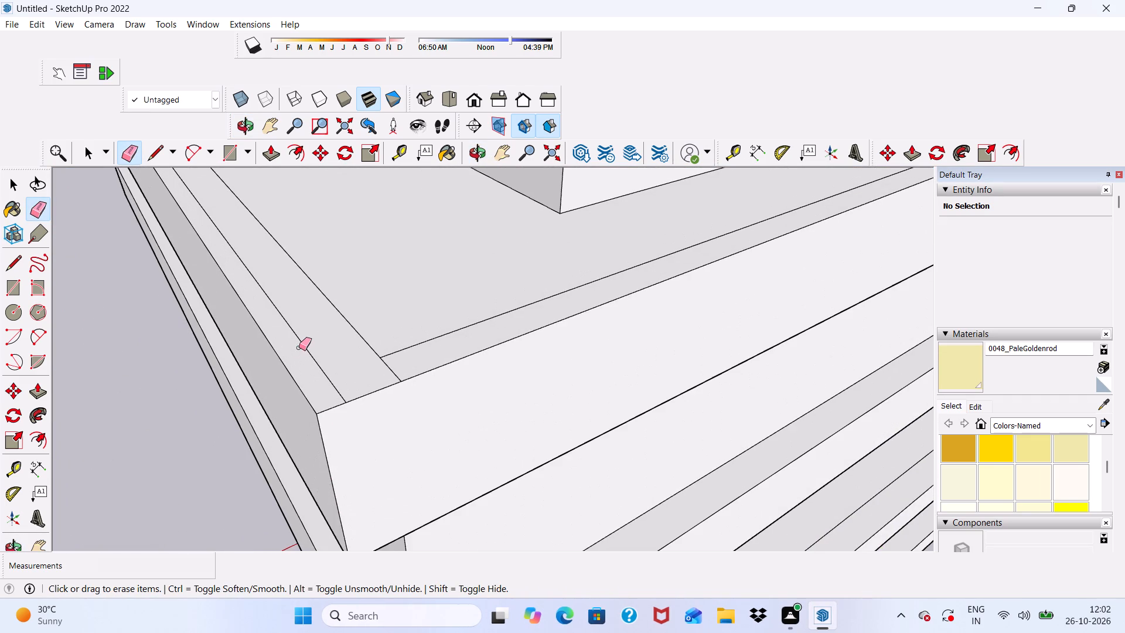
{"action": "left_click_drag", "start_coordinate": [299, 348], "coordinate": [411, 362]}
{"action": "left_click_drag", "start_coordinate": [386, 369], "coordinate": [383, 384]}
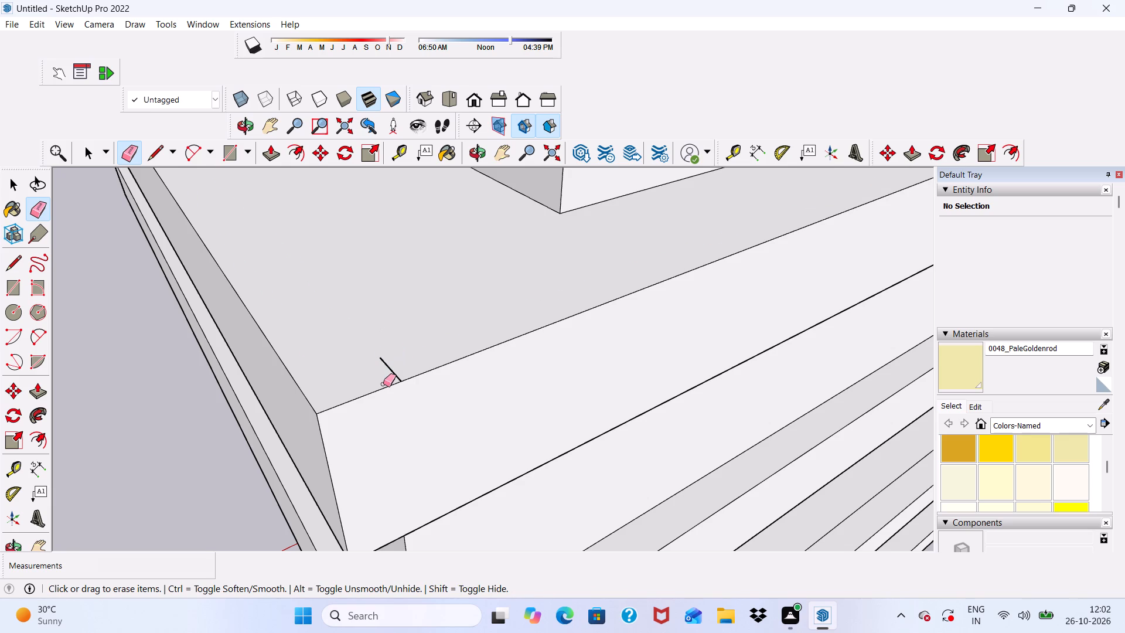
{"action": "left_click_drag", "start_coordinate": [383, 384], "coordinate": [385, 363]}
{"action": "scroll", "coordinate": [349, 346], "scroll_direction": "down", "scroll_amount": 18}
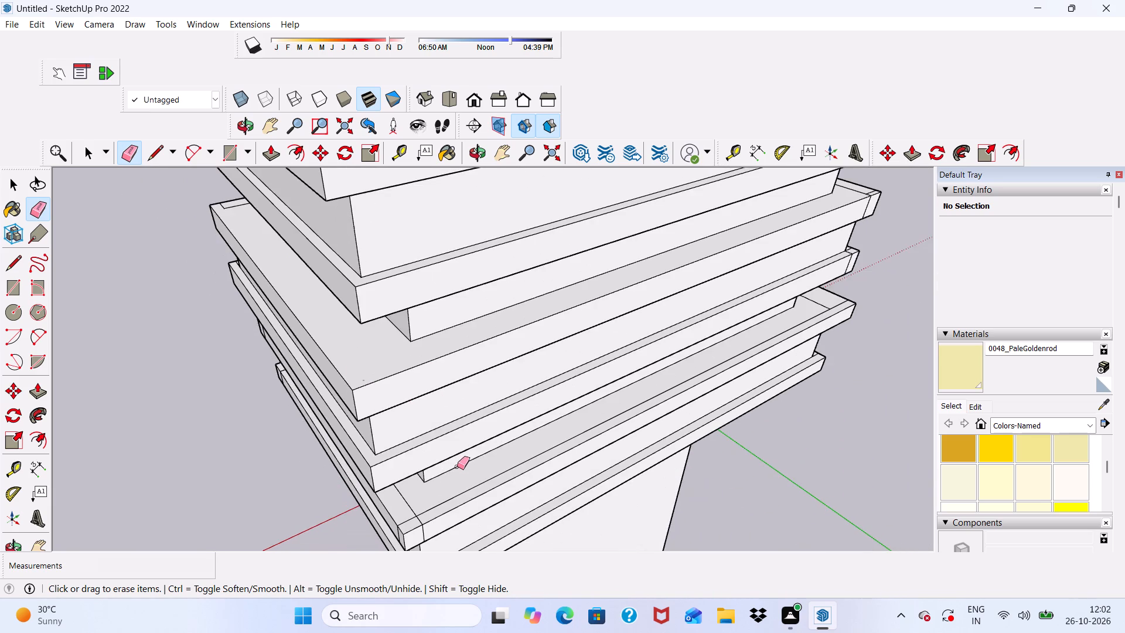
Erase the vertical and top-face seam edges of the third collar's lower trim strip at the adjacent column corner.
{"action": "middle_click_drag", "start_coordinate": [457, 467], "coordinate": [103, 382]}
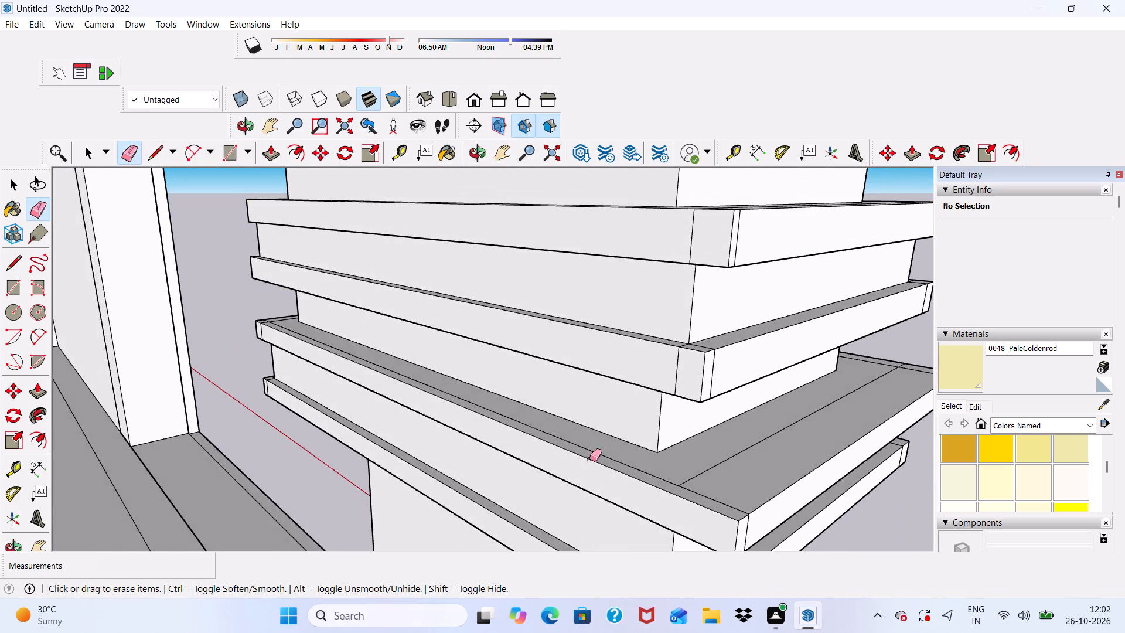
{"action": "scroll", "coordinate": [670, 375], "scroll_direction": "up", "scroll_amount": 15}
{"action": "left_click_drag", "start_coordinate": [676, 336], "coordinate": [665, 362]}
{"action": "scroll", "coordinate": [691, 307], "scroll_direction": "up", "scroll_amount": 5}
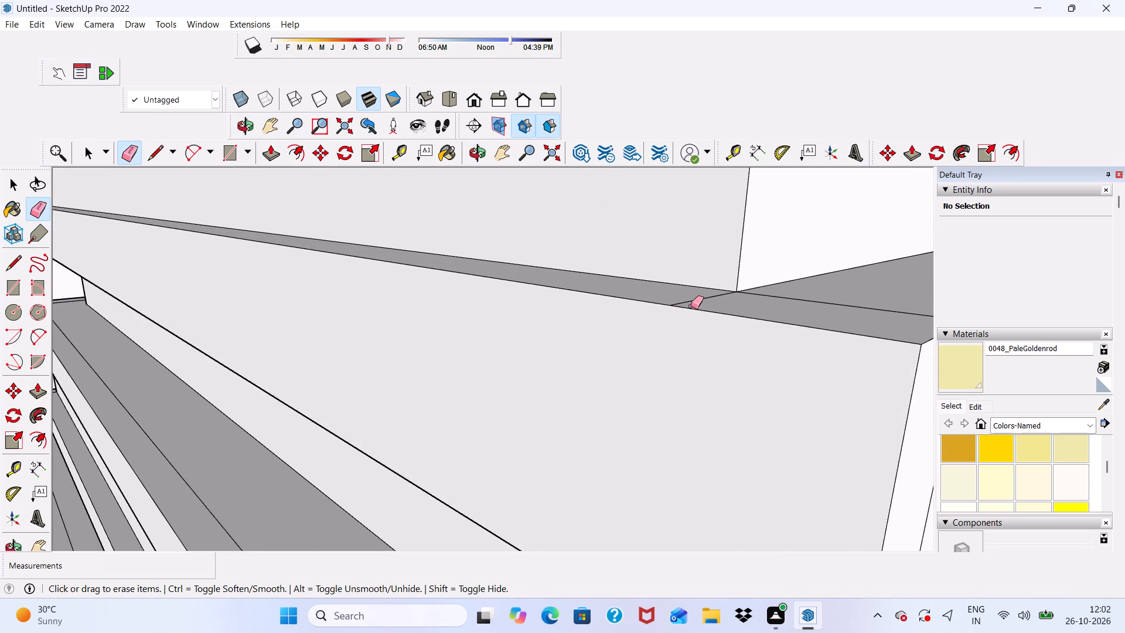
{"action": "left_click_drag", "start_coordinate": [691, 294], "coordinate": [727, 304]}
{"action": "left_click_drag", "start_coordinate": [798, 295], "coordinate": [795, 316]}
{"action": "scroll", "coordinate": [492, 291], "scroll_direction": "down", "scroll_amount": 6}
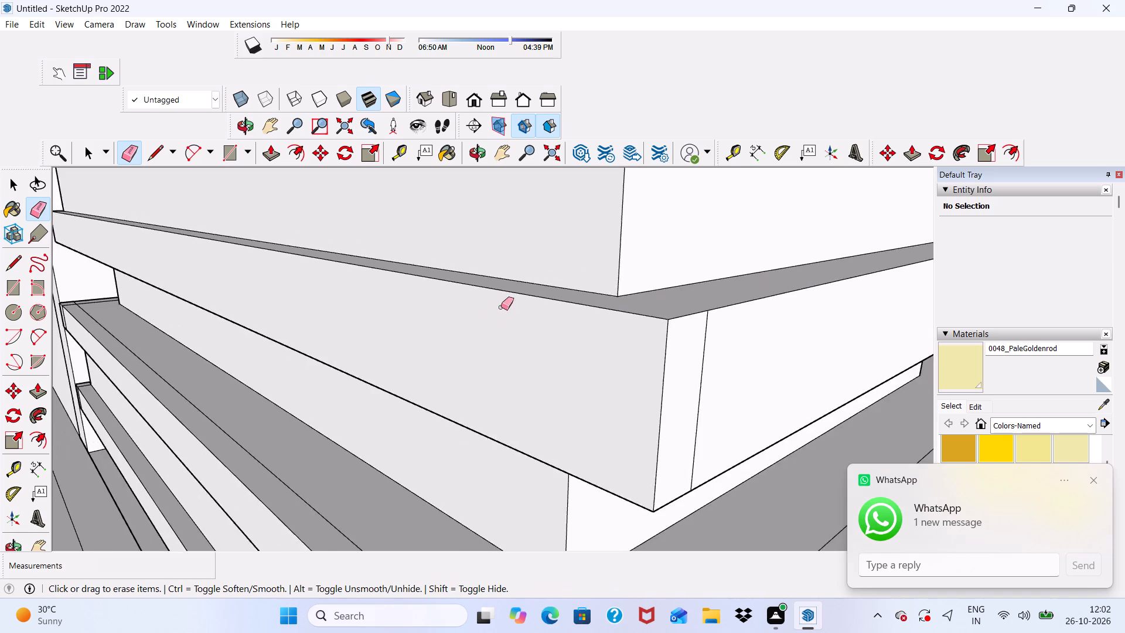
{"action": "scroll", "coordinate": [501, 307], "scroll_direction": "down", "scroll_amount": 4}
{"action": "scroll", "coordinate": [642, 357], "scroll_direction": "up", "scroll_amount": 5}
{"action": "left_click_drag", "start_coordinate": [625, 346], "coordinate": [630, 350]}
{"action": "scroll", "coordinate": [634, 387], "scroll_direction": "down", "scroll_amount": 2}
Erase the crossing seam edges on the underside of the third collar's lower trim strip at this corner.
{"action": "middle_click_drag", "start_coordinate": [632, 392], "coordinate": [608, 212]}
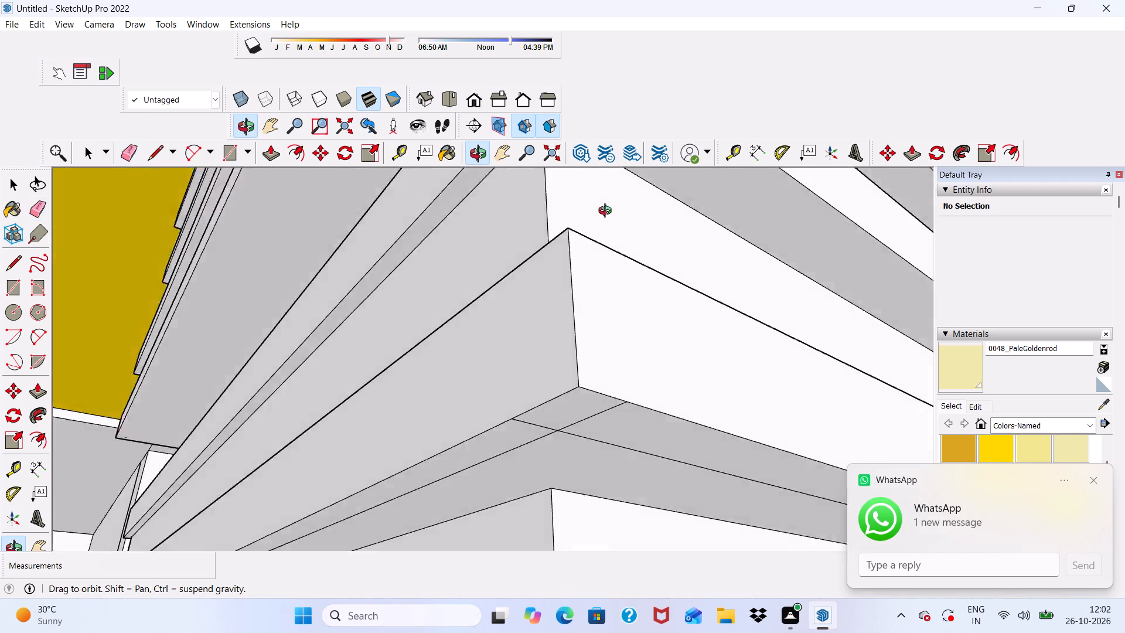
{"action": "middle_click_drag", "start_coordinate": [608, 212], "coordinate": [606, 201]}
{"action": "scroll", "coordinate": [570, 398], "scroll_direction": "up", "scroll_amount": 5}
{"action": "left_click_drag", "start_coordinate": [570, 400], "coordinate": [501, 480]}
{"action": "left_click_drag", "start_coordinate": [524, 427], "coordinate": [613, 435]}
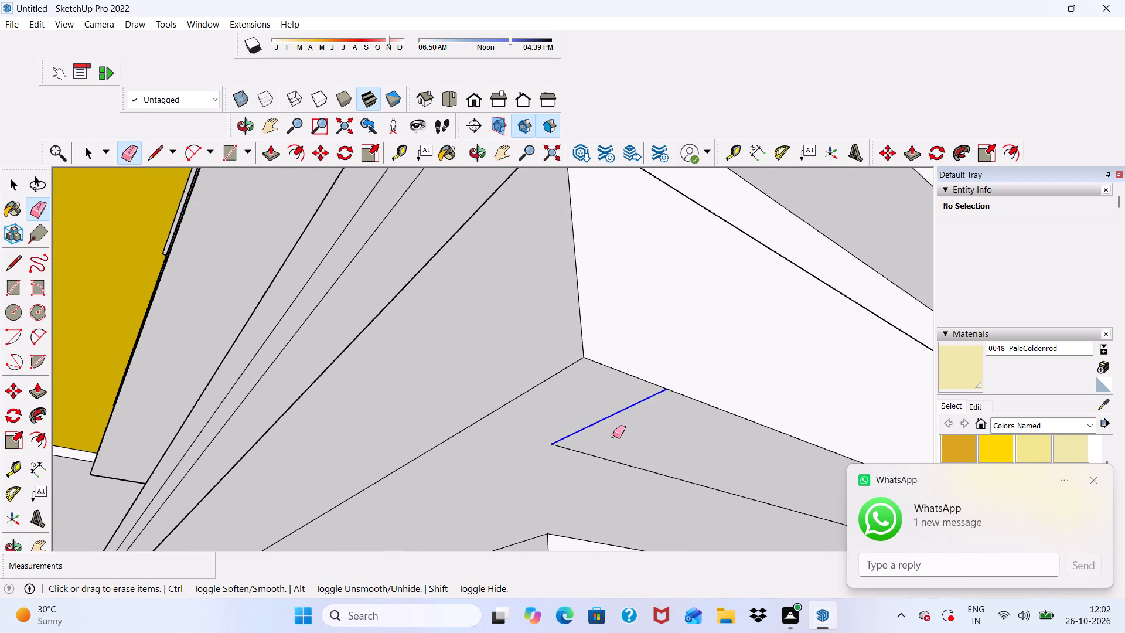
{"action": "left_click_drag", "start_coordinate": [613, 435], "coordinate": [616, 465]}
{"action": "left_click_drag", "start_coordinate": [612, 468], "coordinate": [588, 482]}
{"action": "left_click_drag", "start_coordinate": [555, 428], "coordinate": [548, 464]}
{"action": "scroll", "coordinate": [509, 413], "scroll_direction": "down", "scroll_amount": 6}
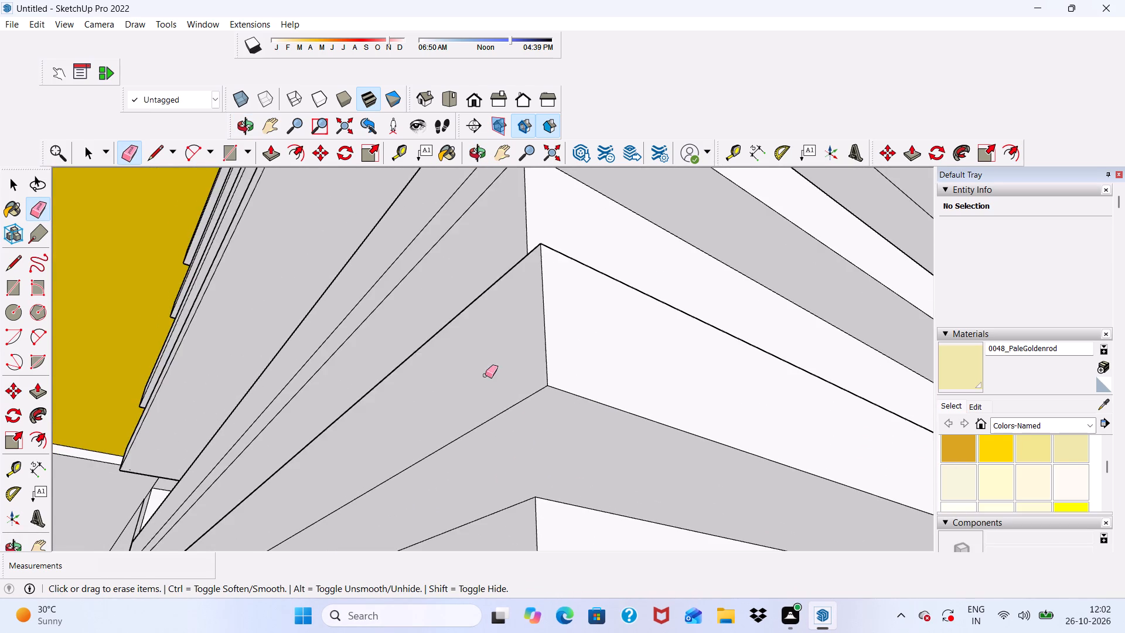
Erase the seam edges on the third collar's upper trim strip, its underside and the band below at the same corner.
{"action": "scroll", "coordinate": [485, 375], "scroll_direction": "down", "scroll_amount": 7}
{"action": "scroll", "coordinate": [540, 165], "scroll_direction": "up", "scroll_amount": 16}
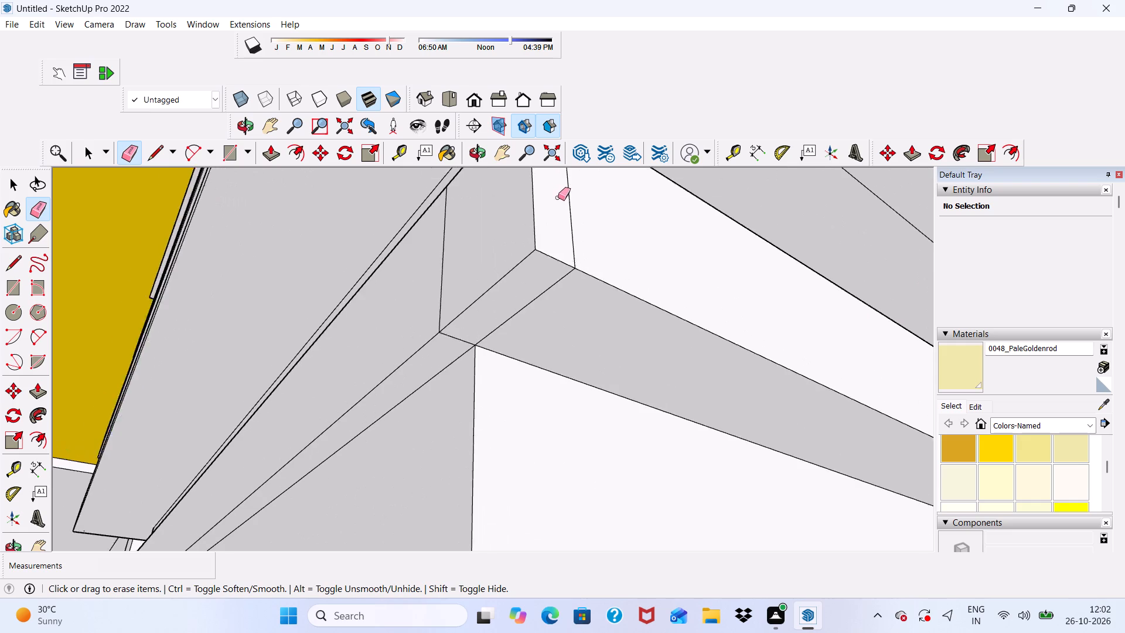
{"action": "scroll", "coordinate": [558, 198], "scroll_direction": "up", "scroll_amount": 2}
{"action": "left_click_drag", "start_coordinate": [564, 200], "coordinate": [584, 233]}
{"action": "left_click_drag", "start_coordinate": [519, 313], "coordinate": [527, 333]}
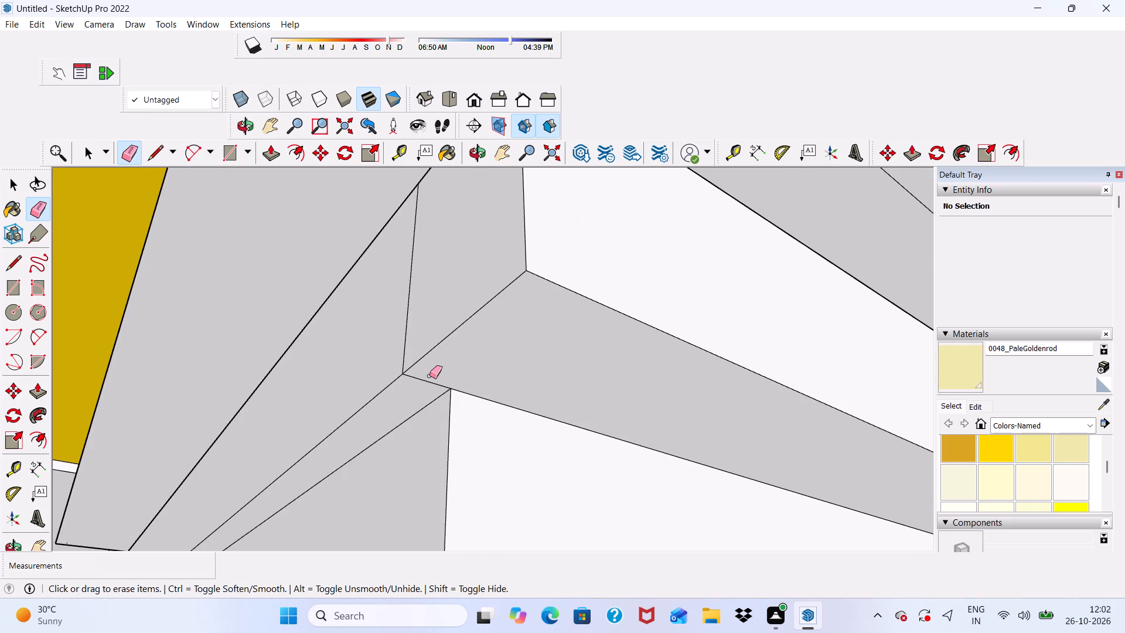
{"action": "left_click_drag", "start_coordinate": [429, 376], "coordinate": [427, 399]}
{"action": "left_click_drag", "start_coordinate": [391, 293], "coordinate": [462, 302]}
{"action": "scroll", "coordinate": [362, 261], "scroll_direction": "down", "scroll_amount": 5}
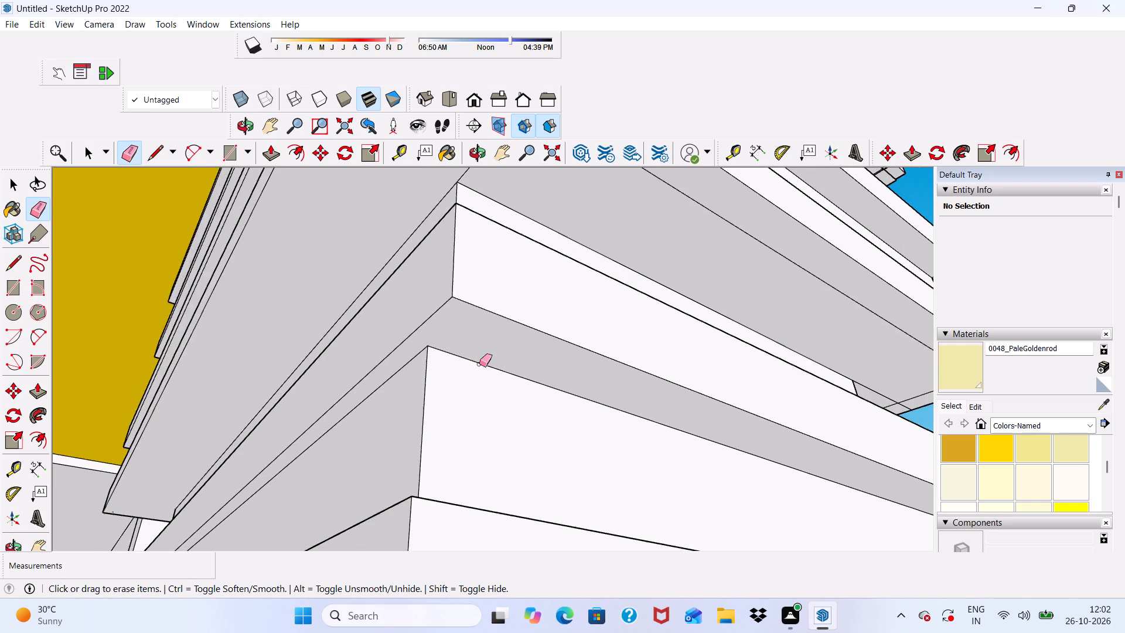
Push/Pull the narrow end face of the top collar's upper trim strip about 1/8" to meet the adjoining strip at the corner.
{"action": "scroll", "coordinate": [479, 364], "scroll_direction": "down", "scroll_amount": 4}
{"action": "middle_click_drag", "start_coordinate": [478, 338], "coordinate": [309, 430]}
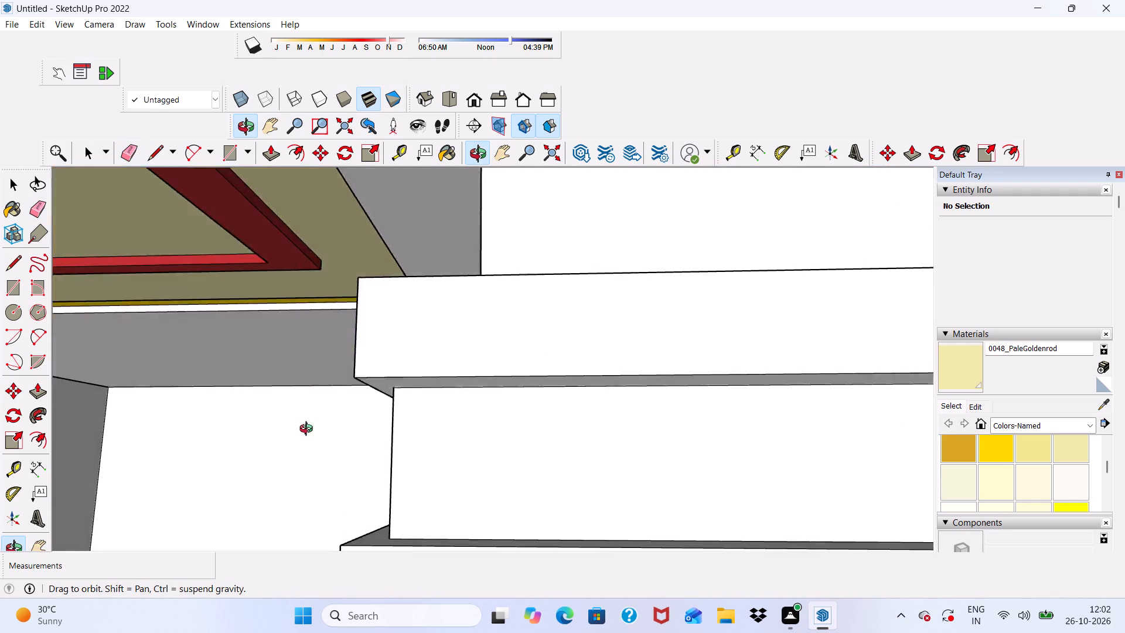
{"action": "middle_click_drag", "start_coordinate": [309, 430], "coordinate": [309, 454]}
{"action": "scroll", "coordinate": [349, 375], "scroll_direction": "down", "scroll_amount": 5}
{"action": "scroll", "coordinate": [364, 334], "scroll_direction": "up", "scroll_amount": 11}
{"action": "scroll", "coordinate": [331, 331], "scroll_direction": "down", "scroll_amount": 1}
{"action": "scroll", "coordinate": [395, 342], "scroll_direction": "down", "scroll_amount": 3}
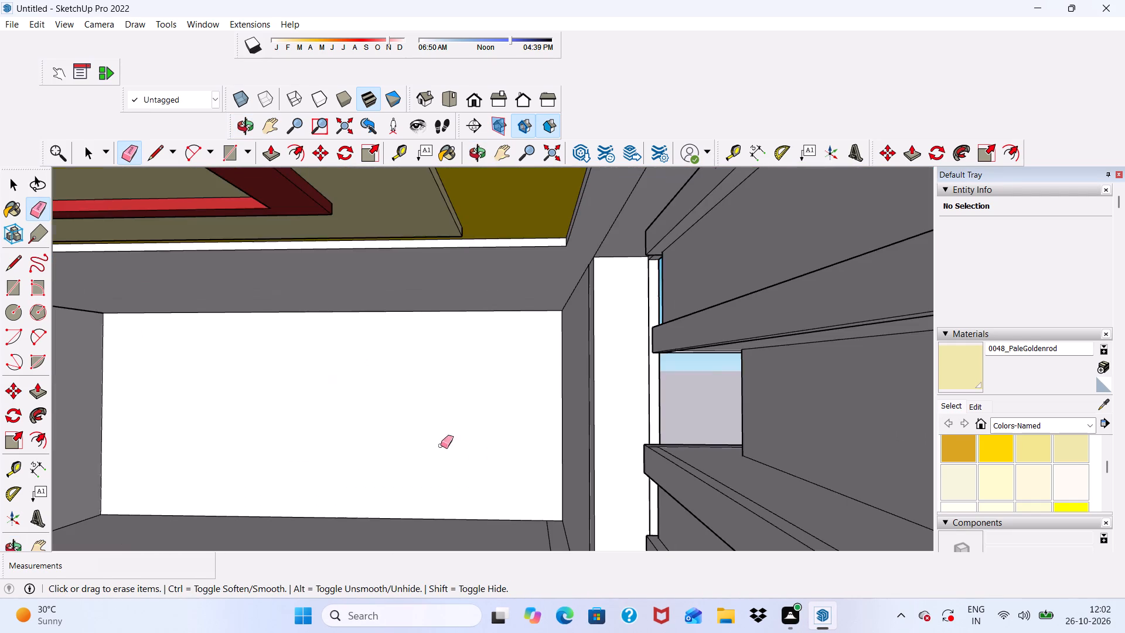
{"action": "scroll", "coordinate": [396, 399], "scroll_direction": "down", "scroll_amount": 5}
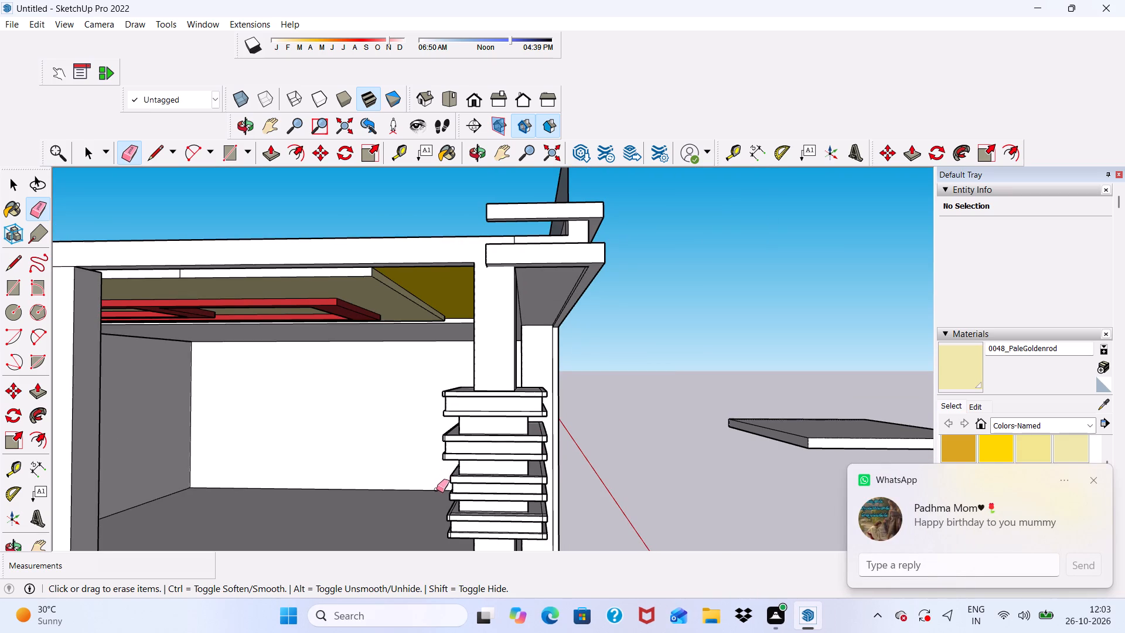
{"action": "middle_click_drag", "start_coordinate": [436, 491], "coordinate": [540, 496]}
{"action": "scroll", "coordinate": [660, 433], "scroll_direction": "up", "scroll_amount": 5}
{"action": "scroll", "coordinate": [737, 398], "scroll_direction": "up", "scroll_amount": 6}
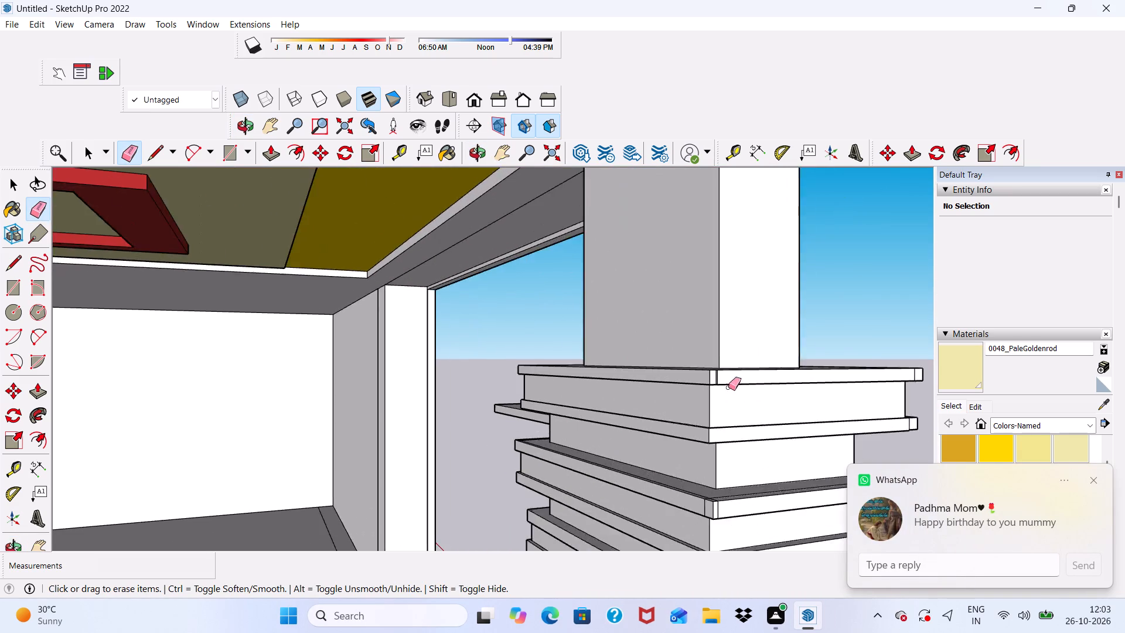
{"action": "scroll", "coordinate": [728, 387], "scroll_direction": "up", "scroll_amount": 20}
{"action": "key", "text": "space"}
{"action": "scroll", "coordinate": [707, 377], "scroll_direction": "up", "scroll_amount": 5}
{"action": "left_click", "coordinate": [712, 380]}
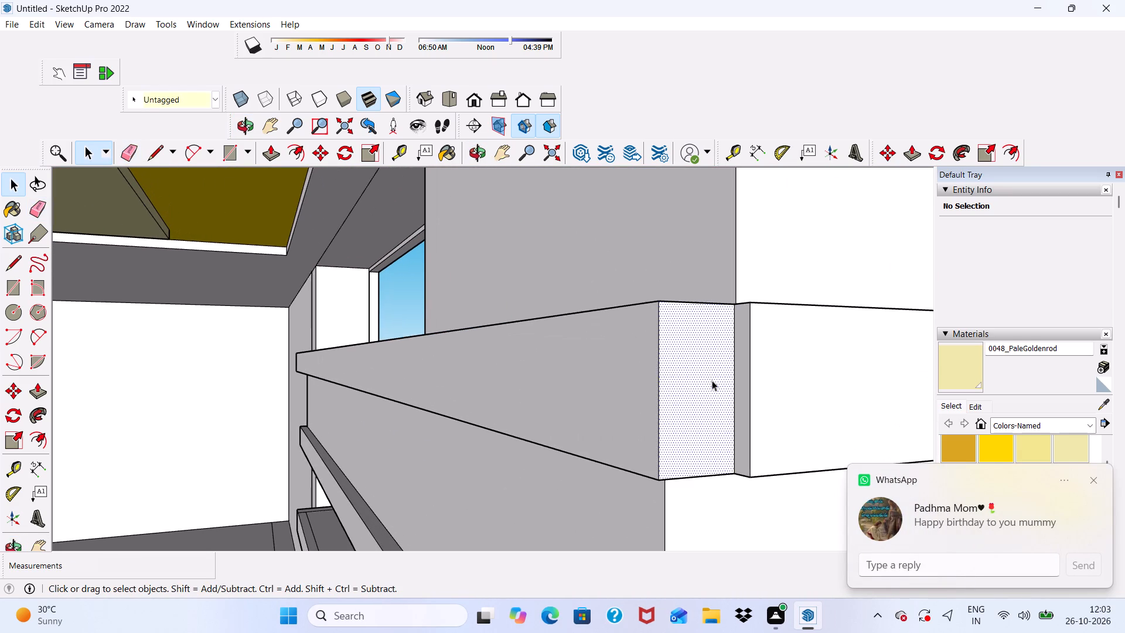
{"action": "left_click_drag", "start_coordinate": [270, 151], "coordinate": [295, 160]}
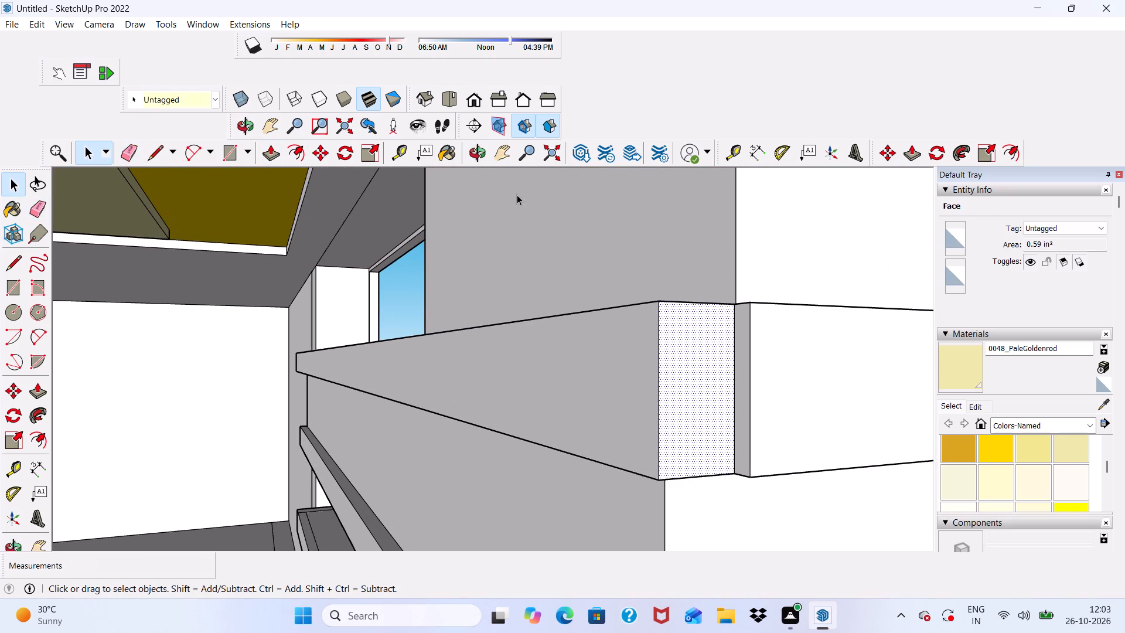
{"action": "left_click", "coordinate": [276, 152]}
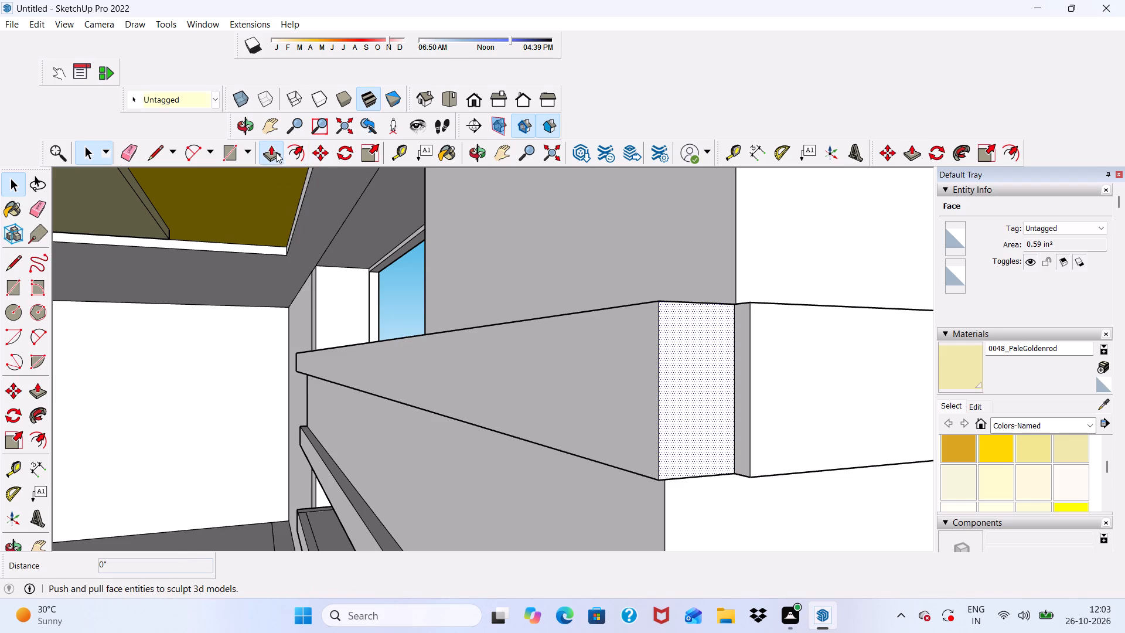
{"action": "left_click", "coordinate": [678, 384]}
{"action": "middle_click_drag", "start_coordinate": [821, 326], "coordinate": [800, 322]}
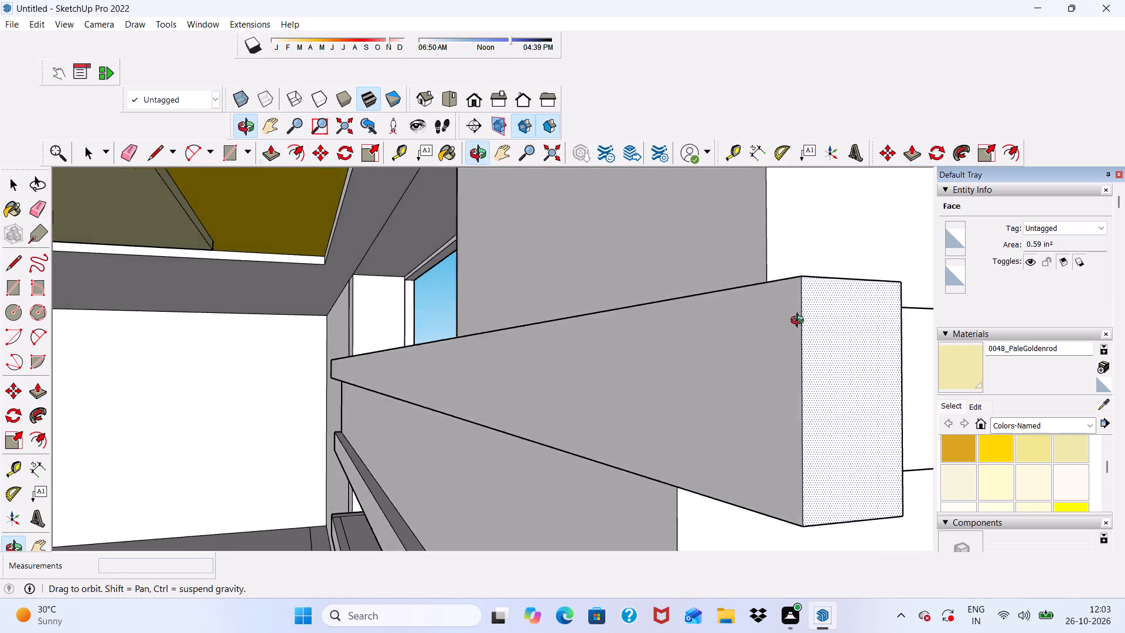
{"action": "middle_click_drag", "start_coordinate": [800, 322], "coordinate": [557, 354]}
{"action": "left_click", "coordinate": [838, 434]}
Erase the vertical and top-face seam edges of the top collar's upper trim strip at the extended corner.
{"action": "scroll", "coordinate": [557, 369], "scroll_direction": "down", "scroll_amount": 2}
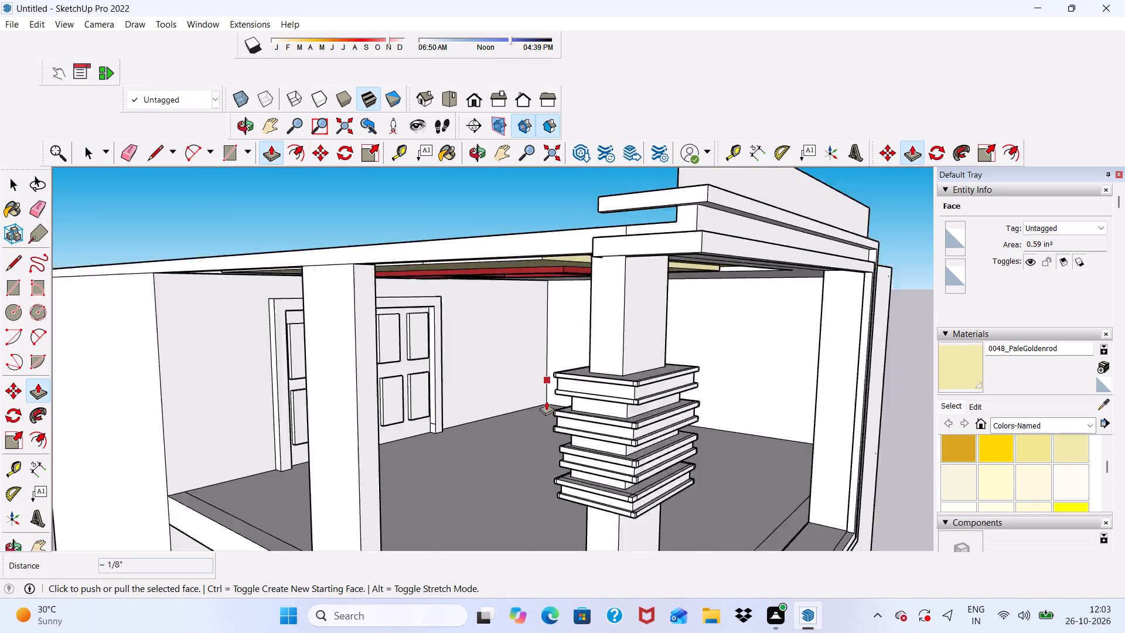
{"action": "scroll", "coordinate": [546, 401], "scroll_direction": "down", "scroll_amount": 2}
{"action": "middle_click_drag", "start_coordinate": [546, 403], "coordinate": [694, 427]}
{"action": "scroll", "coordinate": [814, 433], "scroll_direction": "up", "scroll_amount": 5}
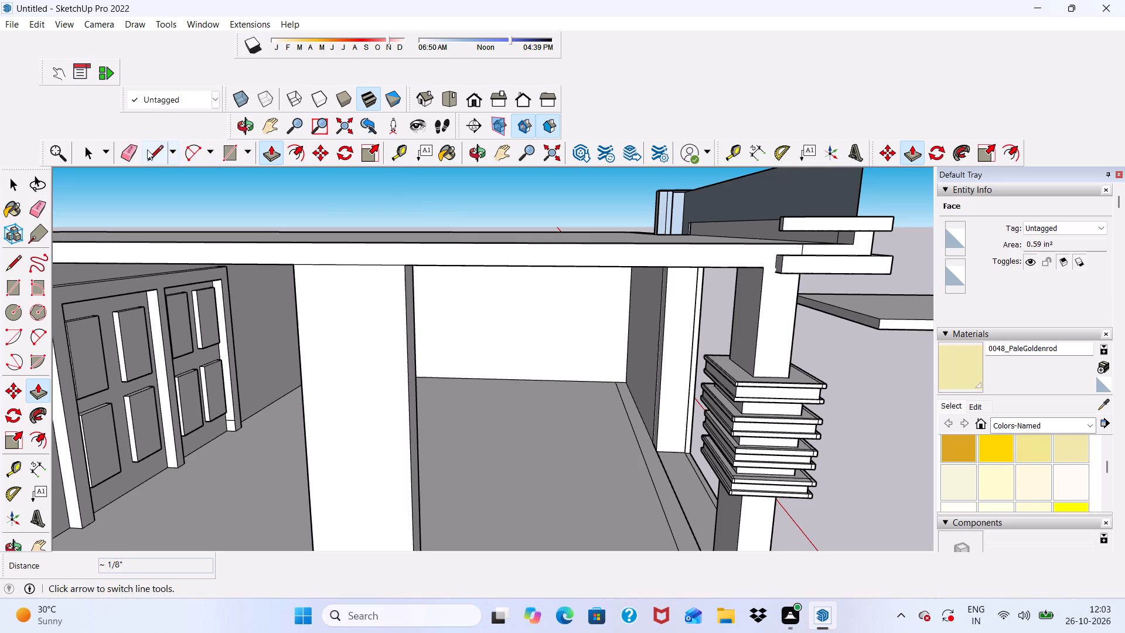
{"action": "left_click", "coordinate": [128, 149]}
{"action": "scroll", "coordinate": [719, 412], "scroll_direction": "up", "scroll_amount": 2}
{"action": "scroll", "coordinate": [714, 359], "scroll_direction": "up", "scroll_amount": 11}
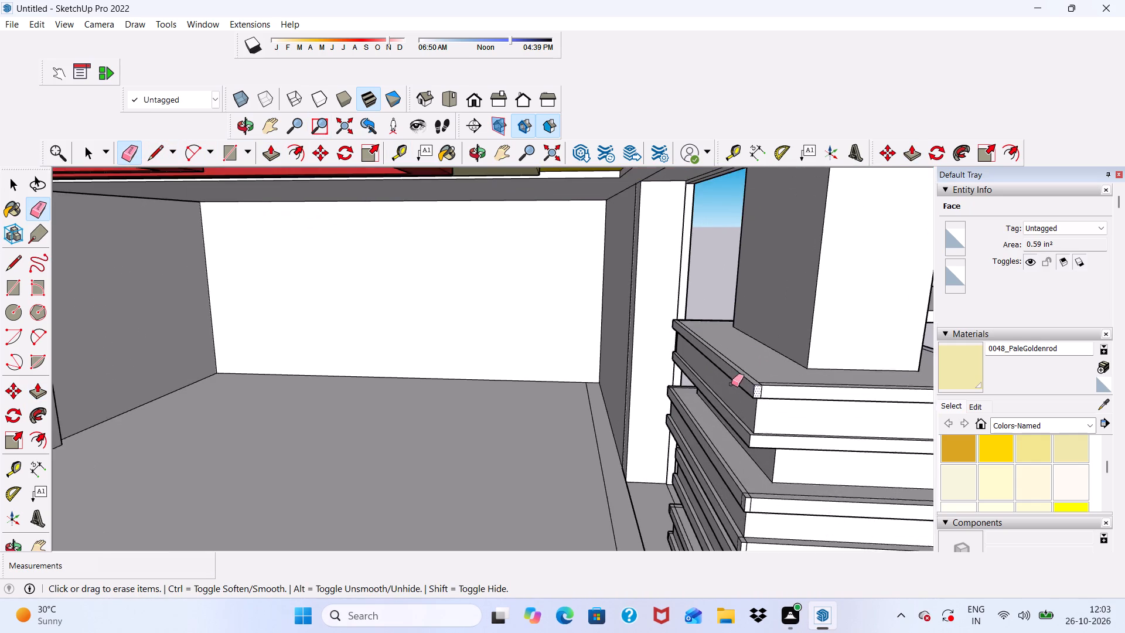
{"action": "scroll", "coordinate": [731, 384], "scroll_direction": "up", "scroll_amount": 13}
{"action": "left_click_drag", "start_coordinate": [800, 416], "coordinate": [814, 414]}
{"action": "left_click_drag", "start_coordinate": [771, 358], "coordinate": [784, 370]}
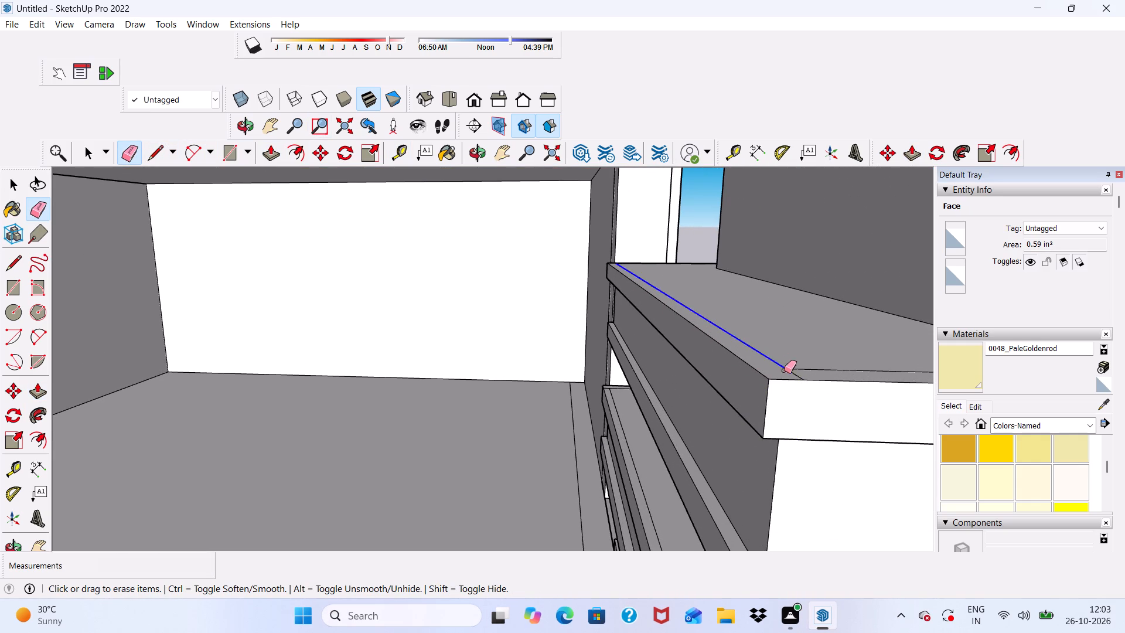
{"action": "left_click_drag", "start_coordinate": [784, 370], "coordinate": [797, 374]}
{"action": "left_click_drag", "start_coordinate": [799, 373], "coordinate": [811, 367]}
{"action": "left_click_drag", "start_coordinate": [781, 372], "coordinate": [788, 364]}
{"action": "left_click_drag", "start_coordinate": [789, 364], "coordinate": [789, 370]}
Erase the short seam edge on the underside of the top collar's upper trim strip at that corner.
{"action": "scroll", "coordinate": [759, 347], "scroll_direction": "down", "scroll_amount": 4}
{"action": "middle_click_drag", "start_coordinate": [751, 391], "coordinate": [706, 188]}
{"action": "scroll", "coordinate": [836, 396], "scroll_direction": "up", "scroll_amount": 9}
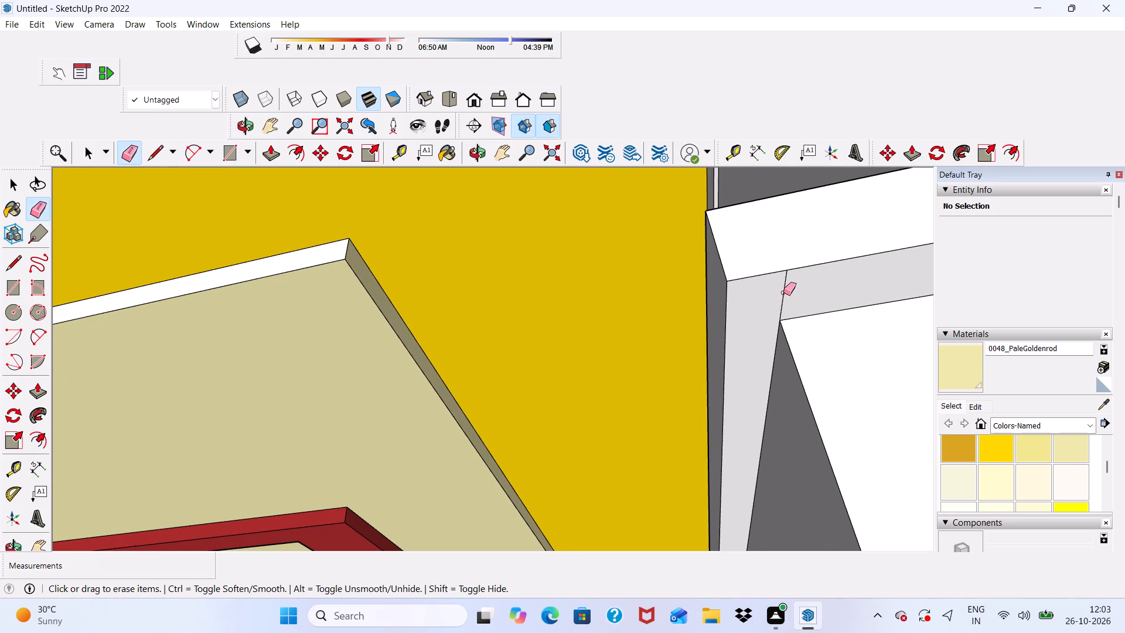
{"action": "left_click_drag", "start_coordinate": [783, 292], "coordinate": [788, 299]}
Erase the vertical seam edge on the front of the top collar's upper trim strip at the next corner.
{"action": "scroll", "coordinate": [628, 314], "scroll_direction": "down", "scroll_amount": 9}
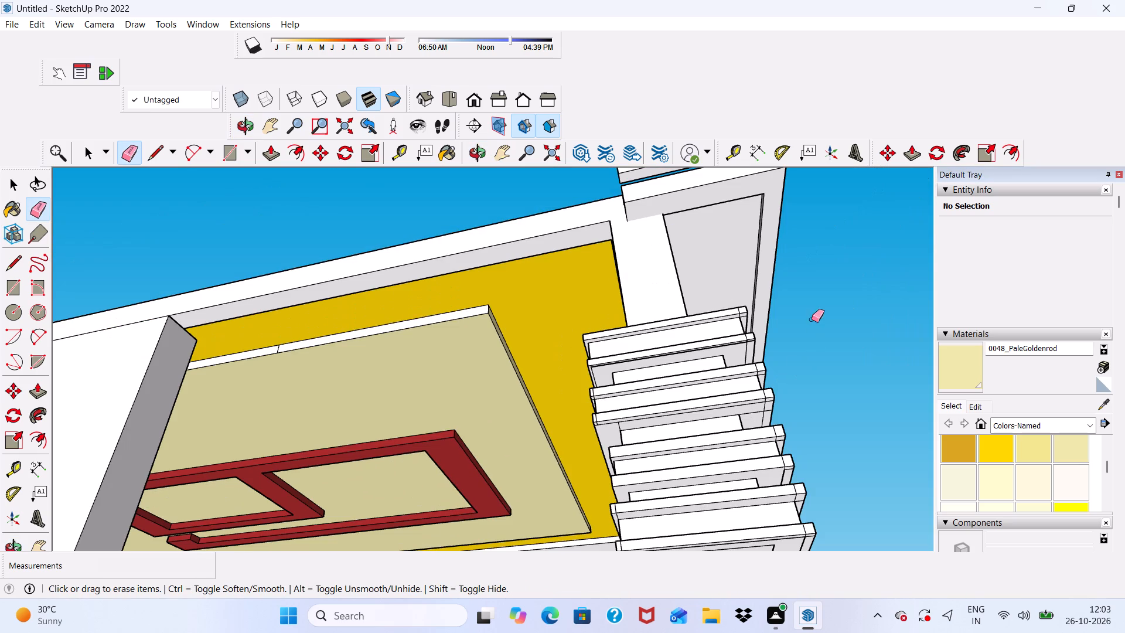
{"action": "scroll", "coordinate": [812, 264], "scroll_direction": "up", "scroll_amount": 4}
{"action": "scroll", "coordinate": [810, 264], "scroll_direction": "down", "scroll_amount": 5}
{"action": "scroll", "coordinate": [742, 345], "scroll_direction": "up", "scroll_amount": 13}
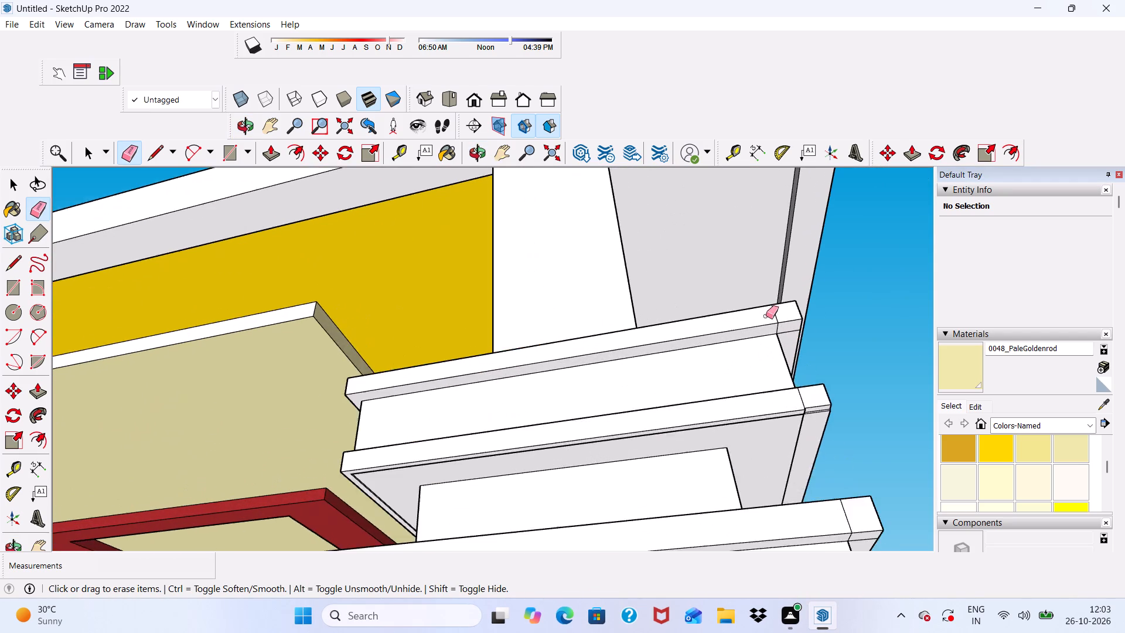
{"action": "scroll", "coordinate": [766, 316], "scroll_direction": "up", "scroll_amount": 10}
{"action": "left_click_drag", "start_coordinate": [785, 302], "coordinate": [787, 312]}
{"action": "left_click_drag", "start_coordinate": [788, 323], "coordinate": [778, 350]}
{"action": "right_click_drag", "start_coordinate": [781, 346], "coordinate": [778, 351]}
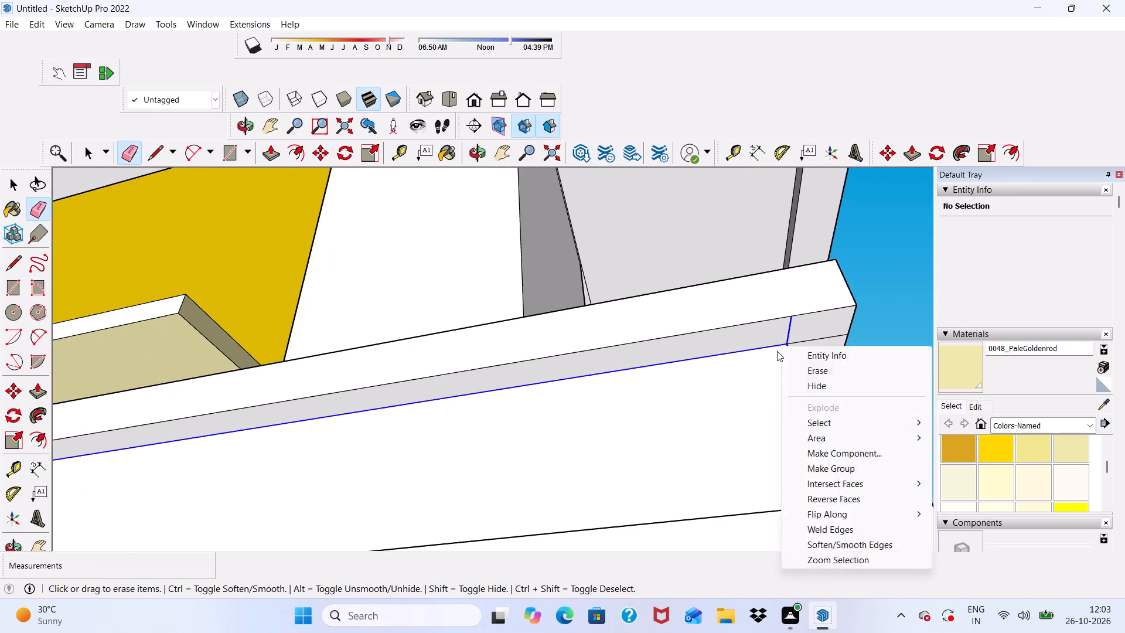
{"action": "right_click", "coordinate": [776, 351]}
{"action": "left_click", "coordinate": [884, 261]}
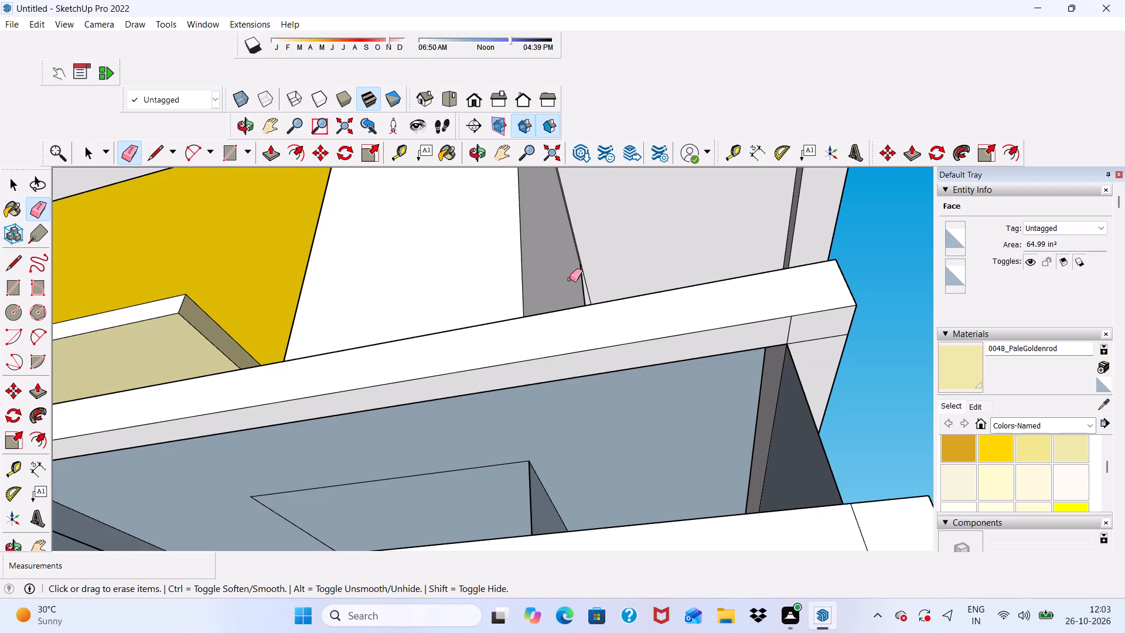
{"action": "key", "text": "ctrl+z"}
Erase the short seam edges on the underside of the top collar's upper trim strip at that corner.
{"action": "scroll", "coordinate": [795, 353], "scroll_direction": "up", "scroll_amount": 6}
{"action": "left_click_drag", "start_coordinate": [813, 330], "coordinate": [817, 351]}
{"action": "left_click_drag", "start_coordinate": [780, 322], "coordinate": [757, 330]}
Erase the vertical seam edge on the face of the top collar's upper trim strip at another corner of the column.
{"action": "scroll", "coordinate": [615, 326], "scroll_direction": "down", "scroll_amount": 8}
{"action": "middle_click_drag", "start_coordinate": [680, 473], "coordinate": [437, 520]}
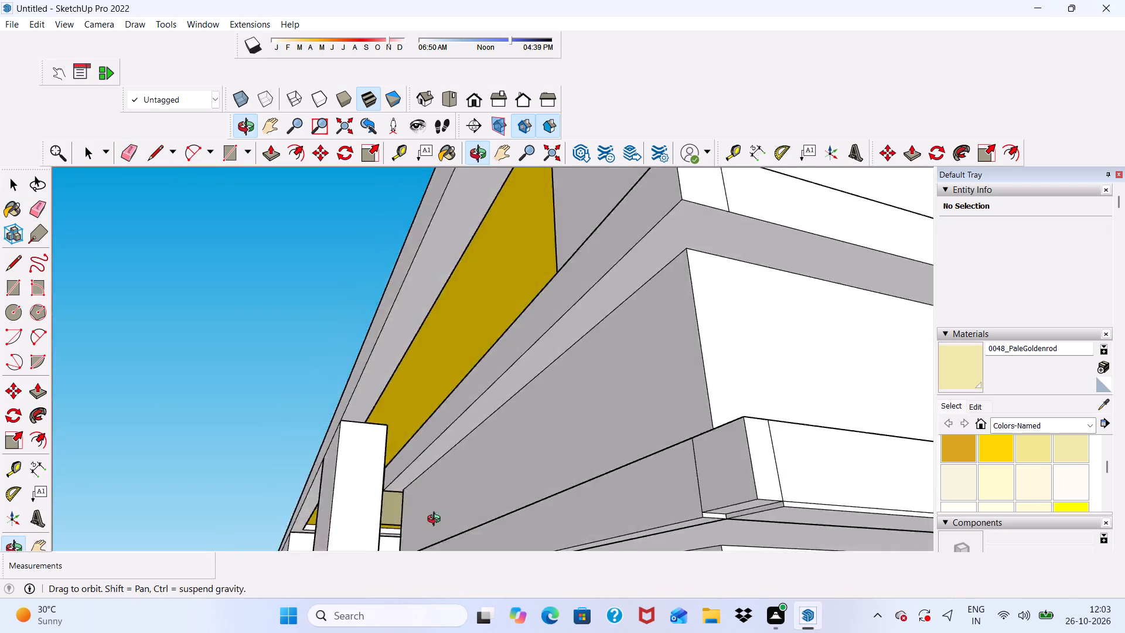
{"action": "middle_click_drag", "start_coordinate": [437, 520], "coordinate": [390, 520]}
{"action": "scroll", "coordinate": [443, 445], "scroll_direction": "down", "scroll_amount": 5}
{"action": "scroll", "coordinate": [462, 449], "scroll_direction": "up", "scroll_amount": 8}
{"action": "scroll", "coordinate": [458, 448], "scroll_direction": "down", "scroll_amount": 1}
{"action": "scroll", "coordinate": [458, 449], "scroll_direction": "up", "scroll_amount": 3}
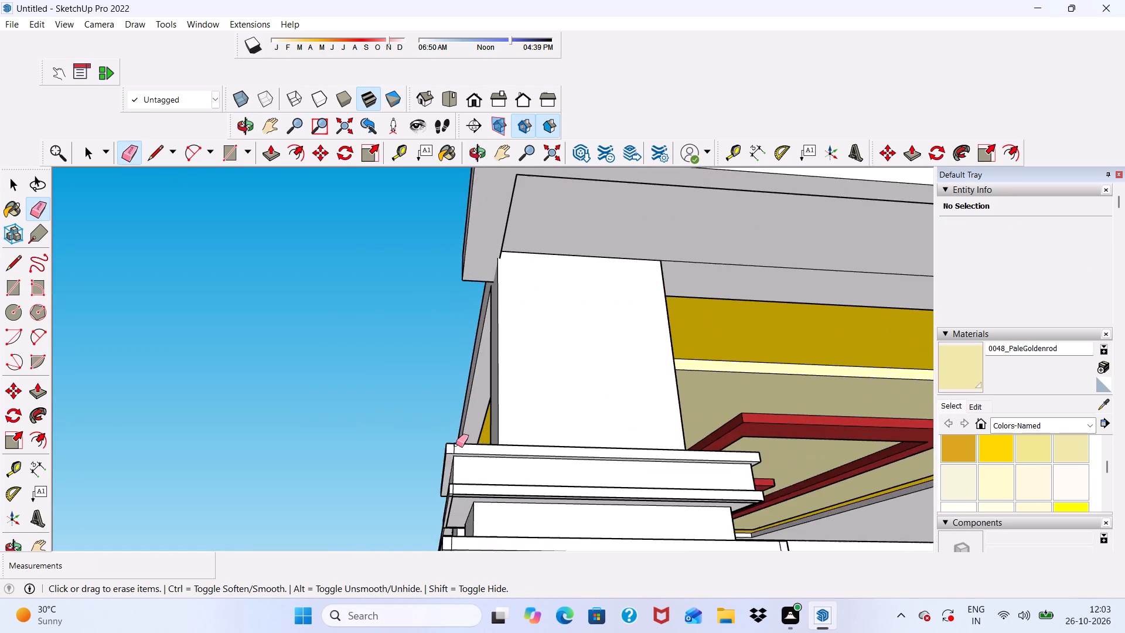
{"action": "scroll", "coordinate": [456, 444], "scroll_direction": "up", "scroll_amount": 12}
{"action": "scroll", "coordinate": [466, 455], "scroll_direction": "down", "scroll_amount": 5}
{"action": "scroll", "coordinate": [510, 534], "scroll_direction": "up", "scroll_amount": 2}
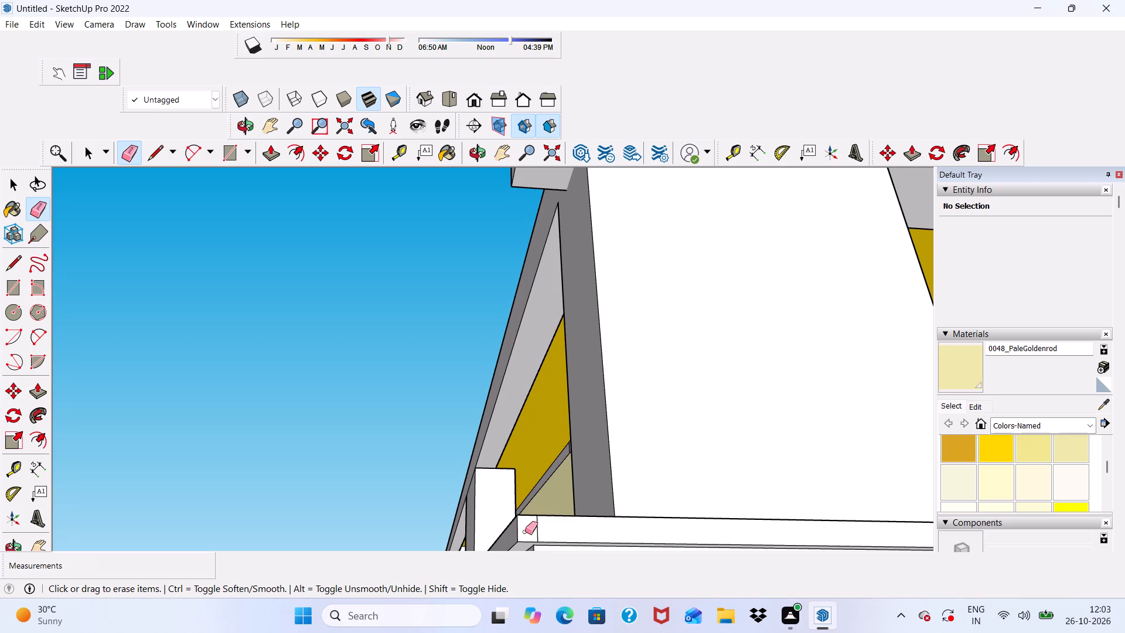
{"action": "left_click_drag", "start_coordinate": [533, 525], "coordinate": [543, 522]}
Erase the seam edges on the top face of the top collar's upper trim strip at the same corner.
{"action": "scroll", "coordinate": [531, 489], "scroll_direction": "down", "scroll_amount": 4}
{"action": "middle_click_drag", "start_coordinate": [532, 536], "coordinate": [571, 628]}
{"action": "scroll", "coordinate": [558, 484], "scroll_direction": "up", "scroll_amount": 2}
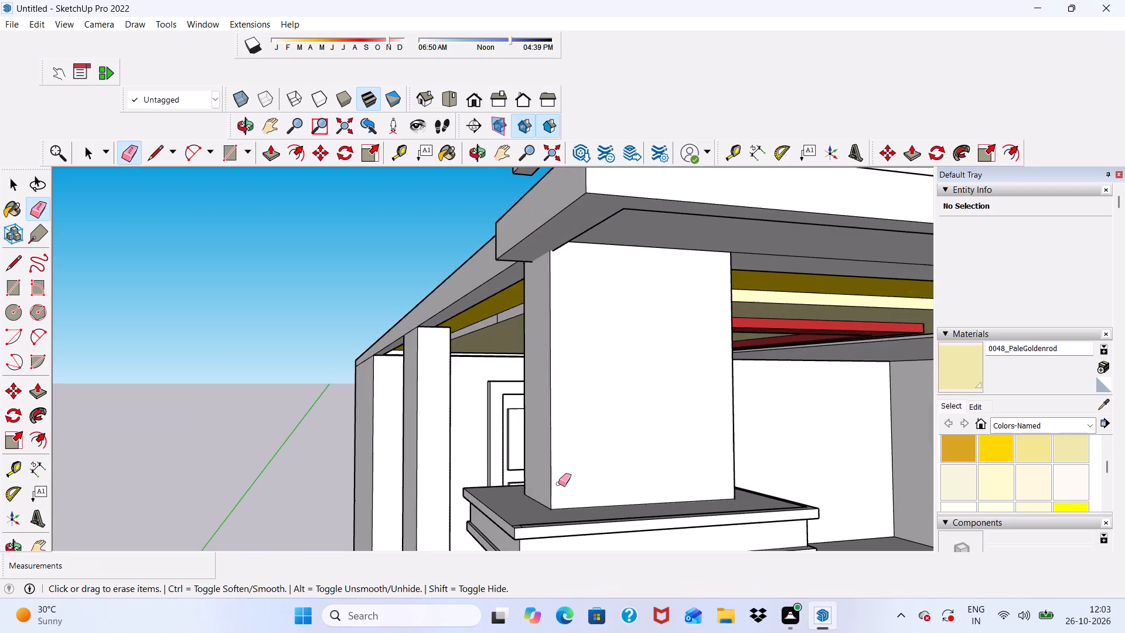
{"action": "scroll", "coordinate": [558, 484], "scroll_direction": "up", "scroll_amount": 1}
{"action": "middle_click_drag", "start_coordinate": [546, 527], "coordinate": [572, 597]}
{"action": "scroll", "coordinate": [525, 458], "scroll_direction": "down", "scroll_amount": 3}
{"action": "scroll", "coordinate": [568, 566], "scroll_direction": "up", "scroll_amount": 11}
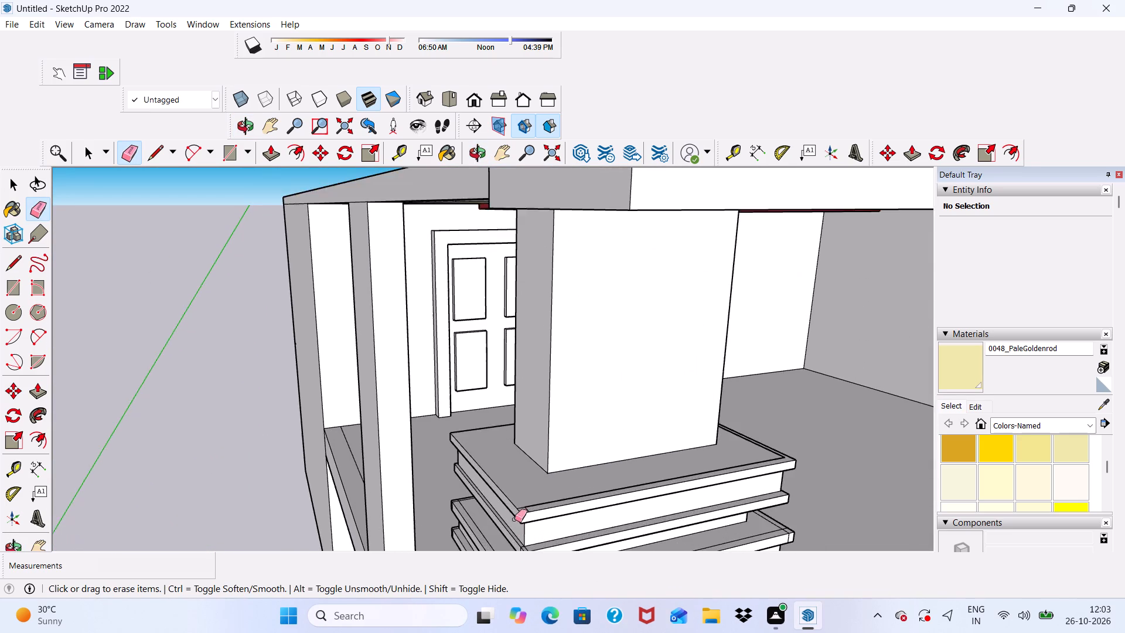
{"action": "scroll", "coordinate": [514, 519], "scroll_direction": "up", "scroll_amount": 17}
{"action": "scroll", "coordinate": [545, 494], "scroll_direction": "down", "scroll_amount": 1}
{"action": "left_click_drag", "start_coordinate": [524, 502], "coordinate": [517, 545]}
{"action": "left_click_drag", "start_coordinate": [491, 508], "coordinate": [517, 539]}
Erase the tiny leftover edge pieces on the top collar's upper face near that corner.
{"action": "scroll", "coordinate": [384, 465], "scroll_direction": "down", "scroll_amount": 5}
{"action": "scroll", "coordinate": [425, 505], "scroll_direction": "up", "scroll_amount": 6}
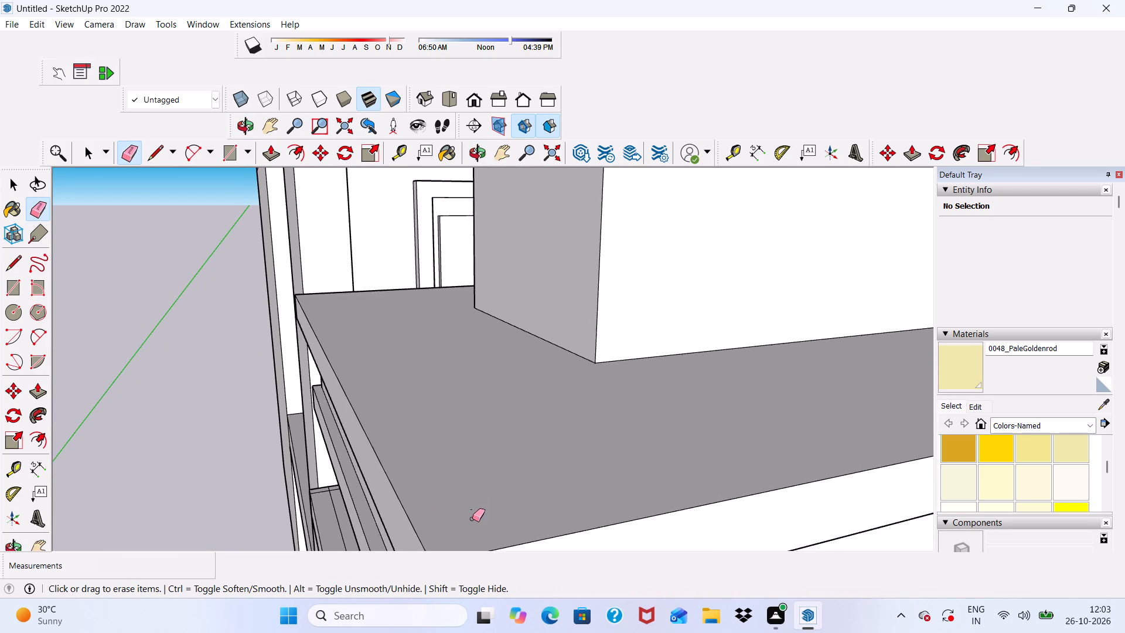
{"action": "scroll", "coordinate": [472, 519], "scroll_direction": "up", "scroll_amount": 3}
{"action": "left_click_drag", "start_coordinate": [478, 499], "coordinate": [472, 506]}
{"action": "left_click", "coordinate": [469, 501]}
{"action": "left_click_drag", "start_coordinate": [471, 503], "coordinate": [473, 516]}
{"action": "left_click_drag", "start_coordinate": [476, 497], "coordinate": [477, 507]}
Erase the top-face seam edge of the top collar's upper trim strip at the corner facing the doors.
{"action": "scroll", "coordinate": [430, 483], "scroll_direction": "down", "scroll_amount": 14}
{"action": "scroll", "coordinate": [442, 469], "scroll_direction": "up", "scroll_amount": 16}
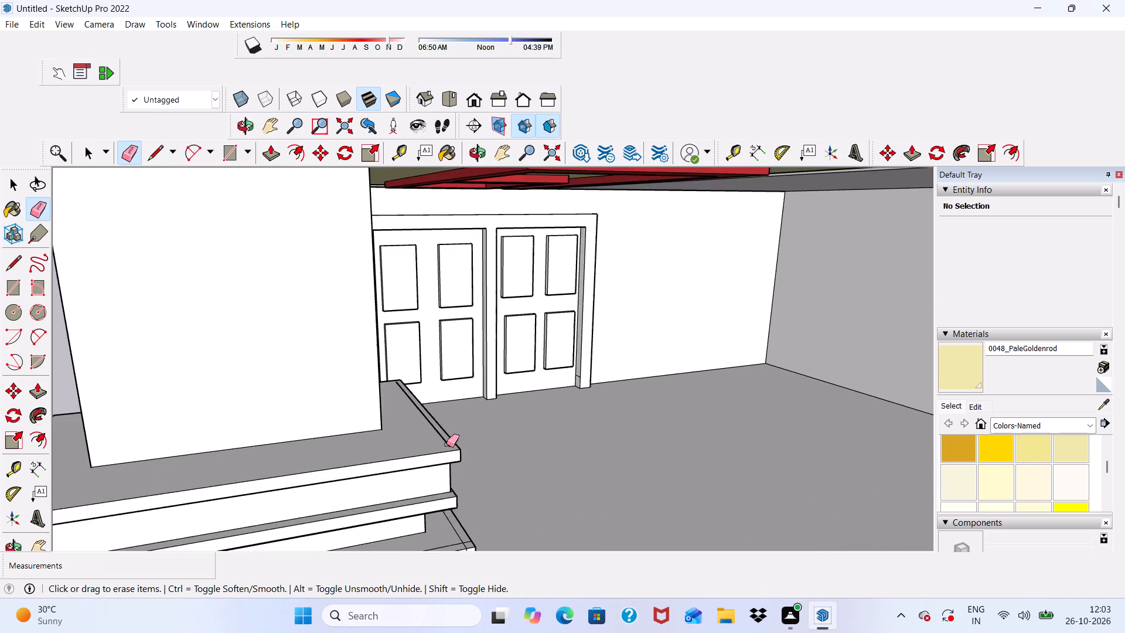
{"action": "scroll", "coordinate": [446, 444], "scroll_direction": "up", "scroll_amount": 8}
{"action": "left_click", "coordinate": [449, 442]}
Erase the leftover front and underside seam edges of the top collar's lower trim strip, keeping the inner border edges intact.
{"action": "scroll", "coordinate": [429, 443], "scroll_direction": "down", "scroll_amount": 5}
{"action": "middle_click_drag", "start_coordinate": [431, 476], "coordinate": [374, 290]}
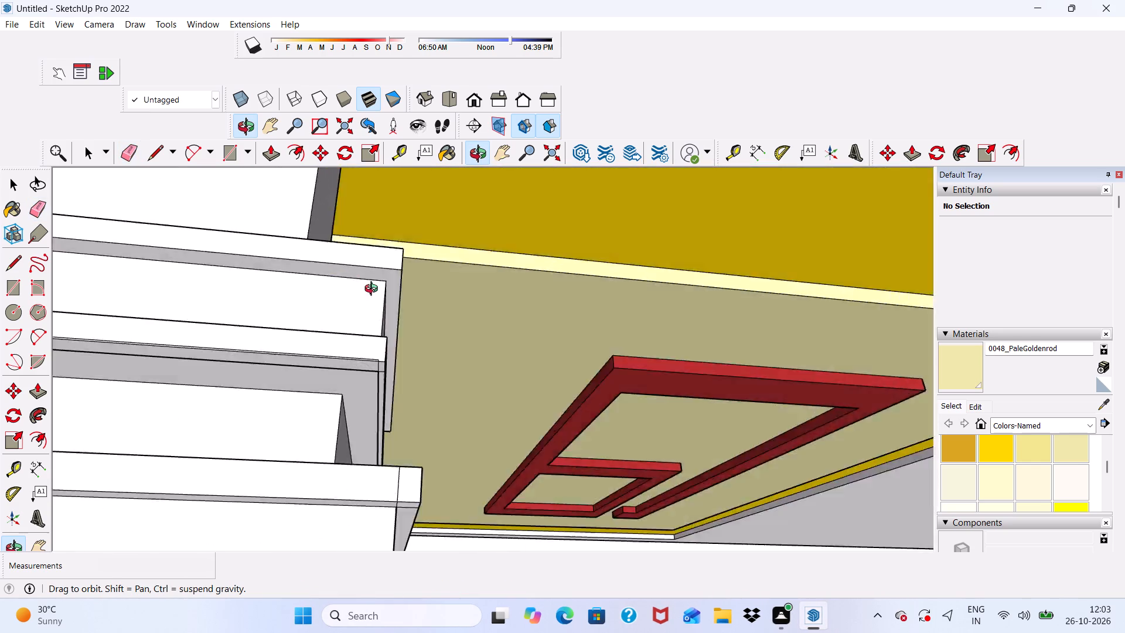
{"action": "middle_click_drag", "start_coordinate": [374, 290], "coordinate": [369, 287]}
{"action": "scroll", "coordinate": [358, 352], "scroll_direction": "up", "scroll_amount": 15}
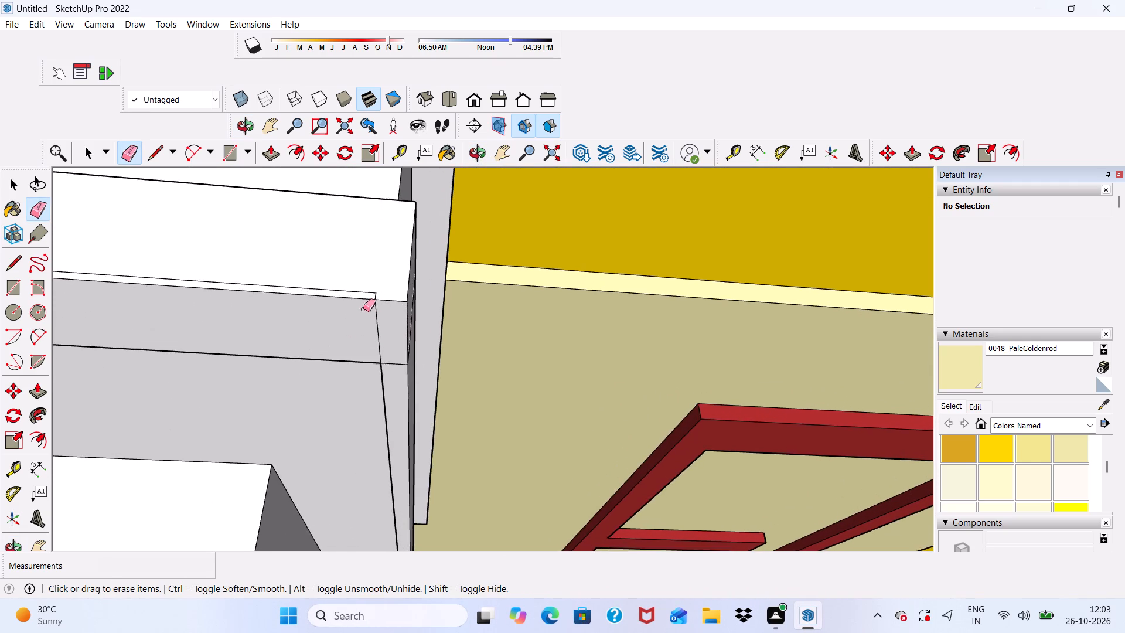
{"action": "scroll", "coordinate": [363, 309], "scroll_direction": "up", "scroll_amount": 5}
{"action": "left_click", "coordinate": [361, 283]}
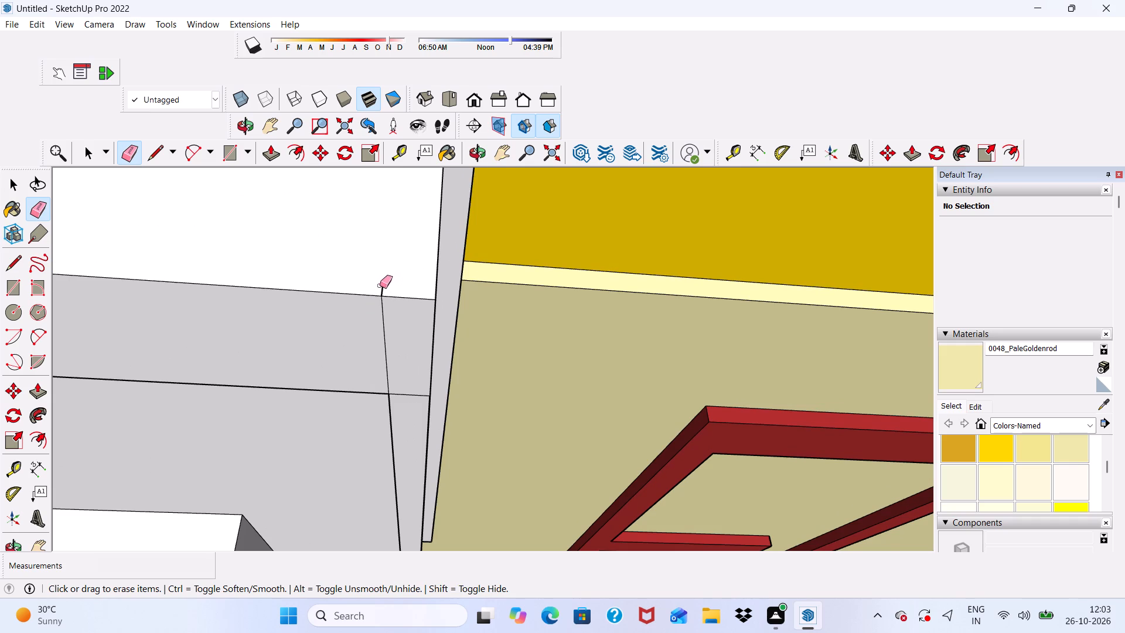
{"action": "left_click", "coordinate": [380, 287]}
{"action": "left_click_drag", "start_coordinate": [378, 315], "coordinate": [394, 400]}
{"action": "left_click", "coordinate": [394, 400]}
{"action": "left_click_drag", "start_coordinate": [384, 387], "coordinate": [384, 389]}
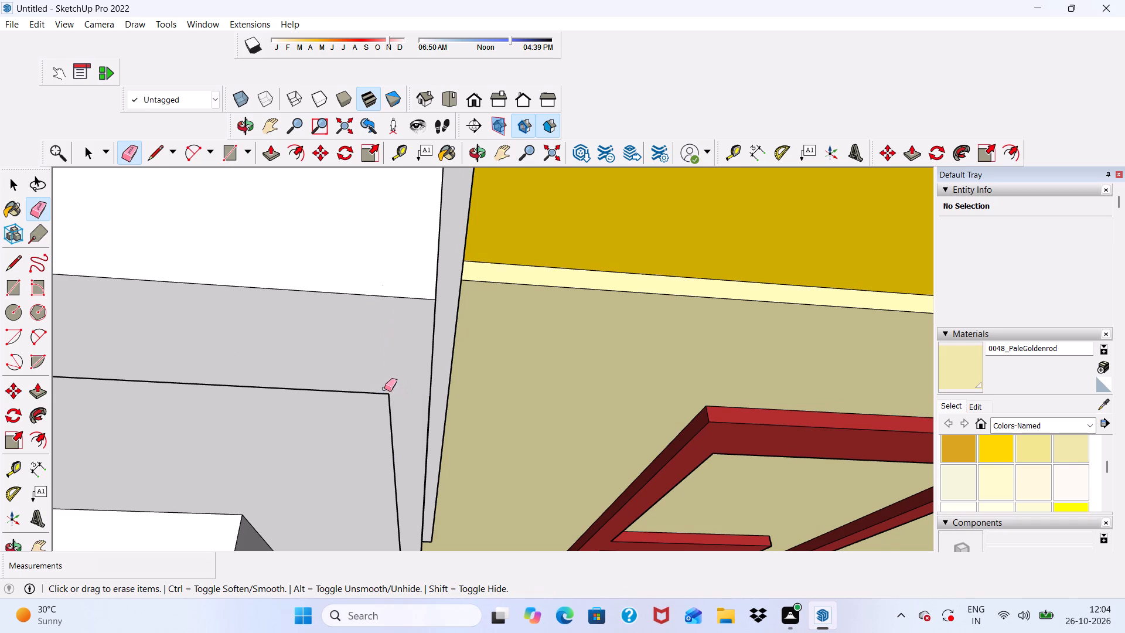
{"action": "left_click_drag", "start_coordinate": [384, 389], "coordinate": [390, 413]}
{"action": "scroll", "coordinate": [377, 376], "scroll_direction": "down", "scroll_amount": 4}
{"action": "key", "text": "ctrl+z"}
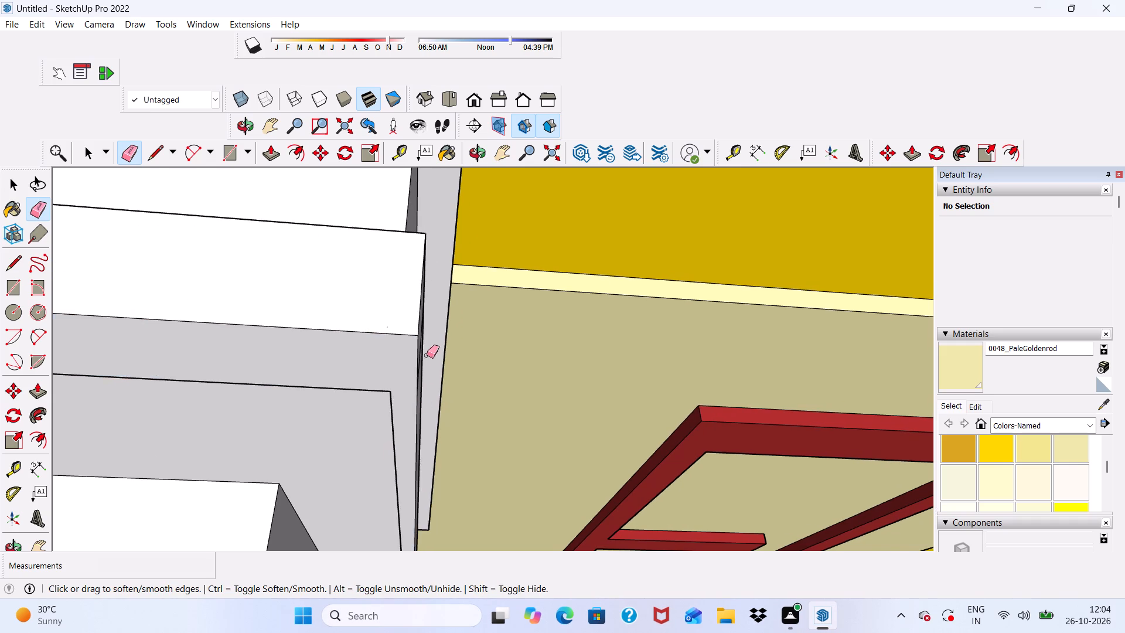
Erase the vertical seam edge on the front of the top collar's lower trim strip at its opposite end.
{"action": "scroll", "coordinate": [426, 353], "scroll_direction": "down", "scroll_amount": 5}
{"action": "scroll", "coordinate": [397, 447], "scroll_direction": "up", "scroll_amount": 1}
{"action": "scroll", "coordinate": [404, 444], "scroll_direction": "down", "scroll_amount": 2}
{"action": "middle_click_drag", "start_coordinate": [419, 471], "coordinate": [46, 499]}
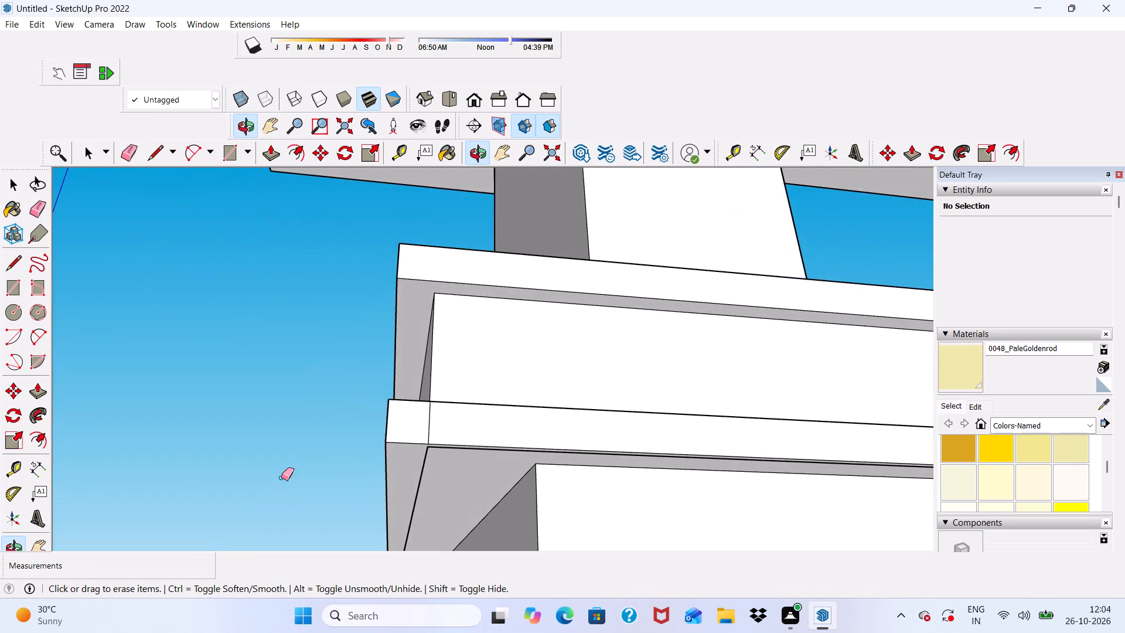
{"action": "scroll", "coordinate": [397, 436], "scroll_direction": "up", "scroll_amount": 9}
{"action": "left_click_drag", "start_coordinate": [434, 413], "coordinate": [458, 428]}
Erase the vertical and underside seam edges of the second collar's upper trim strip at the corner.
{"action": "scroll", "coordinate": [417, 423], "scroll_direction": "down", "scroll_amount": 4}
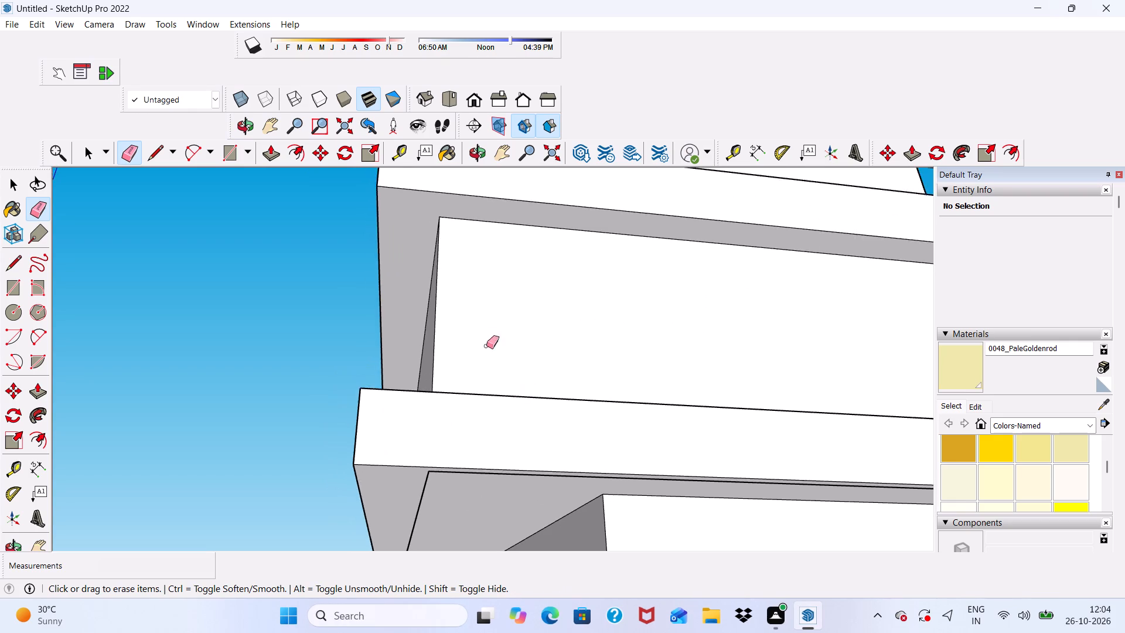
{"action": "scroll", "coordinate": [486, 346], "scroll_direction": "down", "scroll_amount": 11}
{"action": "scroll", "coordinate": [654, 461], "scroll_direction": "down", "scroll_amount": 1}
{"action": "middle_click_drag", "start_coordinate": [656, 458], "coordinate": [578, 321]}
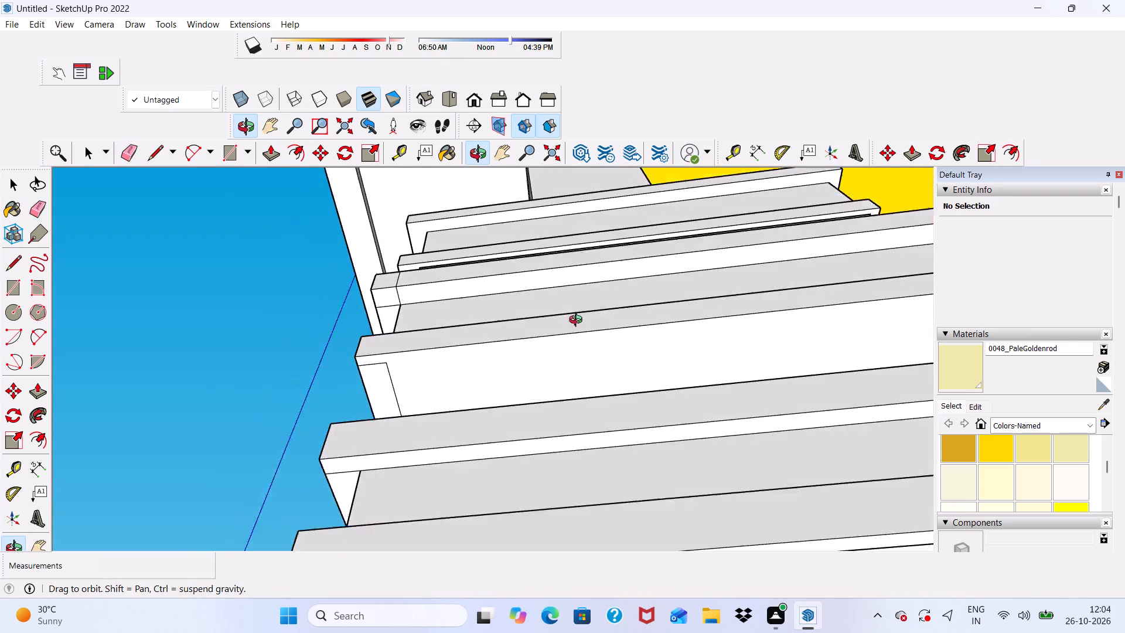
{"action": "middle_click_drag", "start_coordinate": [578, 321], "coordinate": [652, 368]}
{"action": "scroll", "coordinate": [444, 415], "scroll_direction": "up", "scroll_amount": 2}
{"action": "scroll", "coordinate": [507, 409], "scroll_direction": "down", "scroll_amount": 3}
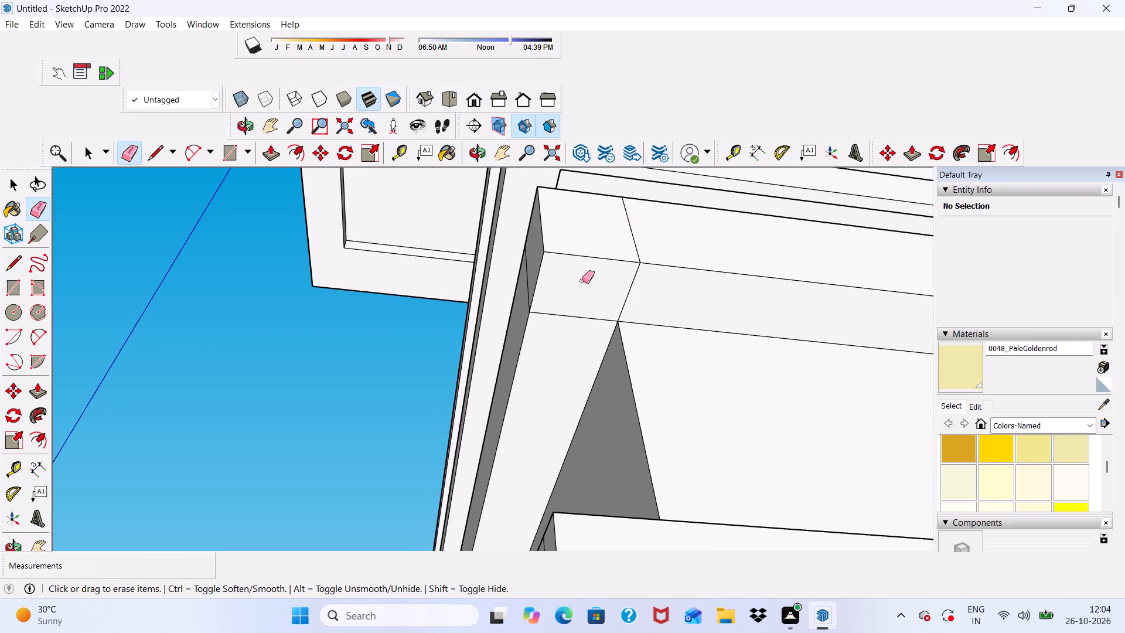
{"action": "left_click_drag", "start_coordinate": [609, 227], "coordinate": [637, 231]}
{"action": "left_click_drag", "start_coordinate": [587, 306], "coordinate": [587, 322]}
{"action": "left_click_drag", "start_coordinate": [628, 278], "coordinate": [649, 284]}
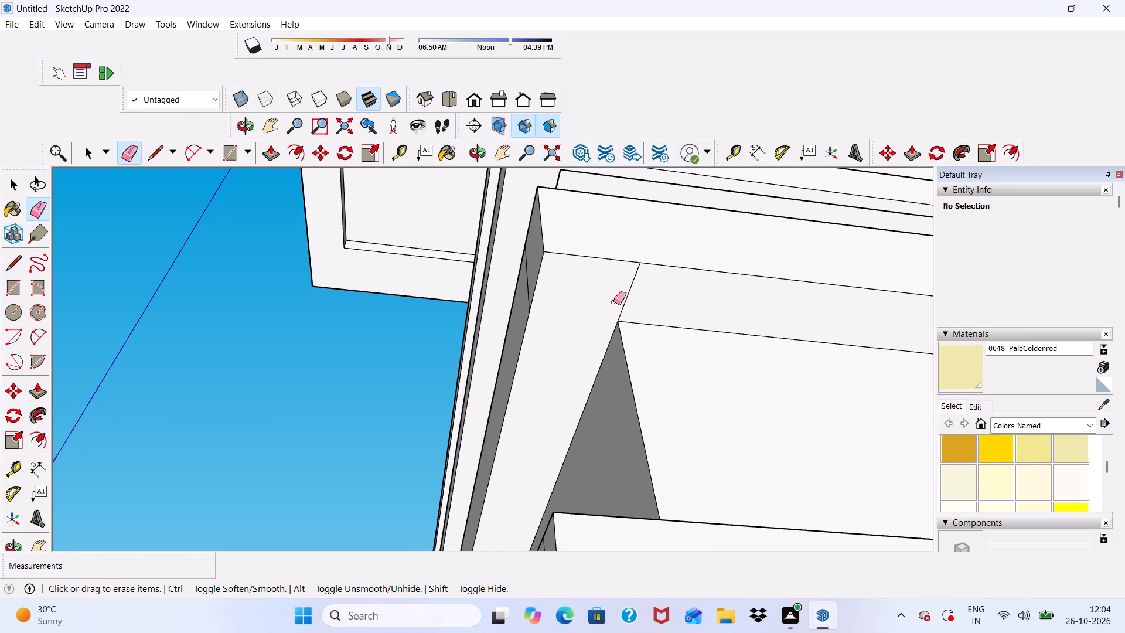
{"action": "left_click_drag", "start_coordinate": [634, 289], "coordinate": [677, 301]}
{"action": "left_click_drag", "start_coordinate": [626, 289], "coordinate": [639, 300]}
Erase the remaining vertical seam edge and the top-face seam edges of the second collar's upper trim strip.
{"action": "scroll", "coordinate": [613, 300], "scroll_direction": "down", "scroll_amount": 1}
{"action": "middle_click_drag", "start_coordinate": [613, 308], "coordinate": [823, 403]}
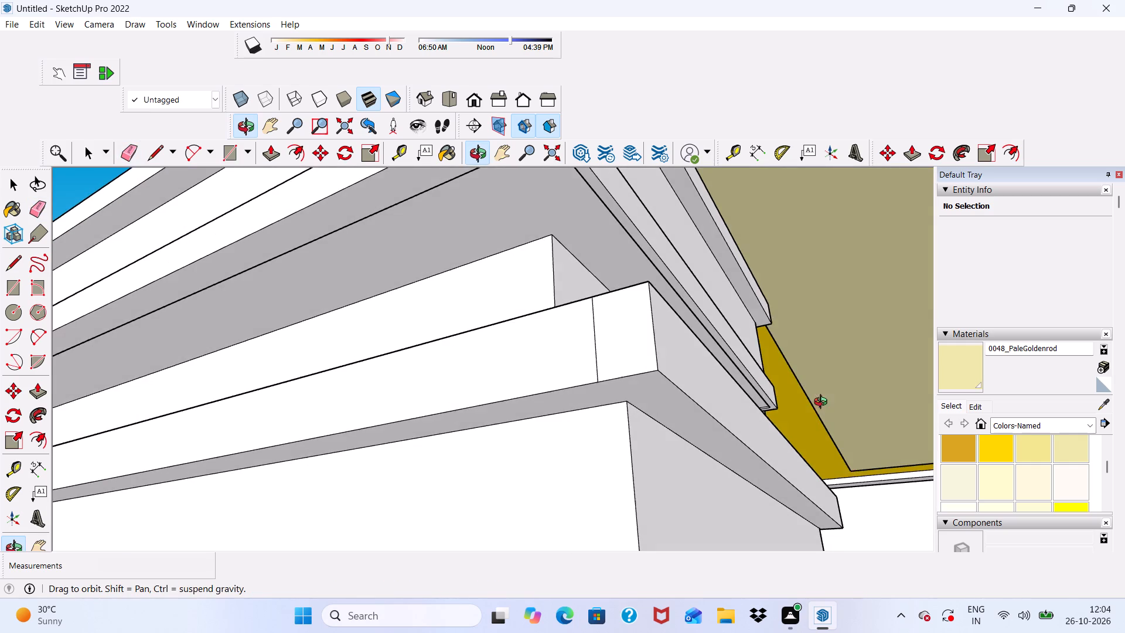
{"action": "middle_click_drag", "start_coordinate": [823, 403], "coordinate": [820, 403]}
{"action": "left_click_drag", "start_coordinate": [578, 343], "coordinate": [635, 359]}
{"action": "middle_click_drag", "start_coordinate": [638, 346], "coordinate": [526, 548]}
{"action": "scroll", "coordinate": [547, 394], "scroll_direction": "up", "scroll_amount": 1}
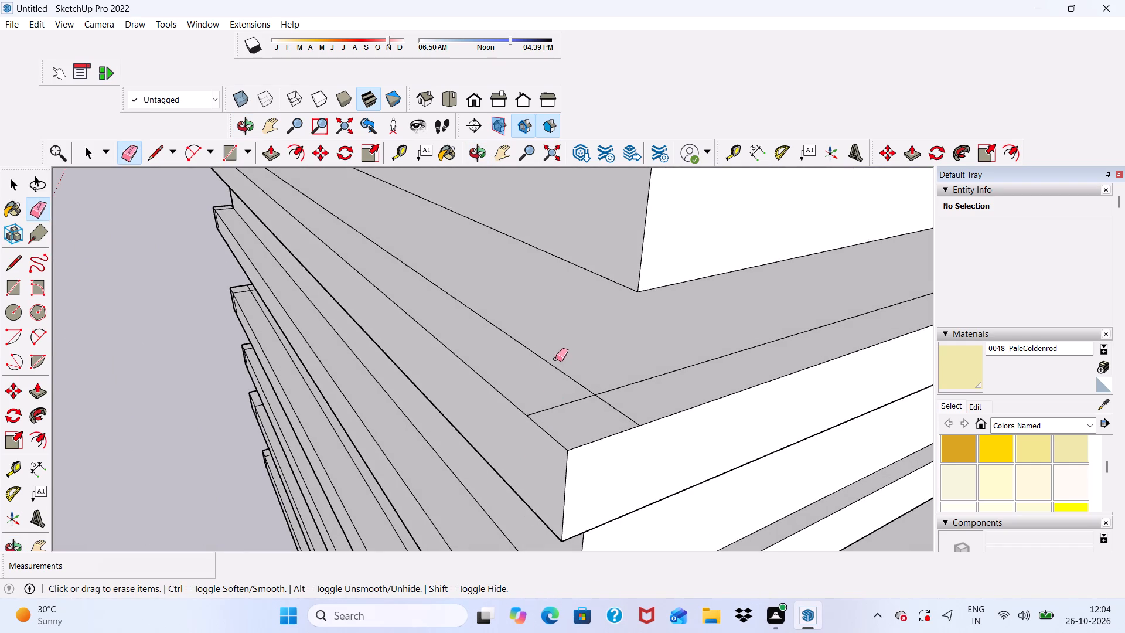
{"action": "left_click_drag", "start_coordinate": [556, 359], "coordinate": [645, 381]}
Erase the seam edges on the underside of the second collar's lower trim strip at the corner.
{"action": "scroll", "coordinate": [493, 370], "scroll_direction": "down", "scroll_amount": 11}
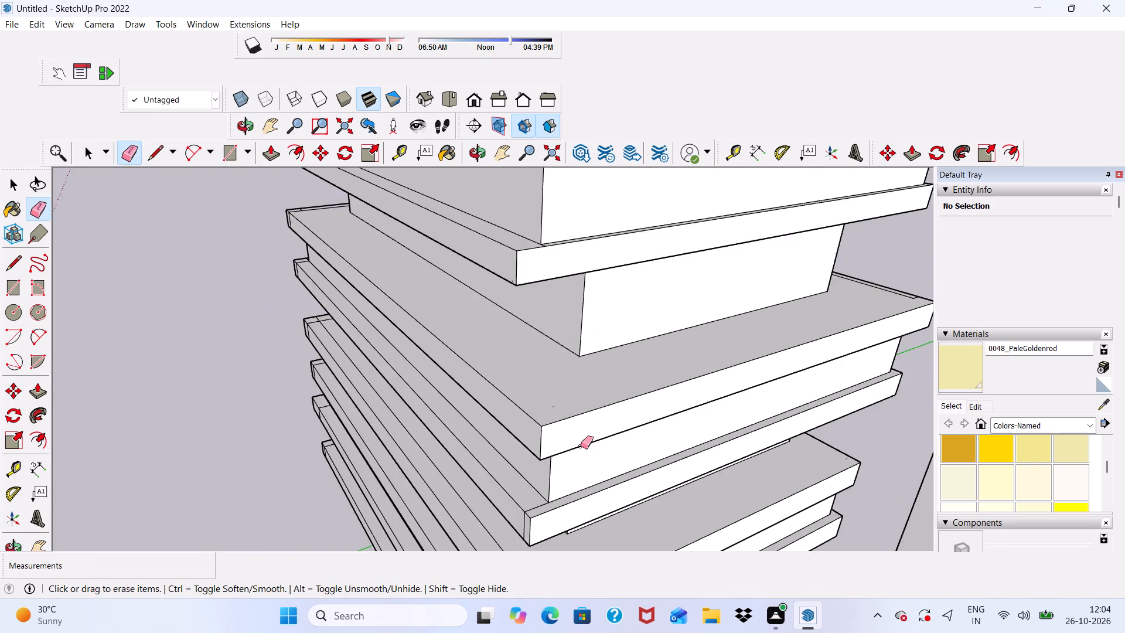
{"action": "scroll", "coordinate": [581, 446], "scroll_direction": "down", "scroll_amount": 3}
{"action": "middle_click_drag", "start_coordinate": [584, 455], "coordinate": [546, 322]}
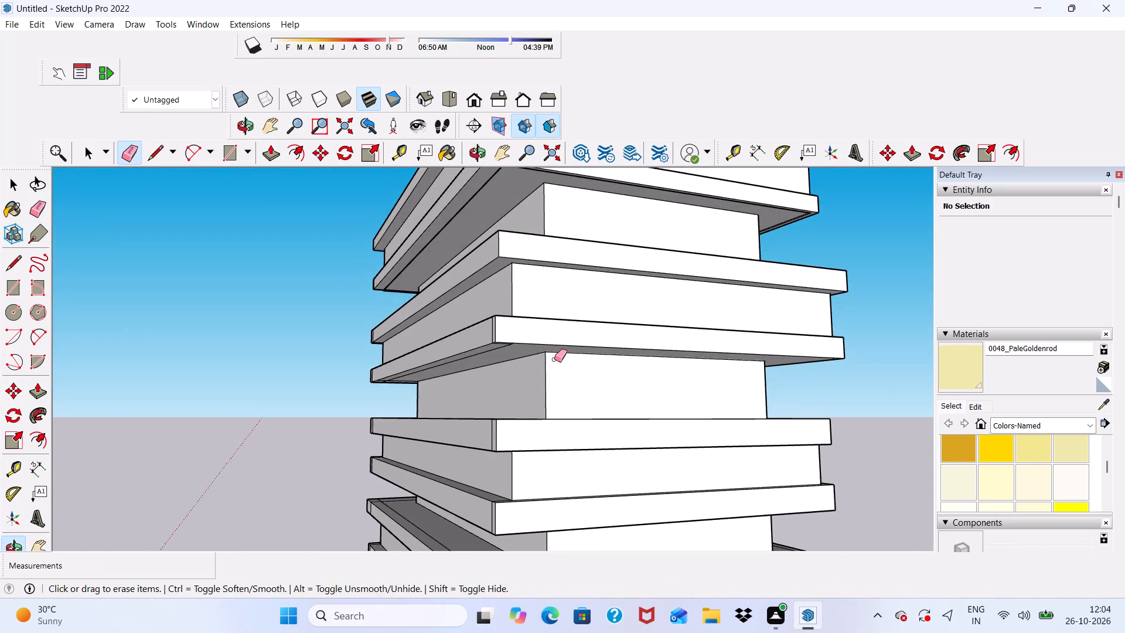
{"action": "middle_click_drag", "start_coordinate": [554, 359], "coordinate": [586, 270]}
{"action": "scroll", "coordinate": [542, 216], "scroll_direction": "up", "scroll_amount": 16}
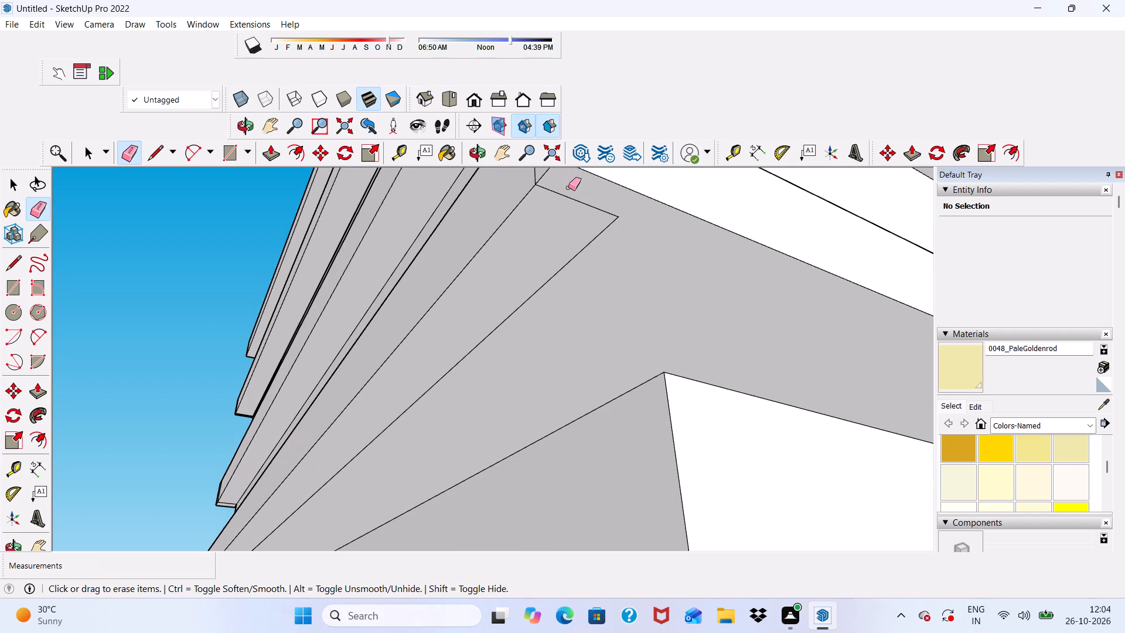
{"action": "left_click_drag", "start_coordinate": [572, 190], "coordinate": [587, 254]}
Erase the remaining side and top seam edges of the second collar's lower trim strip at the same corner.
{"action": "scroll", "coordinate": [584, 246], "scroll_direction": "down", "scroll_amount": 4}
{"action": "middle_click_drag", "start_coordinate": [669, 401], "coordinate": [683, 417]}
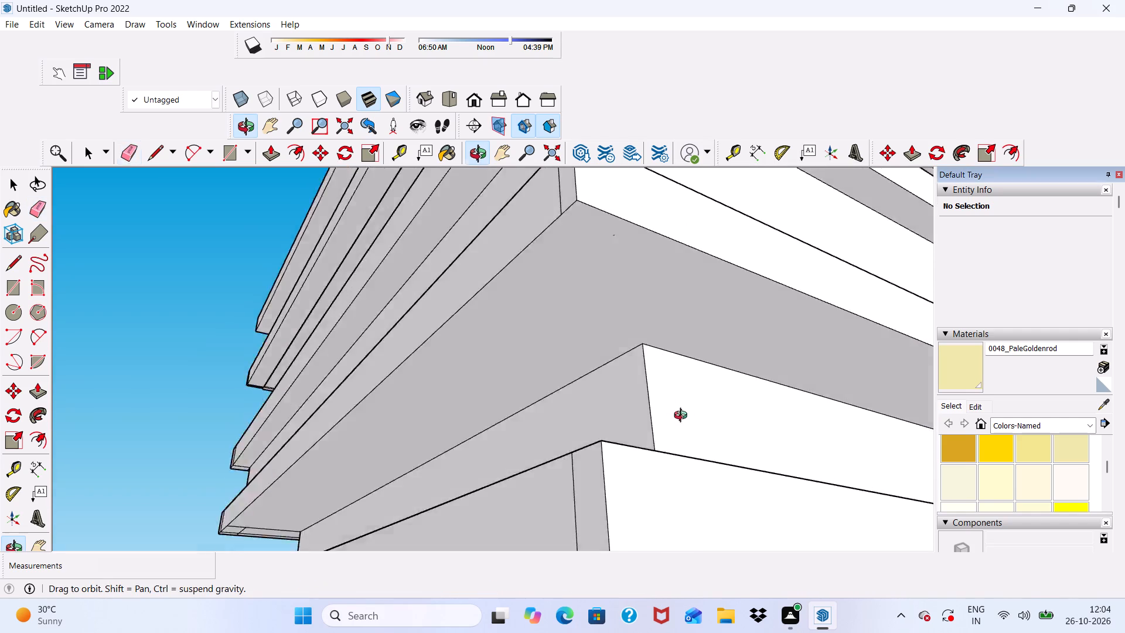
{"action": "middle_click_drag", "start_coordinate": [683, 417], "coordinate": [754, 557]}
{"action": "scroll", "coordinate": [612, 275], "scroll_direction": "up", "scroll_amount": 3}
{"action": "left_click_drag", "start_coordinate": [608, 224], "coordinate": [610, 230]}
{"action": "scroll", "coordinate": [684, 271], "scroll_direction": "down", "scroll_amount": 2}
{"action": "middle_click_drag", "start_coordinate": [690, 286], "coordinate": [676, 403]}
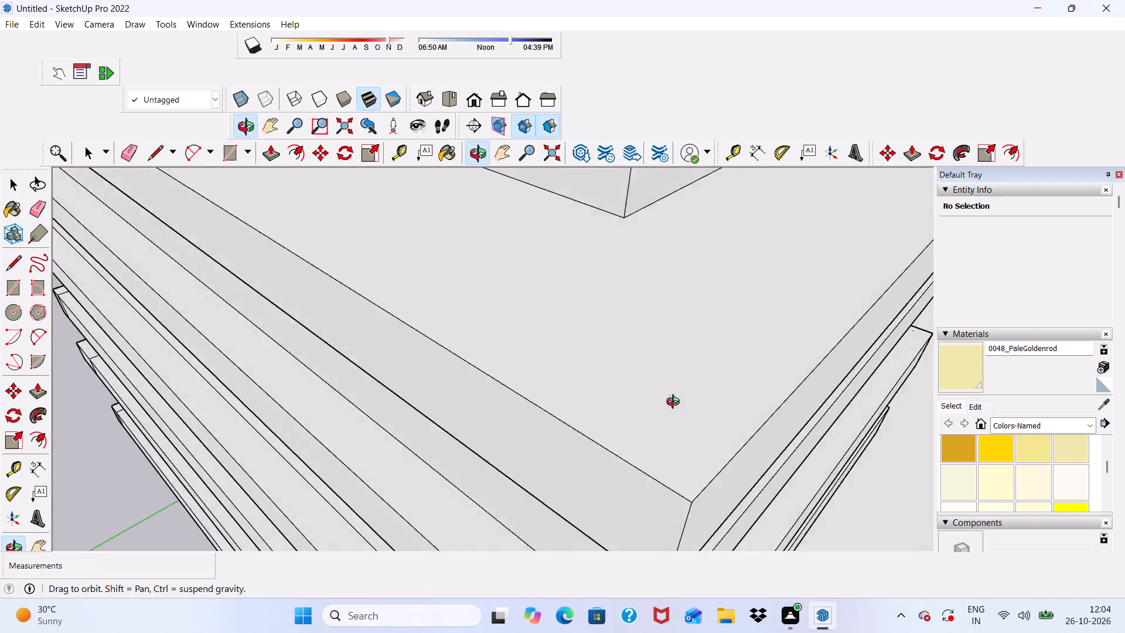
{"action": "middle_click_drag", "start_coordinate": [676, 403], "coordinate": [674, 341]}
{"action": "scroll", "coordinate": [592, 416], "scroll_direction": "up", "scroll_amount": 4}
{"action": "left_click_drag", "start_coordinate": [586, 397], "coordinate": [595, 413]}
Erase the vertical and top-face seam edges of the third collar's upper trim strip at this corner.
{"action": "scroll", "coordinate": [588, 408], "scroll_direction": "down", "scroll_amount": 14}
{"action": "middle_click_drag", "start_coordinate": [696, 437], "coordinate": [708, 377]}
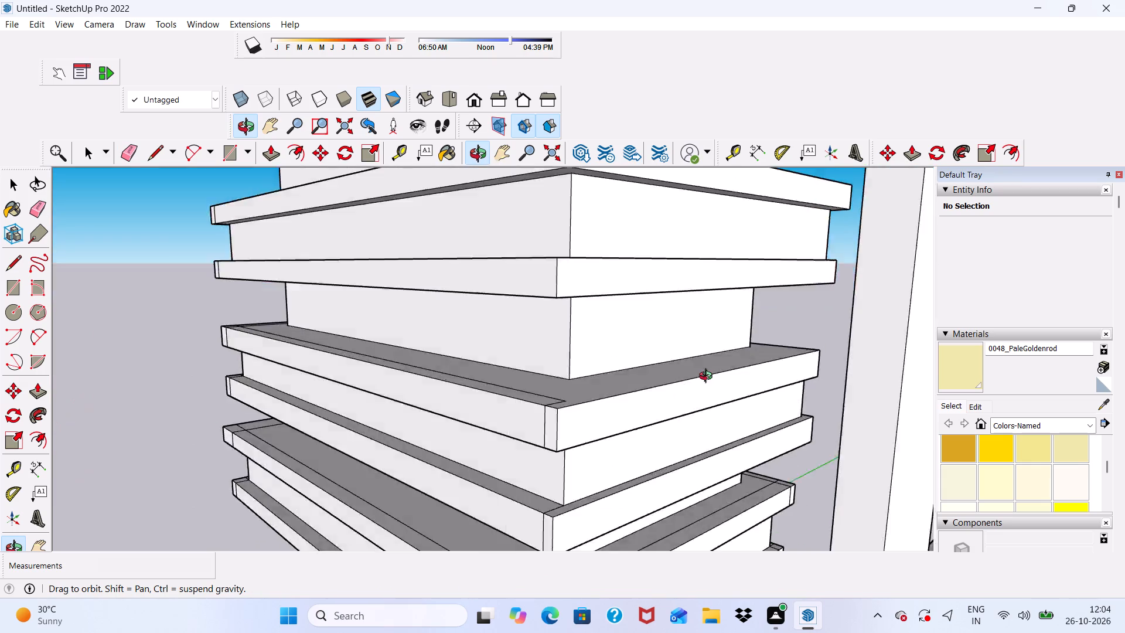
{"action": "middle_click_drag", "start_coordinate": [708, 377], "coordinate": [785, 395]}
{"action": "scroll", "coordinate": [702, 433], "scroll_direction": "up", "scroll_amount": 11}
{"action": "left_click_drag", "start_coordinate": [786, 445], "coordinate": [793, 451]}
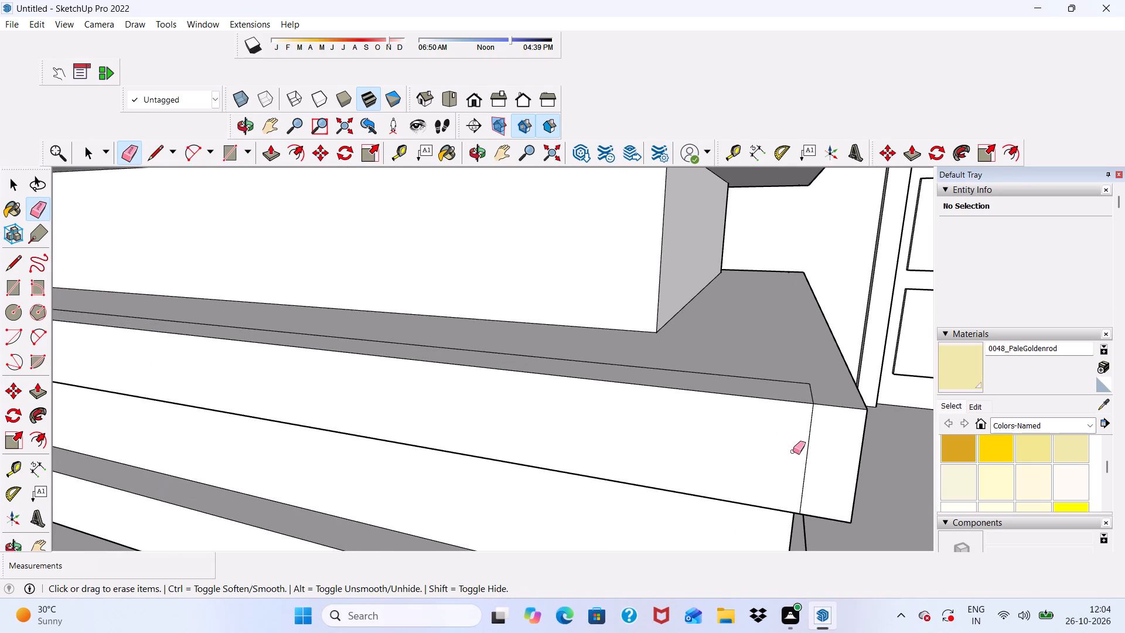
{"action": "left_click_drag", "start_coordinate": [793, 451], "coordinate": [811, 462]}
{"action": "left_click_drag", "start_coordinate": [777, 373], "coordinate": [817, 391]}
{"action": "left_click", "coordinate": [818, 391]}
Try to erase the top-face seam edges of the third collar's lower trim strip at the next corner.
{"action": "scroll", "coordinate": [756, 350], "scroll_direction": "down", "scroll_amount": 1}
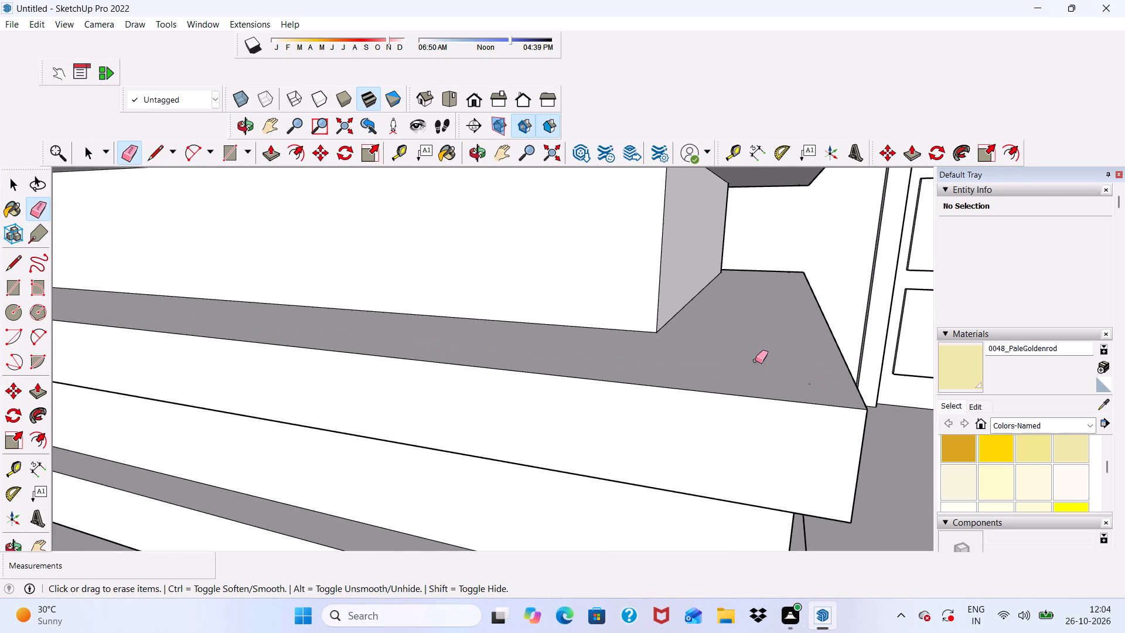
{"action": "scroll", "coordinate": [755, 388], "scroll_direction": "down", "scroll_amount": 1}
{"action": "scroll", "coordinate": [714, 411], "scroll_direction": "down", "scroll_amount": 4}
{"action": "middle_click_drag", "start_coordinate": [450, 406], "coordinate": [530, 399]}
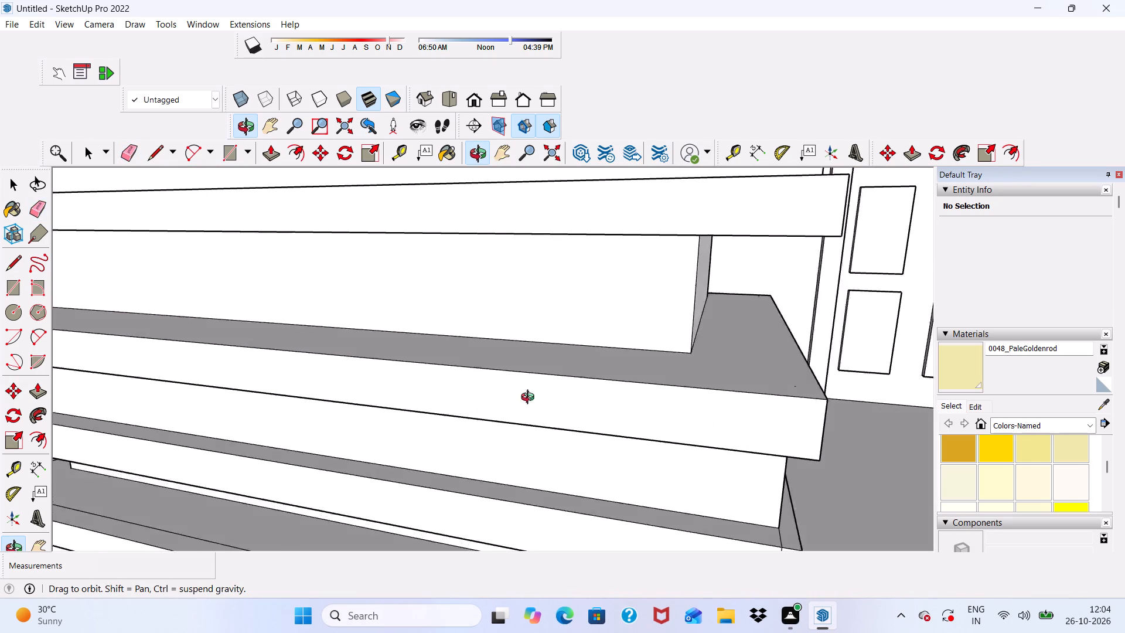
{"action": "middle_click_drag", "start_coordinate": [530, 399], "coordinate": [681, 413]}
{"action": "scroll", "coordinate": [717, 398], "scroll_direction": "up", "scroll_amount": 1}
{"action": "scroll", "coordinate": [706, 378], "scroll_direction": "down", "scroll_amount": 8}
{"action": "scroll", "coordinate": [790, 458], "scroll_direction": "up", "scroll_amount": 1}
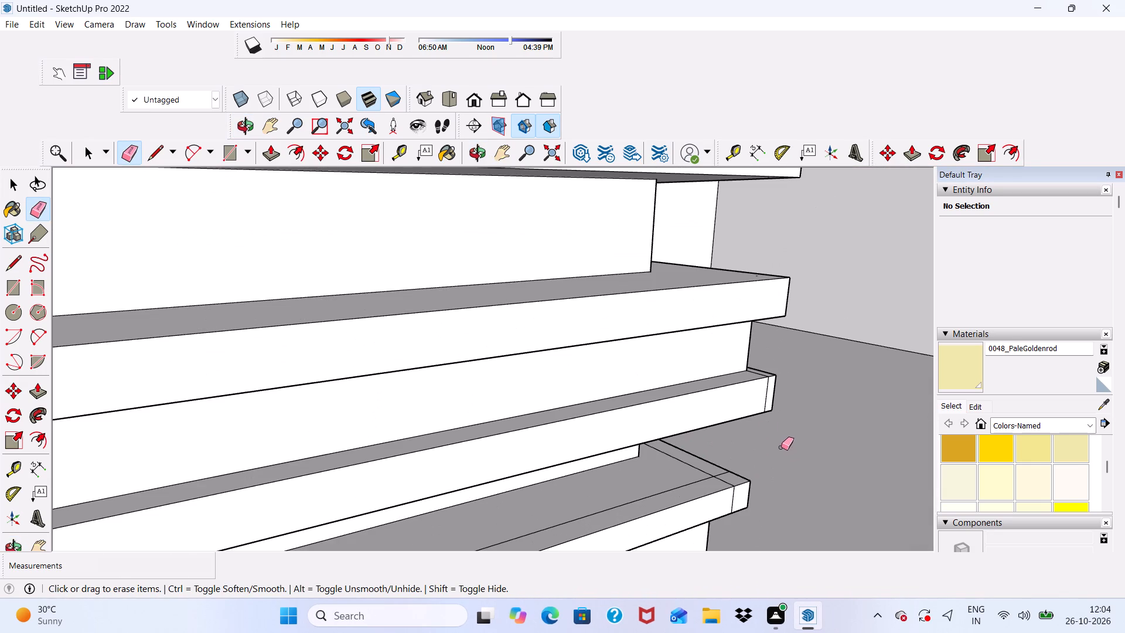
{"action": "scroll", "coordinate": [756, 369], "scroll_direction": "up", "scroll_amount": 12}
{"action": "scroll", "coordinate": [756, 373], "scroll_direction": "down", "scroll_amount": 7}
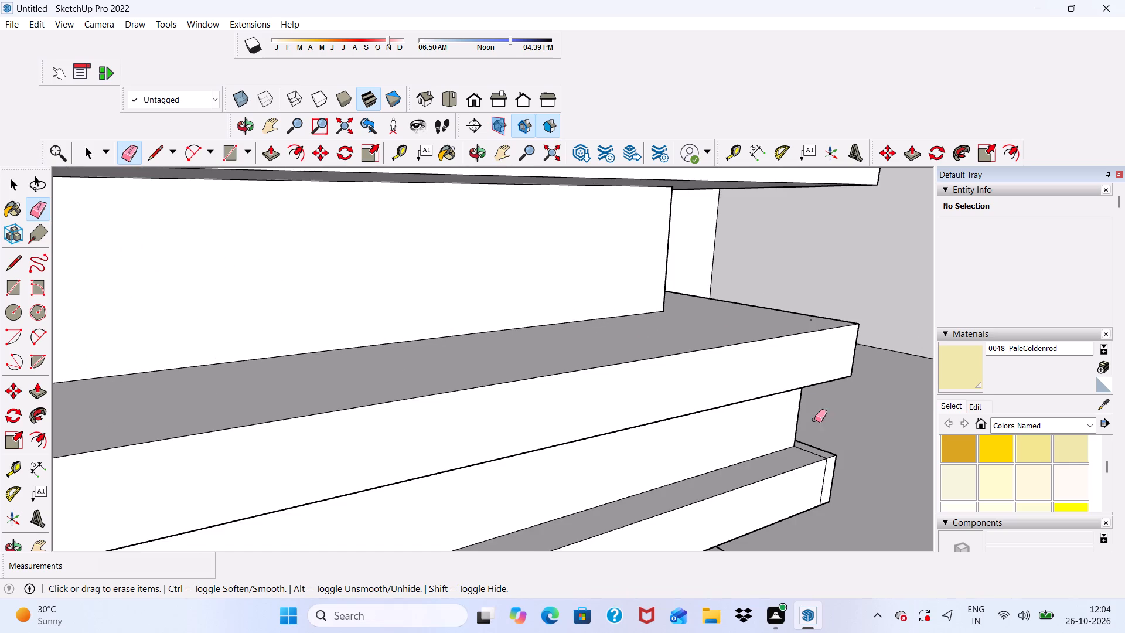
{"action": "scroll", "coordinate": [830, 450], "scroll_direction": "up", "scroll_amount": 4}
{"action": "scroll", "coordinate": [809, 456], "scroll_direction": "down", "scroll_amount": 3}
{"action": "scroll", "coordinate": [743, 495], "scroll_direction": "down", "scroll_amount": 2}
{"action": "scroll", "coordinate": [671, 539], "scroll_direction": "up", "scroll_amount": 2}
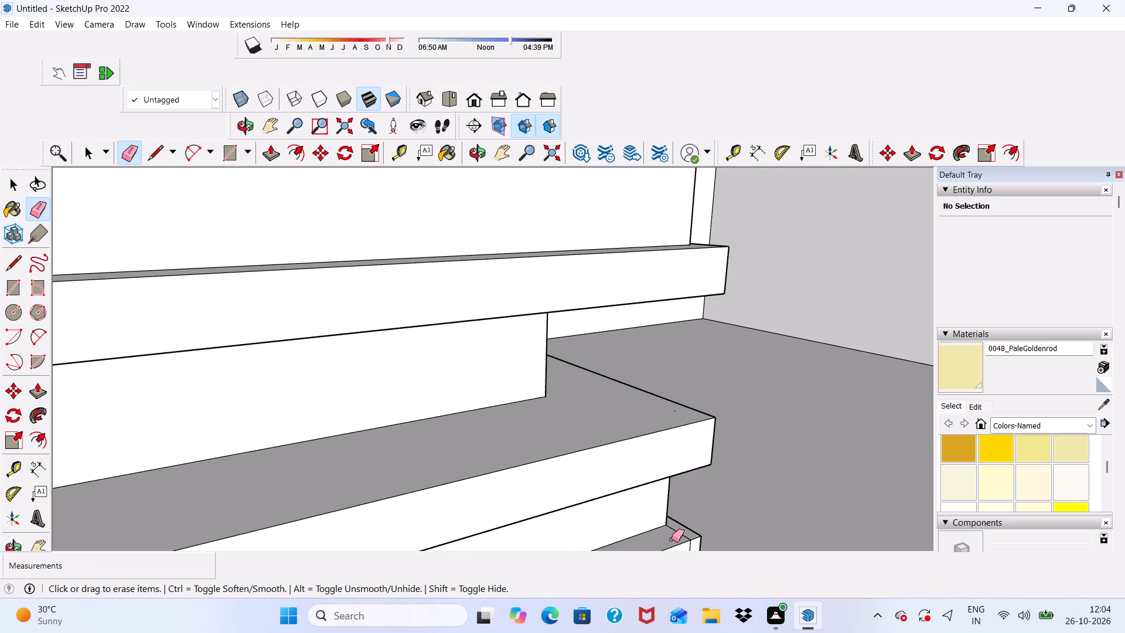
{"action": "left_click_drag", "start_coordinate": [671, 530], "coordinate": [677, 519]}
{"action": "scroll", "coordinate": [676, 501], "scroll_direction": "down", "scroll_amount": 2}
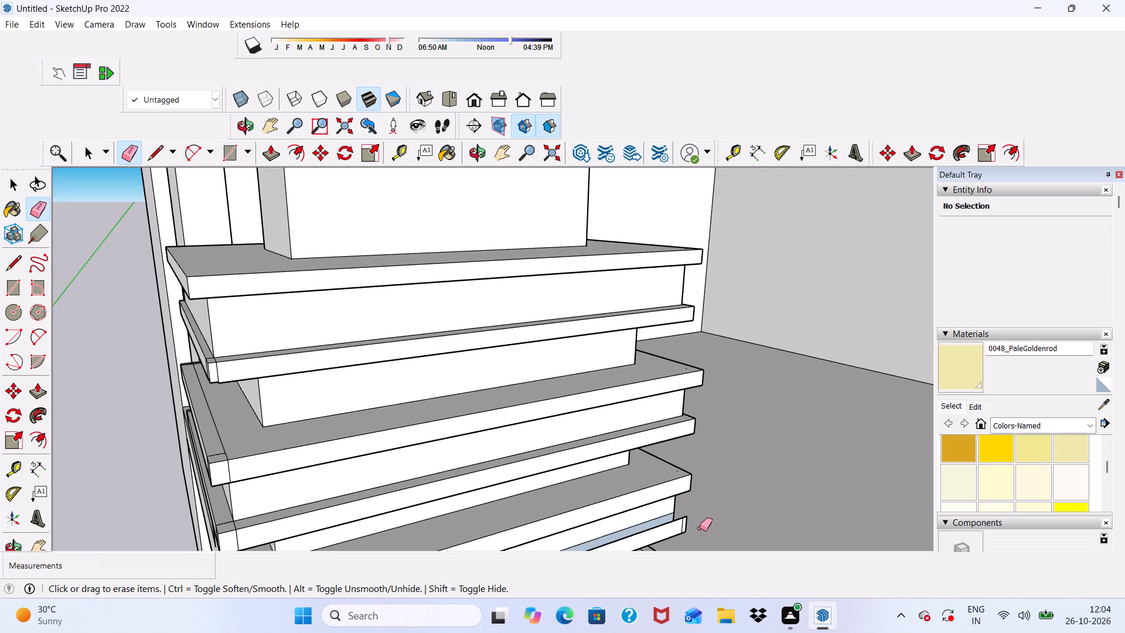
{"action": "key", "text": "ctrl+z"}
Erase the top-face and vertical seam edges of the third collar's lower trim strip at this corner.
{"action": "scroll", "coordinate": [669, 509], "scroll_direction": "up", "scroll_amount": 16}
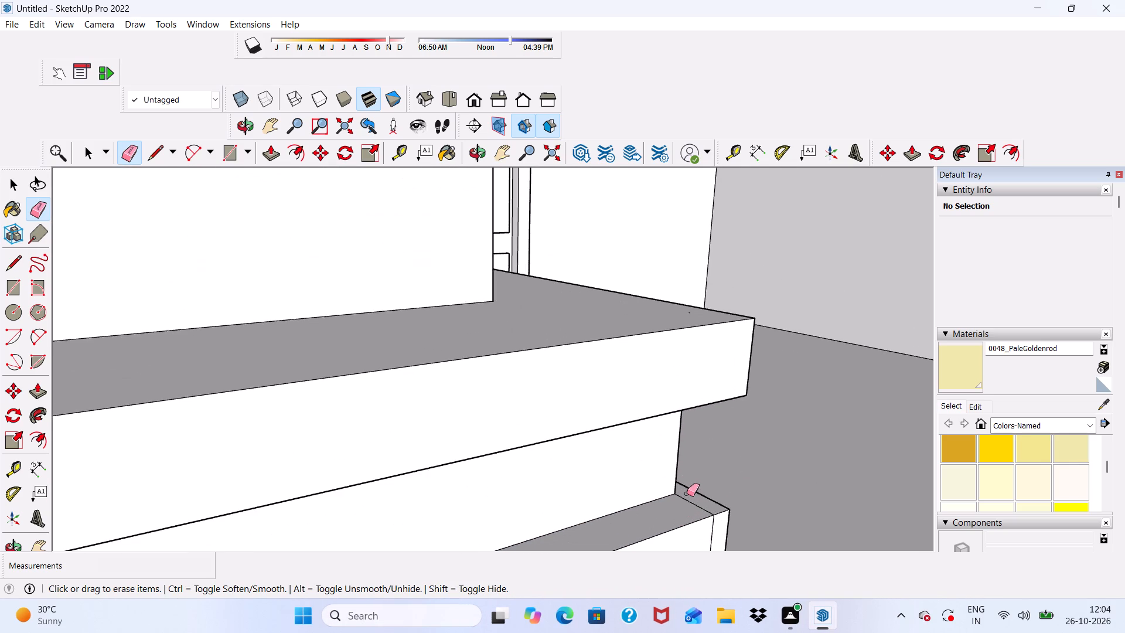
{"action": "left_click_drag", "start_coordinate": [688, 496], "coordinate": [688, 503]}
{"action": "scroll", "coordinate": [710, 549], "scroll_direction": "up", "scroll_amount": 3}
{"action": "left_click", "coordinate": [714, 532]}
{"action": "left_click_drag", "start_coordinate": [701, 526], "coordinate": [731, 525]}
{"action": "scroll", "coordinate": [526, 467], "scroll_direction": "down", "scroll_amount": 5}
Erase the underside seam edges of the third collar's lower and upper trim strips at the same corner.
{"action": "middle_click_drag", "start_coordinate": [599, 529], "coordinate": [480, 285]}
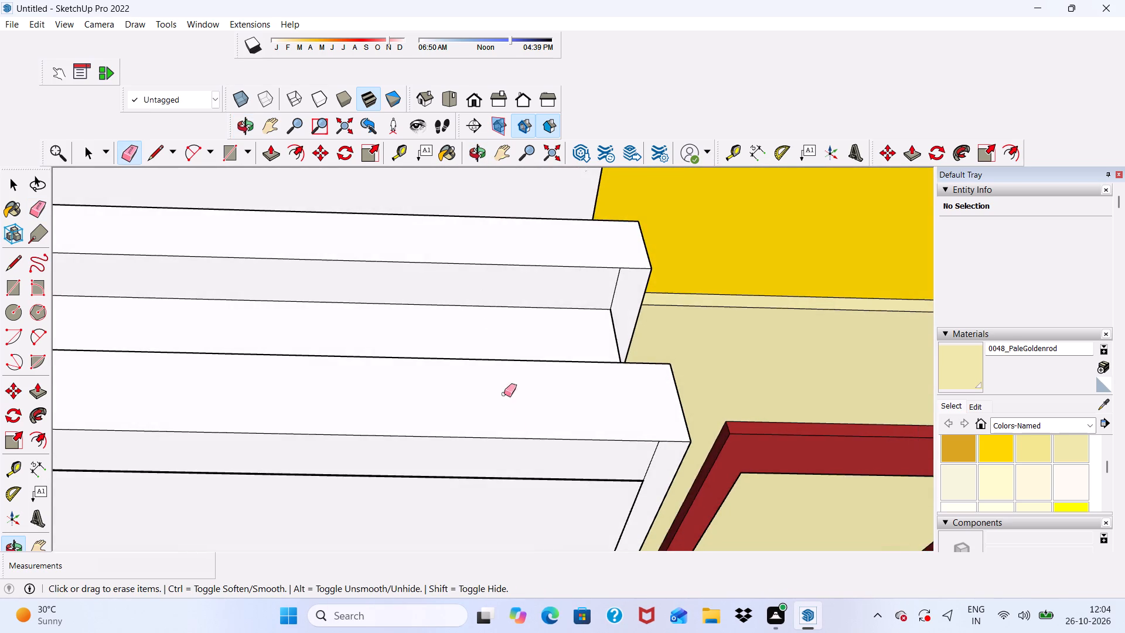
{"action": "scroll", "coordinate": [562, 451], "scroll_direction": "up", "scroll_amount": 4}
{"action": "left_click_drag", "start_coordinate": [665, 455], "coordinate": [692, 488]}
{"action": "scroll", "coordinate": [530, 454], "scroll_direction": "down", "scroll_amount": 7}
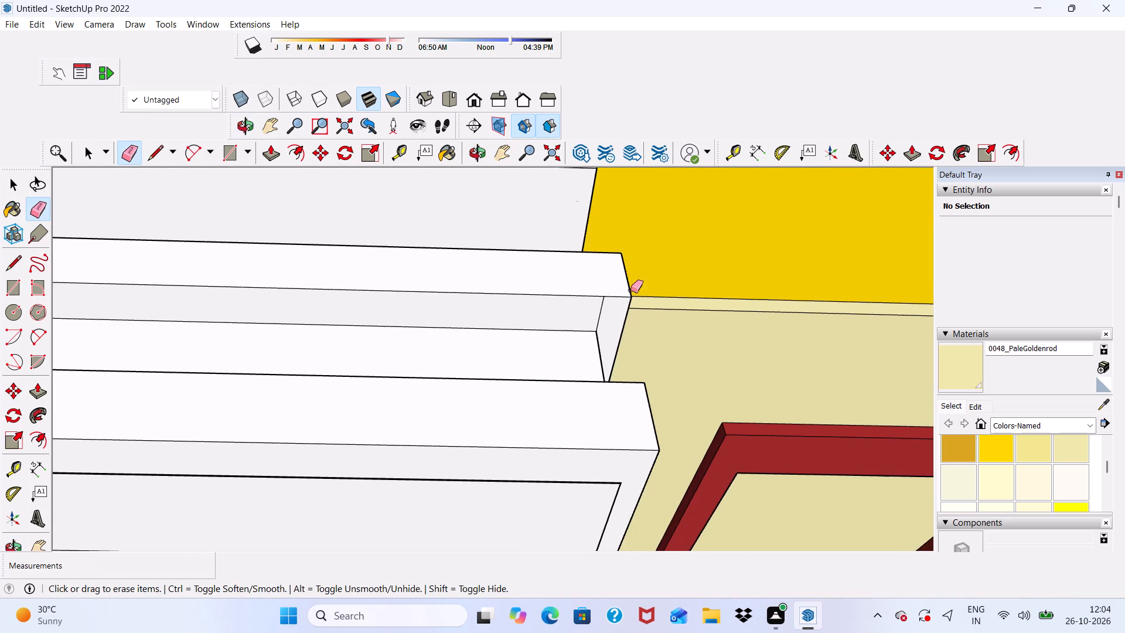
{"action": "scroll", "coordinate": [630, 285], "scroll_direction": "up", "scroll_amount": 6}
{"action": "scroll", "coordinate": [626, 281], "scroll_direction": "down", "scroll_amount": 6}
{"action": "left_click_drag", "start_coordinate": [537, 428], "coordinate": [537, 429]}
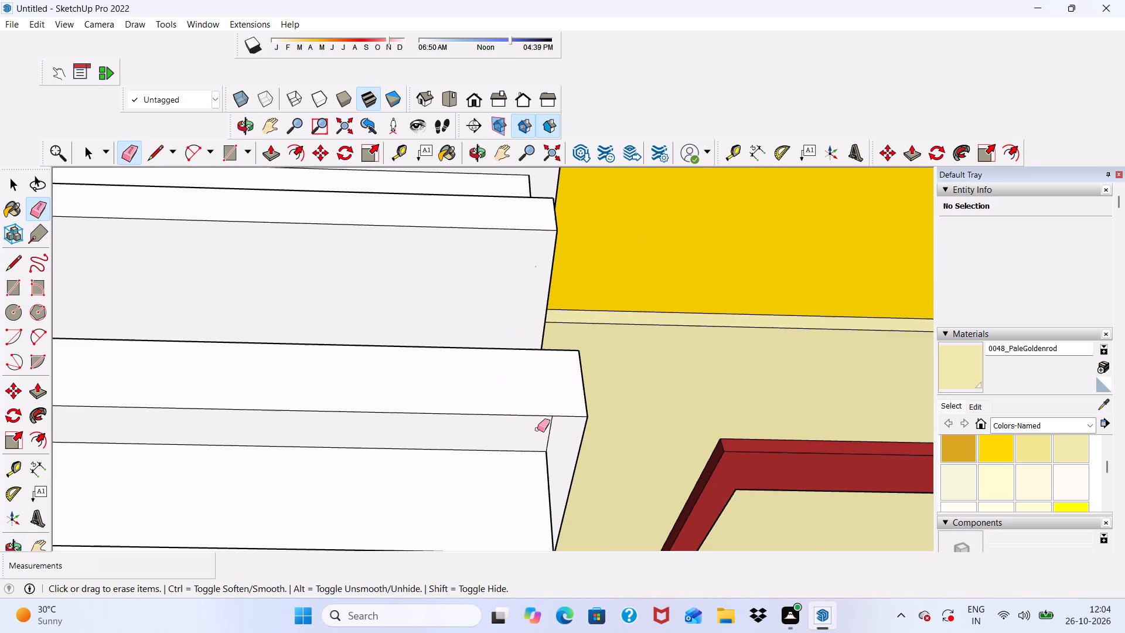
{"action": "left_click_drag", "start_coordinate": [537, 429], "coordinate": [561, 439]}
Erase the vertical and underside seam edges of the bottom collar's upper trim strip at the corner beside the house wall.
{"action": "scroll", "coordinate": [440, 349], "scroll_direction": "down", "scroll_amount": 5}
{"action": "scroll", "coordinate": [570, 315], "scroll_direction": "down", "scroll_amount": 4}
{"action": "scroll", "coordinate": [537, 444], "scroll_direction": "up", "scroll_amount": 5}
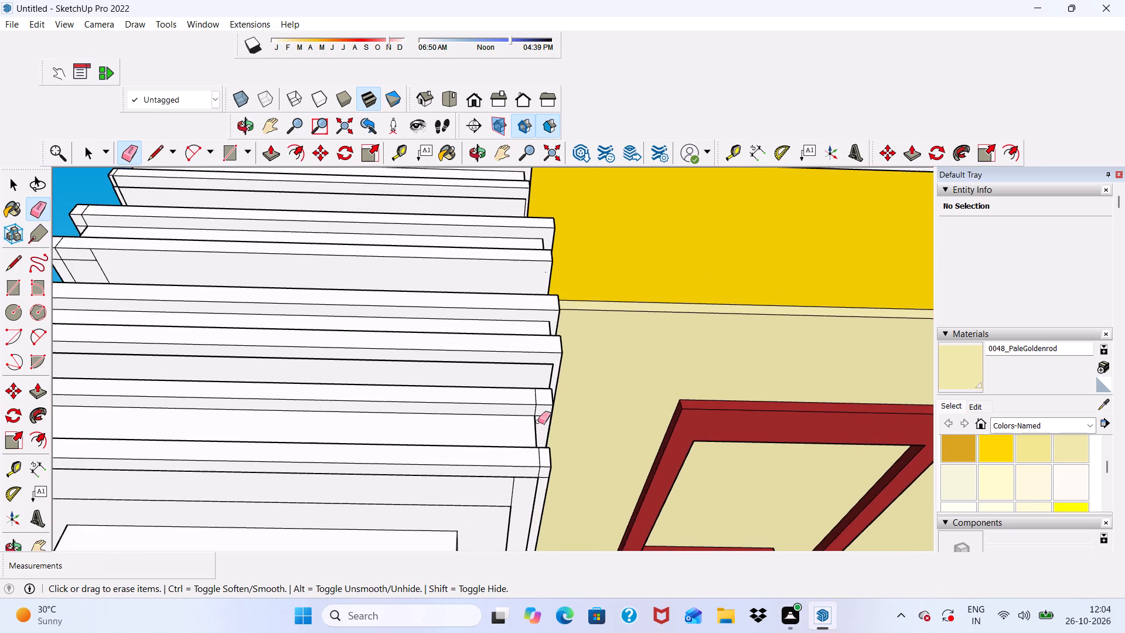
{"action": "scroll", "coordinate": [530, 394], "scroll_direction": "up", "scroll_amount": 5}
{"action": "left_click_drag", "start_coordinate": [530, 392], "coordinate": [545, 397]}
{"action": "left_click_drag", "start_coordinate": [538, 416], "coordinate": [544, 417]}
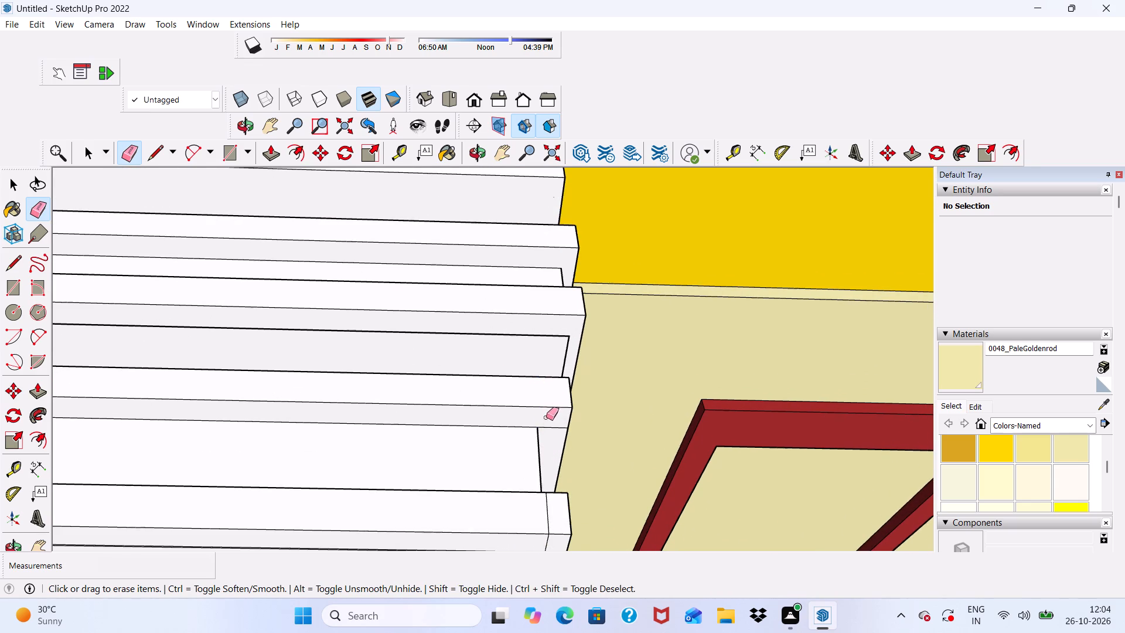
Erase the top-face and vertical seam edges of the bottom collar's upper trim strip at the adjacent front corner.
{"action": "middle_click_drag", "start_coordinate": [548, 420], "coordinate": [411, 598]}
{"action": "middle_click_drag", "start_coordinate": [503, 477], "coordinate": [466, 542]}
{"action": "scroll", "coordinate": [469, 523], "scroll_direction": "up", "scroll_amount": 4}
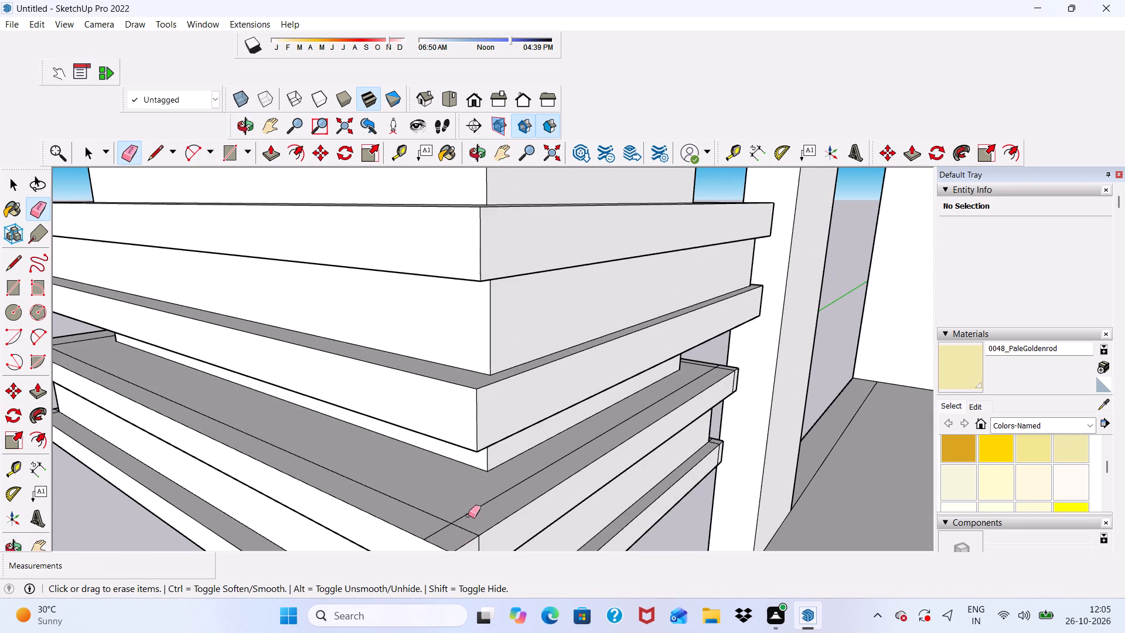
{"action": "left_click_drag", "start_coordinate": [431, 518], "coordinate": [473, 504]}
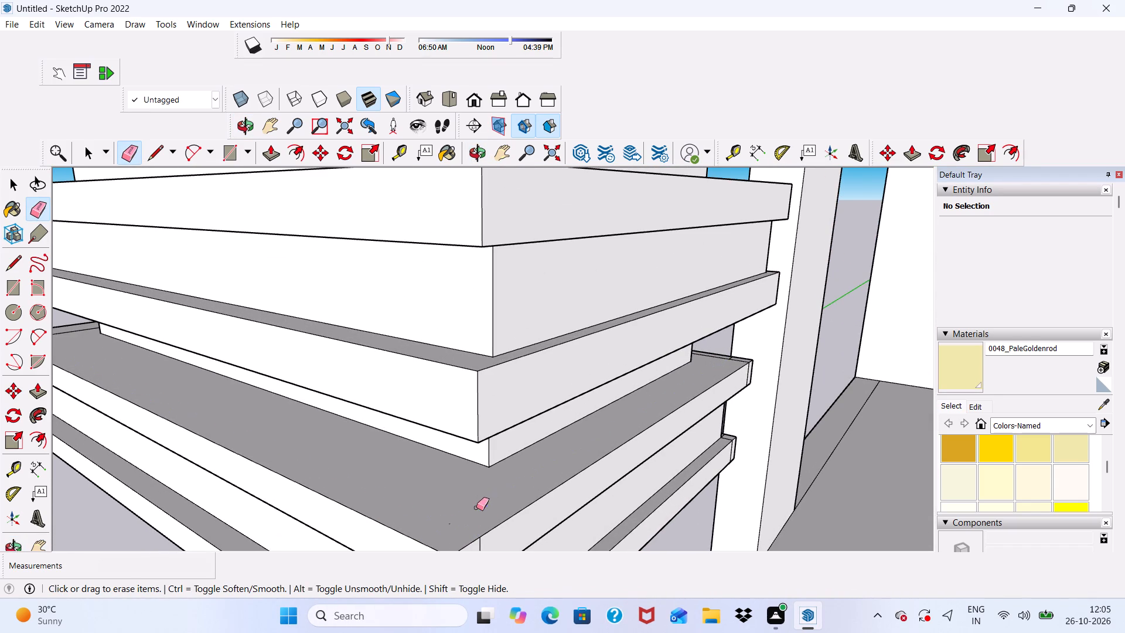
{"action": "scroll", "coordinate": [473, 506], "scroll_direction": "down", "scroll_amount": 4}
{"action": "scroll", "coordinate": [480, 551], "scroll_direction": "up", "scroll_amount": 6}
{"action": "left_click_drag", "start_coordinate": [470, 547], "coordinate": [469, 546]}
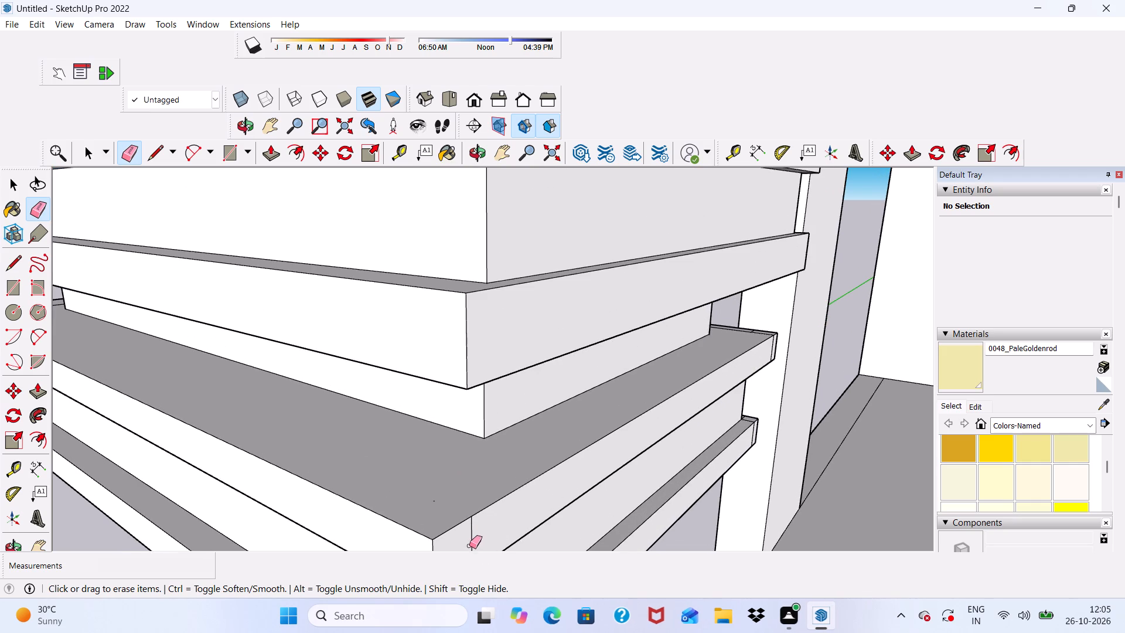
{"action": "left_click_drag", "start_coordinate": [469, 546], "coordinate": [477, 531]}
{"action": "scroll", "coordinate": [437, 503], "scroll_direction": "down", "scroll_amount": 4}
Erase the top-face and vertical seam edges of the bottom collar's upper trim strip at the next outer corner.
{"action": "middle_click_drag", "start_coordinate": [695, 426], "coordinate": [514, 477]}
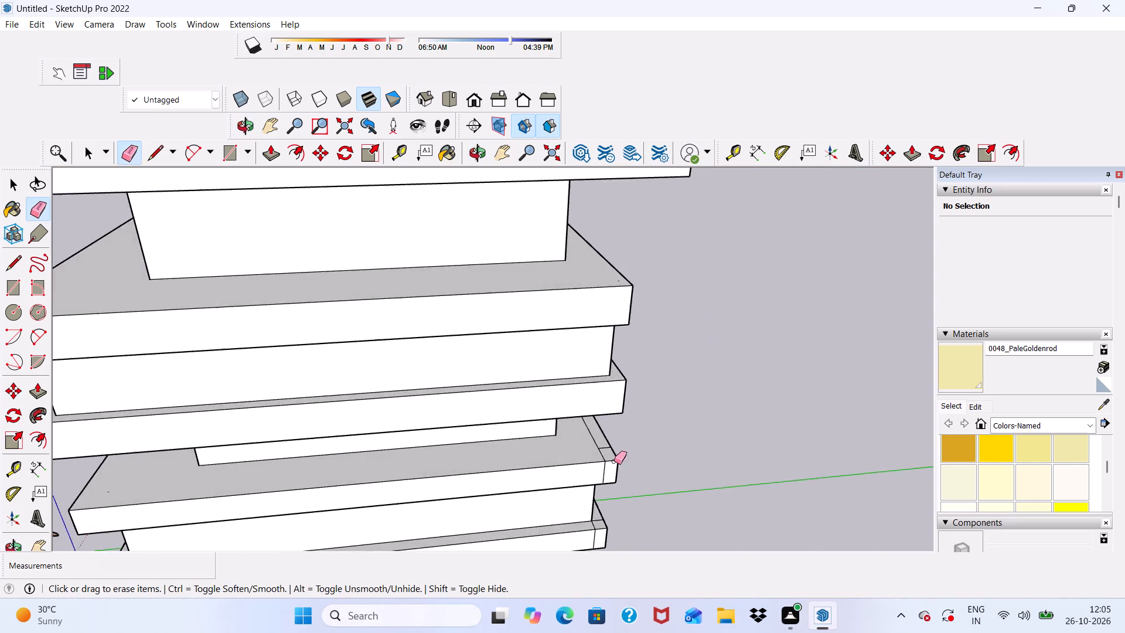
{"action": "scroll", "coordinate": [626, 454], "scroll_direction": "up", "scroll_amount": 5}
{"action": "scroll", "coordinate": [606, 434], "scroll_direction": "down", "scroll_amount": 6}
{"action": "scroll", "coordinate": [539, 428], "scroll_direction": "up", "scroll_amount": 4}
{"action": "scroll", "coordinate": [581, 383], "scroll_direction": "up", "scroll_amount": 5}
{"action": "scroll", "coordinate": [576, 389], "scroll_direction": "down", "scroll_amount": 5}
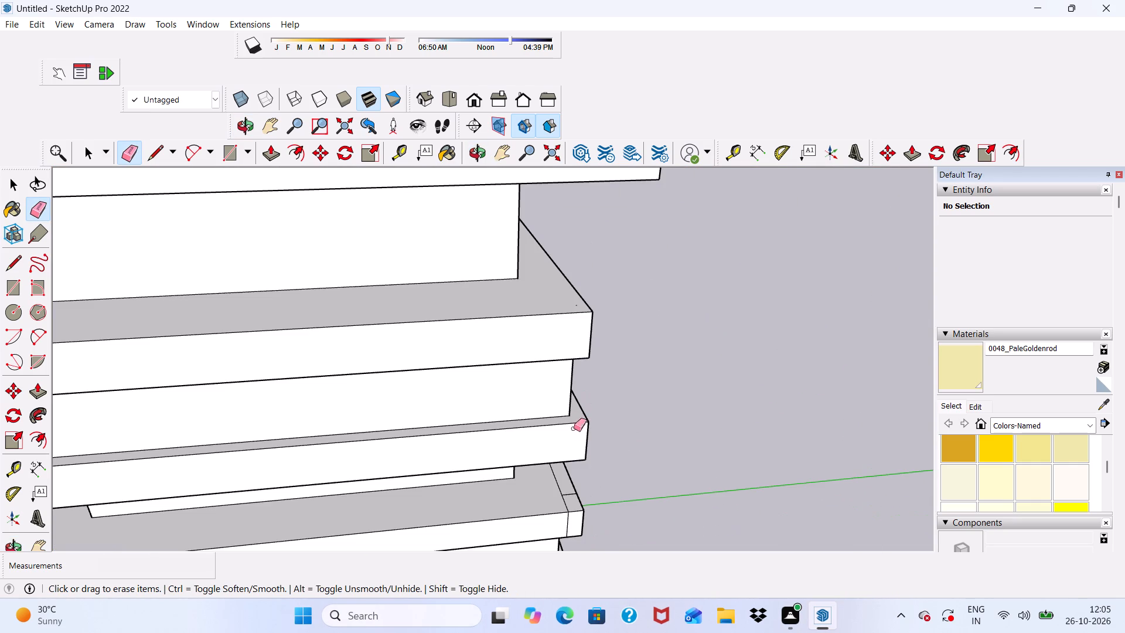
{"action": "left_click_drag", "start_coordinate": [567, 489], "coordinate": [562, 503]}
{"action": "left_click", "coordinate": [561, 485]}
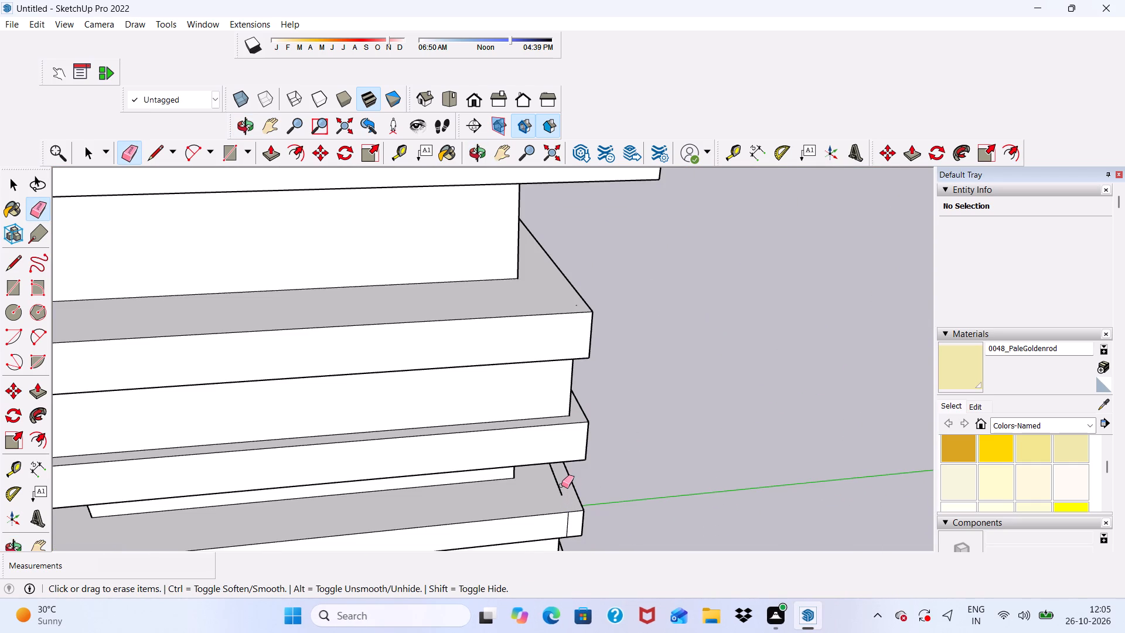
{"action": "left_click", "coordinate": [561, 485]}
{"action": "left_click", "coordinate": [559, 486]}
{"action": "scroll", "coordinate": [577, 515], "scroll_direction": "up", "scroll_amount": 5}
{"action": "scroll", "coordinate": [573, 513], "scroll_direction": "down", "scroll_amount": 3}
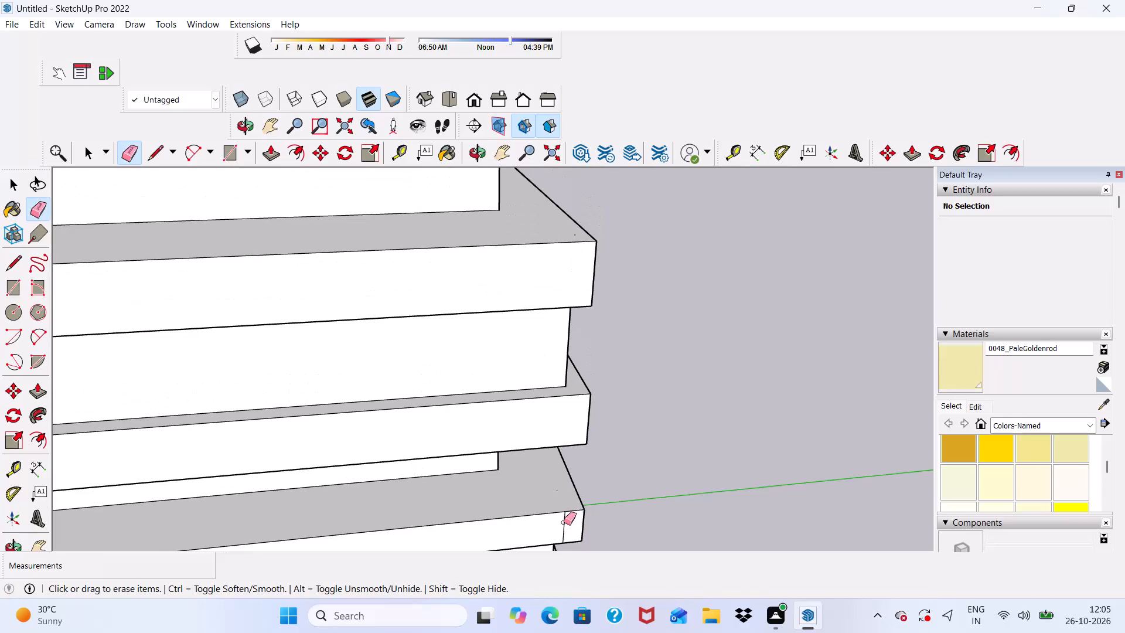
{"action": "left_click", "coordinate": [564, 522]}
Erase the seam edges on the underside of the bottom collar's upper trim strip at the same corner.
{"action": "scroll", "coordinate": [571, 515], "scroll_direction": "down", "scroll_amount": 1}
{"action": "middle_click_drag", "start_coordinate": [571, 515], "coordinate": [555, 287]}
{"action": "scroll", "coordinate": [564, 286], "scroll_direction": "up", "scroll_amount": 1}
{"action": "scroll", "coordinate": [557, 322], "scroll_direction": "down", "scroll_amount": 3}
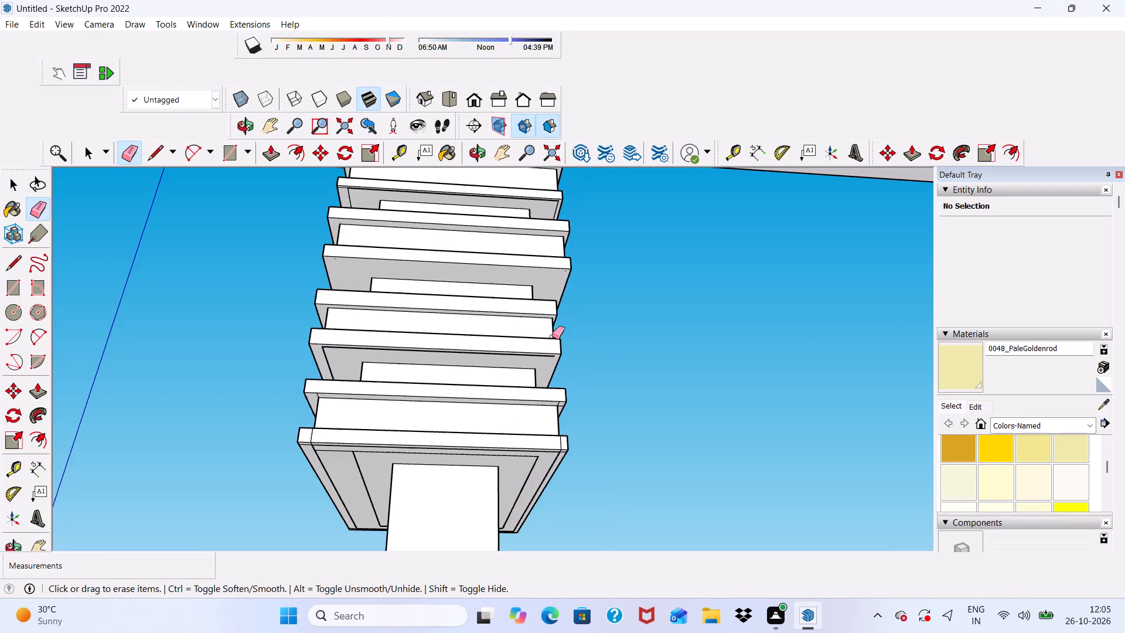
{"action": "scroll", "coordinate": [558, 358], "scroll_direction": "down", "scroll_amount": 2}
{"action": "scroll", "coordinate": [575, 411], "scroll_direction": "up", "scroll_amount": 6}
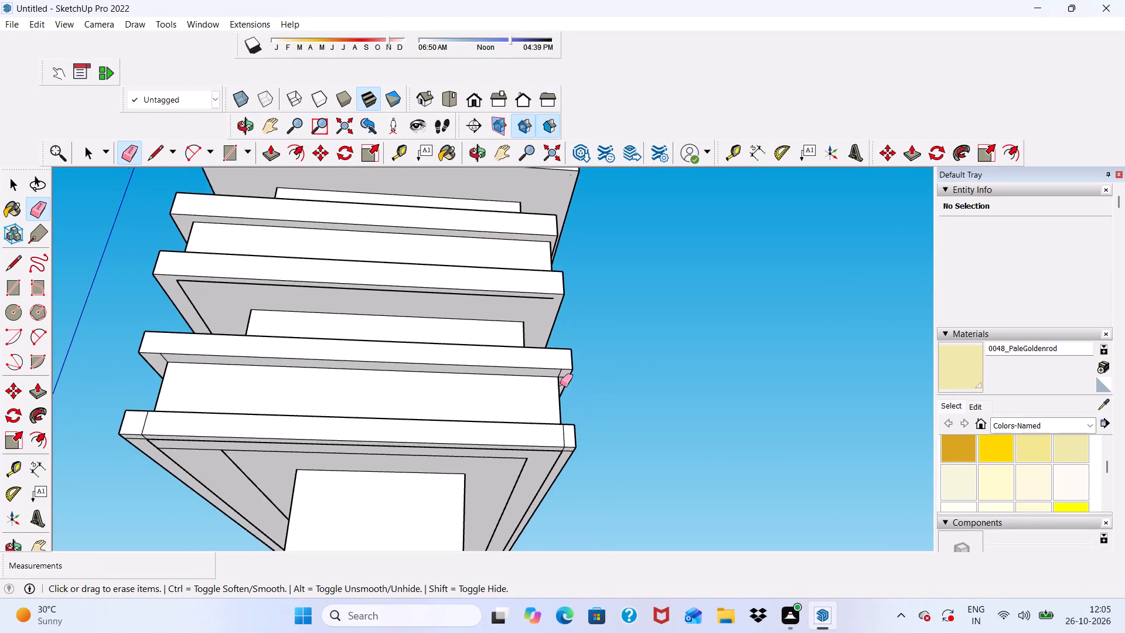
{"action": "scroll", "coordinate": [560, 384], "scroll_direction": "up", "scroll_amount": 1}
{"action": "scroll", "coordinate": [504, 283], "scroll_direction": "up", "scroll_amount": 6}
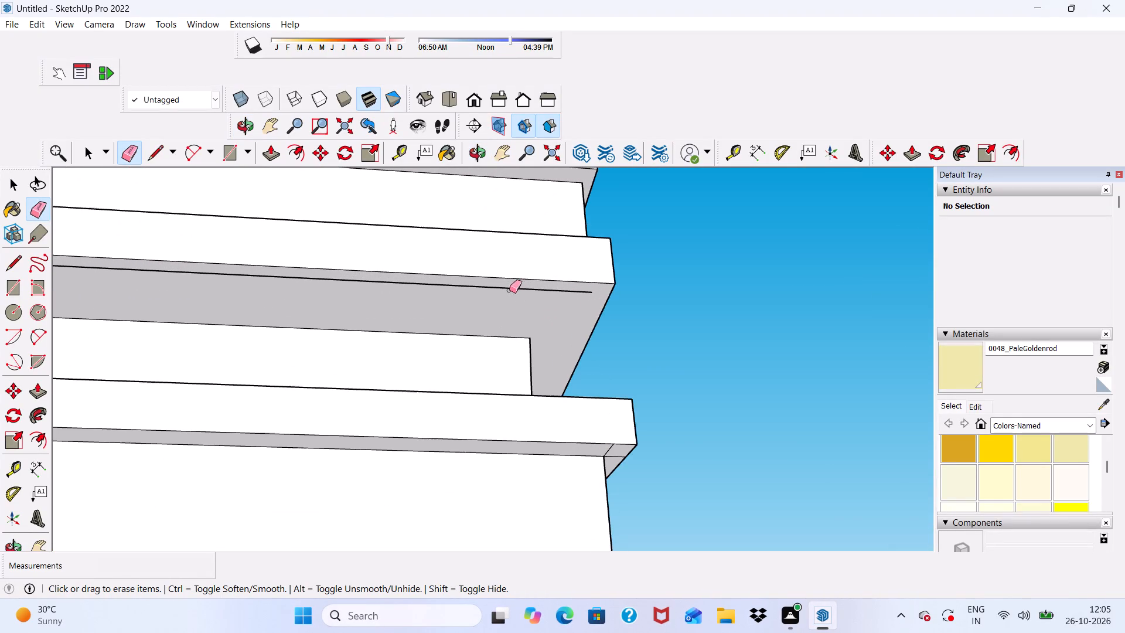
{"action": "scroll", "coordinate": [624, 486], "scroll_direction": "up", "scroll_amount": 4}
{"action": "scroll", "coordinate": [599, 450], "scroll_direction": "down", "scroll_amount": 4}
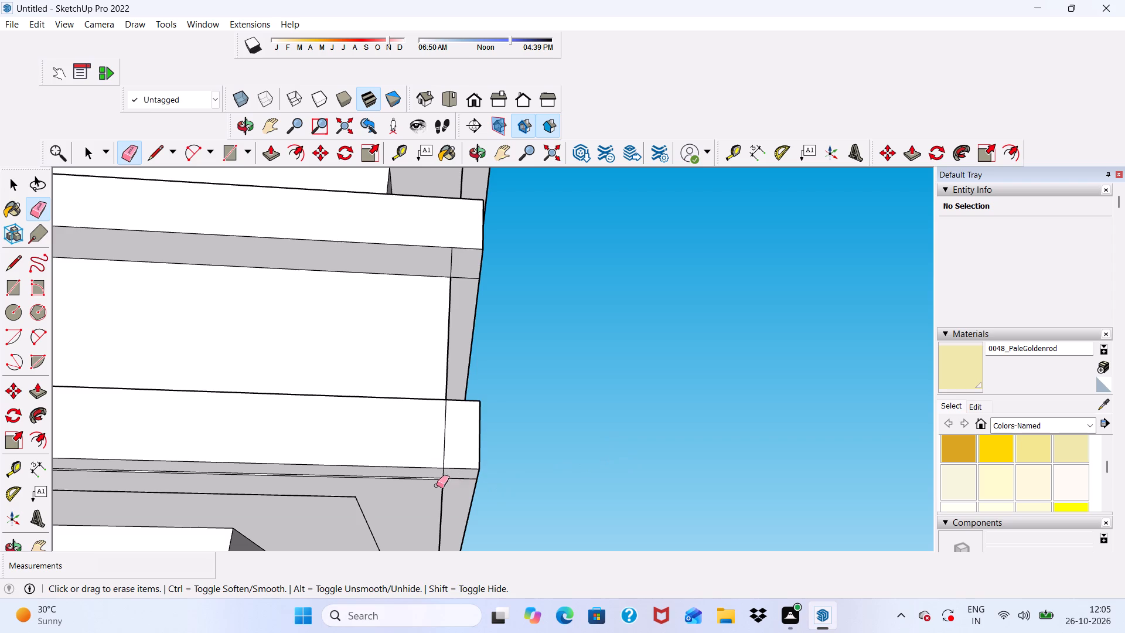
{"action": "scroll", "coordinate": [458, 267], "scroll_direction": "up", "scroll_amount": 3}
{"action": "left_click_drag", "start_coordinate": [441, 255], "coordinate": [467, 277]}
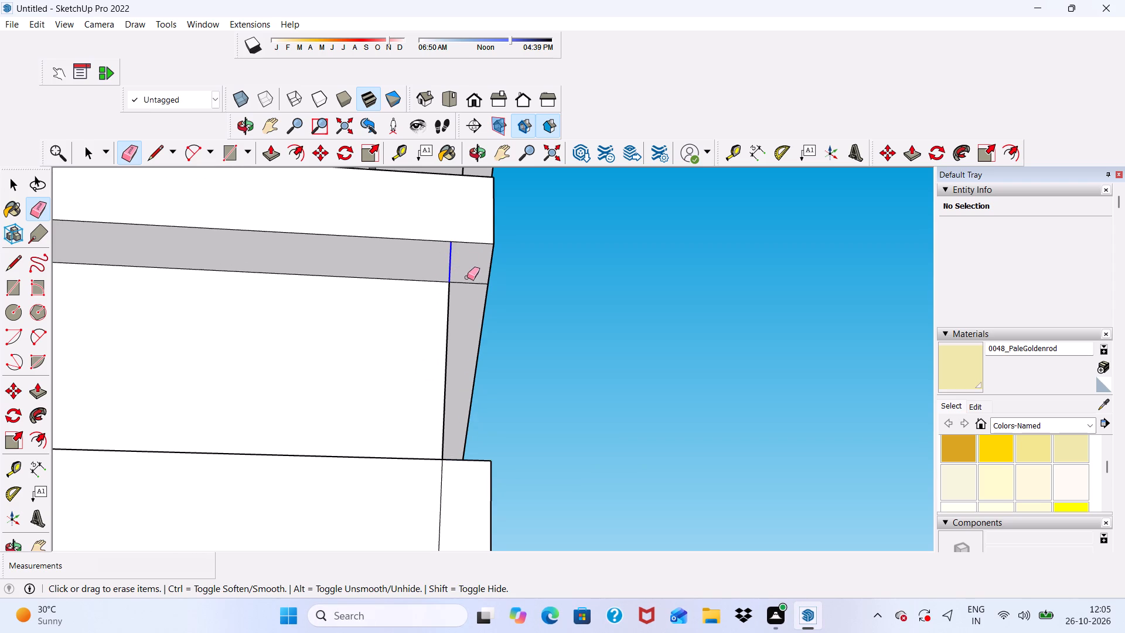
{"action": "left_click_drag", "start_coordinate": [467, 277], "coordinate": [470, 288]}
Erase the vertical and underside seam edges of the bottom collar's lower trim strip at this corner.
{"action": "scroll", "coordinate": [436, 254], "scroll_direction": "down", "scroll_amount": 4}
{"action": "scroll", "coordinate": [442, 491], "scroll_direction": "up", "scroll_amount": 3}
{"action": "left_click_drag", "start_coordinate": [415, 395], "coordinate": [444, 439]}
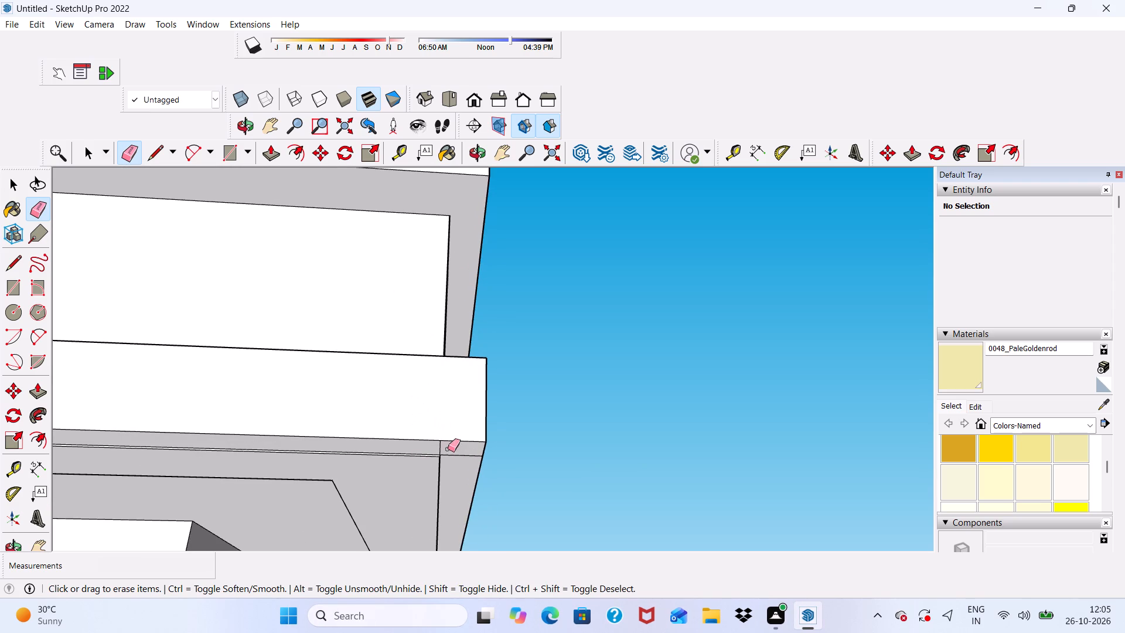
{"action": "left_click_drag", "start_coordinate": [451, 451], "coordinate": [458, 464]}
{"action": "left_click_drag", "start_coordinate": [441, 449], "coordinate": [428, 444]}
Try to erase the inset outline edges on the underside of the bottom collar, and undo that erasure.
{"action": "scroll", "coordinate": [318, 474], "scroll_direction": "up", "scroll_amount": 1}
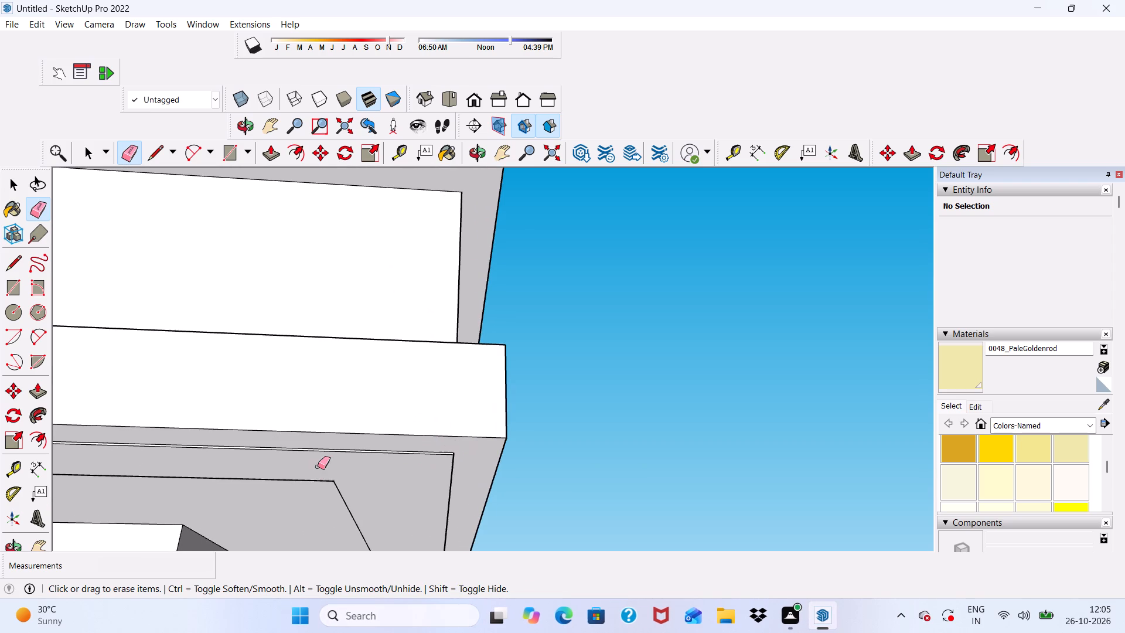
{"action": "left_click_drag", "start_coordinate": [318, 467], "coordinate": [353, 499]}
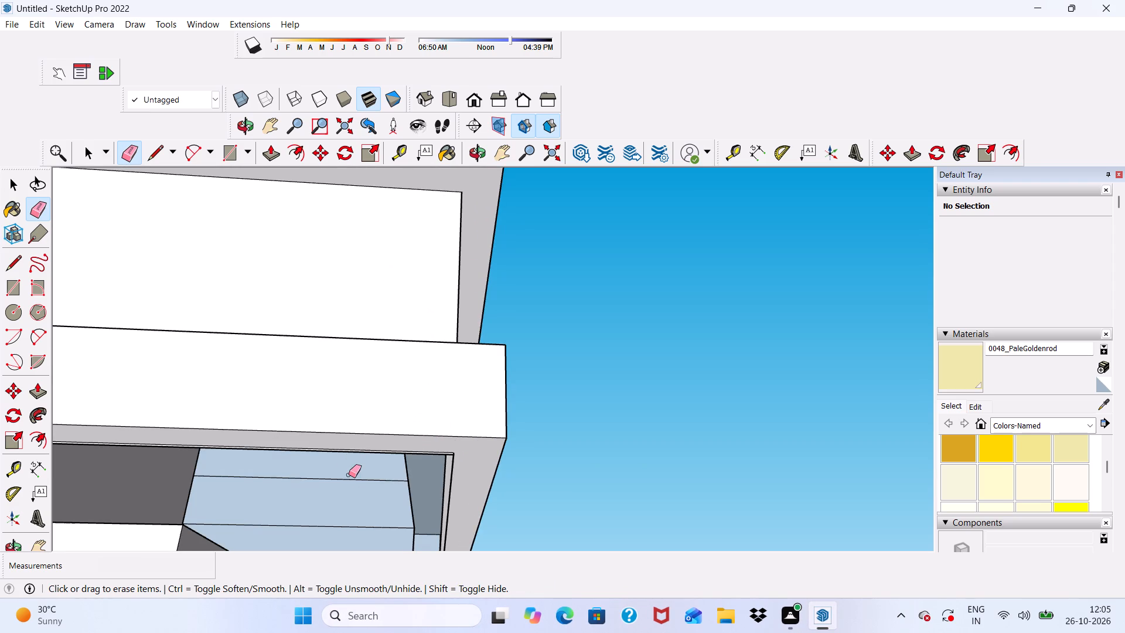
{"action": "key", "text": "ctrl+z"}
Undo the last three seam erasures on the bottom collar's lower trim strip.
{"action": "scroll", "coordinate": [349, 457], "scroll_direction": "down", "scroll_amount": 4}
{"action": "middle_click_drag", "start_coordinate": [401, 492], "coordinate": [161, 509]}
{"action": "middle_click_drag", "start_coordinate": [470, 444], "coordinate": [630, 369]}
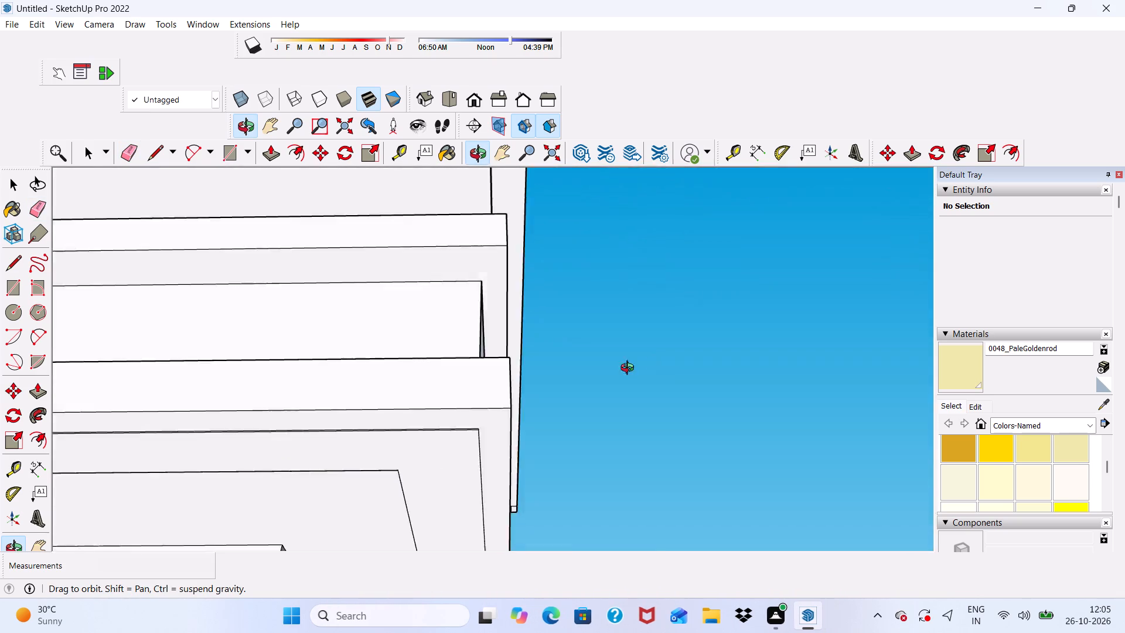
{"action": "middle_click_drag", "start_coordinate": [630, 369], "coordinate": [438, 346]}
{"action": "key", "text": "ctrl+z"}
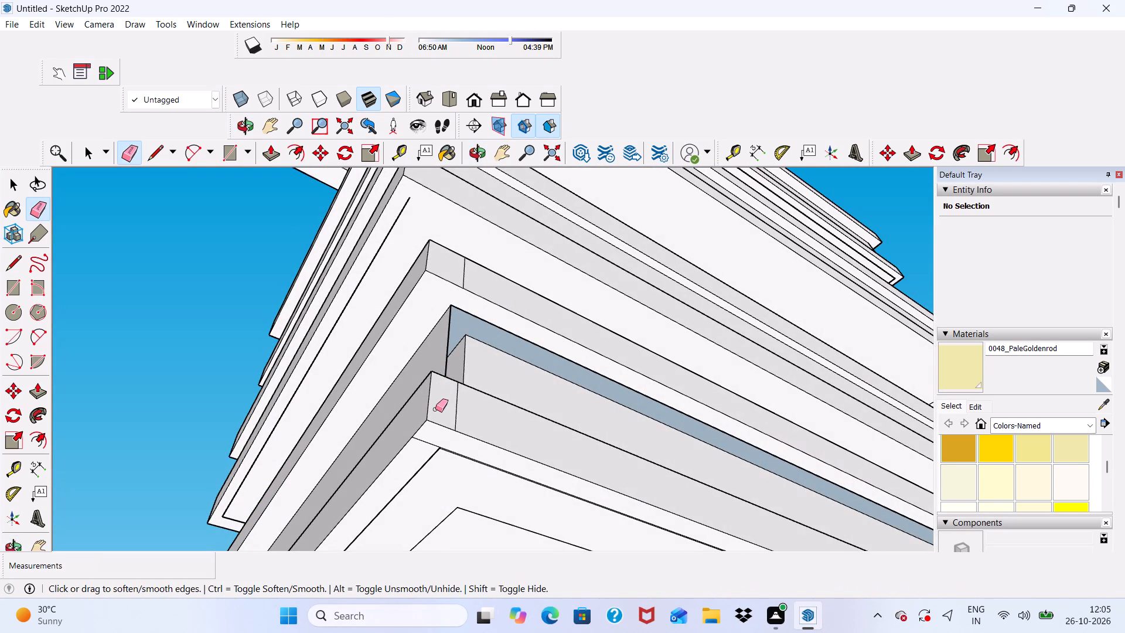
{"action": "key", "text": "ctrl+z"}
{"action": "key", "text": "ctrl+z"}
Erase the vertical seam edge on the side face of the bottom collar's lower trim strip near the corner.
{"action": "scroll", "coordinate": [463, 416], "scroll_direction": "up", "scroll_amount": 3}
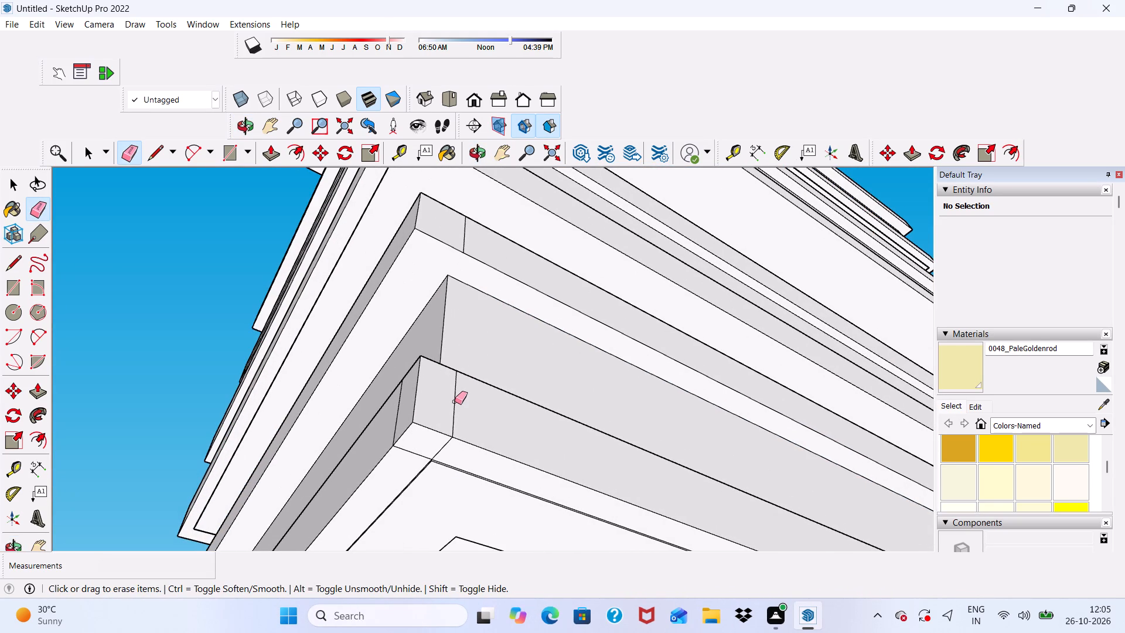
{"action": "left_click_drag", "start_coordinate": [457, 406], "coordinate": [472, 432]}
{"action": "left_click_drag", "start_coordinate": [456, 410], "coordinate": [422, 421]}
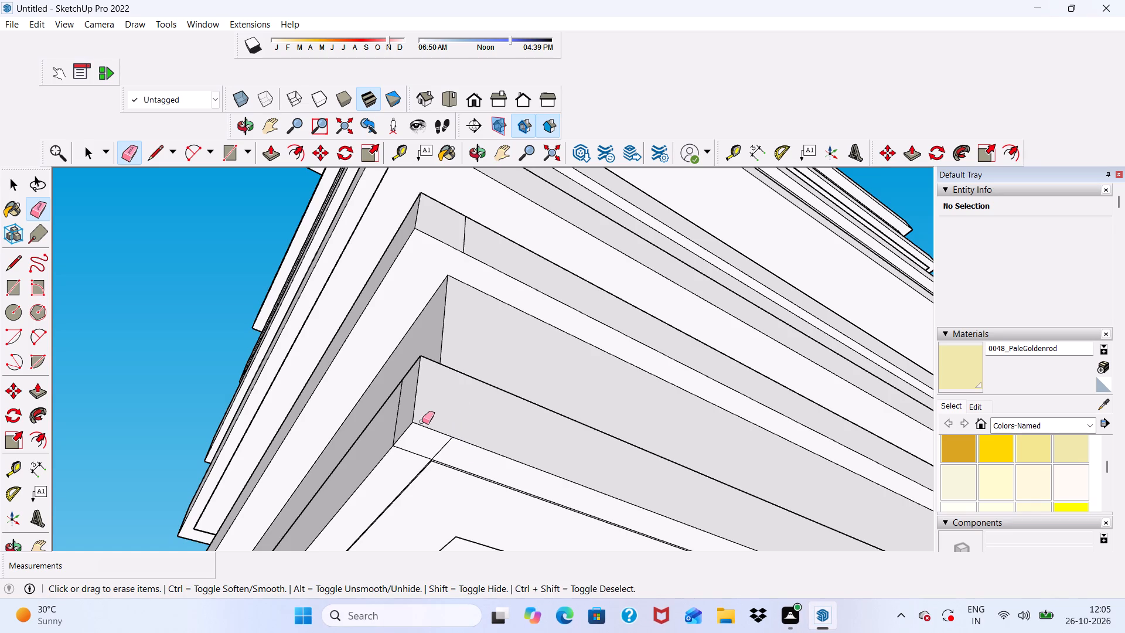
Erase the vertical seam and both underside seam edges of the bottom collar's lower trim strip at this corner.
{"action": "key", "text": "space"}
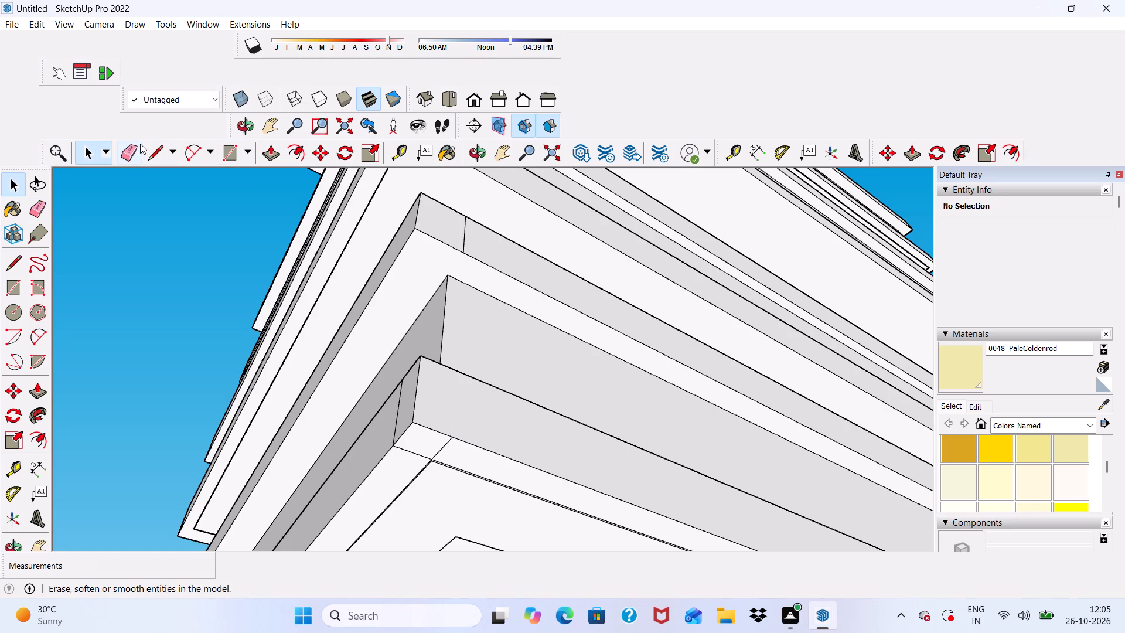
{"action": "left_click_drag", "start_coordinate": [137, 144], "coordinate": [142, 155]}
{"action": "scroll", "coordinate": [398, 371], "scroll_direction": "down", "scroll_amount": 1}
{"action": "middle_click_drag", "start_coordinate": [404, 380], "coordinate": [486, 447]}
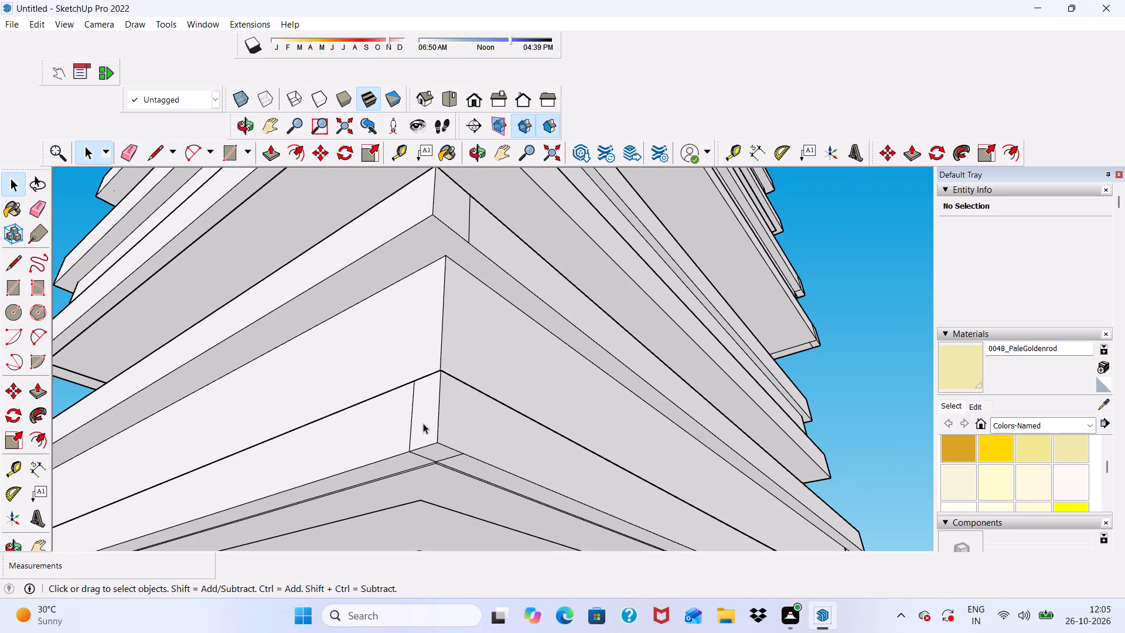
{"action": "left_click_drag", "start_coordinate": [130, 153], "coordinate": [133, 166]}
{"action": "scroll", "coordinate": [365, 363], "scroll_direction": "up", "scroll_amount": 1}
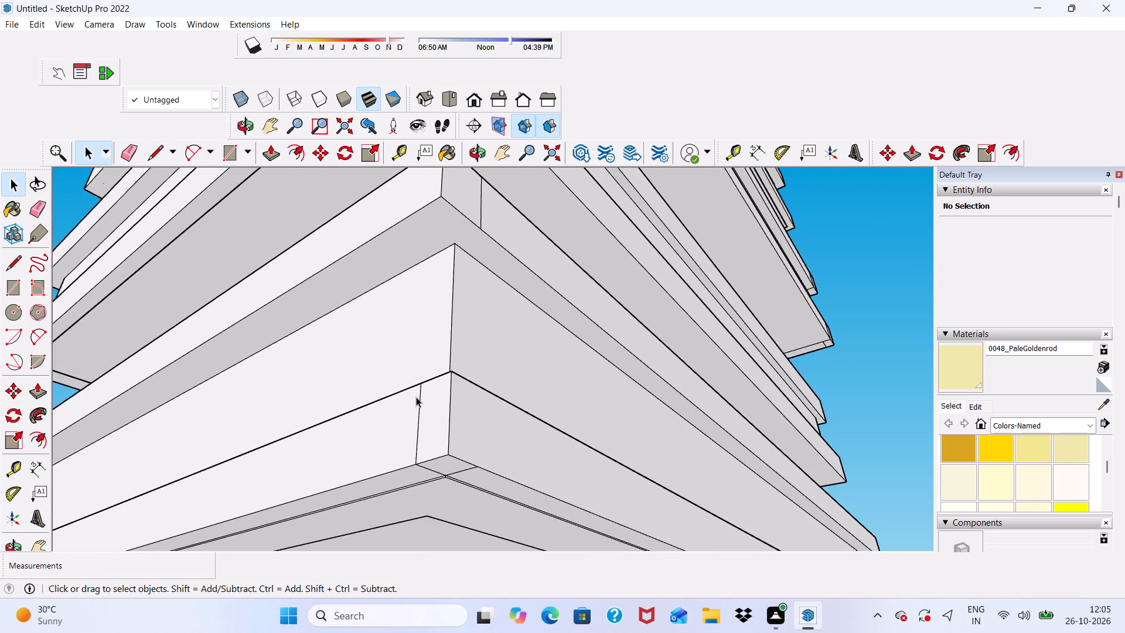
{"action": "left_click", "coordinate": [123, 150]}
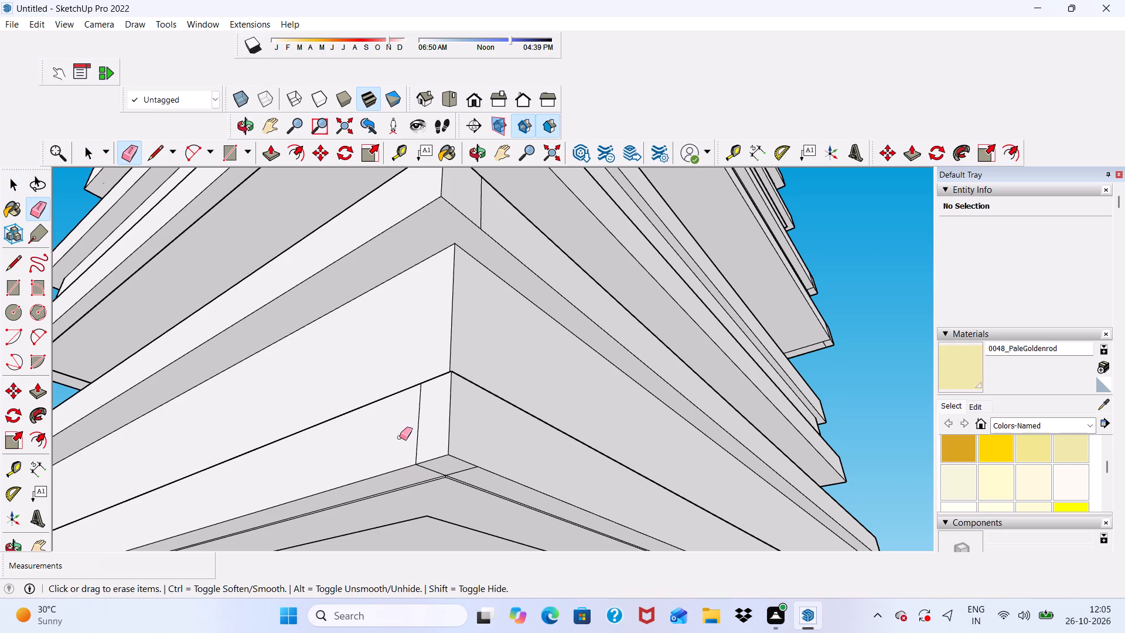
{"action": "left_click_drag", "start_coordinate": [412, 430], "coordinate": [422, 437]}
{"action": "scroll", "coordinate": [465, 448], "scroll_direction": "down", "scroll_amount": 1}
{"action": "middle_click_drag", "start_coordinate": [469, 452], "coordinate": [464, 333]}
{"action": "scroll", "coordinate": [452, 421], "scroll_direction": "up", "scroll_amount": 5}
{"action": "left_click_drag", "start_coordinate": [458, 404], "coordinate": [461, 411]}
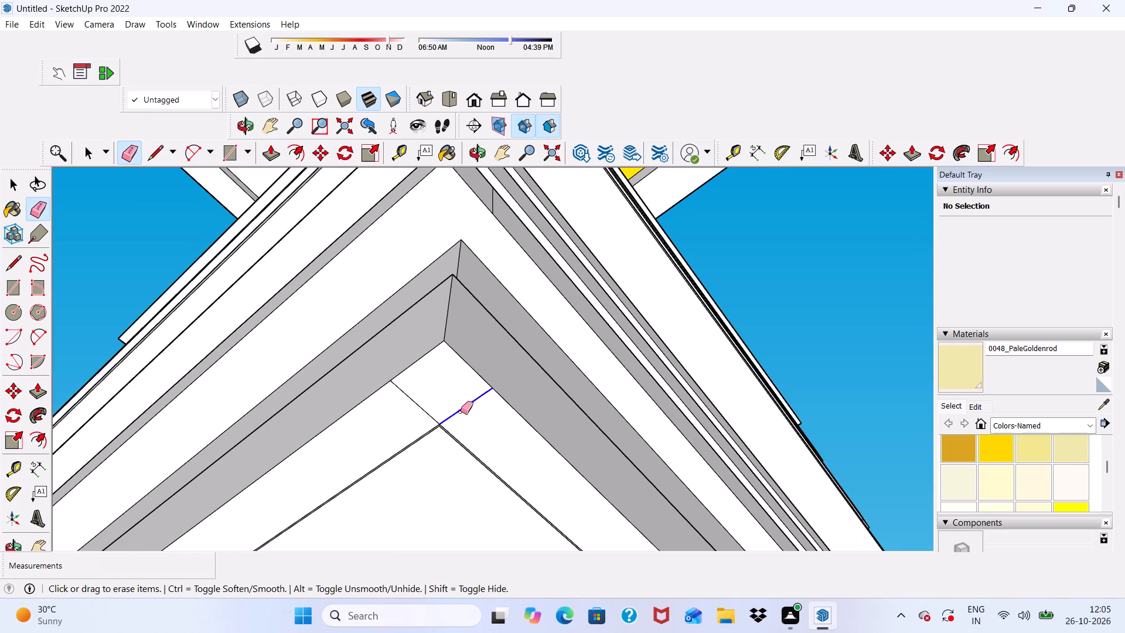
{"action": "left_click_drag", "start_coordinate": [461, 411], "coordinate": [465, 421]}
{"action": "left_click_drag", "start_coordinate": [415, 395], "coordinate": [406, 413]}
Erase the vertical seam edge on the side face of the collar's upper trim strip near the same corner.
{"action": "scroll", "coordinate": [359, 373], "scroll_direction": "down", "scroll_amount": 6}
{"action": "scroll", "coordinate": [422, 348], "scroll_direction": "down", "scroll_amount": 3}
{"action": "middle_click_drag", "start_coordinate": [434, 389], "coordinate": [450, 414]}
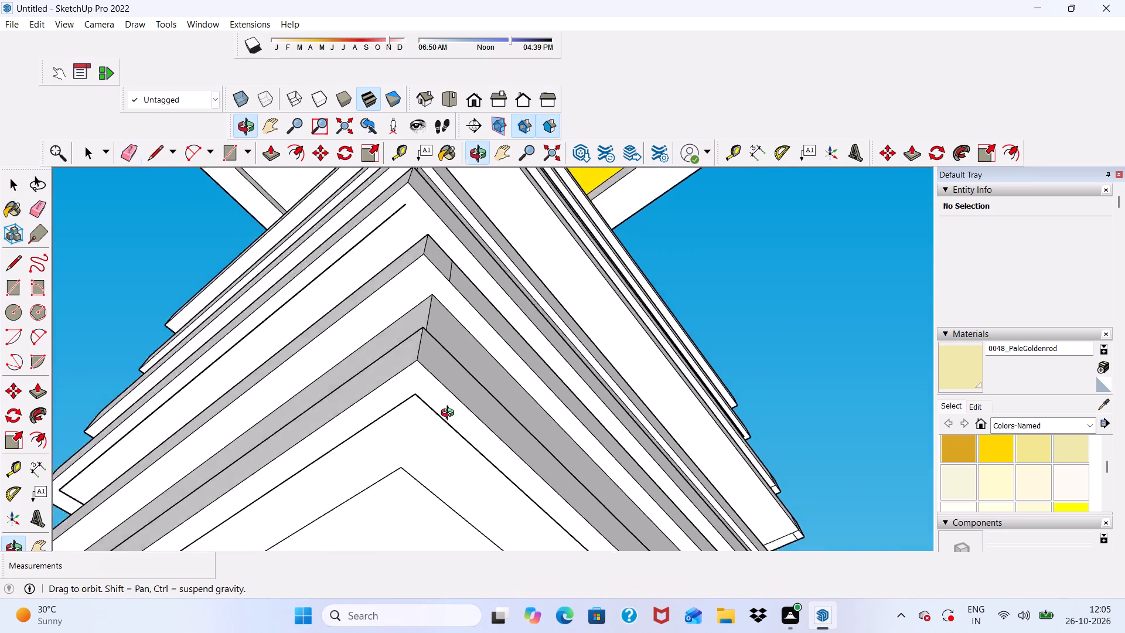
{"action": "middle_click_drag", "start_coordinate": [450, 414], "coordinate": [390, 520]}
{"action": "scroll", "coordinate": [393, 519], "scroll_direction": "down", "scroll_amount": 1}
{"action": "scroll", "coordinate": [432, 449], "scroll_direction": "up", "scroll_amount": 5}
{"action": "scroll", "coordinate": [451, 399], "scroll_direction": "down", "scroll_amount": 9}
{"action": "scroll", "coordinate": [417, 292], "scroll_direction": "up", "scroll_amount": 6}
{"action": "scroll", "coordinate": [411, 297], "scroll_direction": "down", "scroll_amount": 1}
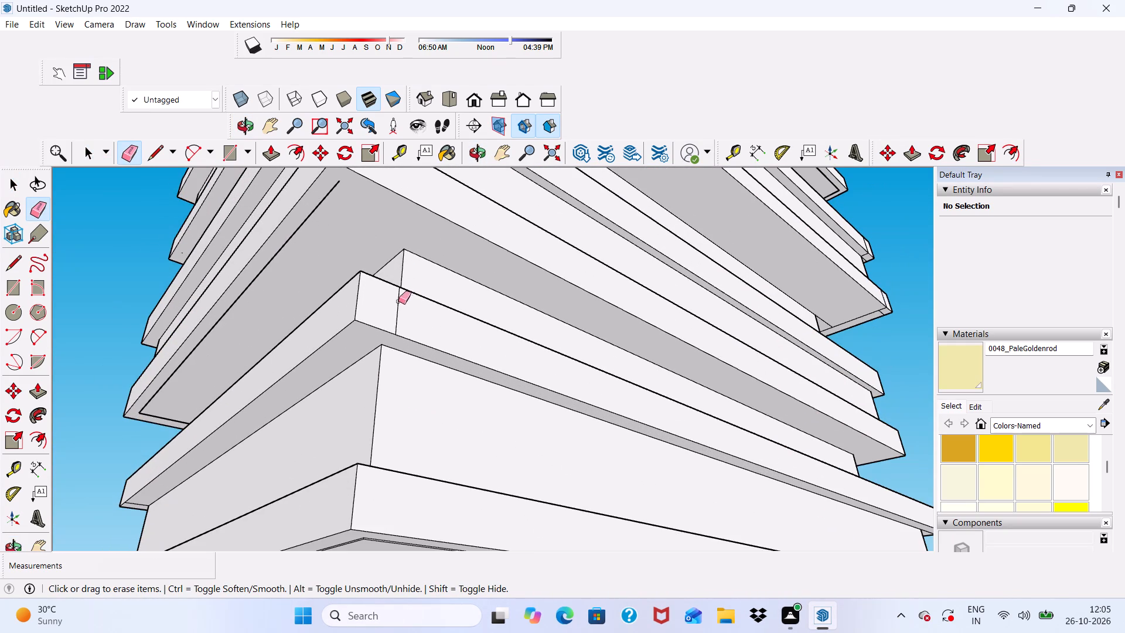
{"action": "left_click_drag", "start_coordinate": [393, 303], "coordinate": [405, 305]}
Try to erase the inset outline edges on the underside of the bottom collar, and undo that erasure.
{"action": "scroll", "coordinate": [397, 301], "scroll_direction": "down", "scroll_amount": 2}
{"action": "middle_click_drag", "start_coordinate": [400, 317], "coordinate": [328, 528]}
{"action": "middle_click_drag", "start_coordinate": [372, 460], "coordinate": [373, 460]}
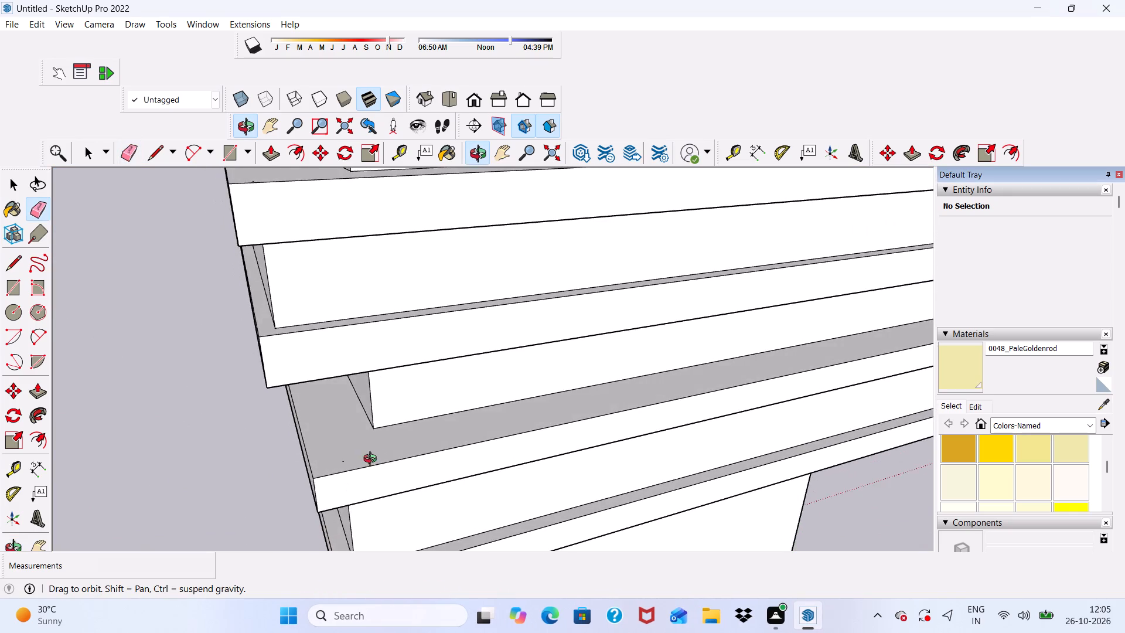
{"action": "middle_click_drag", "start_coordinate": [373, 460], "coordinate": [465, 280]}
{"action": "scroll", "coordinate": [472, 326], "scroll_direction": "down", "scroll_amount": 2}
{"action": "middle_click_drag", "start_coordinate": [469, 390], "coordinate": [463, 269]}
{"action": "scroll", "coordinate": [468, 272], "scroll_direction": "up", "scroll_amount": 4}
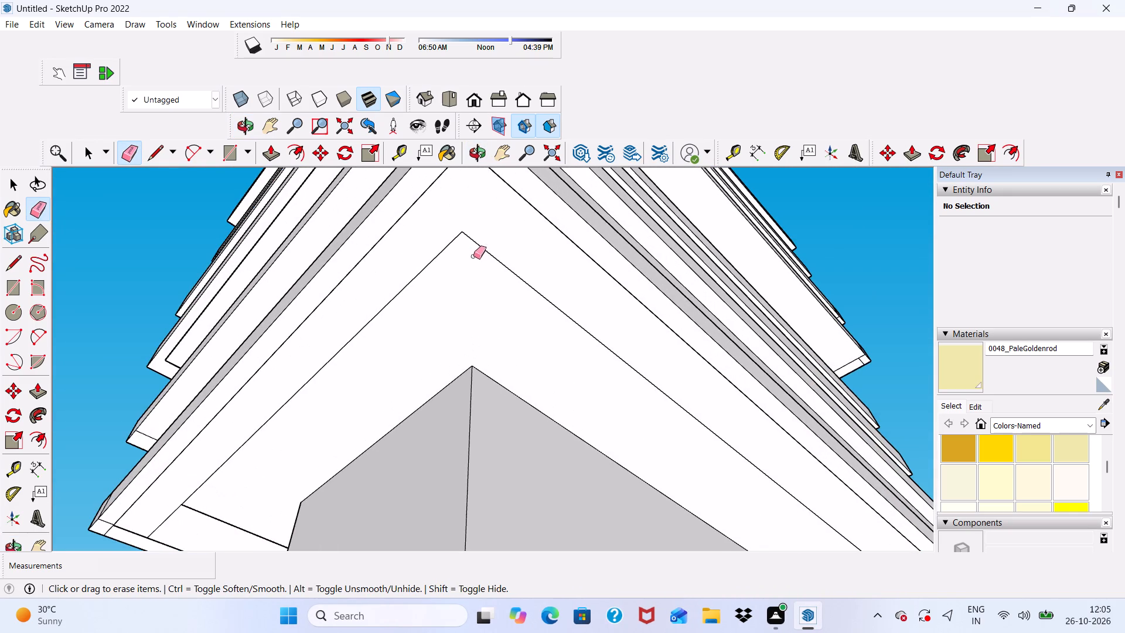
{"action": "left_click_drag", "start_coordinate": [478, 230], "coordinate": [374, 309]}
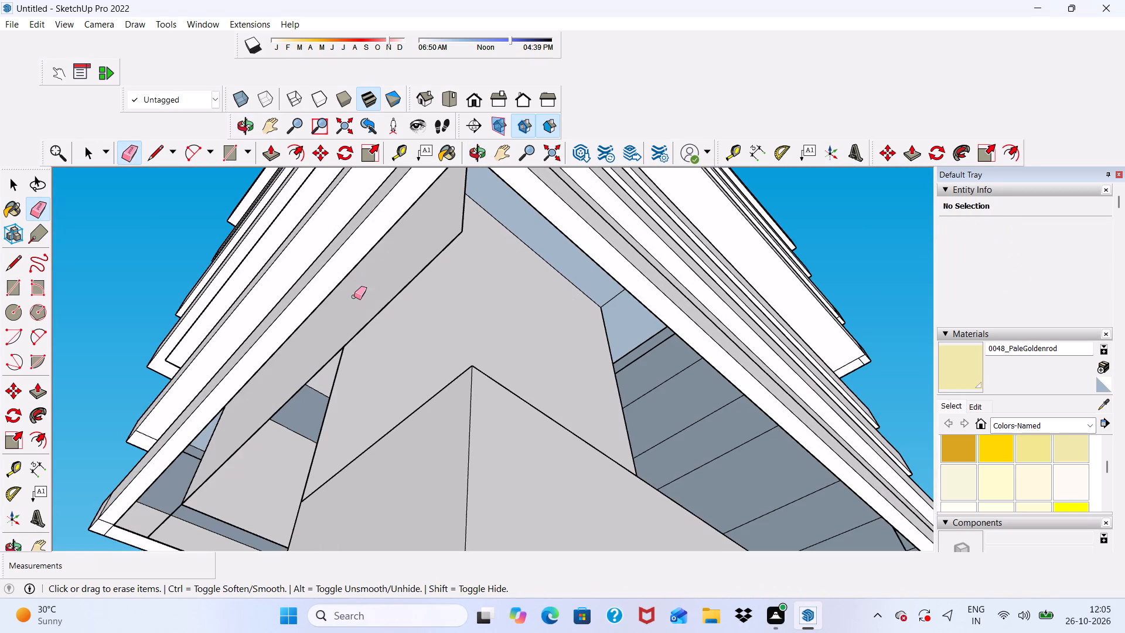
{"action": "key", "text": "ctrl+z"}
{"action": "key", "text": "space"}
Erase the top, front and side seam edges of a collar's lower trim strip at another corner of the column.
{"action": "scroll", "coordinate": [324, 321], "scroll_direction": "down", "scroll_amount": 5}
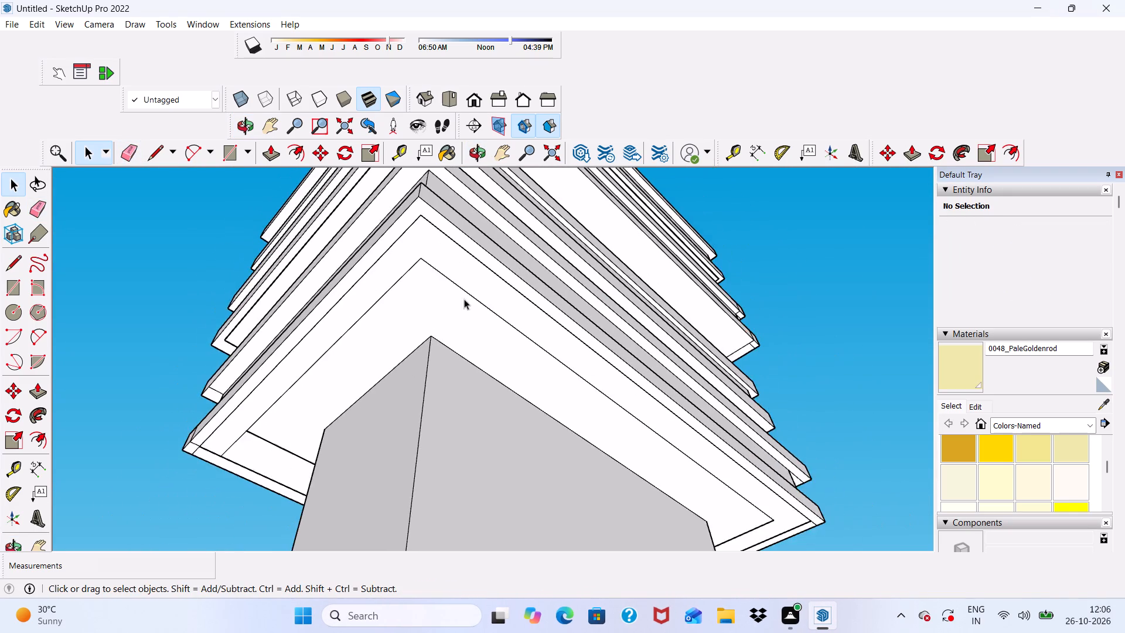
{"action": "scroll", "coordinate": [464, 299], "scroll_direction": "down", "scroll_amount": 3}
{"action": "middle_click_drag", "start_coordinate": [448, 277], "coordinate": [229, 494]}
{"action": "scroll", "coordinate": [330, 365], "scroll_direction": "down", "scroll_amount": 4}
{"action": "middle_click_drag", "start_coordinate": [540, 418], "coordinate": [449, 420]}
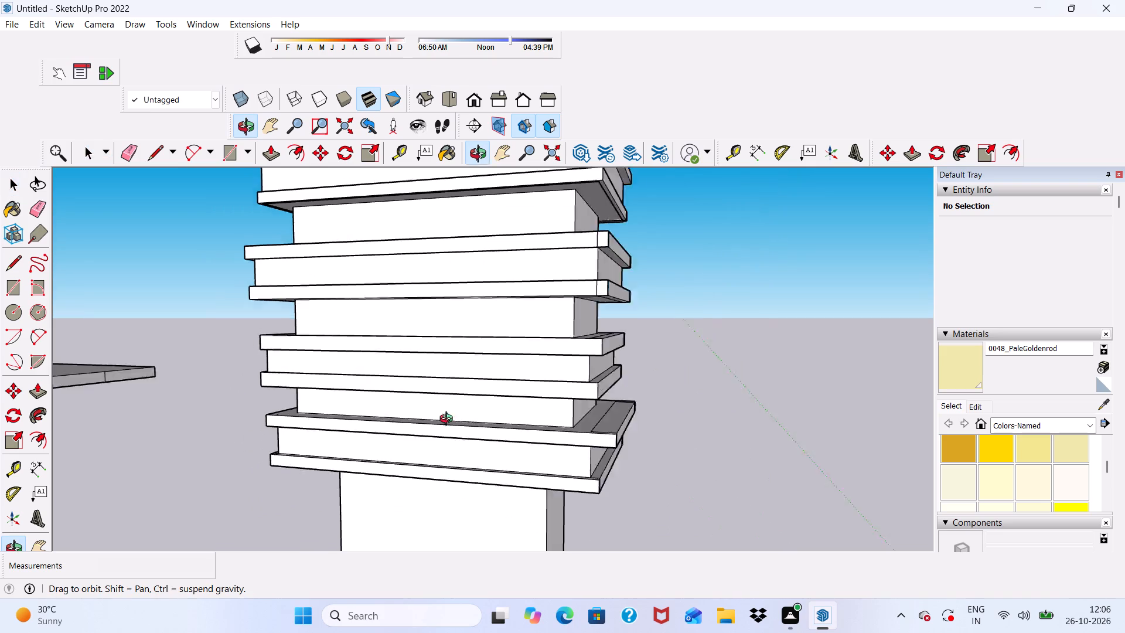
{"action": "middle_click_drag", "start_coordinate": [449, 420], "coordinate": [446, 494]}
{"action": "scroll", "coordinate": [570, 315], "scroll_direction": "up", "scroll_amount": 10}
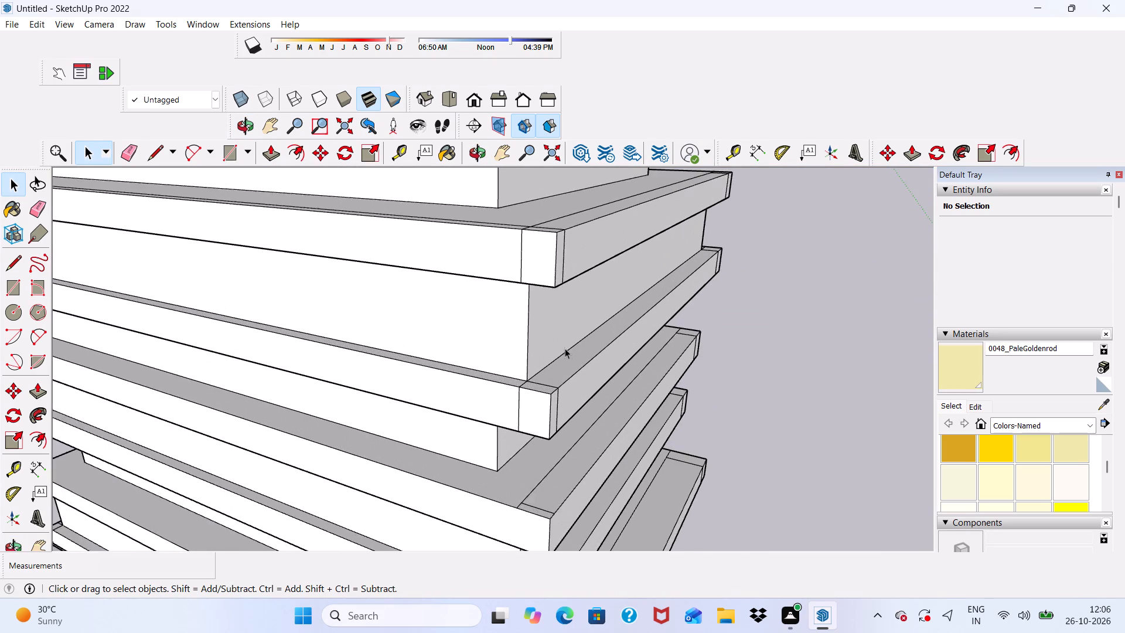
{"action": "scroll", "coordinate": [564, 348], "scroll_direction": "up", "scroll_amount": 2}
{"action": "left_click", "coordinate": [124, 149]}
{"action": "scroll", "coordinate": [497, 414], "scroll_direction": "up", "scroll_amount": 3}
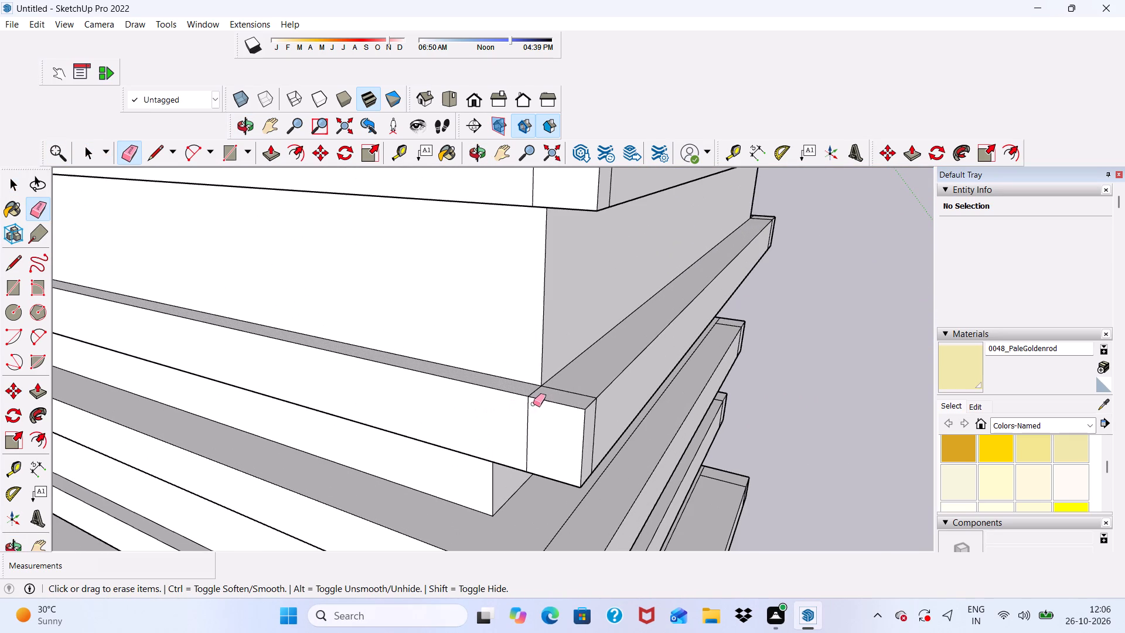
{"action": "left_click_drag", "start_coordinate": [534, 403], "coordinate": [522, 426]}
{"action": "left_click_drag", "start_coordinate": [532, 393], "coordinate": [588, 390]}
{"action": "left_click_drag", "start_coordinate": [596, 417], "coordinate": [595, 429]}
Erase the top-face and front-face seam edges of the same lower trim strip at the adjacent corner.
{"action": "scroll", "coordinate": [585, 424], "scroll_direction": "down", "scroll_amount": 2}
{"action": "middle_click_drag", "start_coordinate": [570, 427], "coordinate": [328, 428]}
{"action": "scroll", "coordinate": [328, 417], "scroll_direction": "up", "scroll_amount": 1}
{"action": "scroll", "coordinate": [255, 400], "scroll_direction": "down", "scroll_amount": 7}
{"action": "scroll", "coordinate": [410, 423], "scroll_direction": "up", "scroll_amount": 20}
{"action": "scroll", "coordinate": [410, 423], "scroll_direction": "up", "scroll_amount": 7}
{"action": "left_click_drag", "start_coordinate": [416, 370], "coordinate": [359, 406]}
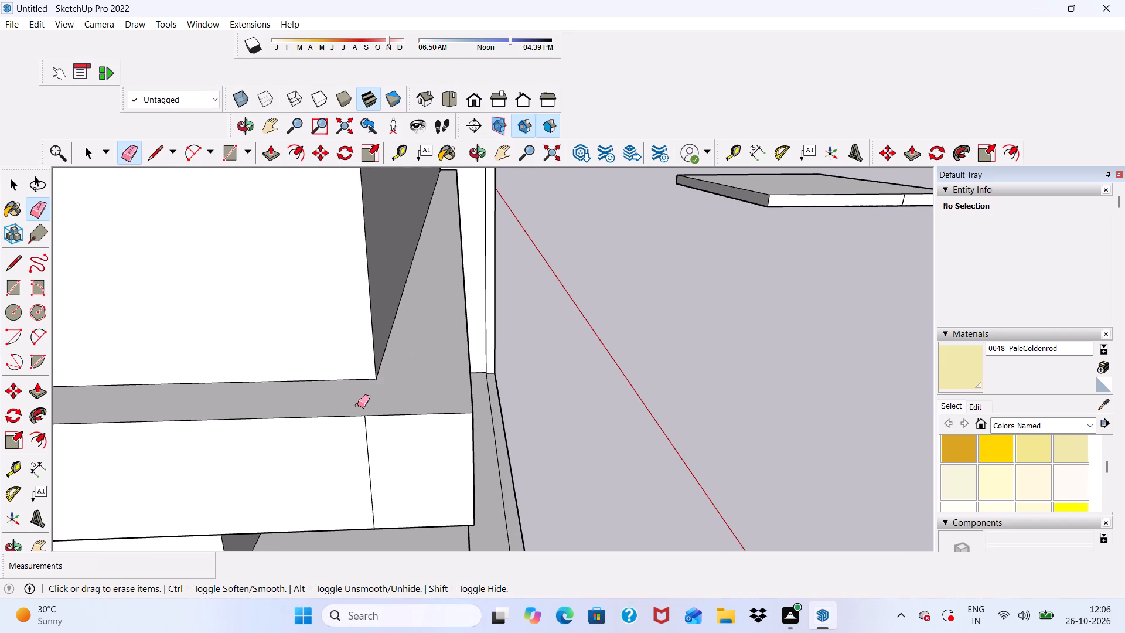
{"action": "left_click", "coordinate": [357, 405]}
{"action": "left_click_drag", "start_coordinate": [368, 438], "coordinate": [357, 449]}
Erase the top, side and front seam edges of the trim strip directly above at this corner.
{"action": "scroll", "coordinate": [373, 430], "scroll_direction": "down", "scroll_amount": 2}
{"action": "middle_click_drag", "start_coordinate": [378, 436], "coordinate": [330, 493]}
{"action": "scroll", "coordinate": [318, 427], "scroll_direction": "down", "scroll_amount": 5}
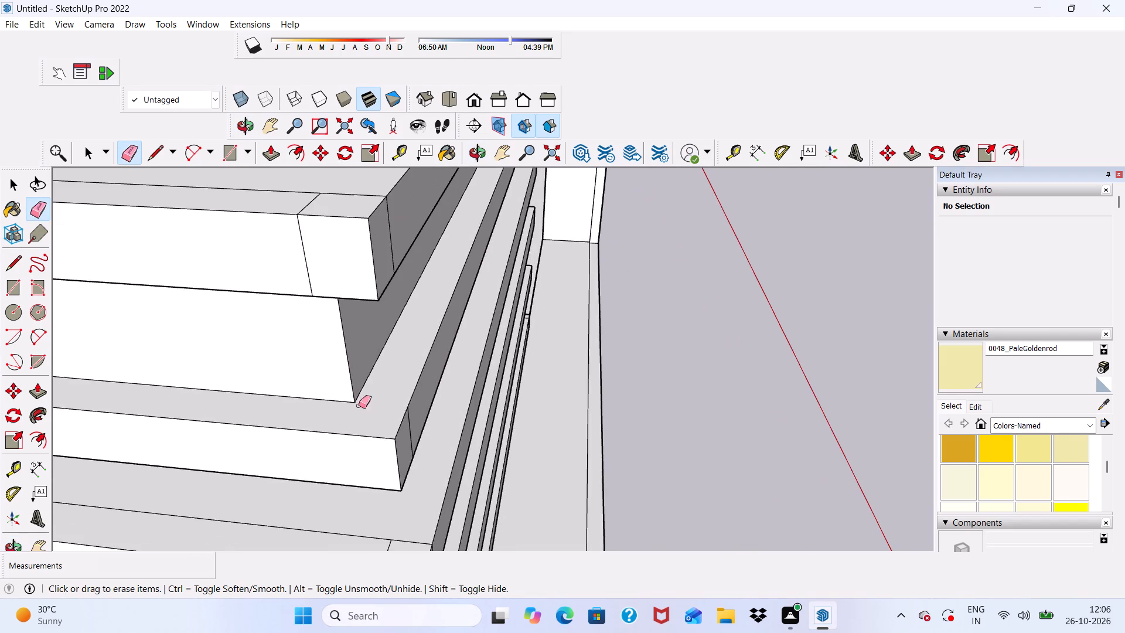
{"action": "scroll", "coordinate": [304, 247], "scroll_direction": "up", "scroll_amount": 5}
{"action": "left_click_drag", "start_coordinate": [316, 293], "coordinate": [323, 303]}
{"action": "left_click_drag", "start_coordinate": [292, 216], "coordinate": [328, 233]}
{"action": "left_click_drag", "start_coordinate": [331, 204], "coordinate": [351, 215]}
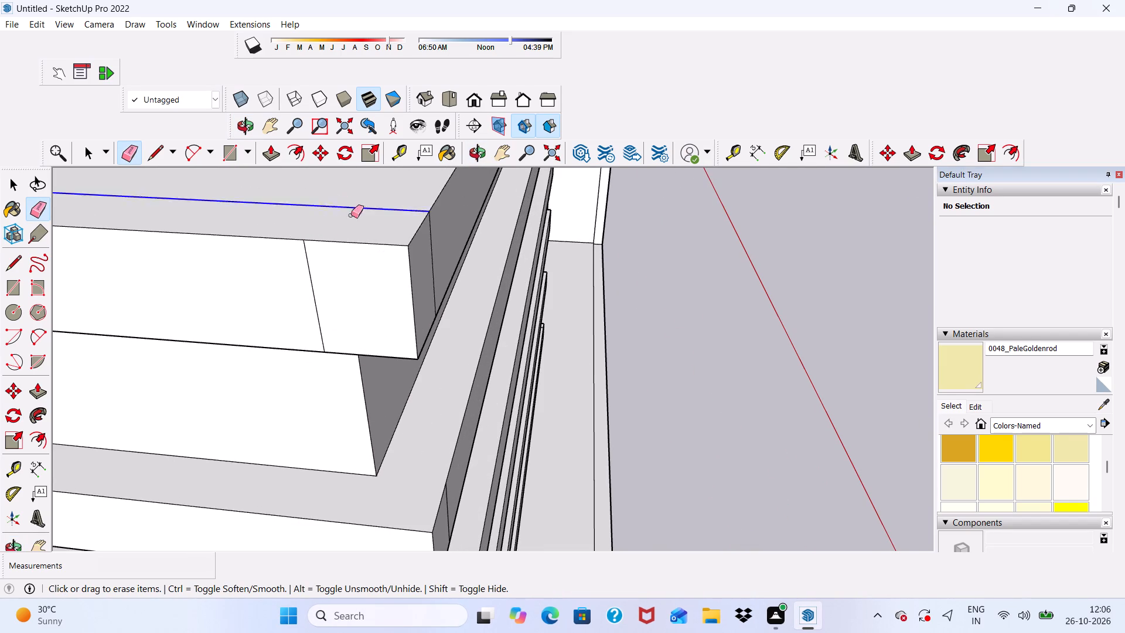
{"action": "left_click_drag", "start_coordinate": [351, 215], "coordinate": [353, 215]}
{"action": "left_click_drag", "start_coordinate": [435, 256], "coordinate": [430, 270]}
{"action": "left_click_drag", "start_coordinate": [315, 275], "coordinate": [308, 287]}
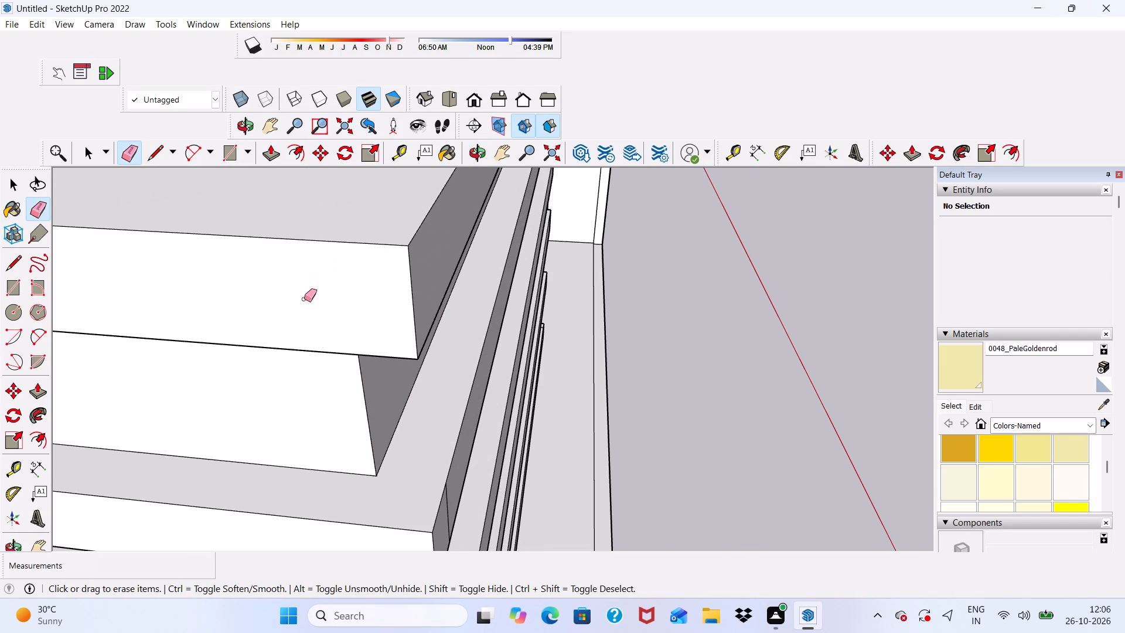
Erase the underside seam edges of the collar's upper trim strip at this corner.
{"action": "scroll", "coordinate": [305, 309], "scroll_direction": "down", "scroll_amount": 1}
{"action": "middle_click_drag", "start_coordinate": [308, 324], "coordinate": [345, 59]}
{"action": "scroll", "coordinate": [432, 283], "scroll_direction": "up", "scroll_amount": 5}
{"action": "left_click_drag", "start_coordinate": [363, 217], "coordinate": [391, 242]}
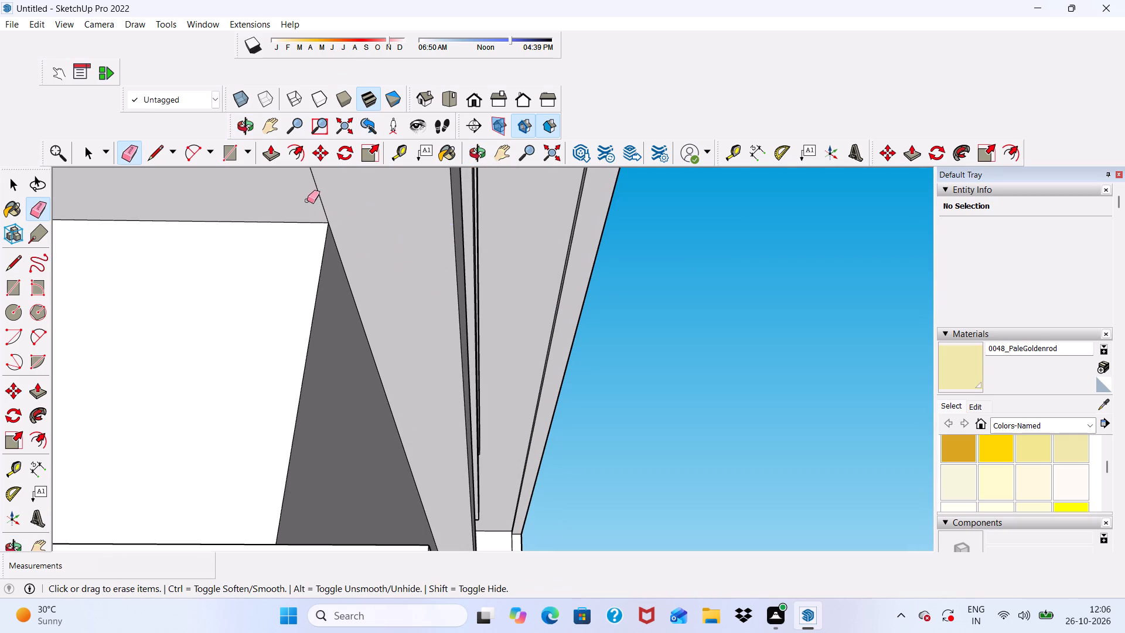
{"action": "left_click_drag", "start_coordinate": [303, 192], "coordinate": [340, 202]}
{"action": "left_click", "coordinate": [340, 202]}
Erase the underside and side-face seam edges of the collar's lower trim strip at this corner.
{"action": "scroll", "coordinate": [324, 193], "scroll_direction": "down", "scroll_amount": 9}
{"action": "scroll", "coordinate": [336, 443], "scroll_direction": "up", "scroll_amount": 5}
{"action": "left_click_drag", "start_coordinate": [300, 423], "coordinate": [301, 457]}
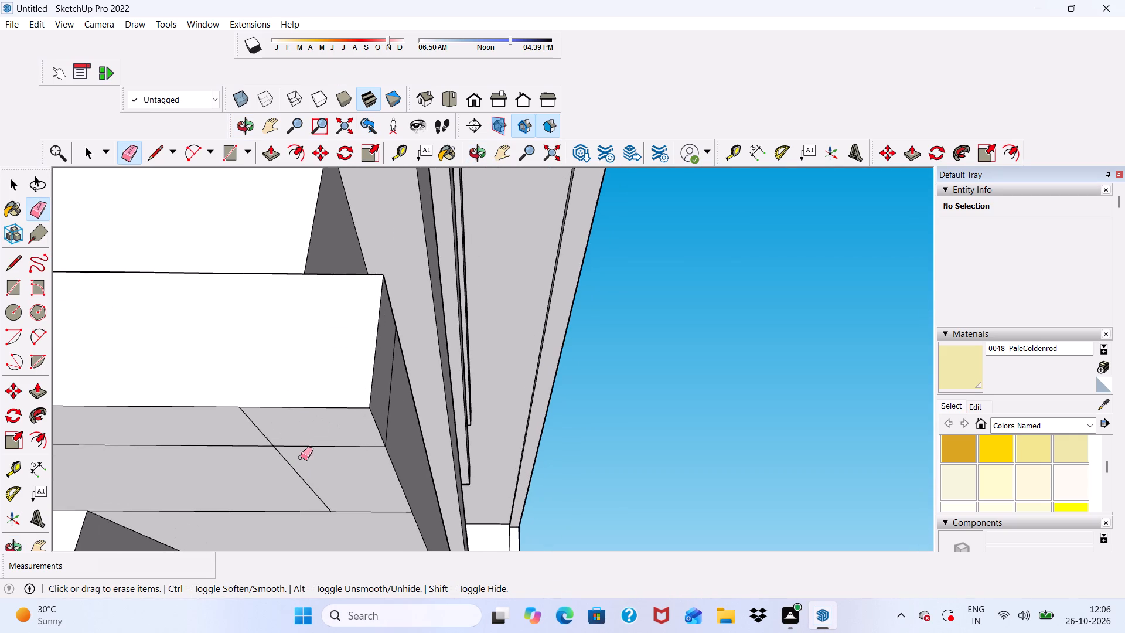
{"action": "left_click_drag", "start_coordinate": [301, 457], "coordinate": [287, 471]}
{"action": "left_click_drag", "start_coordinate": [267, 420], "coordinate": [251, 444]}
{"action": "left_click_drag", "start_coordinate": [235, 424], "coordinate": [294, 448]}
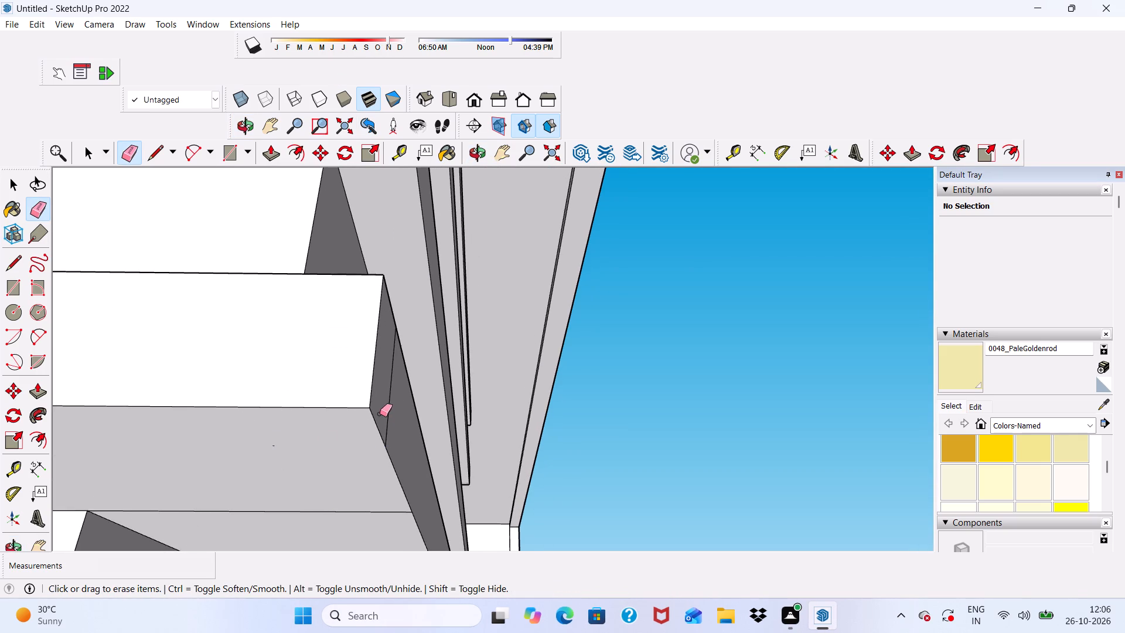
{"action": "left_click_drag", "start_coordinate": [380, 414], "coordinate": [403, 410]}
{"action": "scroll", "coordinate": [337, 383], "scroll_direction": "down", "scroll_amount": 3}
{"action": "scroll", "coordinate": [337, 479], "scroll_direction": "up", "scroll_amount": 4}
{"action": "left_click_drag", "start_coordinate": [327, 471], "coordinate": [327, 505]}
Push/Pull the small recessed underside face at the trim strip's corner on another collar flush with the surrounding underside.
{"action": "scroll", "coordinate": [256, 384], "scroll_direction": "down", "scroll_amount": 9}
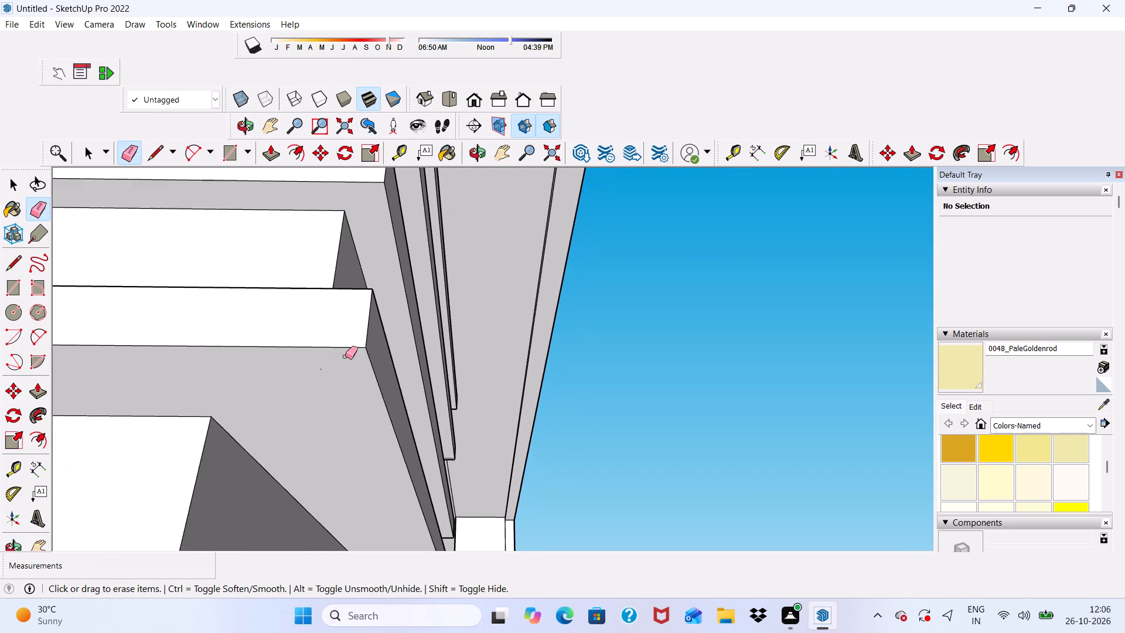
{"action": "scroll", "coordinate": [345, 356], "scroll_direction": "down", "scroll_amount": 3}
{"action": "scroll", "coordinate": [400, 394], "scroll_direction": "down", "scroll_amount": 1}
{"action": "middle_click_drag", "start_coordinate": [404, 409], "coordinate": [294, 444]}
{"action": "scroll", "coordinate": [312, 346], "scroll_direction": "down", "scroll_amount": 4}
{"action": "scroll", "coordinate": [267, 497], "scroll_direction": "up", "scroll_amount": 2}
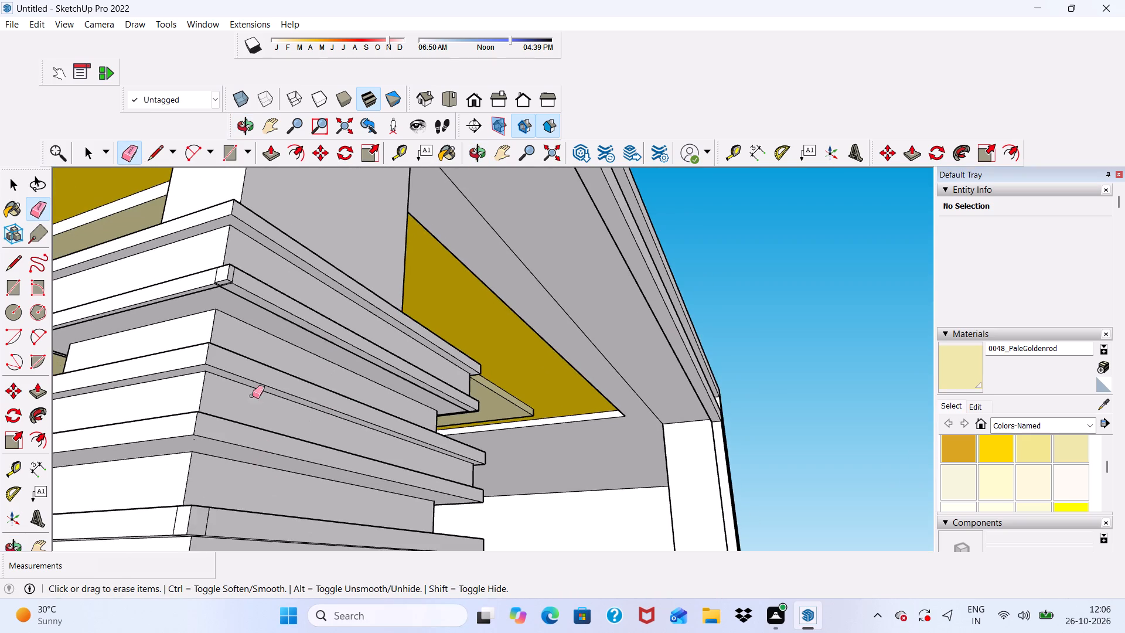
{"action": "scroll", "coordinate": [211, 235], "scroll_direction": "up", "scroll_amount": 20}
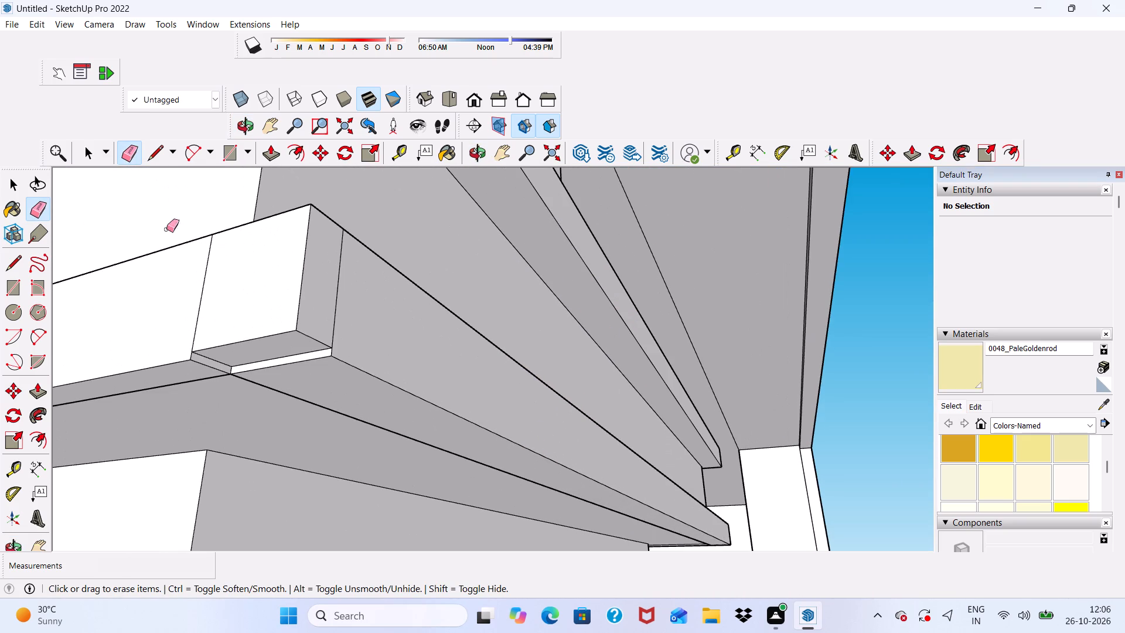
{"action": "left_click", "coordinate": [268, 154]}
{"action": "scroll", "coordinate": [270, 336], "scroll_direction": "up", "scroll_amount": 4}
{"action": "left_click", "coordinate": [268, 343]}
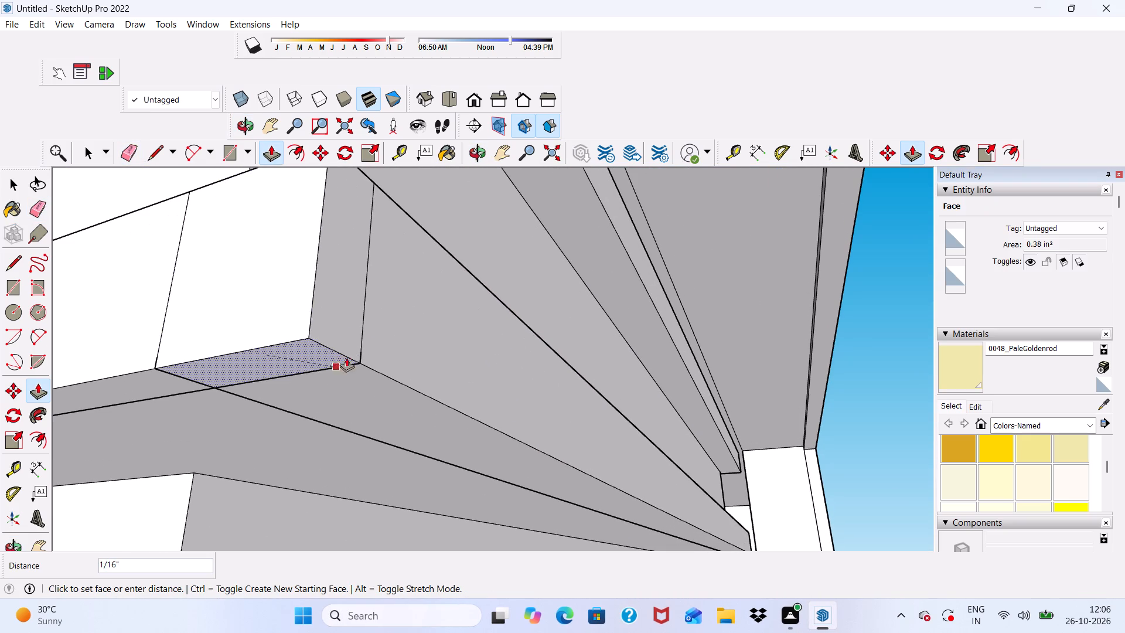
{"action": "left_click", "coordinate": [383, 363]}
Erase the front, underside and side seam edges around the filled corner of that trim strip.
{"action": "left_click_drag", "start_coordinate": [124, 145], "coordinate": [128, 153]}
{"action": "left_click_drag", "start_coordinate": [177, 249], "coordinate": [180, 281]}
{"action": "scroll", "coordinate": [179, 355], "scroll_direction": "up", "scroll_amount": 4}
{"action": "left_click_drag", "start_coordinate": [178, 379], "coordinate": [184, 400]}
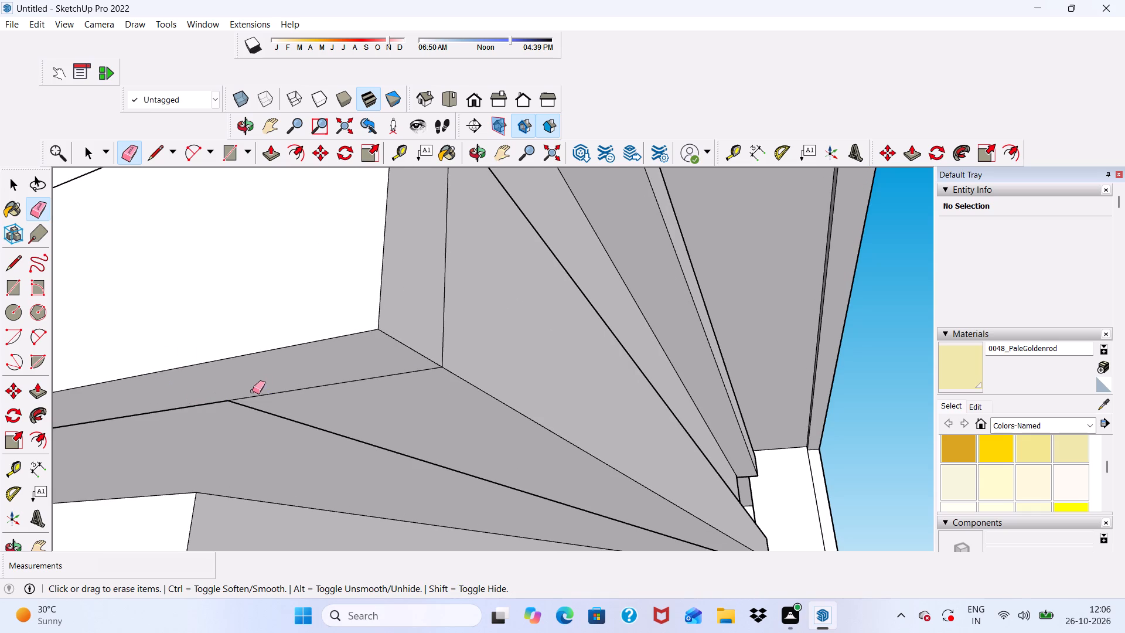
{"action": "left_click_drag", "start_coordinate": [253, 391], "coordinate": [289, 407]}
{"action": "left_click_drag", "start_coordinate": [417, 325], "coordinate": [454, 307]}
{"action": "scroll", "coordinate": [390, 306], "scroll_direction": "down", "scroll_amount": 5}
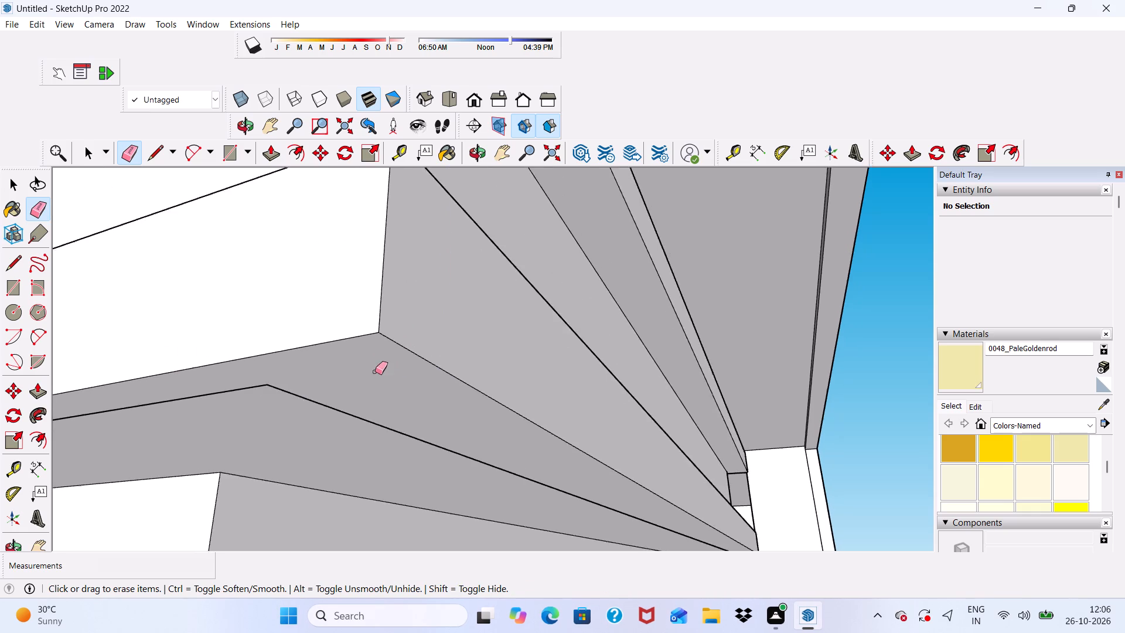
Erase the seam edges on the top face of the trim strip at its corner, viewed from above.
{"action": "middle_click_drag", "start_coordinate": [380, 365], "coordinate": [209, 589]}
{"action": "scroll", "coordinate": [328, 252], "scroll_direction": "up", "scroll_amount": 7}
{"action": "scroll", "coordinate": [305, 227], "scroll_direction": "down", "scroll_amount": 5}
{"action": "scroll", "coordinate": [301, 159], "scroll_direction": "up", "scroll_amount": 13}
{"action": "left_click_drag", "start_coordinate": [299, 174], "coordinate": [316, 205]}
{"action": "left_click_drag", "start_coordinate": [438, 229], "coordinate": [449, 242]}
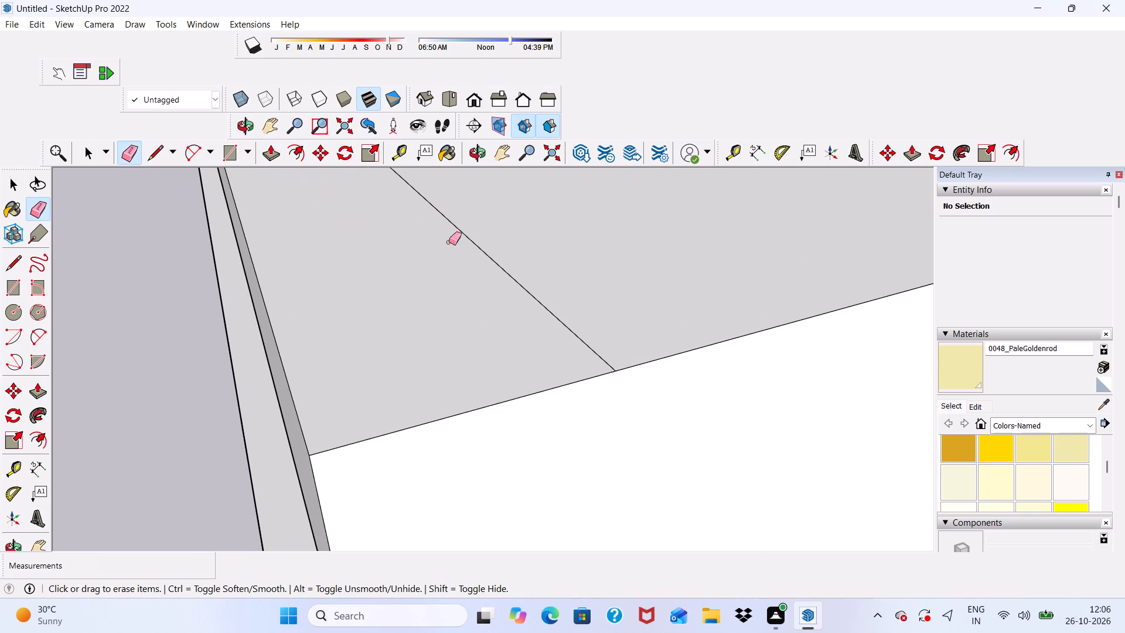
{"action": "left_click_drag", "start_coordinate": [449, 242], "coordinate": [518, 267]}
Erase the top, front and side seam edges of another trim strip at this corner of the column.
{"action": "scroll", "coordinate": [442, 280], "scroll_direction": "down", "scroll_amount": 20}
{"action": "scroll", "coordinate": [442, 280], "scroll_direction": "down", "scroll_amount": 9}
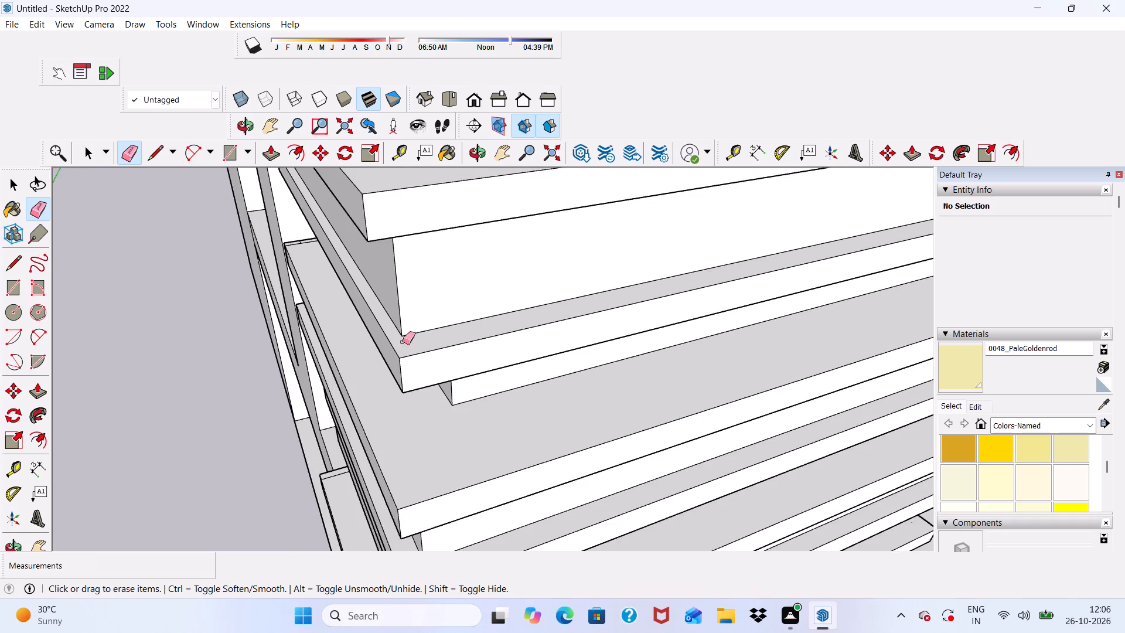
{"action": "scroll", "coordinate": [403, 342], "scroll_direction": "down", "scroll_amount": 4}
{"action": "middle_click_drag", "start_coordinate": [400, 370], "coordinate": [432, 316]}
{"action": "scroll", "coordinate": [445, 258], "scroll_direction": "down", "scroll_amount": 5}
{"action": "scroll", "coordinate": [468, 444], "scroll_direction": "up", "scroll_amount": 19}
{"action": "left_click_drag", "start_coordinate": [442, 397], "coordinate": [457, 473]}
{"action": "left_click_drag", "start_coordinate": [498, 438], "coordinate": [502, 451]}
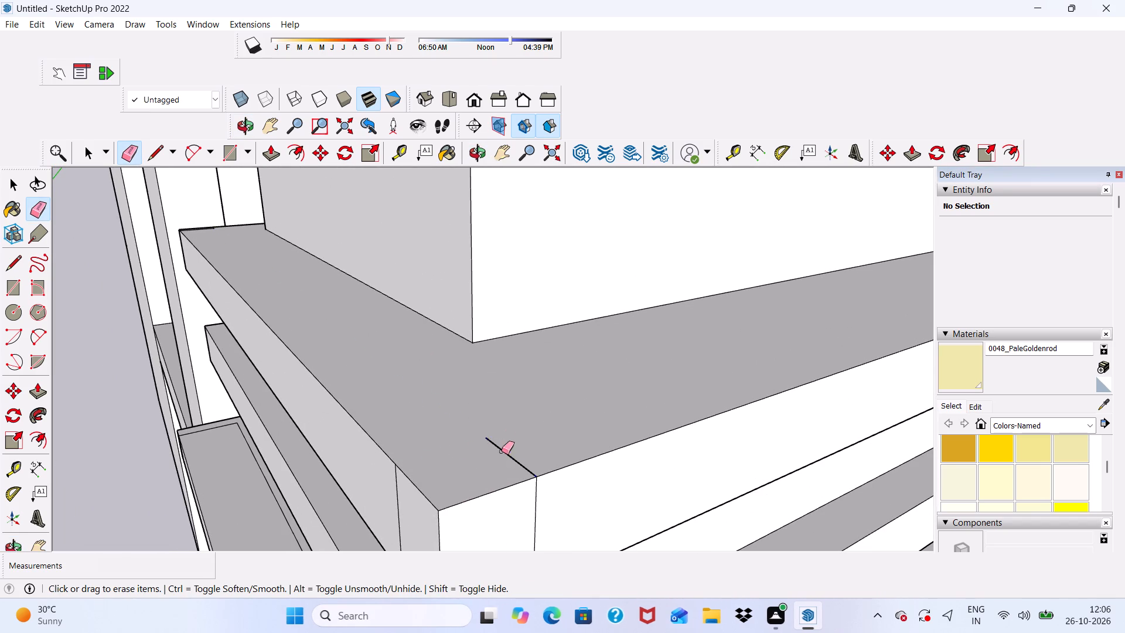
{"action": "left_click_drag", "start_coordinate": [502, 451], "coordinate": [502, 457]}
{"action": "left_click_drag", "start_coordinate": [524, 489], "coordinate": [560, 489]}
{"action": "scroll", "coordinate": [438, 366], "scroll_direction": "down", "scroll_amount": 5}
{"action": "scroll", "coordinate": [415, 464], "scroll_direction": "up", "scroll_amount": 5}
{"action": "left_click_drag", "start_coordinate": [406, 433], "coordinate": [393, 460]}
Erase both underside seam edges of the trim strip at this corner, viewed from below.
{"action": "scroll", "coordinate": [409, 452], "scroll_direction": "down", "scroll_amount": 1}
{"action": "middle_click_drag", "start_coordinate": [415, 464], "coordinate": [495, 167]}
{"action": "scroll", "coordinate": [486, 348], "scroll_direction": "up", "scroll_amount": 2}
{"action": "left_click_drag", "start_coordinate": [486, 345], "coordinate": [540, 360]}
{"action": "left_click", "coordinate": [543, 359]}
{"action": "left_click_drag", "start_coordinate": [545, 357], "coordinate": [550, 366]}
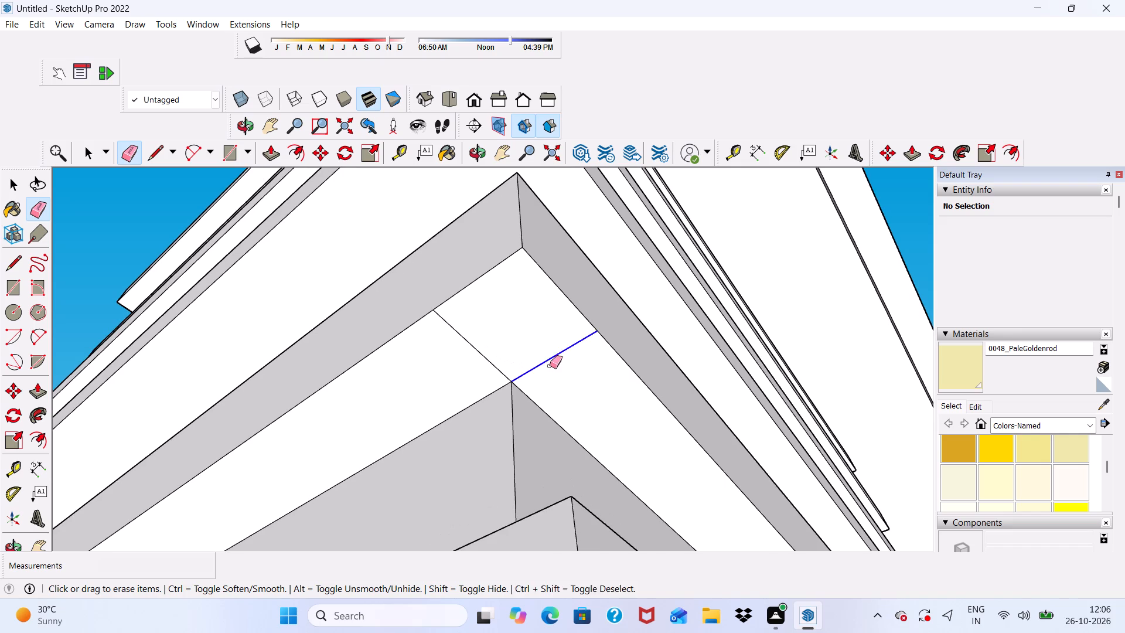
{"action": "left_click_drag", "start_coordinate": [550, 366], "coordinate": [549, 367]}
{"action": "left_click_drag", "start_coordinate": [492, 342], "coordinate": [445, 366]}
Erase the vertical and underside seam edges of the next trim strip down at the same corner.
{"action": "scroll", "coordinate": [412, 260], "scroll_direction": "down", "scroll_amount": 6}
{"action": "scroll", "coordinate": [448, 460], "scroll_direction": "up", "scroll_amount": 5}
{"action": "left_click_drag", "start_coordinate": [419, 416], "coordinate": [389, 471]}
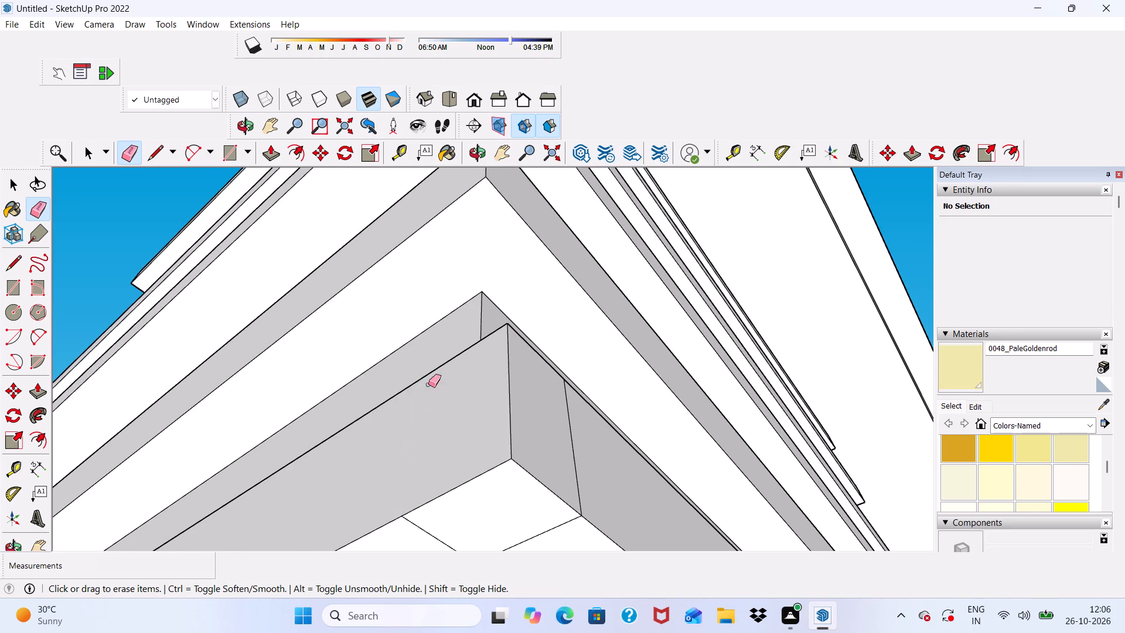
{"action": "scroll", "coordinate": [423, 420], "scroll_direction": "down", "scroll_amount": 2}
{"action": "left_click_drag", "start_coordinate": [447, 513], "coordinate": [441, 533]}
{"action": "left_click_drag", "start_coordinate": [504, 509], "coordinate": [526, 530]}
{"action": "left_click_drag", "start_coordinate": [555, 471], "coordinate": [585, 479]}
{"action": "left_click_drag", "start_coordinate": [546, 438], "coordinate": [519, 451]}
{"action": "left_click_drag", "start_coordinate": [541, 436], "coordinate": [569, 448]}
{"action": "left_click", "coordinate": [565, 440]}
Erase the leftover edge fragment on the underside of that lower trim strip near the corner.
{"action": "scroll", "coordinate": [423, 319], "scroll_direction": "down", "scroll_amount": 4}
{"action": "scroll", "coordinate": [445, 455], "scroll_direction": "up", "scroll_amount": 9}
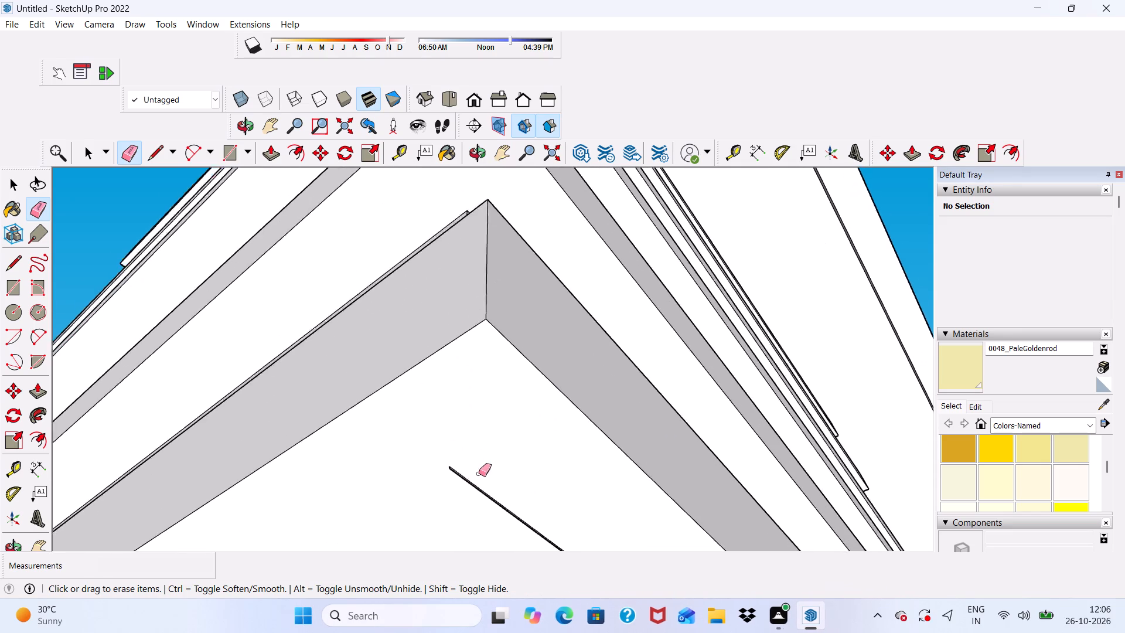
{"action": "scroll", "coordinate": [479, 474], "scroll_direction": "up", "scroll_amount": 1}
{"action": "left_click_drag", "start_coordinate": [473, 462], "coordinate": [455, 498]}
{"action": "left_click_drag", "start_coordinate": [458, 453], "coordinate": [411, 477]}
{"action": "left_click_drag", "start_coordinate": [451, 458], "coordinate": [413, 505]}
{"action": "scroll", "coordinate": [397, 372], "scroll_direction": "down", "scroll_amount": 2}
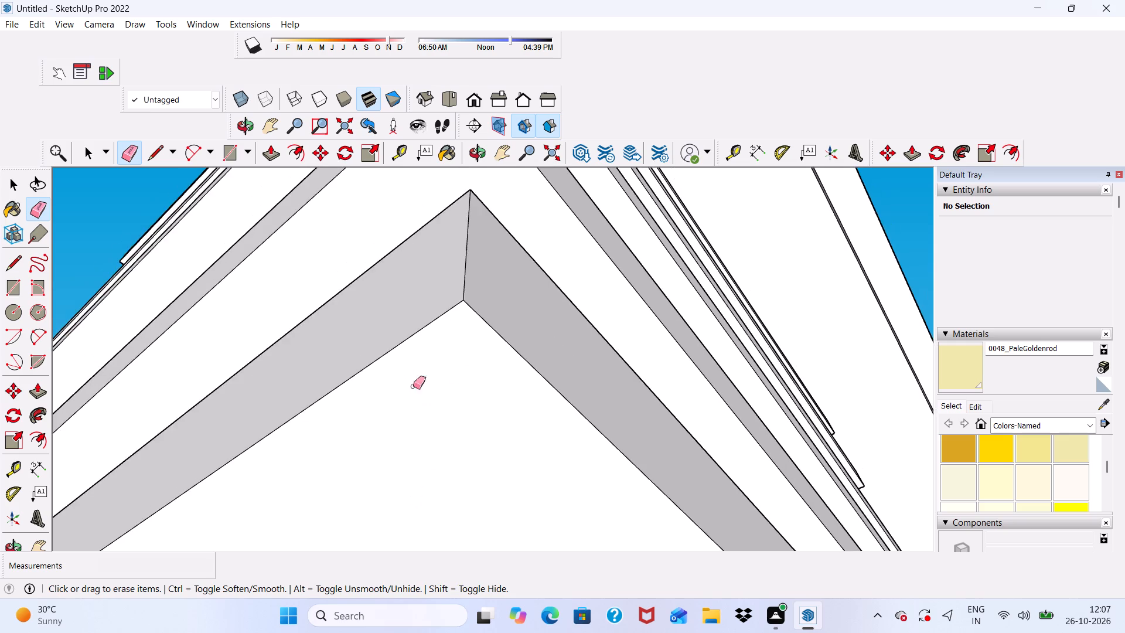
Erase the underside and face seam edges of the next lower trim strip on both sides of this column corner.
{"action": "scroll", "coordinate": [413, 386], "scroll_direction": "down", "scroll_amount": 11}
{"action": "middle_click_drag", "start_coordinate": [458, 401], "coordinate": [439, 386]}
{"action": "scroll", "coordinate": [447, 370], "scroll_direction": "up", "scroll_amount": 1}
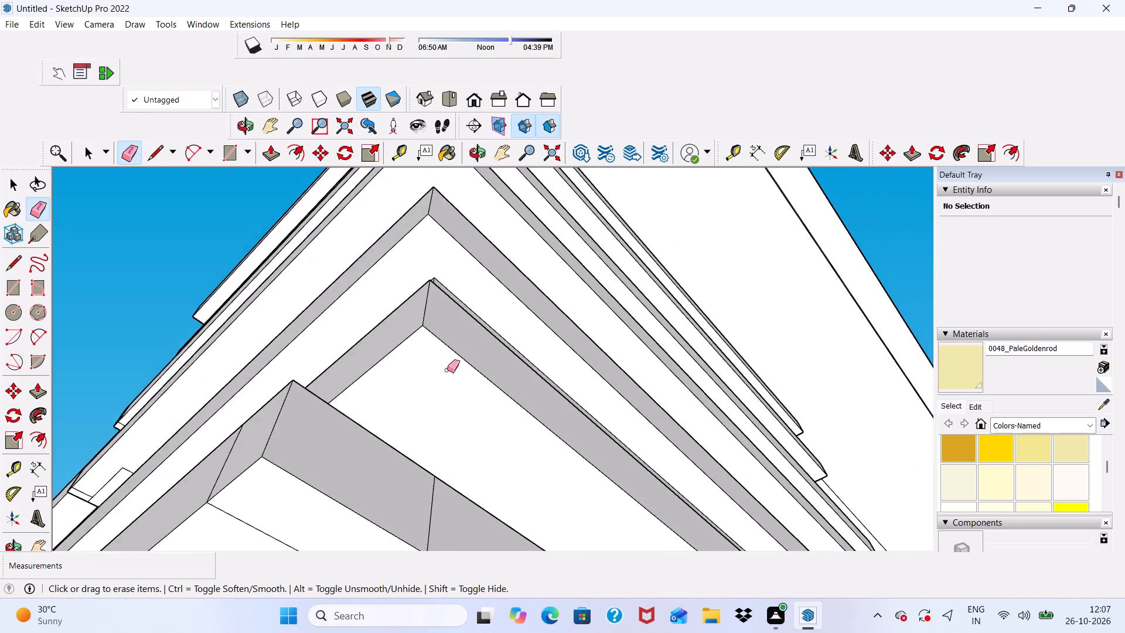
{"action": "scroll", "coordinate": [438, 377], "scroll_direction": "down", "scroll_amount": 5}
{"action": "scroll", "coordinate": [340, 472], "scroll_direction": "up", "scroll_amount": 6}
{"action": "left_click_drag", "start_coordinate": [339, 451], "coordinate": [324, 479]}
{"action": "left_click_drag", "start_coordinate": [284, 393], "coordinate": [284, 407]}
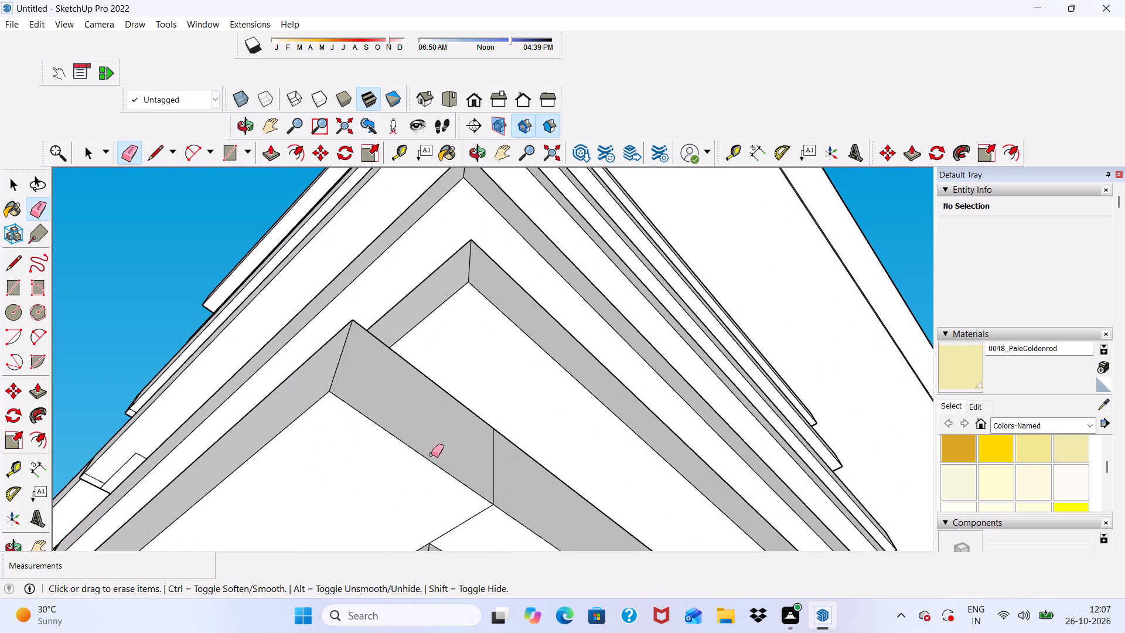
{"action": "left_click_drag", "start_coordinate": [504, 467], "coordinate": [518, 484]}
{"action": "left_click_drag", "start_coordinate": [458, 509], "coordinate": [470, 509]}
{"action": "left_click_drag", "start_coordinate": [486, 454], "coordinate": [499, 476]}
Erase the seam edges left near the corner of the lowest trim strips, viewed from below.
{"action": "scroll", "coordinate": [375, 365], "scroll_direction": "down", "scroll_amount": 12}
{"action": "middle_click_drag", "start_coordinate": [427, 409], "coordinate": [305, 549]}
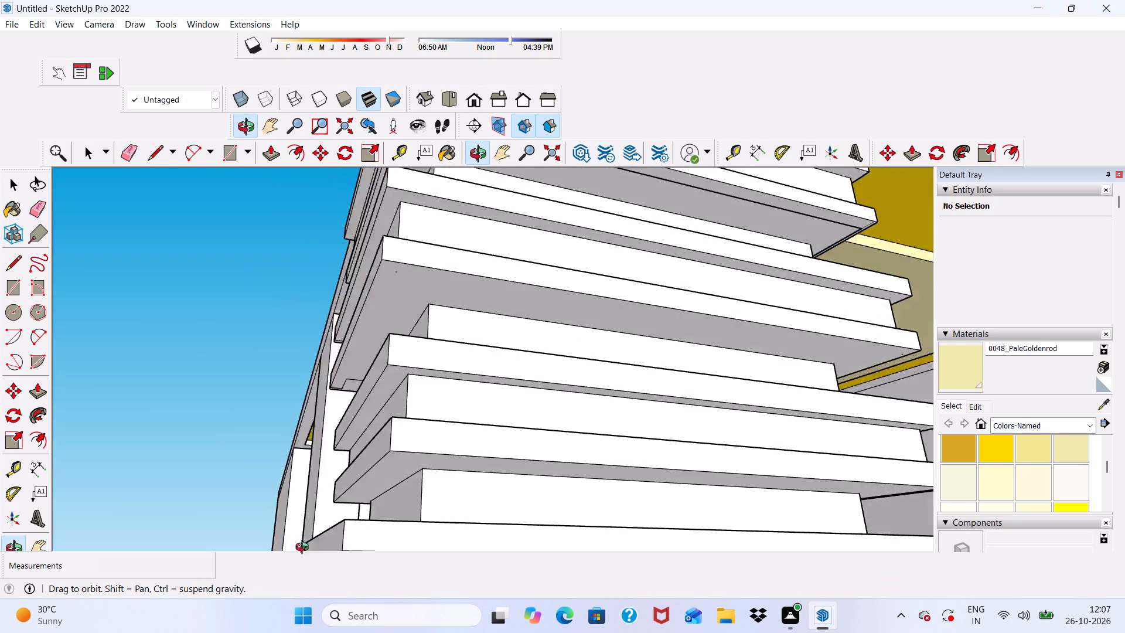
{"action": "middle_click_drag", "start_coordinate": [305, 549], "coordinate": [553, 353]}
{"action": "scroll", "coordinate": [500, 409], "scroll_direction": "up", "scroll_amount": 5}
{"action": "left_click_drag", "start_coordinate": [492, 402], "coordinate": [481, 436]}
{"action": "left_click_drag", "start_coordinate": [452, 412], "coordinate": [445, 417]}
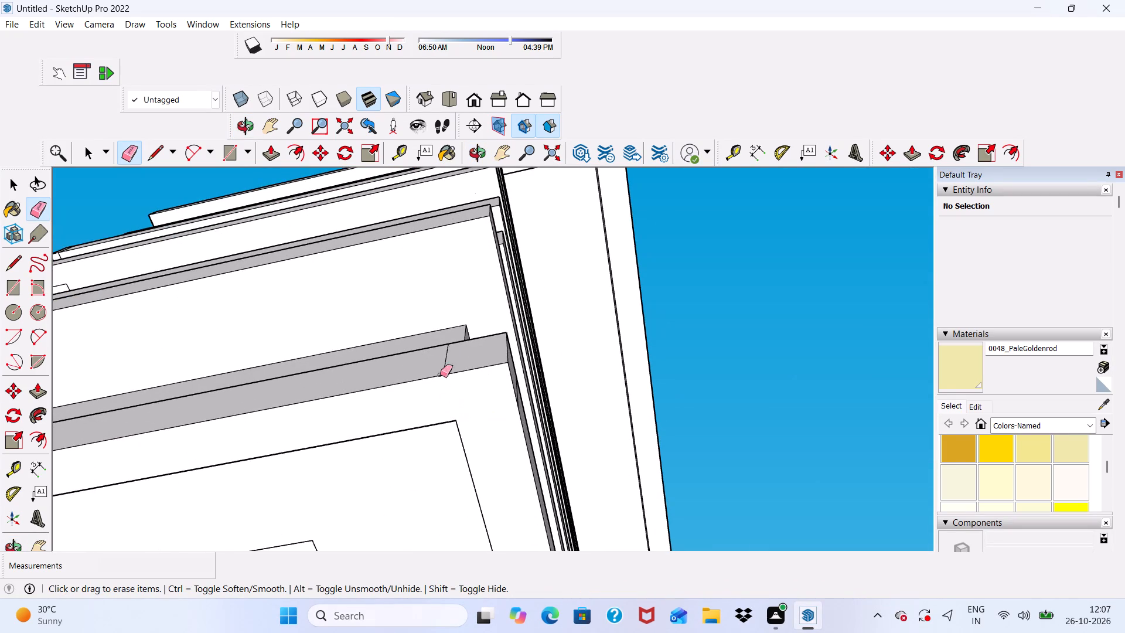
{"action": "left_click_drag", "start_coordinate": [443, 352], "coordinate": [468, 356]}
Erase the vertical seam edge on the front face of the trim strip beside this corner.
{"action": "middle_click_drag", "start_coordinate": [459, 350], "coordinate": [321, 511]}
{"action": "scroll", "coordinate": [383, 444], "scroll_direction": "down", "scroll_amount": 4}
{"action": "scroll", "coordinate": [471, 496], "scroll_direction": "up", "scroll_amount": 4}
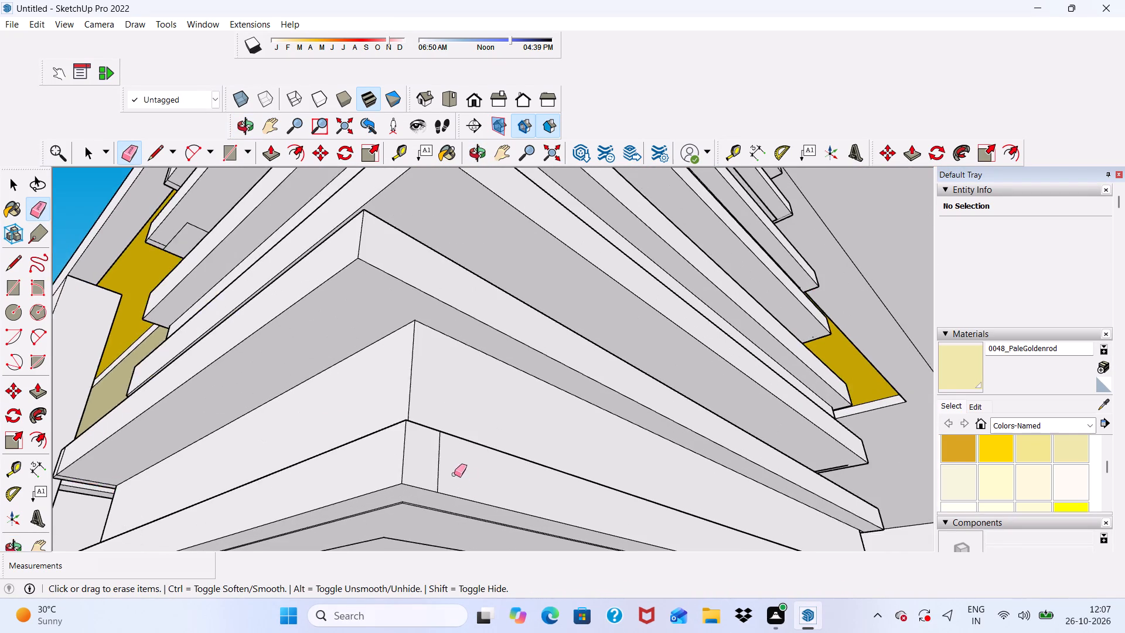
{"action": "scroll", "coordinate": [454, 474], "scroll_direction": "up", "scroll_amount": 3}
{"action": "left_click_drag", "start_coordinate": [421, 456], "coordinate": [439, 449]}
Erase the crossing seam edges on the top face of the trim strip at this corner.
{"action": "middle_click_drag", "start_coordinate": [424, 407], "coordinate": [329, 590]}
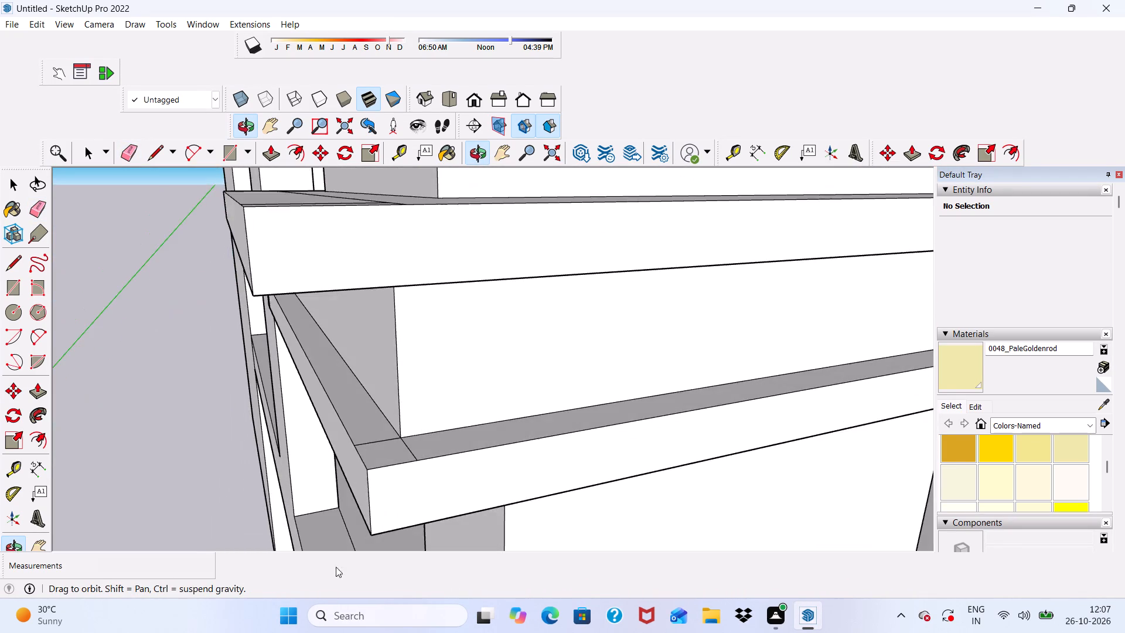
{"action": "scroll", "coordinate": [367, 447], "scroll_direction": "up", "scroll_amount": 8}
{"action": "left_click_drag", "start_coordinate": [357, 431], "coordinate": [448, 477]}
{"action": "left_click_drag", "start_coordinate": [499, 480], "coordinate": [476, 474]}
{"action": "scroll", "coordinate": [362, 394], "scroll_direction": "down", "scroll_amount": 2}
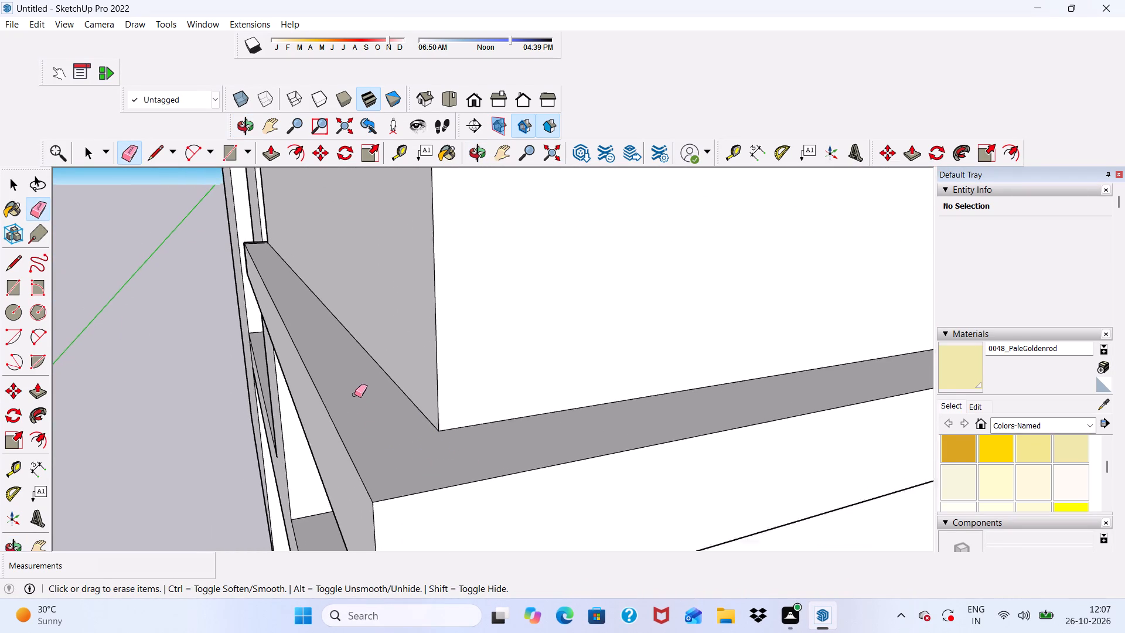
Erase the vertical seam edge near the corner of a middle trim strip, viewed from above.
{"action": "scroll", "coordinate": [354, 394], "scroll_direction": "down", "scroll_amount": 3}
{"action": "middle_click_drag", "start_coordinate": [335, 410], "coordinate": [577, 461]}
{"action": "scroll", "coordinate": [543, 432], "scroll_direction": "down", "scroll_amount": 11}
{"action": "scroll", "coordinate": [527, 338], "scroll_direction": "up", "scroll_amount": 4}
{"action": "left_click_drag", "start_coordinate": [533, 348], "coordinate": [531, 378]}
{"action": "scroll", "coordinate": [498, 312], "scroll_direction": "down", "scroll_amount": 9}
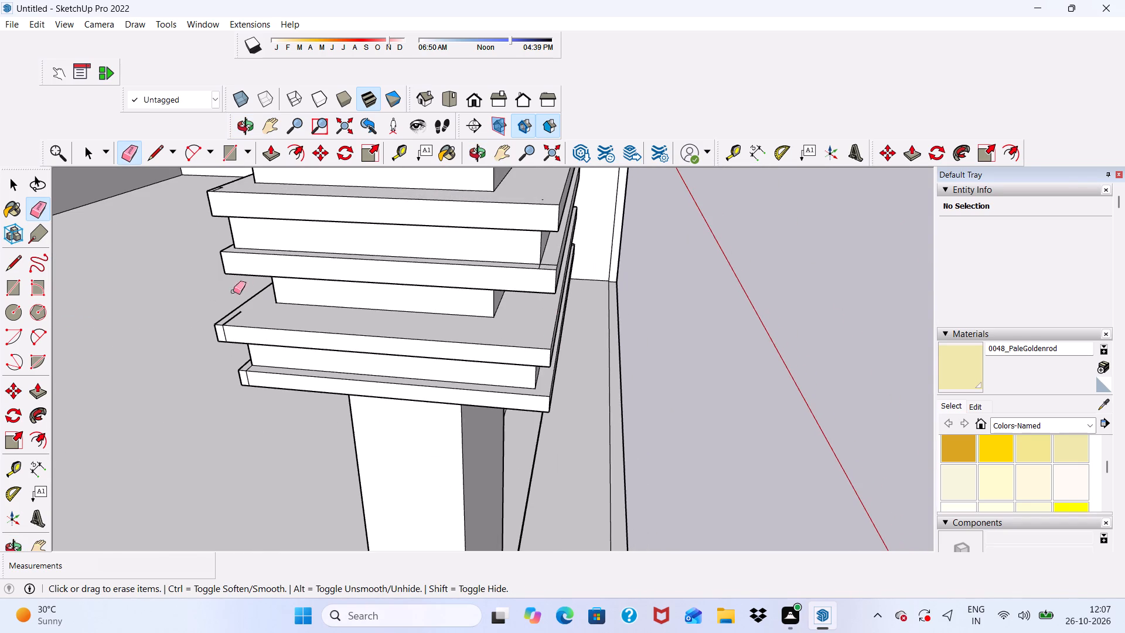
Erase the top and front seam edges of the two lowest trim strips at the column's inner corner.
{"action": "scroll", "coordinate": [233, 302], "scroll_direction": "up", "scroll_amount": 5}
{"action": "scroll", "coordinate": [278, 290], "scroll_direction": "down", "scroll_amount": 4}
{"action": "scroll", "coordinate": [351, 292], "scroll_direction": "up", "scroll_amount": 4}
{"action": "scroll", "coordinate": [467, 312], "scroll_direction": "down", "scroll_amount": 5}
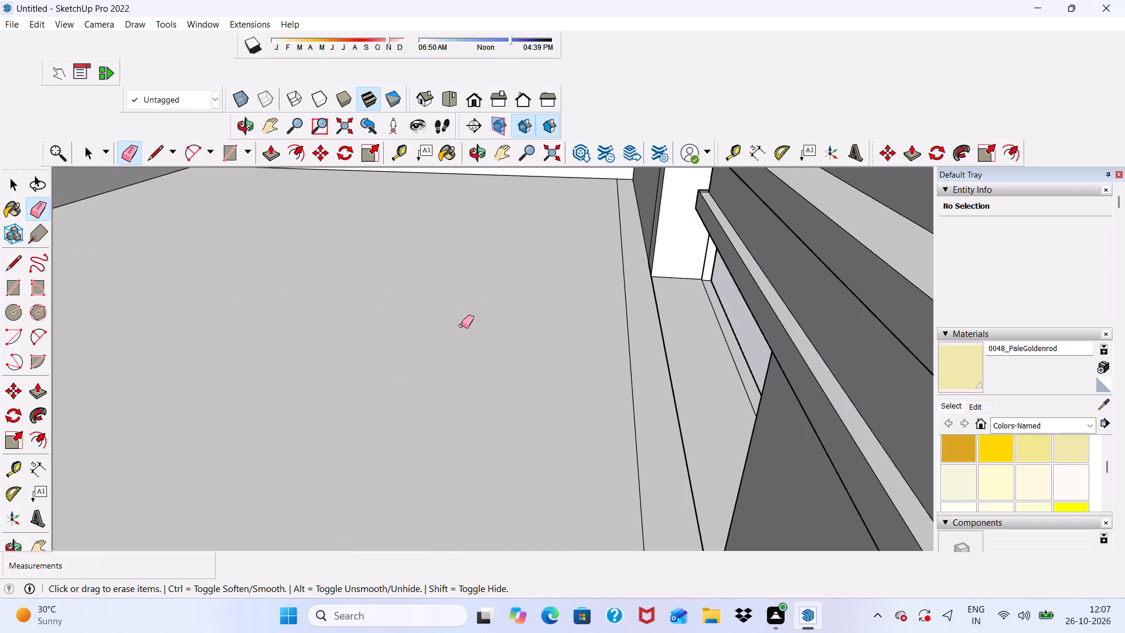
{"action": "scroll", "coordinate": [659, 343], "scroll_direction": "up", "scroll_amount": 4}
{"action": "left_click_drag", "start_coordinate": [677, 355], "coordinate": [672, 361]}
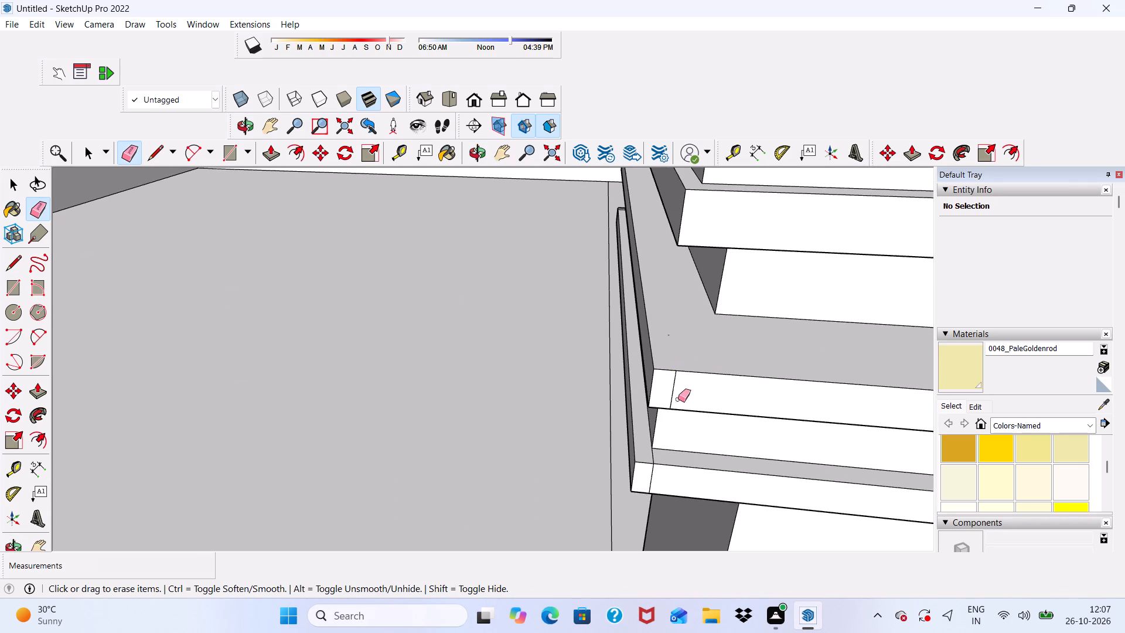
{"action": "scroll", "coordinate": [679, 408], "scroll_direction": "up", "scroll_amount": 3}
{"action": "left_click_drag", "start_coordinate": [677, 363], "coordinate": [660, 383]}
{"action": "scroll", "coordinate": [662, 451], "scroll_direction": "up", "scroll_amount": 3}
{"action": "left_click_drag", "start_coordinate": [649, 467], "coordinate": [656, 476]}
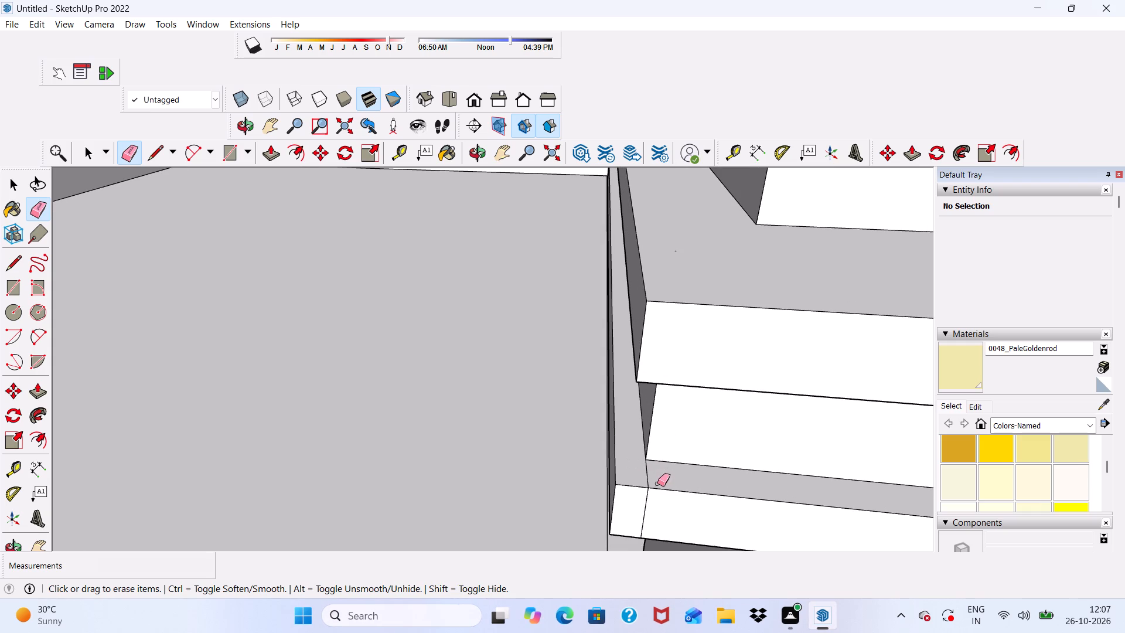
{"action": "left_click_drag", "start_coordinate": [650, 480], "coordinate": [645, 477]}
{"action": "left_click_drag", "start_coordinate": [645, 498], "coordinate": [658, 506]}
Erase the corner seam edges on the underside of the lowest trim strip at the inner corner.
{"action": "scroll", "coordinate": [656, 458], "scroll_direction": "down", "scroll_amount": 3}
{"action": "scroll", "coordinate": [558, 382], "scroll_direction": "down", "scroll_amount": 2}
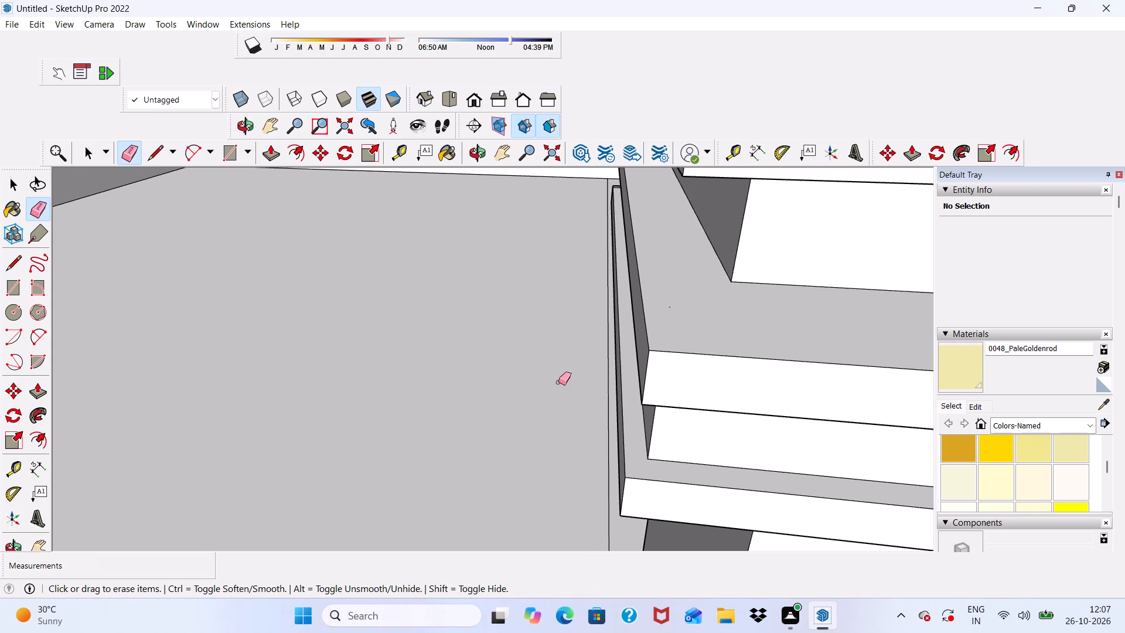
{"action": "scroll", "coordinate": [558, 382], "scroll_direction": "down", "scroll_amount": 2}
{"action": "middle_click_drag", "start_coordinate": [615, 444], "coordinate": [659, 183]}
{"action": "scroll", "coordinate": [585, 383], "scroll_direction": "up", "scroll_amount": 13}
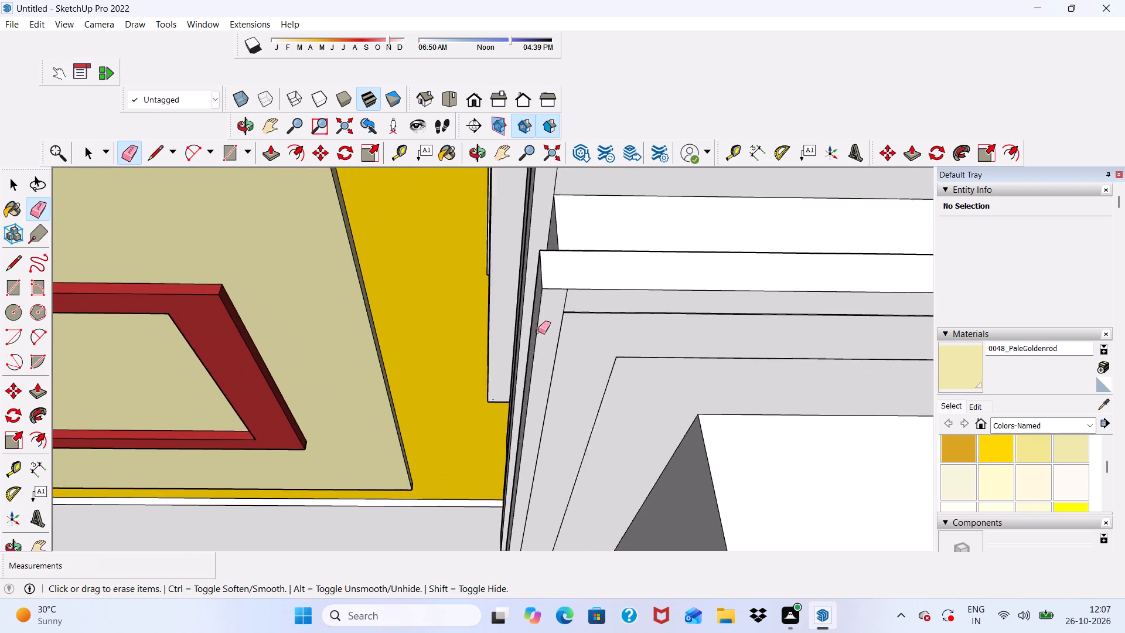
{"action": "scroll", "coordinate": [538, 331], "scroll_direction": "up", "scroll_amount": 12}
{"action": "left_click_drag", "start_coordinate": [568, 275], "coordinate": [548, 289]}
{"action": "left_click_drag", "start_coordinate": [544, 295], "coordinate": [535, 308]}
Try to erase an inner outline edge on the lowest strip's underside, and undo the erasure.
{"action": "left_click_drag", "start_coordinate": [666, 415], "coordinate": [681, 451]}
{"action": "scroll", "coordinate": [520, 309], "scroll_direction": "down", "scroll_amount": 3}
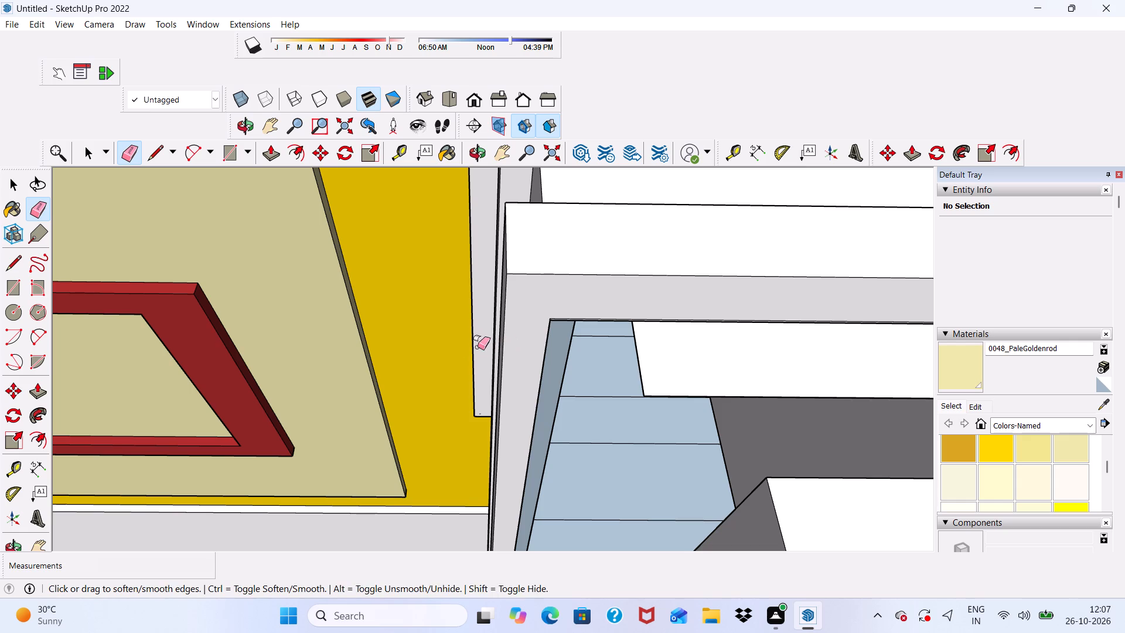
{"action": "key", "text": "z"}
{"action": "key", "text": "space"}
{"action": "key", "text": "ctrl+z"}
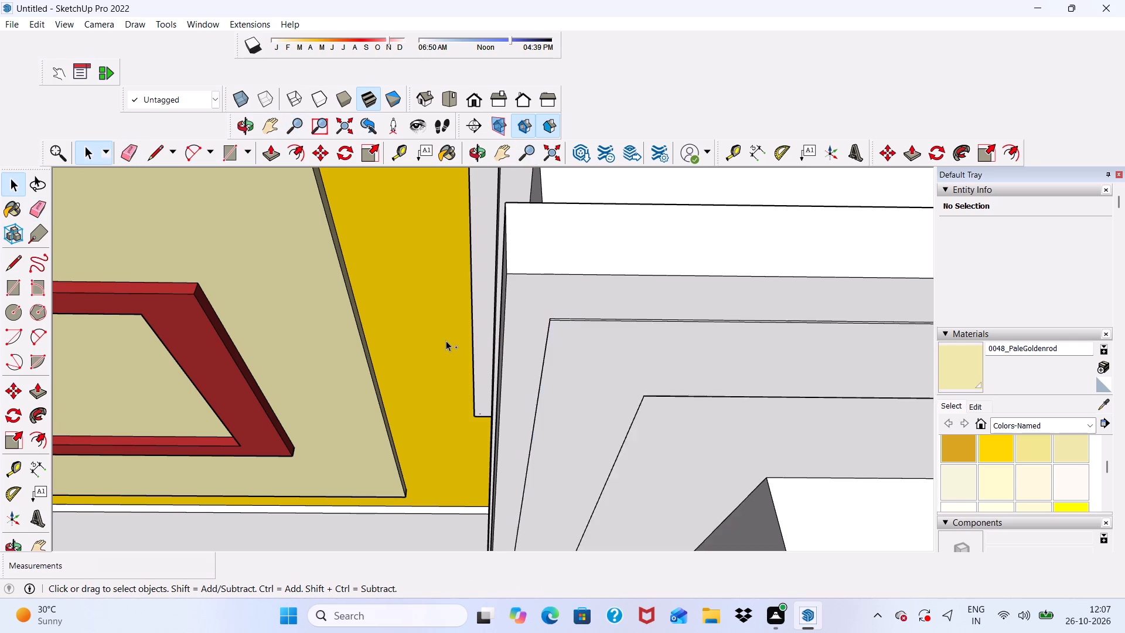
Erase the L-shaped seam edges on the underside of the higher trim strip at the inner corner.
{"action": "scroll", "coordinate": [446, 343], "scroll_direction": "down", "scroll_amount": 4}
{"action": "key", "text": "space"}
{"action": "scroll", "coordinate": [531, 275], "scroll_direction": "down", "scroll_amount": 3}
{"action": "scroll", "coordinate": [455, 227], "scroll_direction": "up", "scroll_amount": 2}
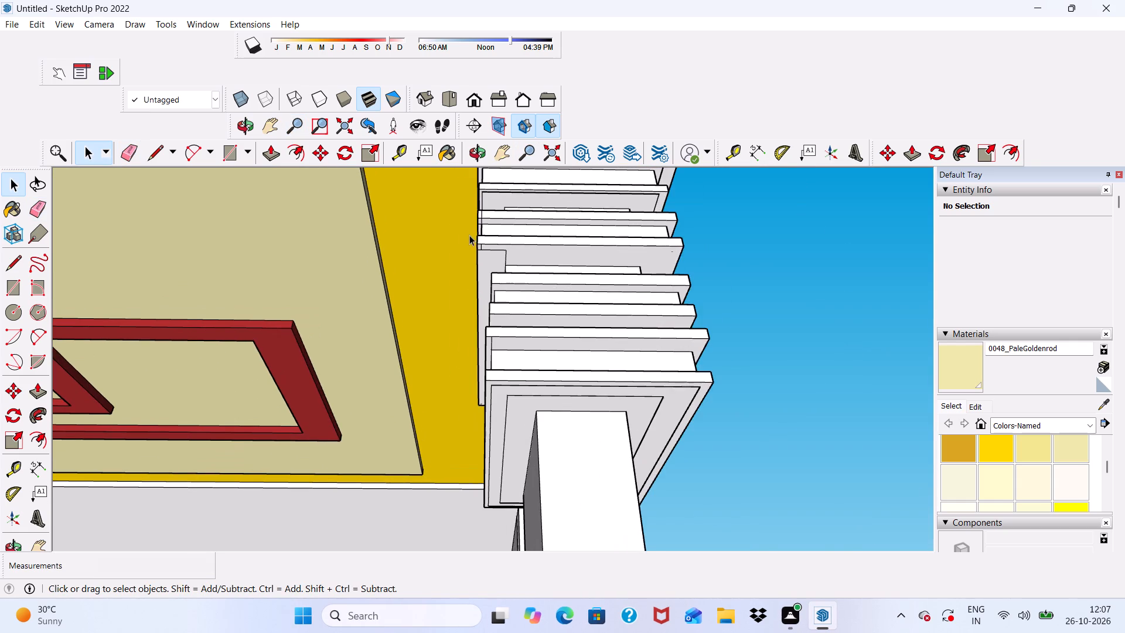
{"action": "scroll", "coordinate": [485, 238], "scroll_direction": "up", "scroll_amount": 5}
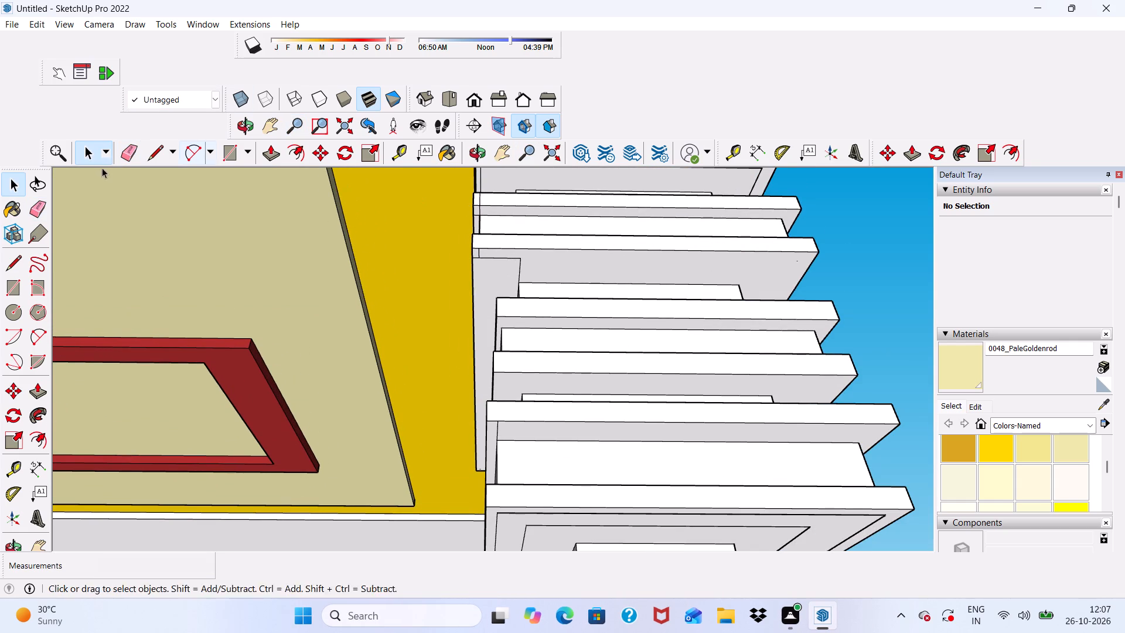
{"action": "left_click", "coordinate": [134, 149]}
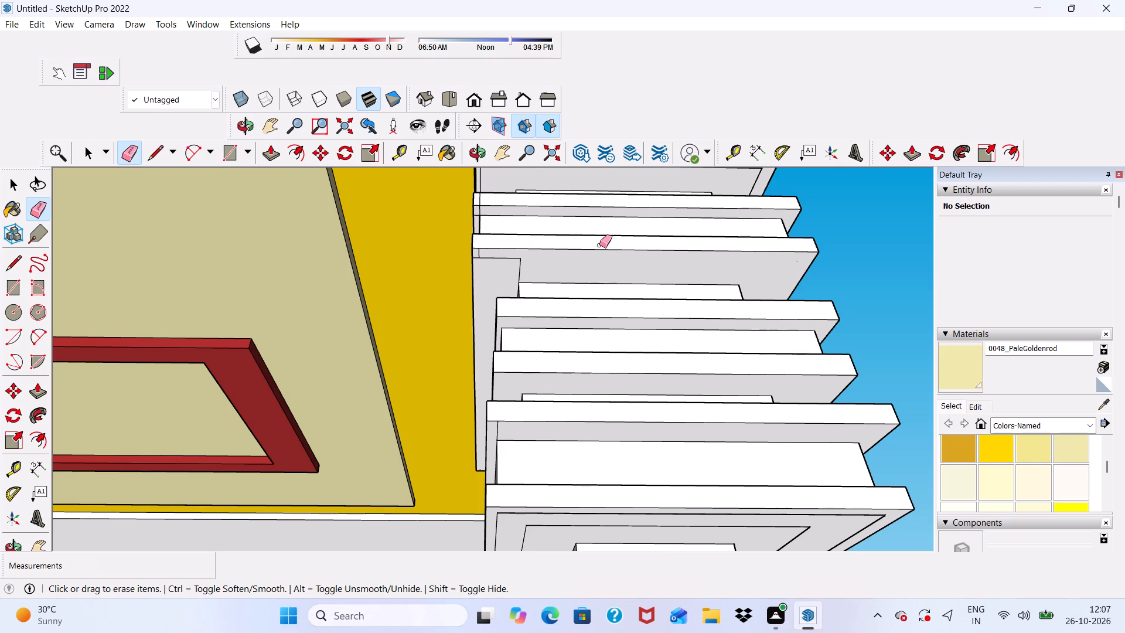
{"action": "scroll", "coordinate": [508, 257], "scroll_direction": "up", "scroll_amount": 10}
{"action": "left_click_drag", "start_coordinate": [519, 250], "coordinate": [540, 288]}
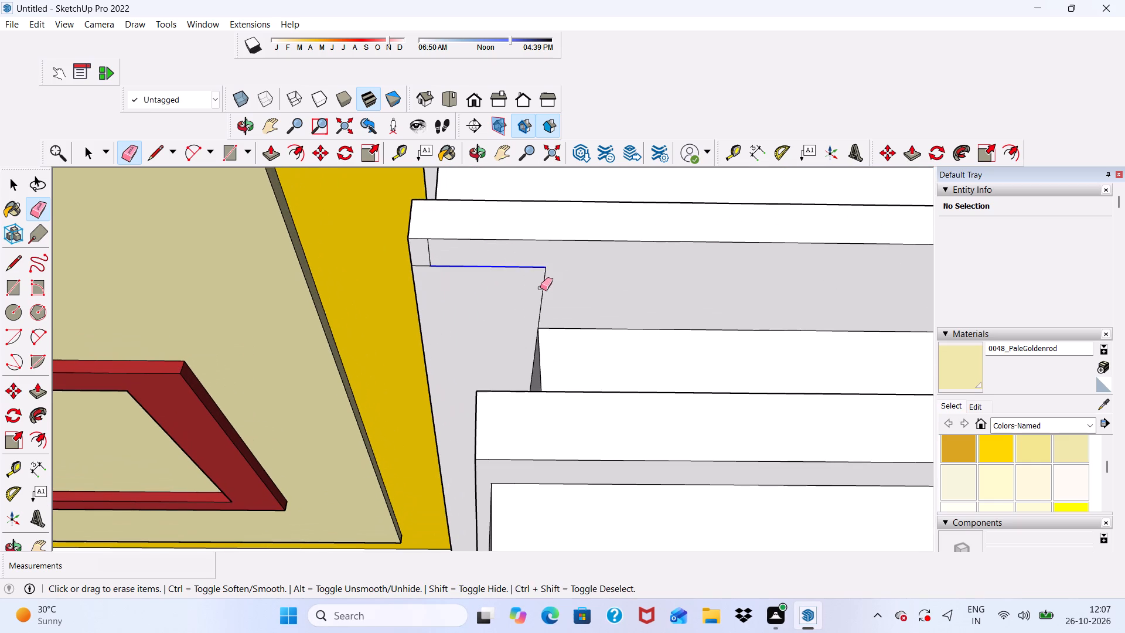
{"action": "left_click_drag", "start_coordinate": [540, 288], "coordinate": [544, 294]}
Erase the small corner seam squares on the undersides of the upper trim strips at the same corner.
{"action": "scroll", "coordinate": [392, 254], "scroll_direction": "up", "scroll_amount": 5}
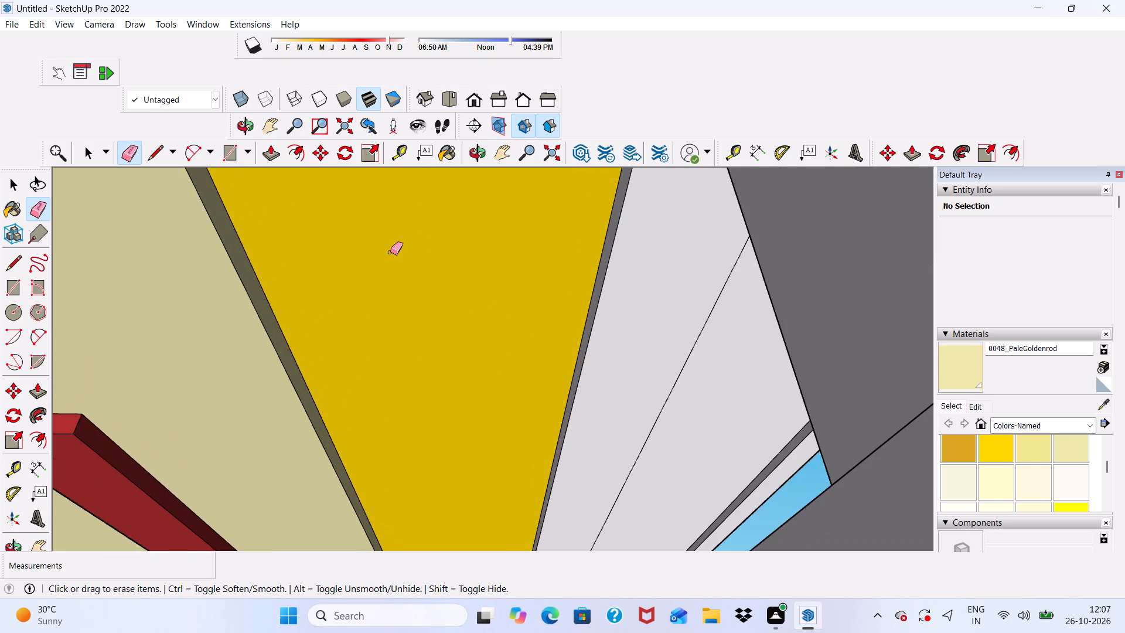
{"action": "scroll", "coordinate": [390, 252], "scroll_direction": "down", "scroll_amount": 2}
{"action": "scroll", "coordinate": [496, 300], "scroll_direction": "down", "scroll_amount": 4}
{"action": "scroll", "coordinate": [560, 326], "scroll_direction": "up", "scroll_amount": 5}
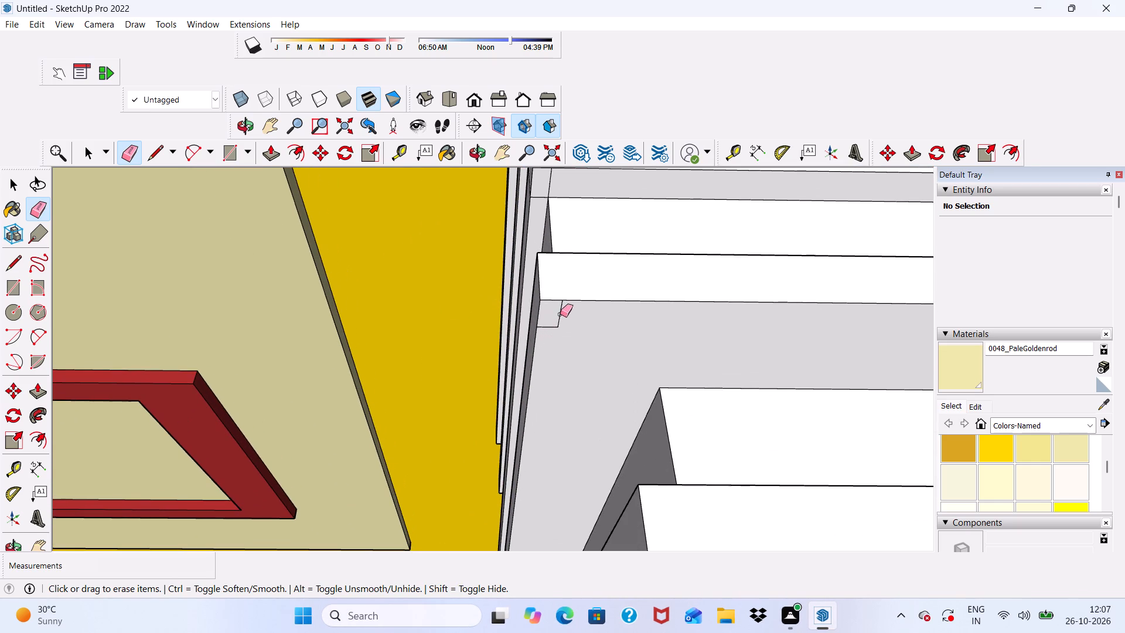
{"action": "left_click_drag", "start_coordinate": [560, 314], "coordinate": [544, 340]}
{"action": "left_click_drag", "start_coordinate": [551, 176], "coordinate": [538, 206]}
{"action": "scroll", "coordinate": [533, 218], "scroll_direction": "down", "scroll_amount": 3}
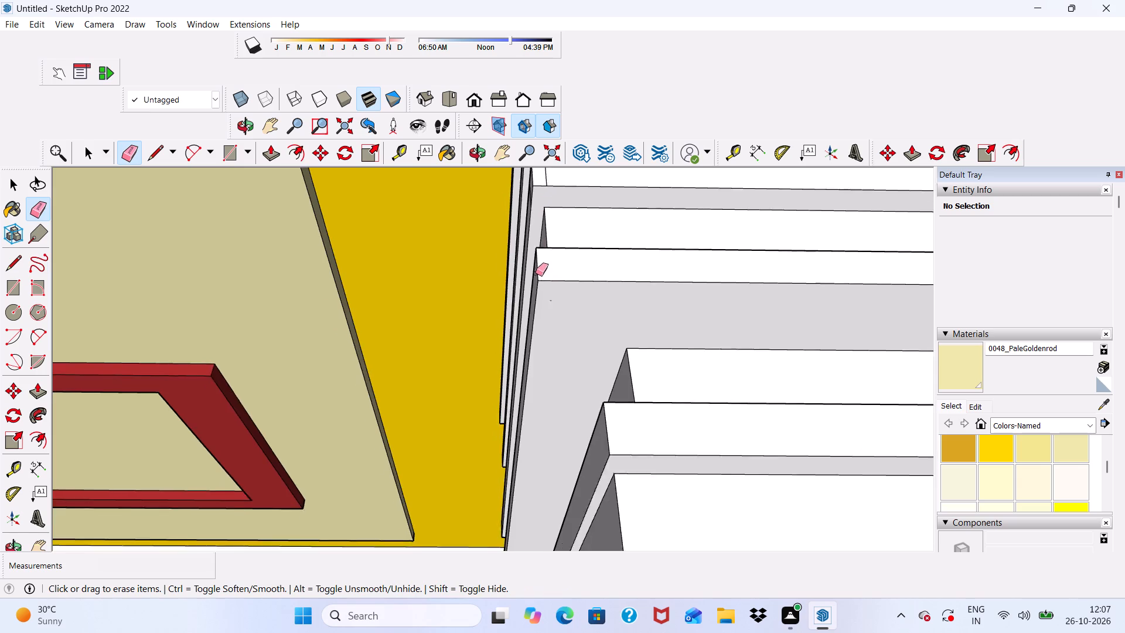
Erase the vertical seam edges on both faces of the upper trim strip at this corner.
{"action": "scroll", "coordinate": [536, 273], "scroll_direction": "down", "scroll_amount": 2}
{"action": "middle_click_drag", "start_coordinate": [537, 280], "coordinate": [652, 401]}
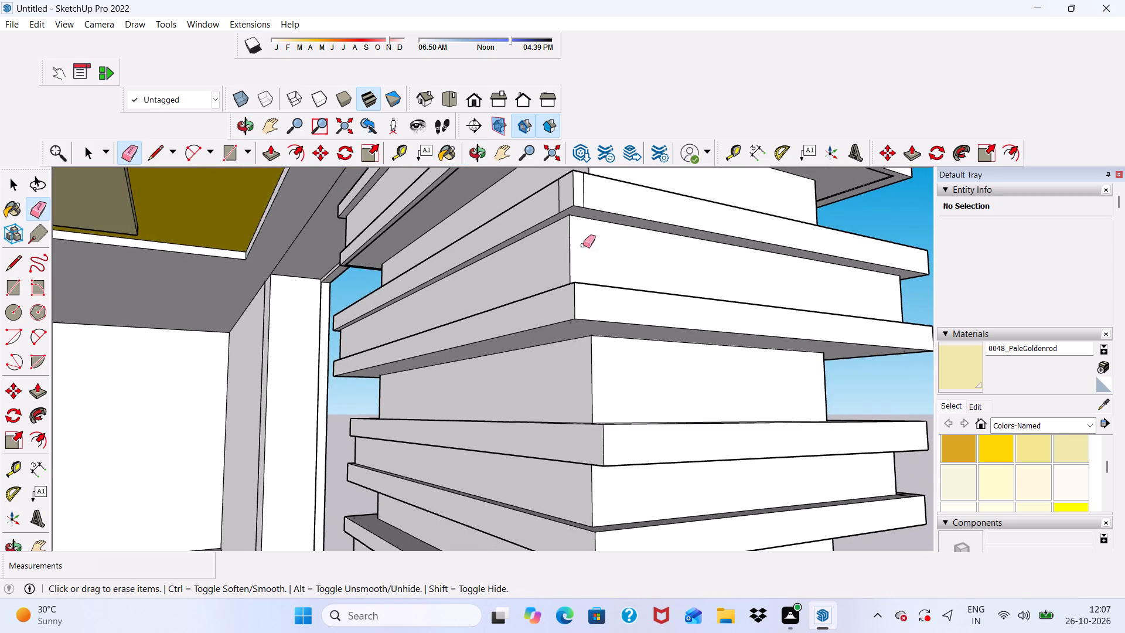
{"action": "scroll", "coordinate": [556, 192], "scroll_direction": "up", "scroll_amount": 5}
{"action": "left_click_drag", "start_coordinate": [556, 192], "coordinate": [567, 209]}
{"action": "left_click", "coordinate": [602, 206]}
Erase the long and short seam edges on the top face of the trim strip at this corner.
{"action": "scroll", "coordinate": [584, 250], "scroll_direction": "down", "scroll_amount": 4}
{"action": "middle_click_drag", "start_coordinate": [577, 273], "coordinate": [531, 367]}
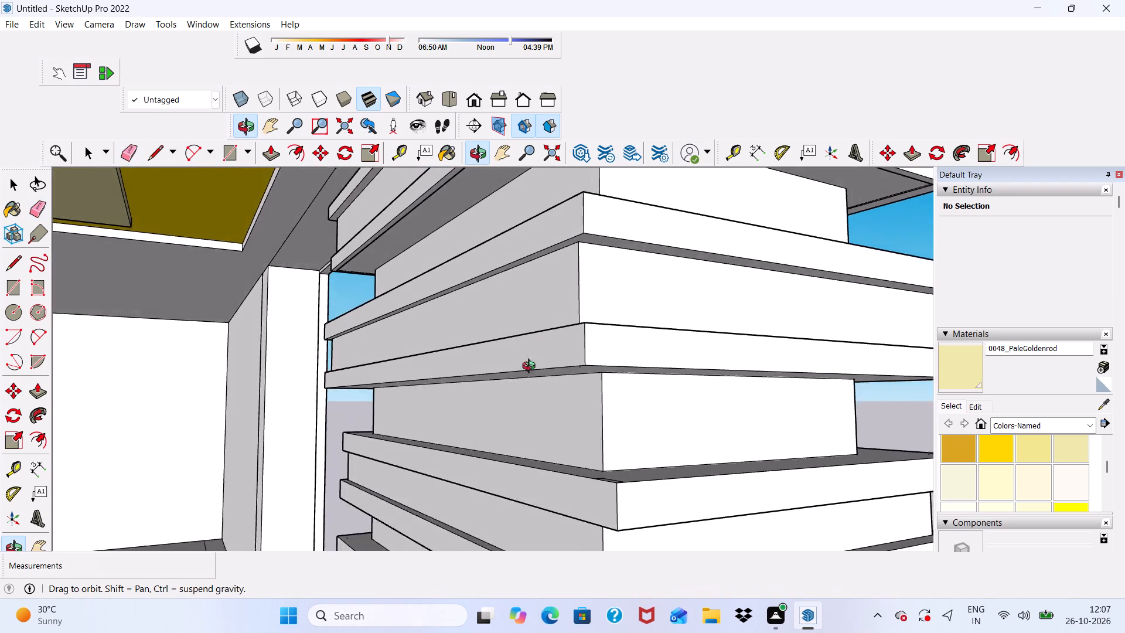
{"action": "middle_click_drag", "start_coordinate": [531, 367], "coordinate": [483, 430]}
{"action": "scroll", "coordinate": [536, 271], "scroll_direction": "up", "scroll_amount": 12}
{"action": "left_click_drag", "start_coordinate": [507, 331], "coordinate": [500, 382]}
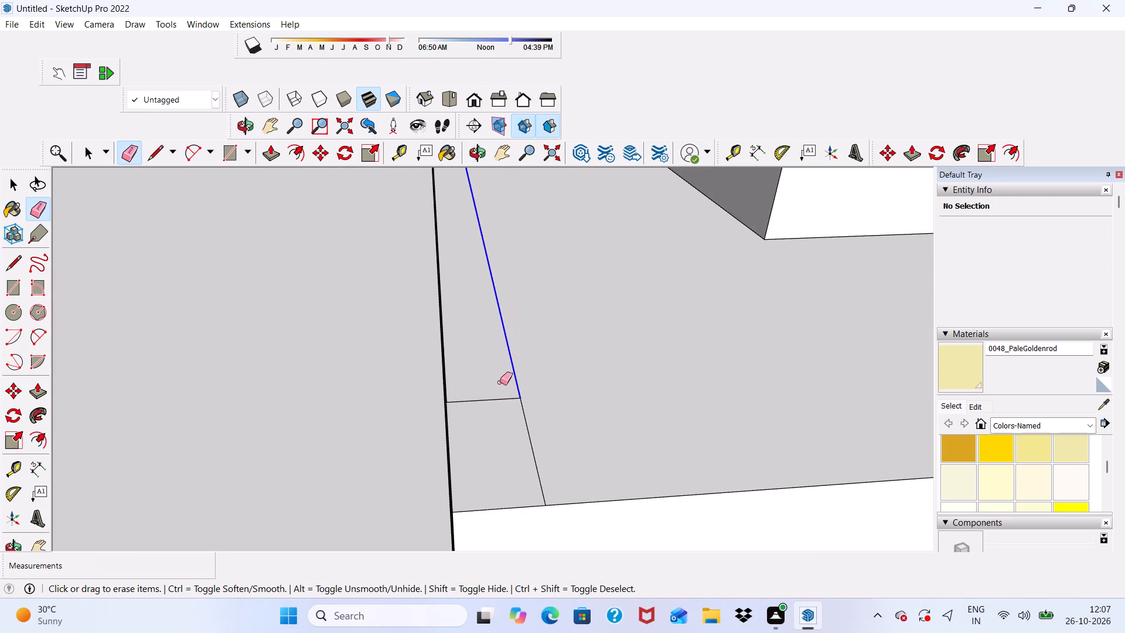
{"action": "left_click_drag", "start_coordinate": [500, 382], "coordinate": [540, 464]}
{"action": "scroll", "coordinate": [519, 351], "scroll_direction": "down", "scroll_amount": 18}
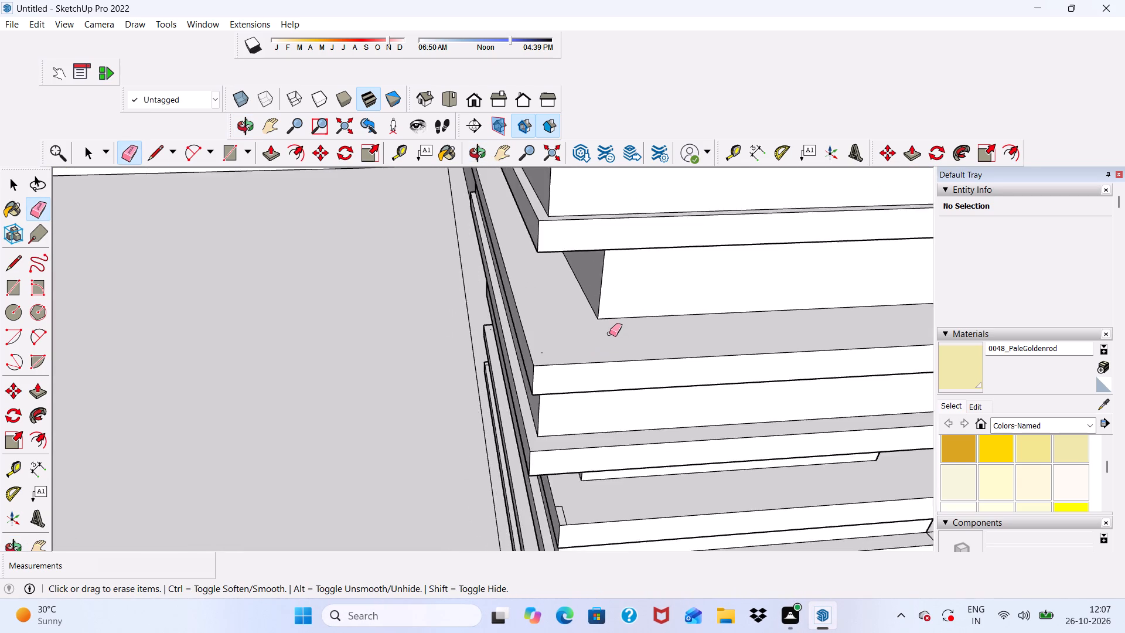
Erase the small L-shaped seam on the top face of a lower trim strip at the same corner.
{"action": "scroll", "coordinate": [609, 333], "scroll_direction": "down", "scroll_amount": 4}
{"action": "middle_click_drag", "start_coordinate": [609, 330], "coordinate": [652, 388]}
{"action": "scroll", "coordinate": [634, 300], "scroll_direction": "down", "scroll_amount": 7}
{"action": "middle_click_drag", "start_coordinate": [605, 455], "coordinate": [591, 440]}
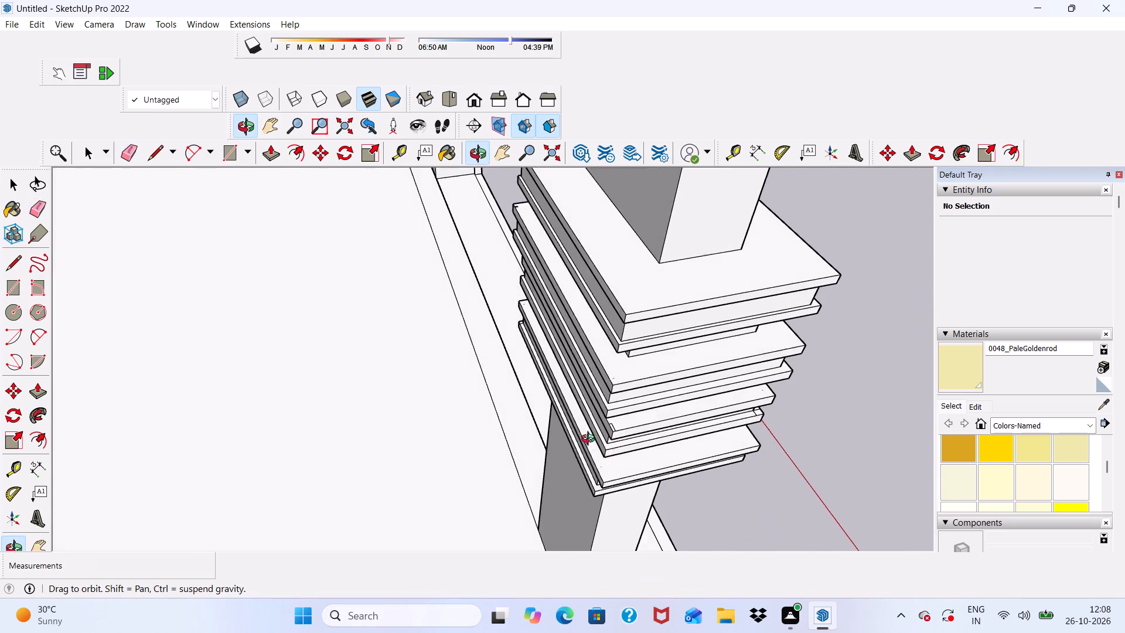
{"action": "middle_click_drag", "start_coordinate": [591, 440], "coordinate": [524, 425]}
{"action": "scroll", "coordinate": [615, 440], "scroll_direction": "up", "scroll_amount": 8}
{"action": "scroll", "coordinate": [471, 418], "scroll_direction": "up", "scroll_amount": 6}
{"action": "scroll", "coordinate": [536, 420], "scroll_direction": "down", "scroll_amount": 7}
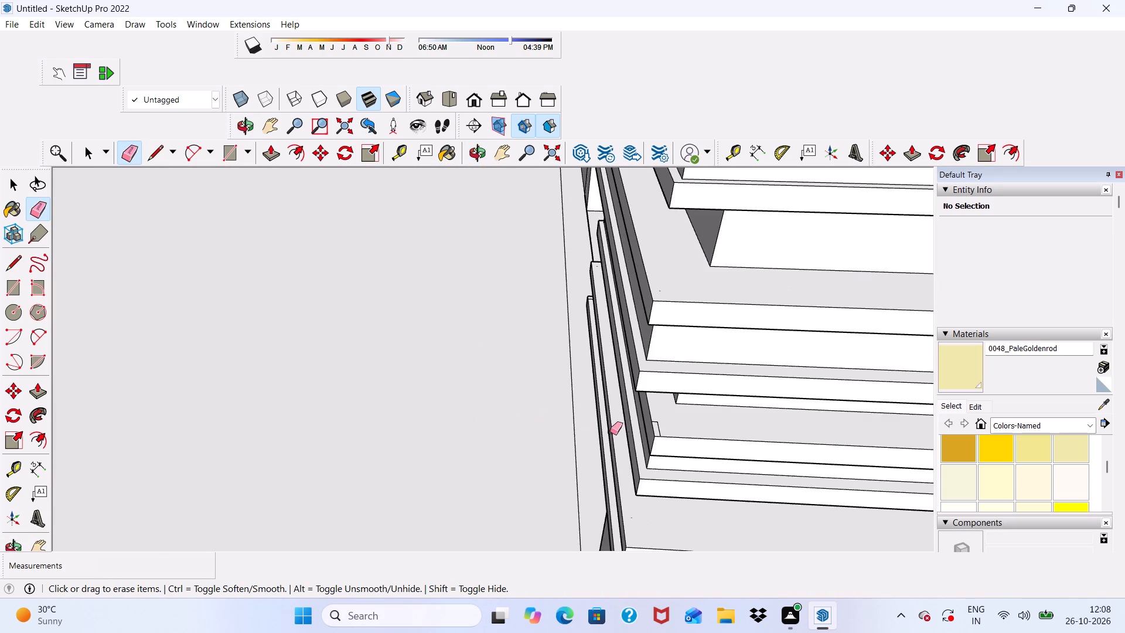
{"action": "scroll", "coordinate": [690, 451], "scroll_direction": "up", "scroll_amount": 7}
{"action": "scroll", "coordinate": [633, 414], "scroll_direction": "up", "scroll_amount": 6}
{"action": "left_click_drag", "start_coordinate": [622, 380], "coordinate": [636, 419]}
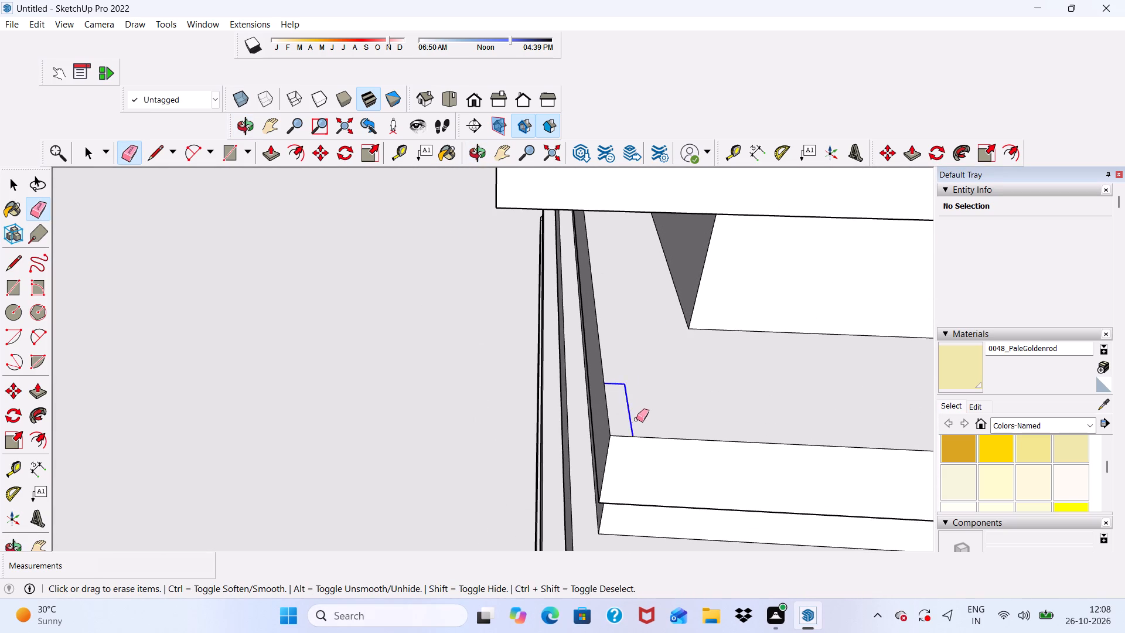
{"action": "left_click_drag", "start_coordinate": [636, 419], "coordinate": [636, 417]}
Examine the cleaned column collar and the balcony front, including the standard front view.
{"action": "scroll", "coordinate": [587, 377], "scroll_direction": "down", "scroll_amount": 20}
{"action": "scroll", "coordinate": [587, 377], "scroll_direction": "down", "scroll_amount": 2}
{"action": "middle_click_drag", "start_coordinate": [636, 408], "coordinate": [357, 312]}
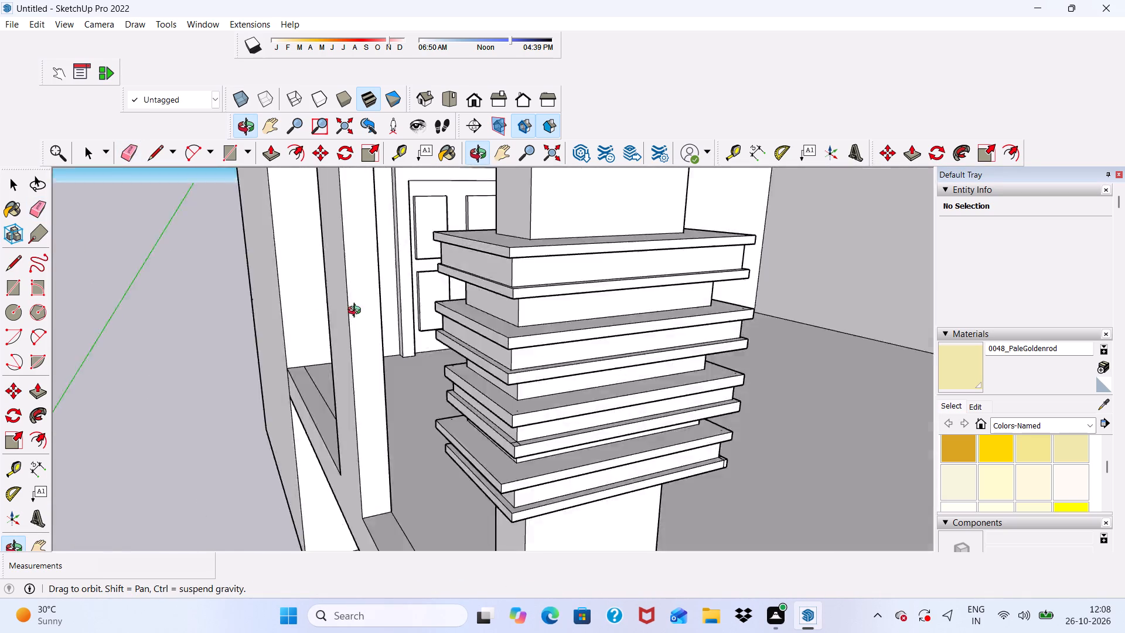
{"action": "middle_click_drag", "start_coordinate": [357, 312], "coordinate": [287, 329]}
{"action": "scroll", "coordinate": [325, 304], "scroll_direction": "down", "scroll_amount": 4}
{"action": "key", "text": "space"}
{"action": "scroll", "coordinate": [460, 321], "scroll_direction": "down", "scroll_amount": 4}
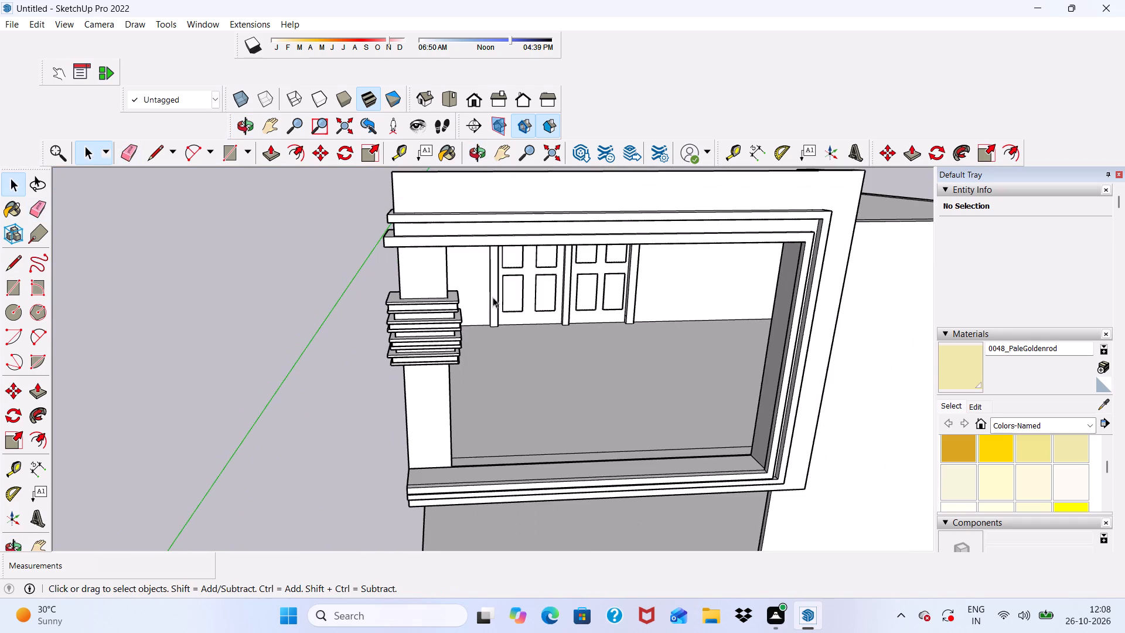
{"action": "scroll", "coordinate": [528, 388], "scroll_direction": "up", "scroll_amount": 6}
{"action": "scroll", "coordinate": [504, 246], "scroll_direction": "up", "scroll_amount": 3}
{"action": "scroll", "coordinate": [501, 247], "scroll_direction": "down", "scroll_amount": 7}
{"action": "middle_click_drag", "start_coordinate": [508, 370], "coordinate": [527, 283]}
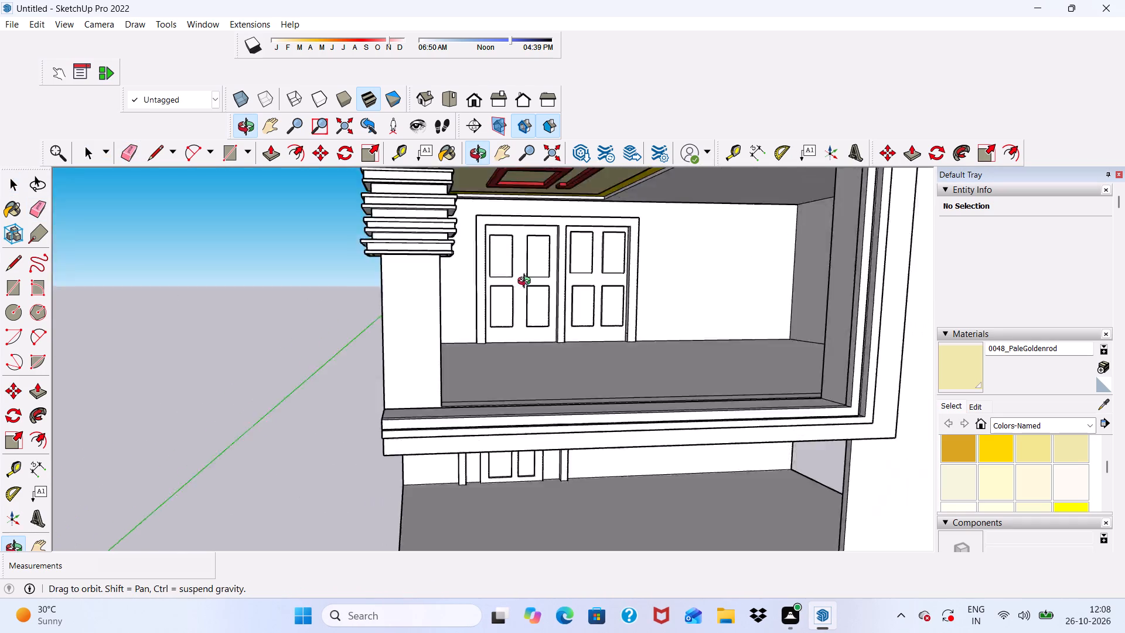
{"action": "middle_click_drag", "start_coordinate": [527, 283], "coordinate": [536, 336]}
{"action": "left_click", "coordinate": [465, 100]}
{"action": "scroll", "coordinate": [514, 378], "scroll_direction": "down", "scroll_amount": 2}
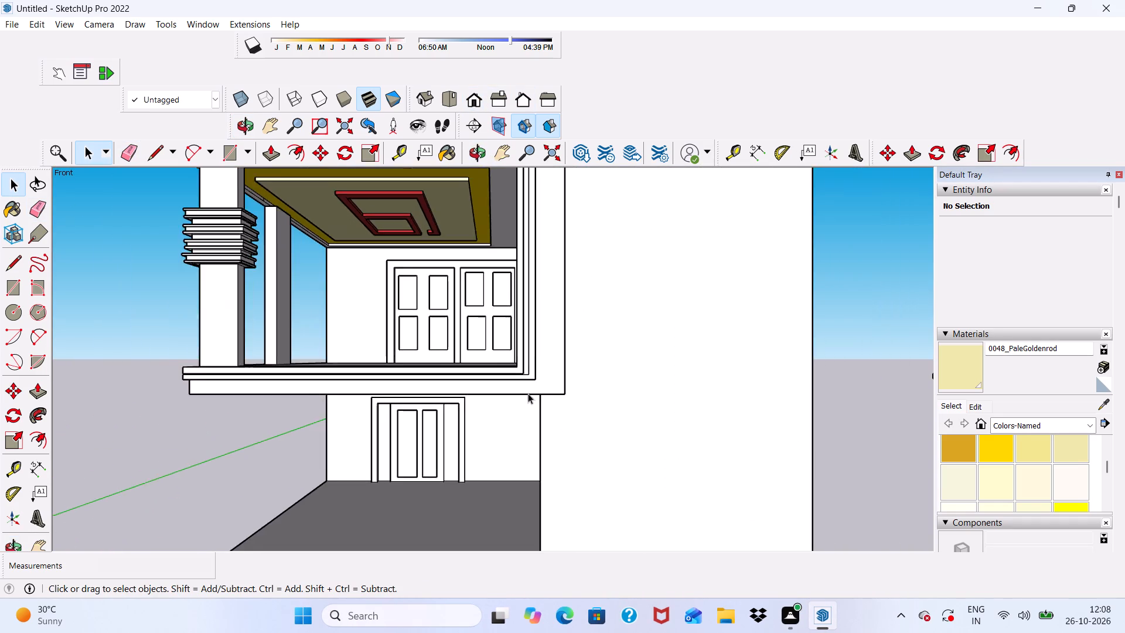
{"action": "scroll", "coordinate": [528, 393], "scroll_direction": "down", "scroll_amount": 6}
{"action": "scroll", "coordinate": [352, 280], "scroll_direction": "up", "scroll_amount": 6}
{"action": "scroll", "coordinate": [327, 225], "scroll_direction": "up", "scroll_amount": 11}
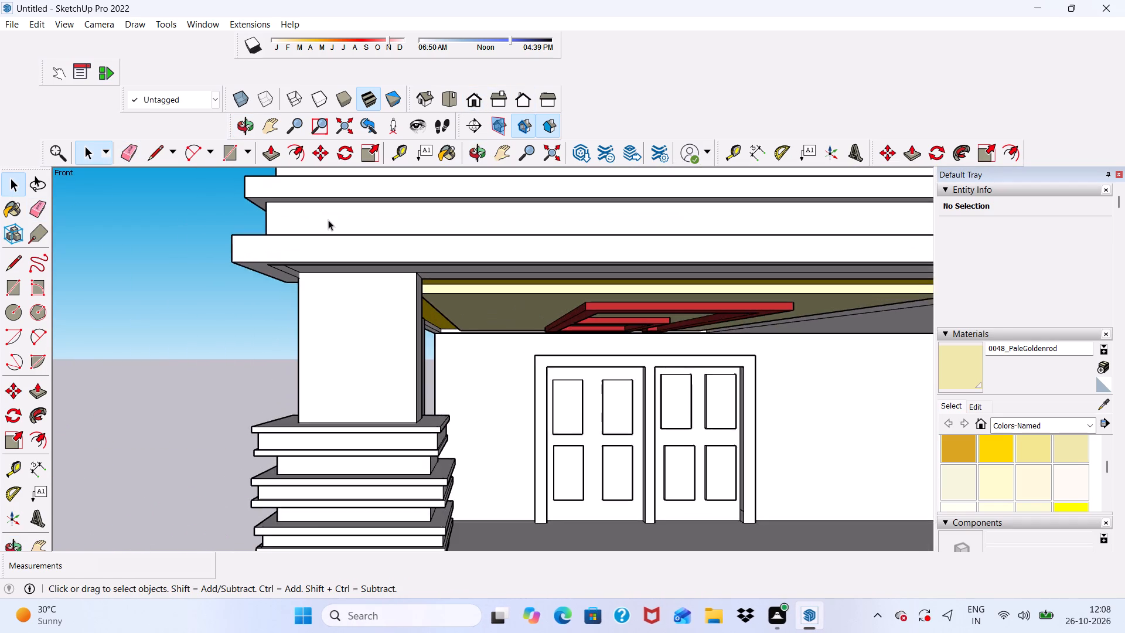
Erase the short vertical seam on the recessed side face between the two mouldings at the balcony's top corner.
{"action": "middle_click_drag", "start_coordinate": [328, 220], "coordinate": [284, 350]}
{"action": "middle_click_drag", "start_coordinate": [403, 255], "coordinate": [589, 232]}
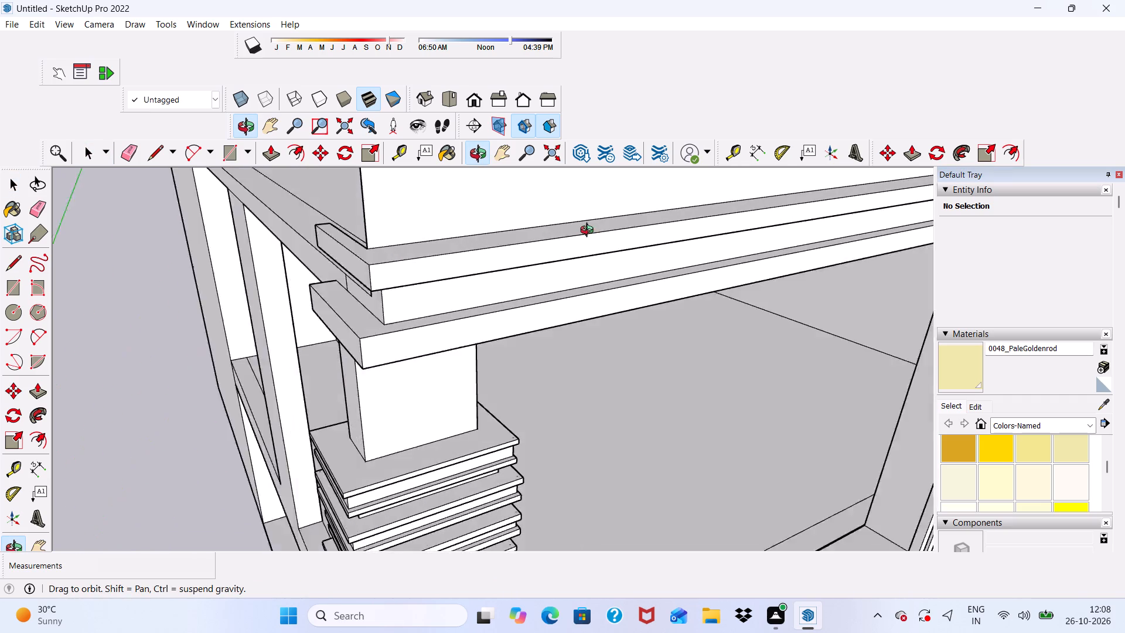
{"action": "middle_click_drag", "start_coordinate": [589, 232], "coordinate": [625, 232]}
{"action": "scroll", "coordinate": [407, 275], "scroll_direction": "down", "scroll_amount": 2}
{"action": "scroll", "coordinate": [302, 271], "scroll_direction": "up", "scroll_amount": 5}
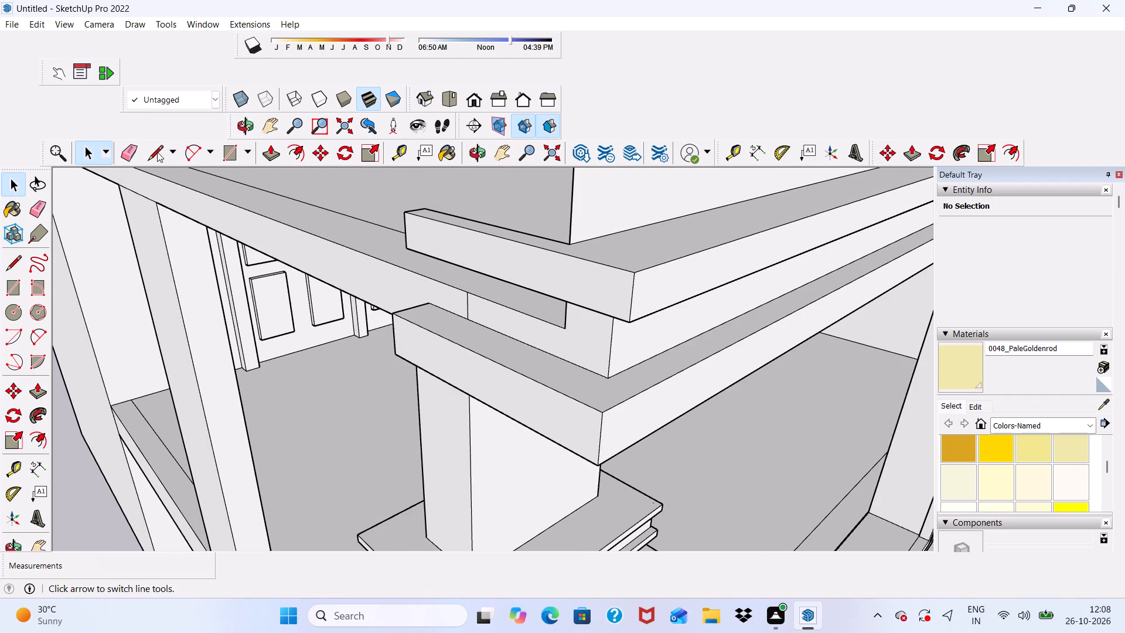
{"action": "left_click", "coordinate": [132, 144]}
{"action": "scroll", "coordinate": [457, 346], "scroll_direction": "up", "scroll_amount": 3}
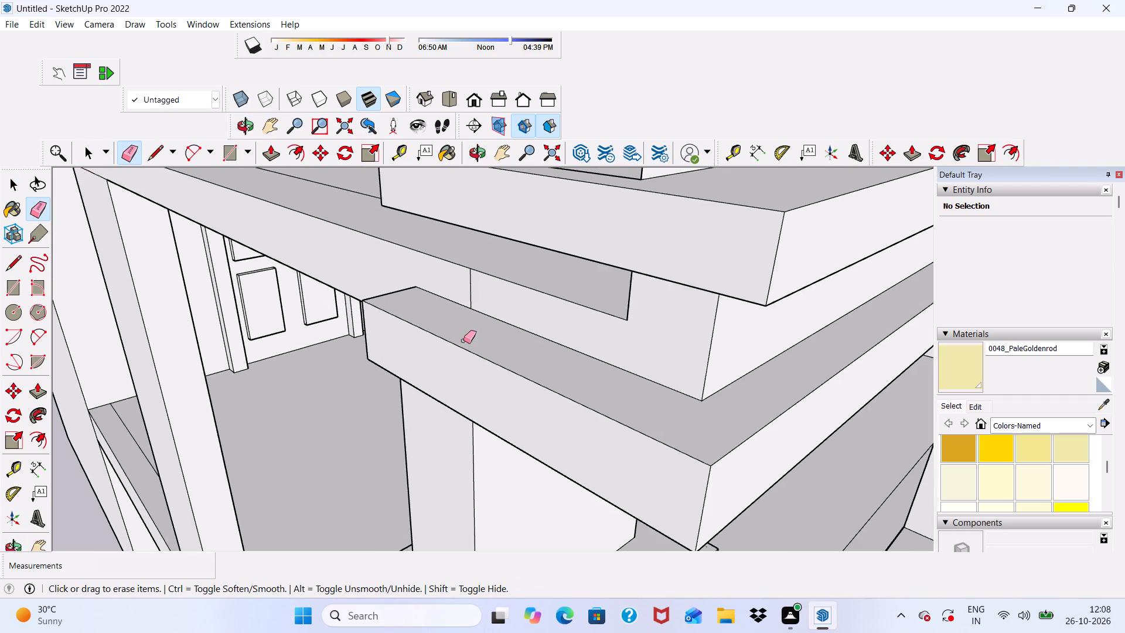
{"action": "scroll", "coordinate": [463, 341], "scroll_direction": "up", "scroll_amount": 6}
{"action": "left_click_drag", "start_coordinate": [473, 284], "coordinate": [442, 298]}
{"action": "left_click_drag", "start_coordinate": [448, 292], "coordinate": [462, 302]}
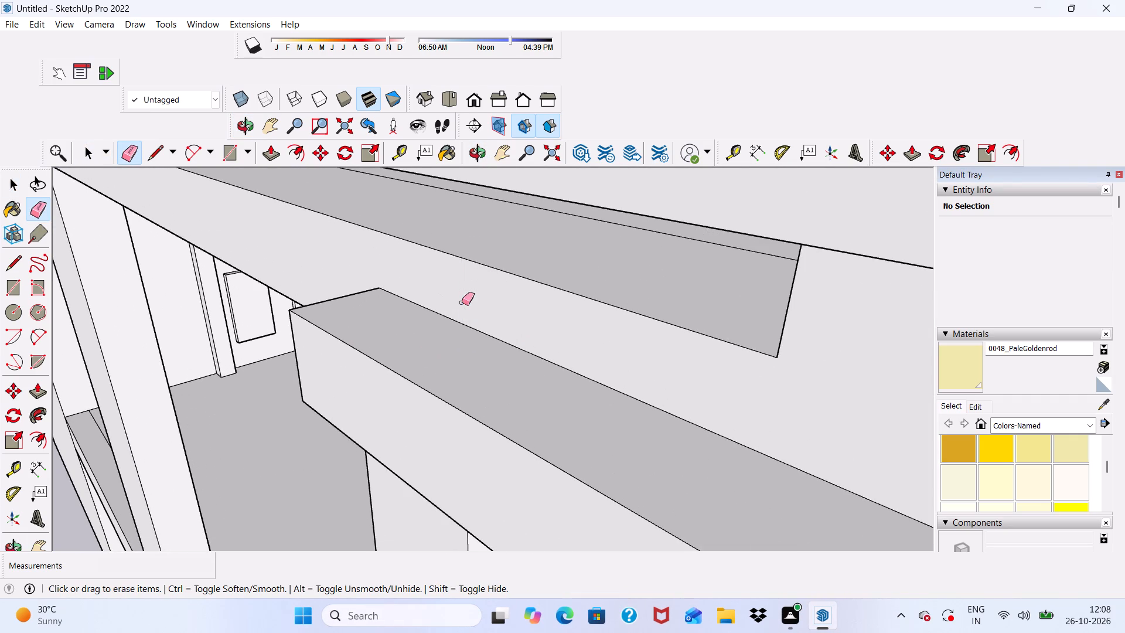
{"action": "scroll", "coordinate": [454, 302], "scroll_direction": "down", "scroll_amount": 14}
{"action": "middle_click_drag", "start_coordinate": [449, 325], "coordinate": [544, 261]}
{"action": "key", "text": "space"}
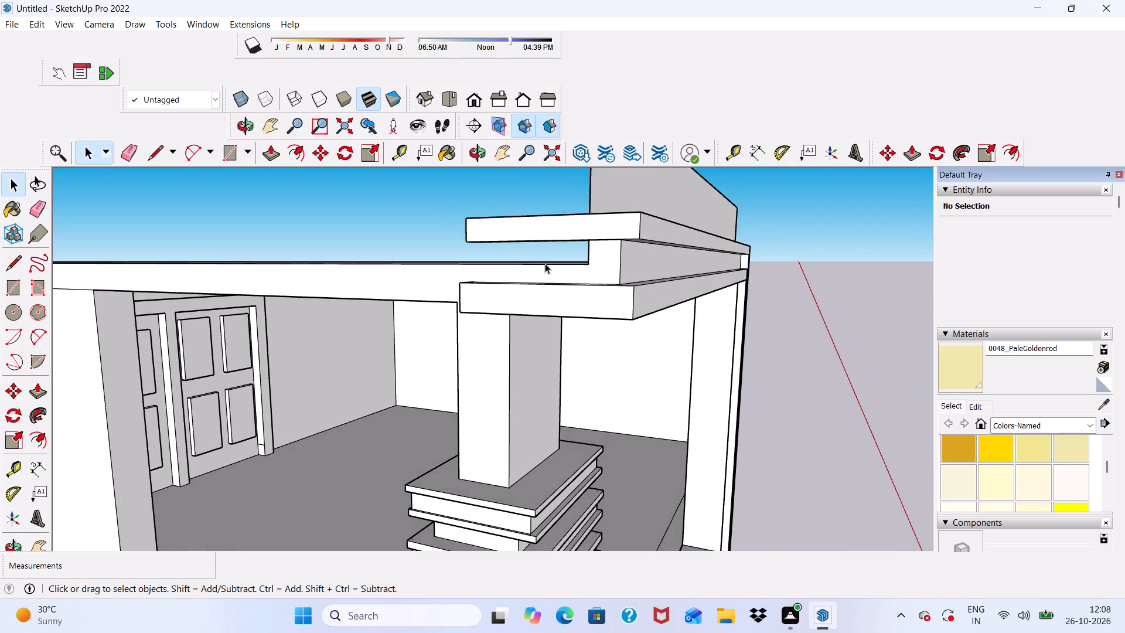
Examine the balcony front, its column collar, ceiling and roof edge from several angles.
{"action": "scroll", "coordinate": [539, 266], "scroll_direction": "down", "scroll_amount": 4}
{"action": "middle_click_drag", "start_coordinate": [499, 341], "coordinate": [85, 373]}
{"action": "scroll", "coordinate": [244, 288], "scroll_direction": "up", "scroll_amount": 1}
{"action": "scroll", "coordinate": [267, 281], "scroll_direction": "down", "scroll_amount": 8}
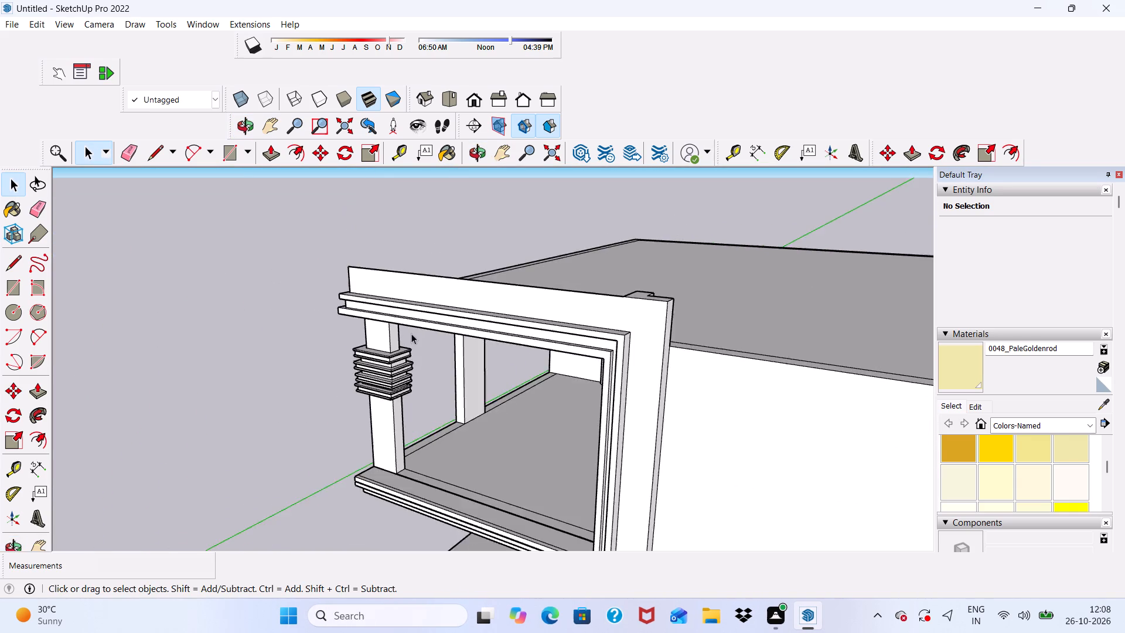
{"action": "middle_click_drag", "start_coordinate": [411, 333], "coordinate": [588, 251]}
{"action": "scroll", "coordinate": [588, 251], "scroll_direction": "up", "scroll_amount": 5}
{"action": "scroll", "coordinate": [593, 260], "scroll_direction": "down", "scroll_amount": 6}
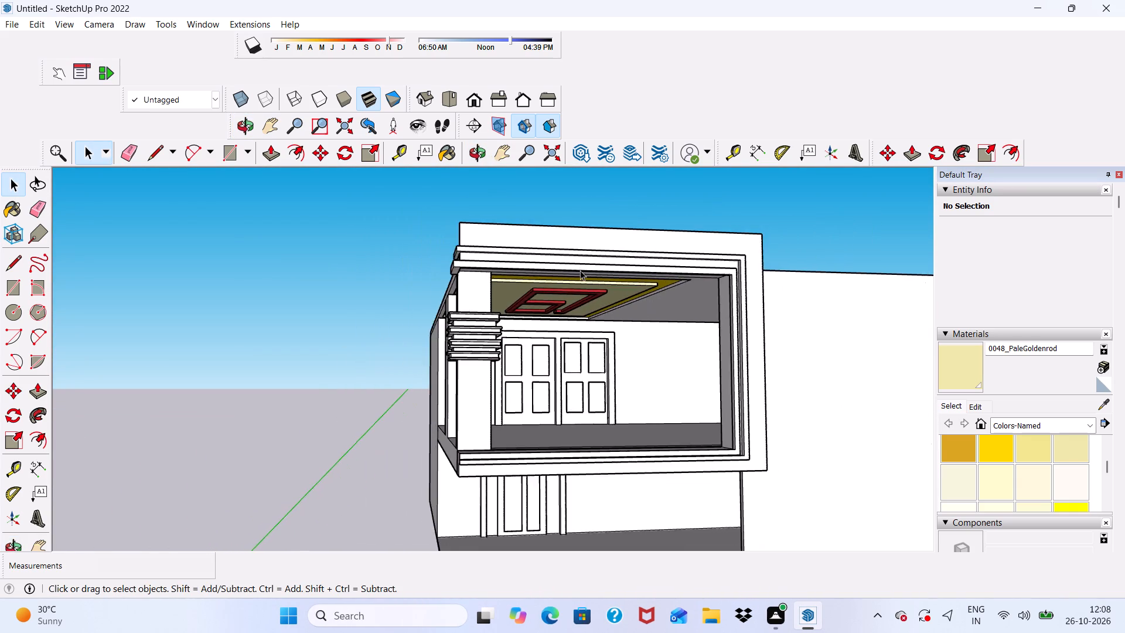
{"action": "scroll", "coordinate": [561, 274], "scroll_direction": "down", "scroll_amount": 4}
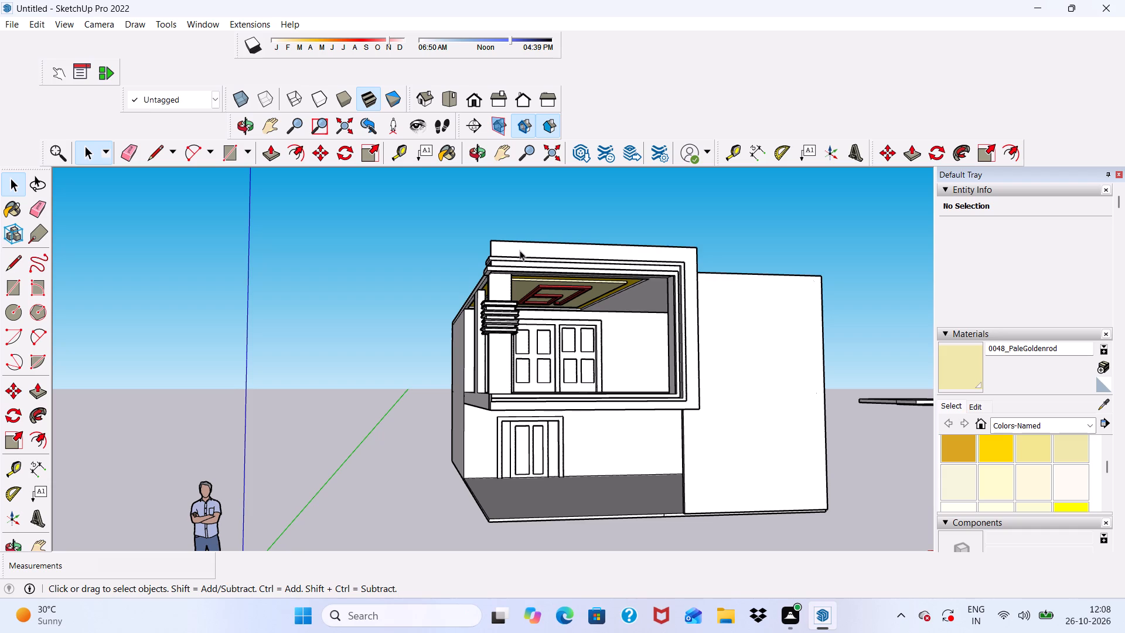
{"action": "scroll", "coordinate": [478, 222], "scroll_direction": "up", "scroll_amount": 4}
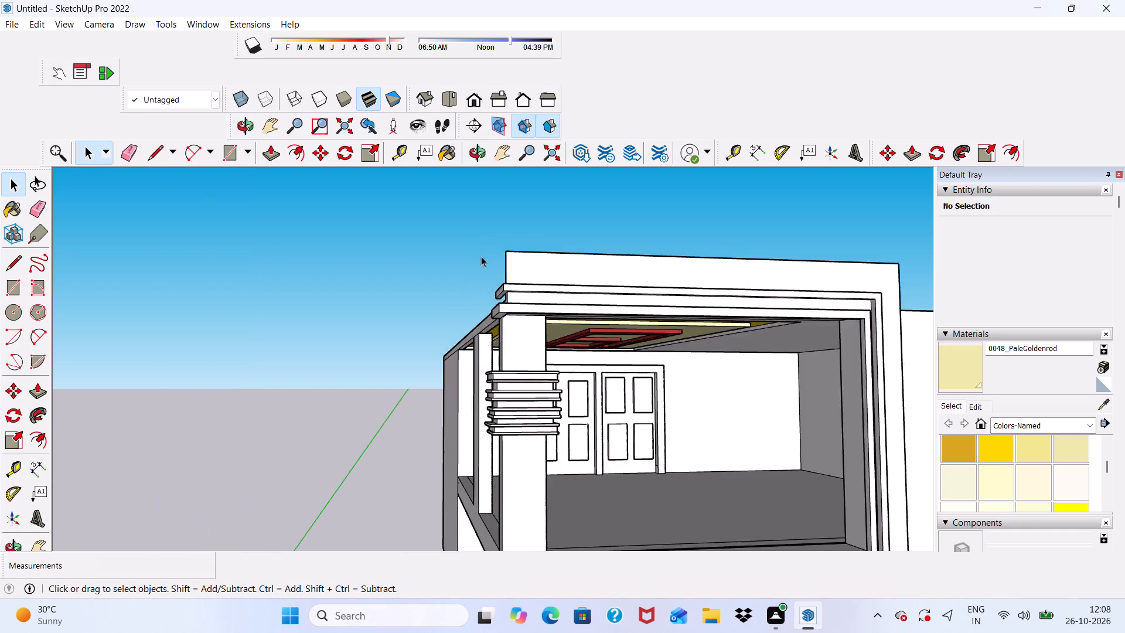
{"action": "scroll", "coordinate": [502, 295], "scroll_direction": "down", "scroll_amount": 5}
{"action": "middle_click_drag", "start_coordinate": [570, 444], "coordinate": [471, 488]}
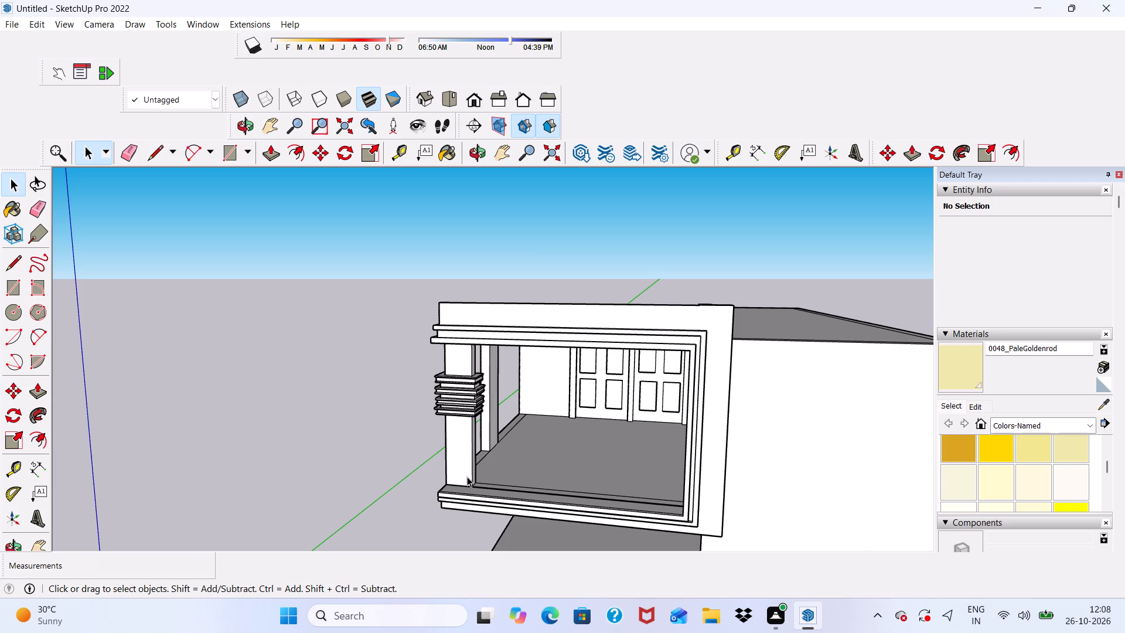
{"action": "scroll", "coordinate": [169, 550], "scroll_direction": "down", "scroll_amount": 2}
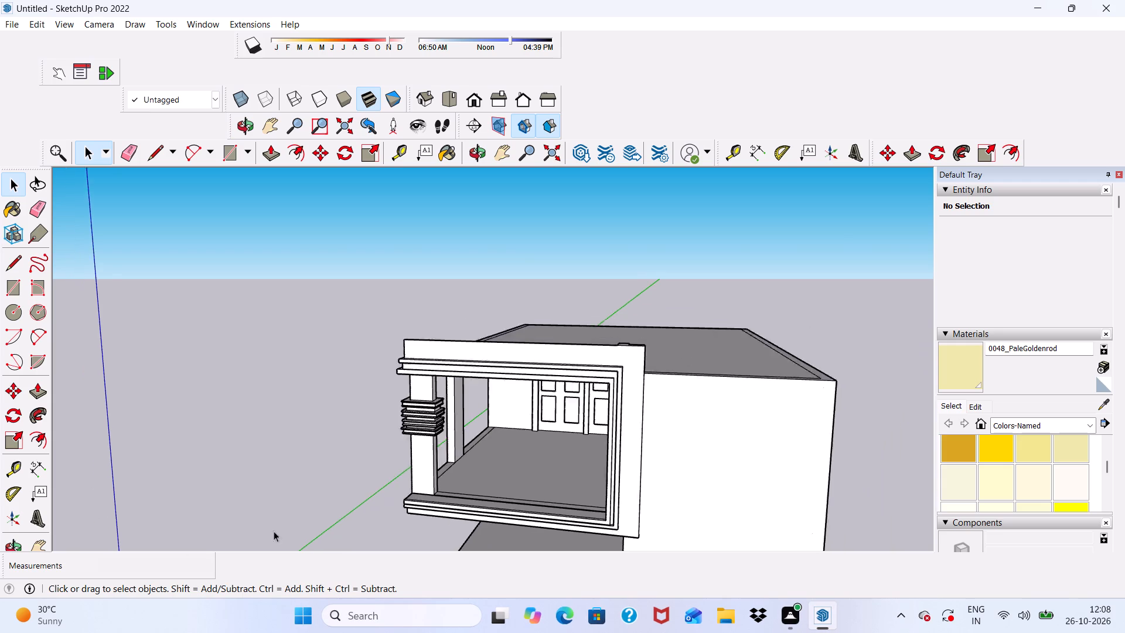
{"action": "scroll", "coordinate": [274, 531], "scroll_direction": "down", "scroll_amount": 1}
{"action": "scroll", "coordinate": [326, 523], "scroll_direction": "up", "scroll_amount": 4}
{"action": "middle_click_drag", "start_coordinate": [420, 411], "coordinate": [145, 547]}
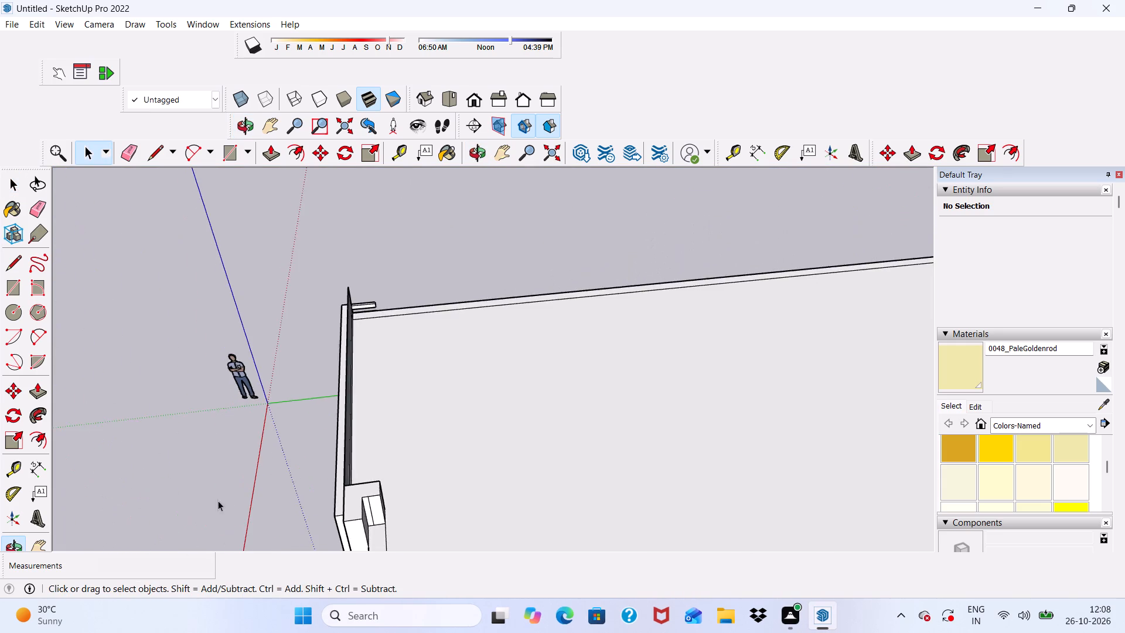
Push/pull the long back face of the balcony frame's top band by 9".
{"action": "scroll", "coordinate": [297, 471], "scroll_direction": "up", "scroll_amount": 4}
{"action": "middle_click_drag", "start_coordinate": [354, 470], "coordinate": [197, 487]}
{"action": "scroll", "coordinate": [233, 471], "scroll_direction": "up", "scroll_amount": 5}
{"action": "scroll", "coordinate": [168, 368], "scroll_direction": "down", "scroll_amount": 4}
{"action": "scroll", "coordinate": [132, 343], "scroll_direction": "up", "scroll_amount": 4}
{"action": "left_click", "coordinate": [129, 337]}
{"action": "left_click", "coordinate": [271, 148]}
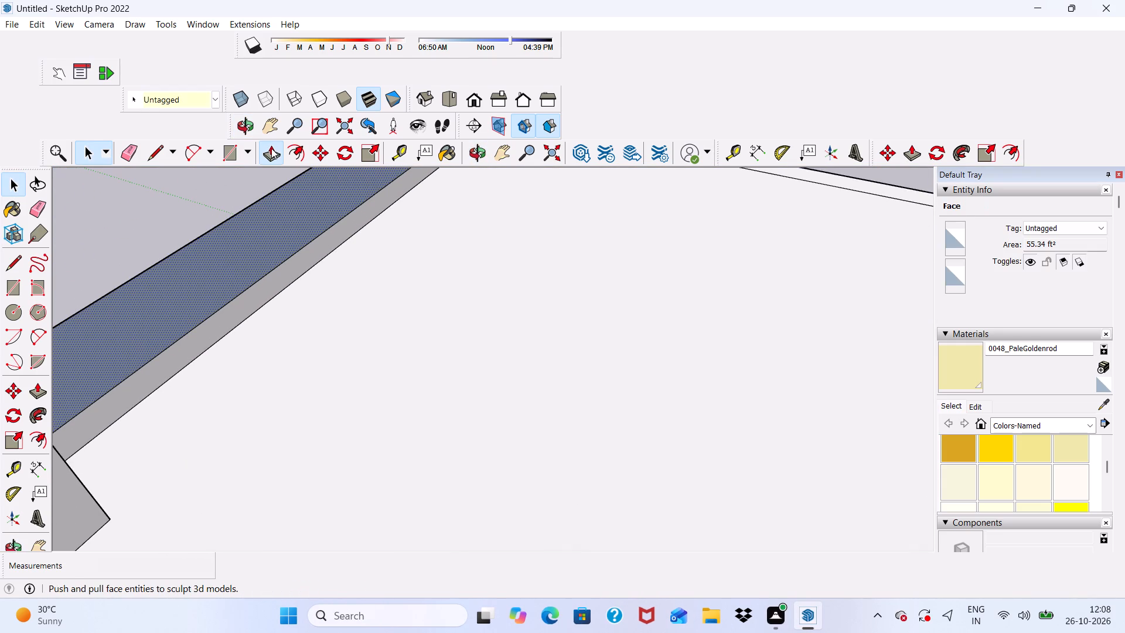
{"action": "scroll", "coordinate": [137, 283], "scroll_direction": "up", "scroll_amount": 3}
{"action": "left_click", "coordinate": [117, 310]}
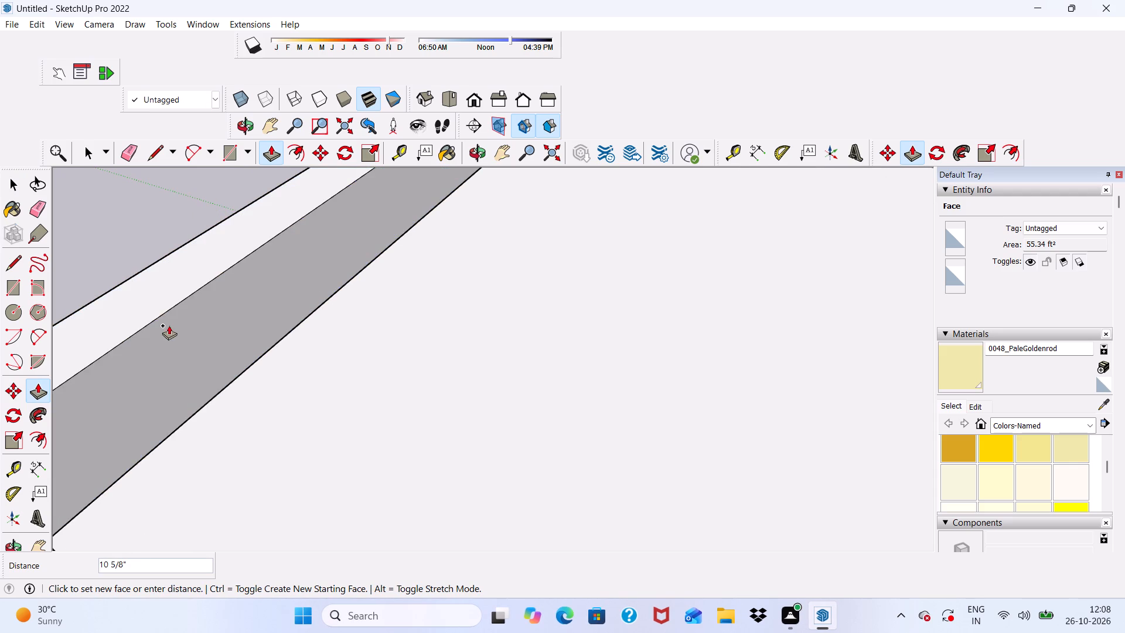
{"action": "scroll", "coordinate": [161, 313], "scroll_direction": "down", "scroll_amount": 1}
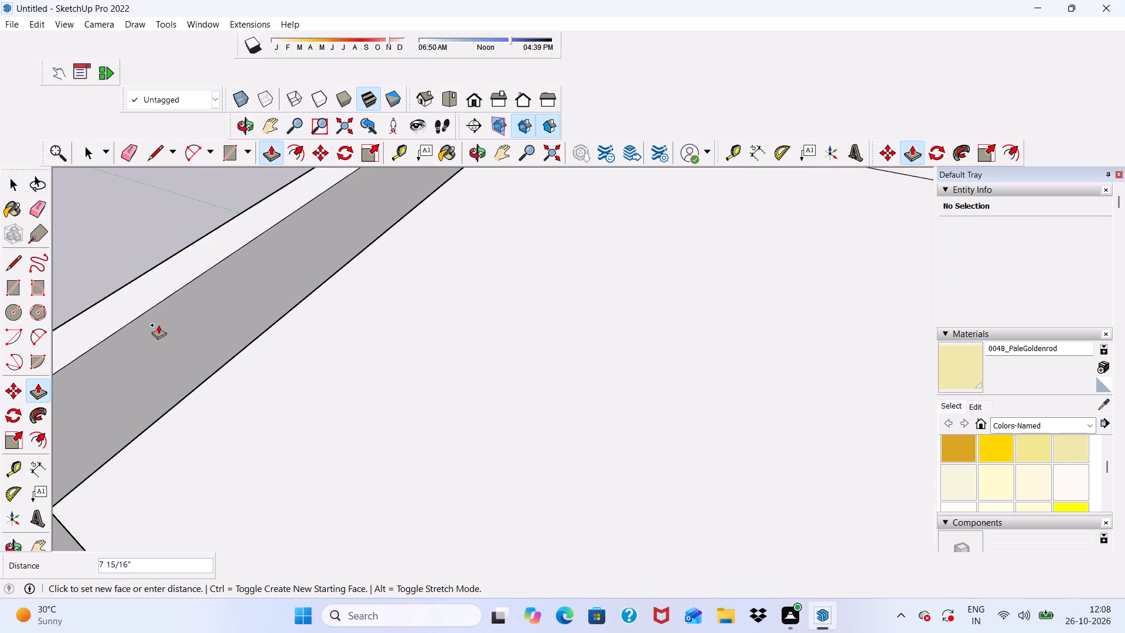
{"action": "type", "text": "9\""}
{"action": "key", "text": "Return"}
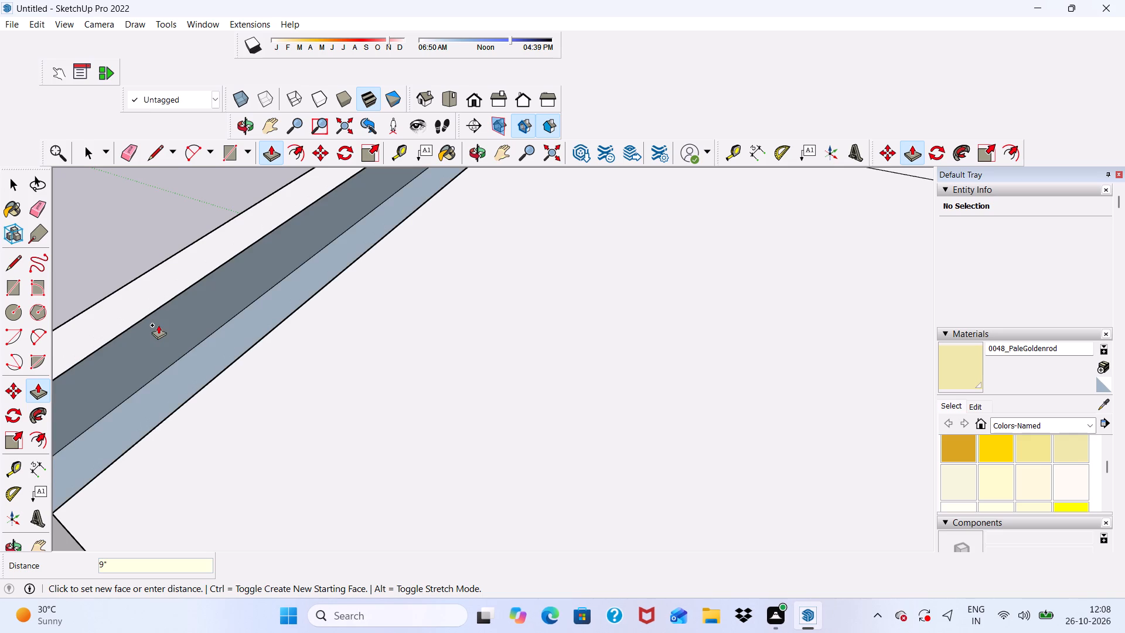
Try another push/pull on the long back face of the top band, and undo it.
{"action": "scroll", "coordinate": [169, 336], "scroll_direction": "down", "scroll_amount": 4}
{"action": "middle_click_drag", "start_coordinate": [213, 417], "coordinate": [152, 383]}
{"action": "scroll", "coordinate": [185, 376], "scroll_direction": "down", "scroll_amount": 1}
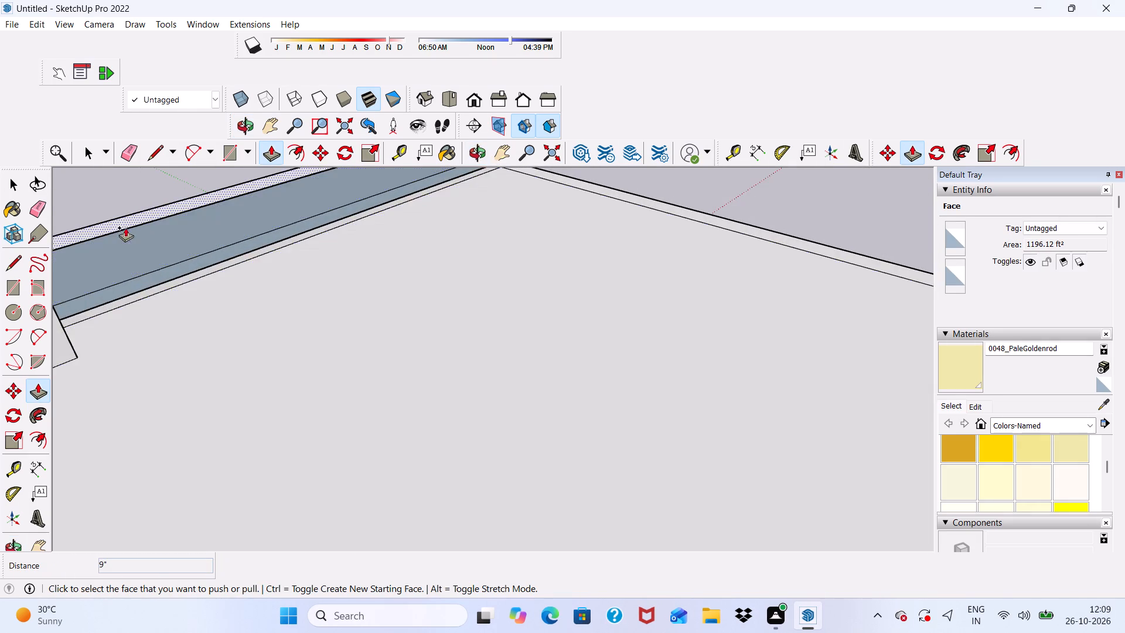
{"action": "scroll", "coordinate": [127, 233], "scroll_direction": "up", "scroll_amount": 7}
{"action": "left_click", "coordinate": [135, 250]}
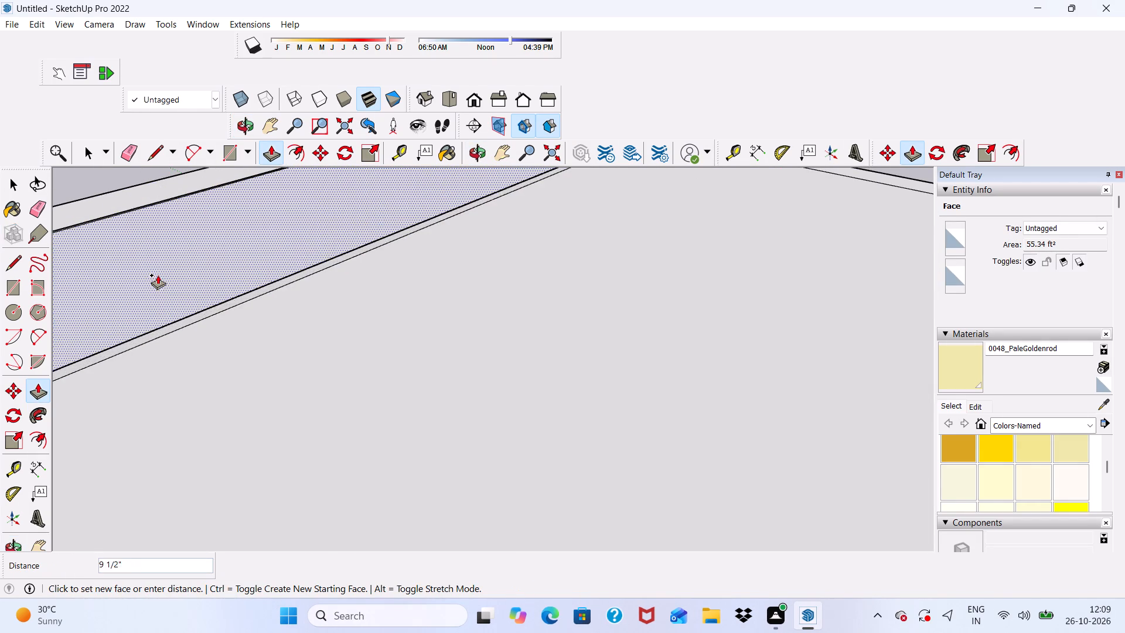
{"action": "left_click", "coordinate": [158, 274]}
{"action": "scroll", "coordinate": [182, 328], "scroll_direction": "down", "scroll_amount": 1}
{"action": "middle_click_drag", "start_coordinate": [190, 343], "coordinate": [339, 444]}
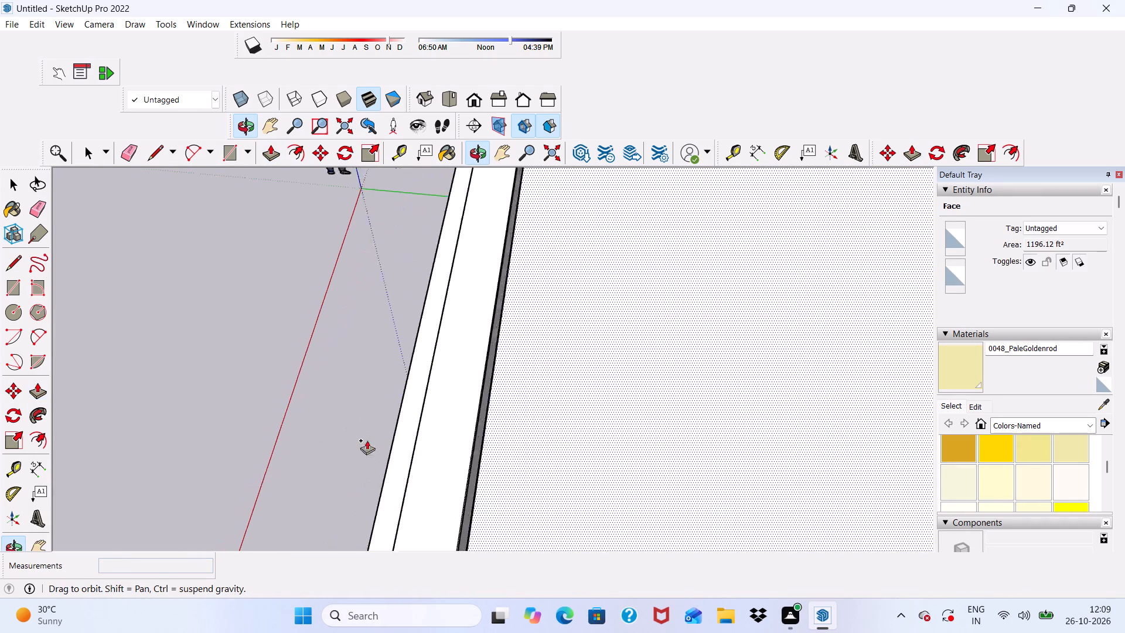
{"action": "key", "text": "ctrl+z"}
Push/pull the long narrow face of the band's 9" thickness by about 1' 5 5/16".
{"action": "middle_click_drag", "start_coordinate": [487, 443], "coordinate": [445, 403]}
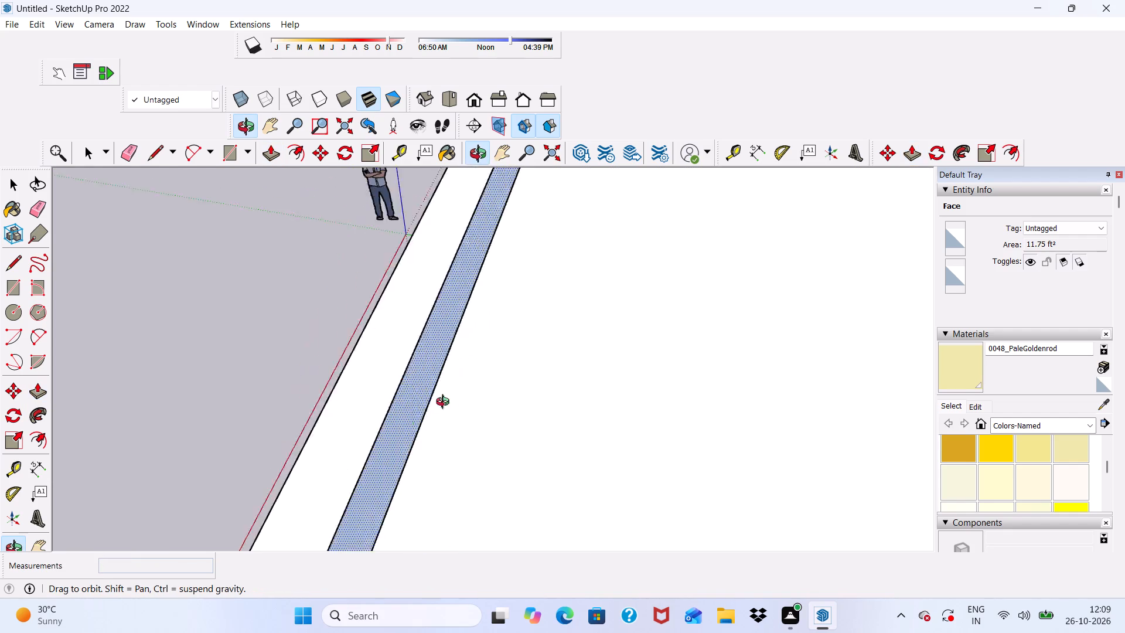
{"action": "middle_click_drag", "start_coordinate": [445, 403], "coordinate": [398, 378]}
{"action": "scroll", "coordinate": [271, 373], "scroll_direction": "up", "scroll_amount": 4}
{"action": "left_click", "coordinate": [270, 373]}
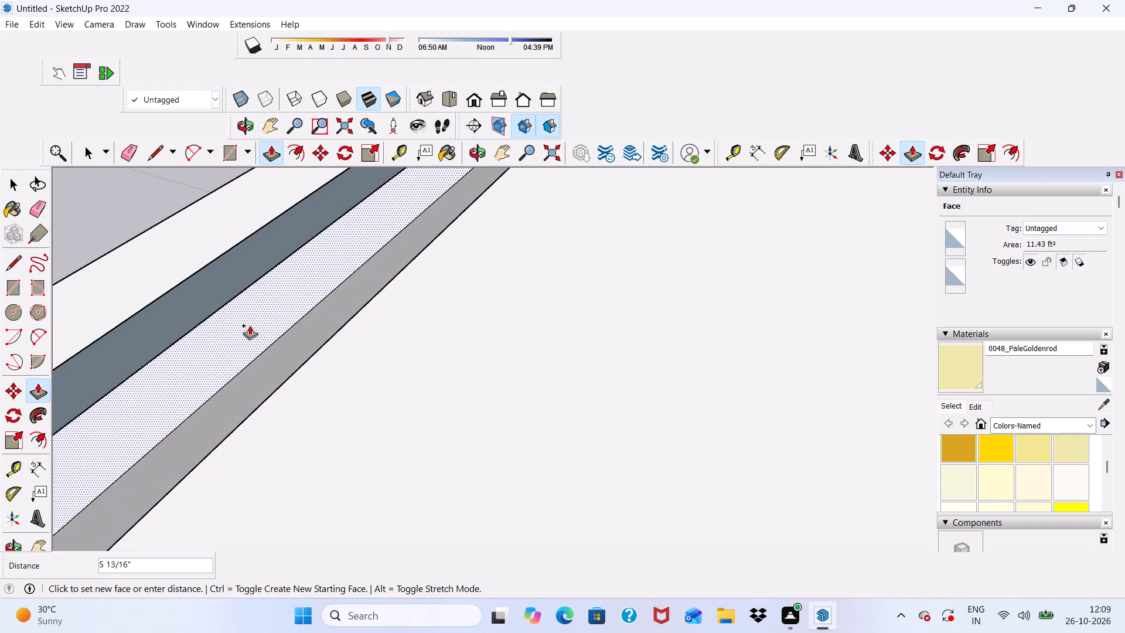
{"action": "left_click", "coordinate": [182, 240]}
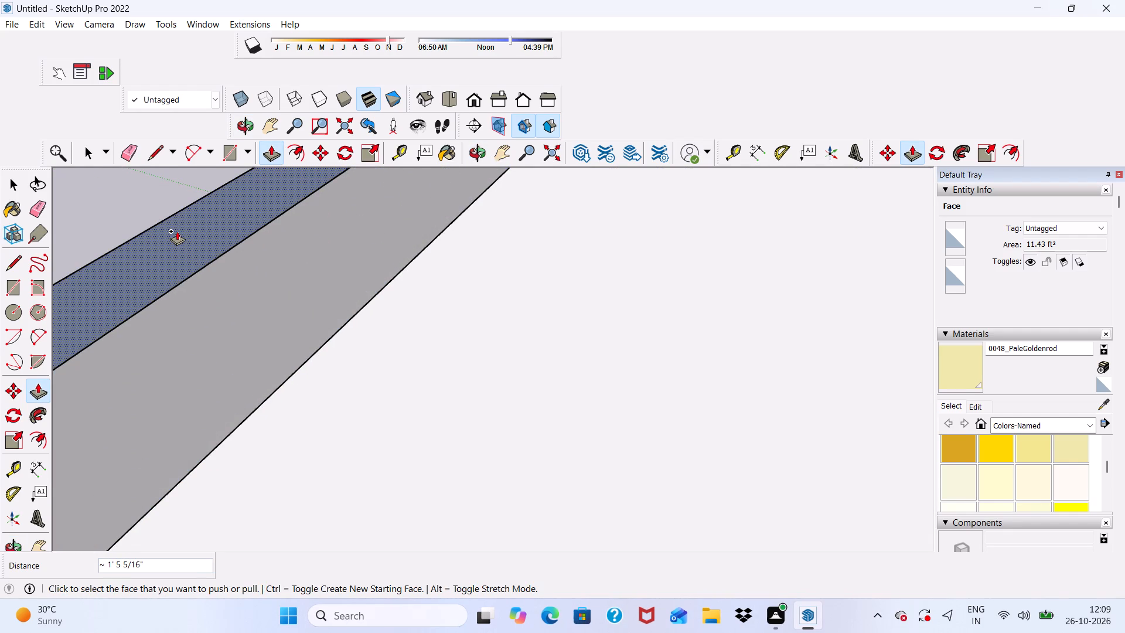
Push/pull the adjoining long face behind the balcony's top band by 9" as well.
{"action": "left_click", "coordinate": [177, 231]}
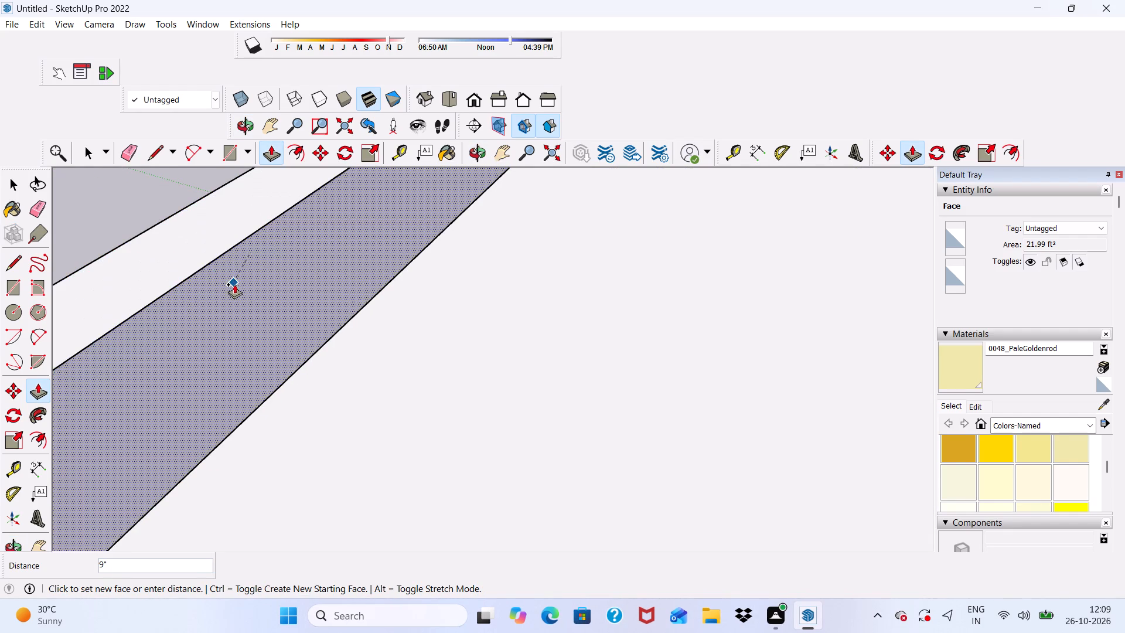
{"action": "left_click", "coordinate": [236, 286]}
Examine the thickened top band and the roof parapet from behind, from the side and from the front.
{"action": "scroll", "coordinate": [251, 311], "scroll_direction": "down", "scroll_amount": 8}
{"action": "middle_click_drag", "start_coordinate": [303, 358], "coordinate": [184, 393]}
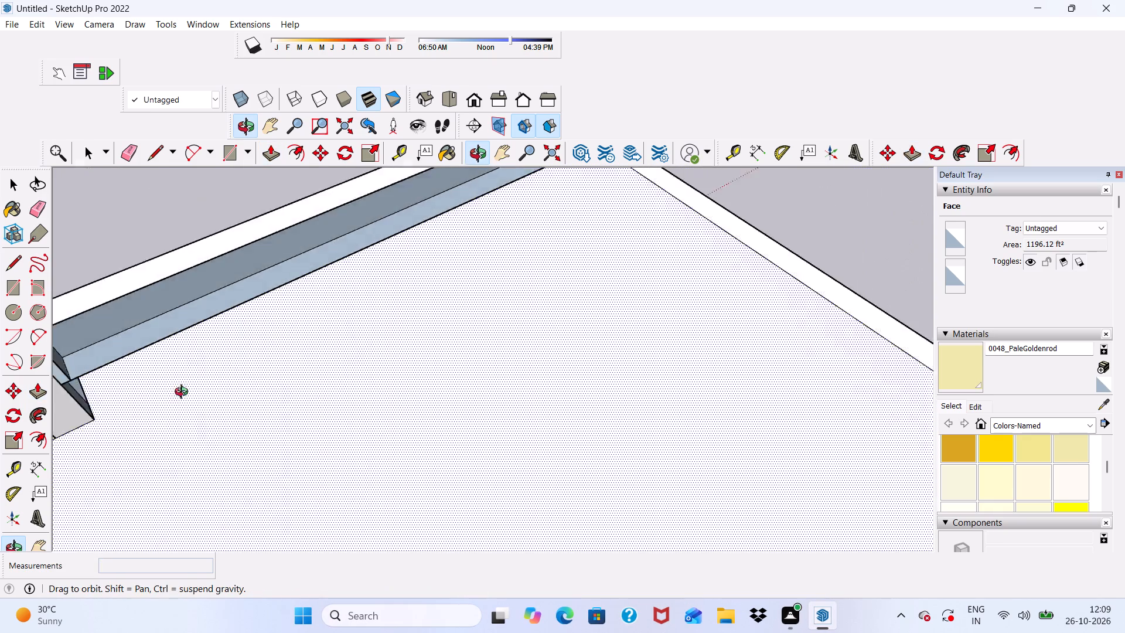
{"action": "middle_click_drag", "start_coordinate": [184, 393], "coordinate": [89, 335]}
{"action": "scroll", "coordinate": [137, 227], "scroll_direction": "down", "scroll_amount": 9}
{"action": "middle_click_drag", "start_coordinate": [188, 294], "coordinate": [193, 197]}
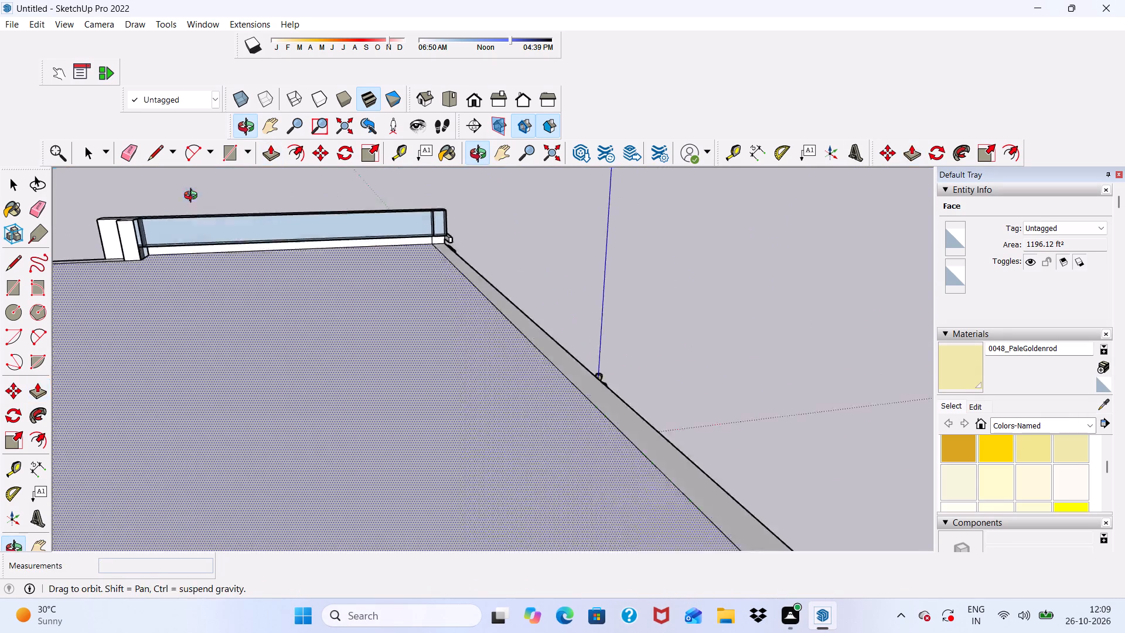
{"action": "middle_click_drag", "start_coordinate": [193, 197], "coordinate": [193, 171]}
{"action": "scroll", "coordinate": [201, 250], "scroll_direction": "up", "scroll_amount": 1}
{"action": "scroll", "coordinate": [203, 273], "scroll_direction": "down", "scroll_amount": 15}
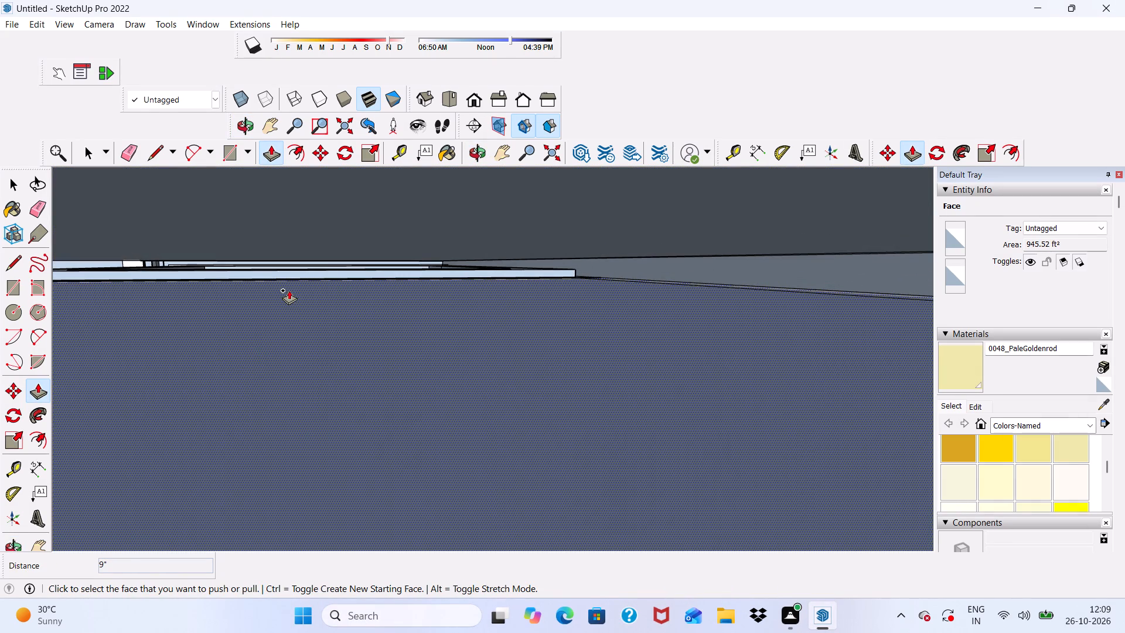
{"action": "key", "text": "space"}
{"action": "scroll", "coordinate": [289, 316], "scroll_direction": "down", "scroll_amount": 5}
{"action": "scroll", "coordinate": [325, 251], "scroll_direction": "down", "scroll_amount": 6}
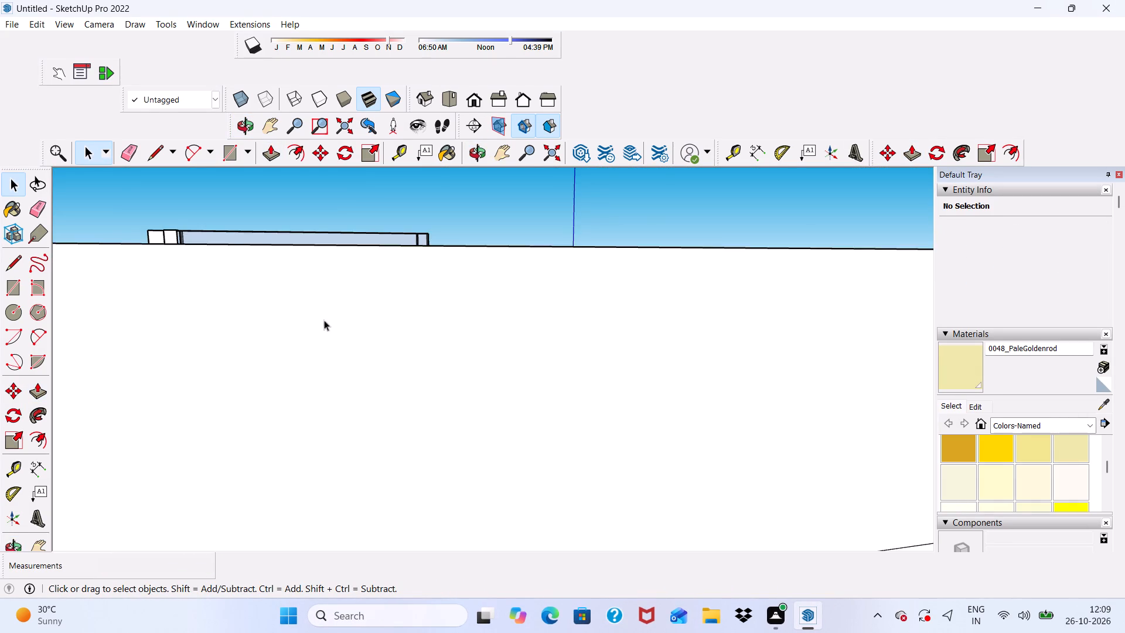
{"action": "scroll", "coordinate": [324, 320], "scroll_direction": "down", "scroll_amount": 9}
{"action": "middle_click_drag", "start_coordinate": [310, 324], "coordinate": [659, 350]}
{"action": "scroll", "coordinate": [670, 350], "scroll_direction": "down", "scroll_amount": 1}
{"action": "scroll", "coordinate": [724, 336], "scroll_direction": "up", "scroll_amount": 1}
{"action": "scroll", "coordinate": [282, 321], "scroll_direction": "down", "scroll_amount": 12}
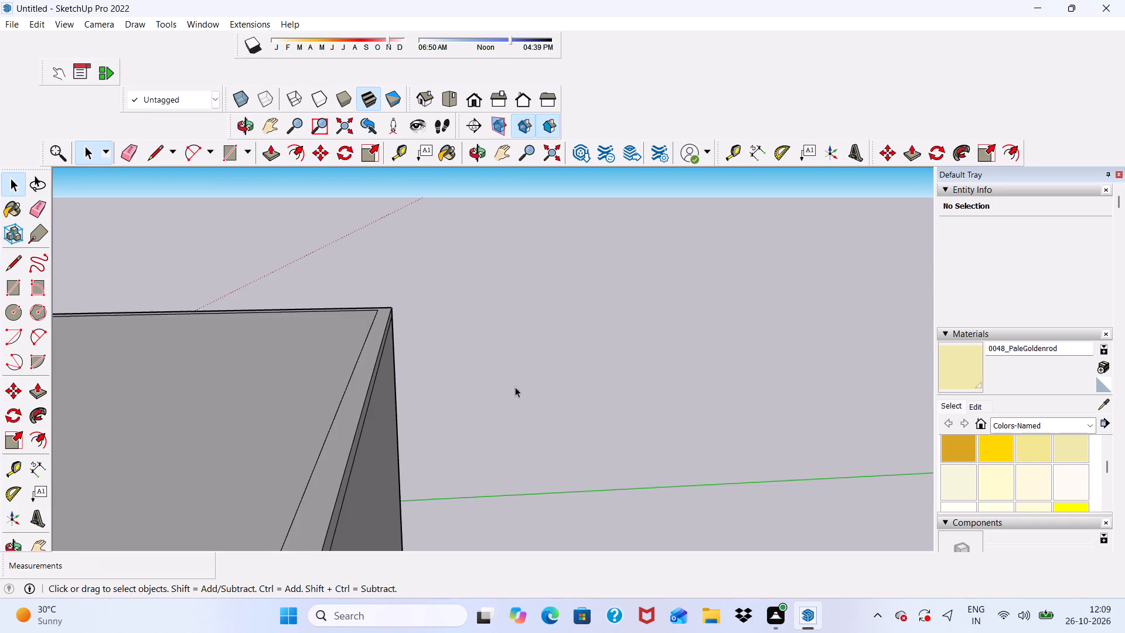
{"action": "scroll", "coordinate": [0, 624], "scroll_direction": "up", "scroll_amount": 1}
{"action": "scroll", "coordinate": [0, 441], "scroll_direction": "down", "scroll_amount": 1}
{"action": "scroll", "coordinate": [391, 514], "scroll_direction": "down", "scroll_amount": 7}
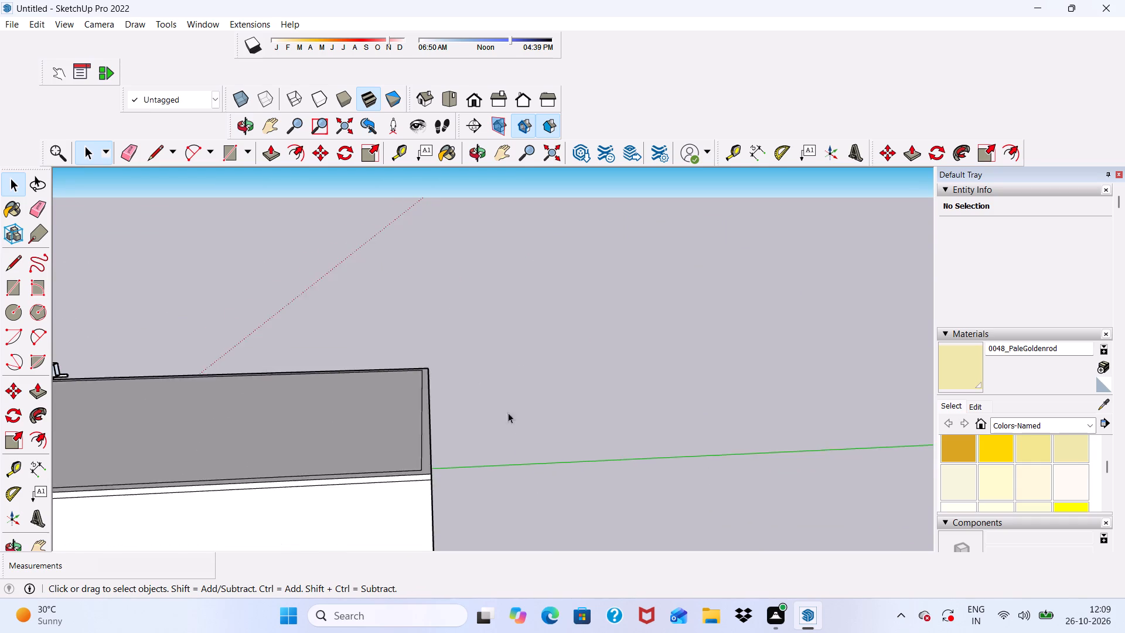
{"action": "scroll", "coordinate": [508, 413], "scroll_direction": "down", "scroll_amount": 4}
{"action": "scroll", "coordinate": [151, 386], "scroll_direction": "up", "scroll_amount": 4}
{"action": "middle_click_drag", "start_coordinate": [144, 376], "coordinate": [350, 369]}
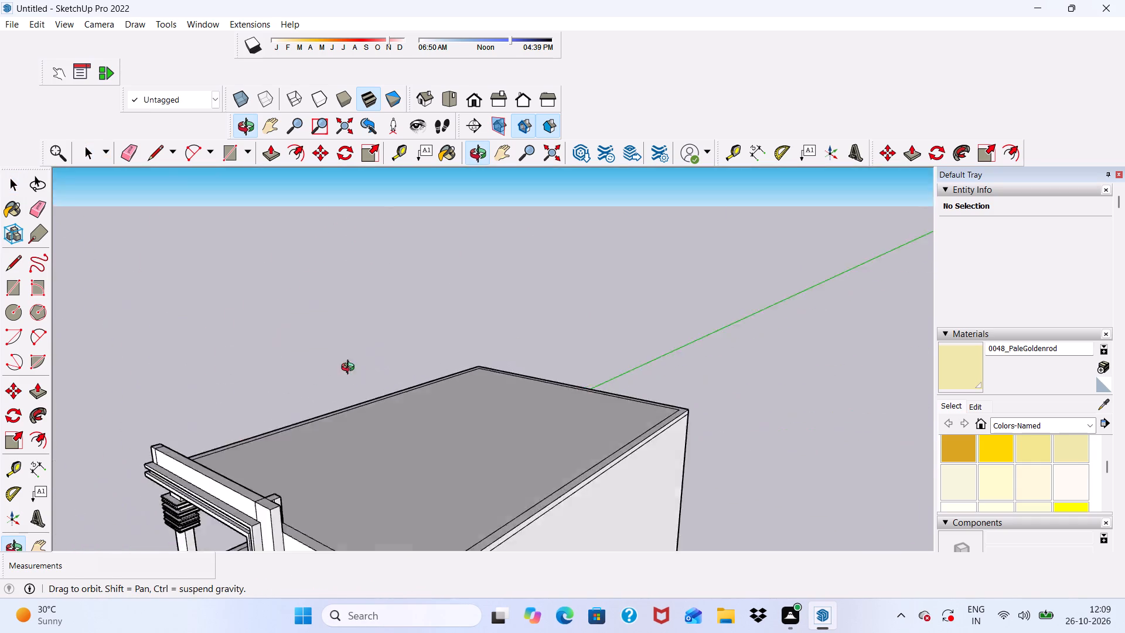
{"action": "middle_click_drag", "start_coordinate": [350, 369], "coordinate": [445, 338]}
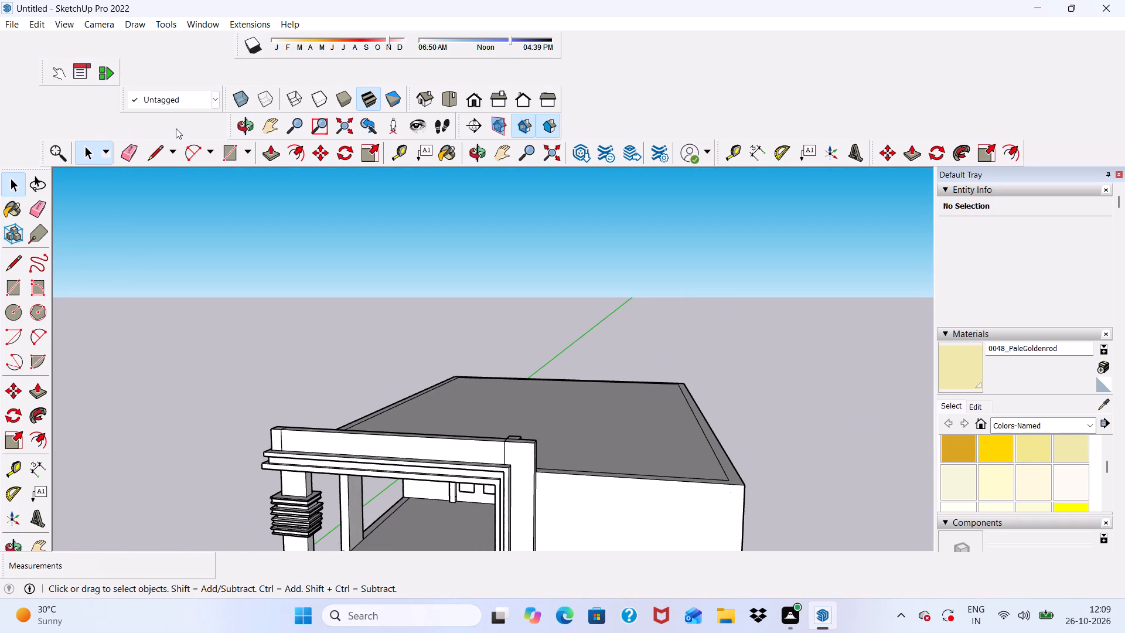
Erase the long rear edge along the top of the balcony's top band, between its two end blocks.
{"action": "left_click", "coordinate": [123, 151]}
{"action": "scroll", "coordinate": [288, 454], "scroll_direction": "up", "scroll_amount": 6}
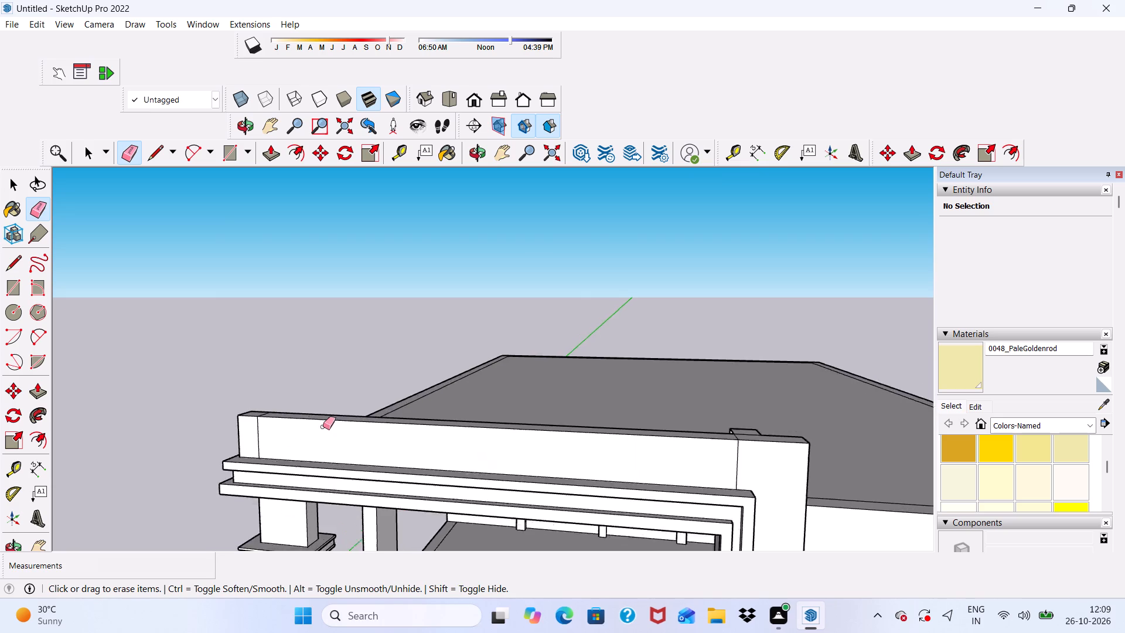
{"action": "scroll", "coordinate": [323, 427], "scroll_direction": "up", "scroll_amount": 10}
{"action": "left_click", "coordinate": [320, 421]}
{"action": "left_click_drag", "start_coordinate": [321, 421], "coordinate": [326, 422]}
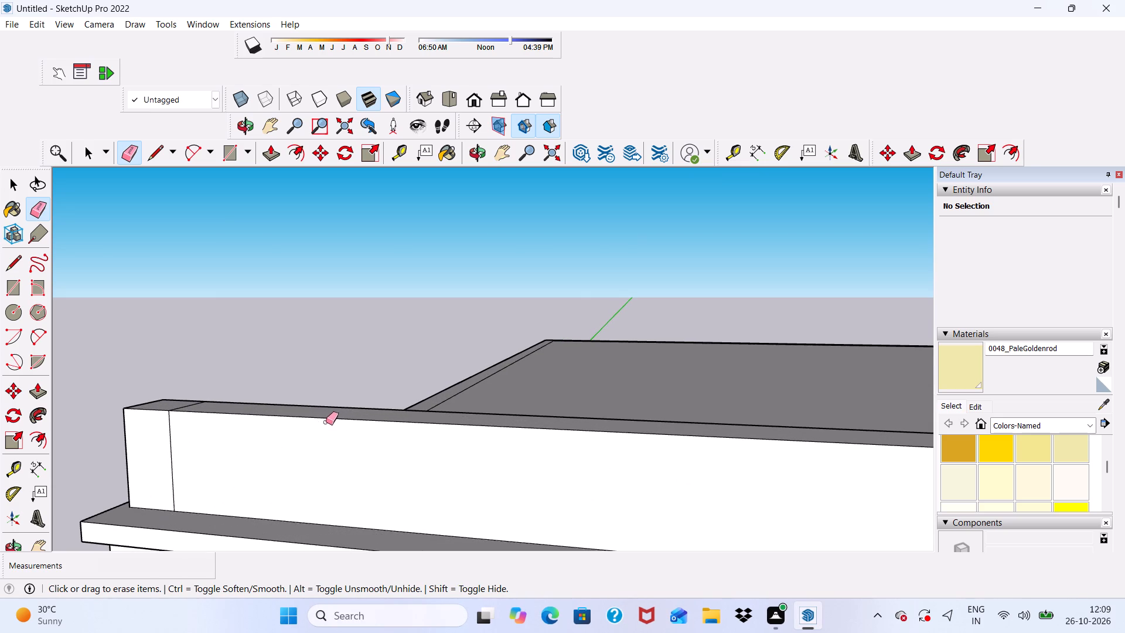
{"action": "left_click_drag", "start_coordinate": [326, 422], "coordinate": [345, 424]}
{"action": "scroll", "coordinate": [373, 415], "scroll_direction": "up", "scroll_amount": 9}
{"action": "scroll", "coordinate": [399, 427], "scroll_direction": "down", "scroll_amount": 7}
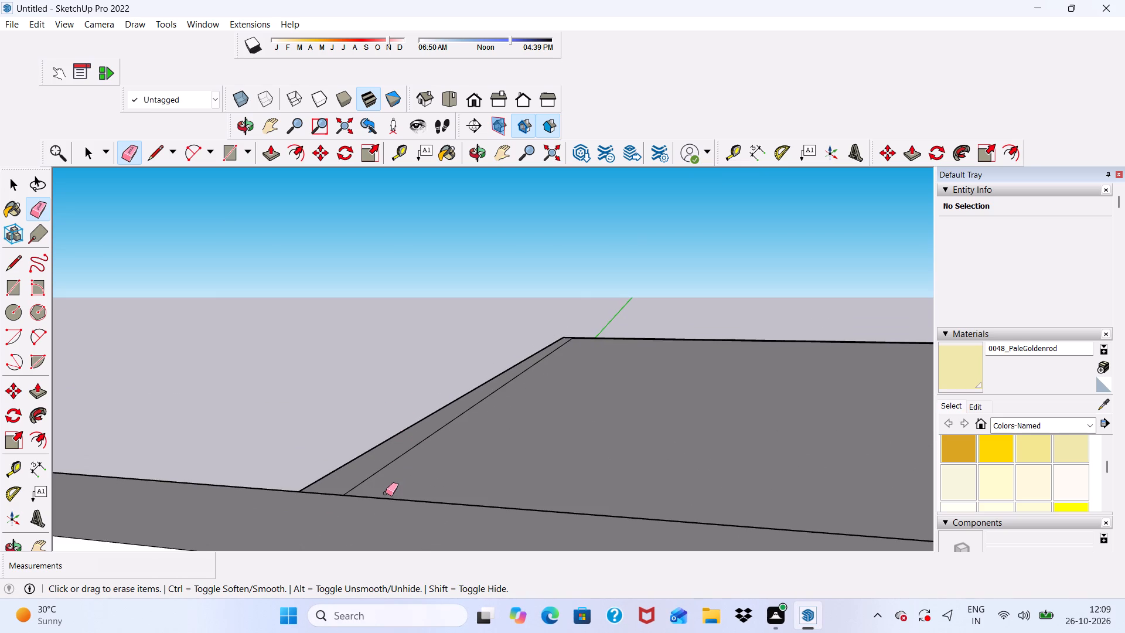
{"action": "left_click", "coordinate": [388, 498]}
{"action": "scroll", "coordinate": [366, 447], "scroll_direction": "down", "scroll_amount": 7}
{"action": "scroll", "coordinate": [433, 477], "scroll_direction": "up", "scroll_amount": 1}
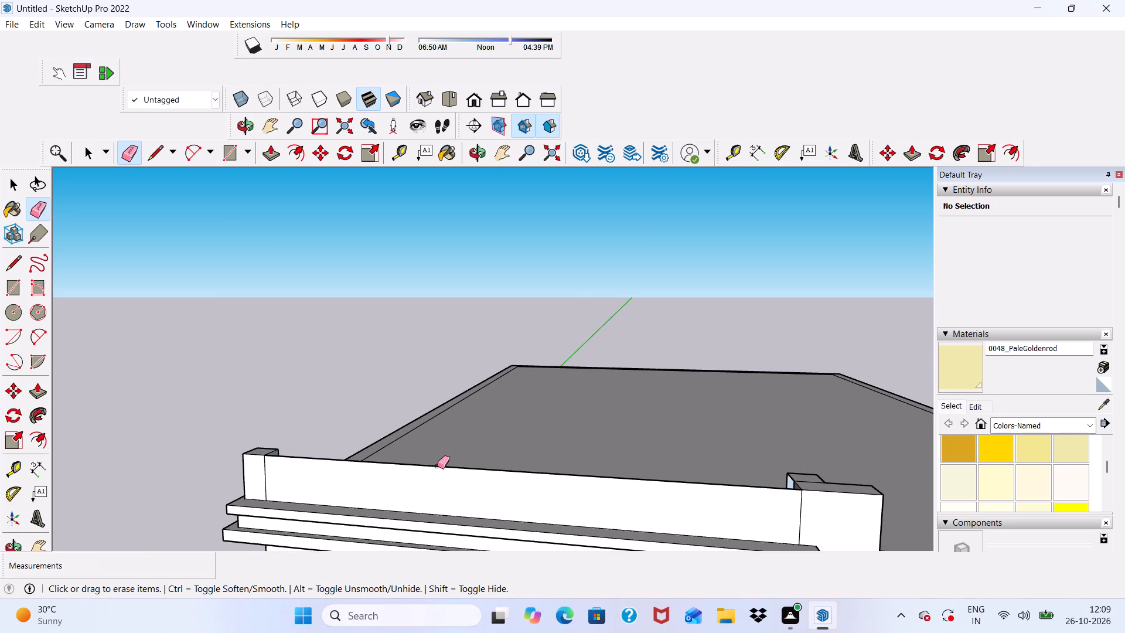
Erase the remaining long top edge of the balcony's top band, between its two end blocks.
{"action": "left_click", "coordinate": [437, 466]}
Erase the long lower edge of the leftover narrow face behind the balcony band, where it meets the roof.
{"action": "scroll", "coordinate": [260, 507], "scroll_direction": "up", "scroll_amount": 12}
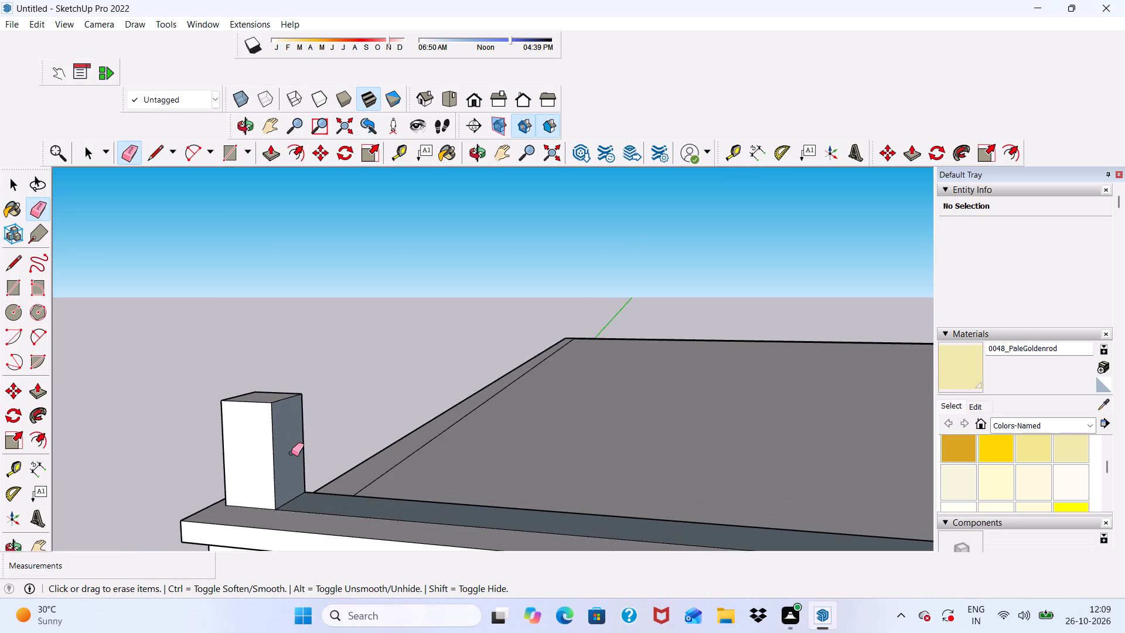
{"action": "scroll", "coordinate": [291, 453], "scroll_direction": "up", "scroll_amount": 3}
{"action": "scroll", "coordinate": [296, 455], "scroll_direction": "down", "scroll_amount": 9}
{"action": "middle_click_drag", "start_coordinate": [350, 519], "coordinate": [47, 463]}
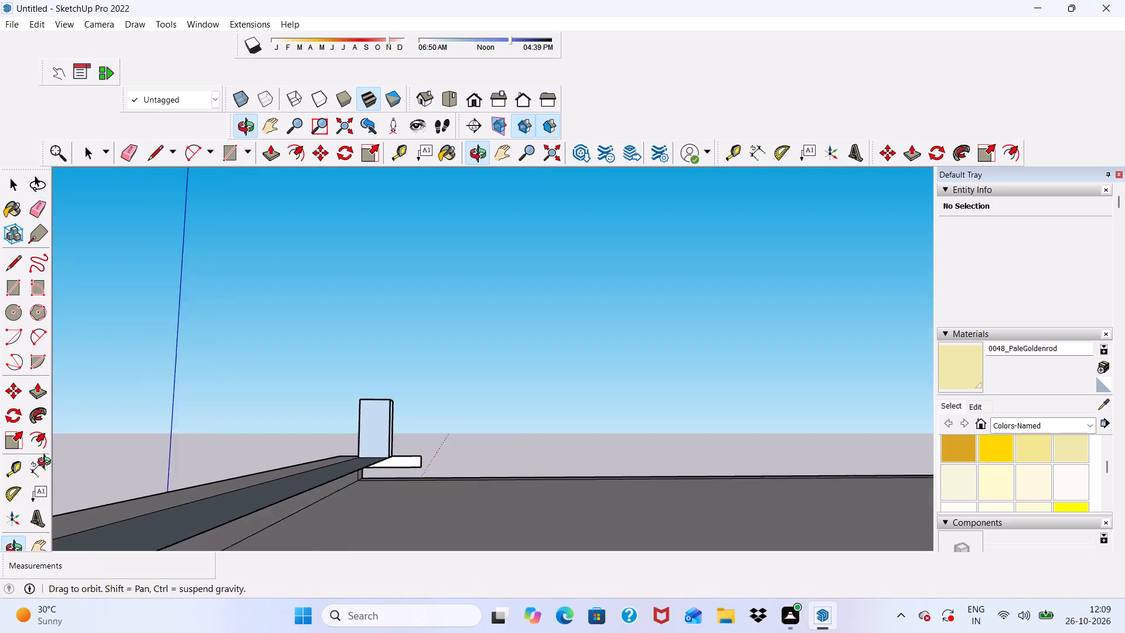
{"action": "middle_click_drag", "start_coordinate": [47, 463], "coordinate": [63, 460]}
{"action": "scroll", "coordinate": [351, 512], "scroll_direction": "up", "scroll_amount": 4}
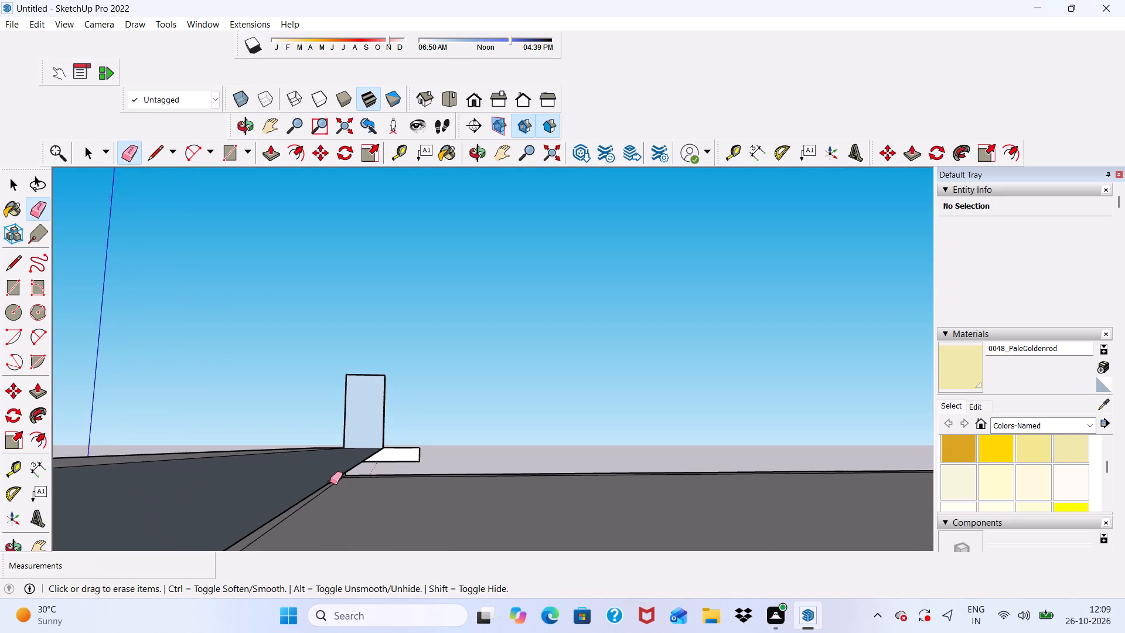
{"action": "left_click", "coordinate": [330, 482]}
{"action": "scroll", "coordinate": [329, 484], "scroll_direction": "down", "scroll_amount": 7}
{"action": "scroll", "coordinate": [370, 531], "scroll_direction": "up", "scroll_amount": 1}
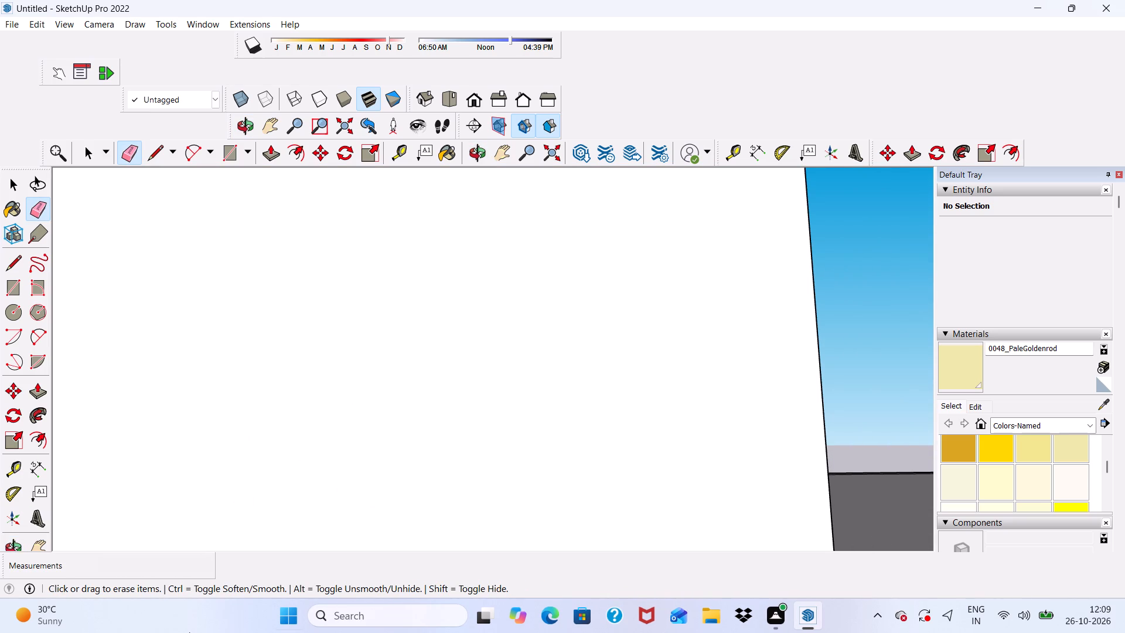
Examine the open end block beside the tall column and the roof behind the balcony mouldings from several sides.
{"action": "left_click", "coordinate": [189, 632]}
{"action": "scroll", "coordinate": [399, 632], "scroll_direction": "down", "scroll_amount": 2}
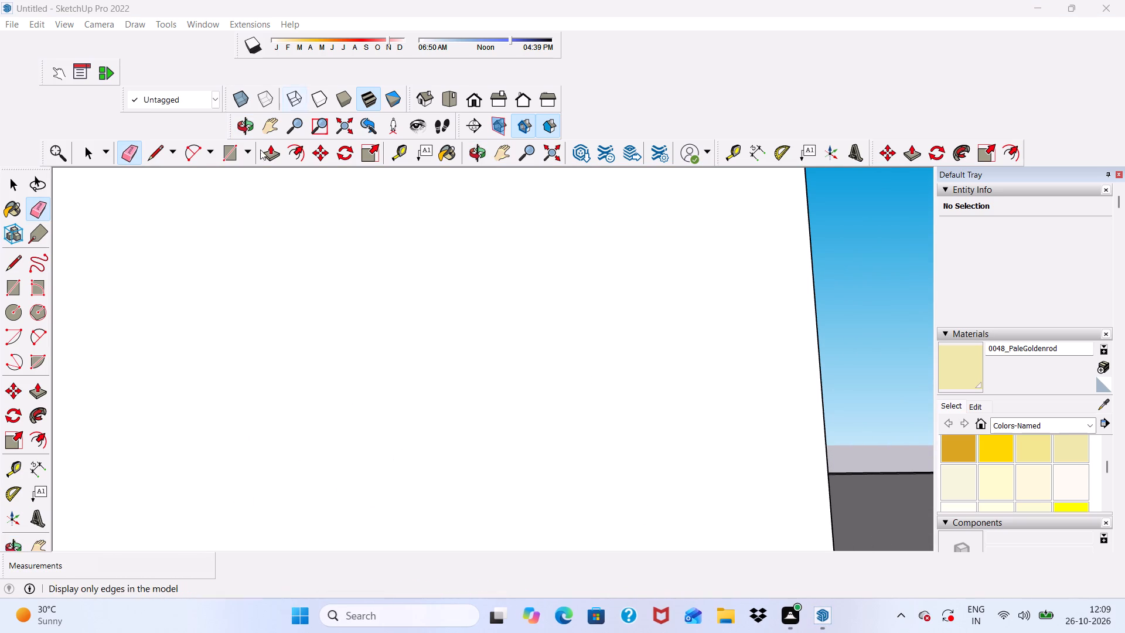
{"action": "scroll", "coordinate": [262, 191], "scroll_direction": "down", "scroll_amount": 20}
{"action": "scroll", "coordinate": [262, 191], "scroll_direction": "down", "scroll_amount": 11}
{"action": "scroll", "coordinate": [534, 297], "scroll_direction": "down", "scroll_amount": 1}
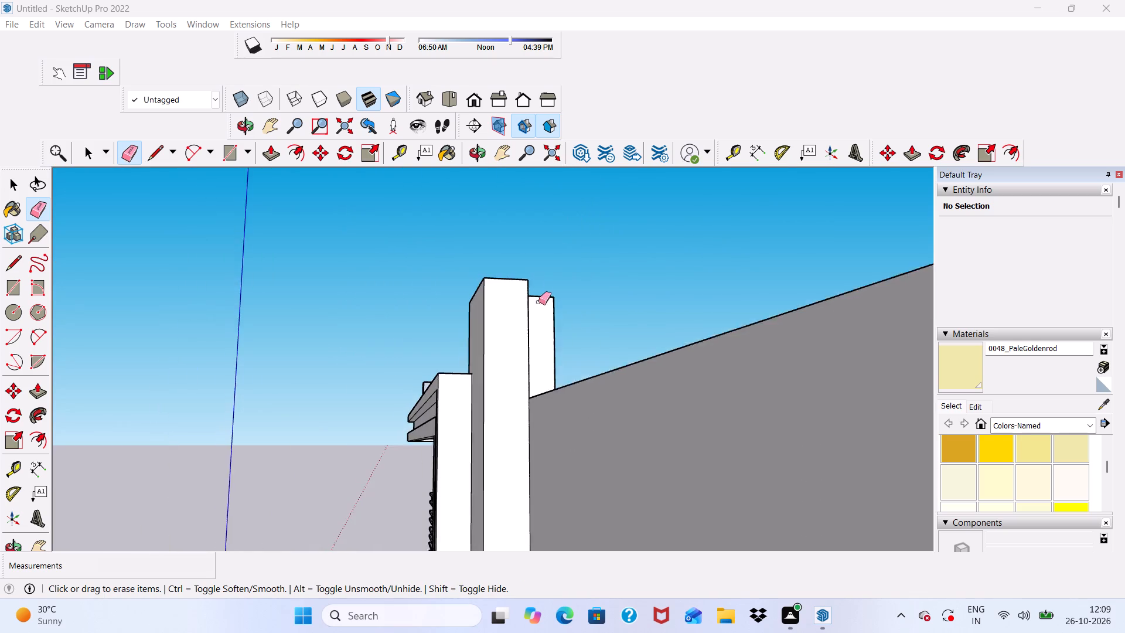
{"action": "middle_click_drag", "start_coordinate": [539, 304], "coordinate": [396, 410]}
{"action": "scroll", "coordinate": [451, 372], "scroll_direction": "up", "scroll_amount": 6}
{"action": "scroll", "coordinate": [543, 348], "scroll_direction": "down", "scroll_amount": 5}
{"action": "middle_click_drag", "start_coordinate": [645, 335], "coordinate": [829, 384]}
{"action": "scroll", "coordinate": [731, 396], "scroll_direction": "up", "scroll_amount": 6}
{"action": "scroll", "coordinate": [727, 386], "scroll_direction": "down", "scroll_amount": 1}
{"action": "middle_click_drag", "start_coordinate": [727, 384], "coordinate": [868, 379]}
{"action": "scroll", "coordinate": [745, 352], "scroll_direction": "up", "scroll_amount": 6}
{"action": "scroll", "coordinate": [692, 302], "scroll_direction": "down", "scroll_amount": 5}
{"action": "middle_click_drag", "start_coordinate": [685, 313], "coordinate": [837, 329]}
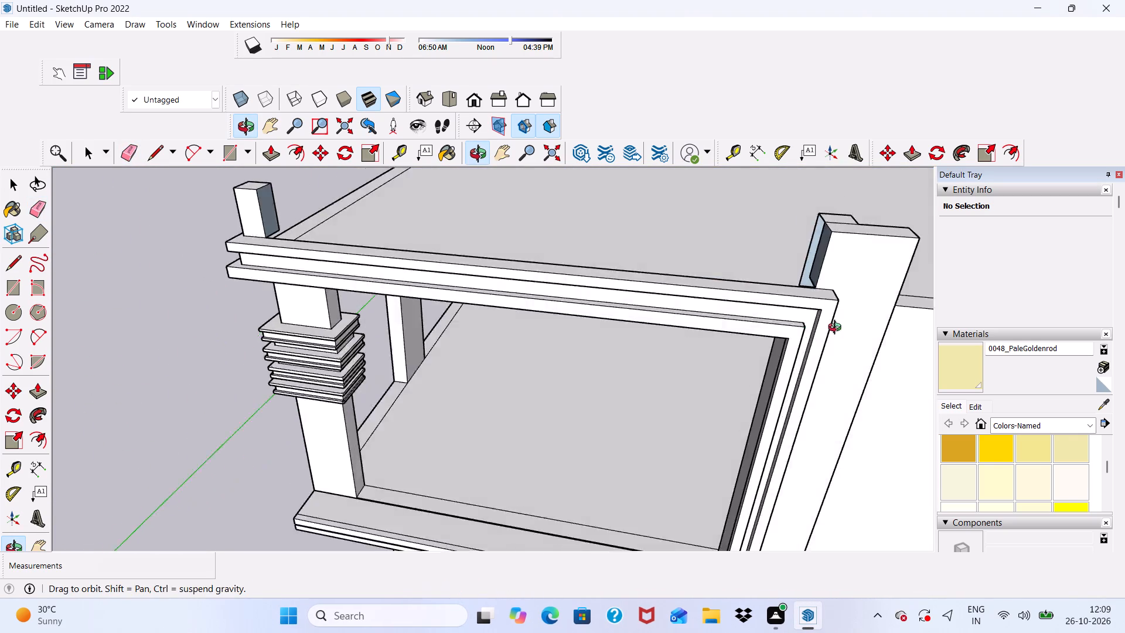
{"action": "middle_click_drag", "start_coordinate": [837, 329], "coordinate": [896, 294]}
{"action": "scroll", "coordinate": [781, 209], "scroll_direction": "up", "scroll_amount": 10}
{"action": "middle_click_drag", "start_coordinate": [694, 276], "coordinate": [816, 294]}
{"action": "scroll", "coordinate": [674, 220], "scroll_direction": "up", "scroll_amount": 2}
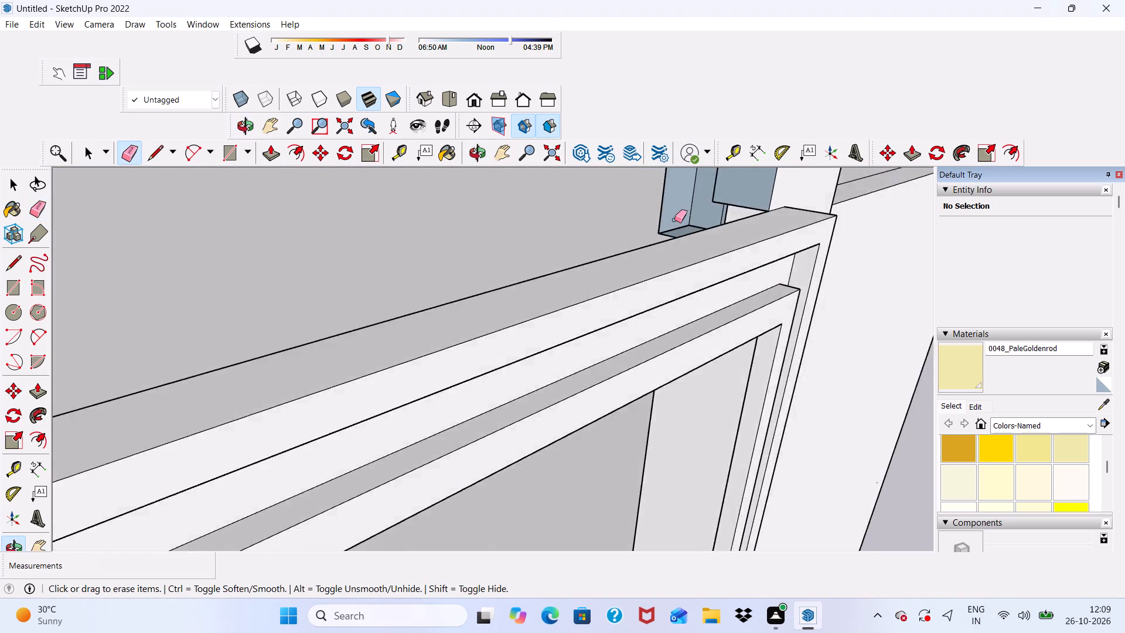
{"action": "scroll", "coordinate": [674, 220], "scroll_direction": "up", "scroll_amount": 12}
{"action": "scroll", "coordinate": [697, 268], "scroll_direction": "down", "scroll_amount": 14}
{"action": "scroll", "coordinate": [618, 316], "scroll_direction": "down", "scroll_amount": 4}
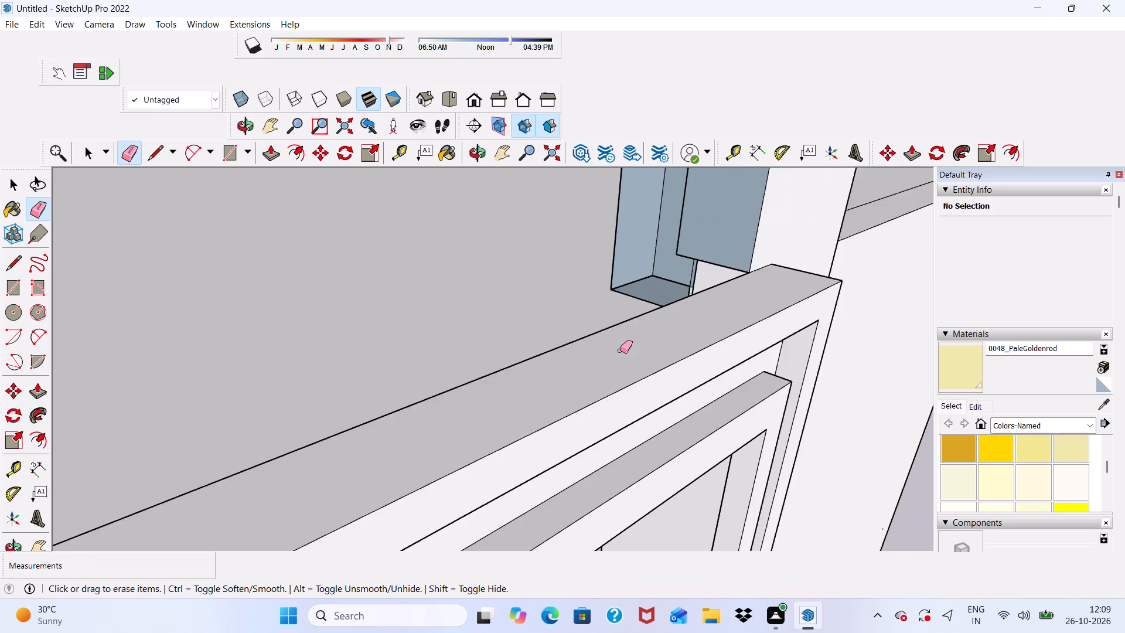
{"action": "middle_click_drag", "start_coordinate": [621, 352], "coordinate": [824, 287]}
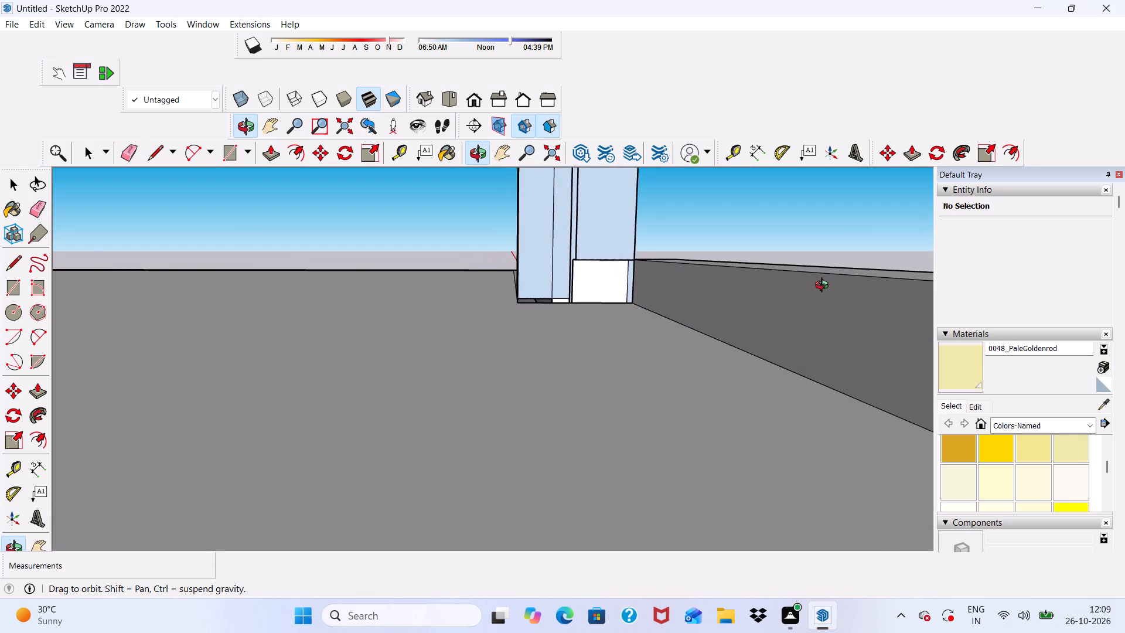
{"action": "middle_click_drag", "start_coordinate": [824, 287], "coordinate": [720, 324]}
{"action": "key", "text": "space"}
{"action": "scroll", "coordinate": [653, 233], "scroll_direction": "up", "scroll_amount": 3}
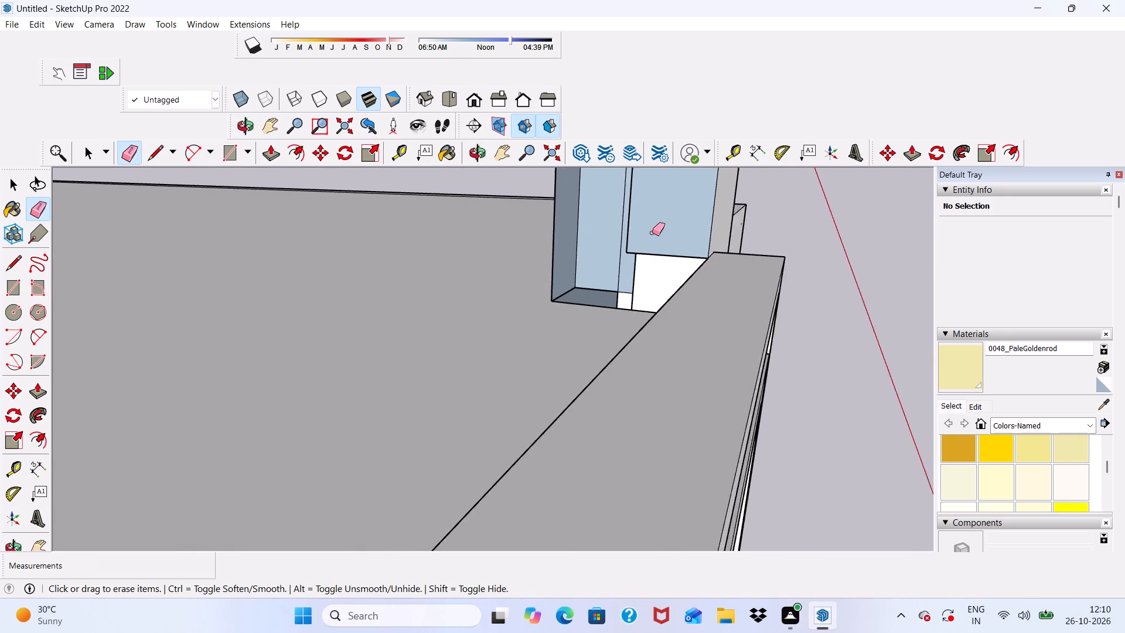
{"action": "scroll", "coordinate": [652, 233], "scroll_direction": "up", "scroll_amount": 3}
{"action": "key", "text": "space"}
{"action": "middle_click_drag", "start_coordinate": [647, 328], "coordinate": [795, 296]}
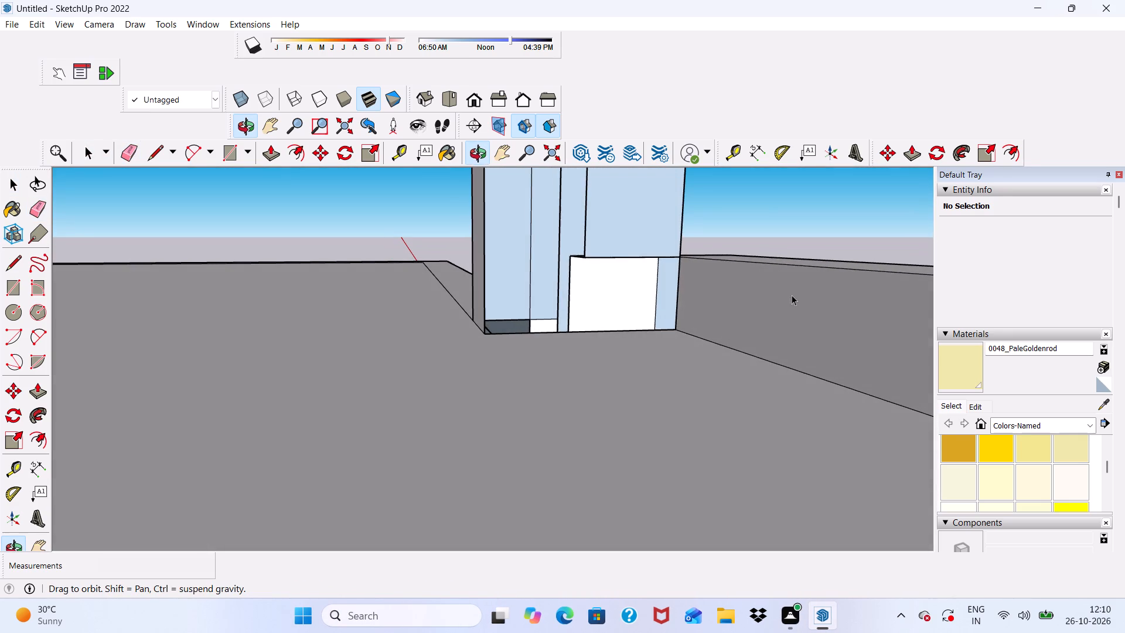
{"action": "scroll", "coordinate": [545, 244], "scroll_direction": "down", "scroll_amount": 2}
{"action": "middle_click_drag", "start_coordinate": [528, 279], "coordinate": [425, 437]}
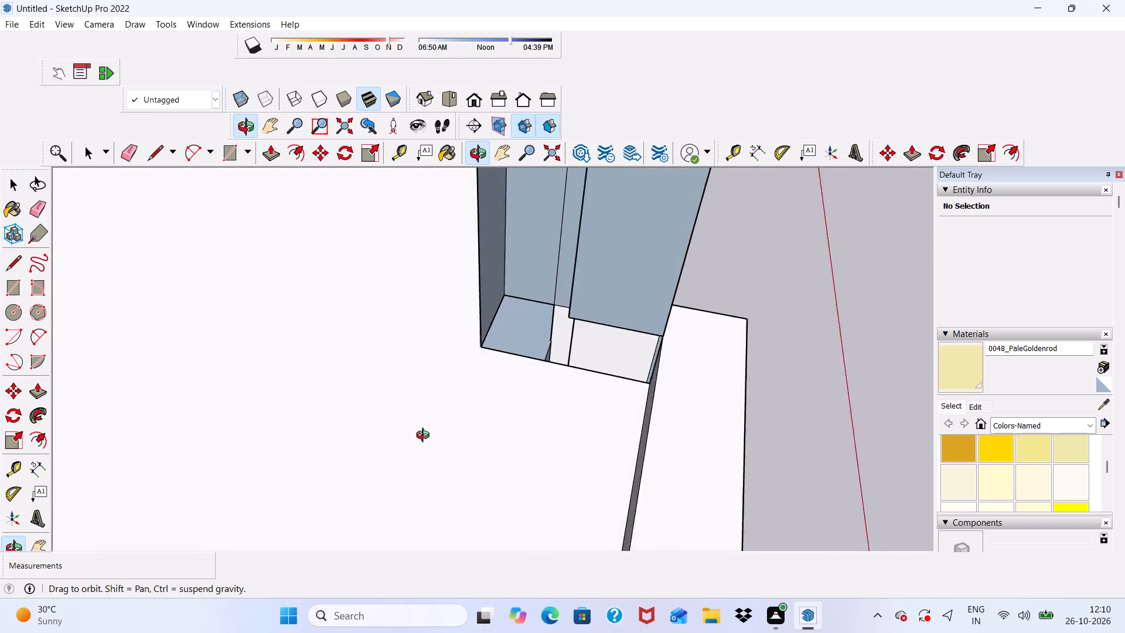
{"action": "middle_click_drag", "start_coordinate": [425, 437], "coordinate": [488, 466]}
{"action": "scroll", "coordinate": [537, 355], "scroll_direction": "up", "scroll_amount": 3}
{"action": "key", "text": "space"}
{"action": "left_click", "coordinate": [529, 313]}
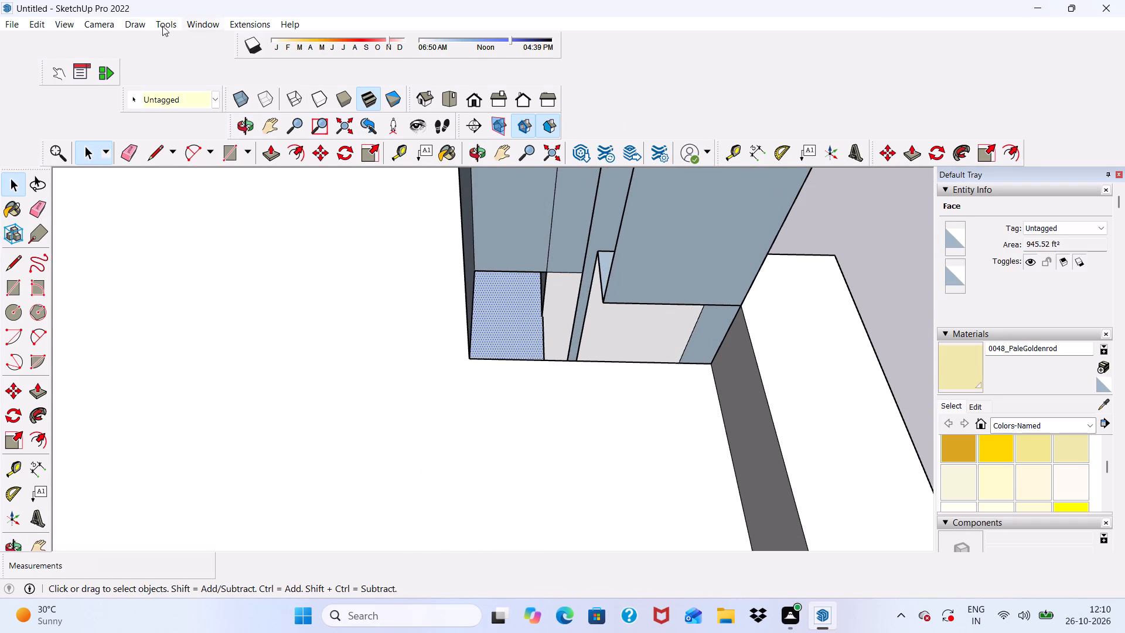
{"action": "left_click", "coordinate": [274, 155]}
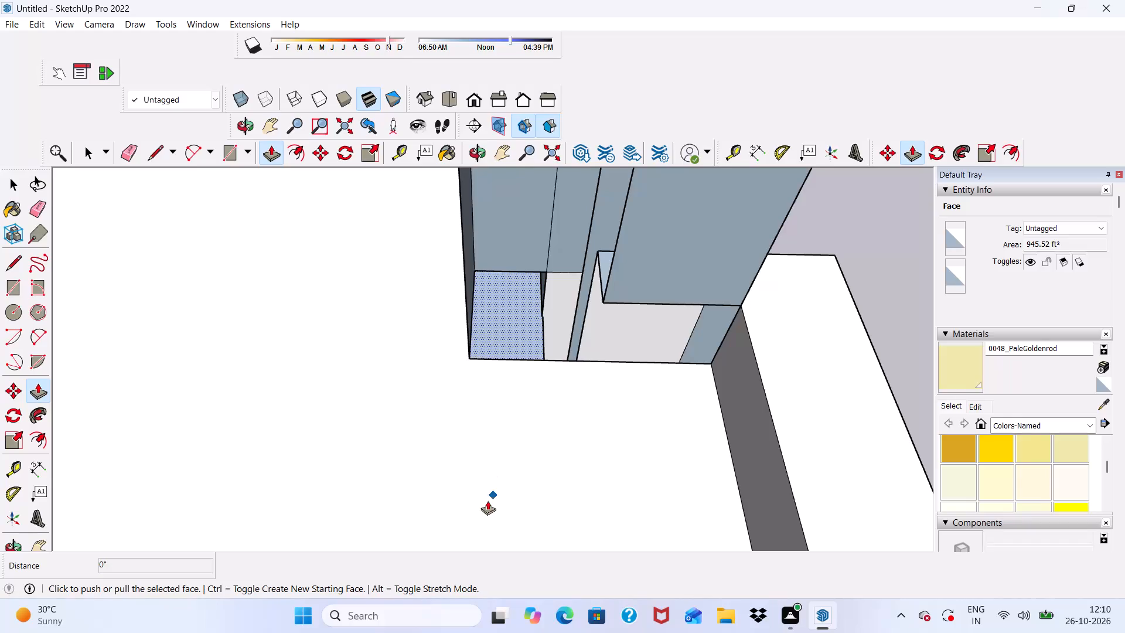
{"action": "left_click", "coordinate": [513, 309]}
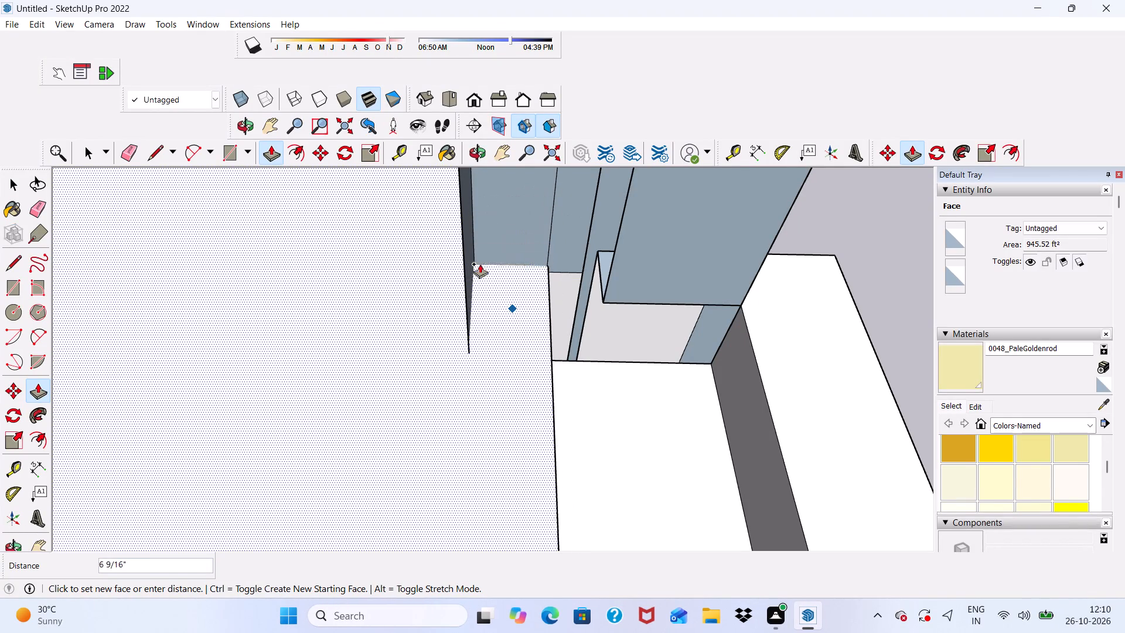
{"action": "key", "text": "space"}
Draw a narrow rectangle of about 22.87 ft² on the roof along the balcony band, from one end block's rear corner to the other end.
{"action": "scroll", "coordinate": [549, 397], "scroll_direction": "down", "scroll_amount": 9}
{"action": "middle_click_drag", "start_coordinate": [664, 431], "coordinate": [345, 315]}
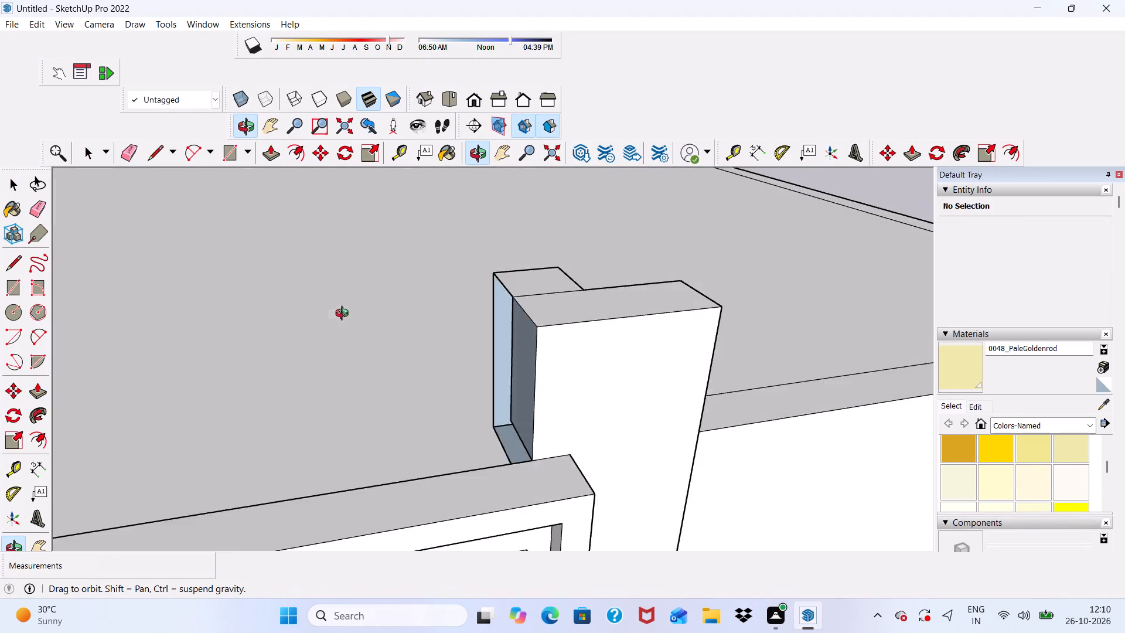
{"action": "middle_click_drag", "start_coordinate": [345, 315], "coordinate": [762, 372]}
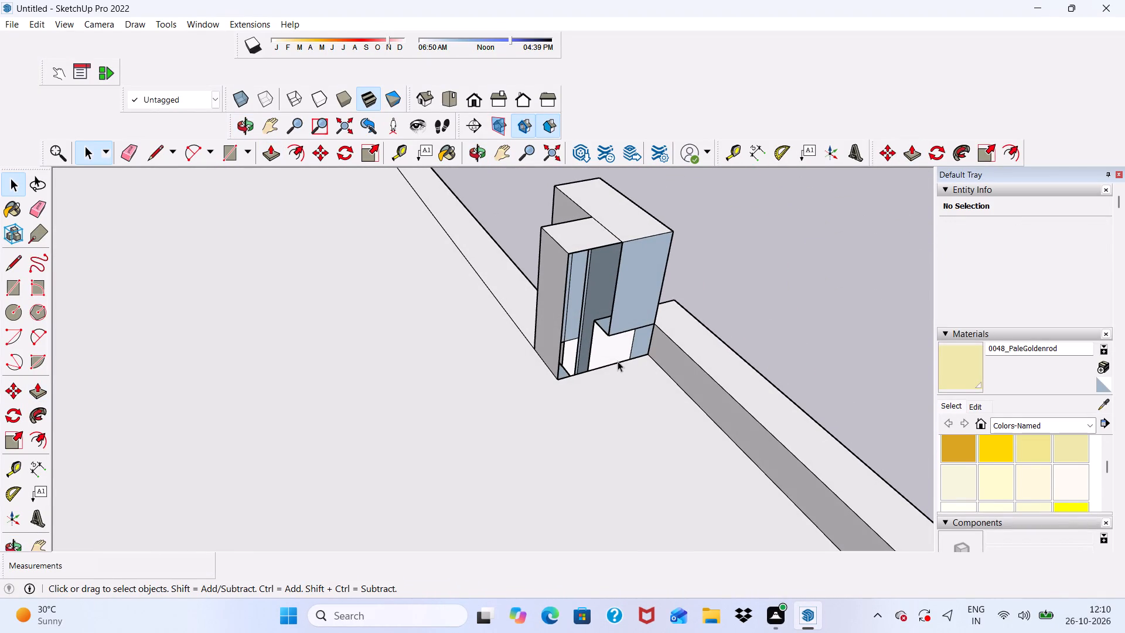
{"action": "left_click", "coordinate": [223, 158]}
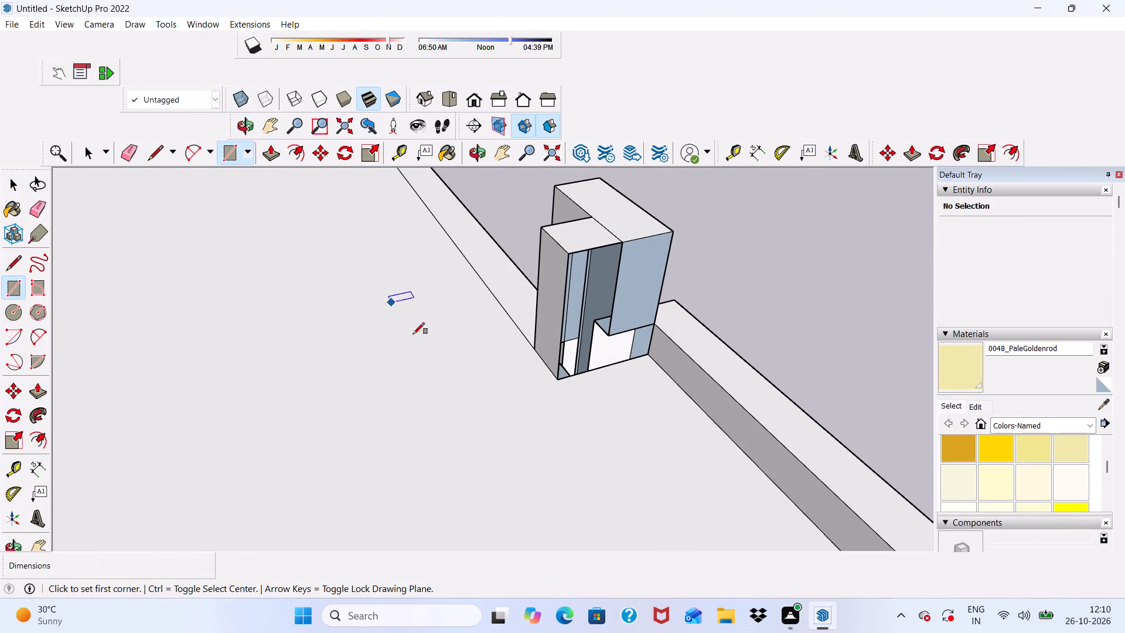
{"action": "key", "text": "space"}
{"action": "scroll", "coordinate": [664, 384], "scroll_direction": "down", "scroll_amount": 4}
{"action": "middle_click_drag", "start_coordinate": [661, 410], "coordinate": [456, 295]}
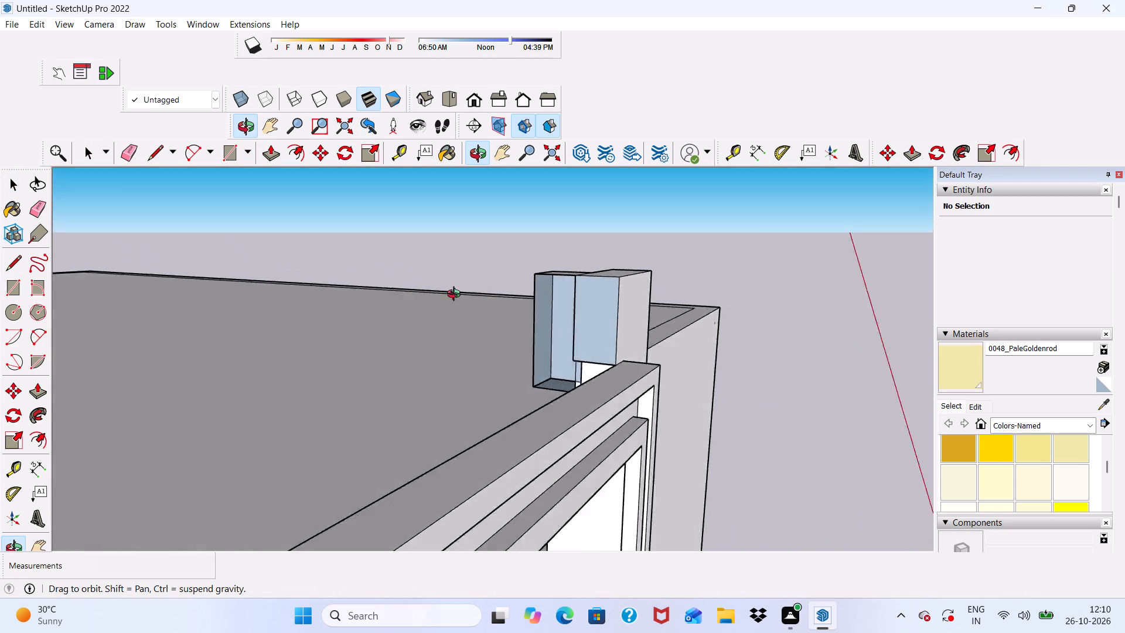
{"action": "middle_click_drag", "start_coordinate": [456, 295], "coordinate": [572, 318]}
{"action": "left_click", "coordinate": [632, 437]}
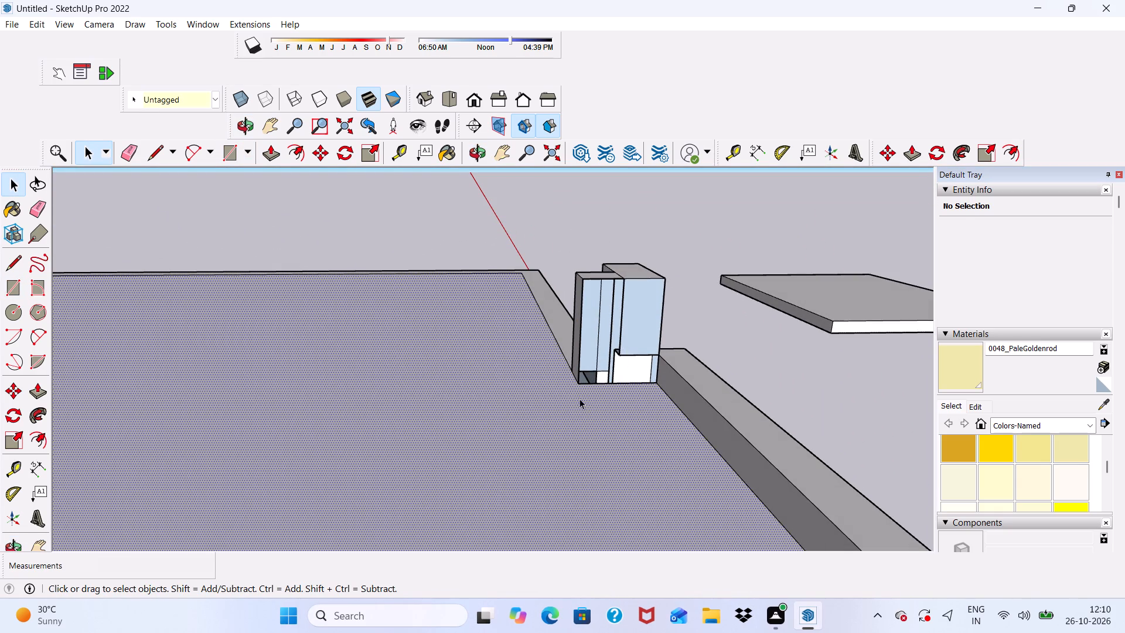
{"action": "scroll", "coordinate": [569, 370], "scroll_direction": "up", "scroll_amount": 1}
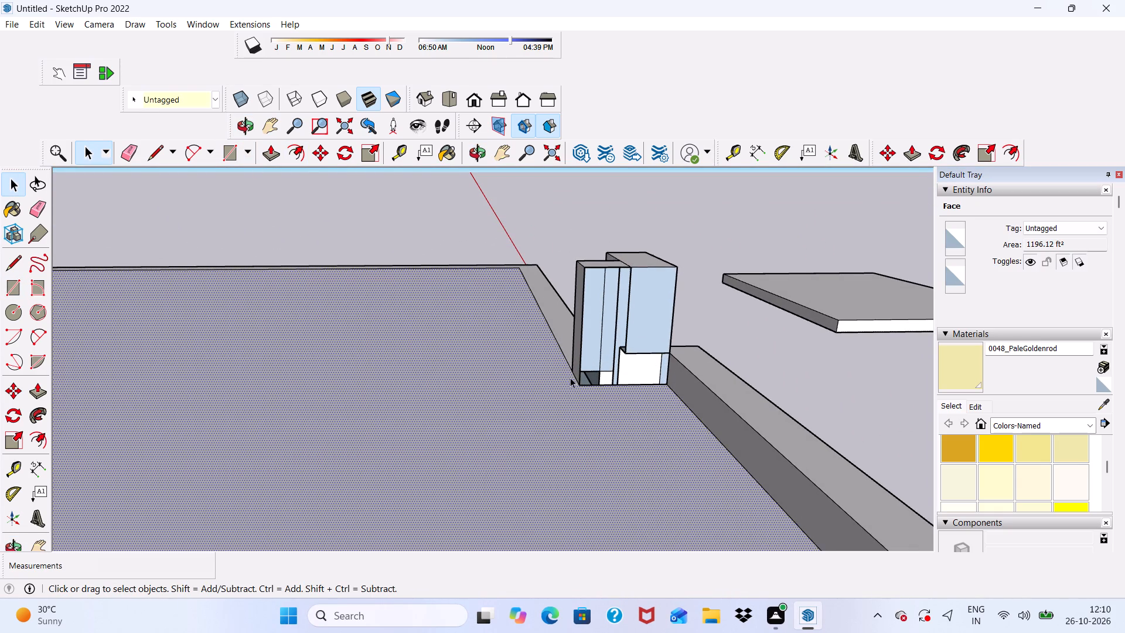
{"action": "scroll", "coordinate": [570, 379], "scroll_direction": "up", "scroll_amount": 3}
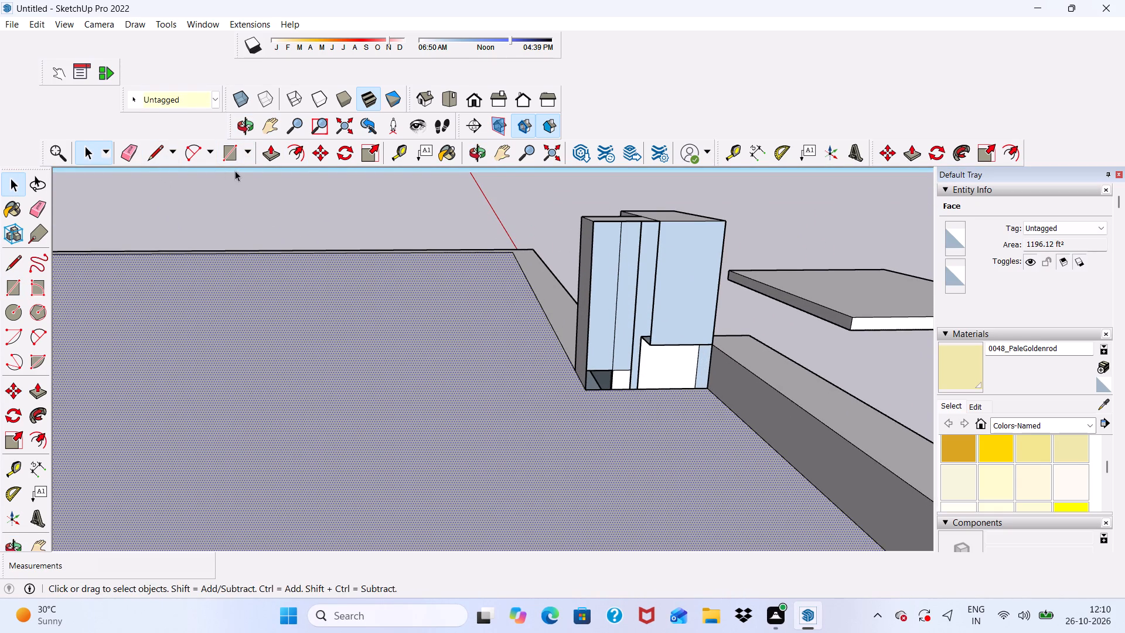
{"action": "left_click", "coordinate": [224, 161]}
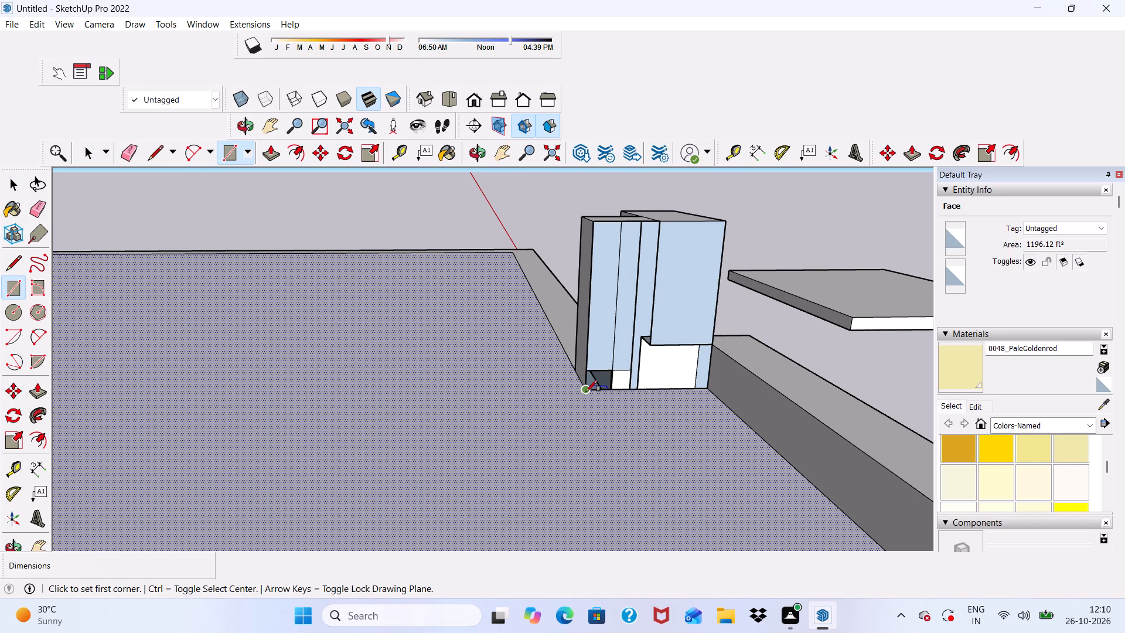
{"action": "left_click", "coordinate": [586, 391]}
{"action": "scroll", "coordinate": [680, 461], "scroll_direction": "down", "scroll_amount": 3}
{"action": "scroll", "coordinate": [700, 407], "scroll_direction": "down", "scroll_amount": 17}
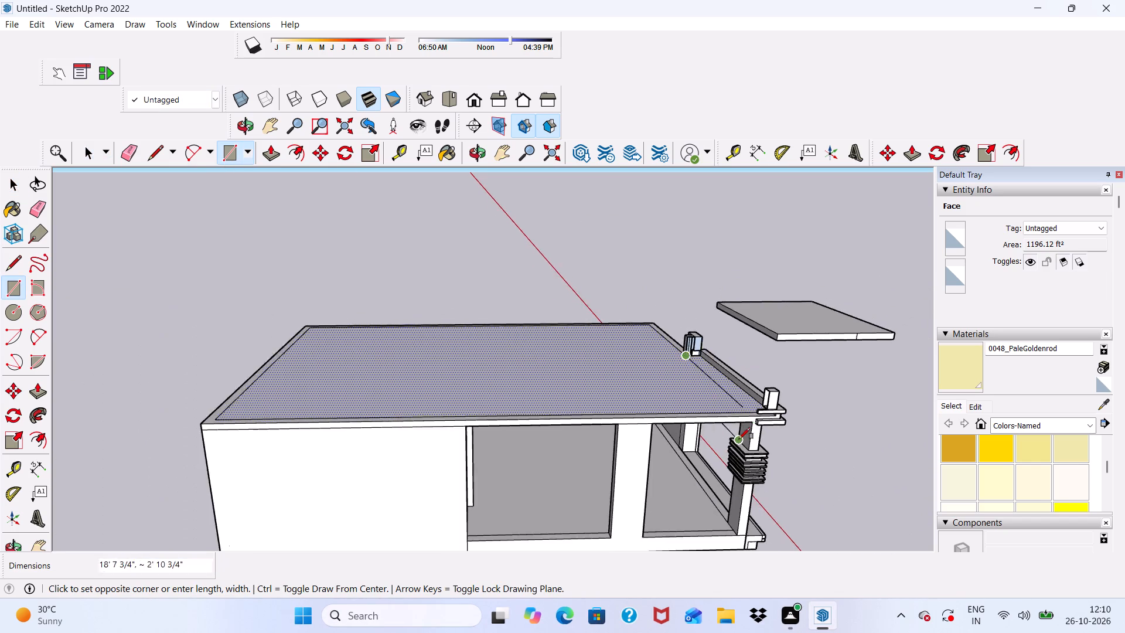
{"action": "scroll", "coordinate": [739, 439], "scroll_direction": "down", "scroll_amount": 4}
{"action": "scroll", "coordinate": [700, 411], "scroll_direction": "up", "scroll_amount": 17}
{"action": "scroll", "coordinate": [621, 404], "scroll_direction": "down", "scroll_amount": 4}
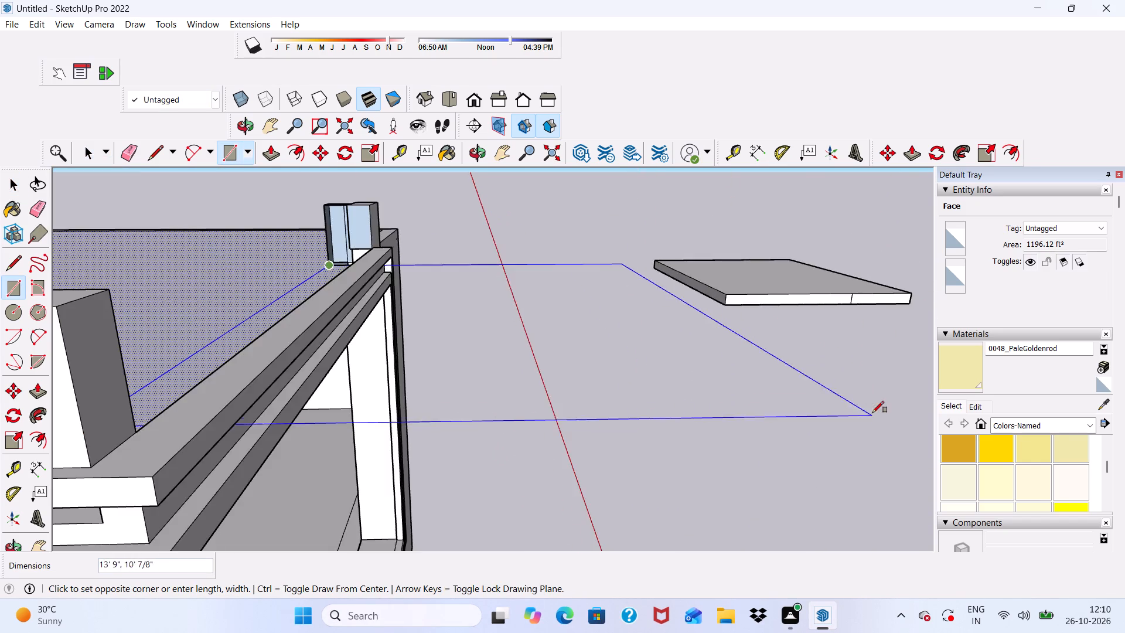
{"action": "scroll", "coordinate": [872, 413], "scroll_direction": "down", "scroll_amount": 5}
{"action": "scroll", "coordinate": [542, 415], "scroll_direction": "up", "scroll_amount": 1}
{"action": "middle_click_drag", "start_coordinate": [548, 414], "coordinate": [675, 487]}
{"action": "scroll", "coordinate": [668, 374], "scroll_direction": "up", "scroll_amount": 11}
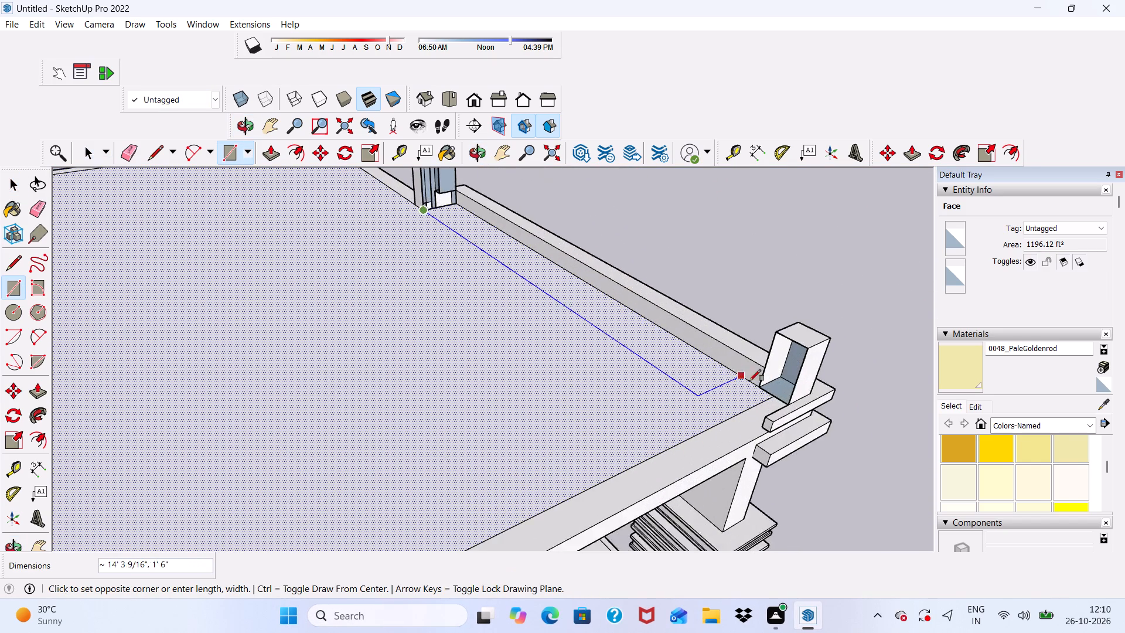
{"action": "scroll", "coordinate": [749, 381], "scroll_direction": "up", "scroll_amount": 20}
{"action": "scroll", "coordinate": [749, 381], "scroll_direction": "up", "scroll_amount": 8}
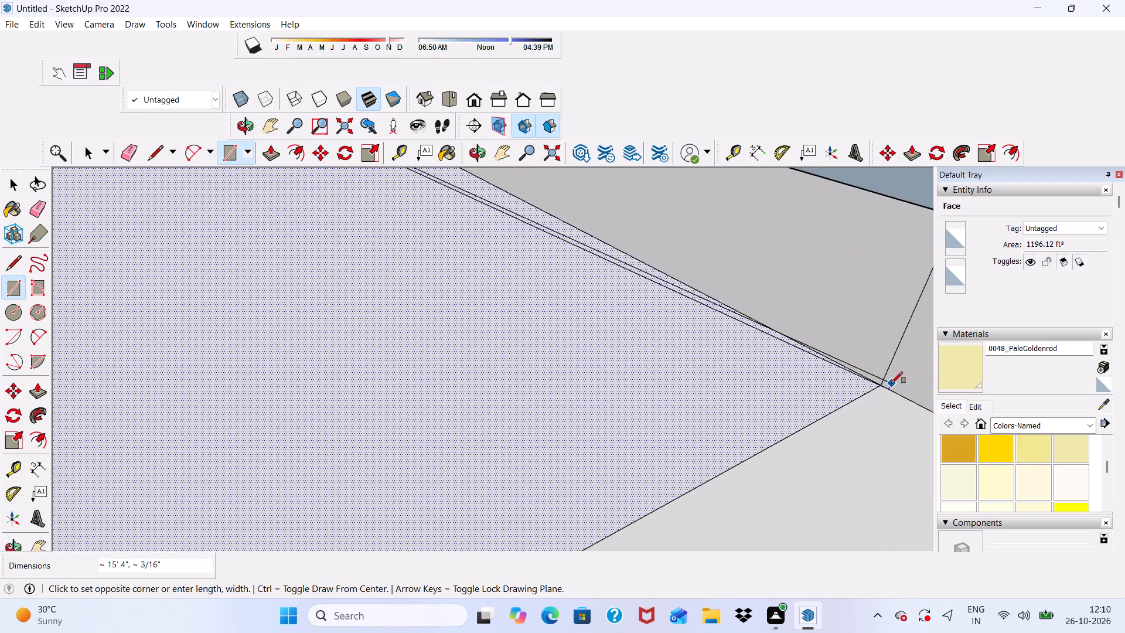
{"action": "left_click", "coordinate": [878, 387]}
{"action": "scroll", "coordinate": [813, 370], "scroll_direction": "down", "scroll_amount": 5}
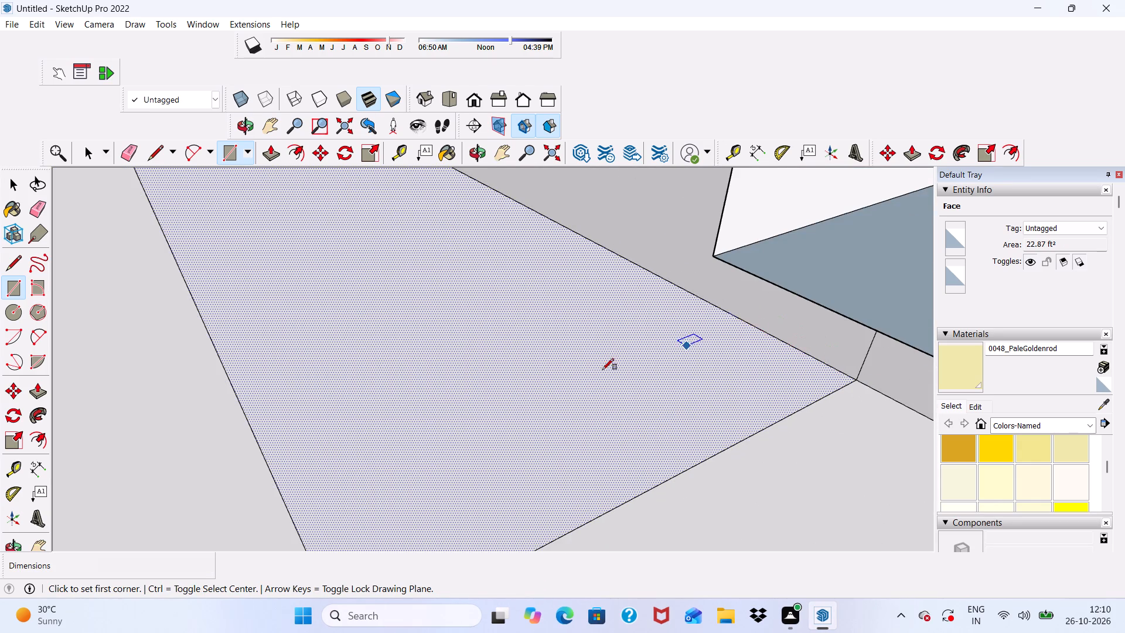
{"action": "left_click_drag", "start_coordinate": [441, 410], "coordinate": [441, 417]}
{"action": "left_click_drag", "start_coordinate": [250, 129], "coordinate": [283, 144]}
{"action": "key", "text": "space"}
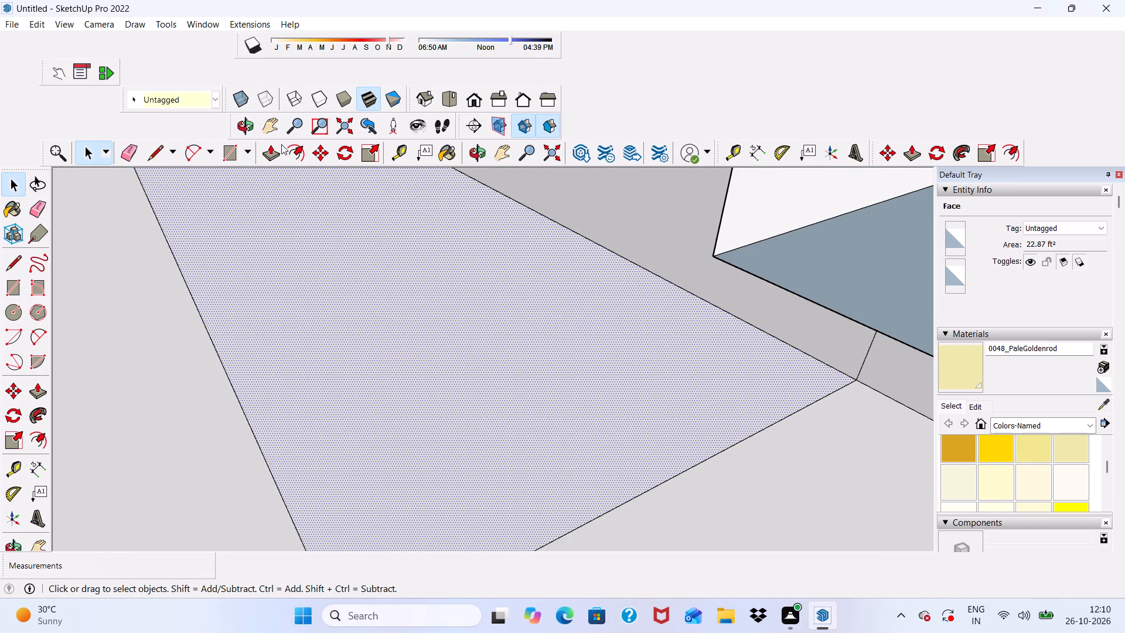
Push/pull the narrow rectangle on the roof upward by about 6 11/16".
{"action": "key", "text": "space"}
{"action": "left_click", "coordinate": [268, 149]}
{"action": "left_click", "coordinate": [365, 457]}
{"action": "scroll", "coordinate": [357, 400], "scroll_direction": "down", "scroll_amount": 4}
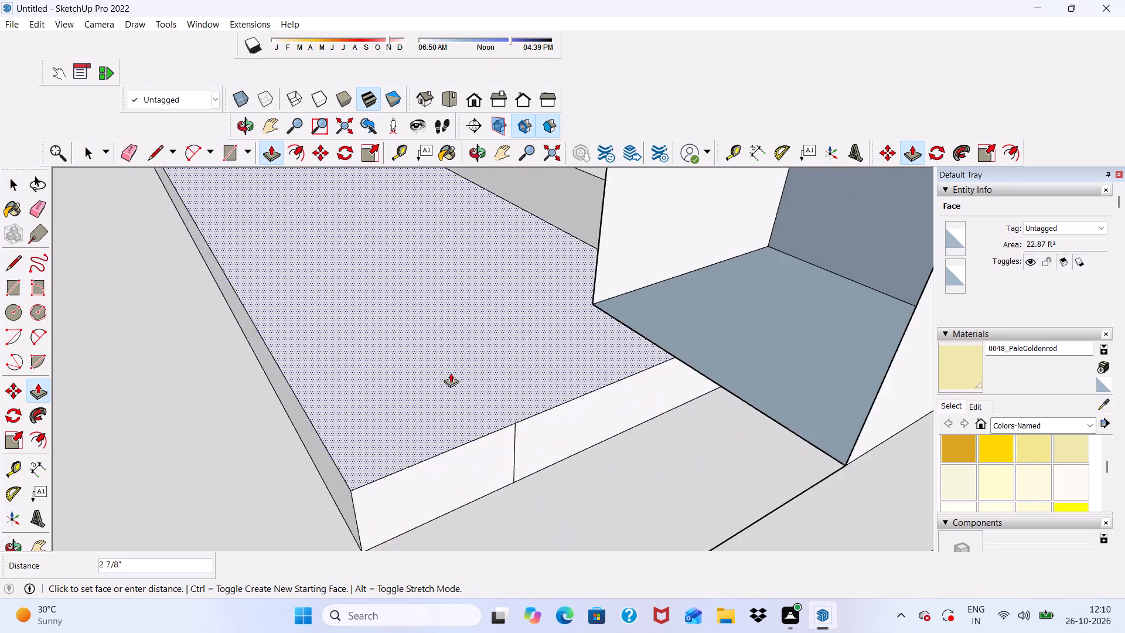
{"action": "scroll", "coordinate": [479, 317], "scroll_direction": "down", "scroll_amount": 14}
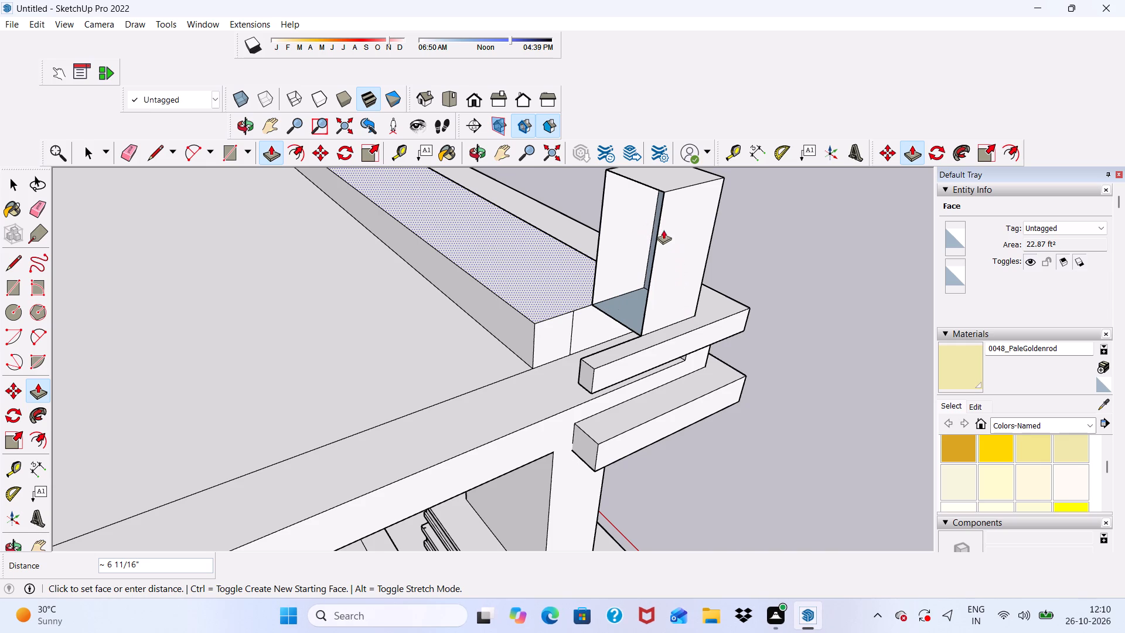
{"action": "left_click", "coordinate": [667, 232]}
Examine the raised roof strip and the balcony's mouldings from the front, from below and from the side.
{"action": "middle_click_drag", "start_coordinate": [732, 314], "coordinate": [249, 266]}
{"action": "scroll", "coordinate": [319, 282], "scroll_direction": "up", "scroll_amount": 1}
{"action": "scroll", "coordinate": [335, 311], "scroll_direction": "down", "scroll_amount": 2}
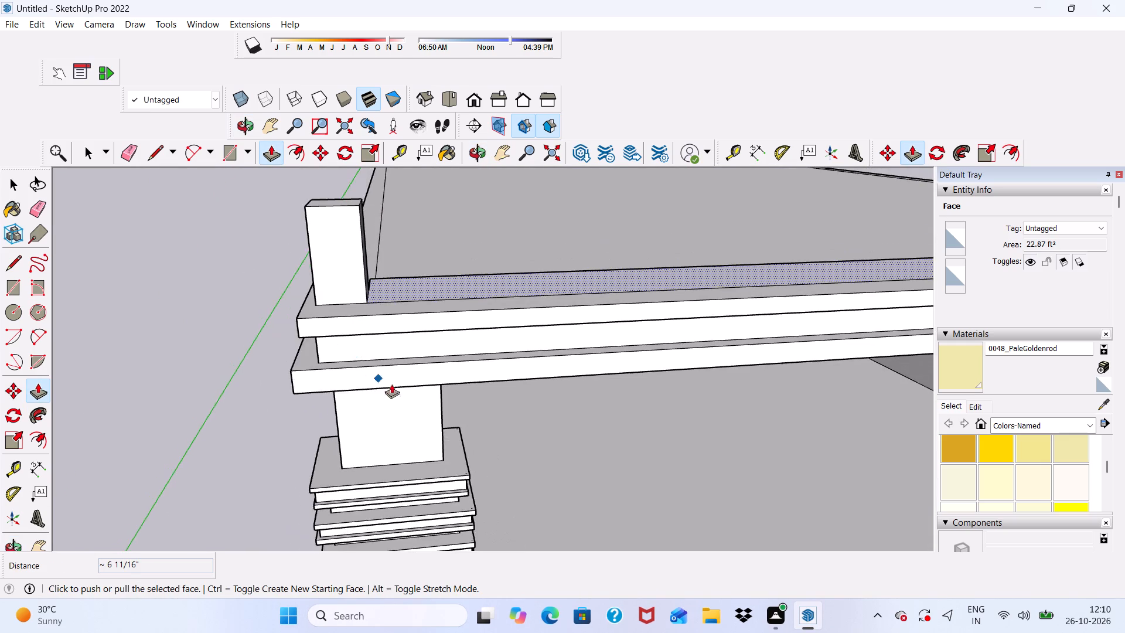
{"action": "scroll", "coordinate": [391, 384], "scroll_direction": "down", "scroll_amount": 5}
{"action": "middle_click_drag", "start_coordinate": [371, 356], "coordinate": [483, 237]}
{"action": "left_click_drag", "start_coordinate": [454, 221], "coordinate": [483, 237]}
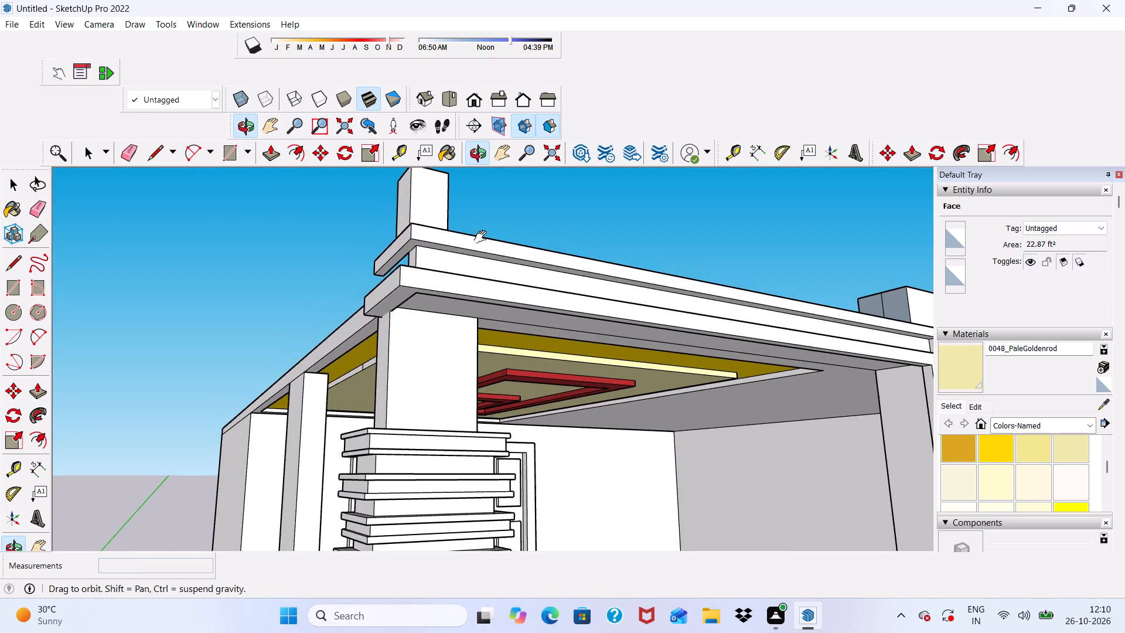
{"action": "middle_click_drag", "start_coordinate": [483, 237], "coordinate": [333, 301]}
{"action": "left_click_drag", "start_coordinate": [483, 237], "coordinate": [523, 422]}
{"action": "scroll", "coordinate": [312, 321], "scroll_direction": "up", "scroll_amount": 1}
{"action": "scroll", "coordinate": [355, 321], "scroll_direction": "down", "scroll_amount": 5}
{"action": "middle_click_drag", "start_coordinate": [814, 405], "coordinate": [523, 422]}
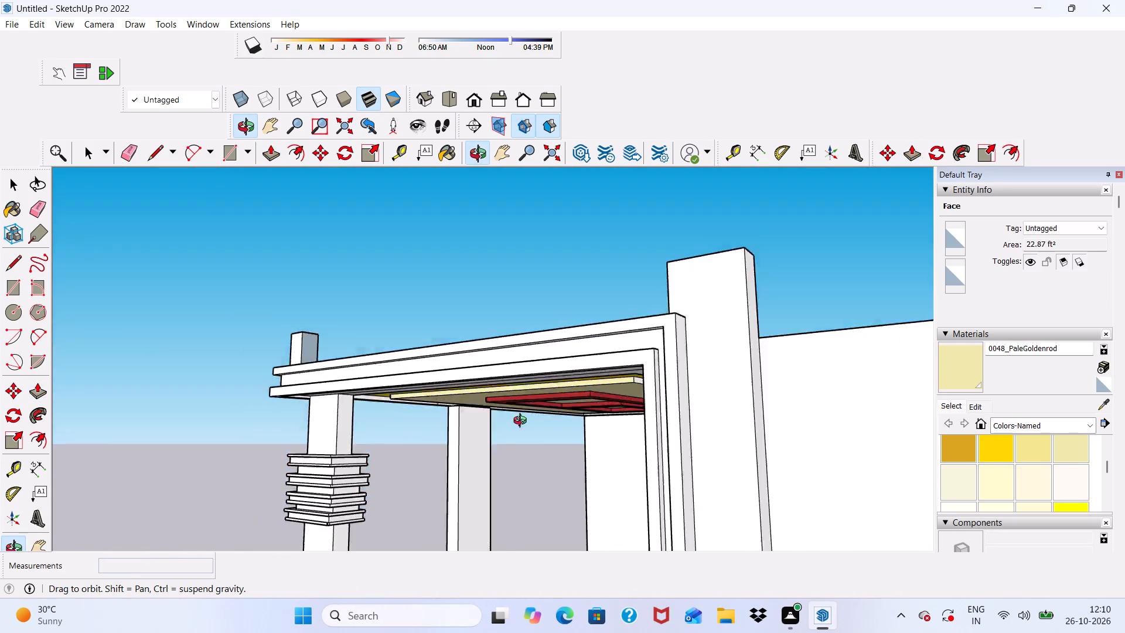
Push/pull the roof strip's top face upward by about 1' 4 13/16", to the height of the end block.
{"action": "middle_click_drag", "start_coordinate": [523, 422], "coordinate": [472, 471]}
{"action": "left_click_drag", "start_coordinate": [523, 422], "coordinate": [472, 471]}
{"action": "left_click_drag", "start_coordinate": [379, 346], "coordinate": [338, 336]}
{"action": "scroll", "coordinate": [313, 324], "scroll_direction": "up", "scroll_amount": 1}
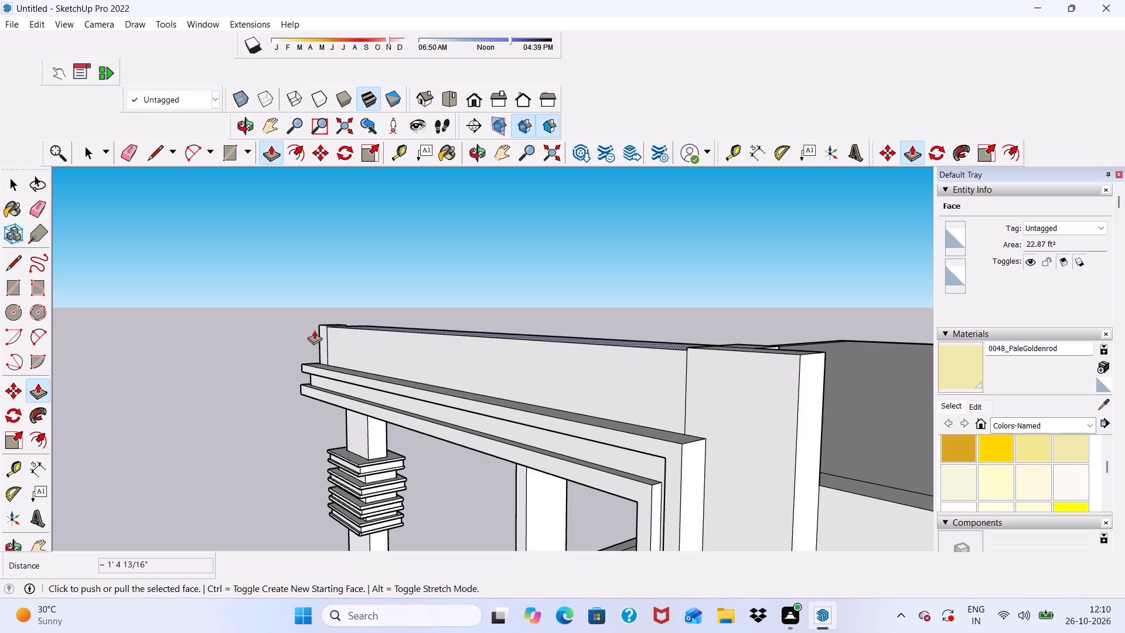
Add a further layer on the roof strip by pulling its top face up about 1 7/8" as a new starting face.
{"action": "scroll", "coordinate": [314, 330], "scroll_direction": "up", "scroll_amount": 4}
{"action": "left_click", "coordinate": [336, 316]}
{"action": "middle_click_drag", "start_coordinate": [401, 363], "coordinate": [409, 435]}
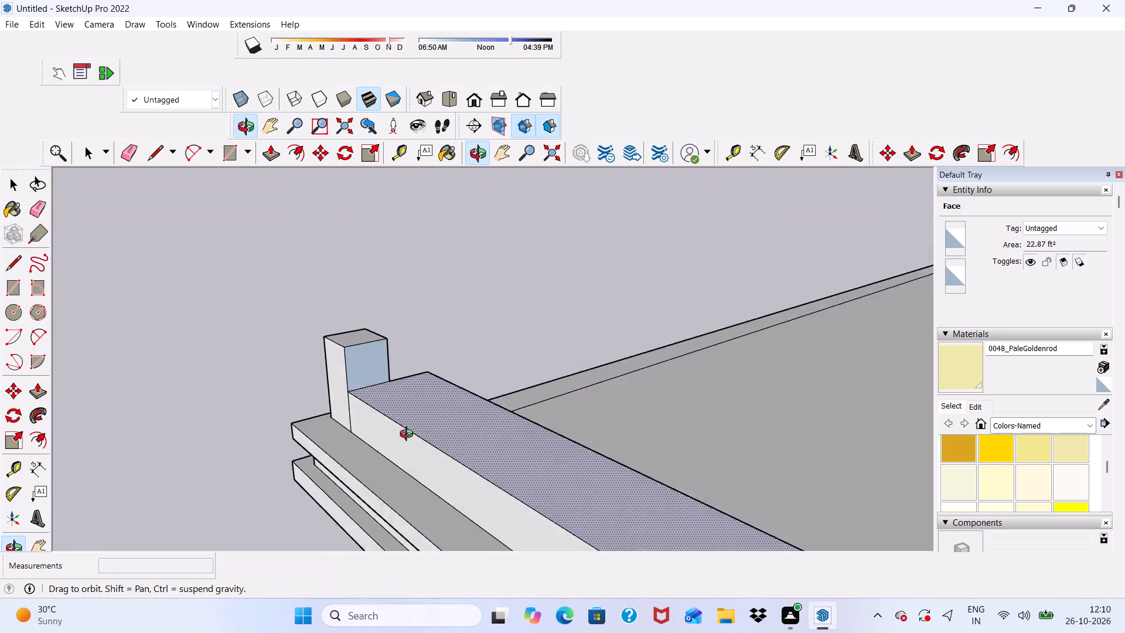
{"action": "middle_click_drag", "start_coordinate": [409, 435], "coordinate": [412, 459]}
{"action": "scroll", "coordinate": [375, 390], "scroll_direction": "up", "scroll_amount": 4}
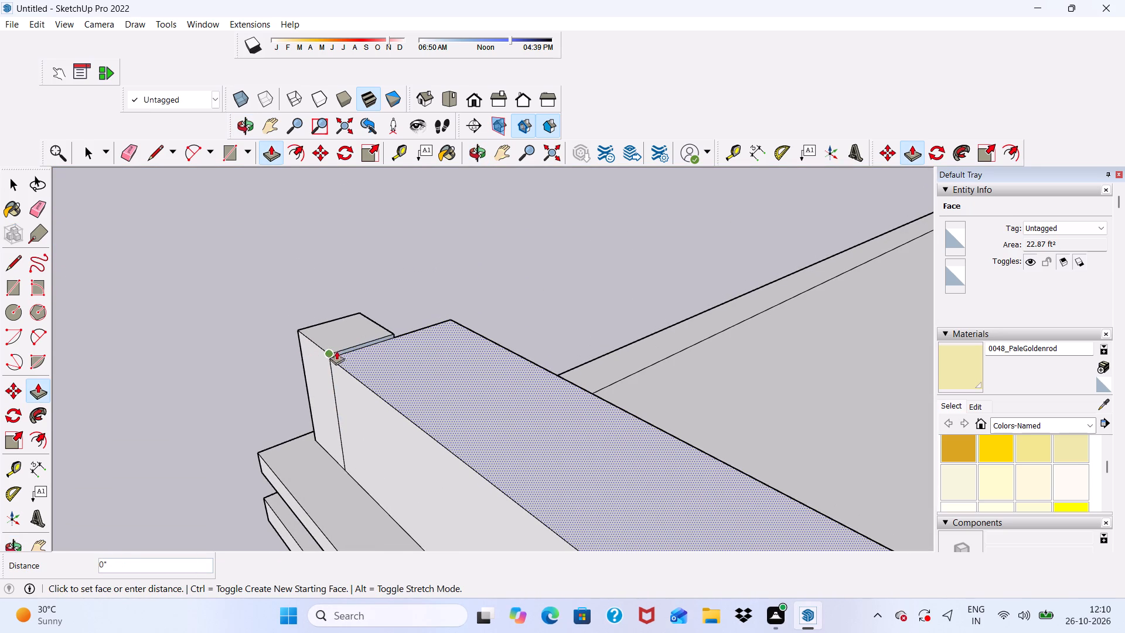
{"action": "scroll", "coordinate": [360, 354], "scroll_direction": "down", "scroll_amount": 4}
{"action": "scroll", "coordinate": [330, 360], "scroll_direction": "up", "scroll_amount": 4}
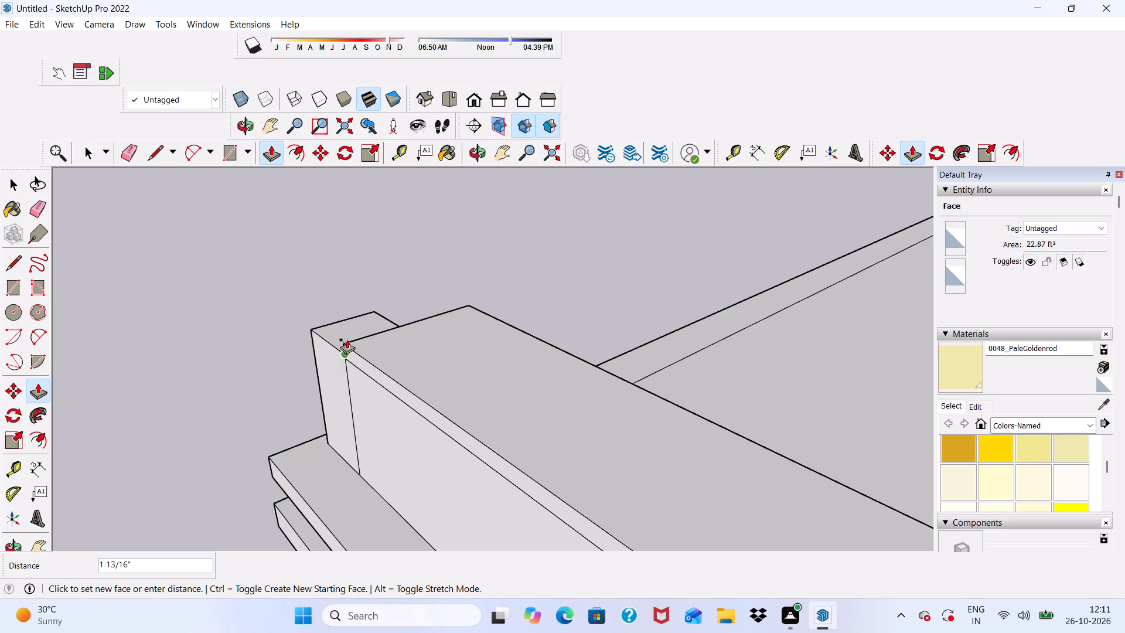
{"action": "left_click", "coordinate": [347, 339]}
Erase the stray edges on the raised strip's end face behind the small end block above the ringed column.
{"action": "middle_click_drag", "start_coordinate": [360, 381], "coordinate": [861, 360]}
{"action": "scroll", "coordinate": [646, 325], "scroll_direction": "up", "scroll_amount": 5}
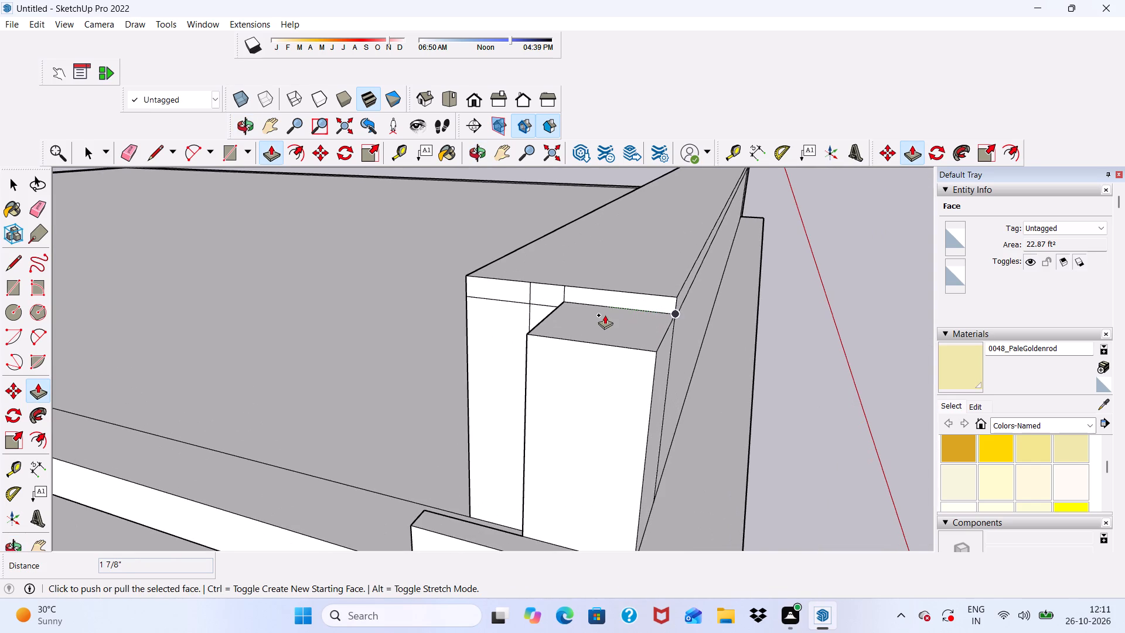
{"action": "scroll", "coordinate": [602, 317], "scroll_direction": "up", "scroll_amount": 2}
{"action": "key", "text": "space"}
{"action": "left_click", "coordinate": [131, 147]}
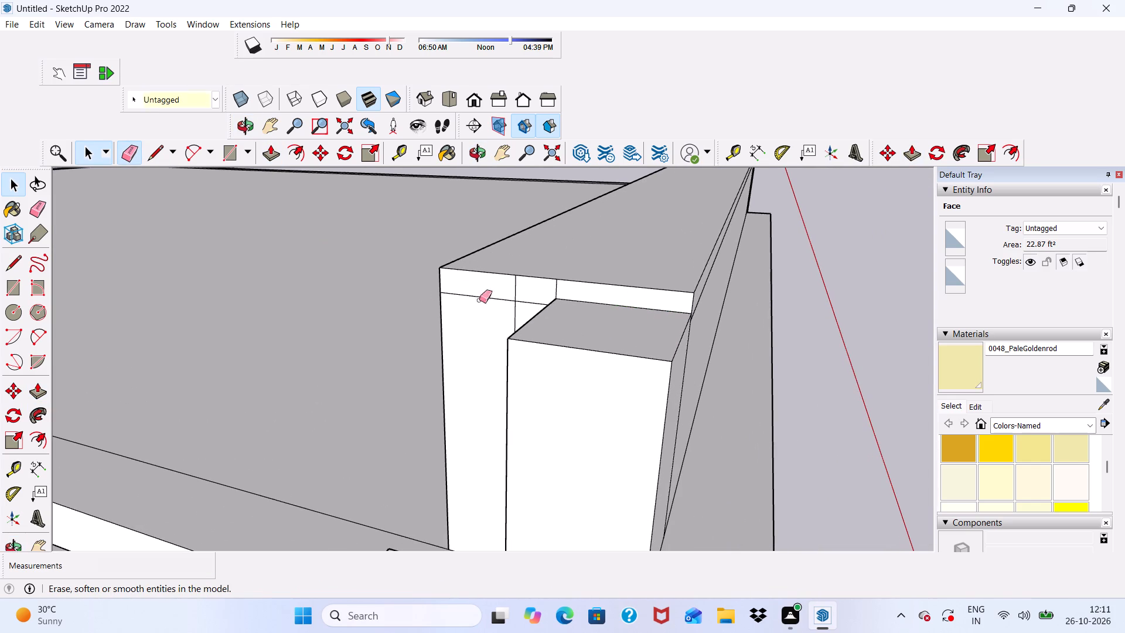
{"action": "scroll", "coordinate": [497, 300], "scroll_direction": "up", "scroll_amount": 8}
{"action": "left_click_drag", "start_coordinate": [555, 280], "coordinate": [569, 290]}
{"action": "left_click_drag", "start_coordinate": [523, 310], "coordinate": [502, 329]}
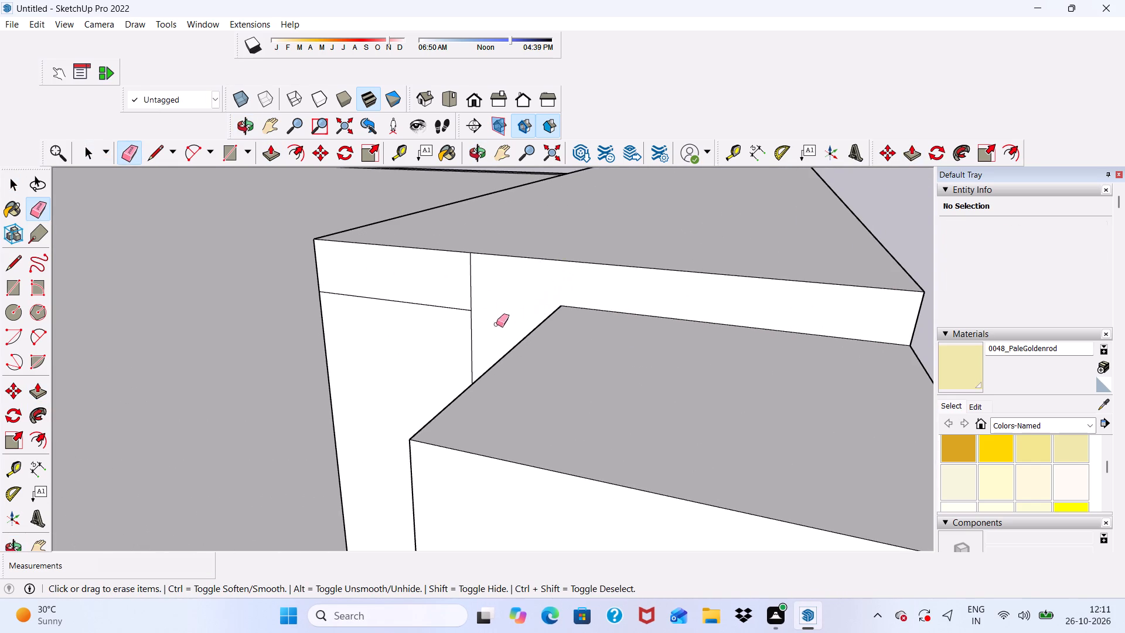
{"action": "left_click_drag", "start_coordinate": [465, 269], "coordinate": [473, 281]}
{"action": "left_click_drag", "start_coordinate": [466, 274], "coordinate": [469, 286]}
Push/pull the small end block's 81 in² top face up to the top edge of the raised strip.
{"action": "key", "text": "space"}
{"action": "left_click", "coordinate": [554, 376]}
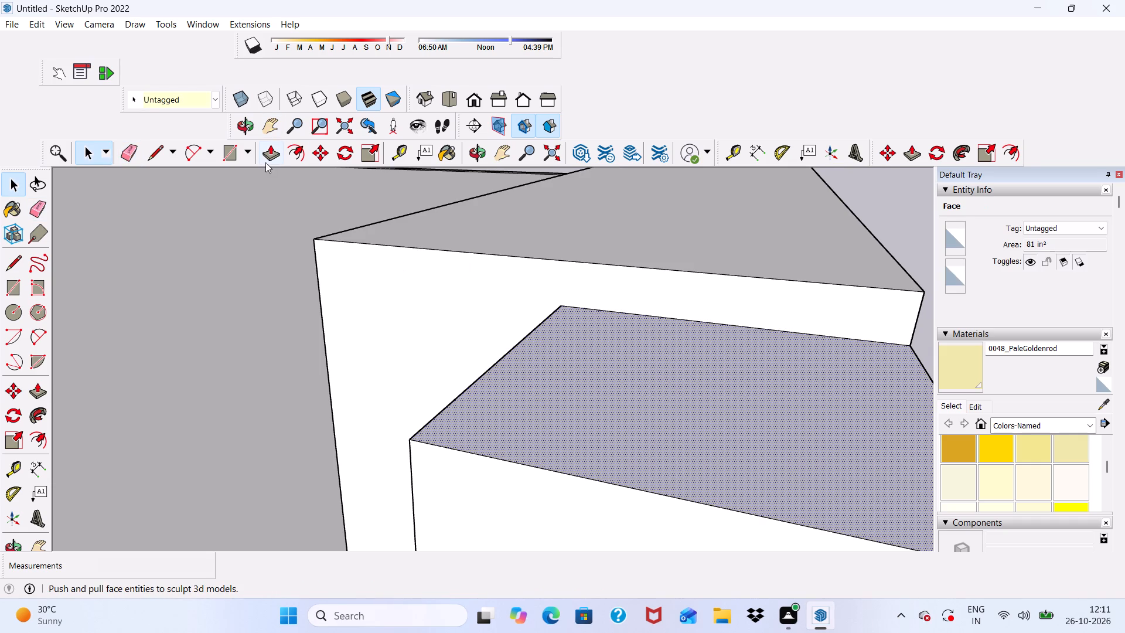
{"action": "left_click", "coordinate": [263, 162]}
{"action": "left_click_drag", "start_coordinate": [540, 395], "coordinate": [544, 389]}
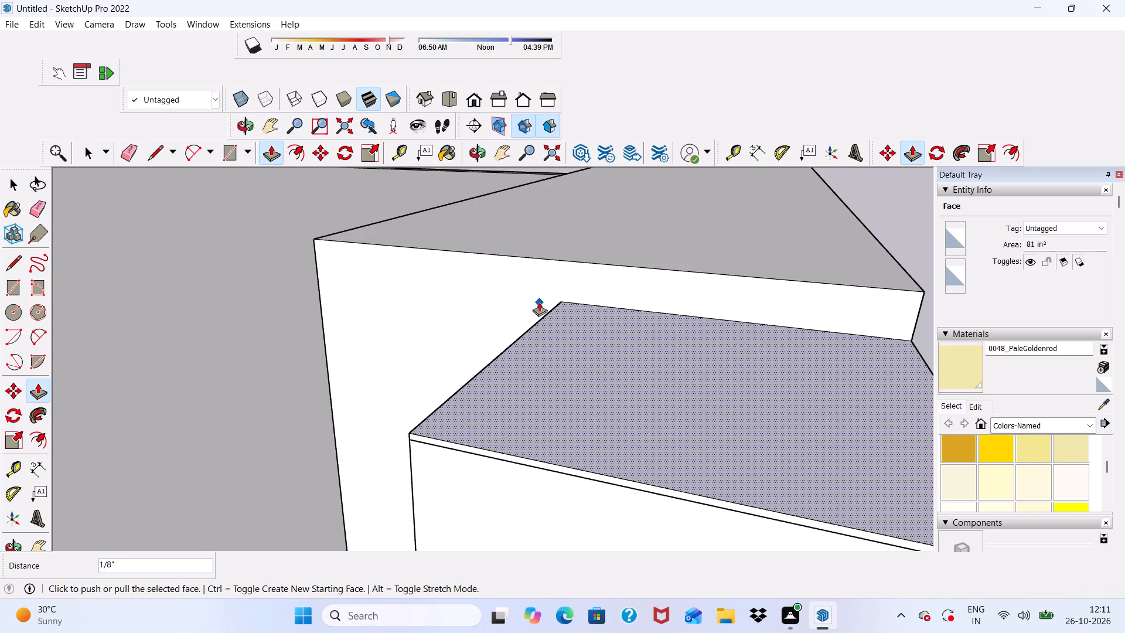
{"action": "key", "text": "ctrl+z"}
{"action": "left_click", "coordinate": [567, 385]}
{"action": "left_click", "coordinate": [505, 253]}
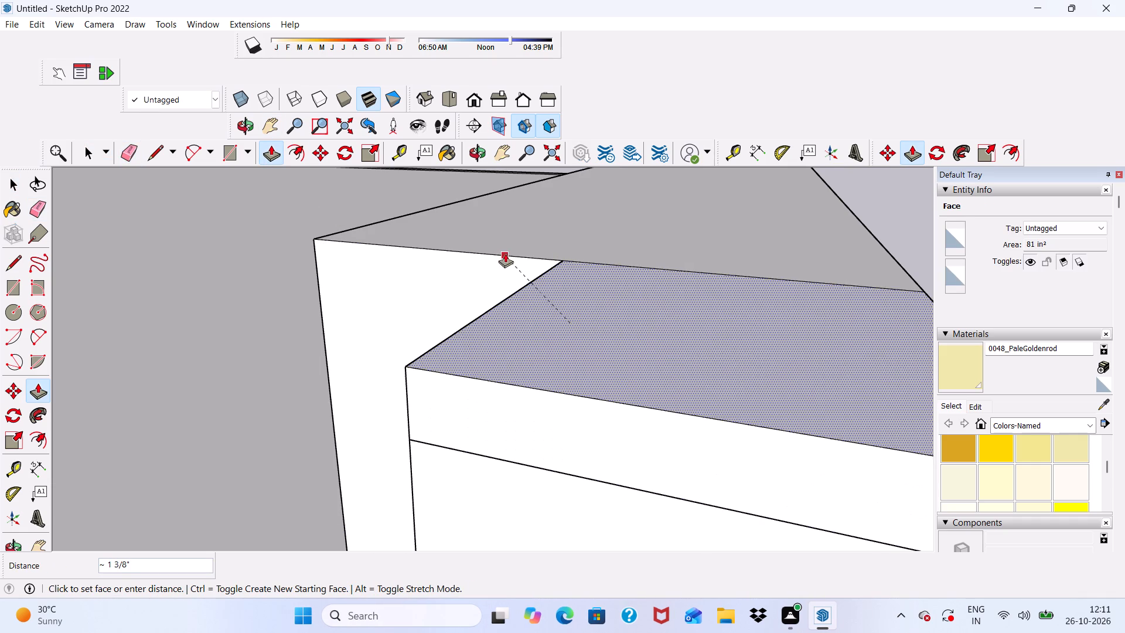
Erase the short dividing edge on the strip's opposite end face and the vertical edge on the open end block below it.
{"action": "scroll", "coordinate": [516, 322], "scroll_direction": "down", "scroll_amount": 12}
{"action": "middle_click_drag", "start_coordinate": [565, 426], "coordinate": [238, 366]}
{"action": "scroll", "coordinate": [298, 342], "scroll_direction": "down", "scroll_amount": 6}
{"action": "middle_click_drag", "start_coordinate": [536, 420], "coordinate": [268, 475]}
{"action": "scroll", "coordinate": [315, 404], "scroll_direction": "up", "scroll_amount": 5}
{"action": "scroll", "coordinate": [318, 401], "scroll_direction": "down", "scroll_amount": 1}
{"action": "scroll", "coordinate": [267, 367], "scroll_direction": "up", "scroll_amount": 10}
{"action": "key", "text": "space"}
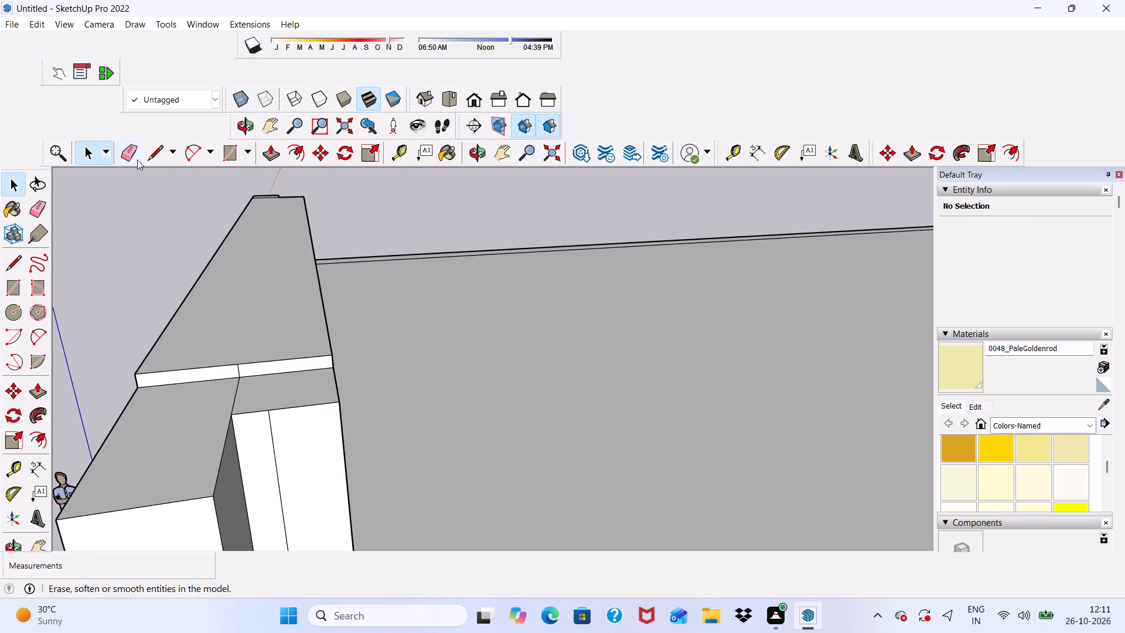
{"action": "left_click", "coordinate": [128, 149]}
{"action": "scroll", "coordinate": [238, 439], "scroll_direction": "up", "scroll_amount": 4}
{"action": "scroll", "coordinate": [229, 343], "scroll_direction": "up", "scroll_amount": 4}
{"action": "left_click_drag", "start_coordinate": [238, 345], "coordinate": [248, 349]}
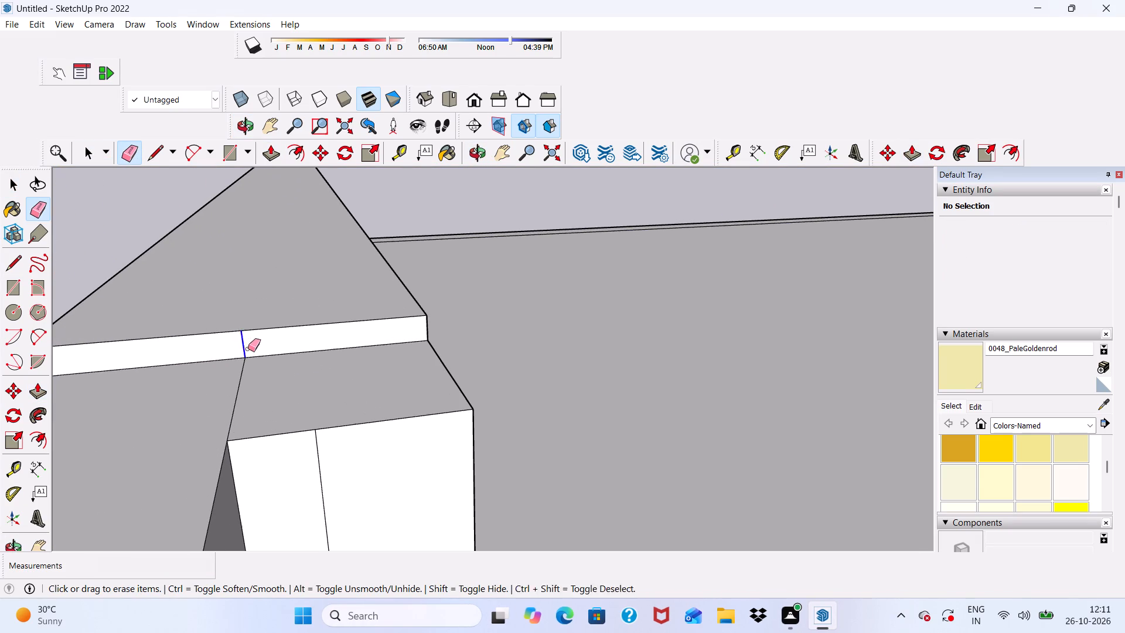
{"action": "left_click_drag", "start_coordinate": [248, 349], "coordinate": [250, 349]}
{"action": "left_click_drag", "start_coordinate": [292, 462], "coordinate": [325, 471]}
{"action": "scroll", "coordinate": [305, 462], "scroll_direction": "down", "scroll_amount": 10}
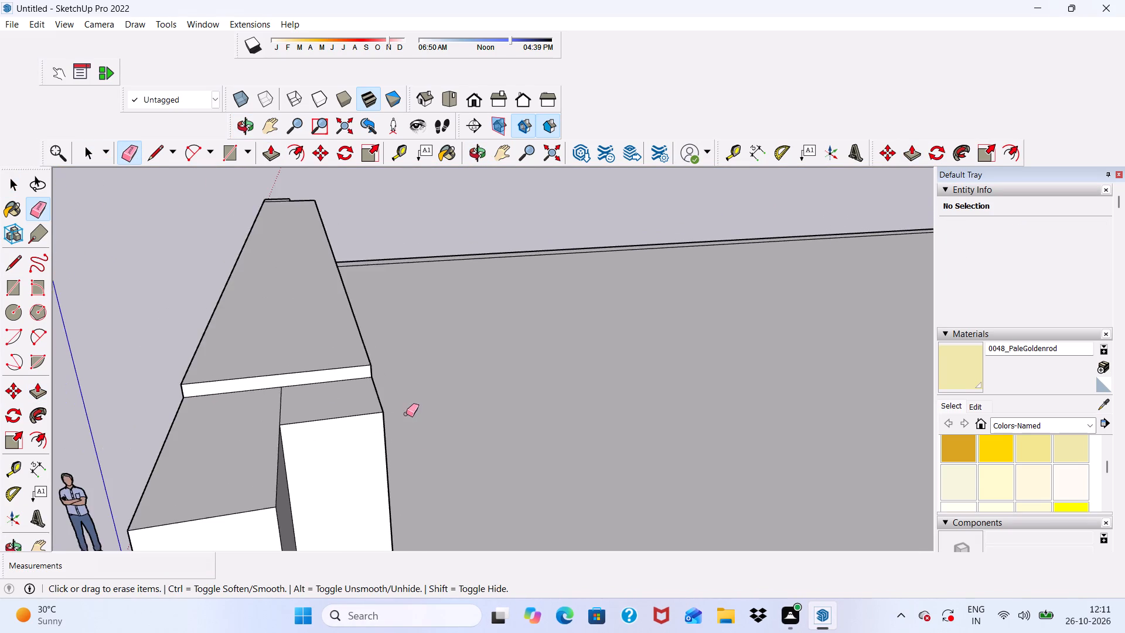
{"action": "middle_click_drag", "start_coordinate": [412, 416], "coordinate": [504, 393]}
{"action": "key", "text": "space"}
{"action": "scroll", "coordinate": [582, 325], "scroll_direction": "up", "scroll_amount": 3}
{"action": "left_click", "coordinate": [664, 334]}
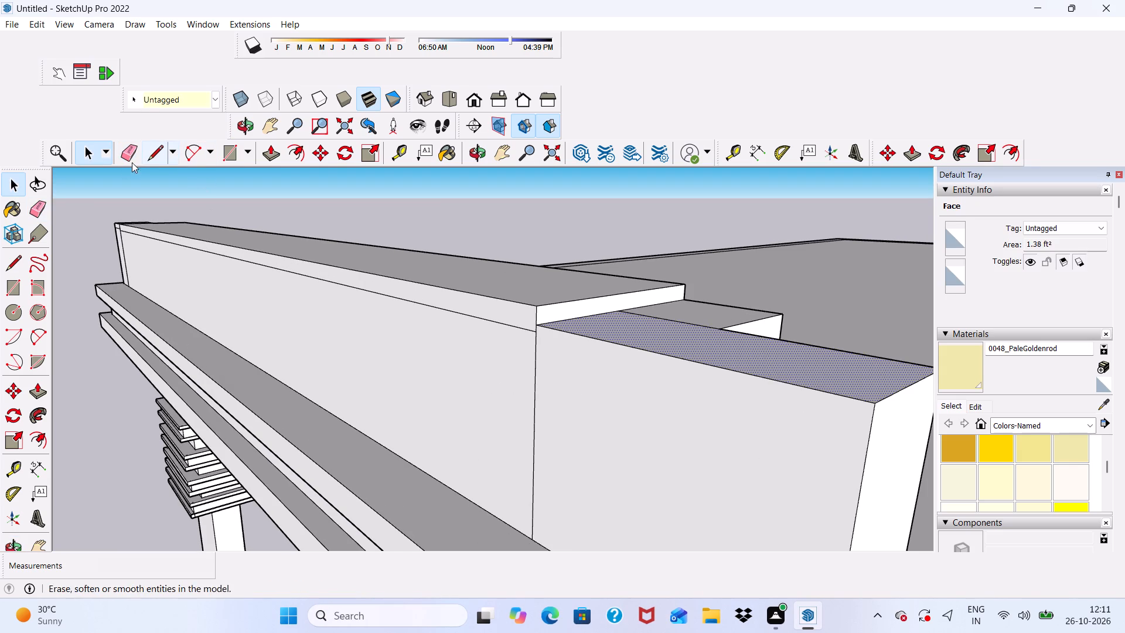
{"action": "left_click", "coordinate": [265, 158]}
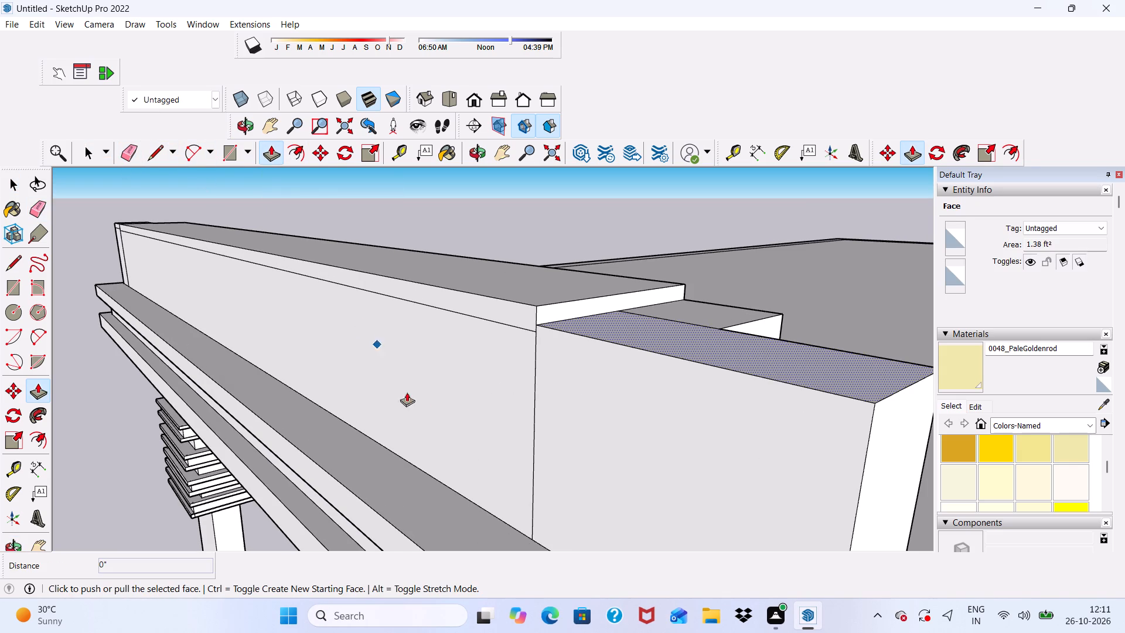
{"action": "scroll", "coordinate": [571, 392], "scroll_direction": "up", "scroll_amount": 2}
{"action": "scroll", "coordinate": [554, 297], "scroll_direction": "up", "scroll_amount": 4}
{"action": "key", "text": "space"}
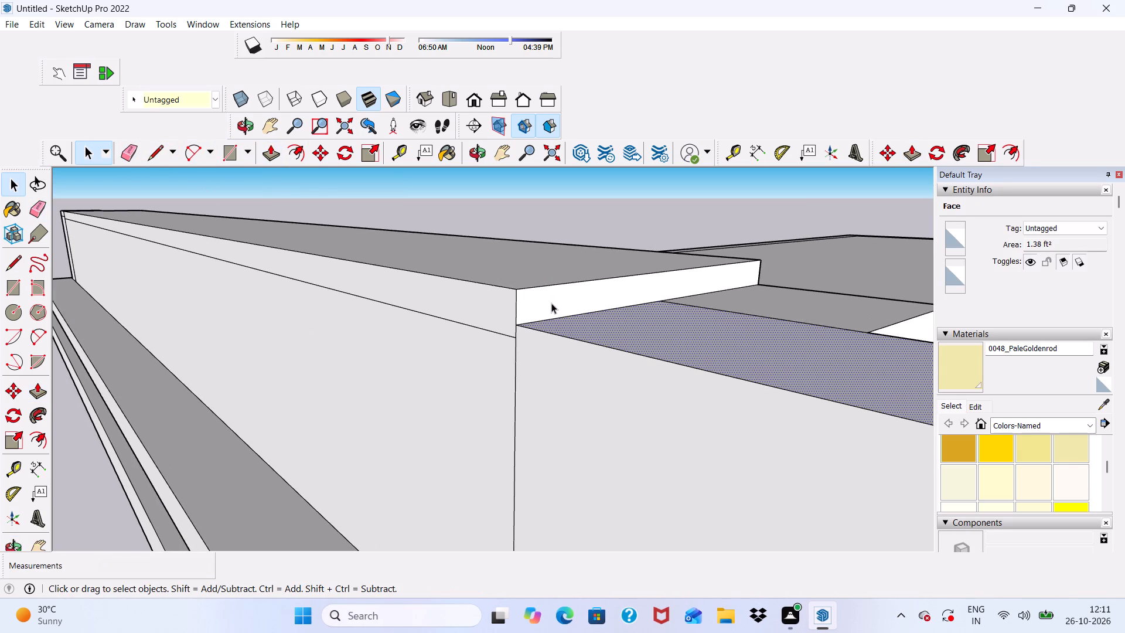
Extend the strip's thin top layer over the open end block by pulling its end face about 1' 10 1/8".
{"action": "left_click", "coordinate": [551, 303]}
{"action": "left_click", "coordinate": [275, 152]}
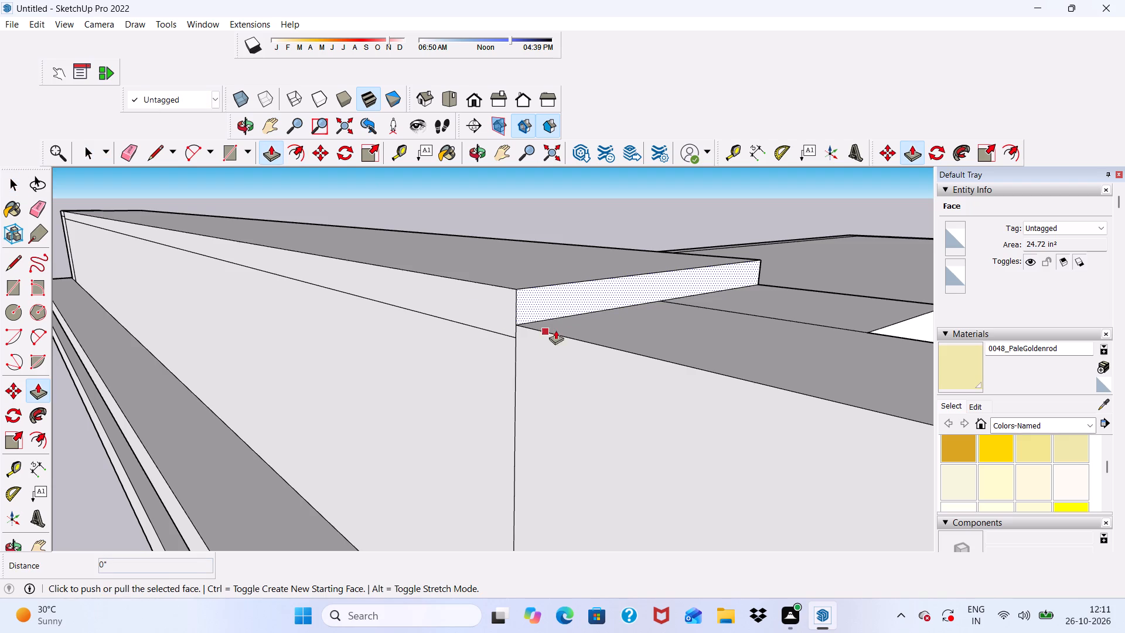
{"action": "left_click", "coordinate": [567, 288]}
{"action": "scroll", "coordinate": [668, 344], "scroll_direction": "down", "scroll_amount": 3}
{"action": "scroll", "coordinate": [583, 358], "scroll_direction": "down", "scroll_amount": 4}
{"action": "scroll", "coordinate": [652, 428], "scroll_direction": "down", "scroll_amount": 1}
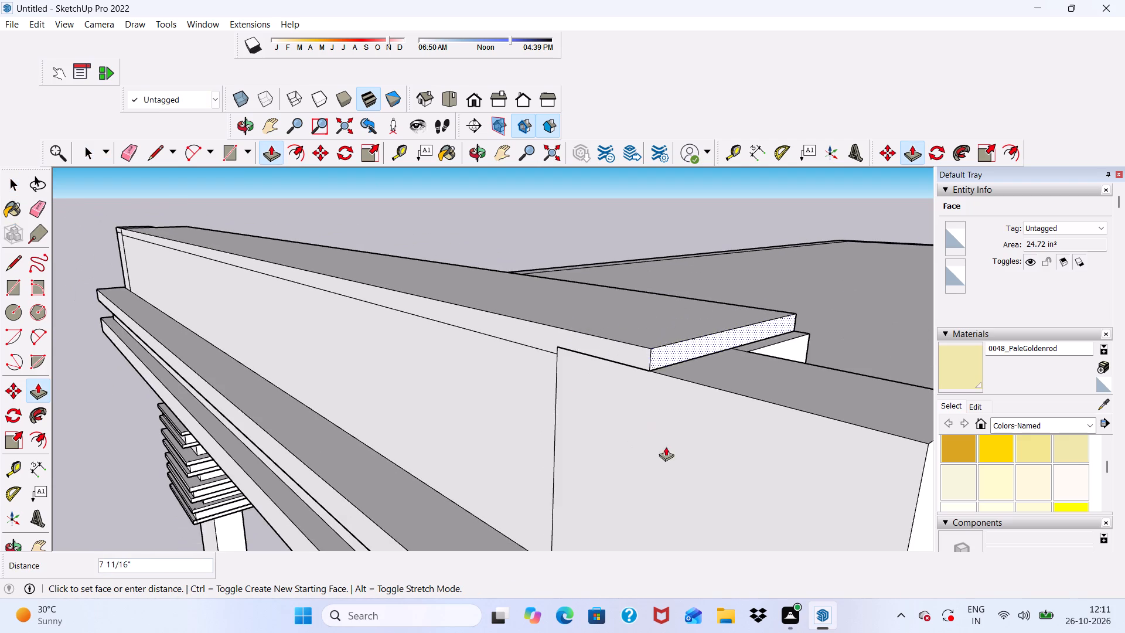
{"action": "scroll", "coordinate": [666, 447], "scroll_direction": "down", "scroll_amount": 3}
{"action": "left_click", "coordinate": [848, 471]}
Push/pull the recessed 2.19 ft² rear face of the open end block out 9", flush with the rear of the strip.
{"action": "scroll", "coordinate": [846, 477], "scroll_direction": "down", "scroll_amount": 1}
{"action": "middle_click_drag", "start_coordinate": [846, 479], "coordinate": [451, 450]}
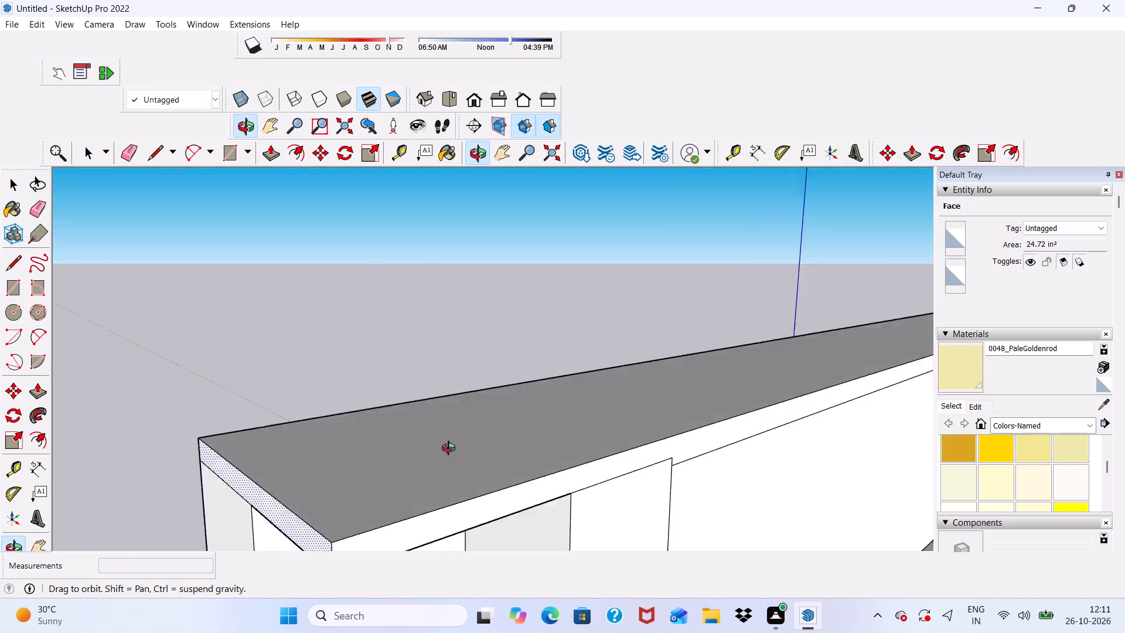
{"action": "middle_click_drag", "start_coordinate": [451, 450], "coordinate": [410, 439]}
{"action": "scroll", "coordinate": [390, 469], "scroll_direction": "up", "scroll_amount": 2}
{"action": "scroll", "coordinate": [424, 365], "scroll_direction": "down", "scroll_amount": 8}
{"action": "scroll", "coordinate": [543, 386], "scroll_direction": "up", "scroll_amount": 6}
{"action": "key", "text": "space"}
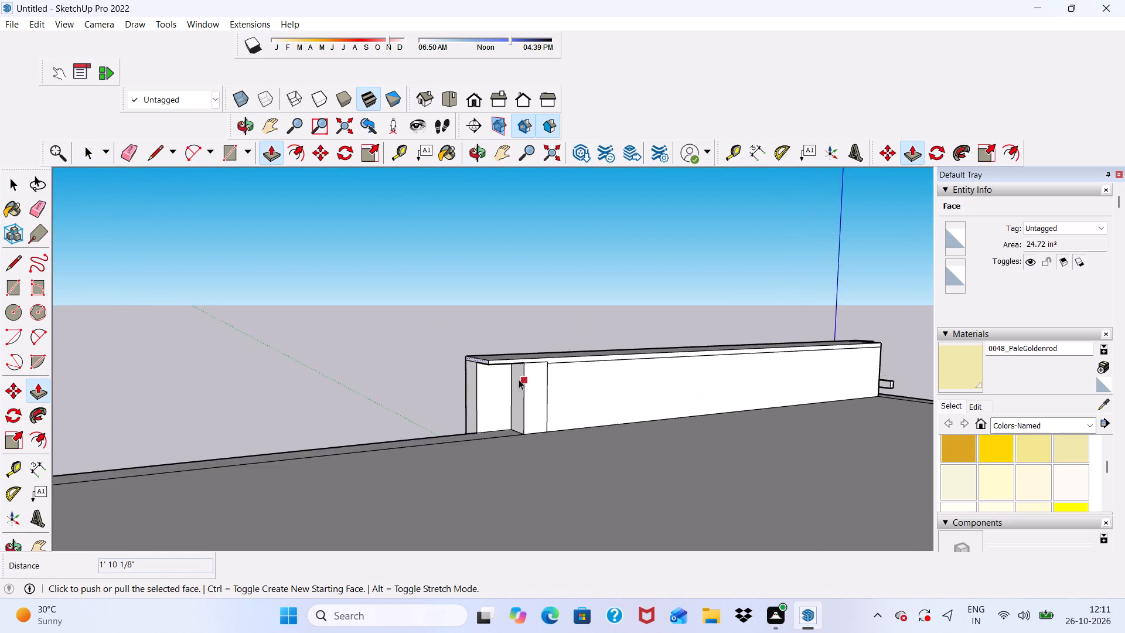
{"action": "scroll", "coordinate": [519, 379], "scroll_direction": "up", "scroll_amount": 6}
{"action": "left_click", "coordinate": [475, 386]}
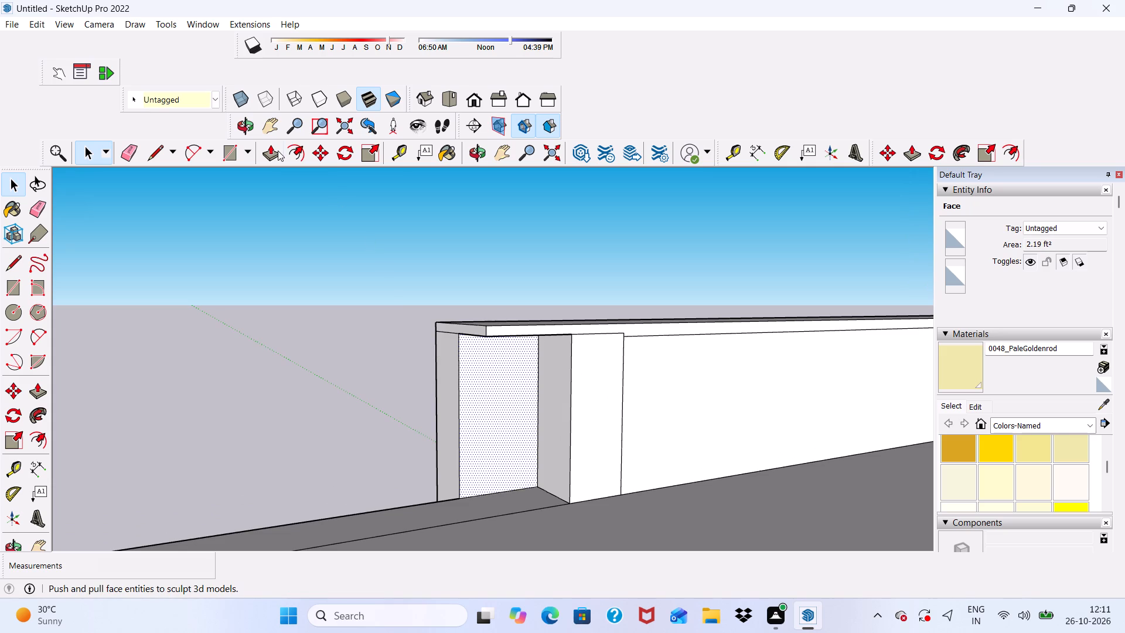
{"action": "left_click", "coordinate": [263, 152]}
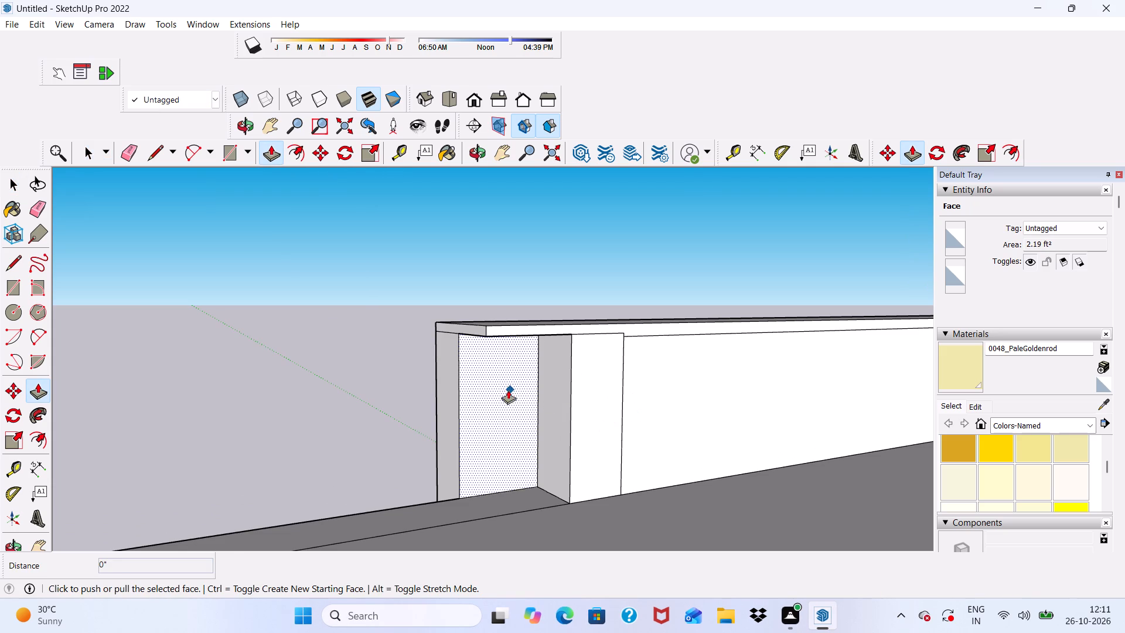
{"action": "left_click", "coordinate": [502, 387]}
{"action": "left_click", "coordinate": [591, 386]}
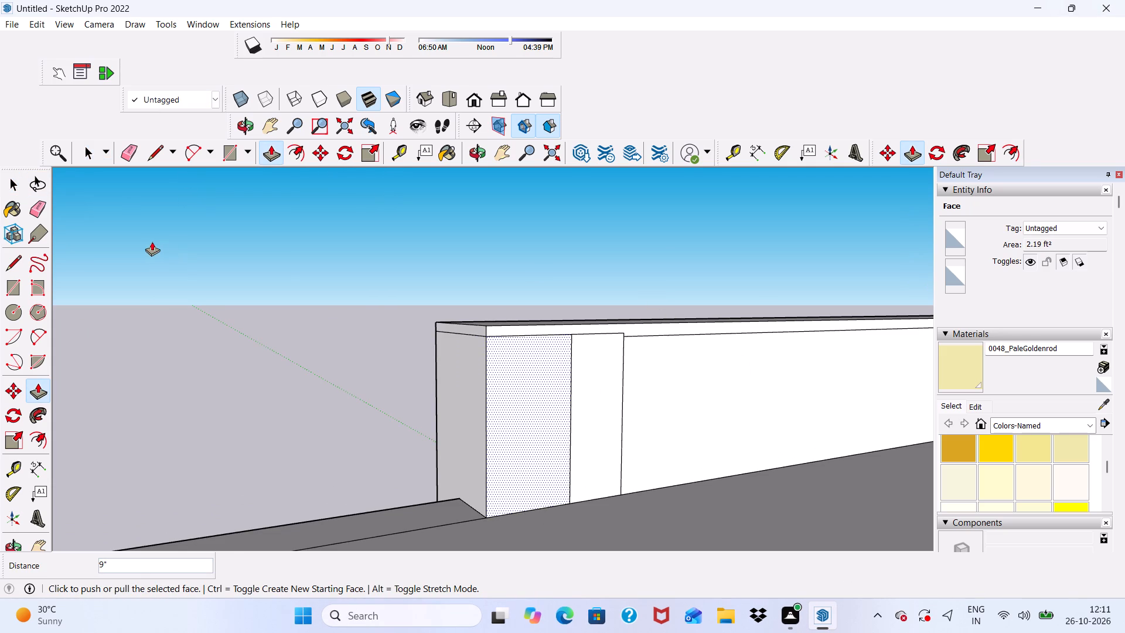
Erase the leftover seam edges on the rear and end faces of the raised strip around the filled end block.
{"action": "left_click", "coordinate": [128, 149]}
{"action": "scroll", "coordinate": [630, 310], "scroll_direction": "up", "scroll_amount": 4}
{"action": "scroll", "coordinate": [639, 356], "scroll_direction": "down", "scroll_amount": 2}
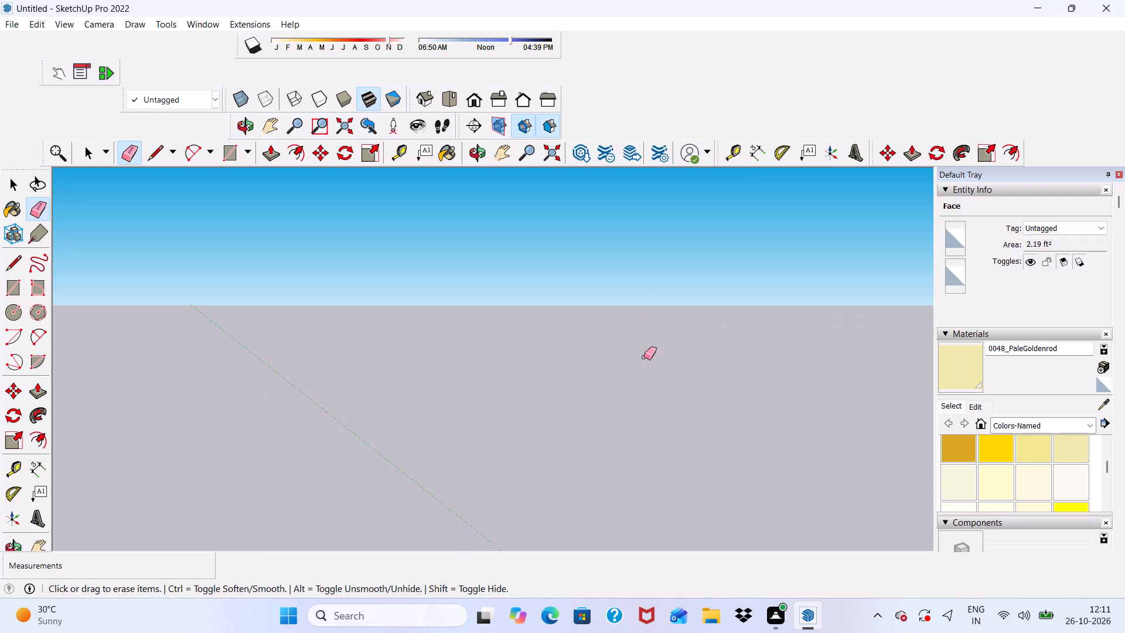
{"action": "scroll", "coordinate": [644, 357], "scroll_direction": "down", "scroll_amount": 5}
{"action": "scroll", "coordinate": [683, 432], "scroll_direction": "up", "scroll_amount": 8}
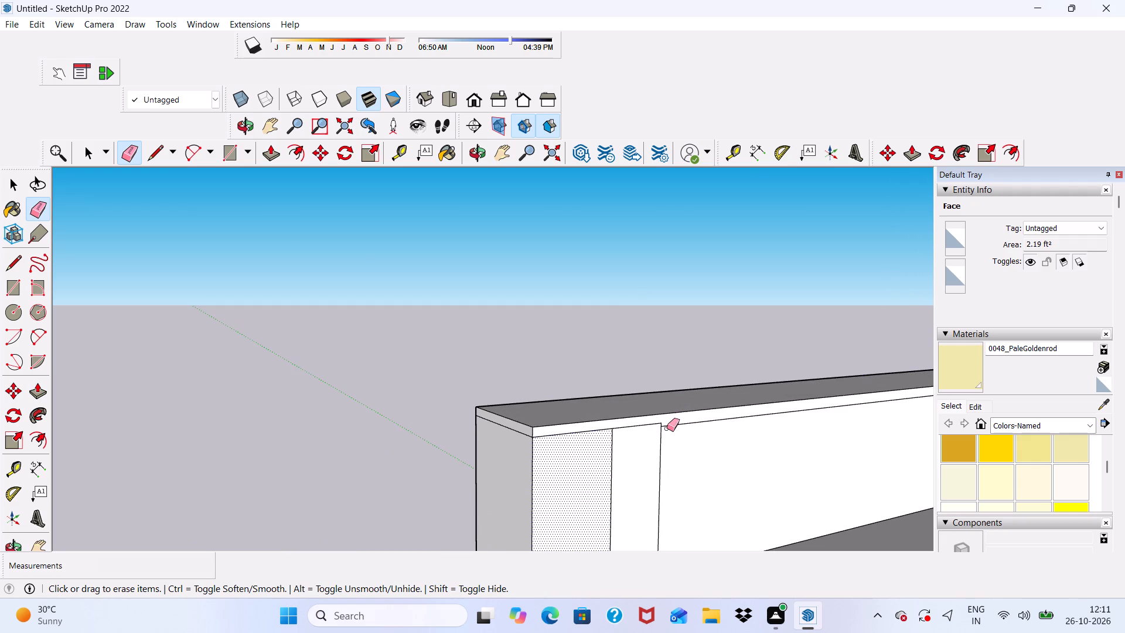
{"action": "left_click_drag", "start_coordinate": [667, 428], "coordinate": [650, 469]}
{"action": "left_click_drag", "start_coordinate": [643, 422], "coordinate": [669, 435]}
{"action": "left_click_drag", "start_coordinate": [680, 421], "coordinate": [673, 442]}
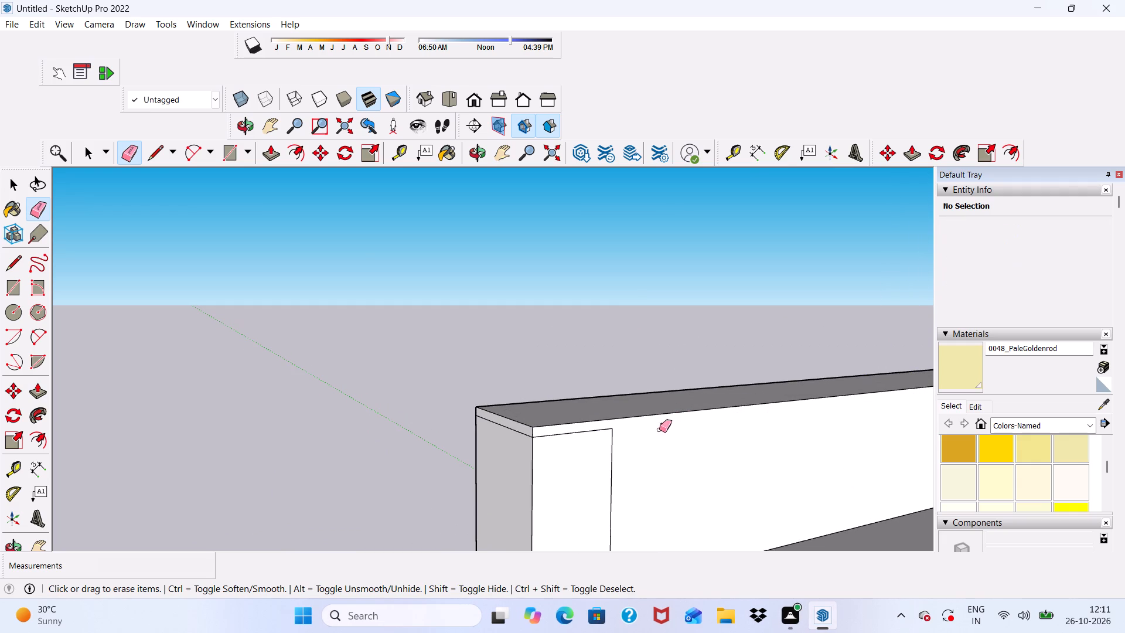
{"action": "left_click_drag", "start_coordinate": [658, 427], "coordinate": [680, 420]}
{"action": "left_click_drag", "start_coordinate": [591, 432], "coordinate": [621, 458]}
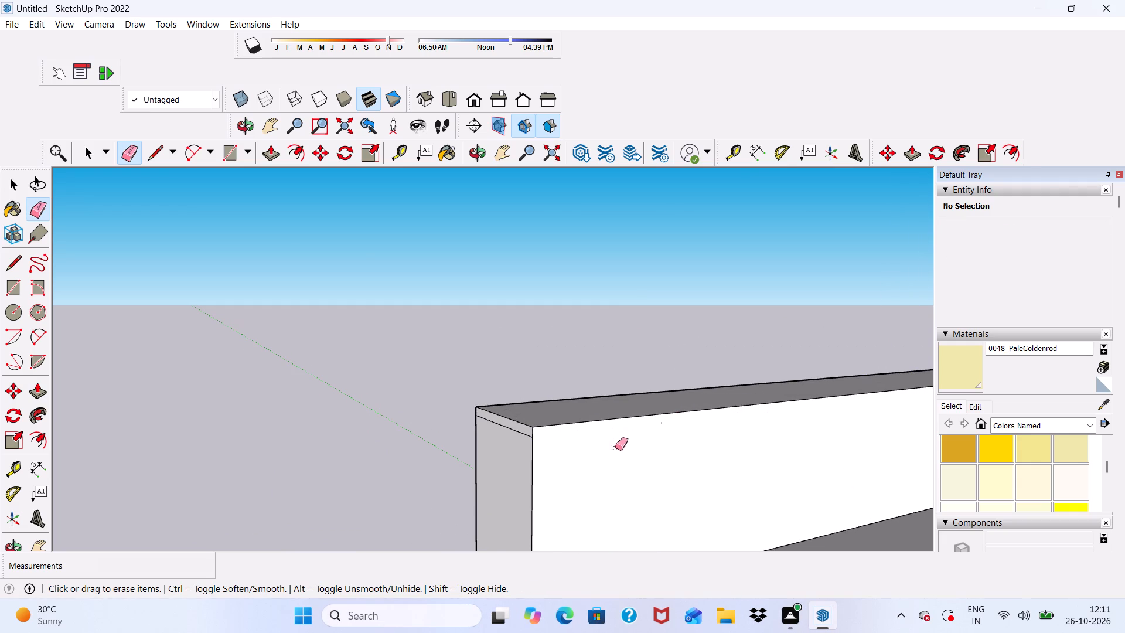
{"action": "scroll", "coordinate": [603, 446], "scroll_direction": "down", "scroll_amount": 4}
{"action": "scroll", "coordinate": [527, 439], "scroll_direction": "up", "scroll_amount": 13}
{"action": "left_click_drag", "start_coordinate": [537, 440], "coordinate": [540, 457]}
Erase the horizontal and vertical seam edges on the strip's front face near the filled end block.
{"action": "middle_click_drag", "start_coordinate": [530, 444], "coordinate": [737, 452]}
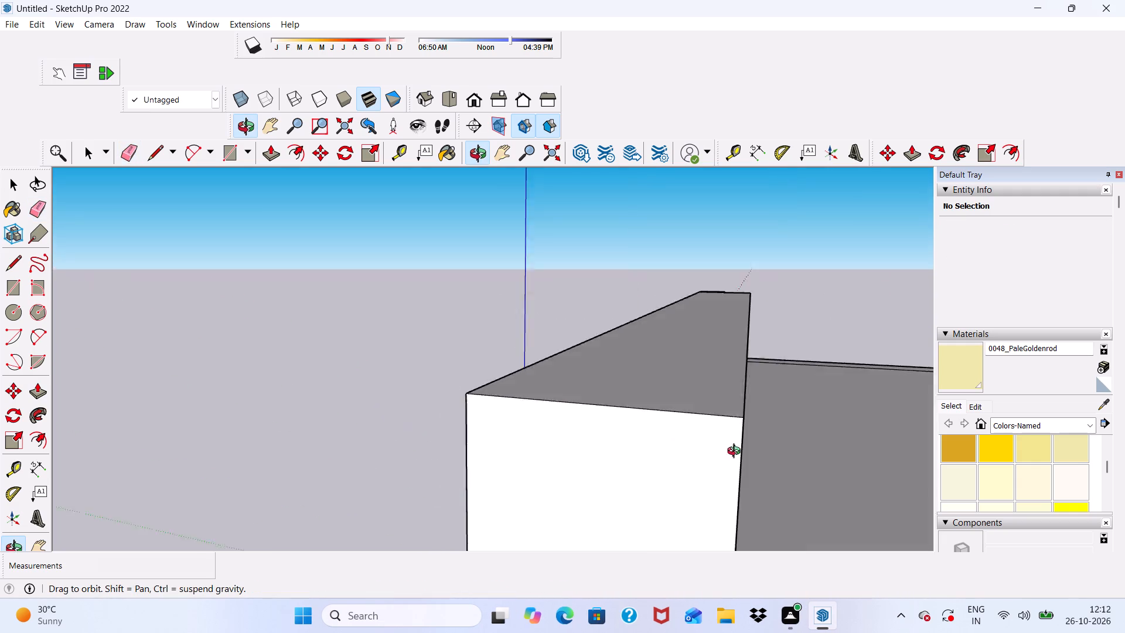
{"action": "middle_click_drag", "start_coordinate": [737, 452], "coordinate": [1082, 420]}
{"action": "left_click_drag", "start_coordinate": [484, 399], "coordinate": [485, 405]}
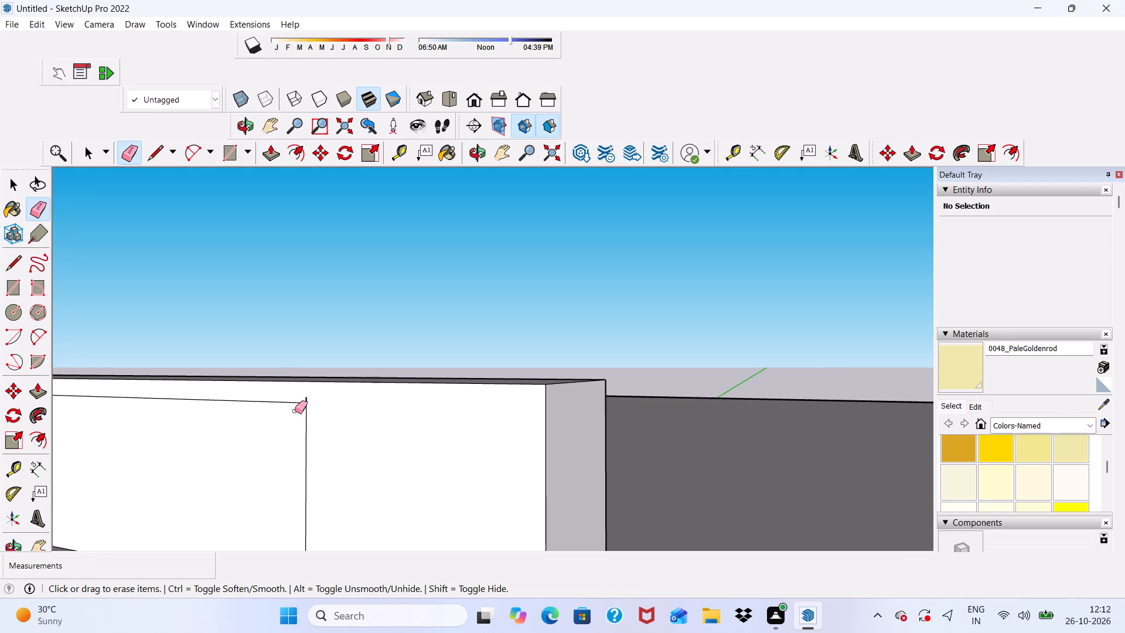
{"action": "left_click_drag", "start_coordinate": [293, 406], "coordinate": [306, 410]}
{"action": "left_click", "coordinate": [305, 405]}
{"action": "left_click", "coordinate": [303, 400]}
{"action": "left_click_drag", "start_coordinate": [305, 400], "coordinate": [311, 402]}
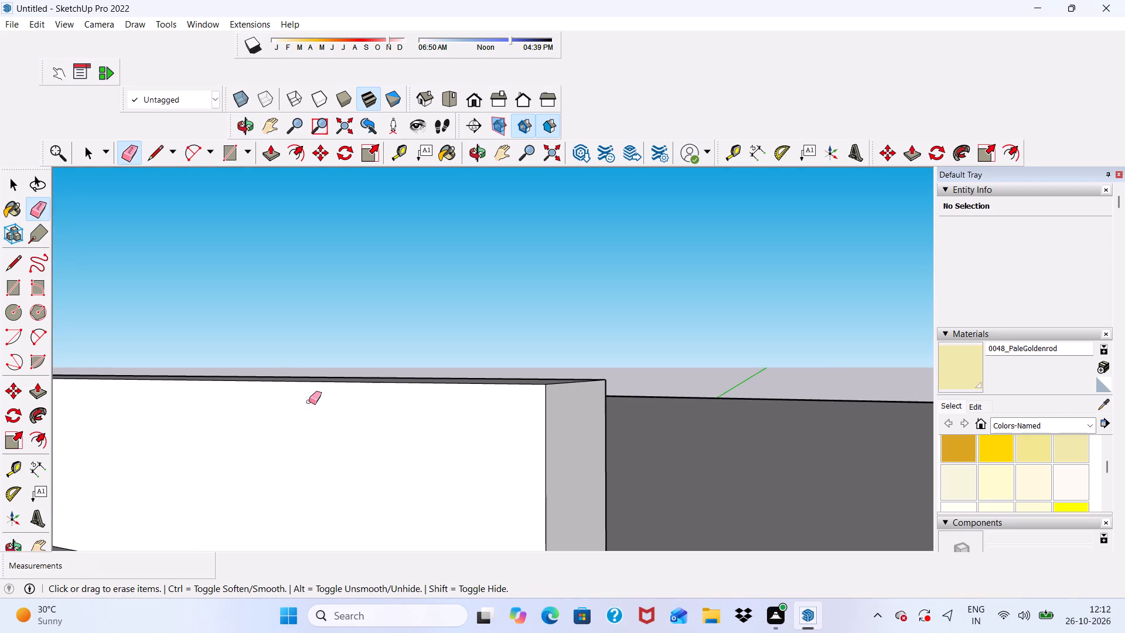
Erase the leftover seam edges on the strip's front face at the small end block above the ringed column.
{"action": "scroll", "coordinate": [304, 396], "scroll_direction": "down", "scroll_amount": 19}
{"action": "scroll", "coordinate": [216, 430], "scroll_direction": "up", "scroll_amount": 7}
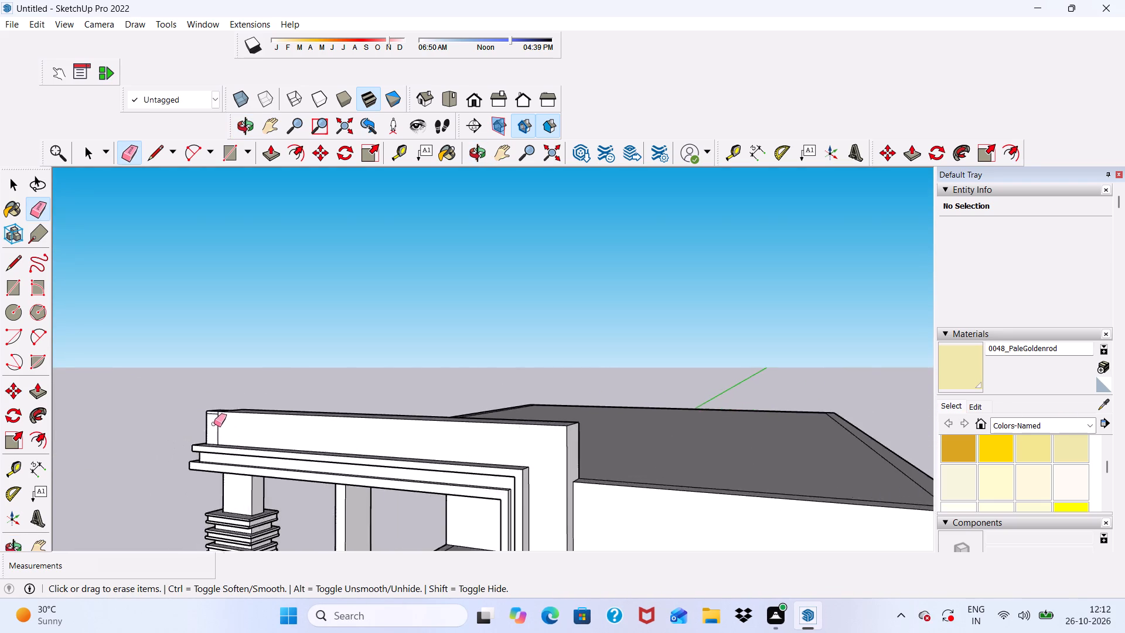
{"action": "scroll", "coordinate": [214, 424], "scroll_direction": "up", "scroll_amount": 19}
{"action": "left_click_drag", "start_coordinate": [219, 407], "coordinate": [261, 484]}
{"action": "left_click", "coordinate": [262, 486]}
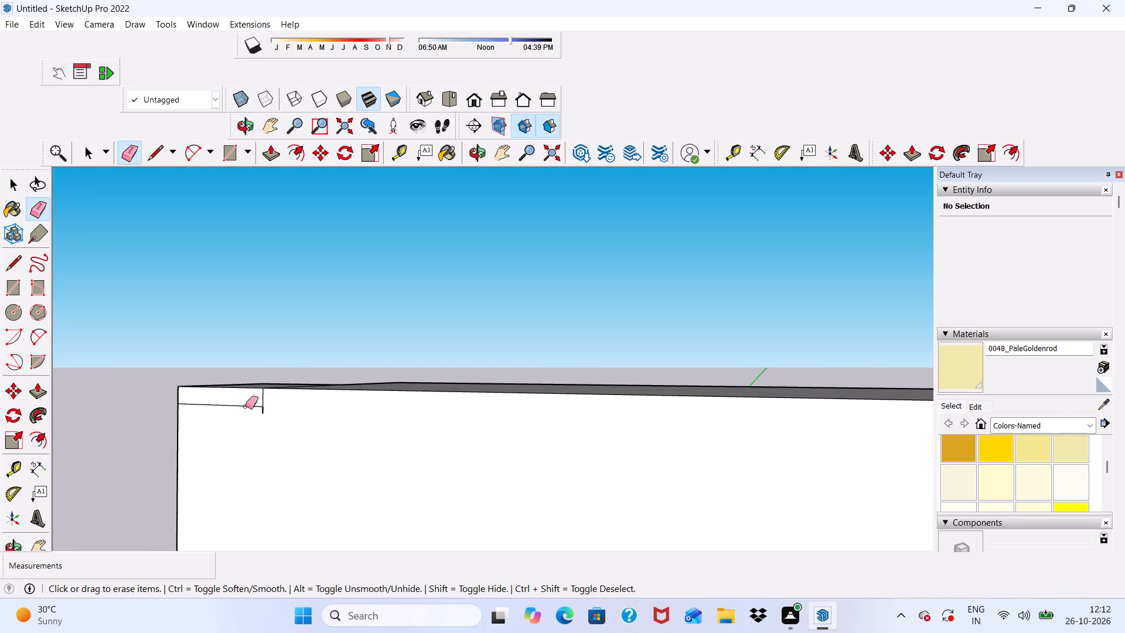
{"action": "left_click_drag", "start_coordinate": [246, 404], "coordinate": [269, 415]}
{"action": "left_click_drag", "start_coordinate": [262, 391], "coordinate": [258, 410]}
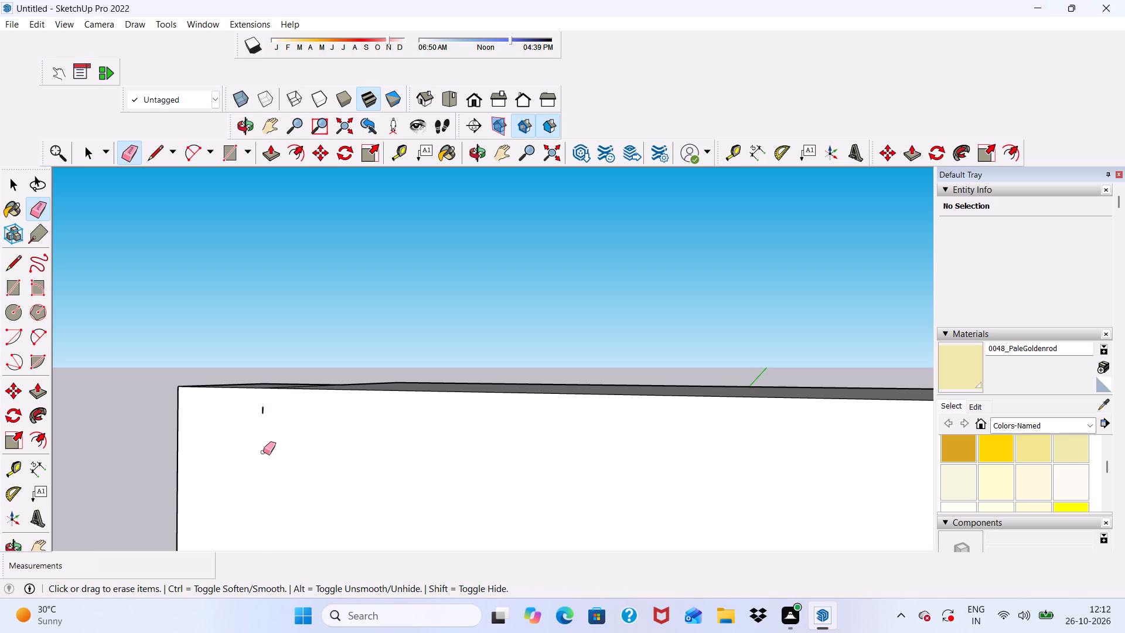
{"action": "left_click_drag", "start_coordinate": [264, 401], "coordinate": [265, 420]}
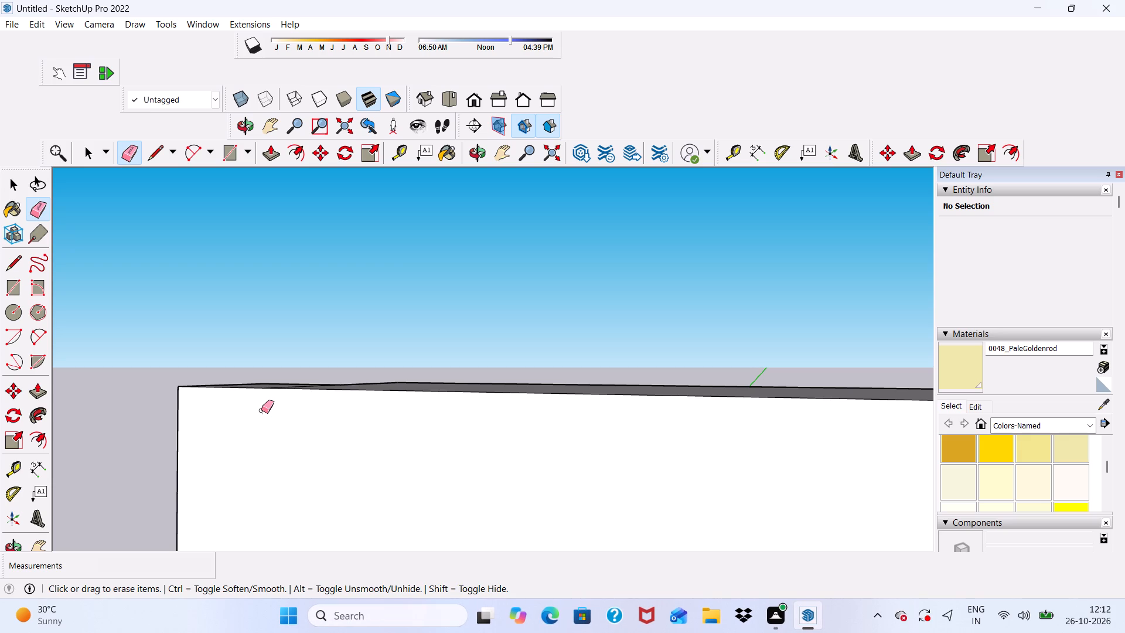
{"action": "scroll", "coordinate": [296, 489], "scroll_direction": "down", "scroll_amount": 9}
{"action": "middle_click_drag", "start_coordinate": [306, 421], "coordinate": [682, 526]}
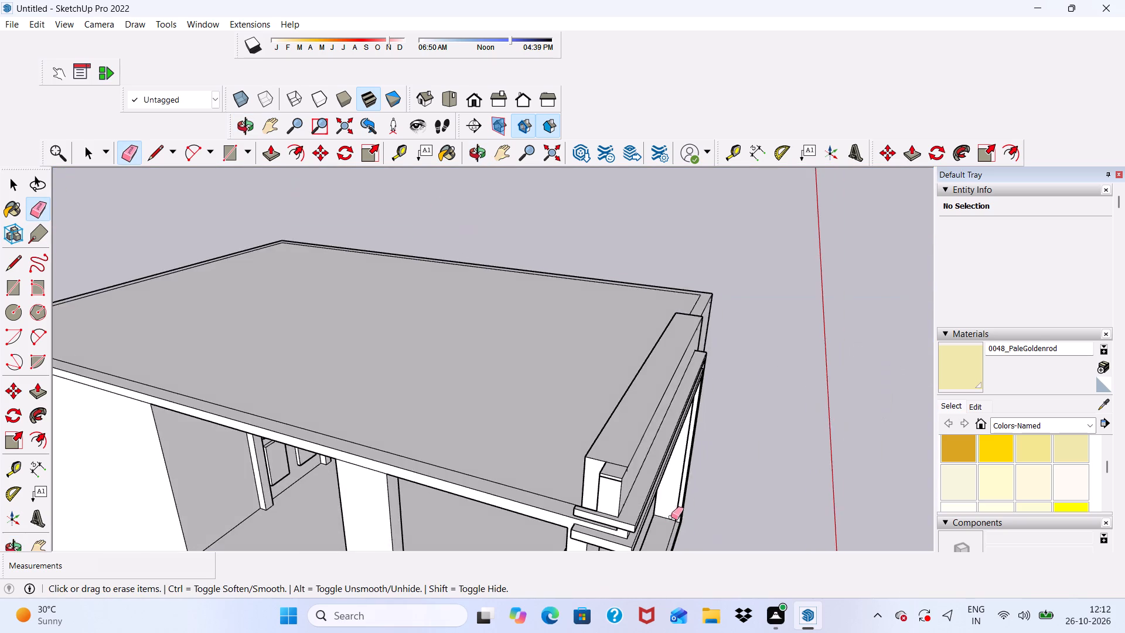
Erase the tiny remaining edge stub on the raised strip's front face near the small end block.
{"action": "scroll", "coordinate": [595, 503], "scroll_direction": "up", "scroll_amount": 11}
{"action": "left_click_drag", "start_coordinate": [524, 486], "coordinate": [523, 503]}
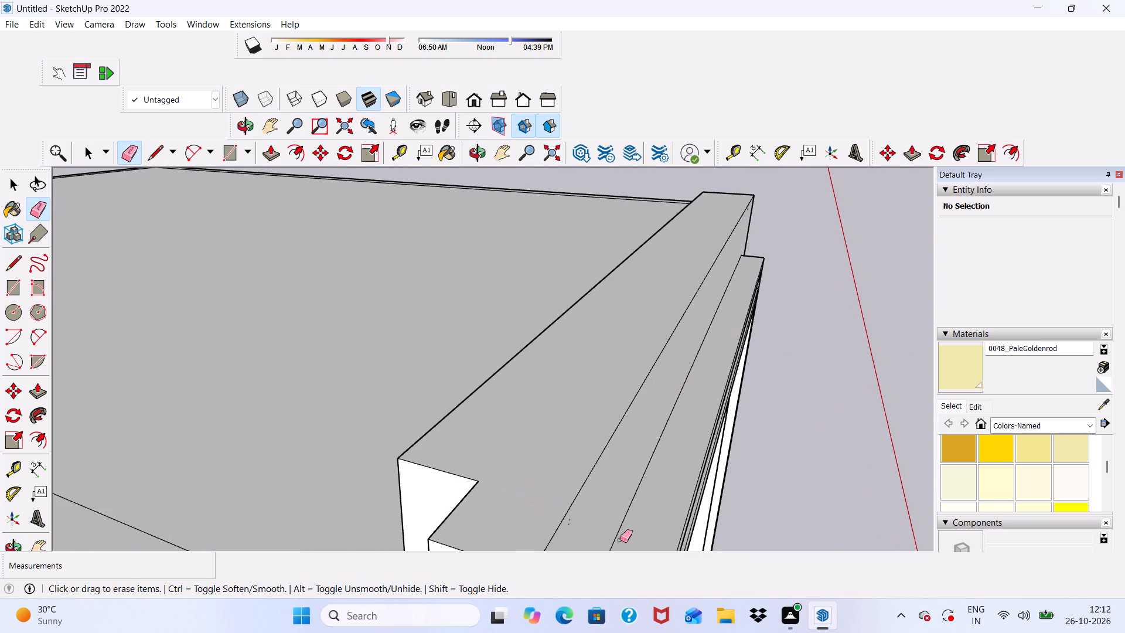
{"action": "scroll", "coordinate": [582, 525], "scroll_direction": "up", "scroll_amount": 3}
{"action": "left_click_drag", "start_coordinate": [561, 527], "coordinate": [560, 533]}
{"action": "left_click", "coordinate": [565, 519]}
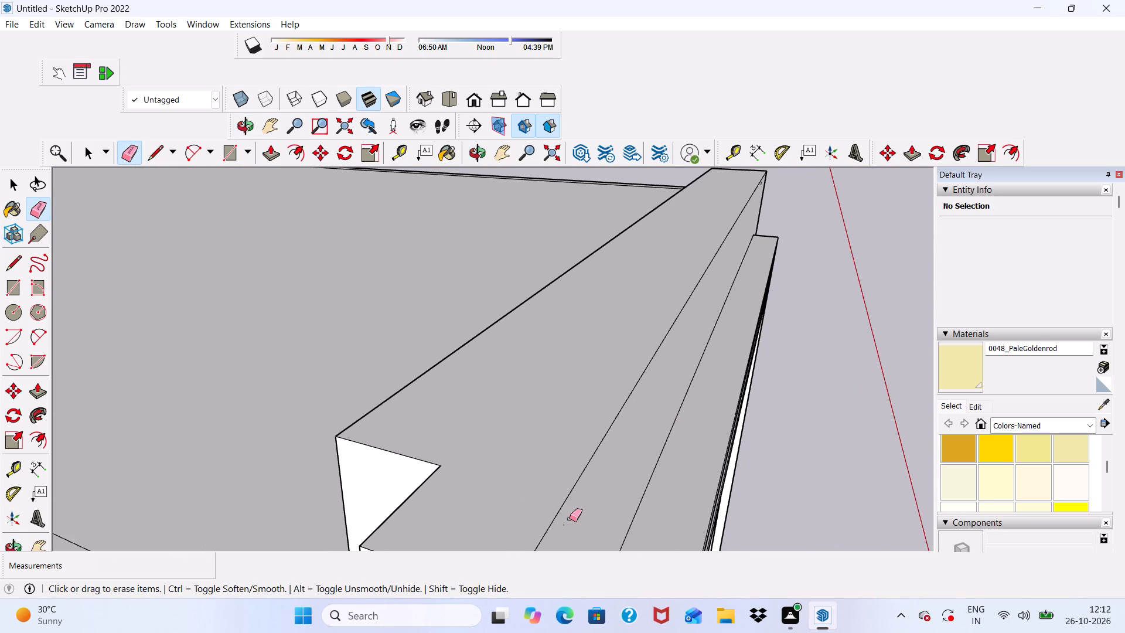
{"action": "left_click", "coordinate": [570, 519]}
{"action": "left_click_drag", "start_coordinate": [570, 519], "coordinate": [564, 527]}
{"action": "left_click_drag", "start_coordinate": [564, 523], "coordinate": [564, 528]}
{"action": "scroll", "coordinate": [507, 430], "scroll_direction": "down", "scroll_amount": 4}
Push/pull the recessed 2 ft² end face of the raised strip above the ringed column out 9", flush with the end block.
{"action": "middle_click_drag", "start_coordinate": [519, 419], "coordinate": [789, 347]}
{"action": "left_click_drag", "start_coordinate": [696, 349], "coordinate": [789, 347]}
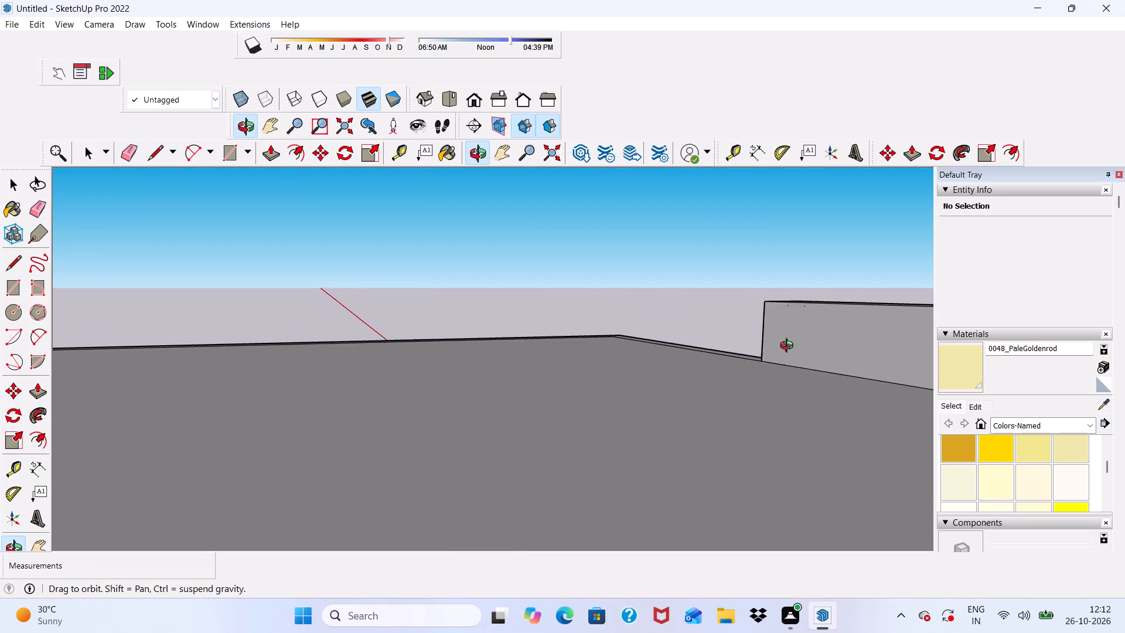
{"action": "middle_click_drag", "start_coordinate": [789, 347], "coordinate": [787, 345]}
{"action": "left_click_drag", "start_coordinate": [789, 347], "coordinate": [803, 359]}
{"action": "key", "text": "space"}
{"action": "scroll", "coordinate": [550, 360], "scroll_direction": "down", "scroll_amount": 6}
{"action": "scroll", "coordinate": [861, 362], "scroll_direction": "up", "scroll_amount": 5}
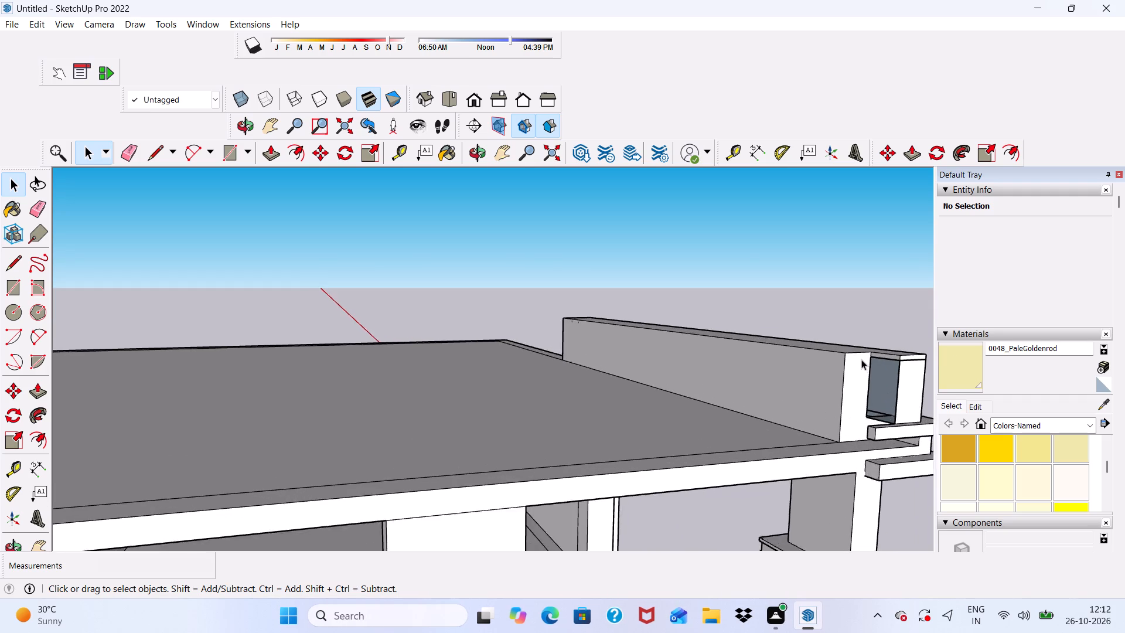
{"action": "scroll", "coordinate": [861, 359], "scroll_direction": "up", "scroll_amount": 4}
{"action": "left_click", "coordinate": [857, 373]}
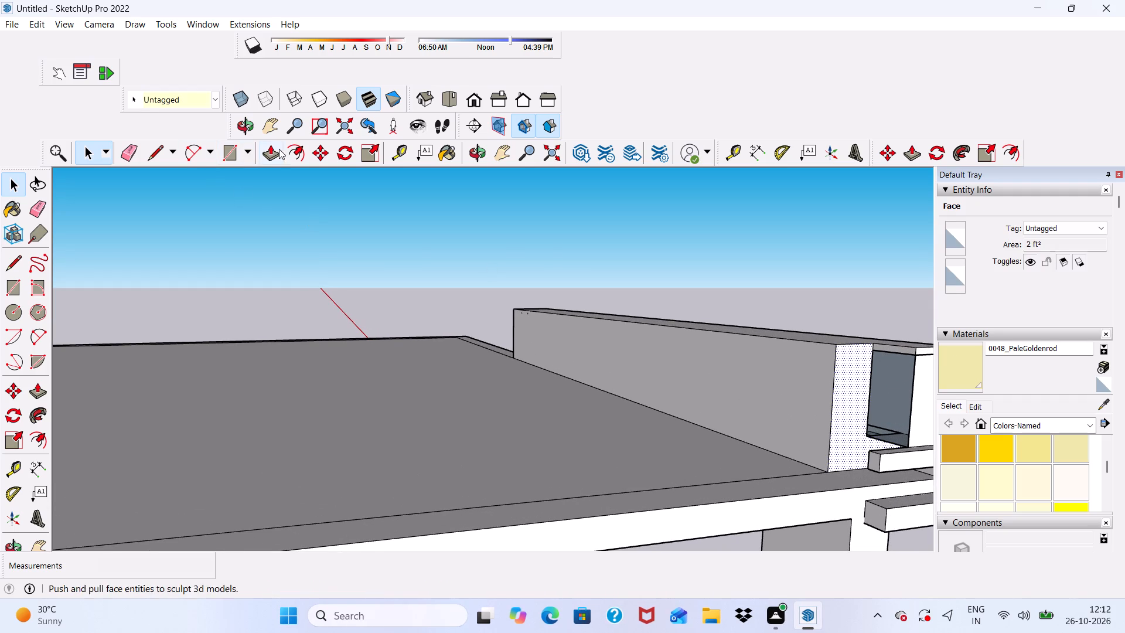
{"action": "left_click", "coordinate": [268, 152]}
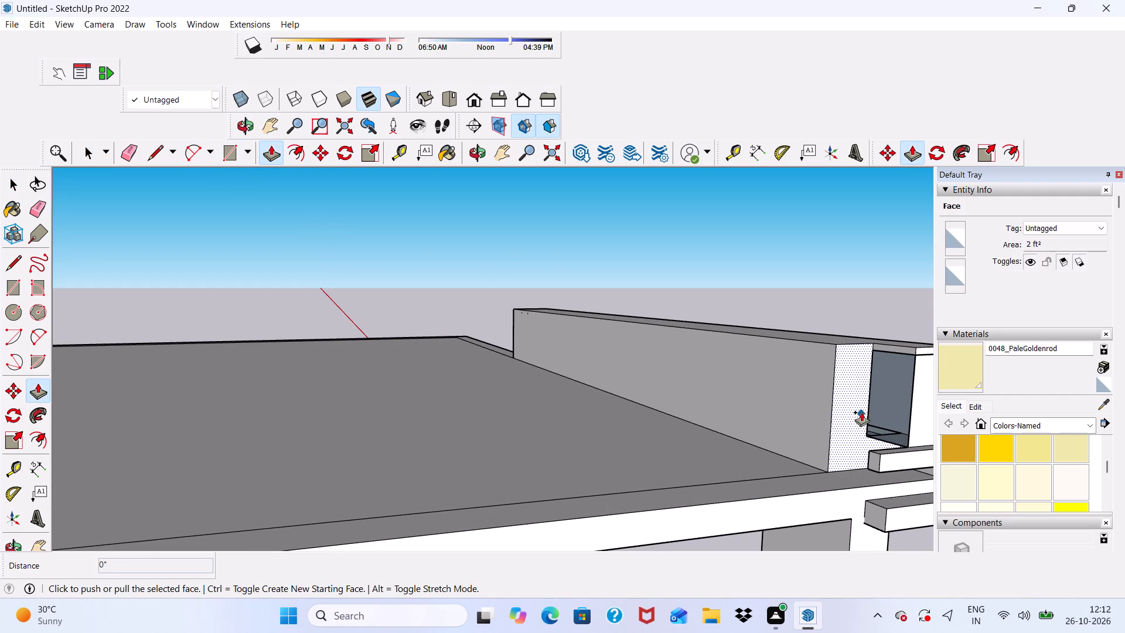
{"action": "left_click", "coordinate": [856, 406]}
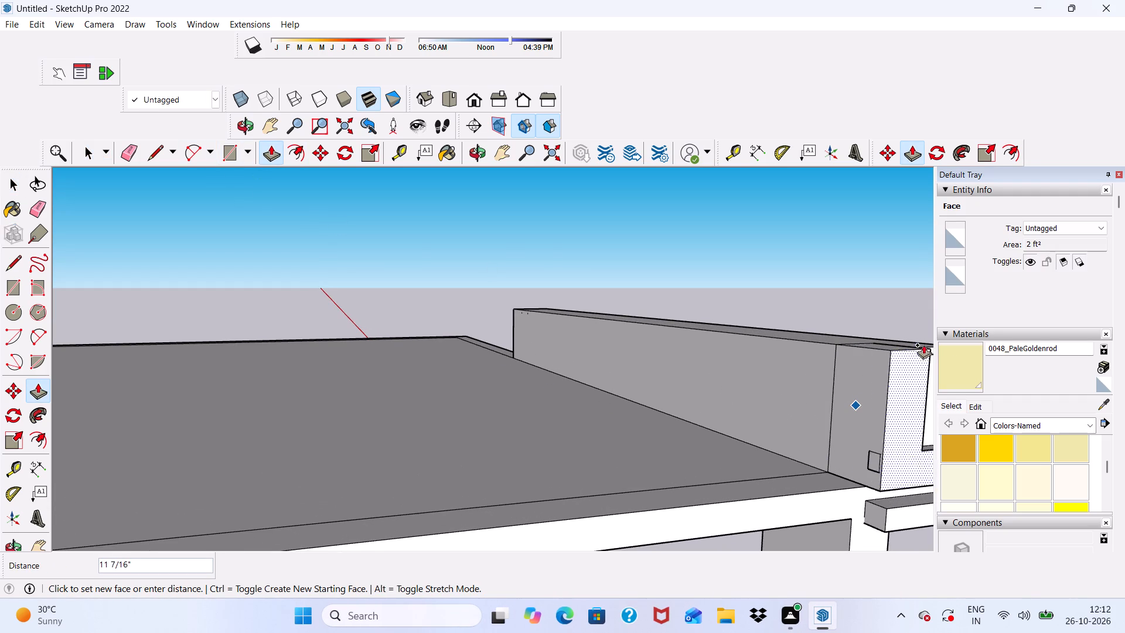
{"action": "scroll", "coordinate": [902, 352], "scroll_direction": "down", "scroll_amount": 2}
{"action": "middle_click_drag", "start_coordinate": [885, 359], "coordinate": [730, 394]}
{"action": "scroll", "coordinate": [731, 383], "scroll_direction": "up", "scroll_amount": 1}
{"action": "scroll", "coordinate": [727, 352], "scroll_direction": "down", "scroll_amount": 5}
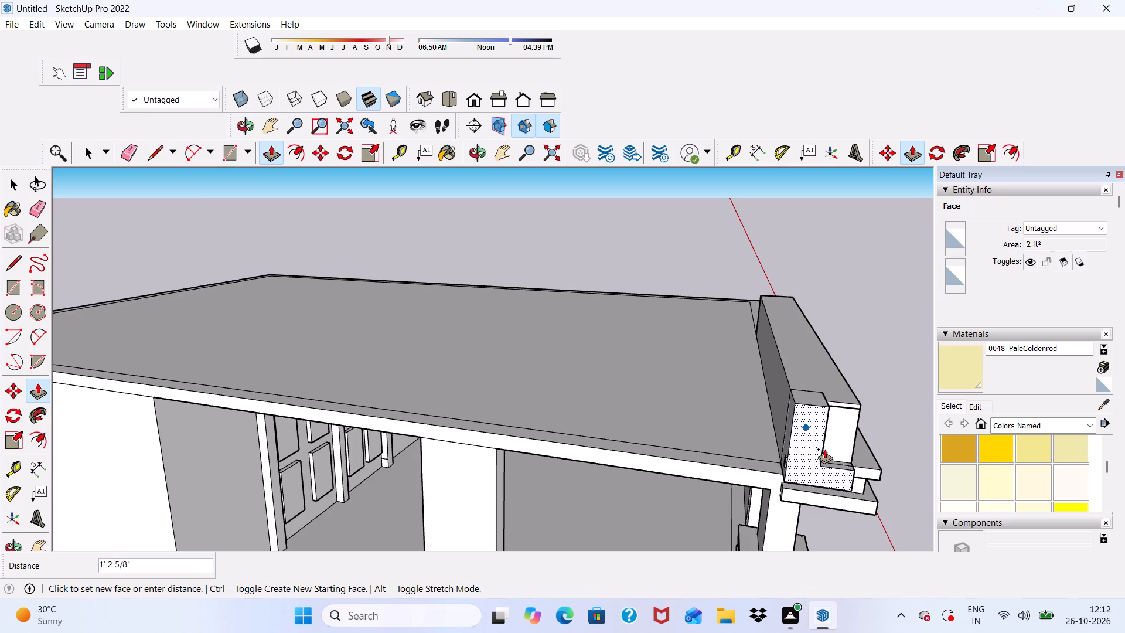
{"action": "scroll", "coordinate": [837, 418], "scroll_direction": "up", "scroll_amount": 5}
{"action": "left_click", "coordinate": [826, 398]}
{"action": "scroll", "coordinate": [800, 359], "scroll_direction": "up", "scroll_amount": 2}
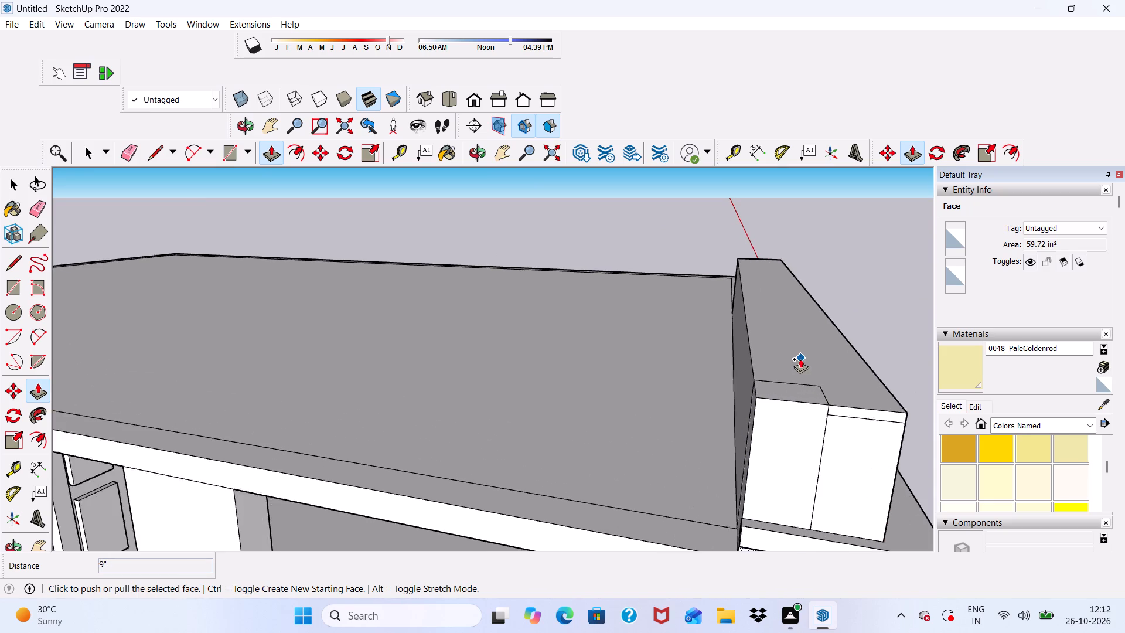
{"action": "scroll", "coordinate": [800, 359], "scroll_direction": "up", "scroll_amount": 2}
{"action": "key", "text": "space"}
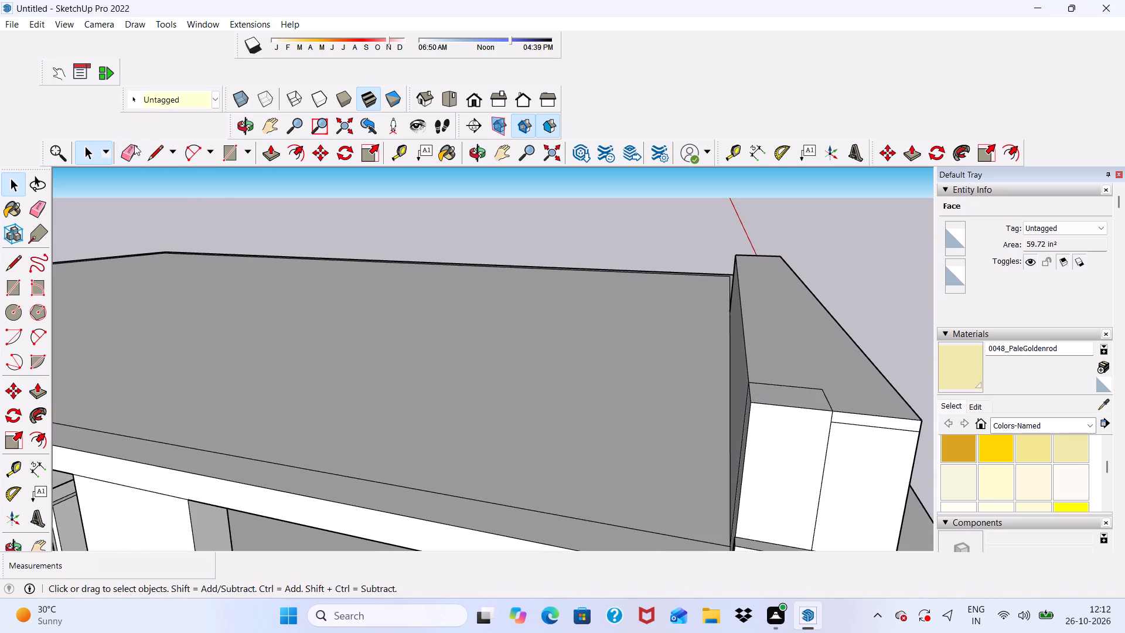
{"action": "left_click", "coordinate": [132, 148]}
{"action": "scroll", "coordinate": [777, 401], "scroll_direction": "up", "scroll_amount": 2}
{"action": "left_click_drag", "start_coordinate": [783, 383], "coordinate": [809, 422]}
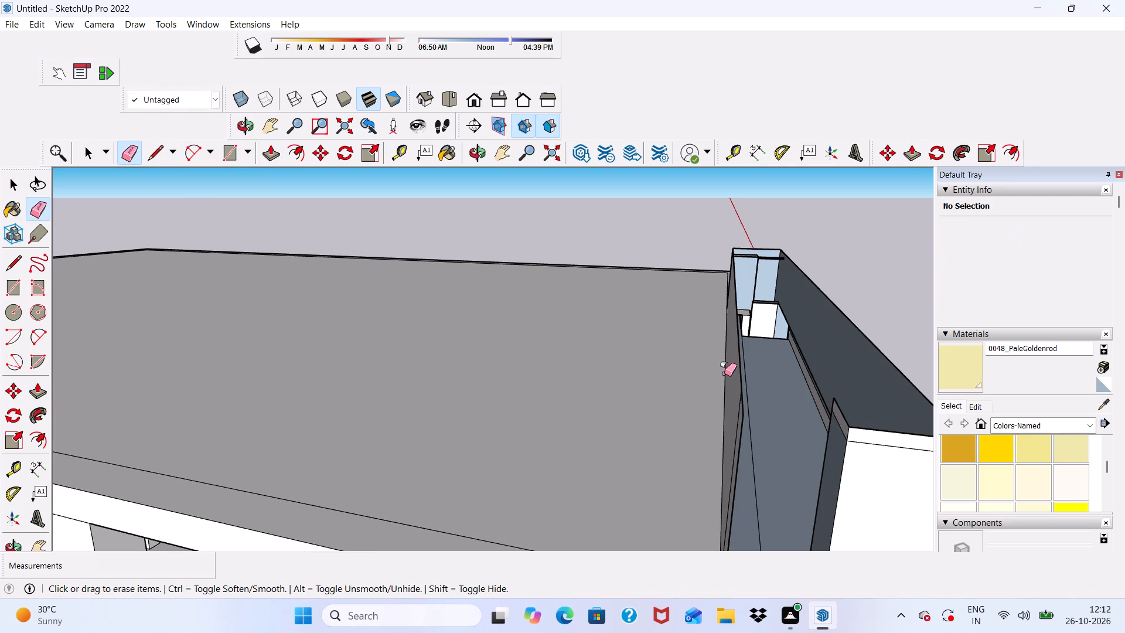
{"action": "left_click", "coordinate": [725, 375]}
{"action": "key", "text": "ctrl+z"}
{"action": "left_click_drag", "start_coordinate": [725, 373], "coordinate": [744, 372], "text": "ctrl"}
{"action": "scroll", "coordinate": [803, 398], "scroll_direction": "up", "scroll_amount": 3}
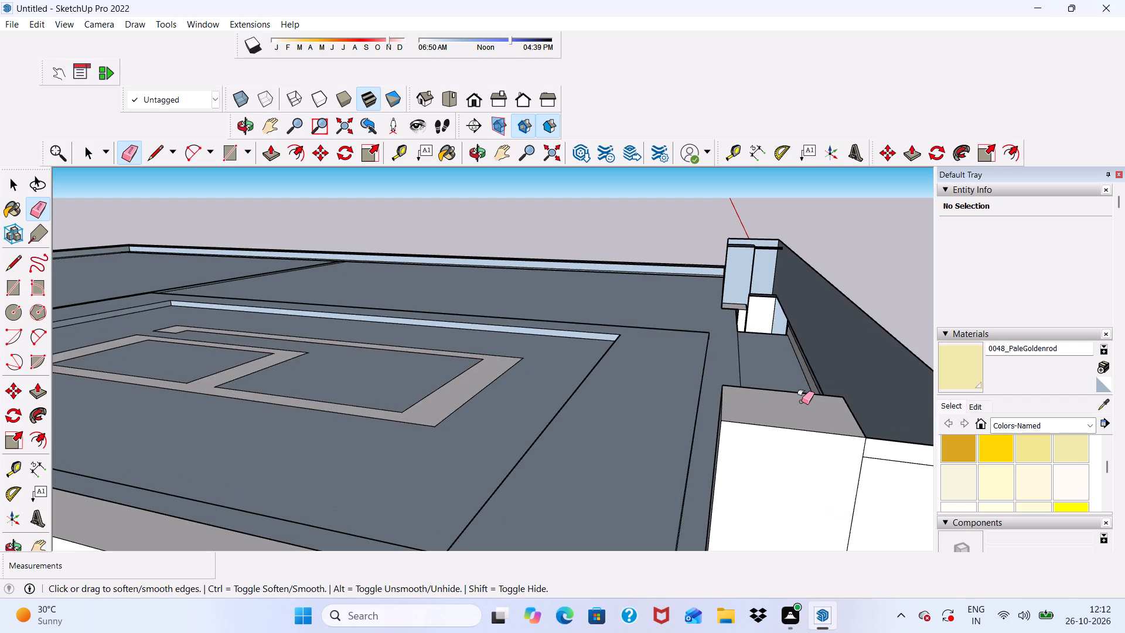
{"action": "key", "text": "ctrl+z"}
Erase the seam edges on the strip's top and end faces around the extended end above the ringed column.
{"action": "scroll", "coordinate": [800, 400], "scroll_direction": "up", "scroll_amount": 2}
{"action": "left_click_drag", "start_coordinate": [800, 388], "coordinate": [802, 396]}
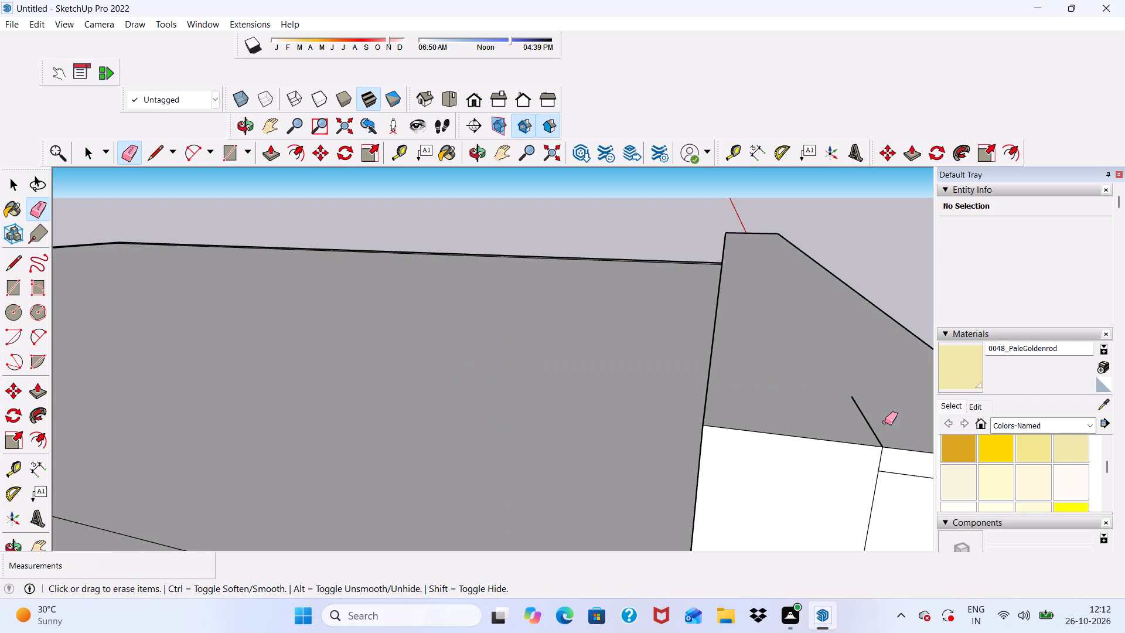
{"action": "left_click_drag", "start_coordinate": [874, 426], "coordinate": [865, 427]}
{"action": "scroll", "coordinate": [883, 464], "scroll_direction": "up", "scroll_amount": 3}
{"action": "left_click_drag", "start_coordinate": [882, 461], "coordinate": [898, 478]}
{"action": "scroll", "coordinate": [776, 404], "scroll_direction": "down", "scroll_amount": 5}
{"action": "scroll", "coordinate": [628, 382], "scroll_direction": "down", "scroll_amount": 6}
Erase the vertical seam edge on the strip's rear face next to the extended end.
{"action": "middle_click_drag", "start_coordinate": [637, 413], "coordinate": [922, 388]}
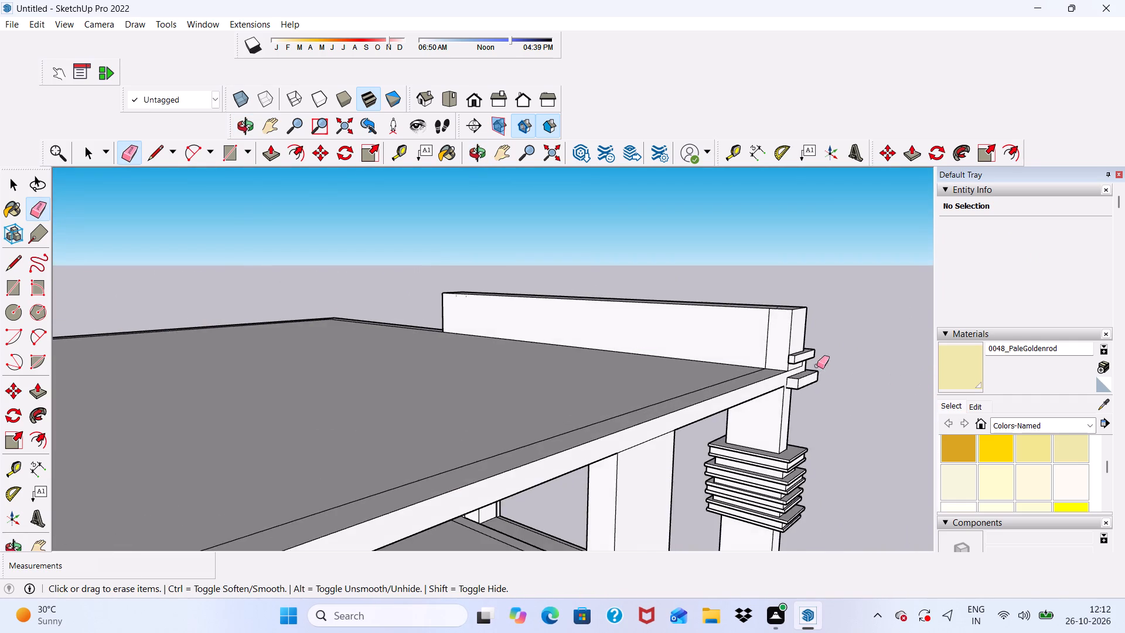
{"action": "scroll", "coordinate": [794, 322], "scroll_direction": "up", "scroll_amount": 9}
{"action": "left_click_drag", "start_coordinate": [769, 349], "coordinate": [799, 363]}
{"action": "middle_click_drag", "start_coordinate": [820, 313], "coordinate": [786, 374]}
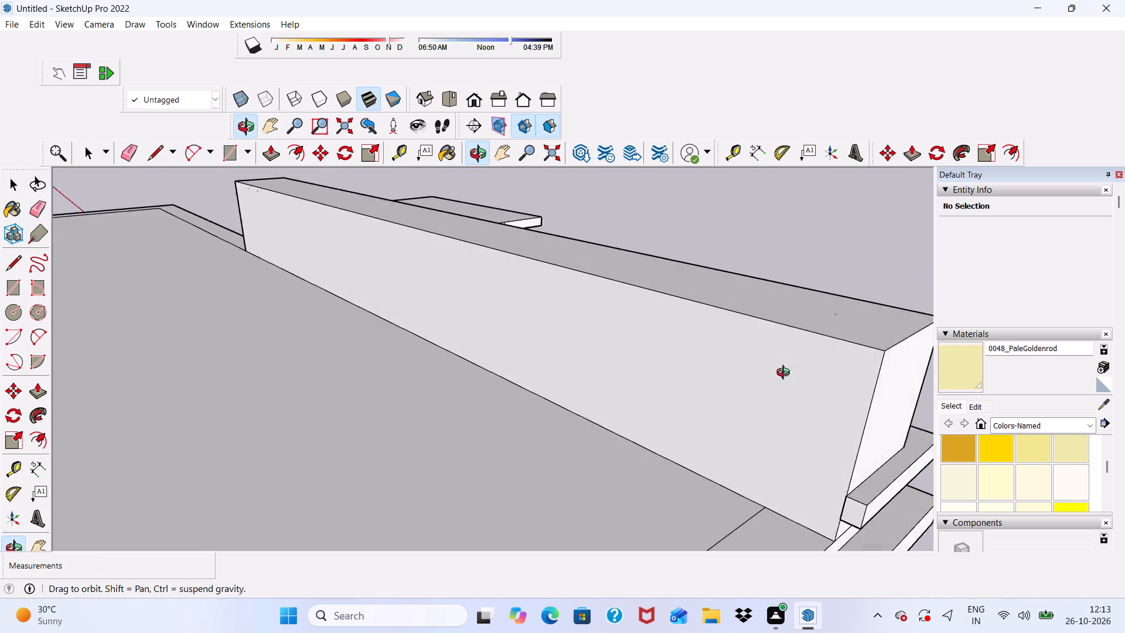
{"action": "middle_click_drag", "start_coordinate": [786, 374], "coordinate": [767, 387]}
Erase the tiny stray edge stubs on the strip's top face and at the far end of its rear face.
{"action": "left_click_drag", "start_coordinate": [848, 329], "coordinate": [850, 340]}
{"action": "scroll", "coordinate": [680, 335], "scroll_direction": "down", "scroll_amount": 7}
{"action": "middle_click_drag", "start_coordinate": [647, 331], "coordinate": [656, 363]}
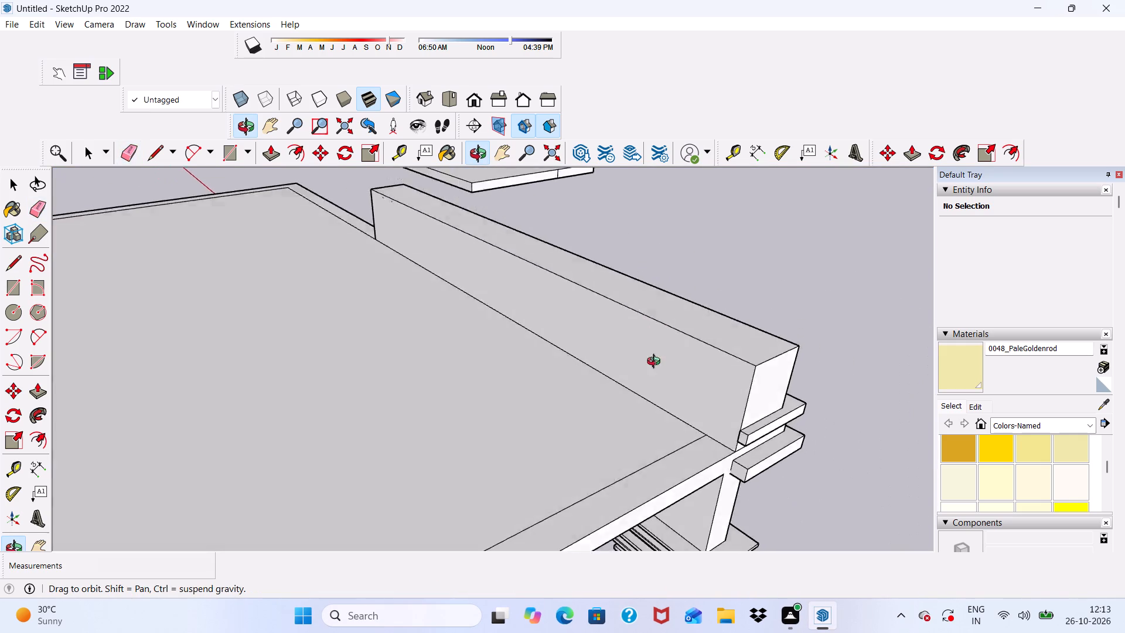
{"action": "middle_click_drag", "start_coordinate": [656, 363], "coordinate": [641, 302]}
{"action": "scroll", "coordinate": [396, 232], "scroll_direction": "up", "scroll_amount": 3}
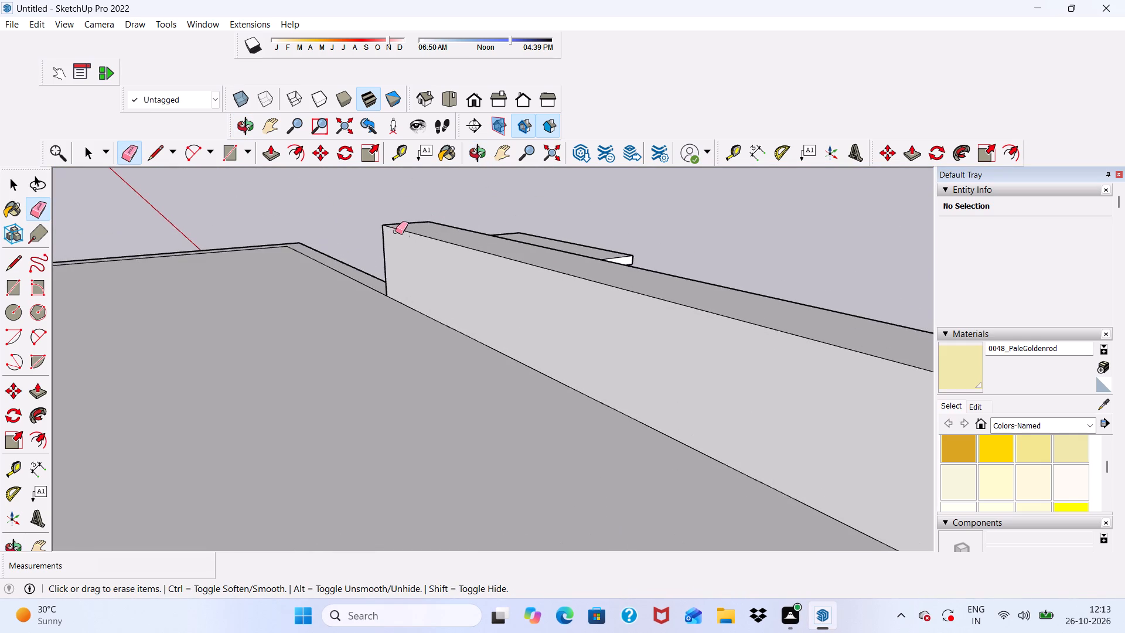
{"action": "scroll", "coordinate": [396, 232], "scroll_direction": "up", "scroll_amount": 11}
{"action": "left_click_drag", "start_coordinate": [399, 240], "coordinate": [424, 251]}
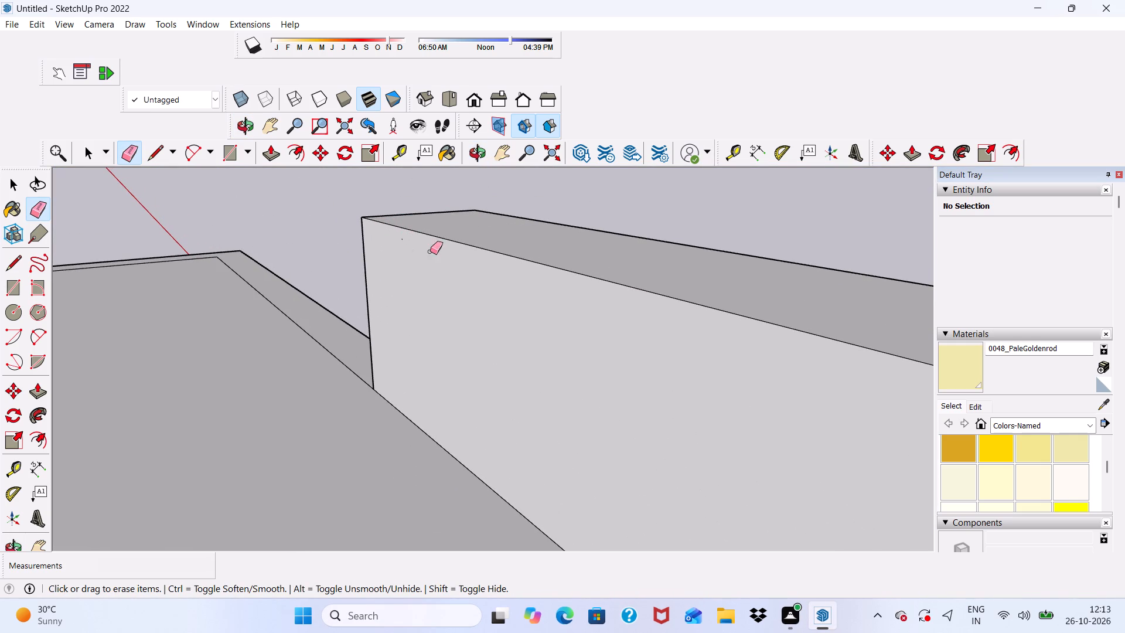
{"action": "left_click_drag", "start_coordinate": [398, 234], "coordinate": [425, 253]}
{"action": "left_click_drag", "start_coordinate": [430, 254], "coordinate": [440, 294]}
{"action": "scroll", "coordinate": [430, 302], "scroll_direction": "down", "scroll_amount": 2}
{"action": "key", "text": "space"}
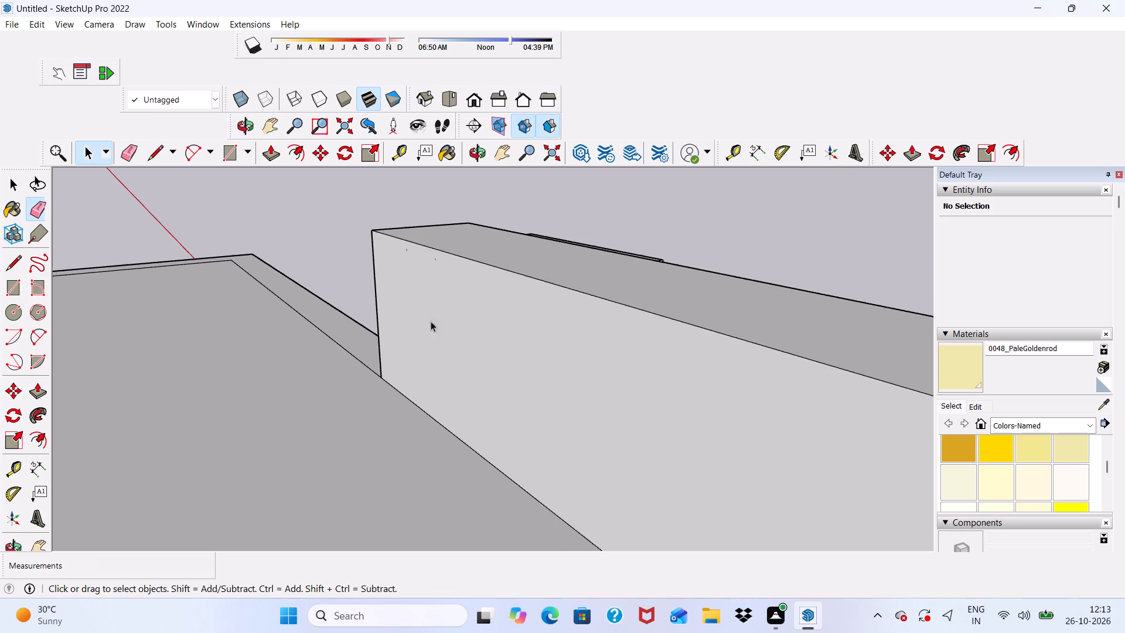
Inspect the balcony front and the raised roof strip from the front and both ends for leftover edges.
{"action": "scroll", "coordinate": [431, 321], "scroll_direction": "down", "scroll_amount": 15}
{"action": "middle_click_drag", "start_coordinate": [305, 420], "coordinate": [0, 435]}
{"action": "scroll", "coordinate": [721, 382], "scroll_direction": "down", "scroll_amount": 1}
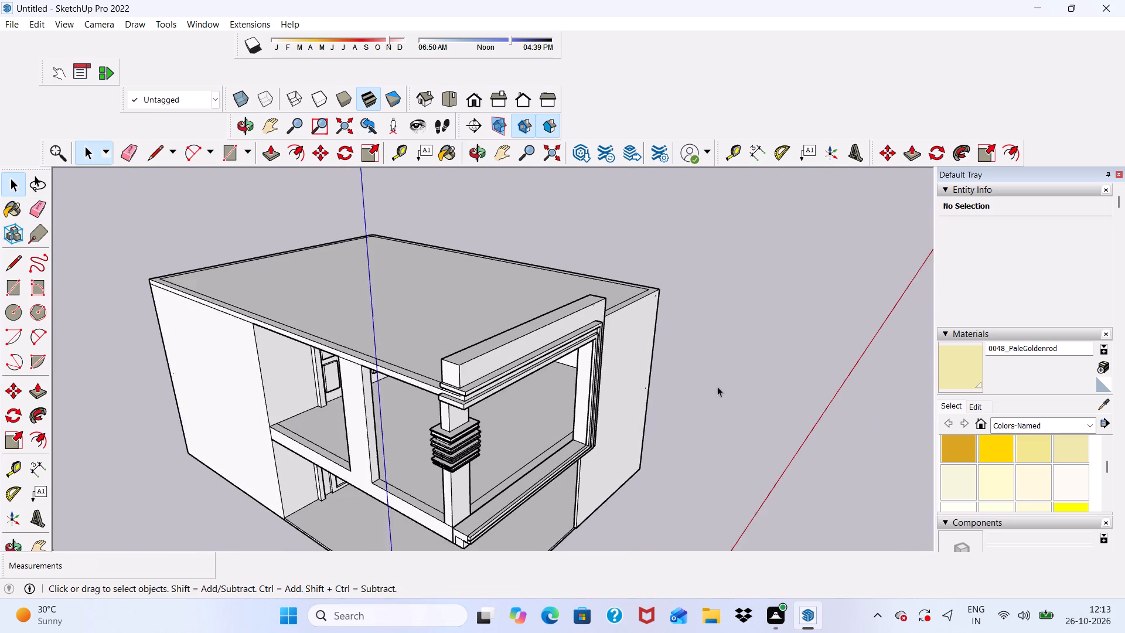
{"action": "middle_click_drag", "start_coordinate": [714, 387], "coordinate": [567, 377]}
{"action": "scroll", "coordinate": [475, 292], "scroll_direction": "up", "scroll_amount": 5}
{"action": "scroll", "coordinate": [496, 319], "scroll_direction": "down", "scroll_amount": 5}
{"action": "middle_click_drag", "start_coordinate": [639, 465], "coordinate": [590, 398]}
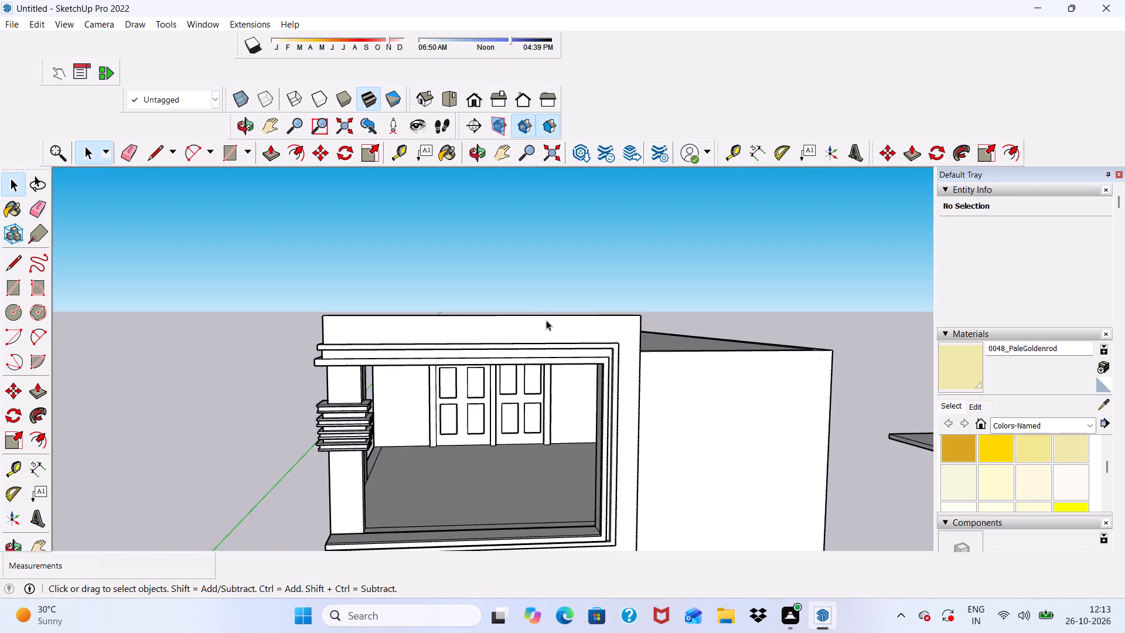
{"action": "scroll", "coordinate": [539, 311], "scroll_direction": "up", "scroll_amount": 5}
{"action": "scroll", "coordinate": [611, 353], "scroll_direction": "down", "scroll_amount": 5}
{"action": "scroll", "coordinate": [1124, 558], "scroll_direction": "down", "scroll_amount": 5}
{"action": "scroll", "coordinate": [840, 632], "scroll_direction": "down", "scroll_amount": 1}
{"action": "scroll", "coordinate": [264, 632], "scroll_direction": "up", "scroll_amount": 1}
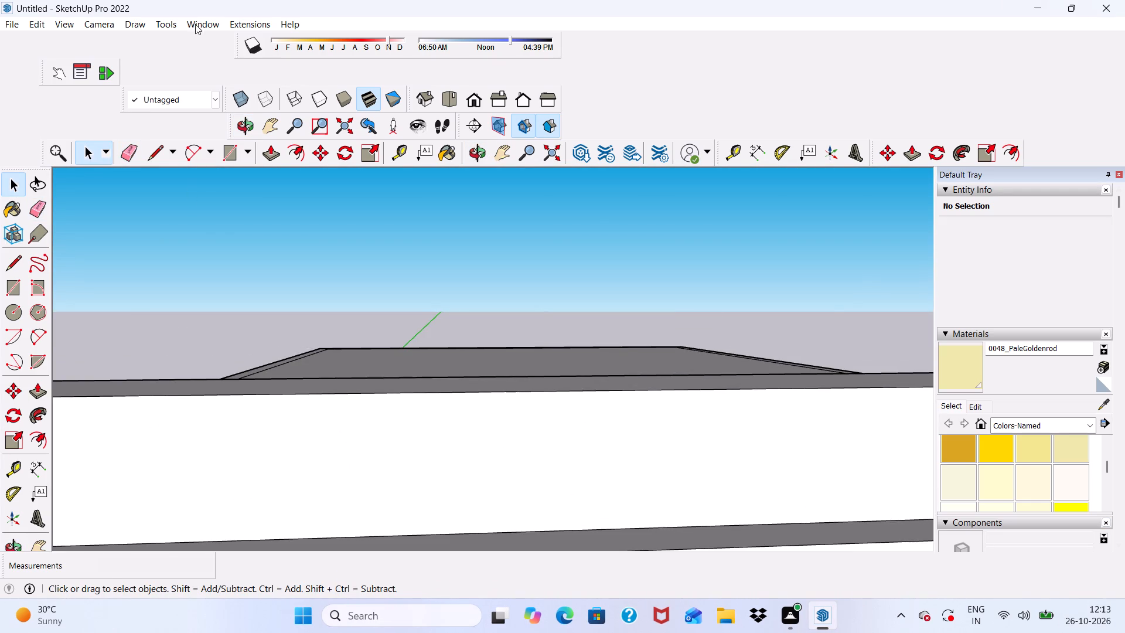
{"action": "scroll", "coordinate": [109, 151], "scroll_direction": "down", "scroll_amount": 4}
{"action": "scroll", "coordinate": [0, 120], "scroll_direction": "down", "scroll_amount": 3}
{"action": "scroll", "coordinate": [111, 165], "scroll_direction": "down", "scroll_amount": 1}
{"action": "scroll", "coordinate": [248, 348], "scroll_direction": "down", "scroll_amount": 5}
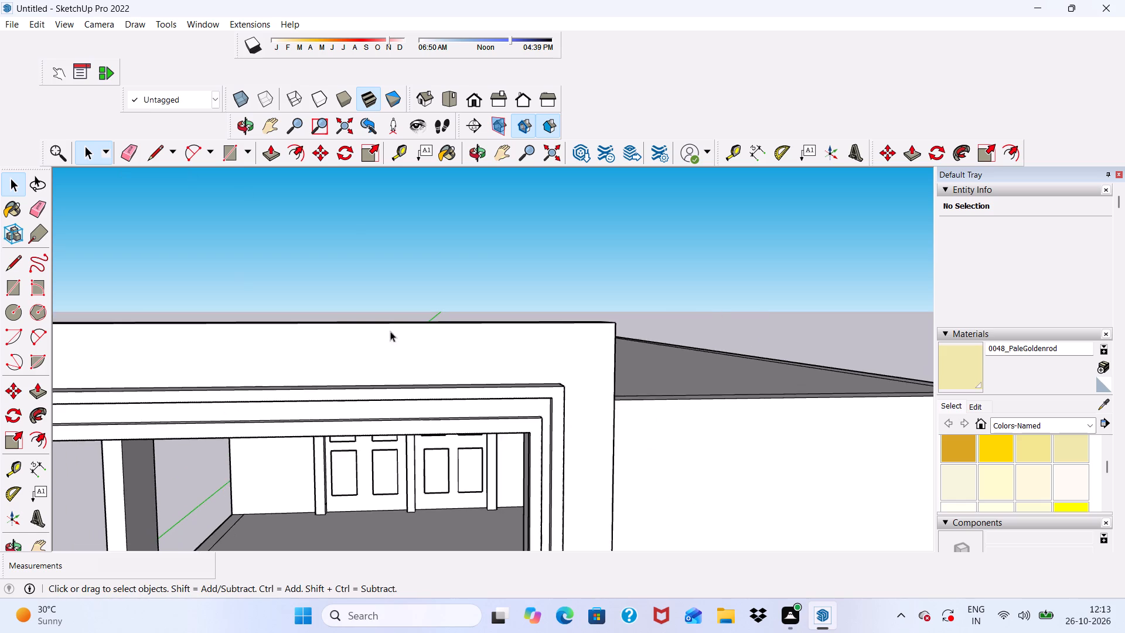
{"action": "scroll", "coordinate": [390, 331], "scroll_direction": "down", "scroll_amount": 5}
{"action": "middle_click_drag", "start_coordinate": [466, 365], "coordinate": [249, 393]}
{"action": "scroll", "coordinate": [284, 360], "scroll_direction": "up", "scroll_amount": 6}
{"action": "scroll", "coordinate": [362, 329], "scroll_direction": "up", "scroll_amount": 5}
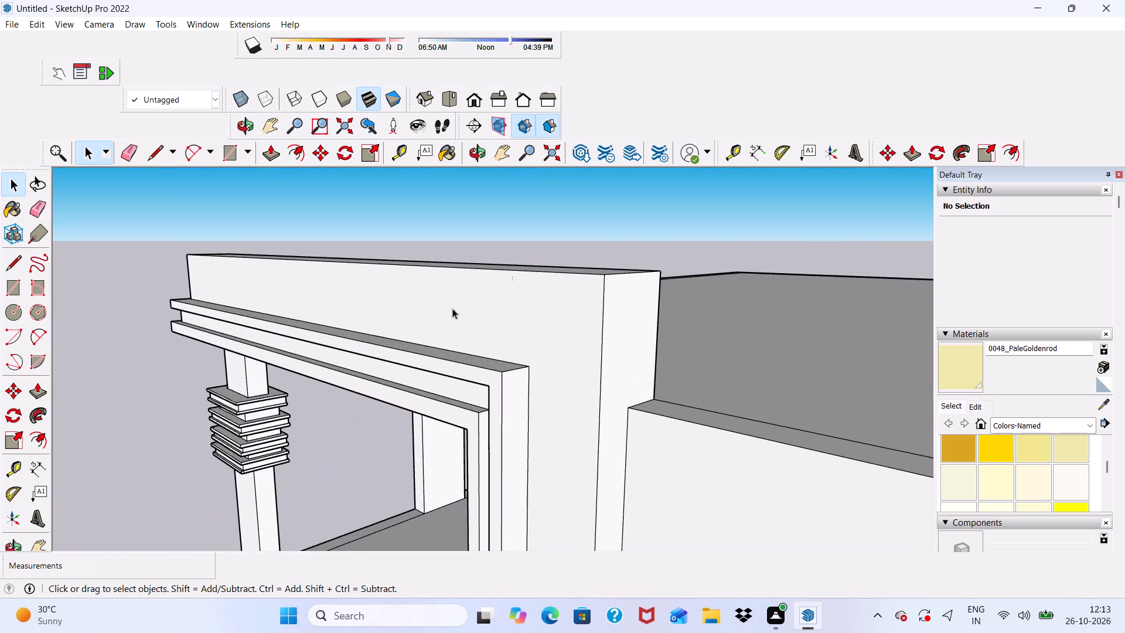
Push the strip's 37.72 ft² rear face in 8 7/8" toward the balcony front to make the strip thinner.
{"action": "scroll", "coordinate": [496, 308], "scroll_direction": "down", "scroll_amount": 2}
{"action": "middle_click_drag", "start_coordinate": [521, 313], "coordinate": [241, 357]}
{"action": "scroll", "coordinate": [258, 349], "scroll_direction": "up", "scroll_amount": 4}
{"action": "left_click", "coordinate": [265, 345]}
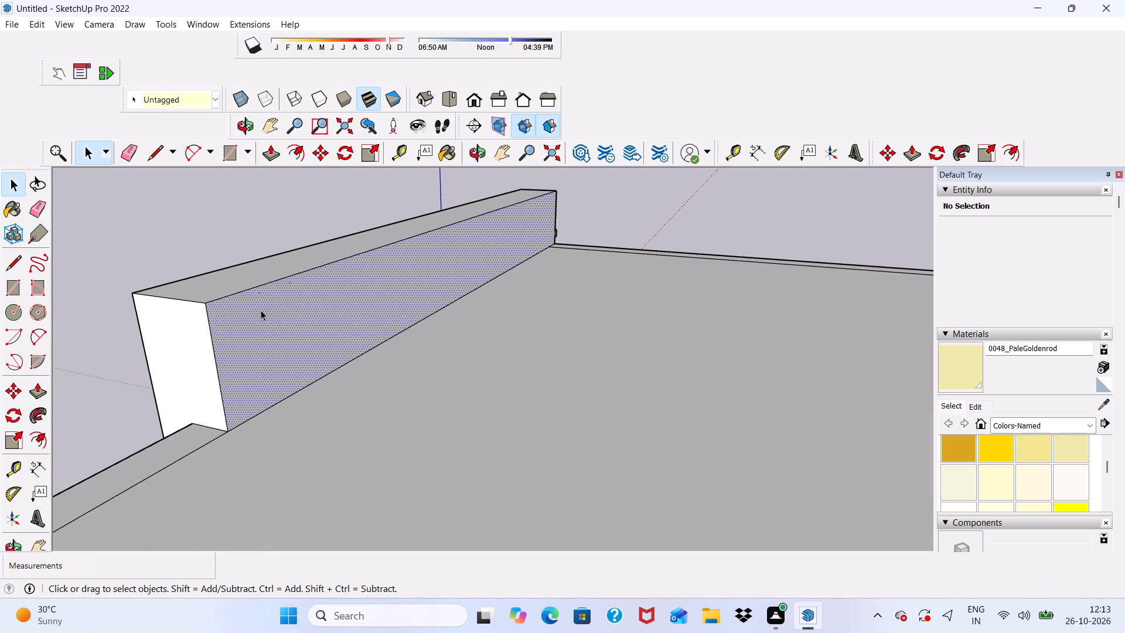
{"action": "left_click", "coordinate": [267, 153]}
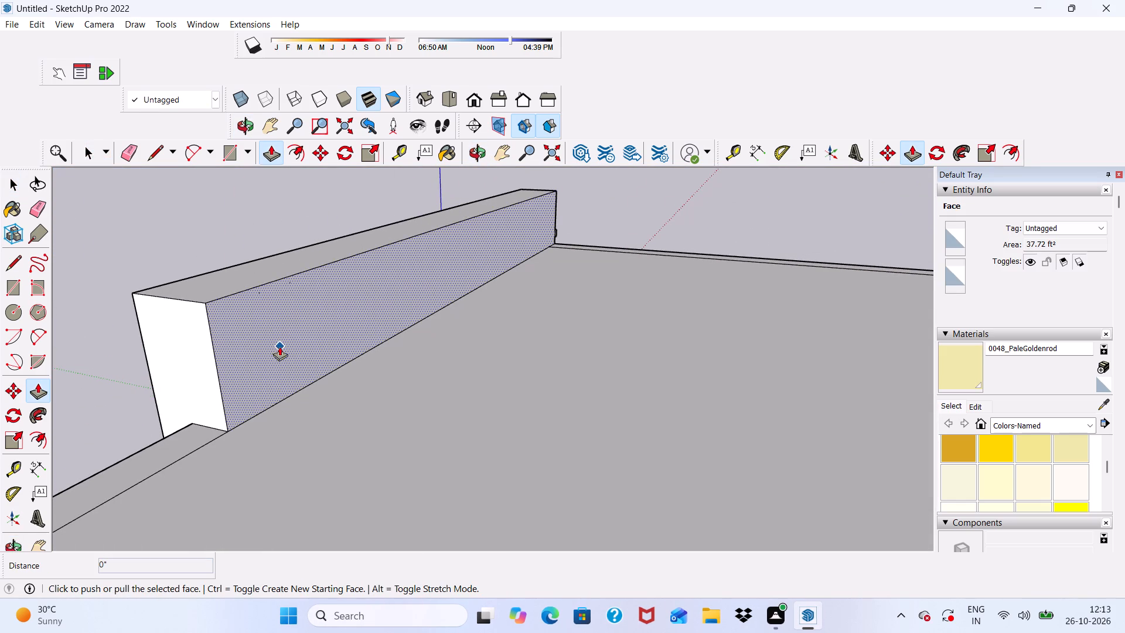
{"action": "left_click_drag", "start_coordinate": [272, 339], "coordinate": [246, 302]}
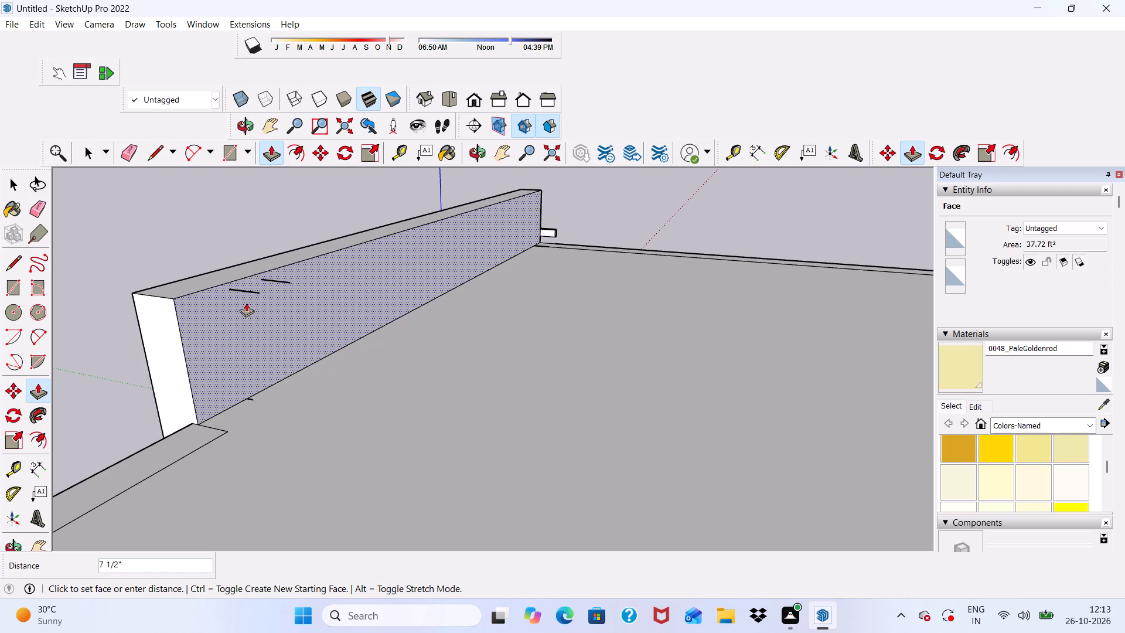
{"action": "left_click_drag", "start_coordinate": [246, 302], "coordinate": [242, 297]}
{"action": "scroll", "coordinate": [272, 360], "scroll_direction": "down", "scroll_amount": 4}
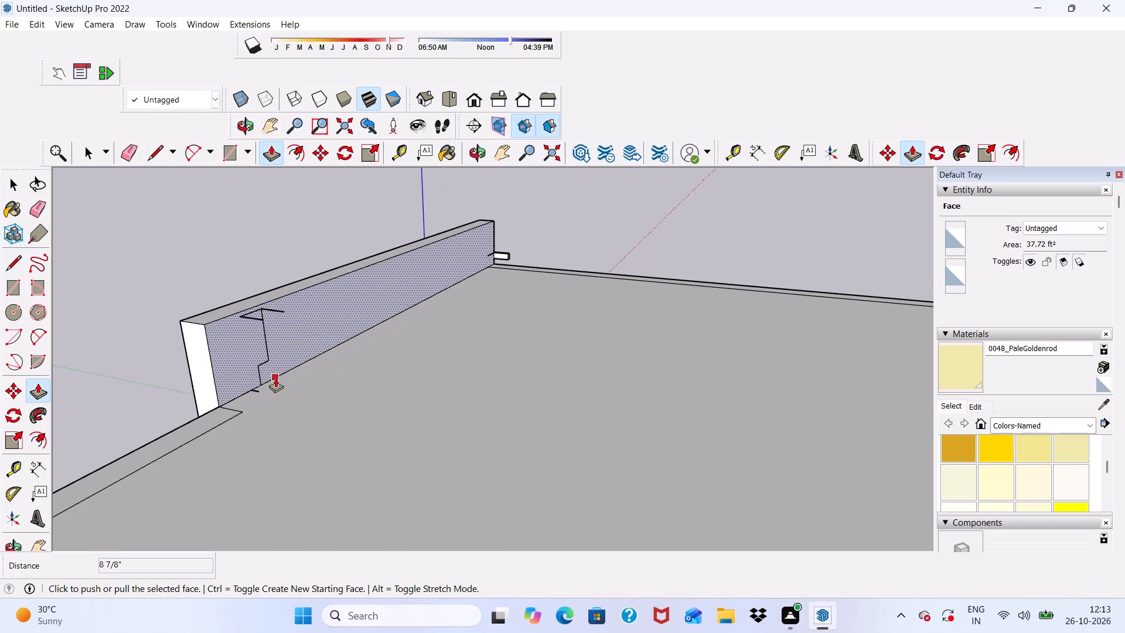
{"action": "type", "text": "n"}
{"action": "key", "text": "space"}
Erase the stray edges exposed on the thinned strip's rear face and the short stub on the roof at its base.
{"action": "left_click_drag", "start_coordinate": [126, 146], "coordinate": [127, 151]}
{"action": "scroll", "coordinate": [254, 316], "scroll_direction": "up", "scroll_amount": 6}
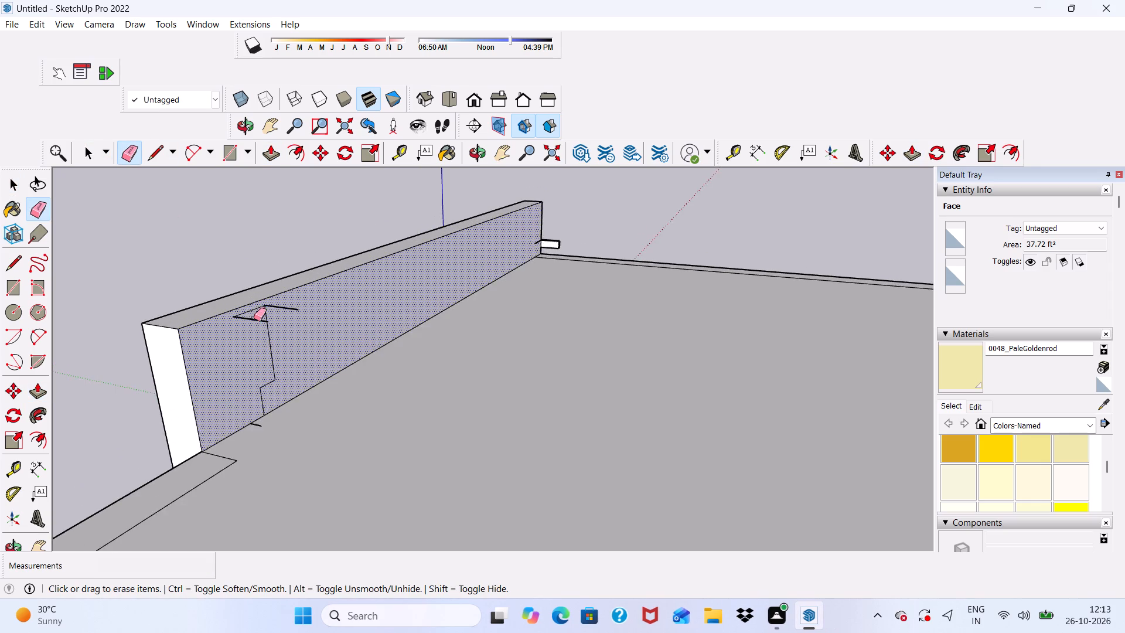
{"action": "scroll", "coordinate": [254, 318], "scroll_direction": "up", "scroll_amount": 3}
{"action": "left_click_drag", "start_coordinate": [254, 318], "coordinate": [254, 325]}
{"action": "left_click_drag", "start_coordinate": [283, 300], "coordinate": [295, 311]}
{"action": "left_click_drag", "start_coordinate": [276, 320], "coordinate": [272, 332]}
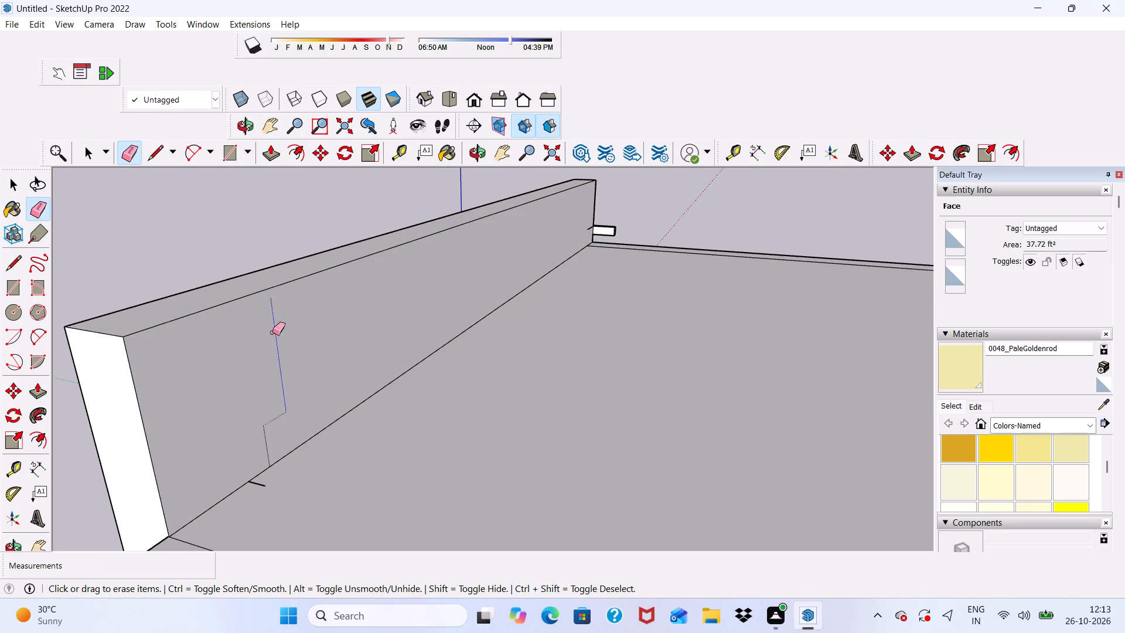
{"action": "left_click_drag", "start_coordinate": [272, 332], "coordinate": [274, 431]}
{"action": "left_click_drag", "start_coordinate": [269, 423], "coordinate": [264, 442]}
{"action": "left_click", "coordinate": [264, 443]}
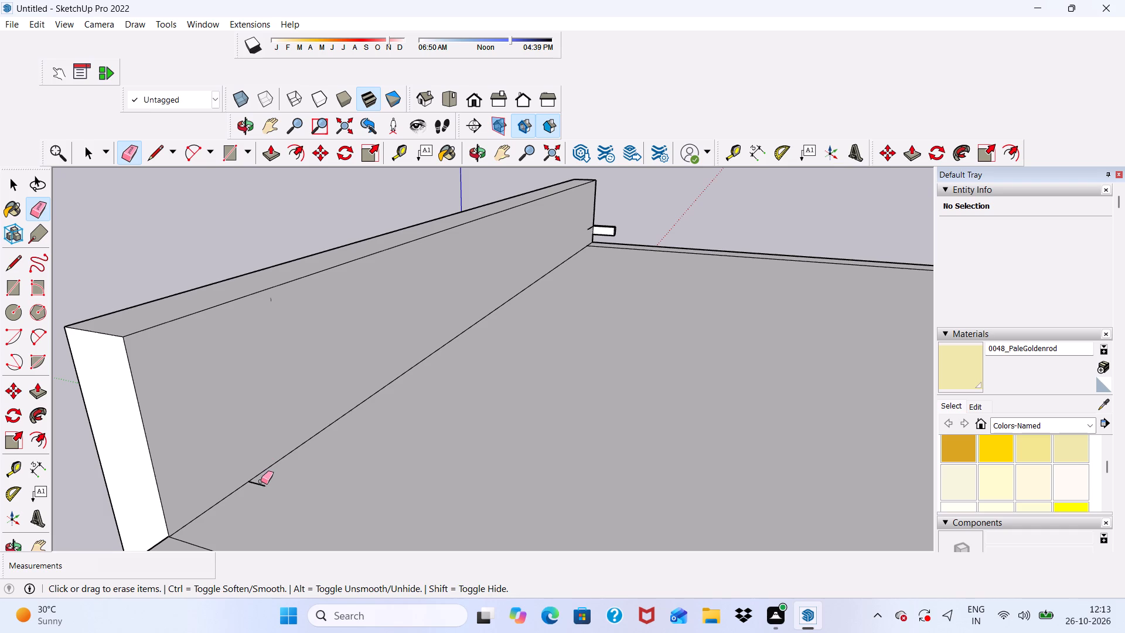
{"action": "left_click_drag", "start_coordinate": [261, 481], "coordinate": [250, 489]}
Examine the balcony front, its trim and the thinned roof strip from the front, below and above.
{"action": "scroll", "coordinate": [275, 448], "scroll_direction": "down", "scroll_amount": 3}
{"action": "middle_click_drag", "start_coordinate": [261, 435], "coordinate": [785, 318]}
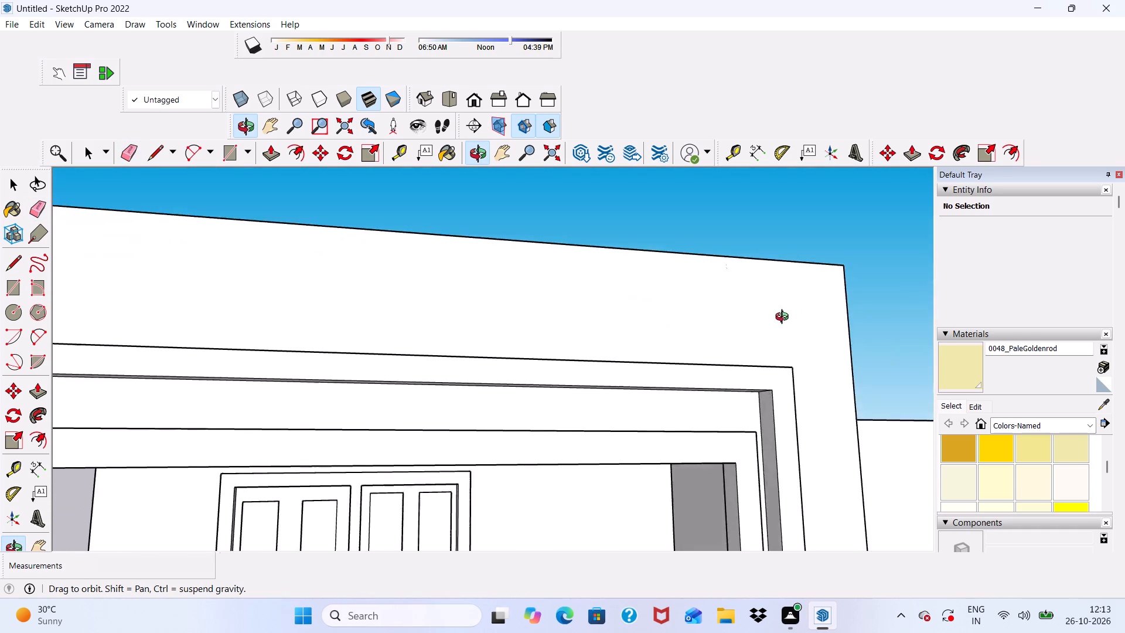
{"action": "middle_click_drag", "start_coordinate": [785, 318], "coordinate": [692, 355]}
{"action": "scroll", "coordinate": [692, 355], "scroll_direction": "down", "scroll_amount": 12}
{"action": "scroll", "coordinate": [476, 358], "scroll_direction": "down", "scroll_amount": 1}
{"action": "middle_click_drag", "start_coordinate": [453, 333], "coordinate": [478, 258]}
{"action": "key", "text": "space"}
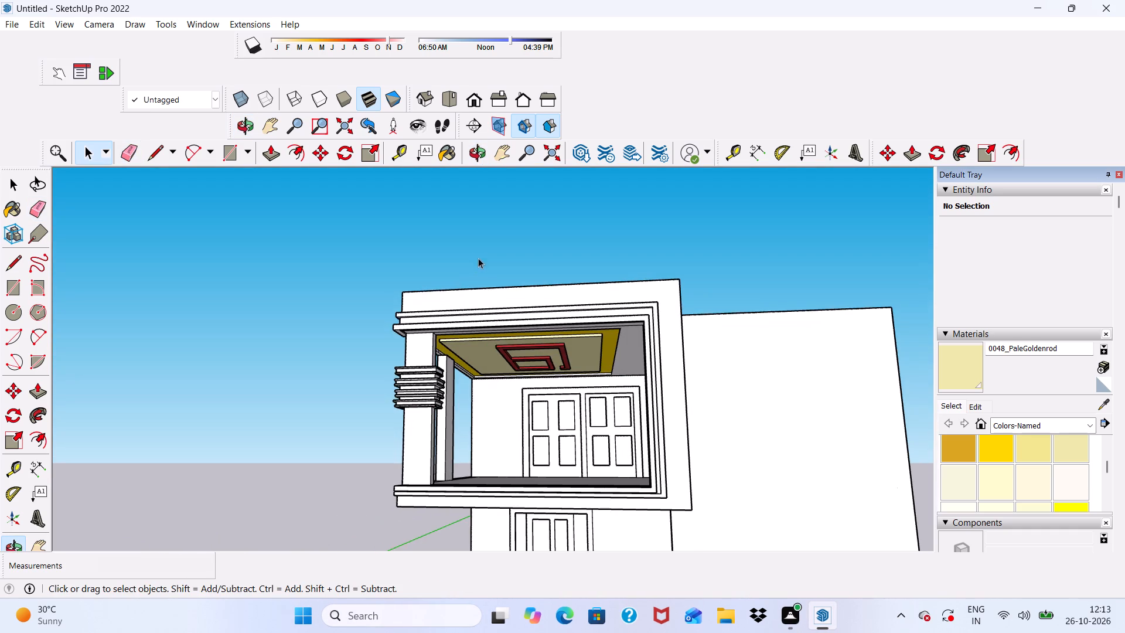
{"action": "middle_click_drag", "start_coordinate": [478, 258], "coordinate": [455, 412]}
{"action": "scroll", "coordinate": [498, 308], "scroll_direction": "up", "scroll_amount": 2}
{"action": "left_click", "coordinate": [506, 309]}
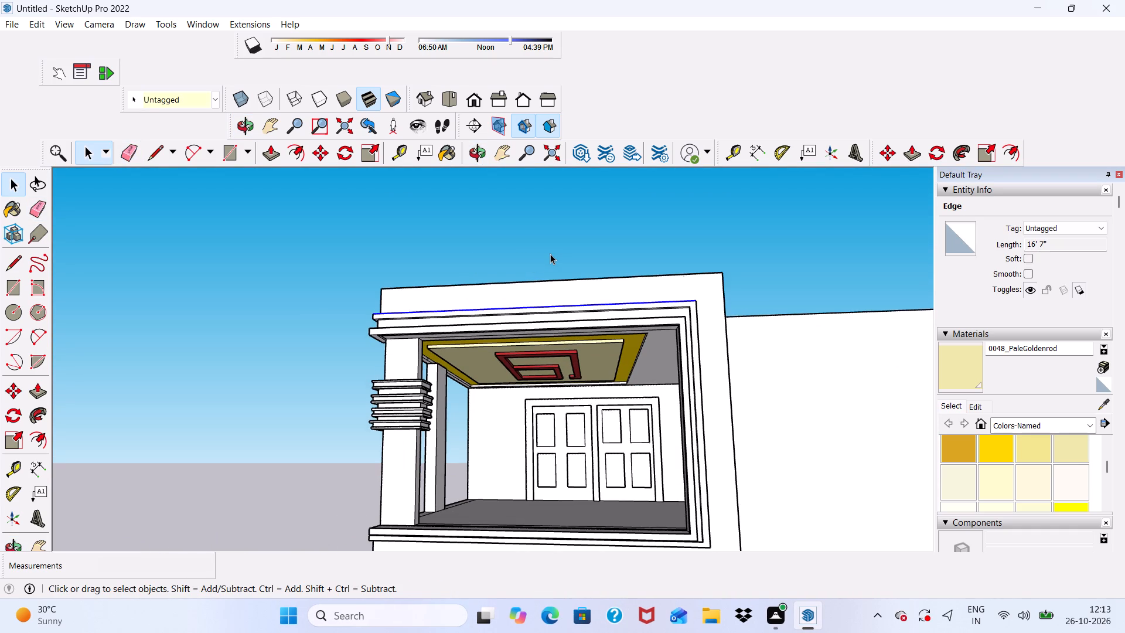
{"action": "scroll", "coordinate": [554, 256], "scroll_direction": "down", "scroll_amount": 3}
{"action": "middle_click_drag", "start_coordinate": [555, 257], "coordinate": [533, 387]}
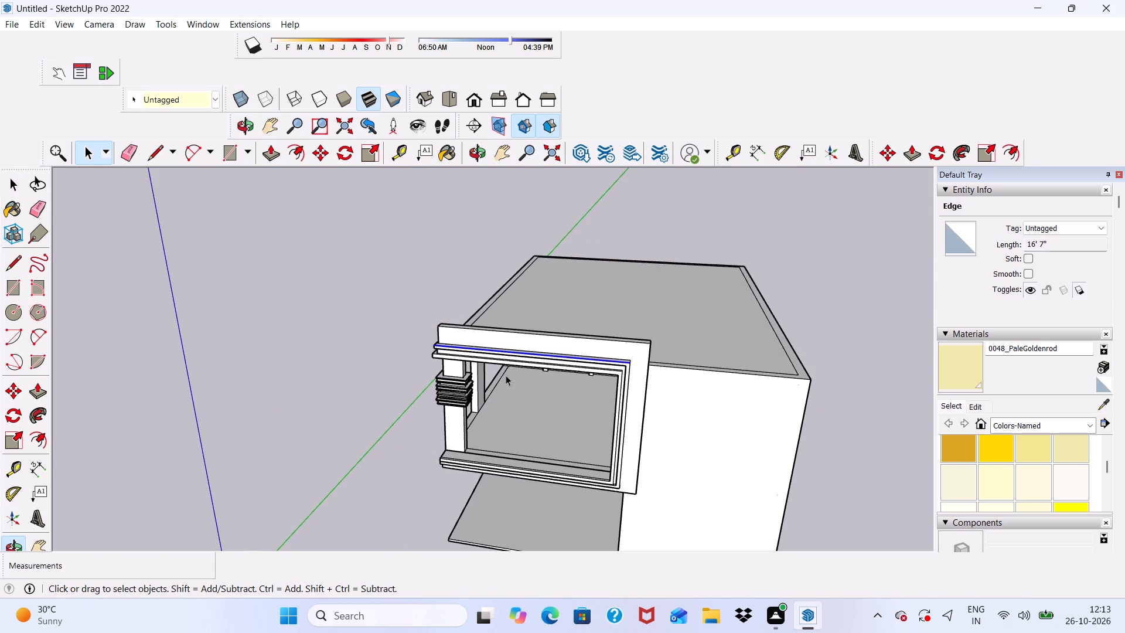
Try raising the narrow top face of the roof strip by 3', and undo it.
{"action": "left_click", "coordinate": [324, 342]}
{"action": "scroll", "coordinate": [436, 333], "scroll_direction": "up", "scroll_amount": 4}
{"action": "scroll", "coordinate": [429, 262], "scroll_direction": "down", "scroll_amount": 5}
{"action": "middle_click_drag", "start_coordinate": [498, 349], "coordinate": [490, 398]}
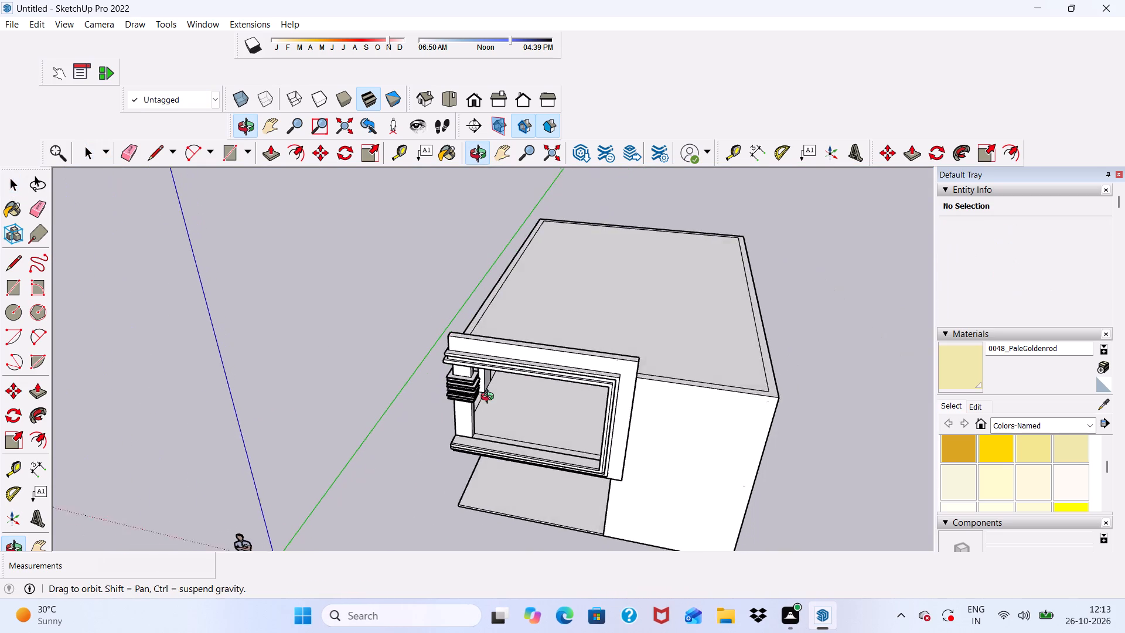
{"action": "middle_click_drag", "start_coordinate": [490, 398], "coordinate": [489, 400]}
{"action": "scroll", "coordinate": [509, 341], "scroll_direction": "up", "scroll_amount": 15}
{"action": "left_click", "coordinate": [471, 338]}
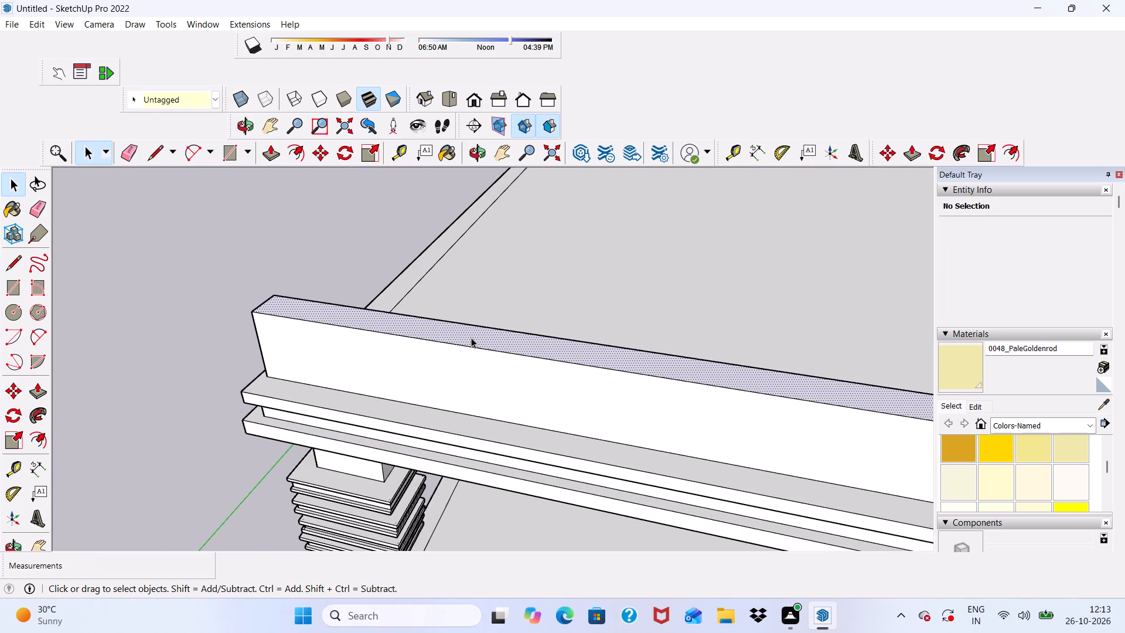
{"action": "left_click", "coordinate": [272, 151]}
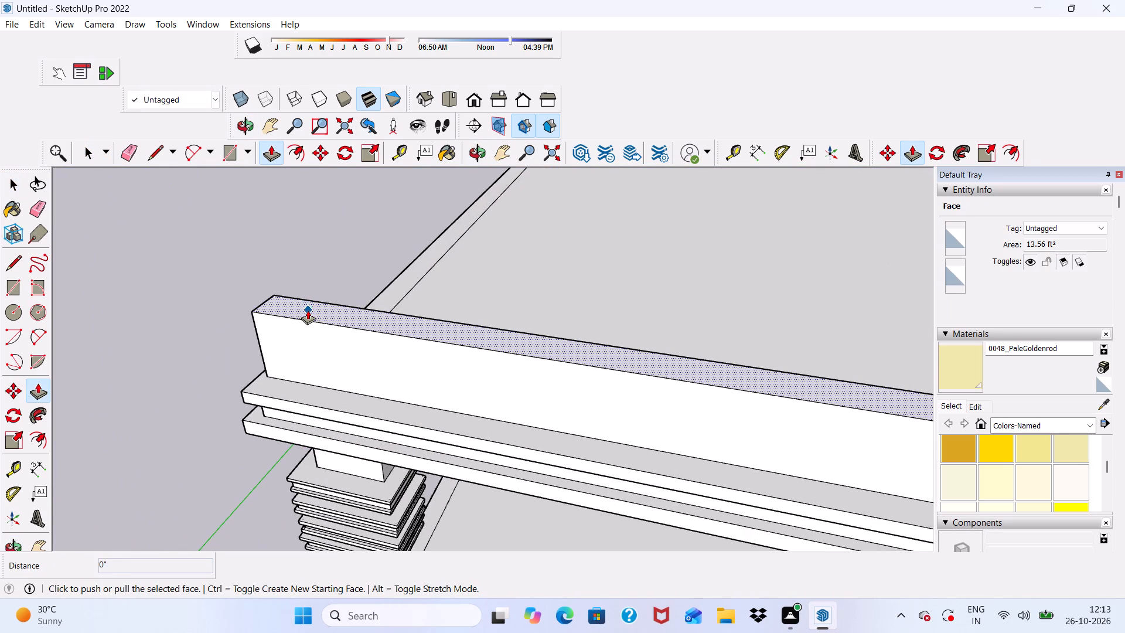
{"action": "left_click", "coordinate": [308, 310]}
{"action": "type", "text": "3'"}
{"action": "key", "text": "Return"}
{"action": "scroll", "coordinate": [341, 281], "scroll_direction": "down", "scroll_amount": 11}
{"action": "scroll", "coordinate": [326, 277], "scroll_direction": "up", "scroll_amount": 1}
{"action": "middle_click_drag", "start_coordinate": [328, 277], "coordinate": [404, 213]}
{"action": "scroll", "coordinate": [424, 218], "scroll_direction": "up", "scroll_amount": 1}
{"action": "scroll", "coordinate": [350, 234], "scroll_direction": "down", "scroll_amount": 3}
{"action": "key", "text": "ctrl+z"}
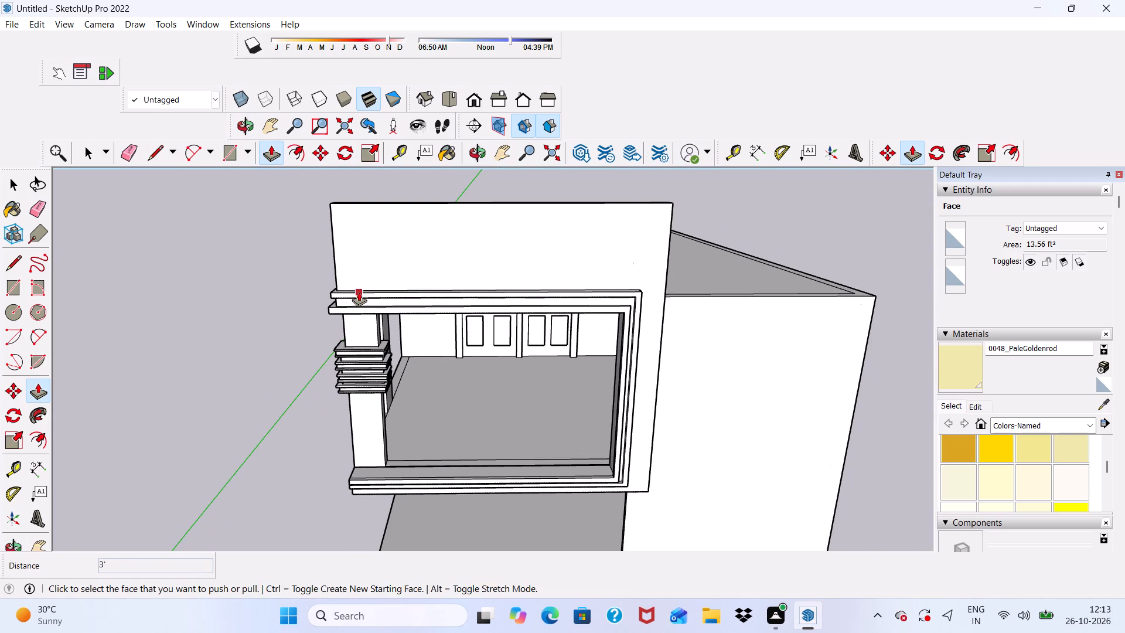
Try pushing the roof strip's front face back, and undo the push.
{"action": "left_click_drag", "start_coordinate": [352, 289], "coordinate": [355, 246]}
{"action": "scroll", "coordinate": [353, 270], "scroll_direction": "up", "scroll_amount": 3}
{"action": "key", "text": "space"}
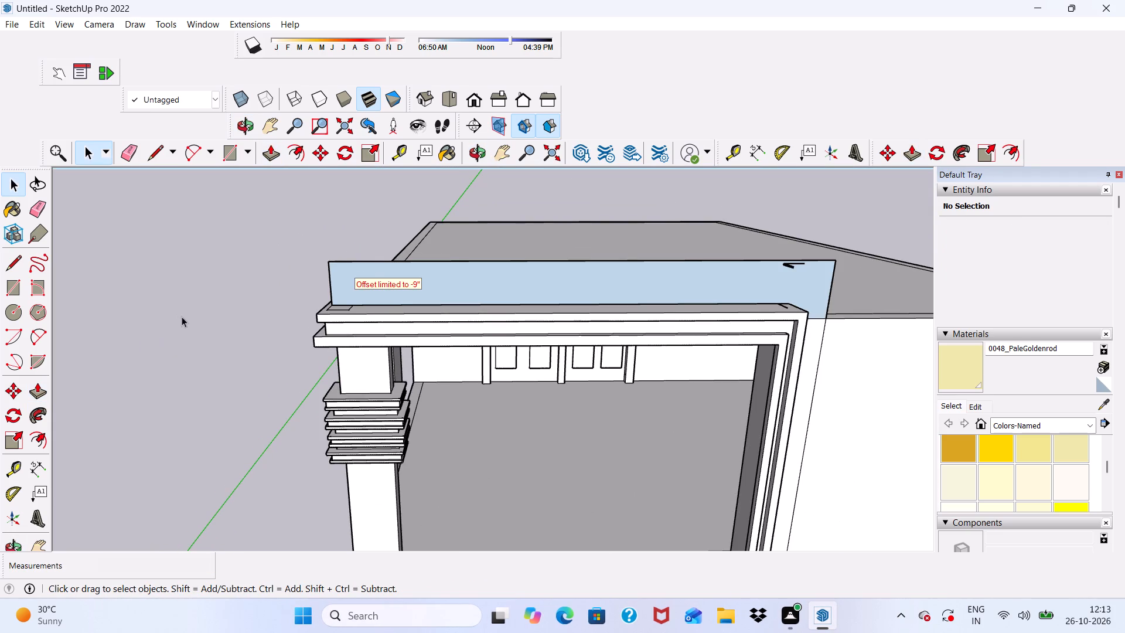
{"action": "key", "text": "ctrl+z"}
Pull the roof strip's narrow top face up by 2' to make the strip taller.
{"action": "scroll", "coordinate": [253, 154], "scroll_direction": "up", "scroll_amount": 2}
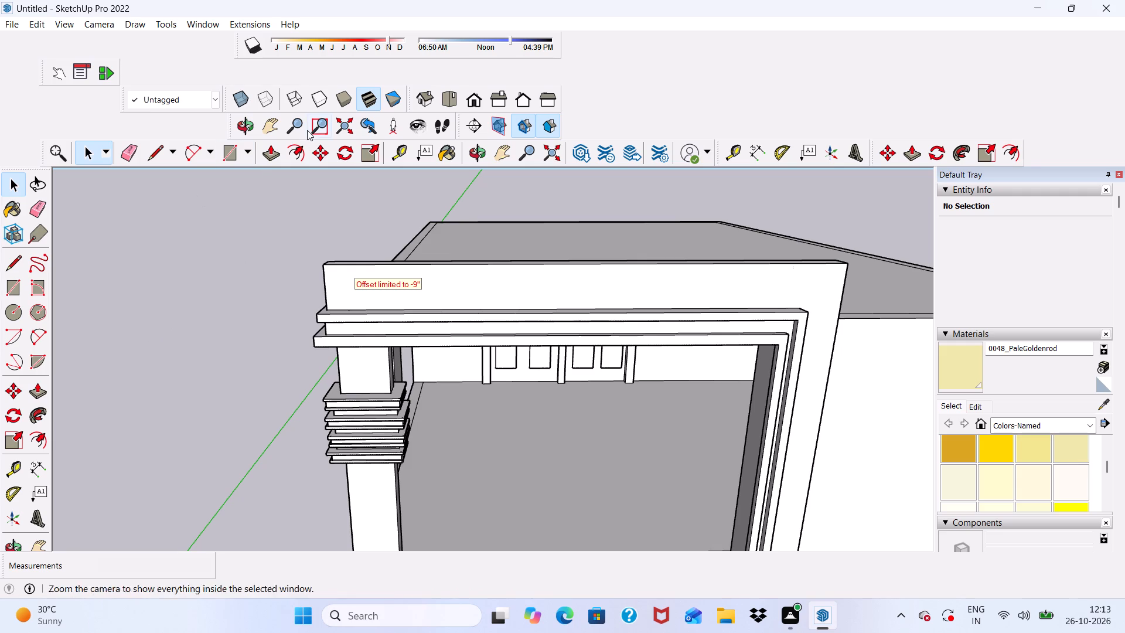
{"action": "left_click", "coordinate": [280, 154]}
{"action": "scroll", "coordinate": [452, 305], "scroll_direction": "up", "scroll_amount": 5}
{"action": "middle_click_drag", "start_coordinate": [461, 292], "coordinate": [485, 461]}
{"action": "scroll", "coordinate": [398, 365], "scroll_direction": "up", "scroll_amount": 4}
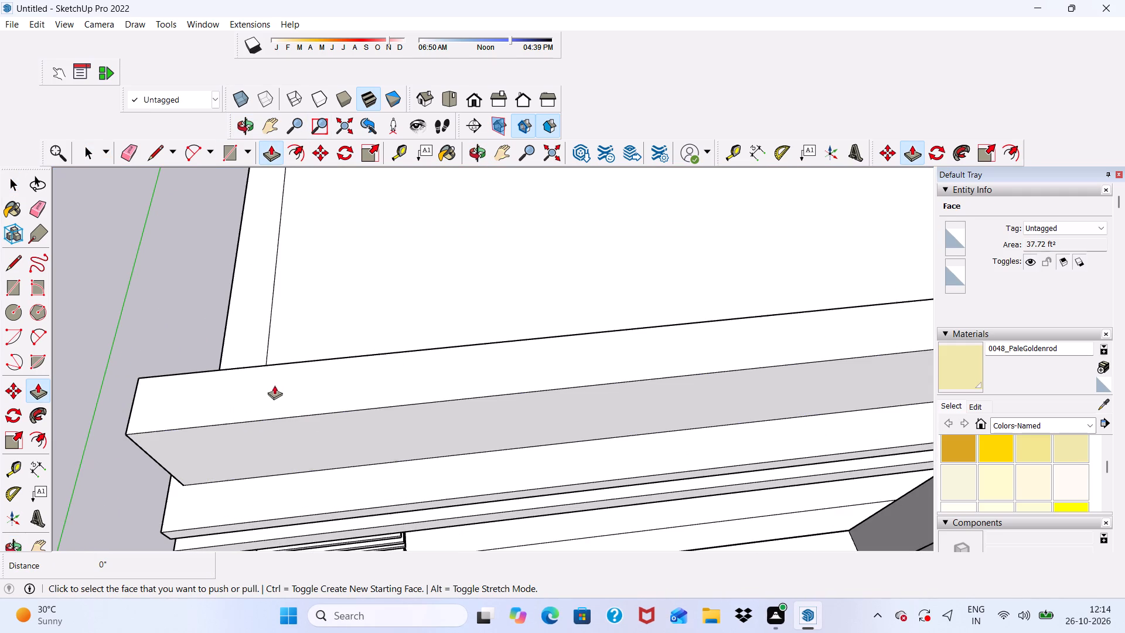
{"action": "left_click", "coordinate": [272, 384]}
{"action": "key", "text": "space"}
{"action": "left_click", "coordinate": [275, 386]}
{"action": "left_click", "coordinate": [268, 151]}
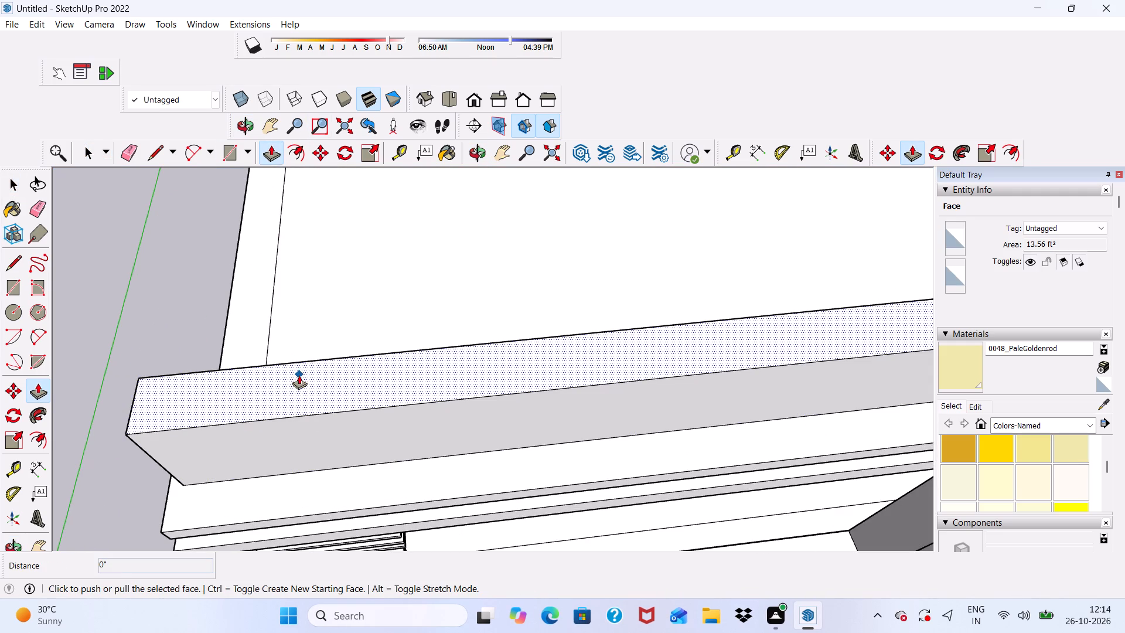
{"action": "left_click", "coordinate": [299, 379]}
{"action": "type", "text": "2'"}
{"action": "key", "text": "Return"}
Examine the taller roof strip and balcony front from above, from below and in the standard front view.
{"action": "scroll", "coordinate": [226, 369], "scroll_direction": "down", "scroll_amount": 6}
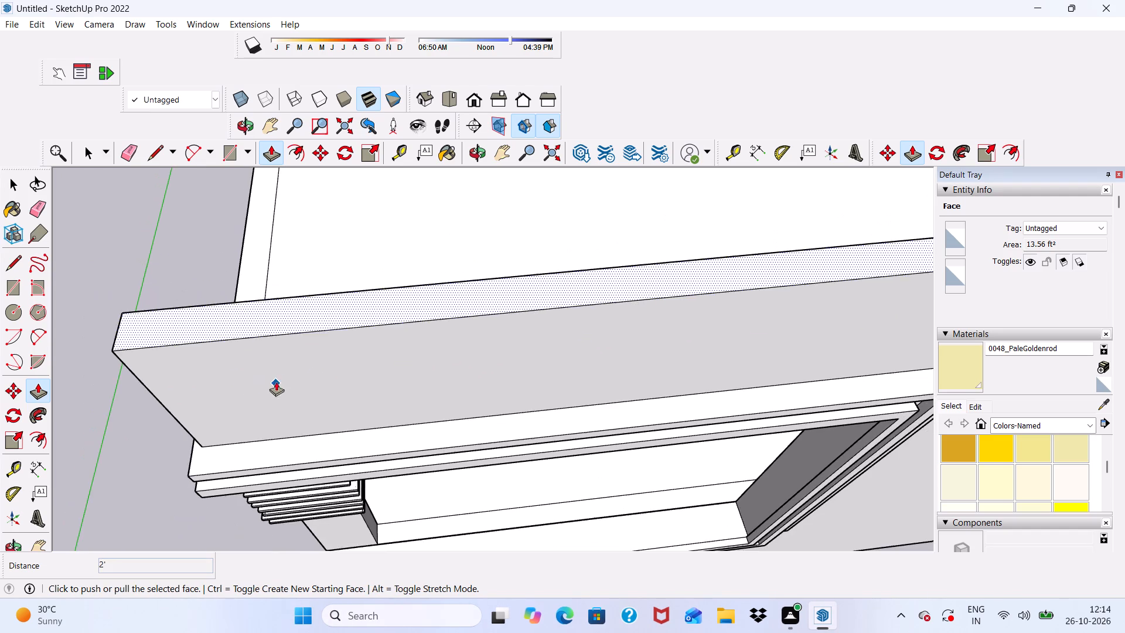
{"action": "middle_click_drag", "start_coordinate": [292, 324], "coordinate": [303, 110]}
{"action": "scroll", "coordinate": [265, 320], "scroll_direction": "down", "scroll_amount": 8}
{"action": "middle_click_drag", "start_coordinate": [509, 196], "coordinate": [486, 188]}
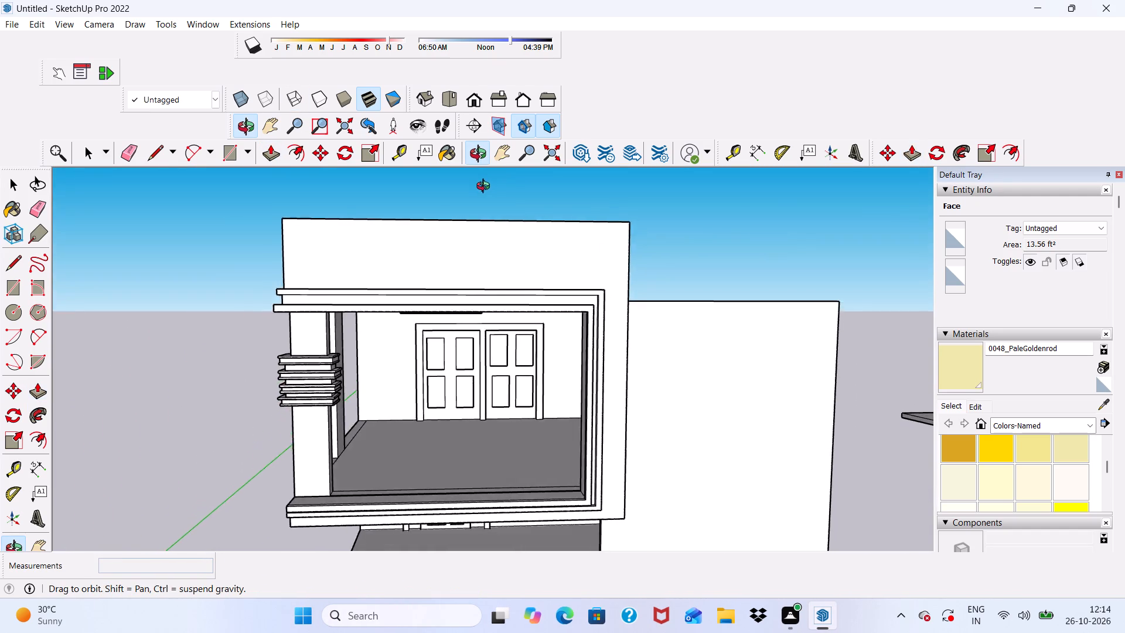
{"action": "middle_click_drag", "start_coordinate": [486, 188], "coordinate": [471, 244]}
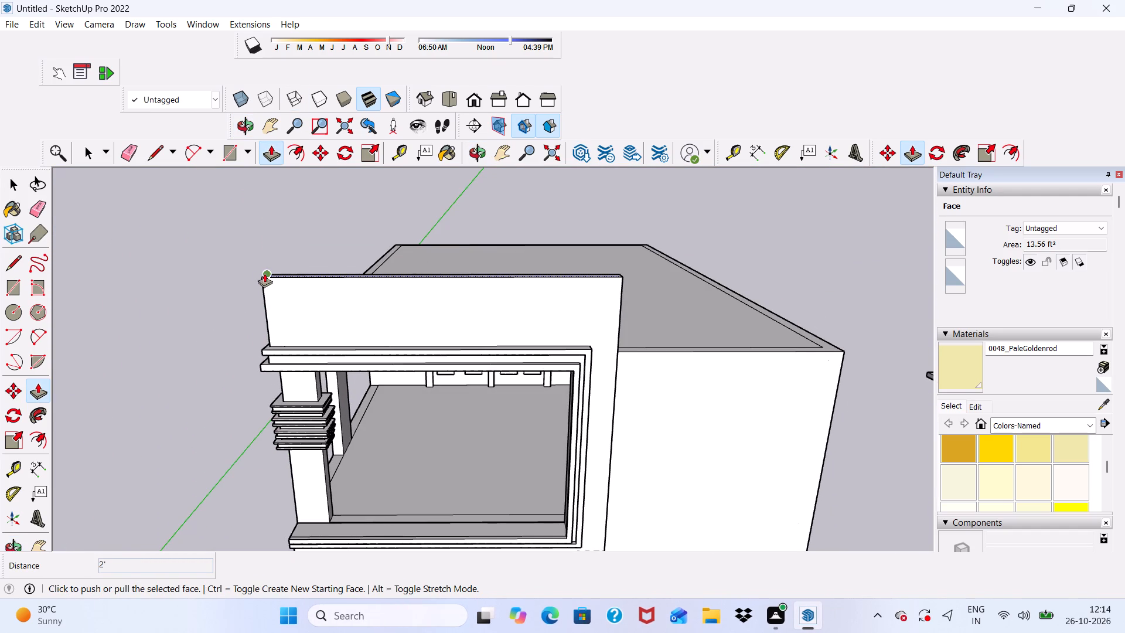
{"action": "scroll", "coordinate": [537, 295], "scroll_direction": "down", "scroll_amount": 3}
{"action": "scroll", "coordinate": [462, 302], "scroll_direction": "up", "scroll_amount": 1}
{"action": "middle_click_drag", "start_coordinate": [474, 313], "coordinate": [534, 294]}
{"action": "left_click_drag", "start_coordinate": [475, 314], "coordinate": [492, 283]}
{"action": "key", "text": "space"}
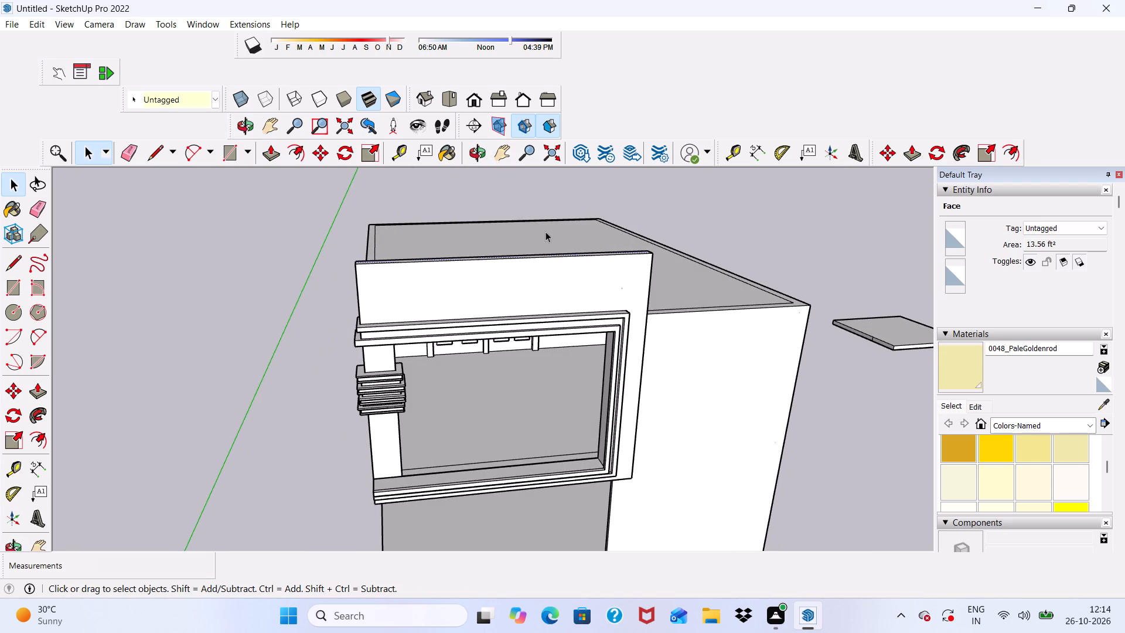
{"action": "scroll", "coordinate": [449, 191], "scroll_direction": "up", "scroll_amount": 4}
{"action": "scroll", "coordinate": [448, 195], "scroll_direction": "down", "scroll_amount": 5}
{"action": "middle_click_drag", "start_coordinate": [482, 341], "coordinate": [487, 237]}
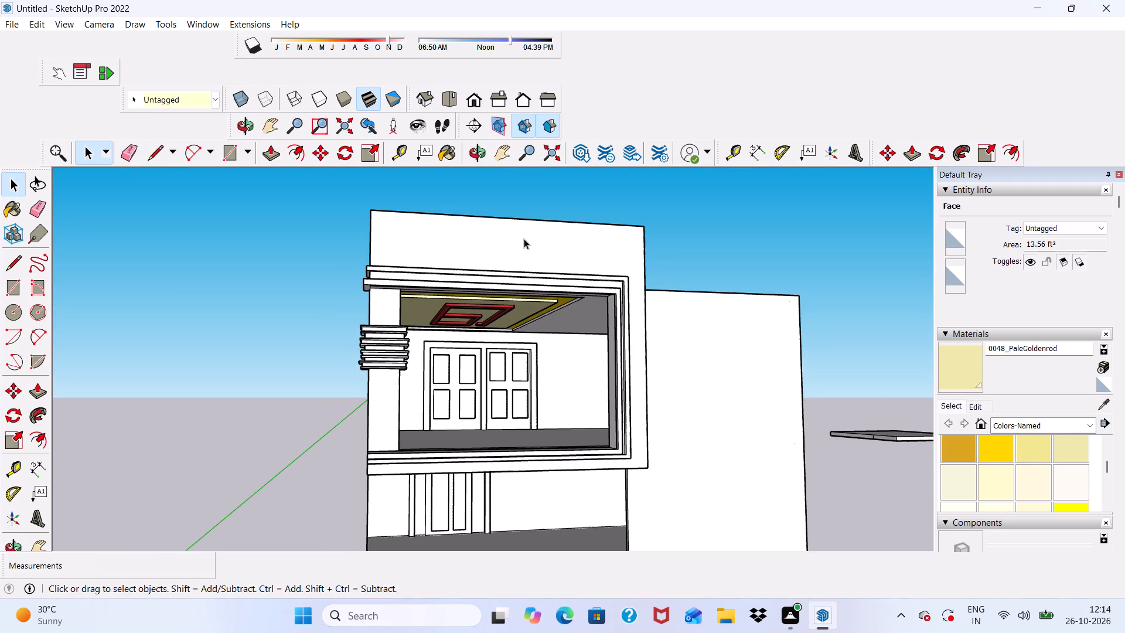
{"action": "left_click", "coordinate": [471, 97]}
{"action": "scroll", "coordinate": [503, 304], "scroll_direction": "down", "scroll_amount": 4}
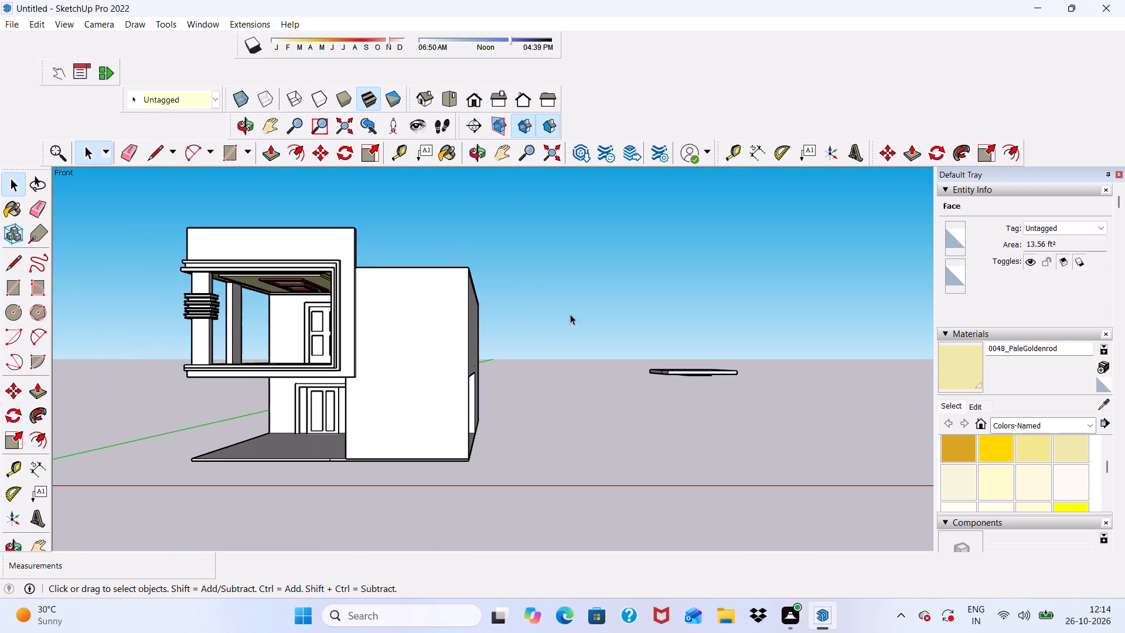
{"action": "scroll", "coordinate": [570, 314], "scroll_direction": "down", "scroll_amount": 3}
{"action": "scroll", "coordinate": [235, 363], "scroll_direction": "up", "scroll_amount": 5}
{"action": "scroll", "coordinate": [251, 244], "scroll_direction": "up", "scroll_amount": 5}
{"action": "scroll", "coordinate": [325, 222], "scroll_direction": "up", "scroll_amount": 4}
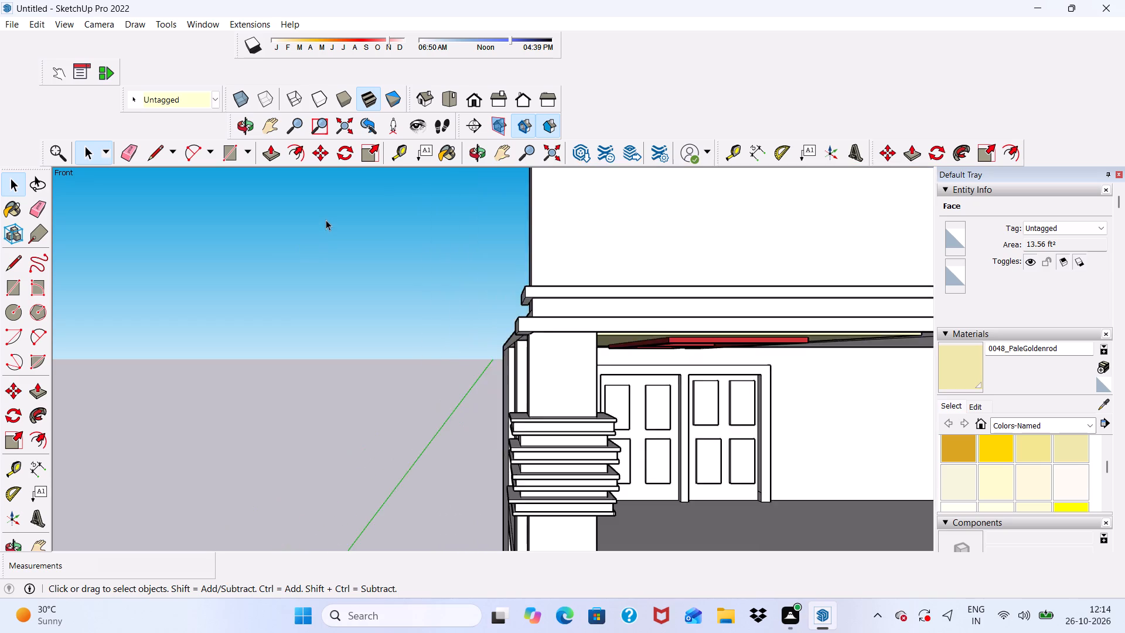
{"action": "scroll", "coordinate": [326, 220], "scroll_direction": "down", "scroll_amount": 5}
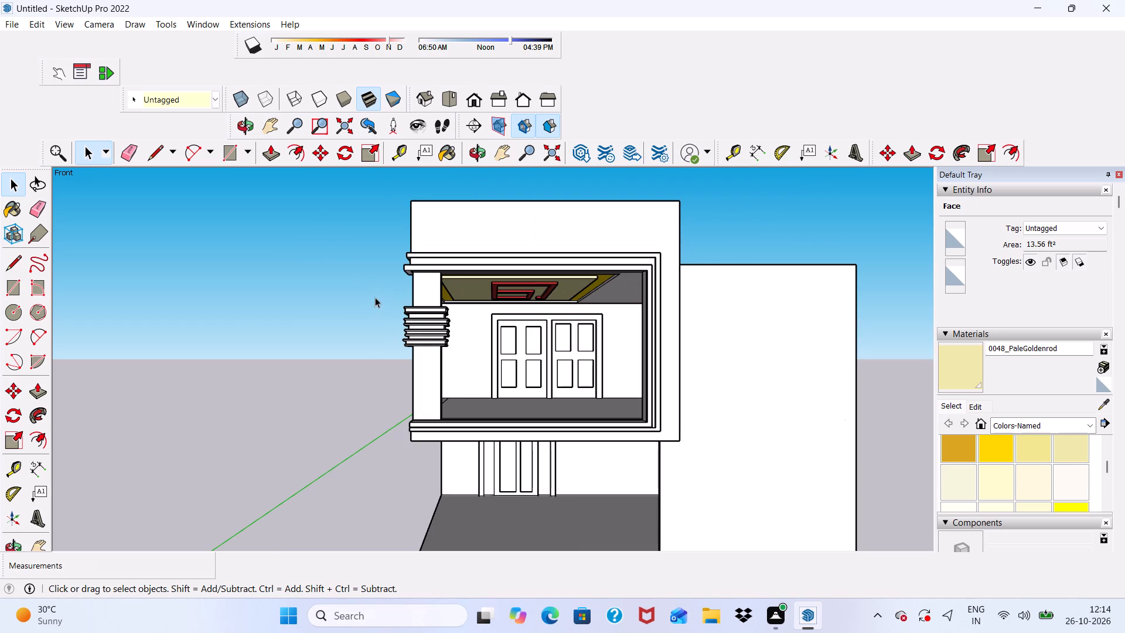
{"action": "scroll", "coordinate": [359, 206], "scroll_direction": "up", "scroll_amount": 5}
{"action": "scroll", "coordinate": [430, 290], "scroll_direction": "down", "scroll_amount": 6}
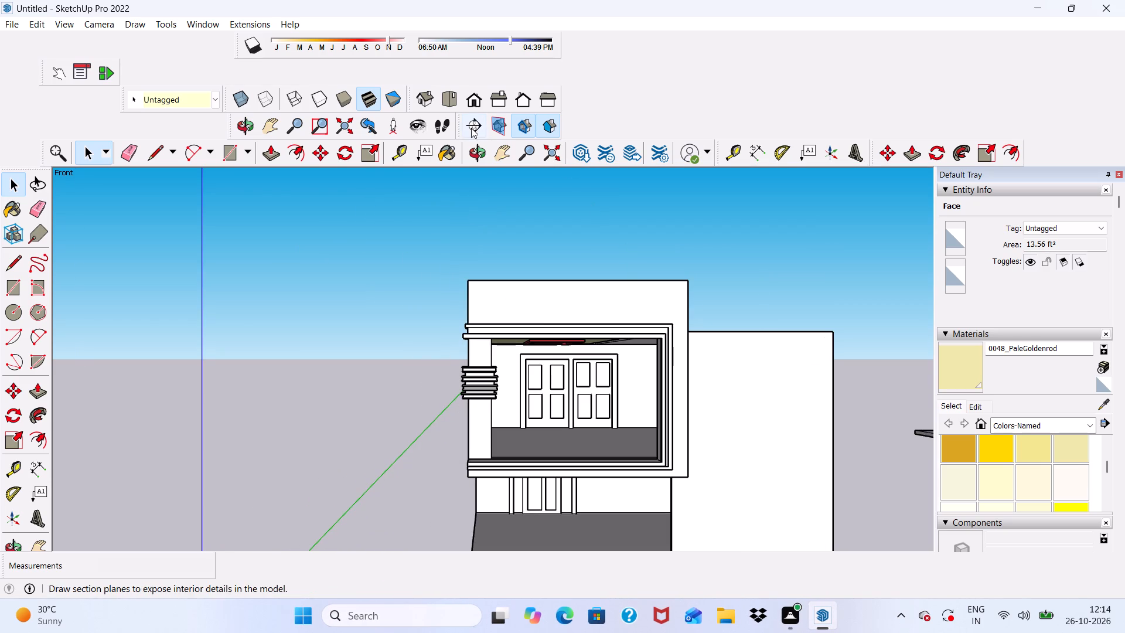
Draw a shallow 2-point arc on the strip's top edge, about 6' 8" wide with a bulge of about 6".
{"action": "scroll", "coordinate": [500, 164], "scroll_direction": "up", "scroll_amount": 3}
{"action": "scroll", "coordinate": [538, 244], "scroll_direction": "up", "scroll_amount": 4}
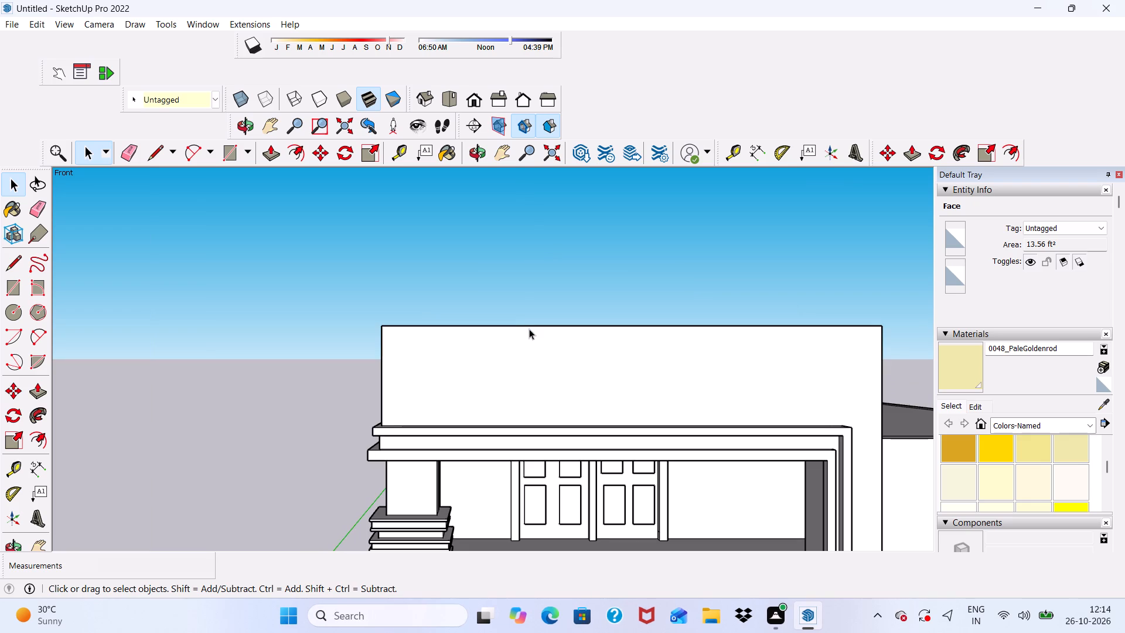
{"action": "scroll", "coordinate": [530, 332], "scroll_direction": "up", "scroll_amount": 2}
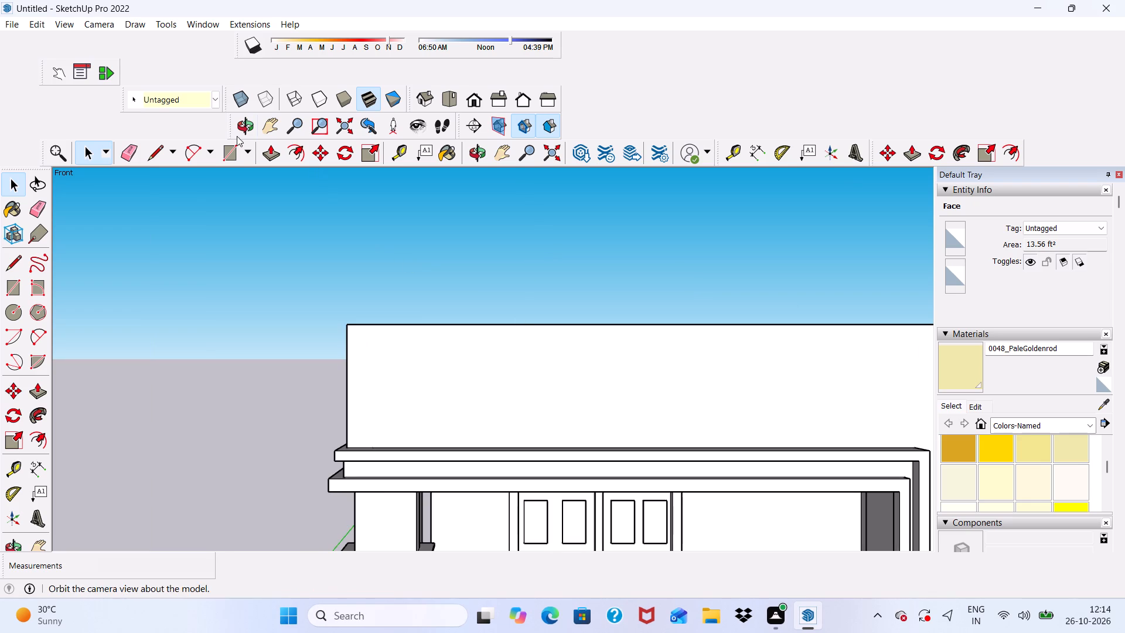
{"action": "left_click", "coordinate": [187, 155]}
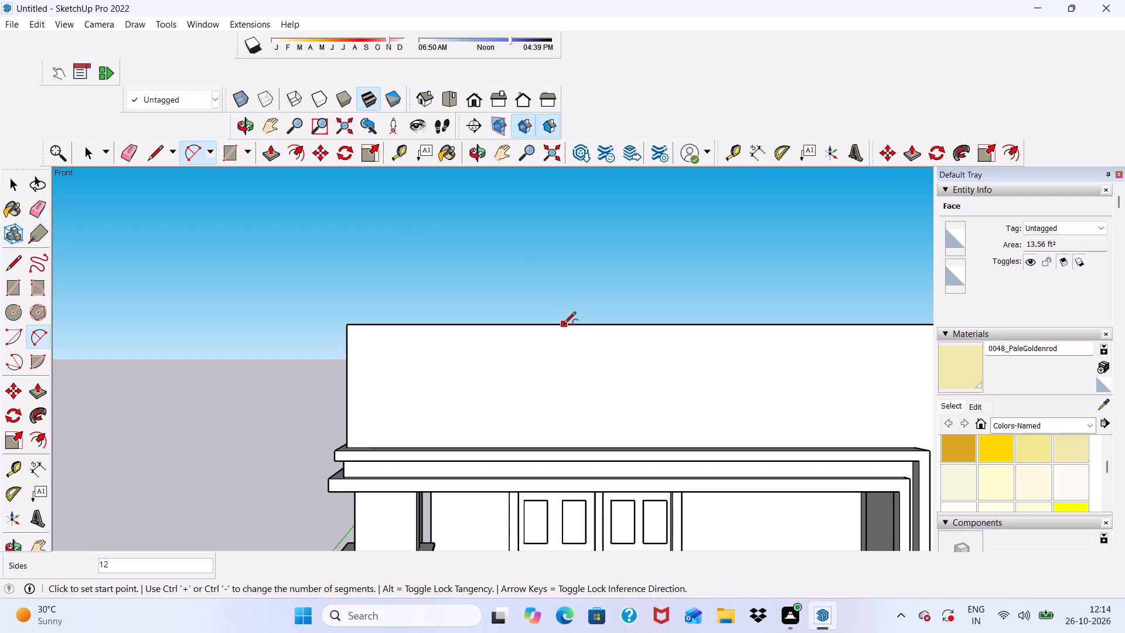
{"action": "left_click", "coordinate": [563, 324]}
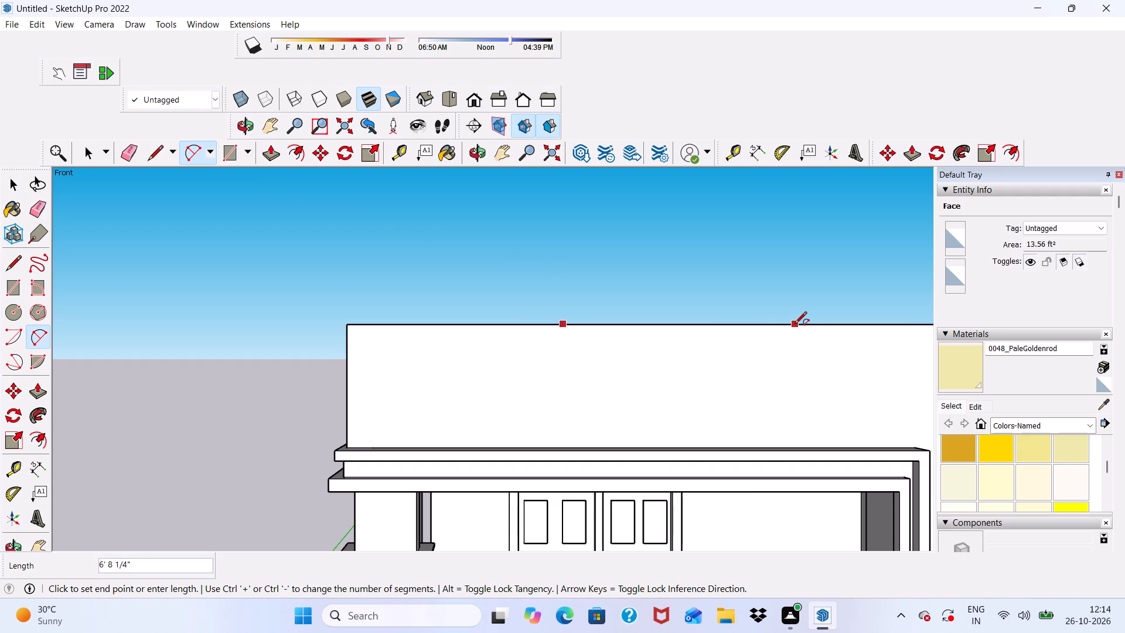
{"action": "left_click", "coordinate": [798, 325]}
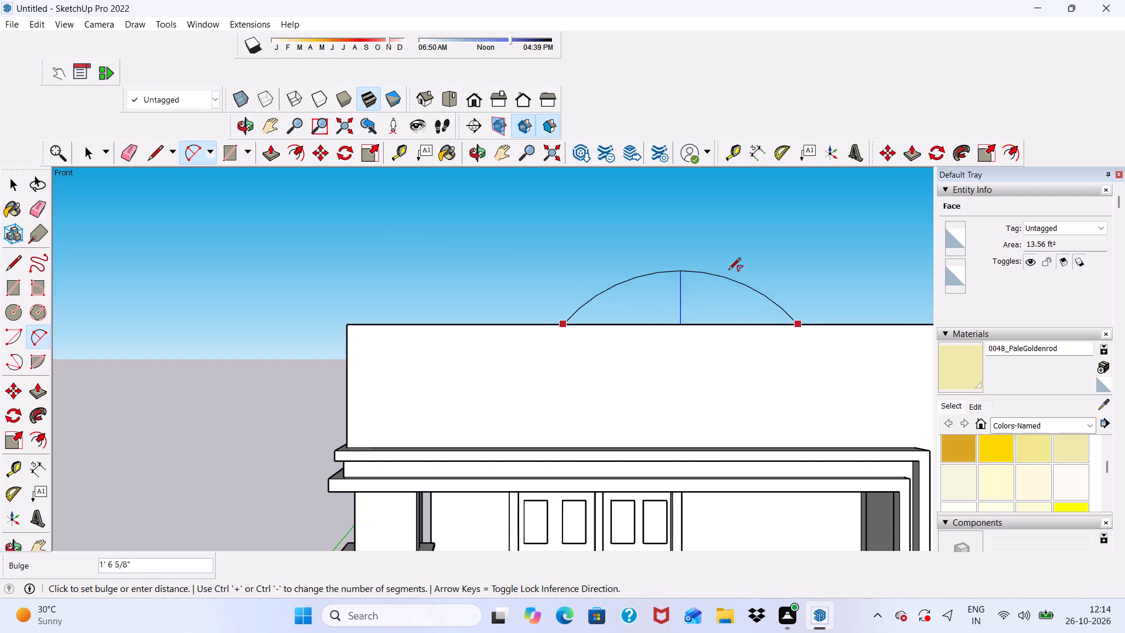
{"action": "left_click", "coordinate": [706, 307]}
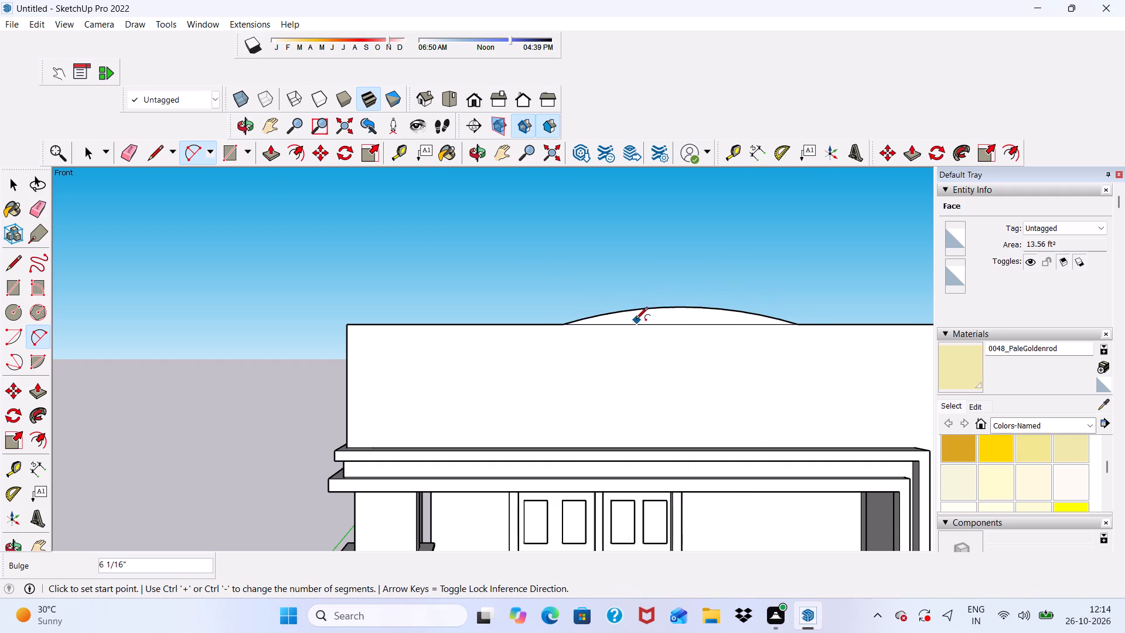
Examine the arc and where its ends meet the strip's top edge.
{"action": "scroll", "coordinate": [636, 320], "scroll_direction": "up", "scroll_amount": 4}
{"action": "scroll", "coordinate": [553, 338], "scroll_direction": "up", "scroll_amount": 8}
{"action": "scroll", "coordinate": [500, 335], "scroll_direction": "down", "scroll_amount": 7}
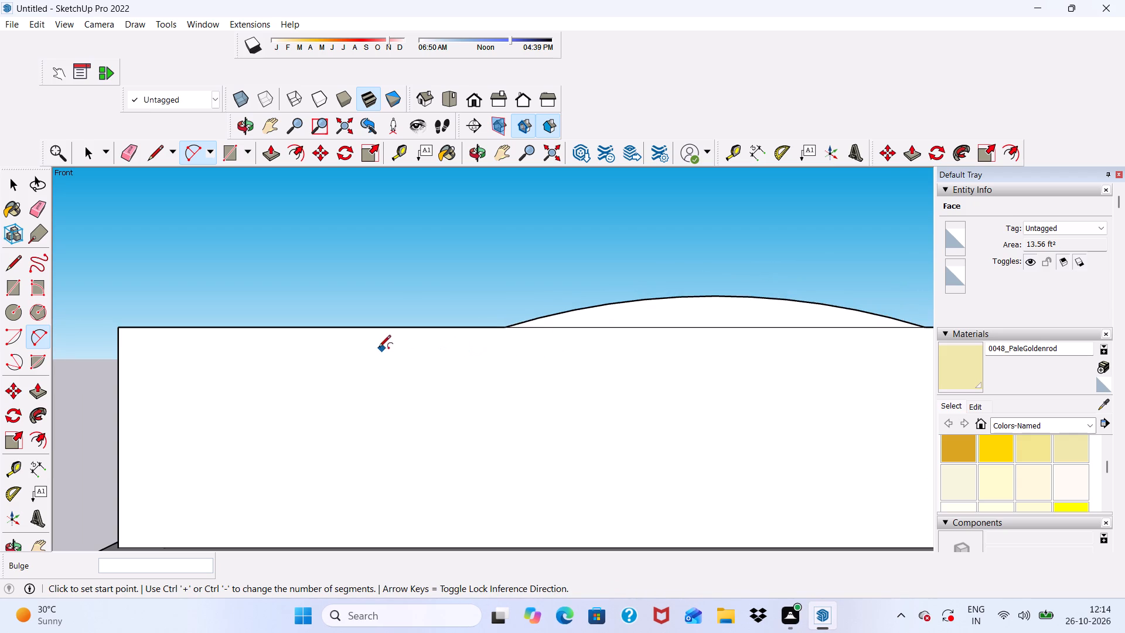
{"action": "scroll", "coordinate": [362, 341], "scroll_direction": "up", "scroll_amount": 3}
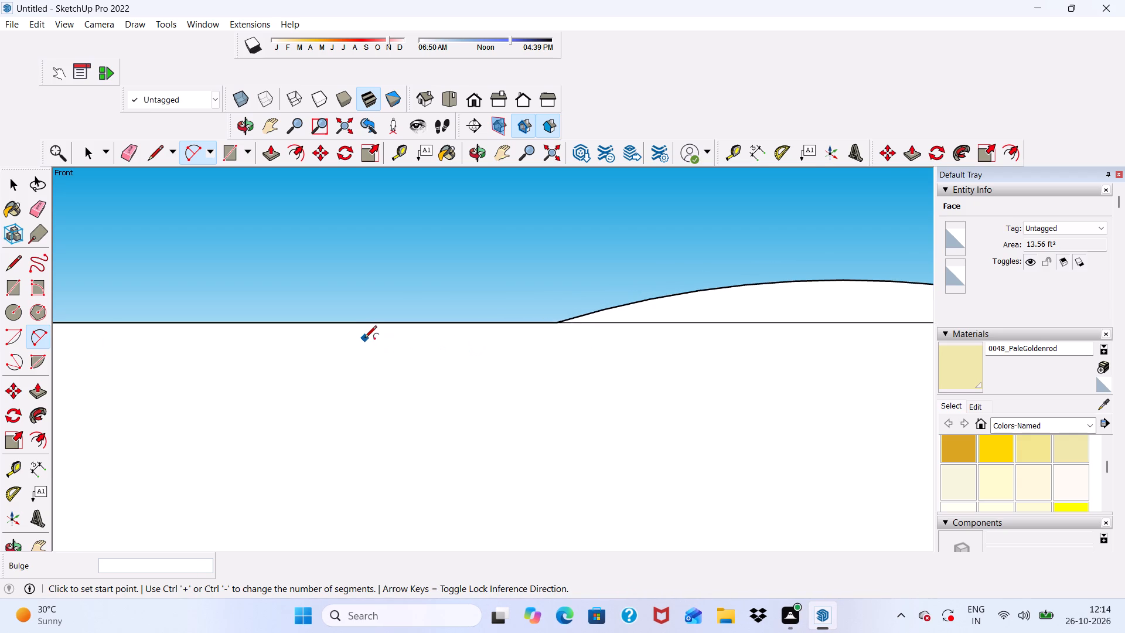
{"action": "scroll", "coordinate": [433, 348], "scroll_direction": "down", "scroll_amount": 4}
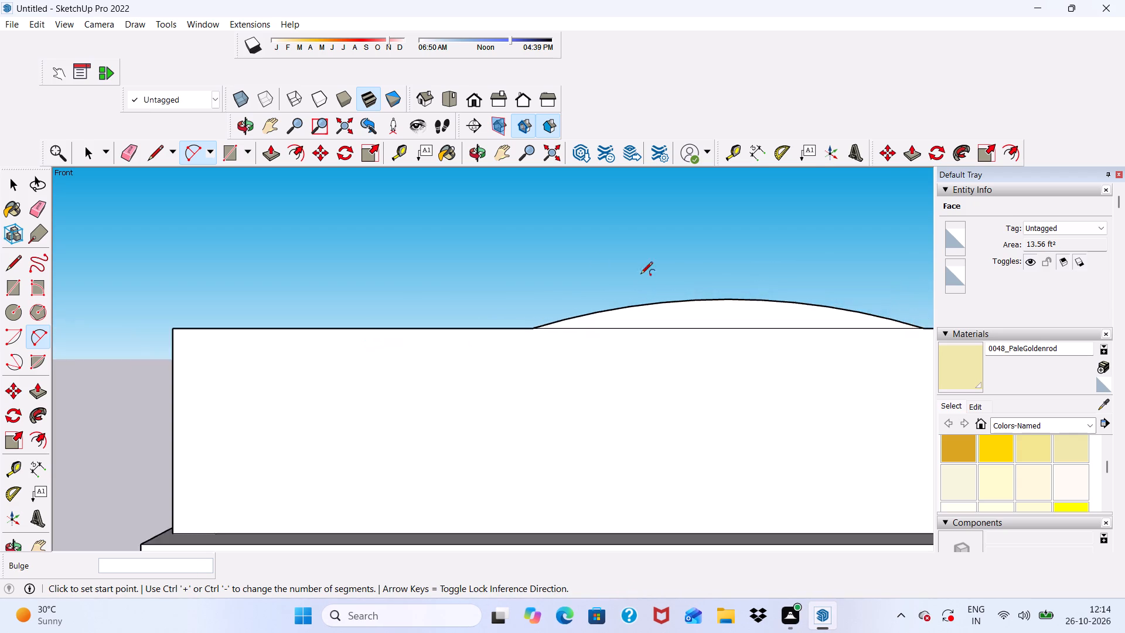
{"action": "scroll", "coordinate": [640, 275], "scroll_direction": "down", "scroll_amount": 5}
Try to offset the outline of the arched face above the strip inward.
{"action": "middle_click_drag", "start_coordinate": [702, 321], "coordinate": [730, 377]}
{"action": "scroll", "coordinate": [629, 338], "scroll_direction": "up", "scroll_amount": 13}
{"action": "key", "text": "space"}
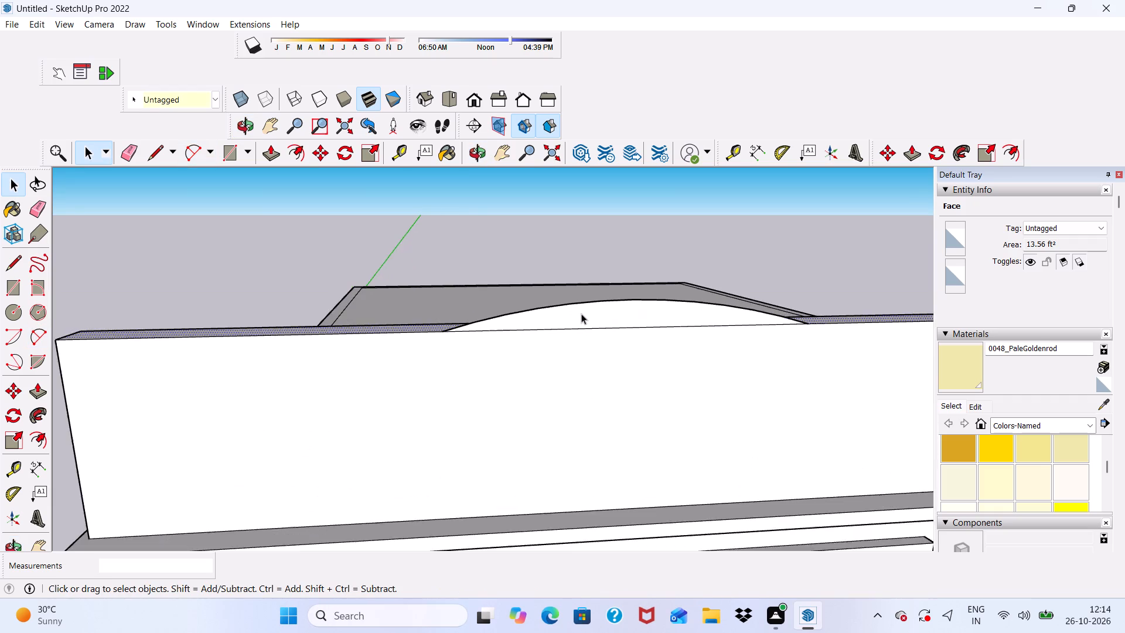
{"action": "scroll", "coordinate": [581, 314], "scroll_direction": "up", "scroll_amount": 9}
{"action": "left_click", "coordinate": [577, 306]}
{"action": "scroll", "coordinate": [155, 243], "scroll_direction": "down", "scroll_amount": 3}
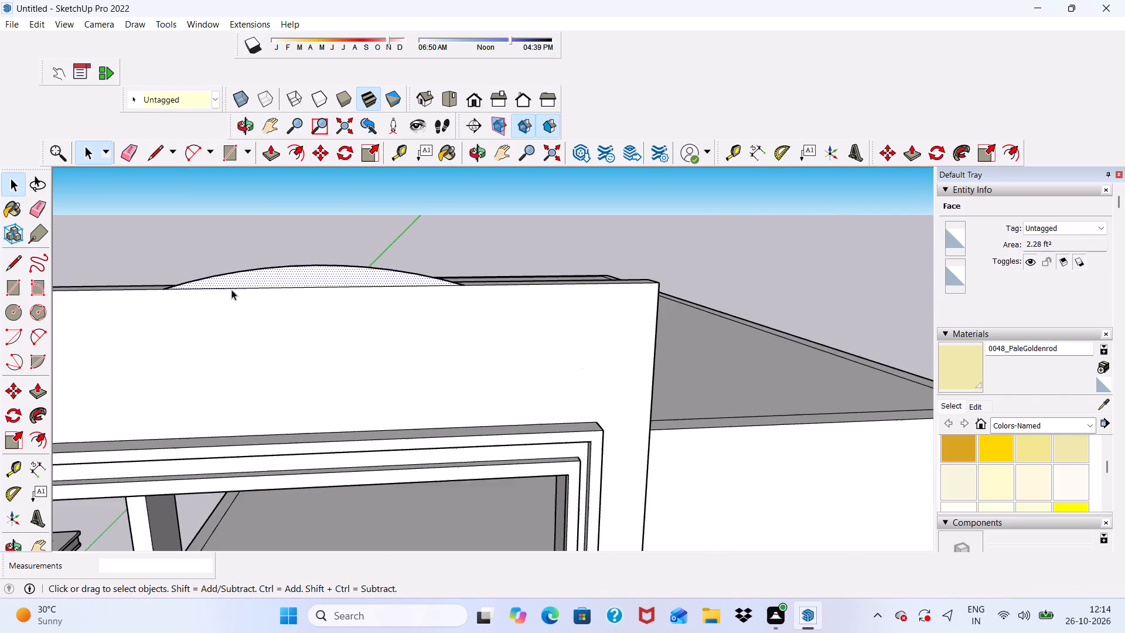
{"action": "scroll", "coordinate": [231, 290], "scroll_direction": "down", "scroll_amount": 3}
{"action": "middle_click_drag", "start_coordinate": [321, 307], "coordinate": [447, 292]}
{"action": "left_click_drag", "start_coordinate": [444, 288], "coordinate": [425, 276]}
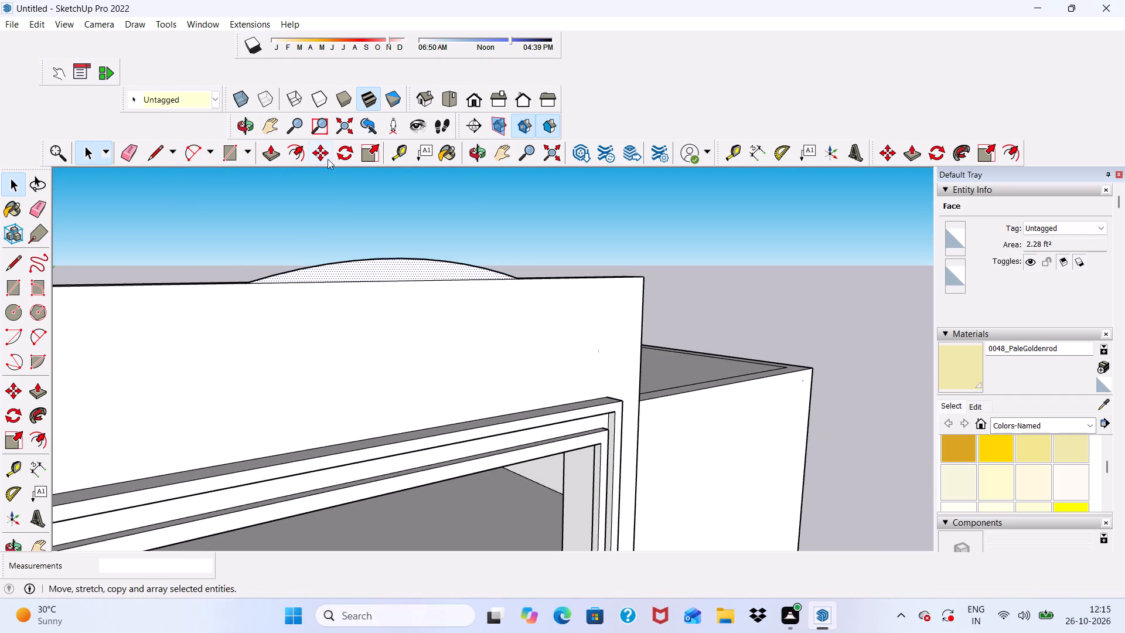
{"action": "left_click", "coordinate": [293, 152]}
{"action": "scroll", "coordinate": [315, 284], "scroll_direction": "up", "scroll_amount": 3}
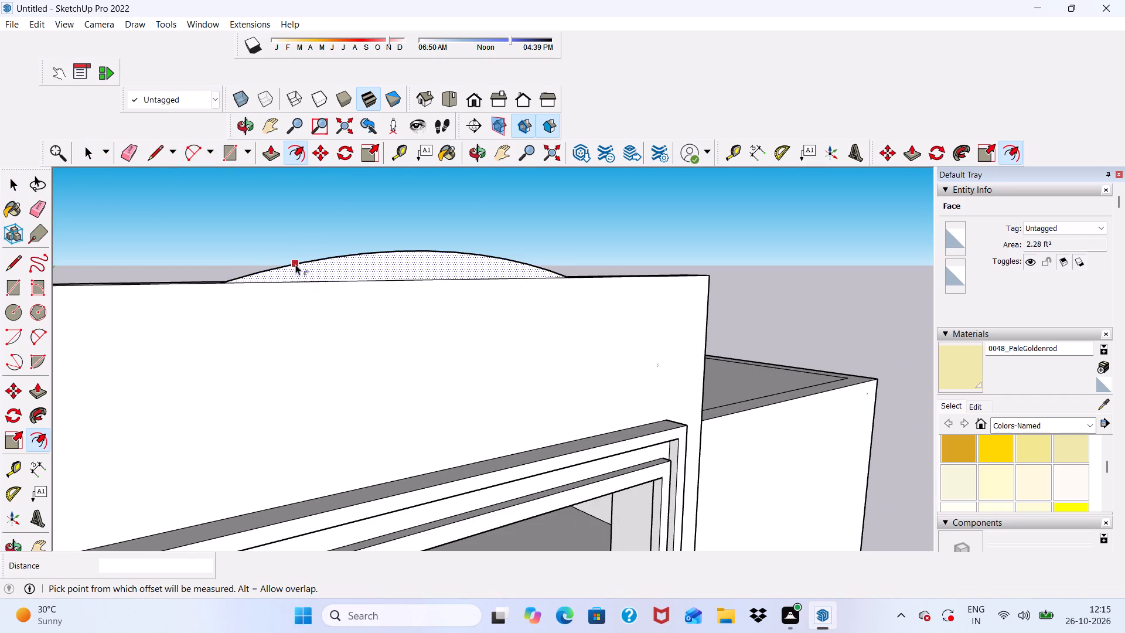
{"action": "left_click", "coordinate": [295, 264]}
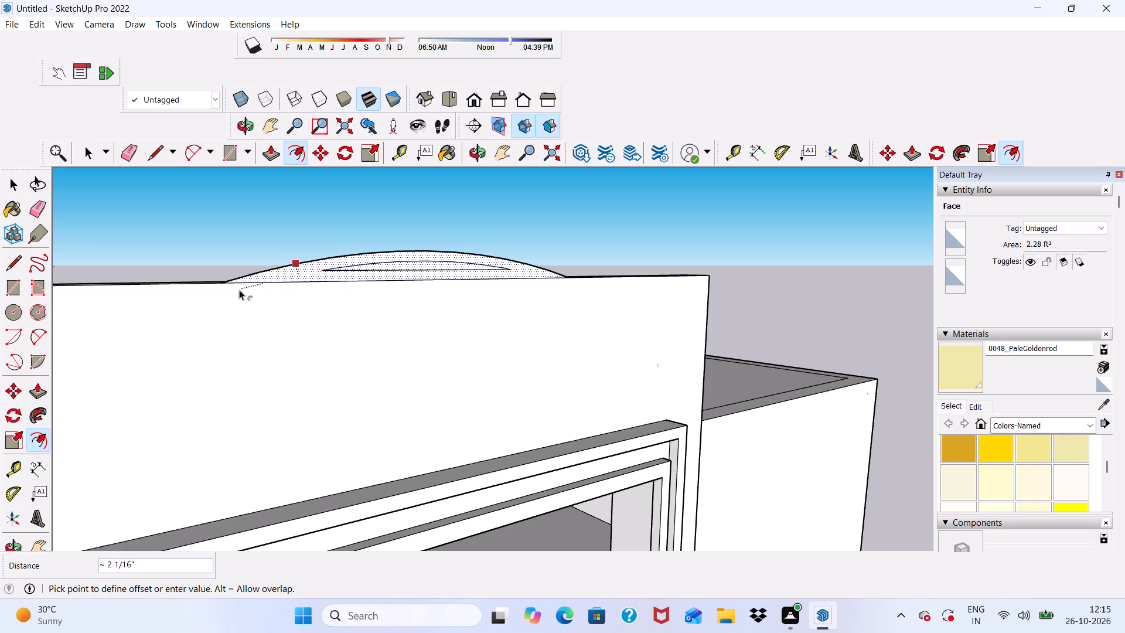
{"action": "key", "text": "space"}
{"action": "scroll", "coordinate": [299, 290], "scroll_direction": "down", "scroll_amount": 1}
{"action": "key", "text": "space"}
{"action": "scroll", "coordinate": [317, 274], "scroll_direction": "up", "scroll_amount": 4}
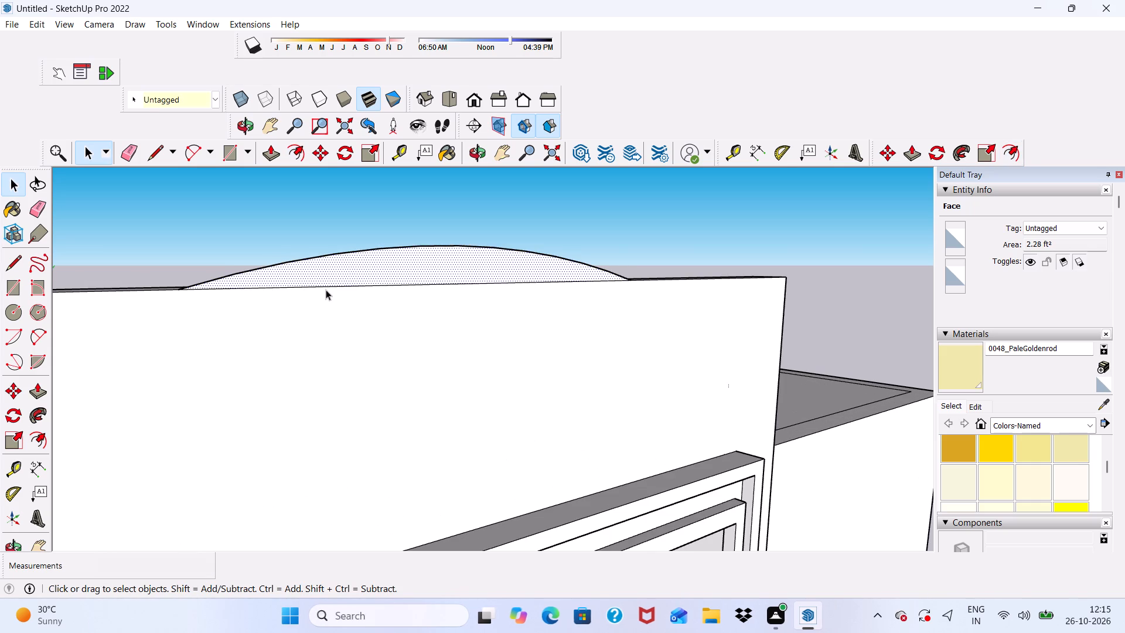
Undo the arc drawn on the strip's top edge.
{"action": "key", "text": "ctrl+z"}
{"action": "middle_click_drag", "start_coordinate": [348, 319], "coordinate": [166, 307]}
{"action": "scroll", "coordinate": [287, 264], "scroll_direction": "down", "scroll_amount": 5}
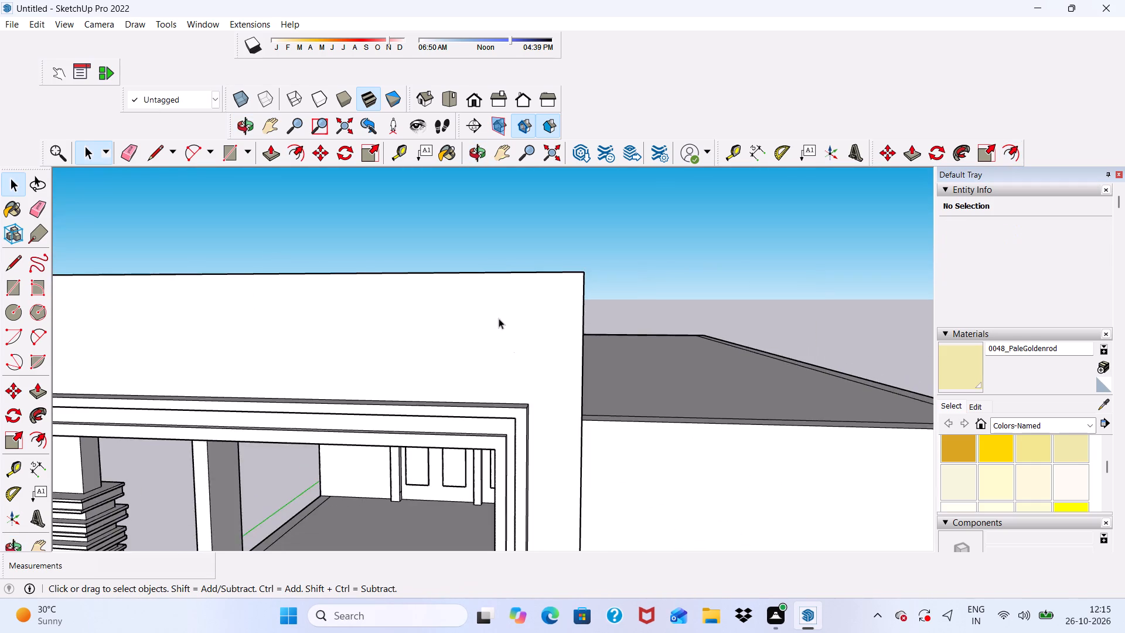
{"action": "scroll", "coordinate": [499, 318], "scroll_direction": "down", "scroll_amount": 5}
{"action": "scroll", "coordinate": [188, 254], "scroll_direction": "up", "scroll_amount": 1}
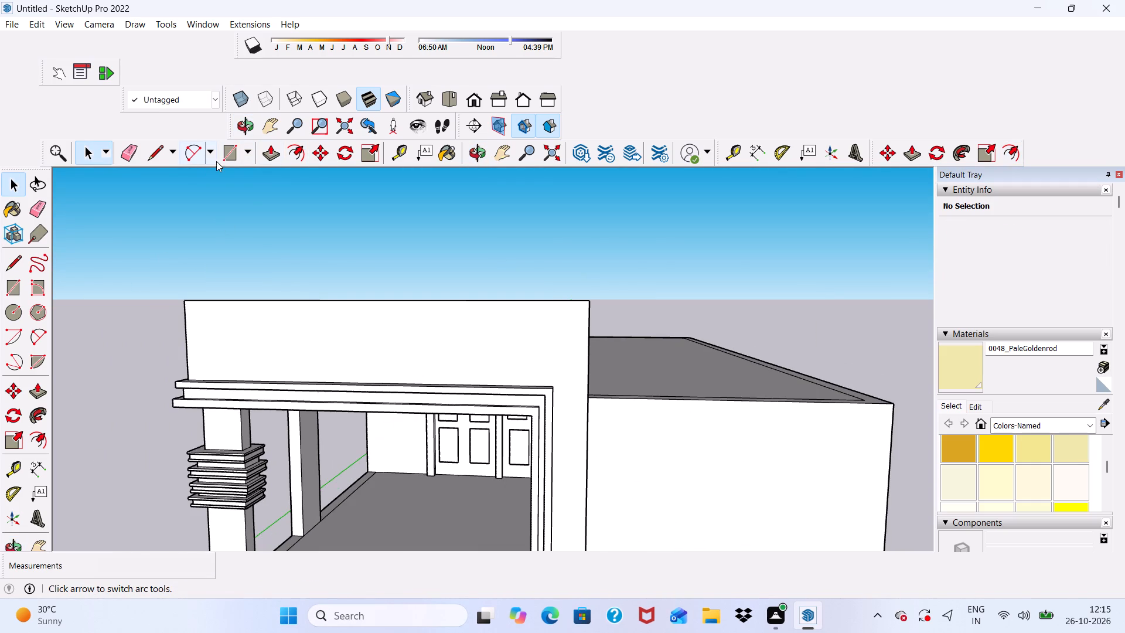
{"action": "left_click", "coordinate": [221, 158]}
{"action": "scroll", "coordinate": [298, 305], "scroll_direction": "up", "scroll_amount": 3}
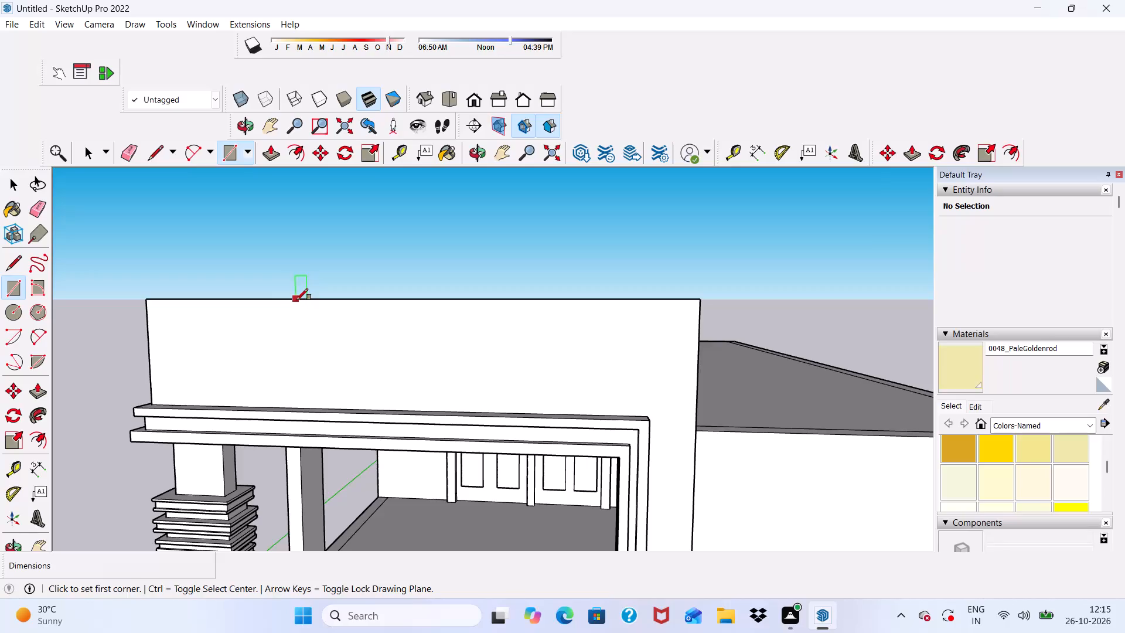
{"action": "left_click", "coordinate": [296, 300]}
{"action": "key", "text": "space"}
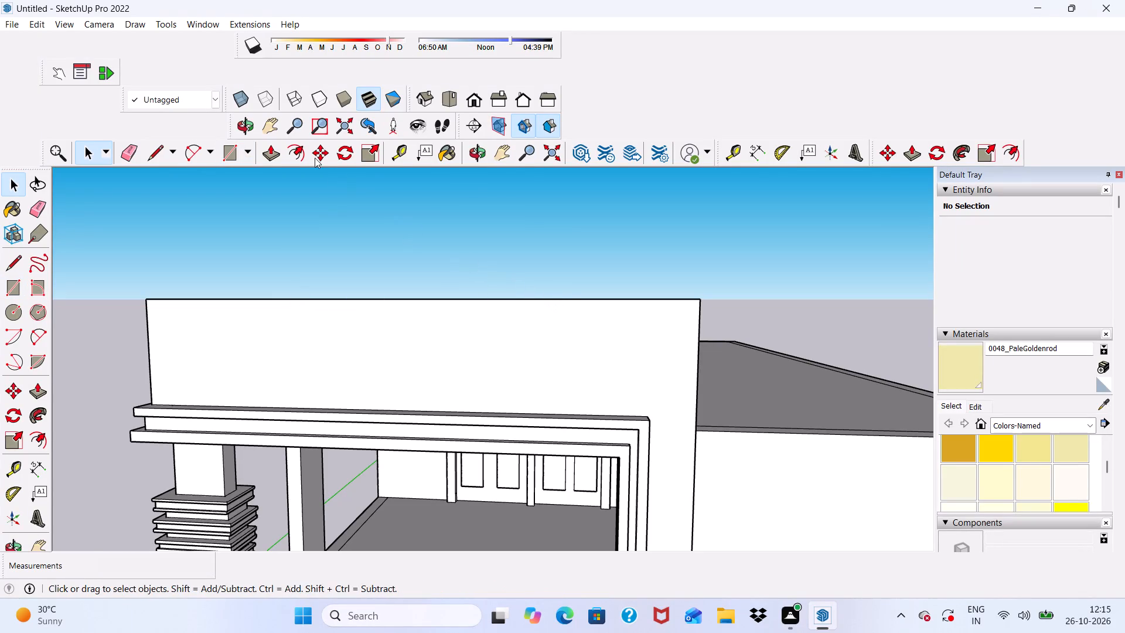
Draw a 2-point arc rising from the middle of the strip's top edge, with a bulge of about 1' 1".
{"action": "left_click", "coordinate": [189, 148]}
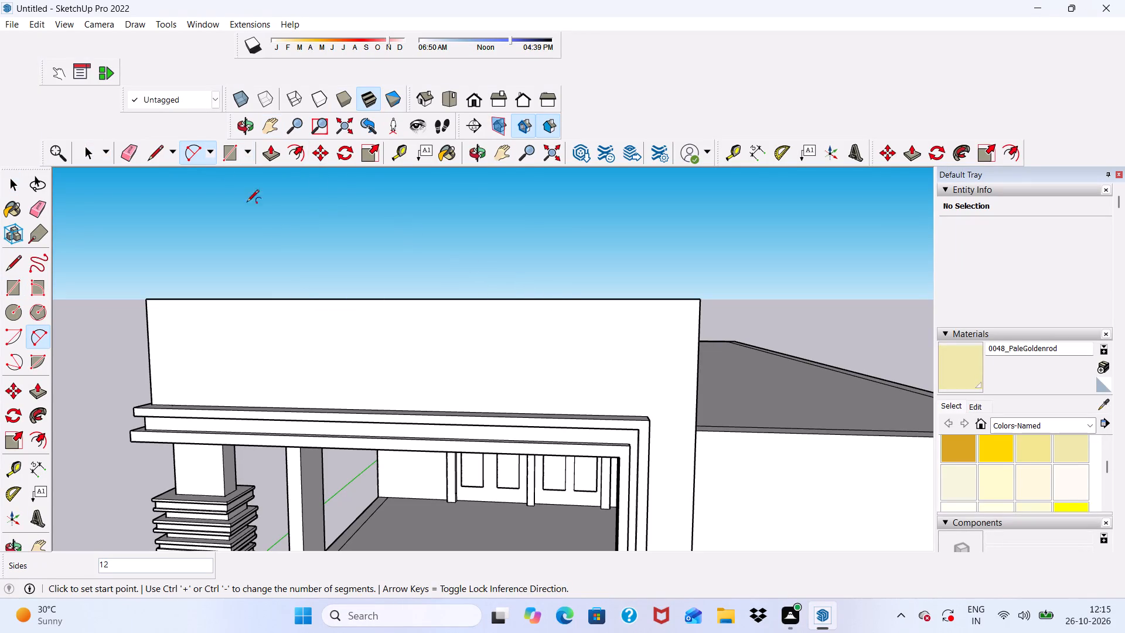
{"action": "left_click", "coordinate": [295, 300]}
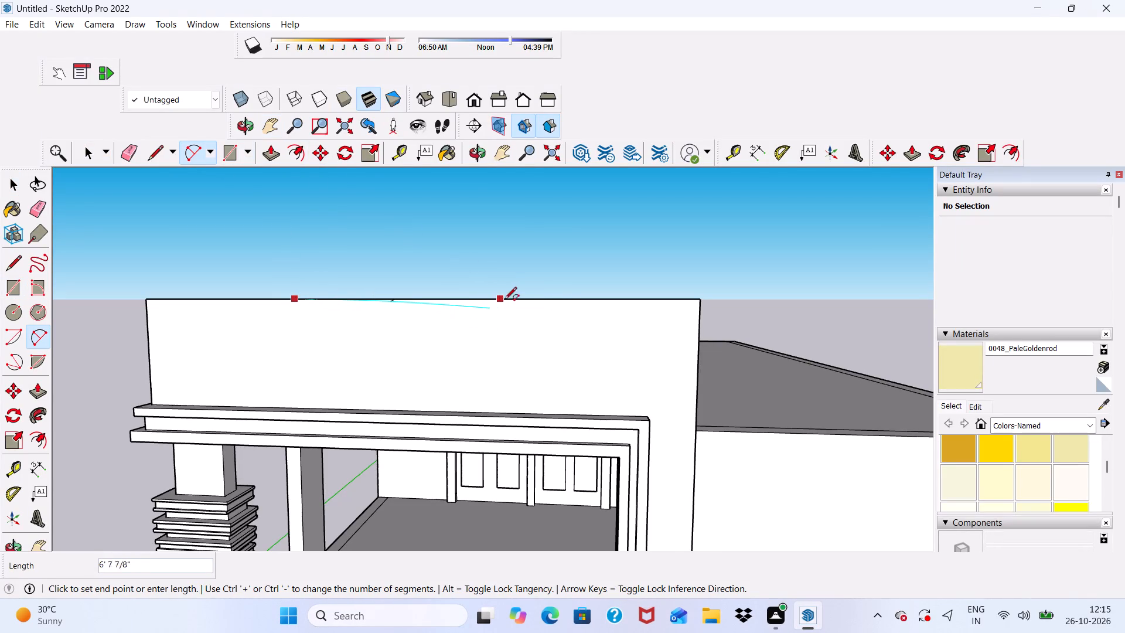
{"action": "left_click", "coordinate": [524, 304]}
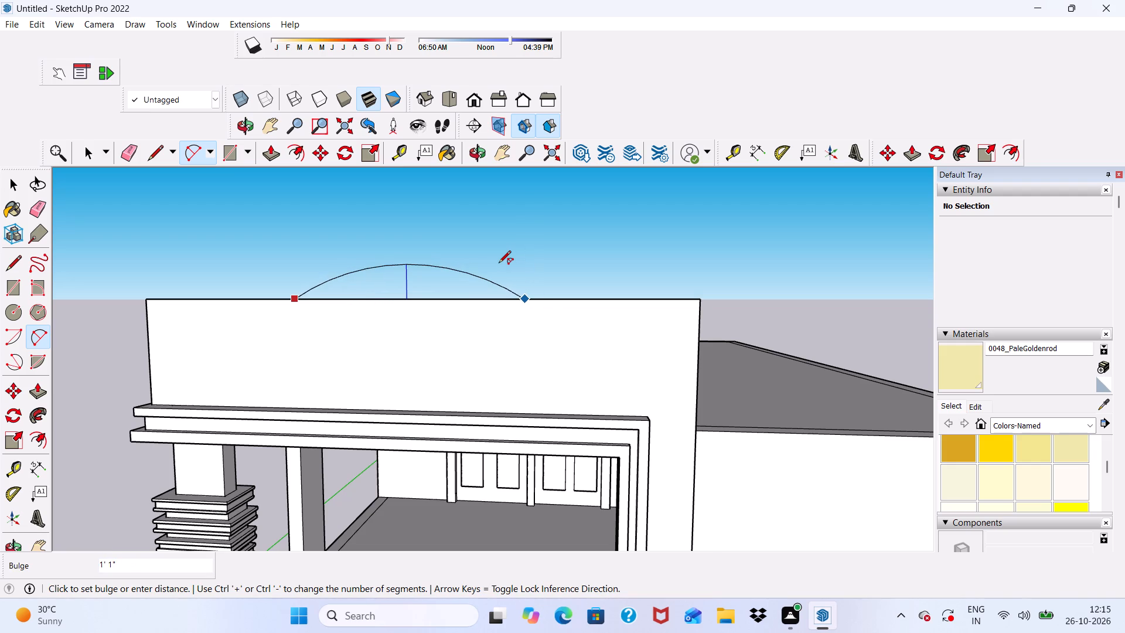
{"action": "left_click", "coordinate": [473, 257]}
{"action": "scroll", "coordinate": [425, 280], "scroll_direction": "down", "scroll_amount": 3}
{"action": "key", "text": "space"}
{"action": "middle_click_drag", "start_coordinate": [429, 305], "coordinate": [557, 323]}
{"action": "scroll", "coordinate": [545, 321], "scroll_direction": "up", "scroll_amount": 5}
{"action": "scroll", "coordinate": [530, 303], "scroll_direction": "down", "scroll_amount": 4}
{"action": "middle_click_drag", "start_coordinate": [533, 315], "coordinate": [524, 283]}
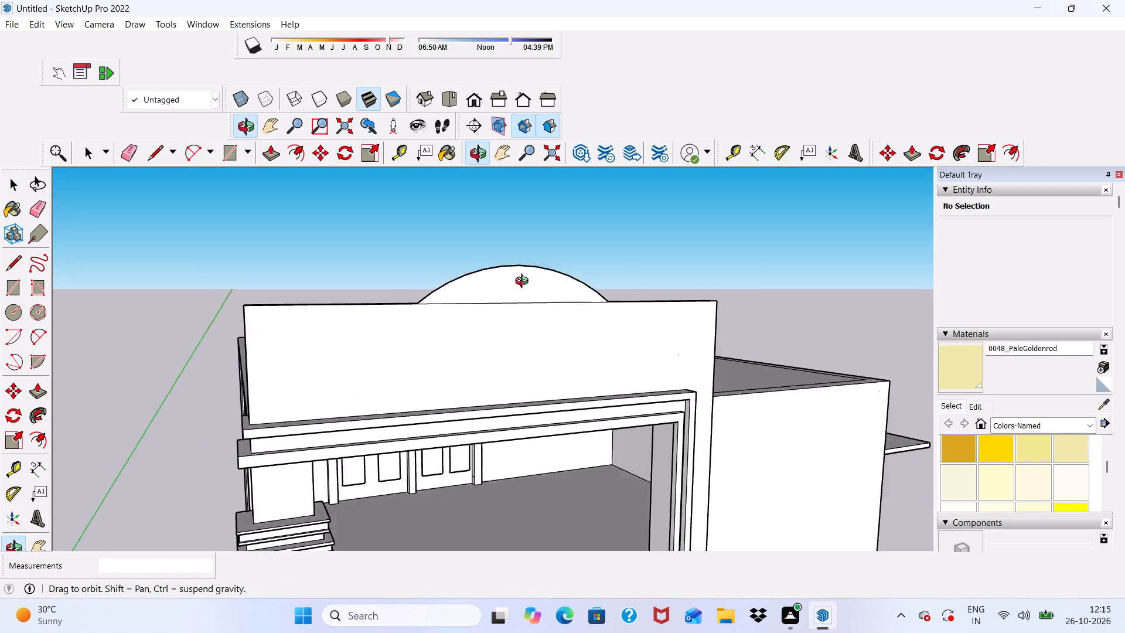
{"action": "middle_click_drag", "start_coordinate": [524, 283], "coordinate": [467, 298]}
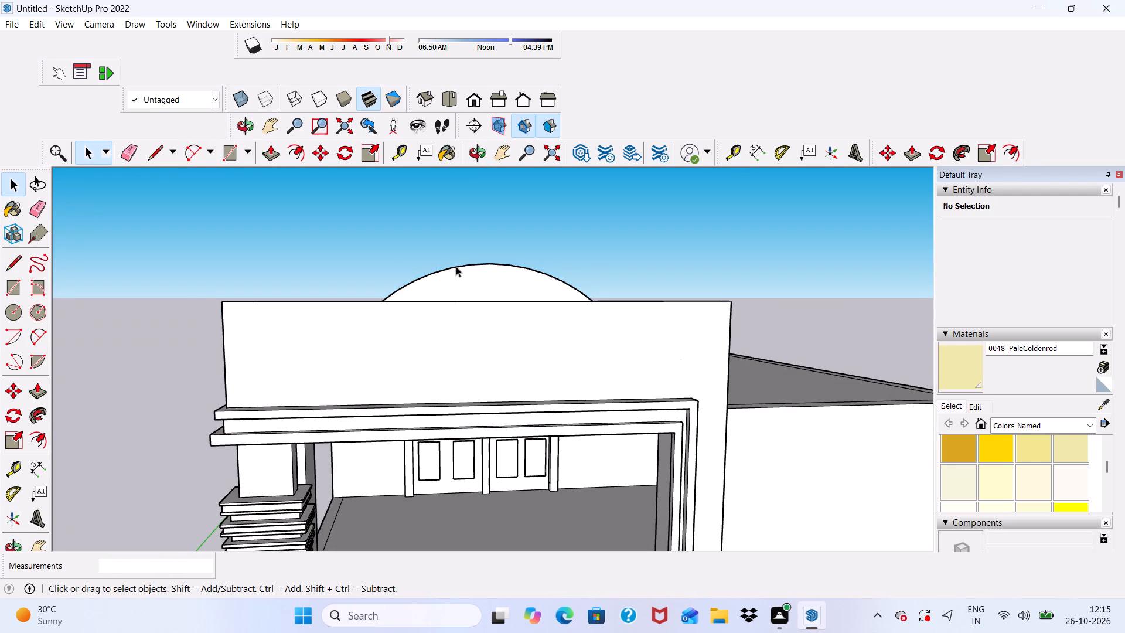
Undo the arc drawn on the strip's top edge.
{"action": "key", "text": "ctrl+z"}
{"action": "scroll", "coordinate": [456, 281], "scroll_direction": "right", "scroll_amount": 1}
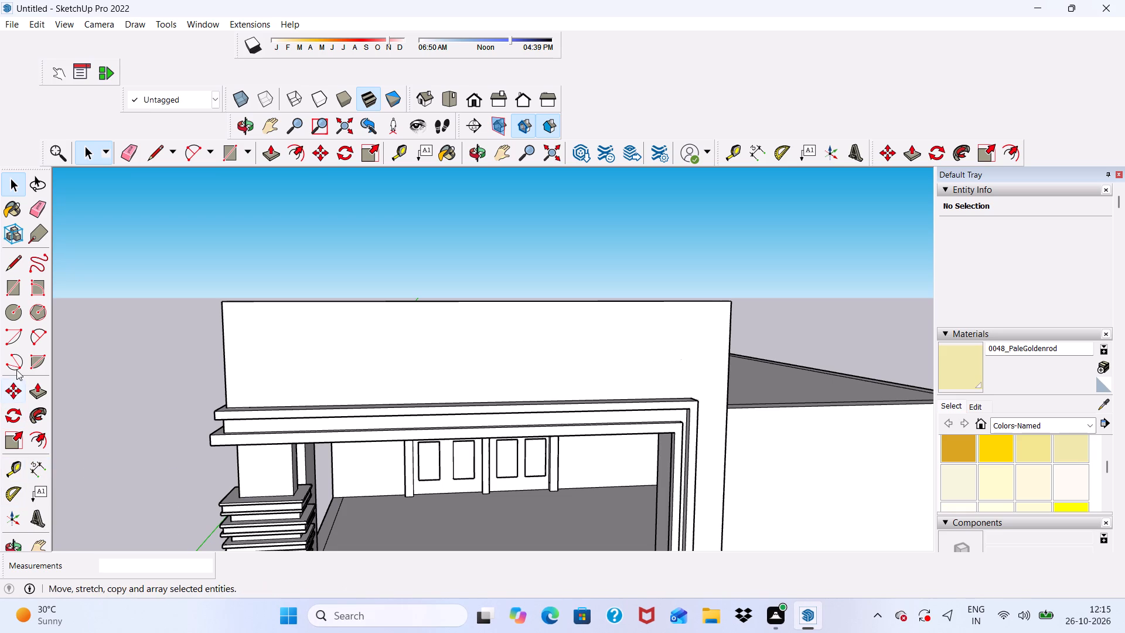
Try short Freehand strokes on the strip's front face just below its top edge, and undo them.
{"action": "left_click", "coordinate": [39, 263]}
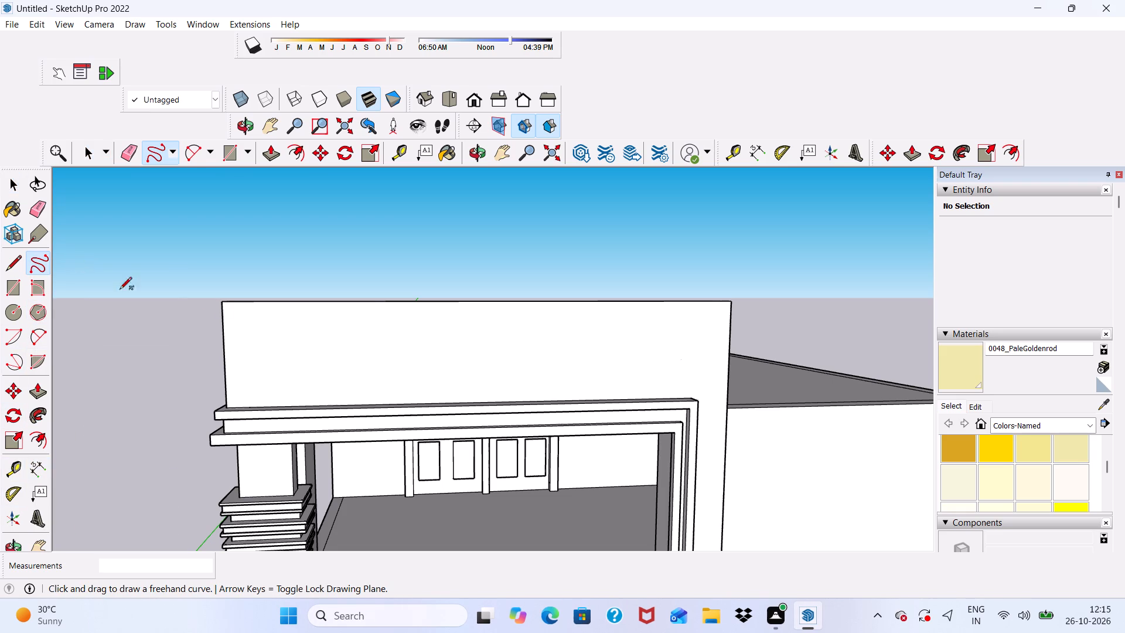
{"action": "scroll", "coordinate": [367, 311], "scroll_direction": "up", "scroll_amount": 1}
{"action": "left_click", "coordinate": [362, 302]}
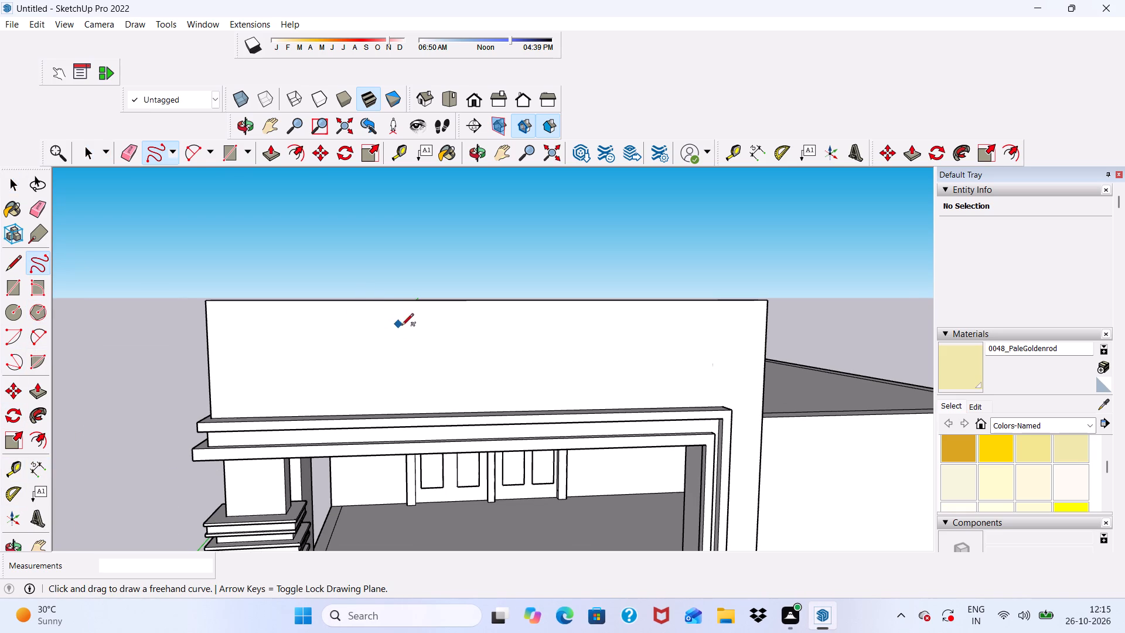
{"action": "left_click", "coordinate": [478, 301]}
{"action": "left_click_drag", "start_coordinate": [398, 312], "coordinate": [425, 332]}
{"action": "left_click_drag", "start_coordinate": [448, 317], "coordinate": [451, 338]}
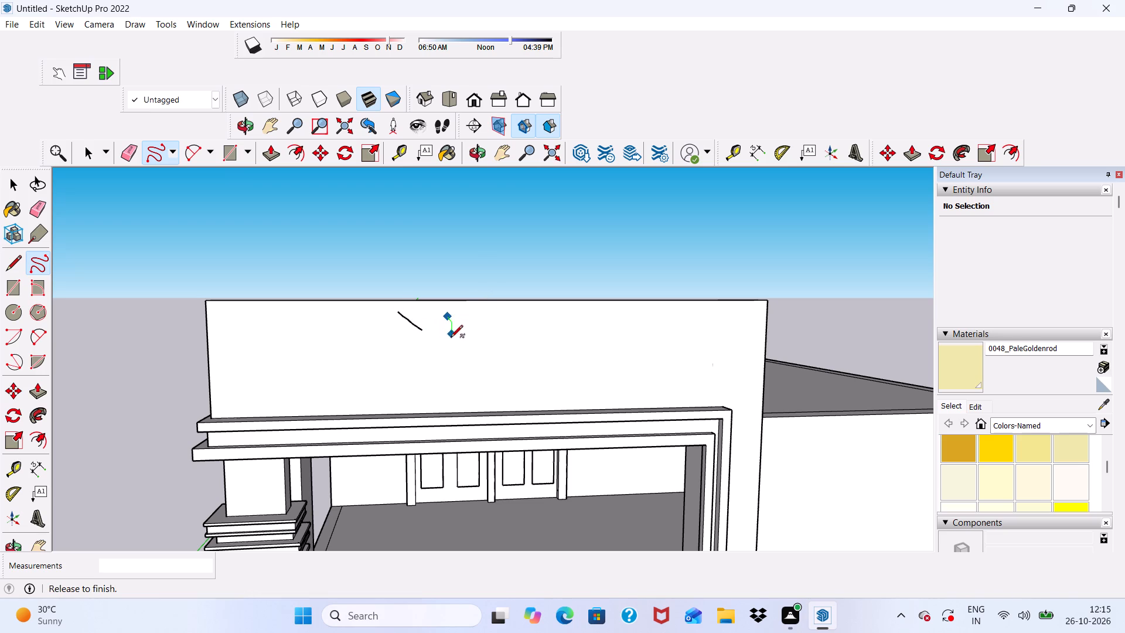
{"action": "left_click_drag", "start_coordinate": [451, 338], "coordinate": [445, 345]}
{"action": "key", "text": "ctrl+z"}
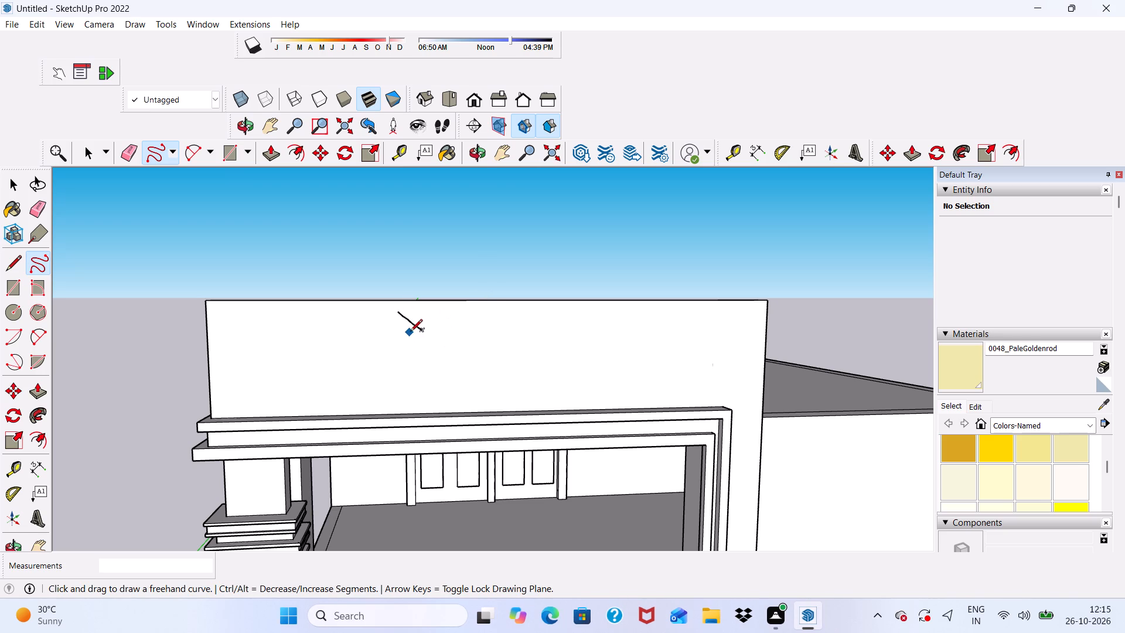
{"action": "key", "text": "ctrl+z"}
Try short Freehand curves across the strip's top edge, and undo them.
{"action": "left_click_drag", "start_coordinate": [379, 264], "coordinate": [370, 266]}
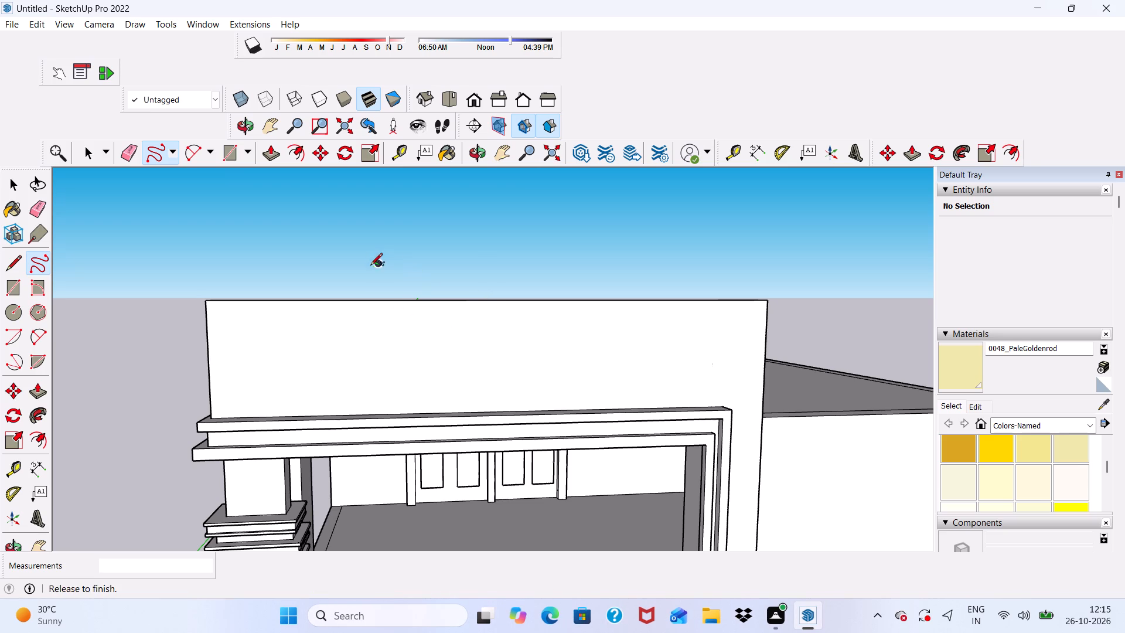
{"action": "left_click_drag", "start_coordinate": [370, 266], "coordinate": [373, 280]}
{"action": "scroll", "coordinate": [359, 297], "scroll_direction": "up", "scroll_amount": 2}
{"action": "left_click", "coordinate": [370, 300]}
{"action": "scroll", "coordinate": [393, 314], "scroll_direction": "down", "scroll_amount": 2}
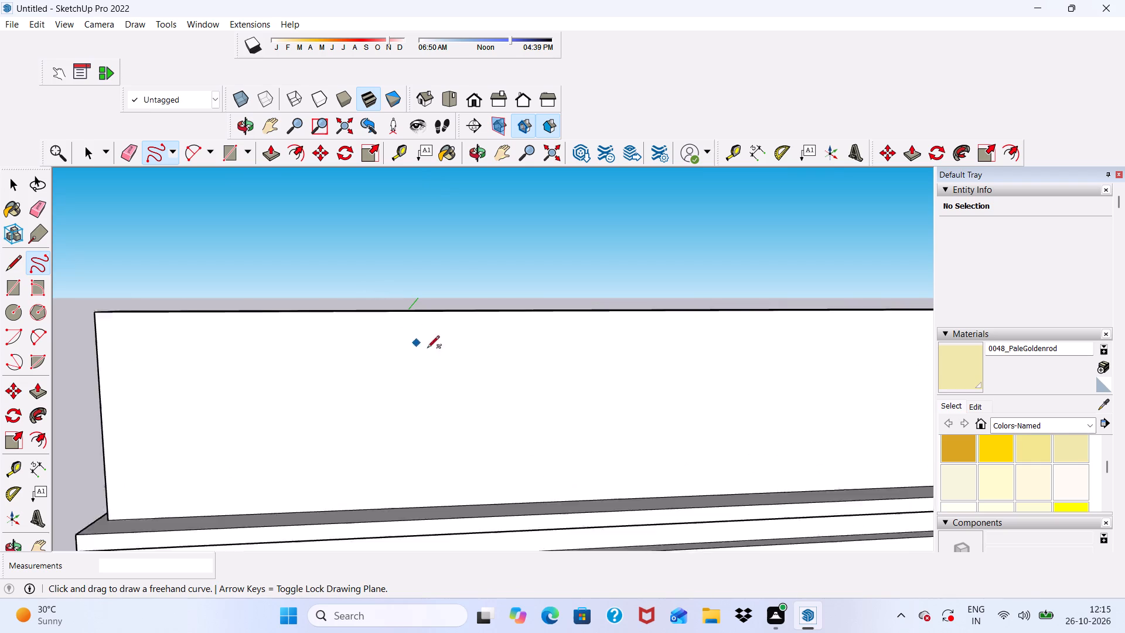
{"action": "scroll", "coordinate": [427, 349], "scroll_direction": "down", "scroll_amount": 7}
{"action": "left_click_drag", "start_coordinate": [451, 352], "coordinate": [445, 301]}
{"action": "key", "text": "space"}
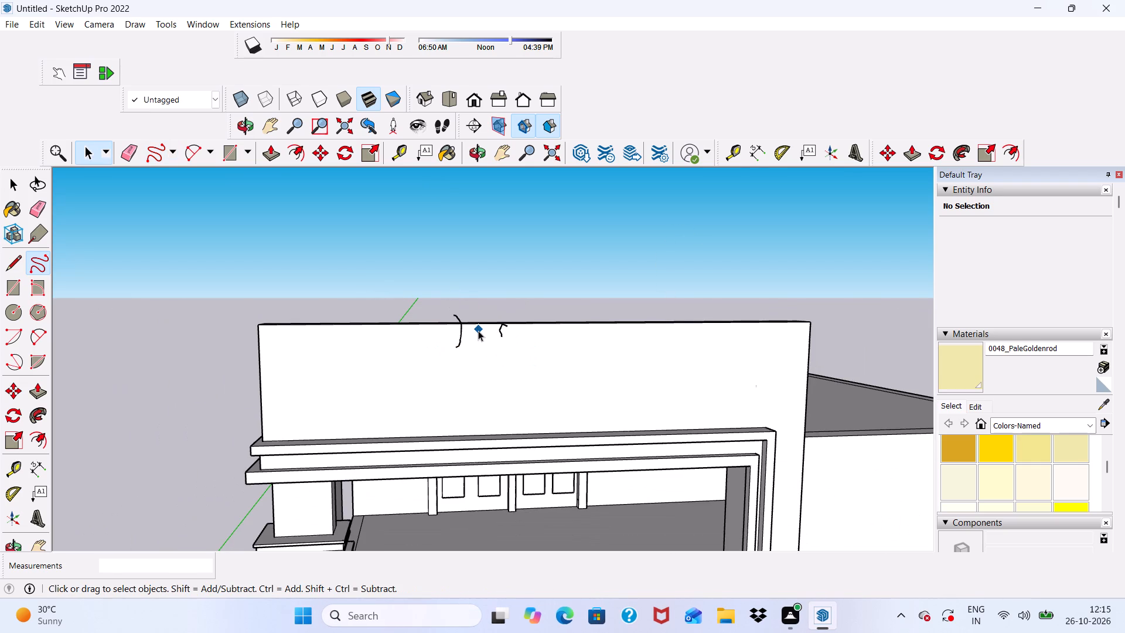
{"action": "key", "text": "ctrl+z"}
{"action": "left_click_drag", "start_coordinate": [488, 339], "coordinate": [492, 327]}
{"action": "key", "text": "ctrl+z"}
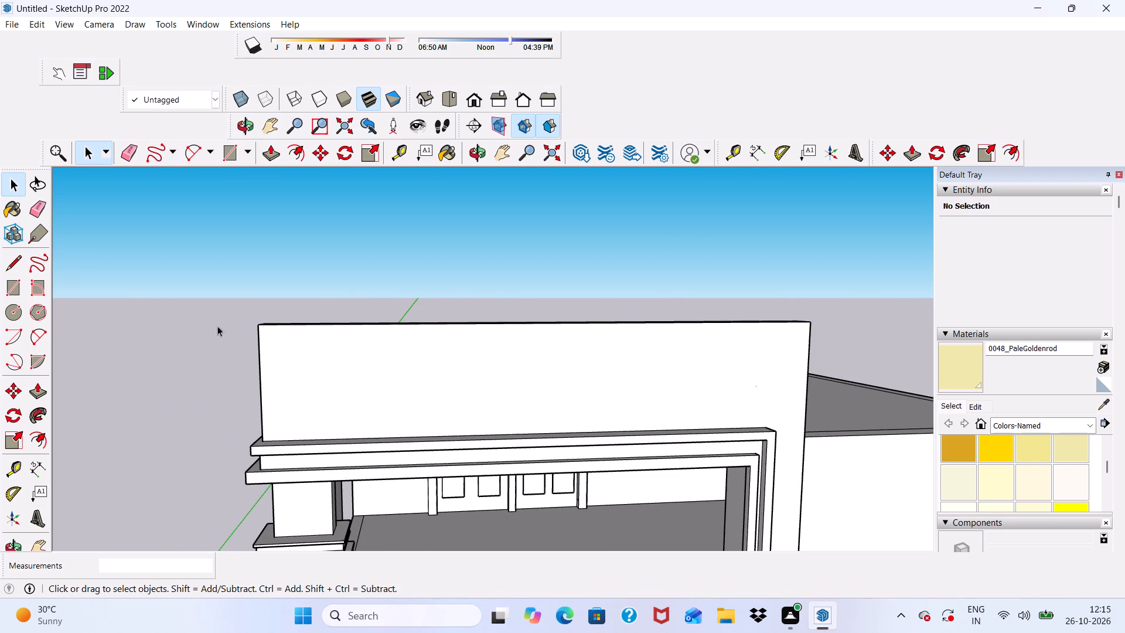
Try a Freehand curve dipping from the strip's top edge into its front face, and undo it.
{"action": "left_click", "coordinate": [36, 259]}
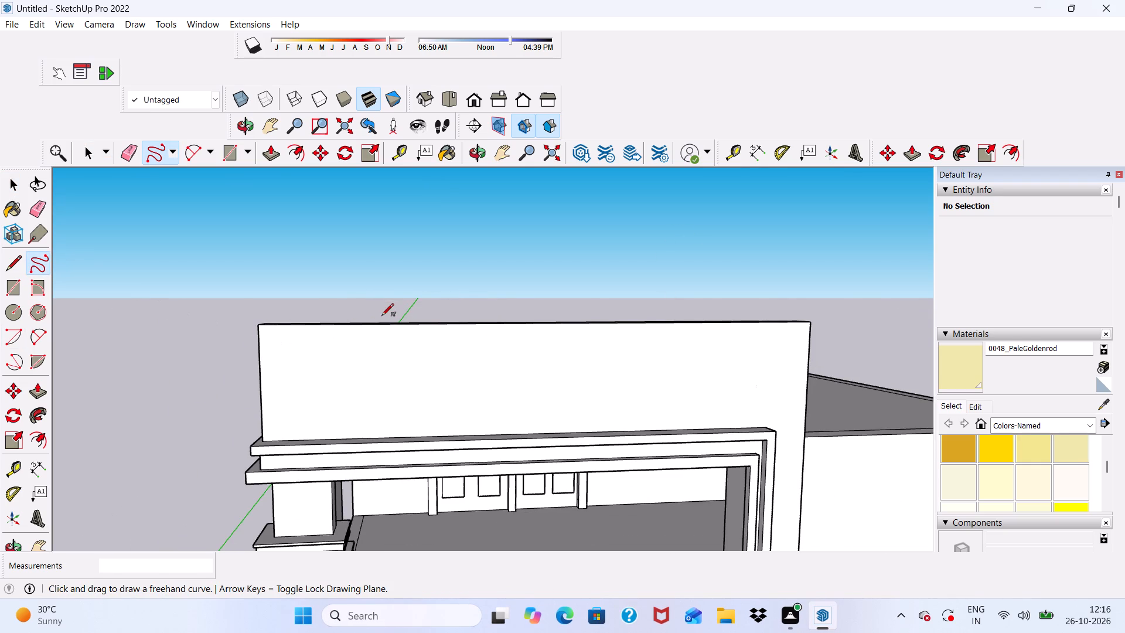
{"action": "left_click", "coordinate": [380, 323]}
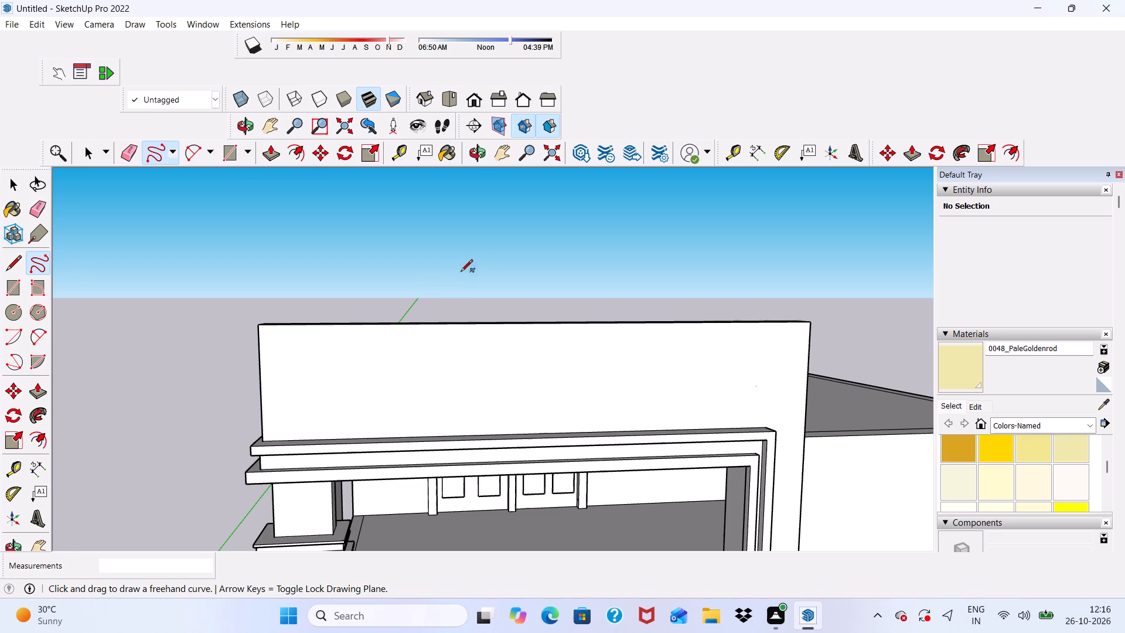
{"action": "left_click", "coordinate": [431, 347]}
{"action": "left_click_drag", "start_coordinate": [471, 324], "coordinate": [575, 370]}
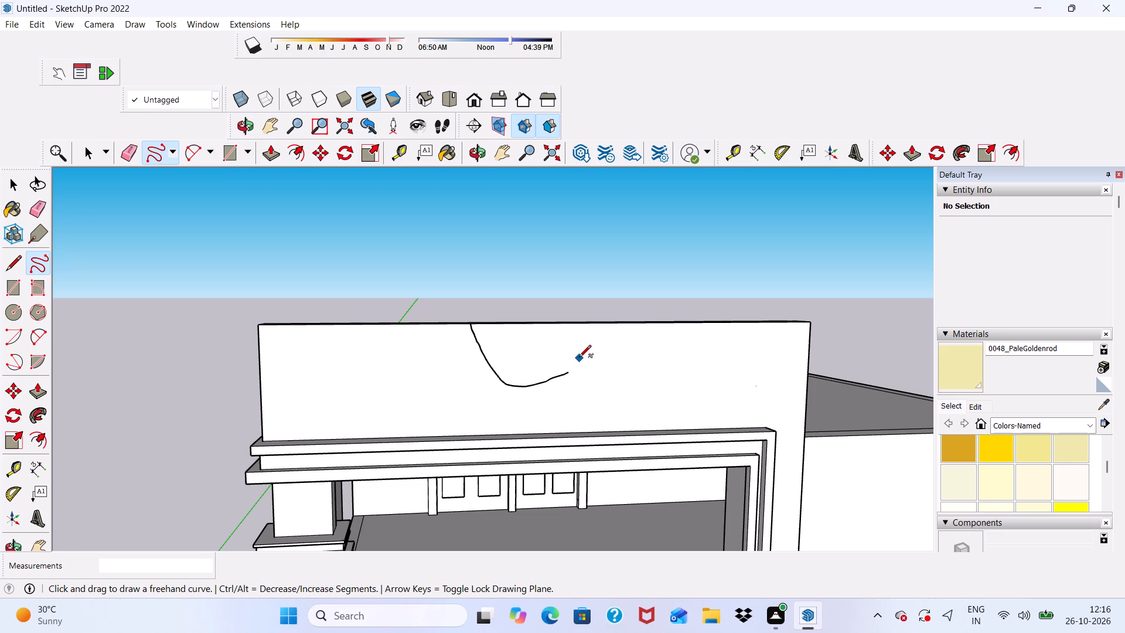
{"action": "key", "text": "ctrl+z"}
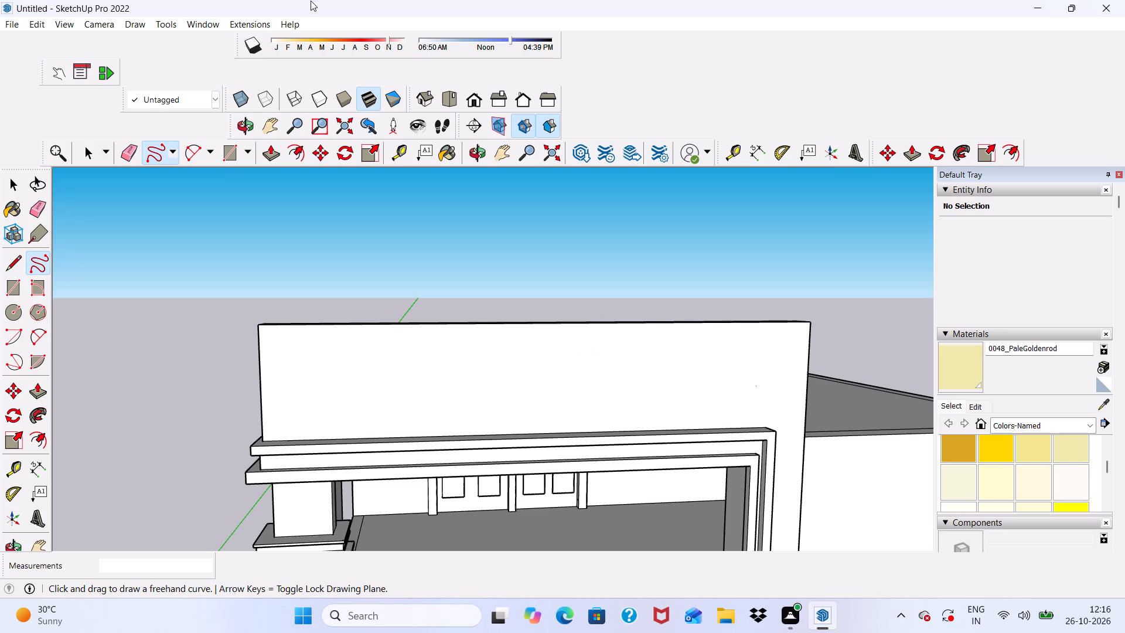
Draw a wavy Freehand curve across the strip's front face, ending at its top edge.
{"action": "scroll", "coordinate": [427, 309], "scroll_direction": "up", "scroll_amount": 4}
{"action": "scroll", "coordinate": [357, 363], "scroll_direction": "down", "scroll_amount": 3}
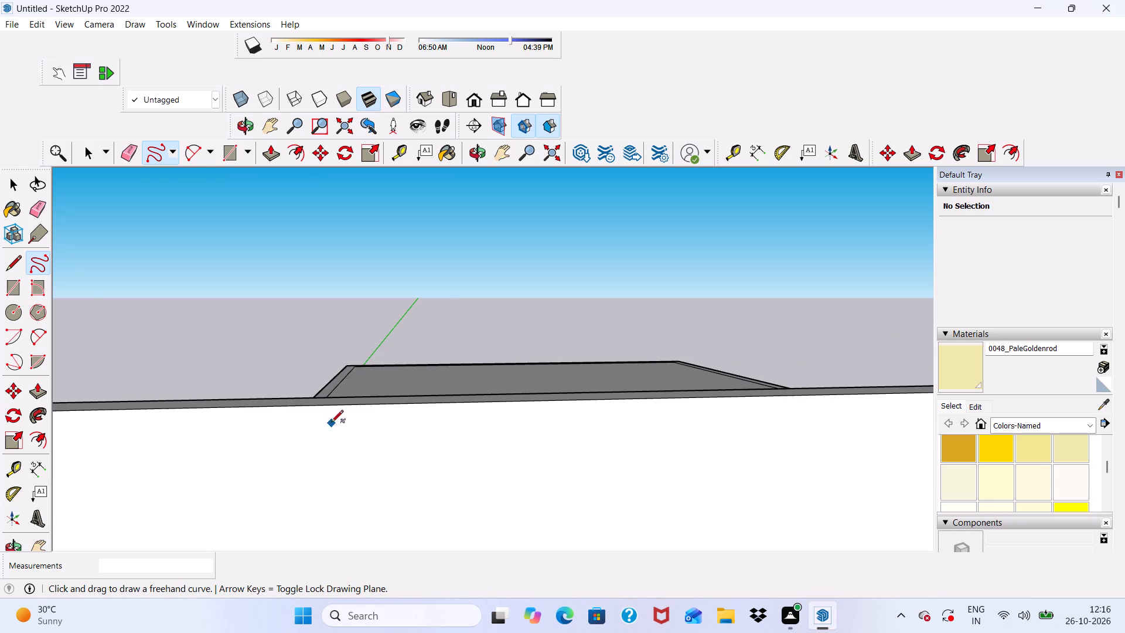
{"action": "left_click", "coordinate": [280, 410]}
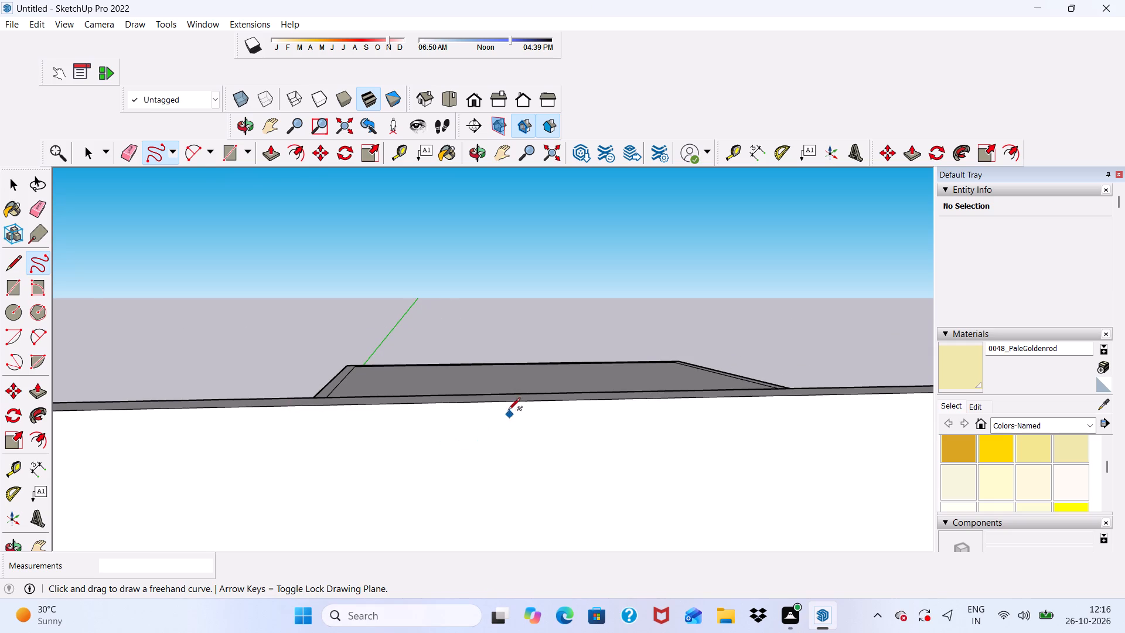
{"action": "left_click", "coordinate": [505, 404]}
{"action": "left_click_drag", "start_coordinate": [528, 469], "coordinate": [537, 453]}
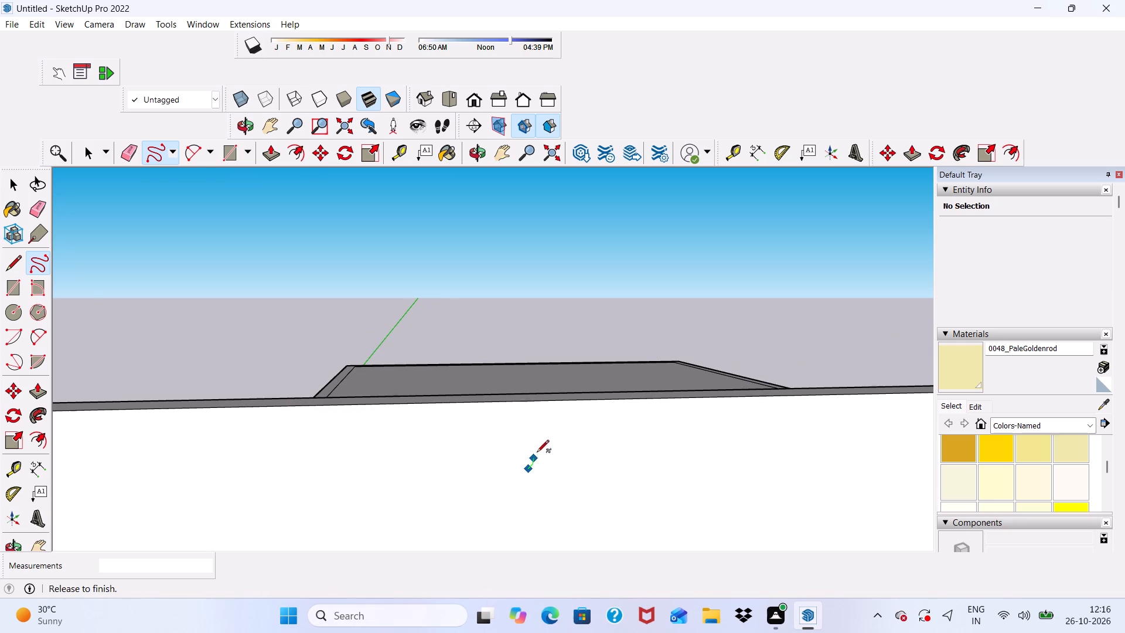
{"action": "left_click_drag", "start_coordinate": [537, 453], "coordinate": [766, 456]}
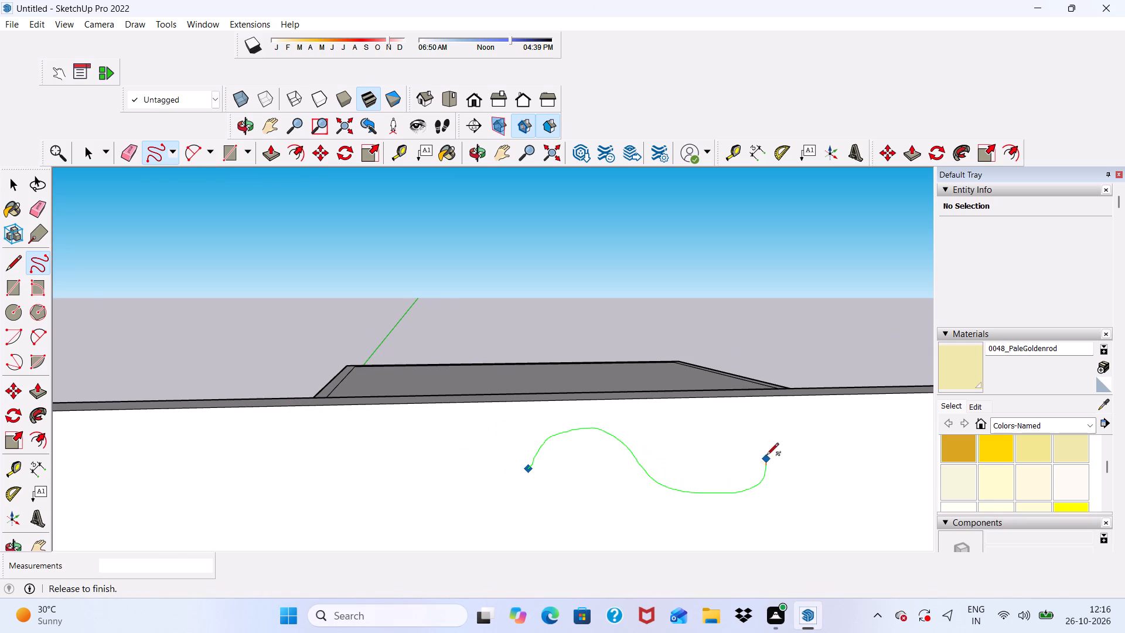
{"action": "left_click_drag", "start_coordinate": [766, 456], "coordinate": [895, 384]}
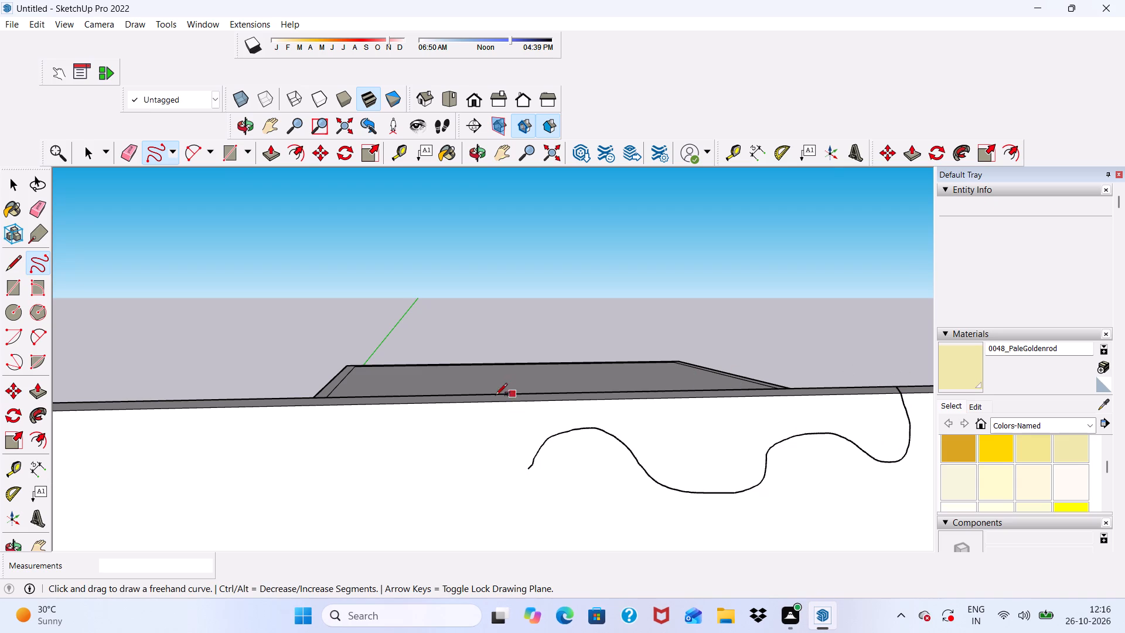
Examine the wavy curve and check whether it divides the strip's front face.
{"action": "scroll", "coordinate": [517, 416], "scroll_direction": "down", "scroll_amount": 1}
{"action": "middle_click_drag", "start_coordinate": [549, 471], "coordinate": [550, 519]}
{"action": "scroll", "coordinate": [567, 472], "scroll_direction": "up", "scroll_amount": 6}
{"action": "left_click", "coordinate": [569, 458]}
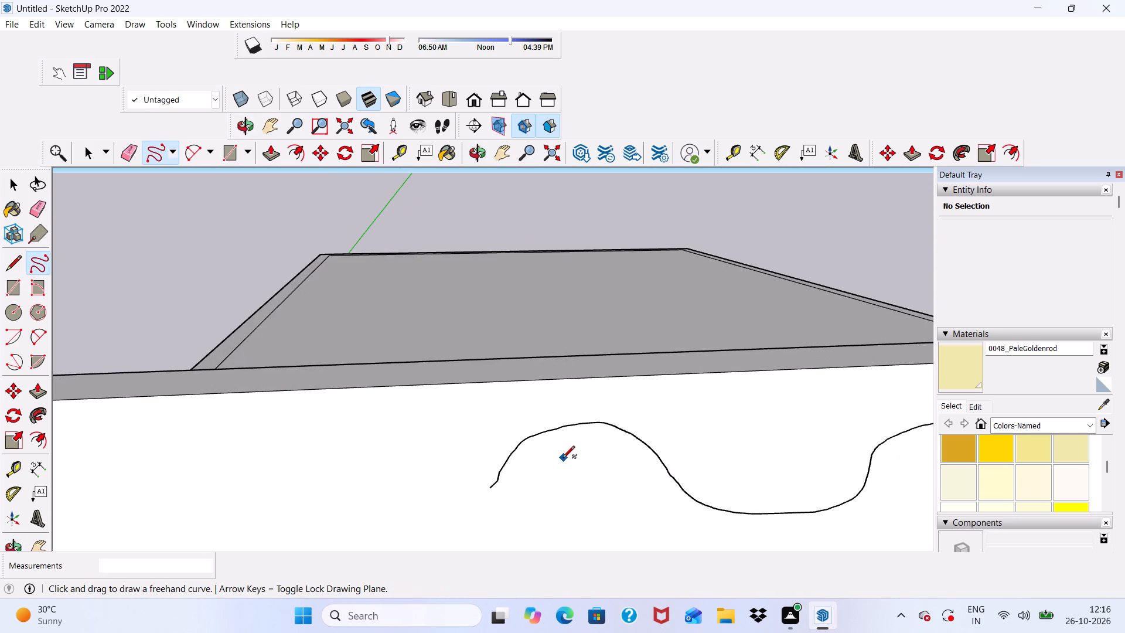
{"action": "key", "text": "space"}
{"action": "left_click", "coordinate": [568, 457]}
{"action": "scroll", "coordinate": [555, 441], "scroll_direction": "down", "scroll_amount": 3}
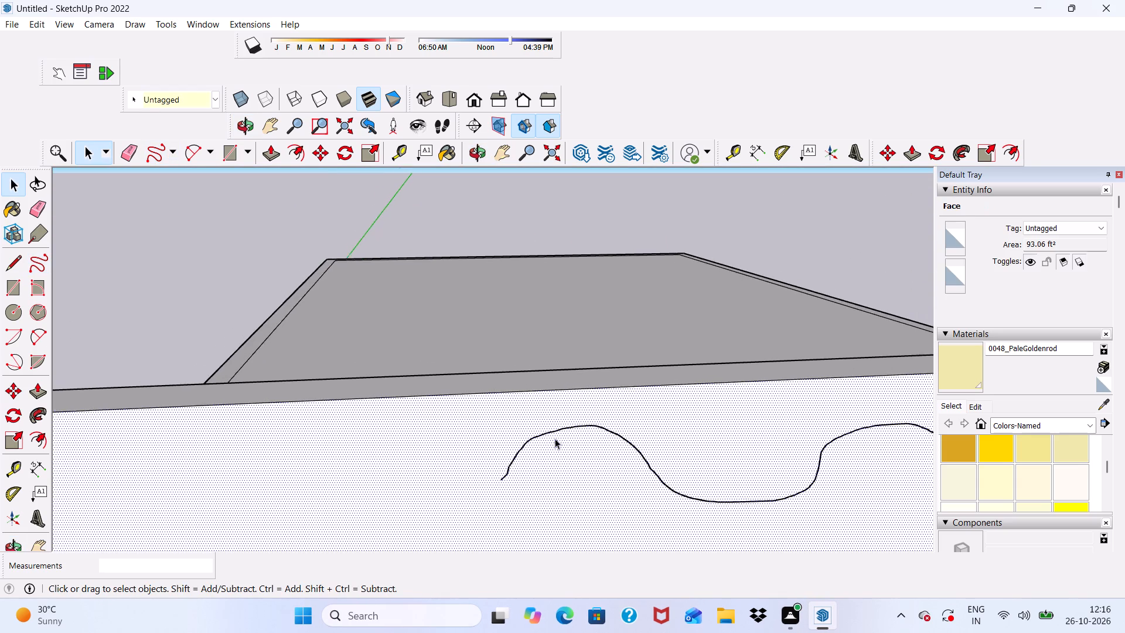
{"action": "scroll", "coordinate": [555, 438], "scroll_direction": "down", "scroll_amount": 5}
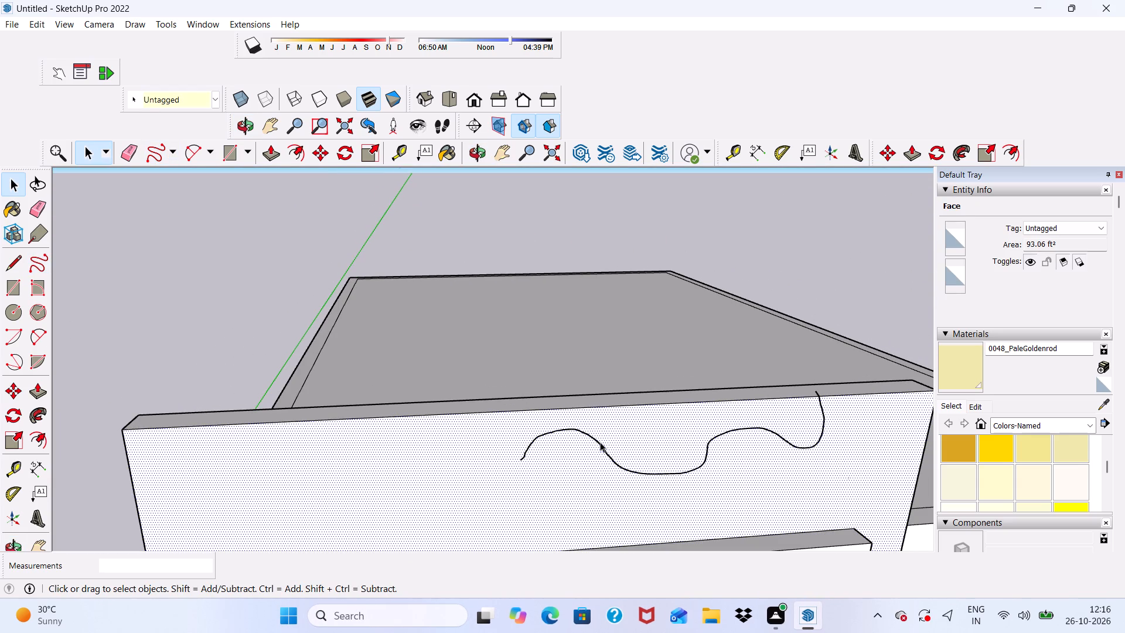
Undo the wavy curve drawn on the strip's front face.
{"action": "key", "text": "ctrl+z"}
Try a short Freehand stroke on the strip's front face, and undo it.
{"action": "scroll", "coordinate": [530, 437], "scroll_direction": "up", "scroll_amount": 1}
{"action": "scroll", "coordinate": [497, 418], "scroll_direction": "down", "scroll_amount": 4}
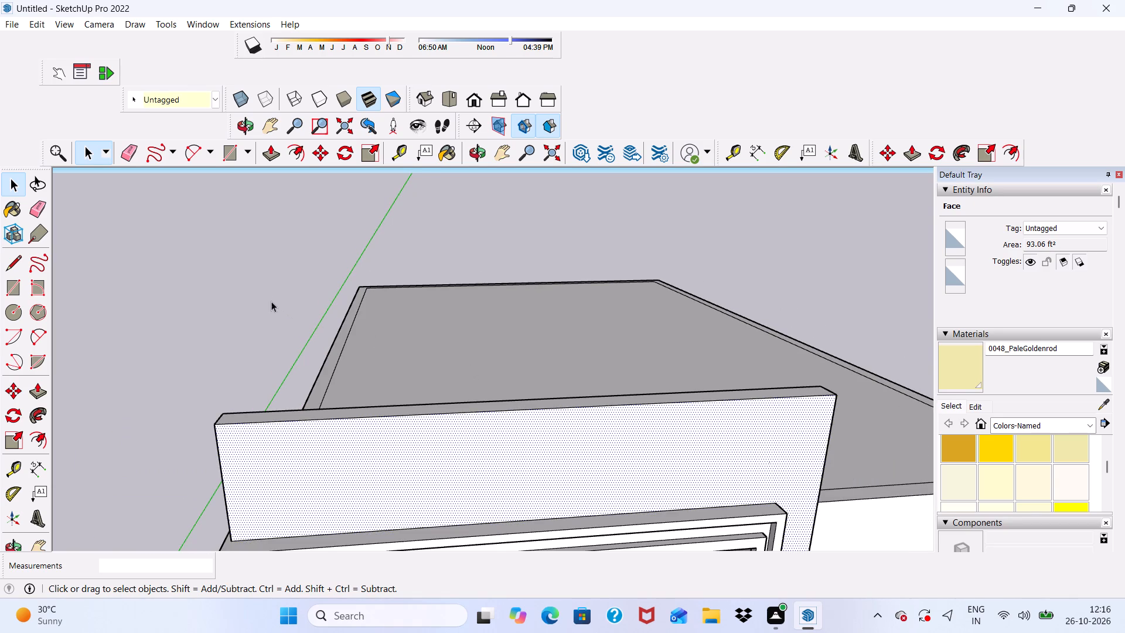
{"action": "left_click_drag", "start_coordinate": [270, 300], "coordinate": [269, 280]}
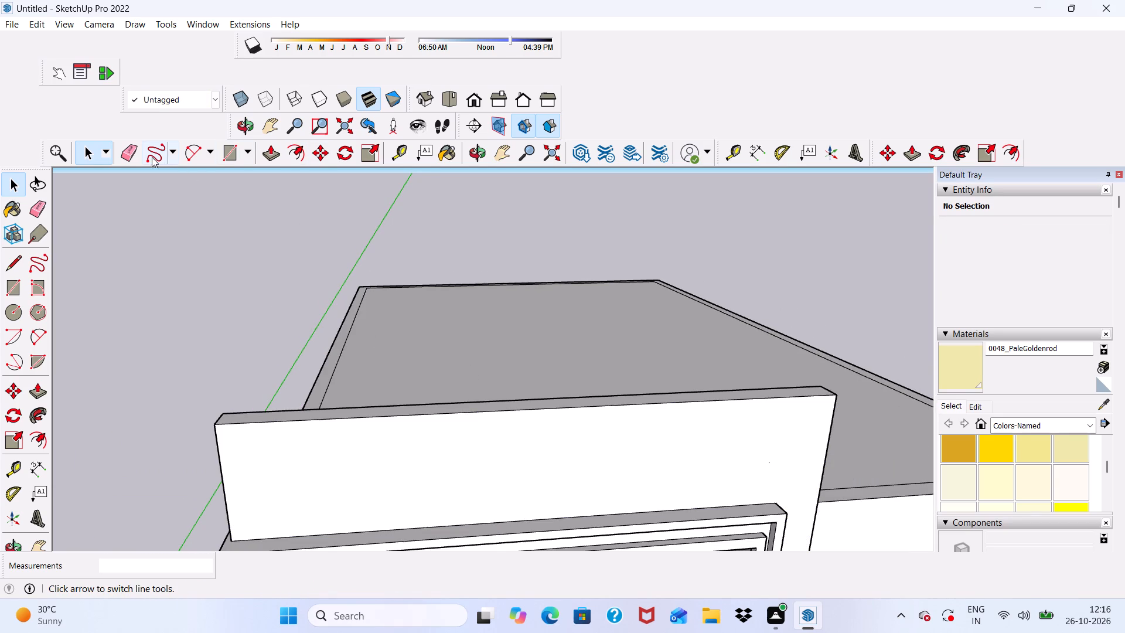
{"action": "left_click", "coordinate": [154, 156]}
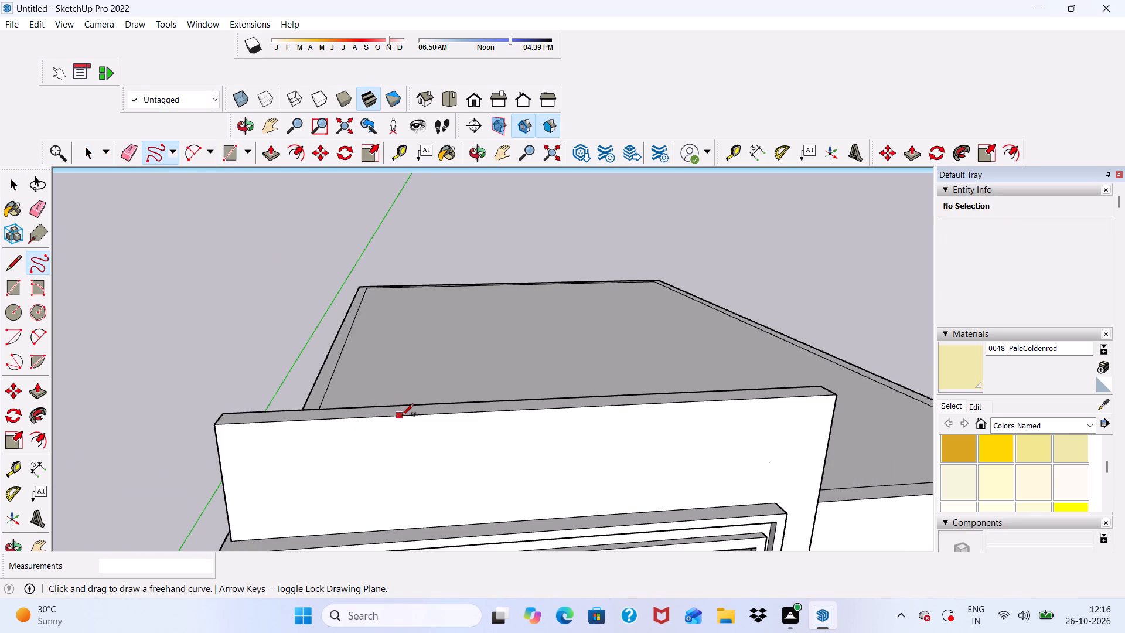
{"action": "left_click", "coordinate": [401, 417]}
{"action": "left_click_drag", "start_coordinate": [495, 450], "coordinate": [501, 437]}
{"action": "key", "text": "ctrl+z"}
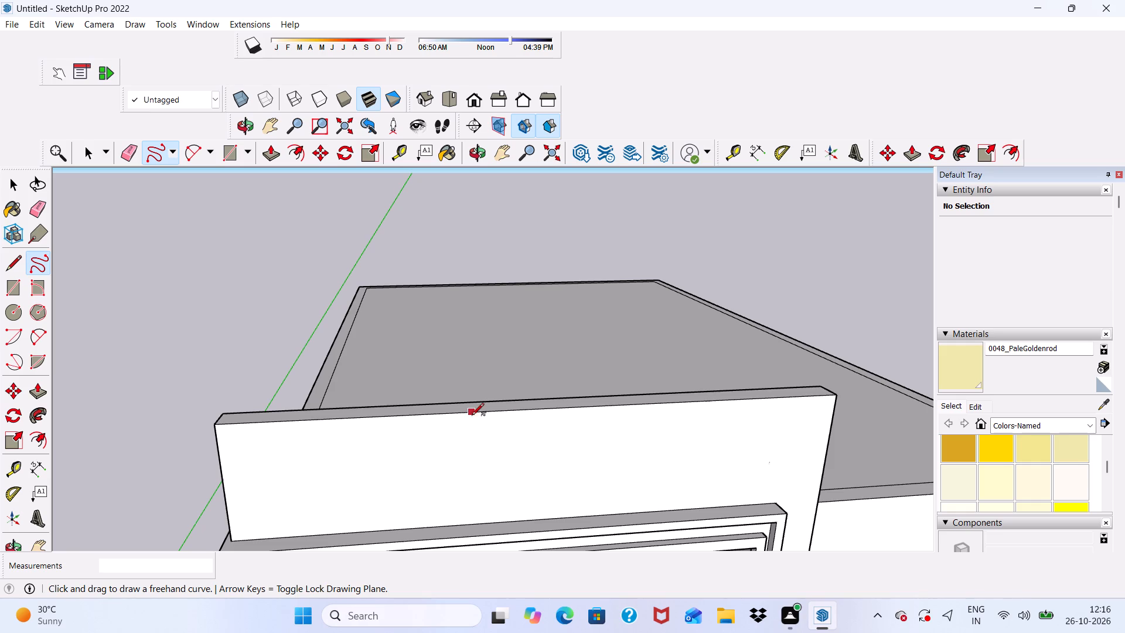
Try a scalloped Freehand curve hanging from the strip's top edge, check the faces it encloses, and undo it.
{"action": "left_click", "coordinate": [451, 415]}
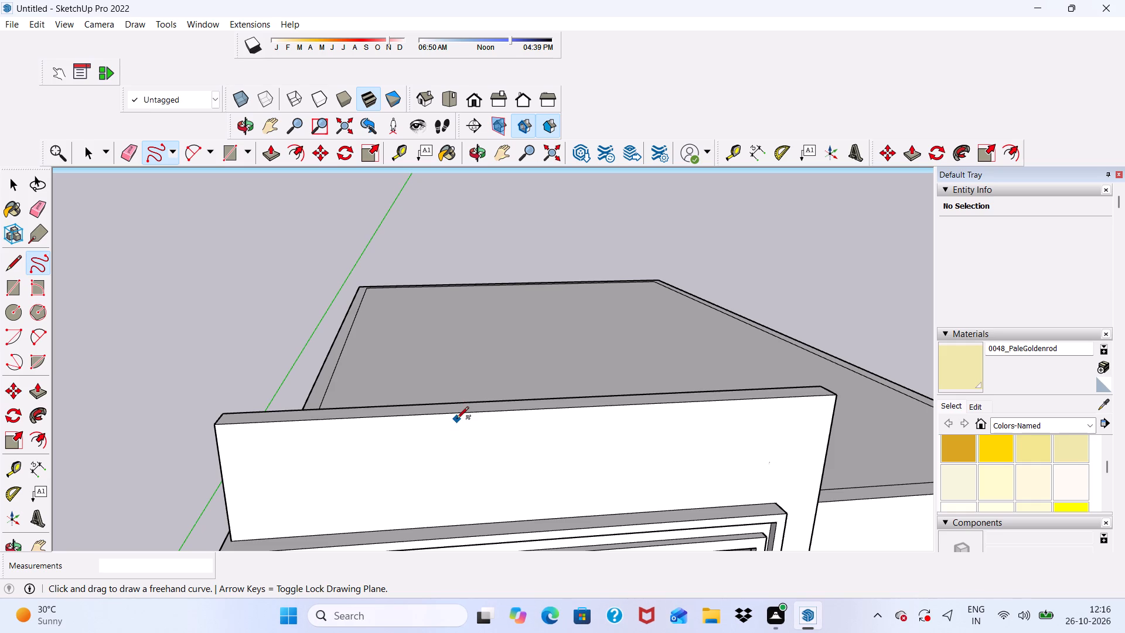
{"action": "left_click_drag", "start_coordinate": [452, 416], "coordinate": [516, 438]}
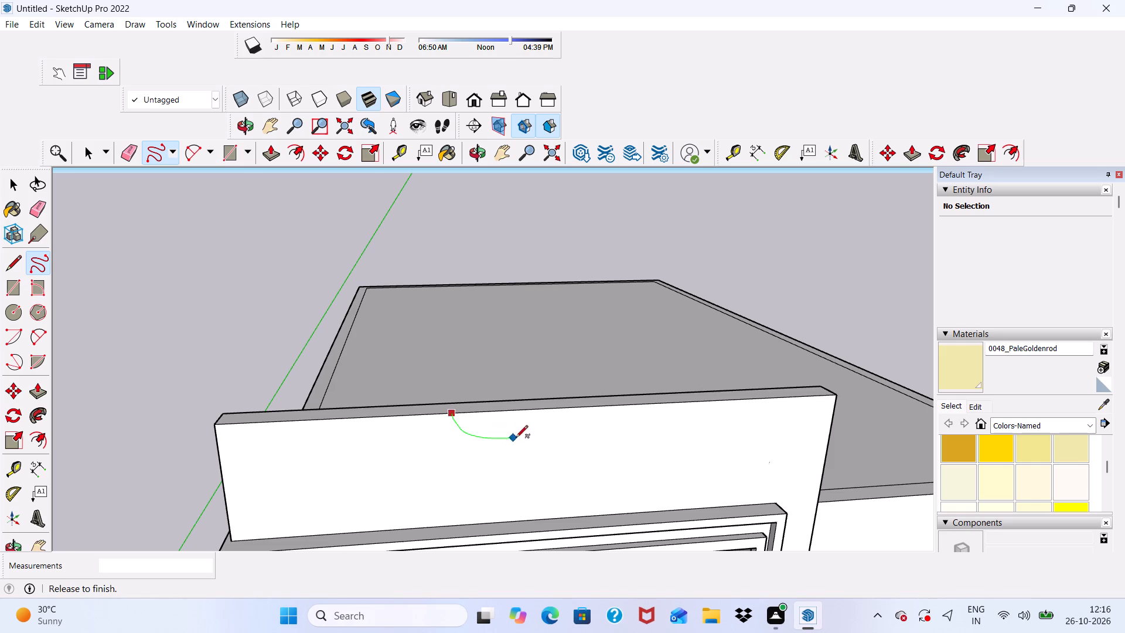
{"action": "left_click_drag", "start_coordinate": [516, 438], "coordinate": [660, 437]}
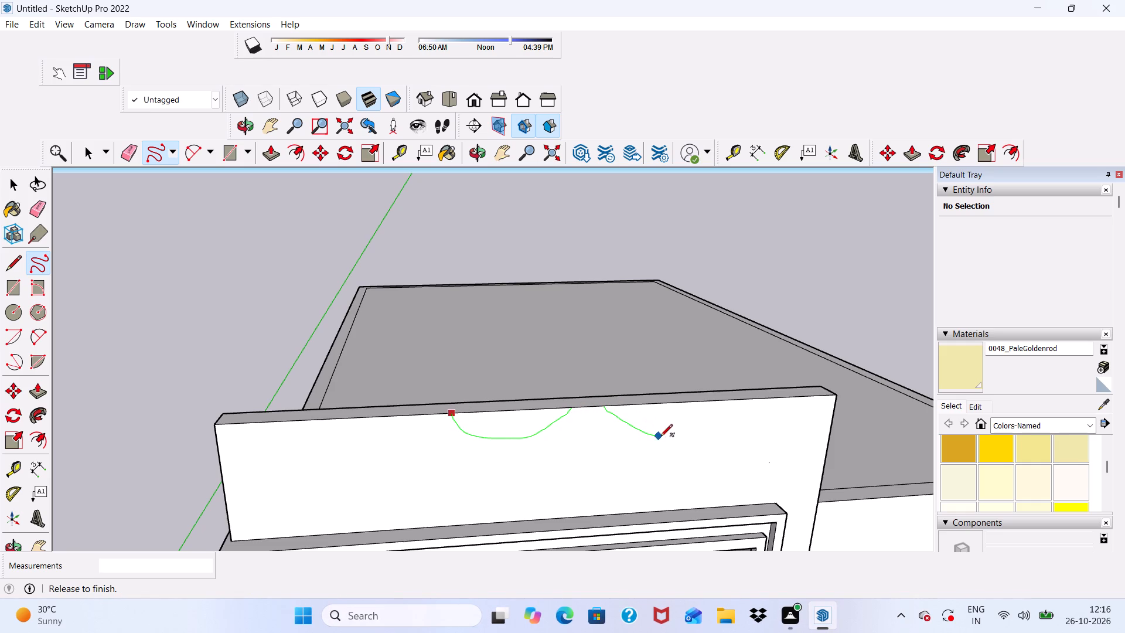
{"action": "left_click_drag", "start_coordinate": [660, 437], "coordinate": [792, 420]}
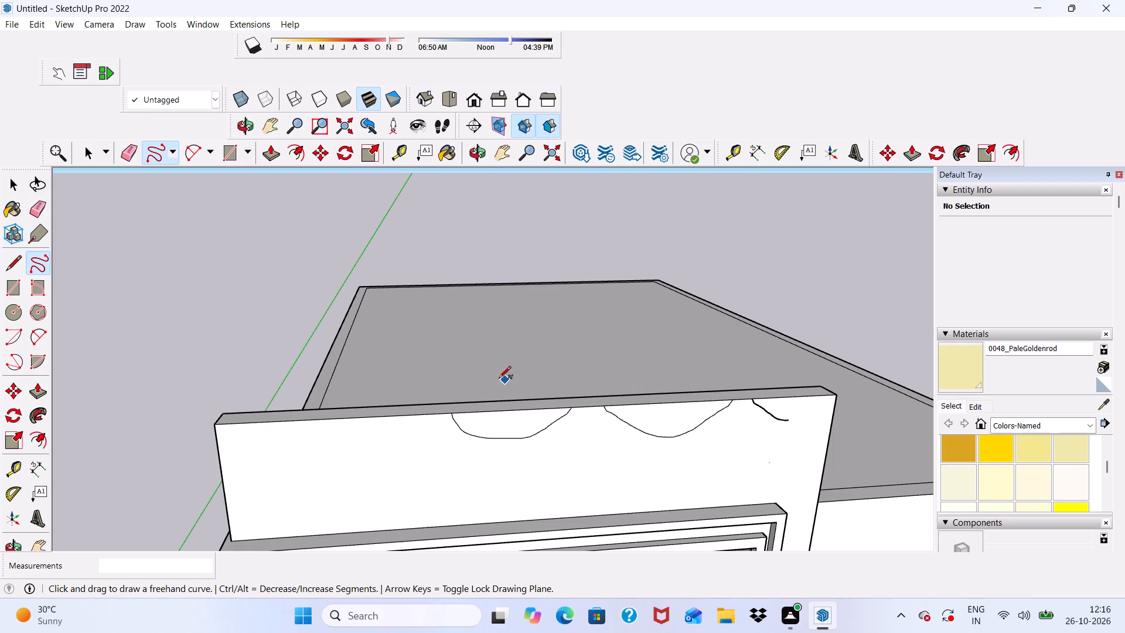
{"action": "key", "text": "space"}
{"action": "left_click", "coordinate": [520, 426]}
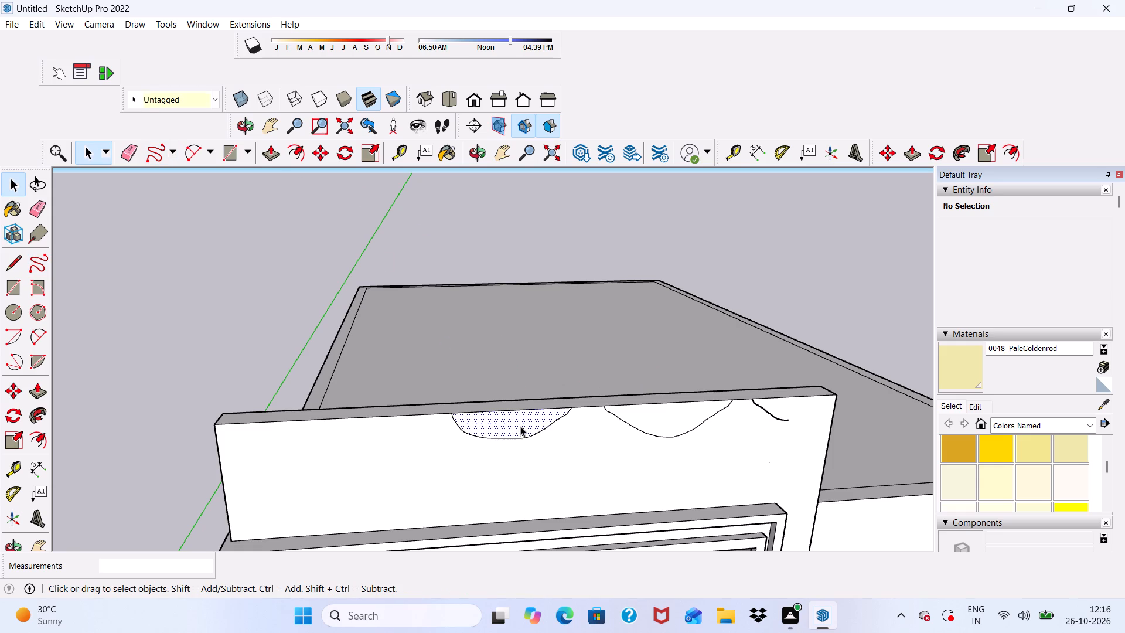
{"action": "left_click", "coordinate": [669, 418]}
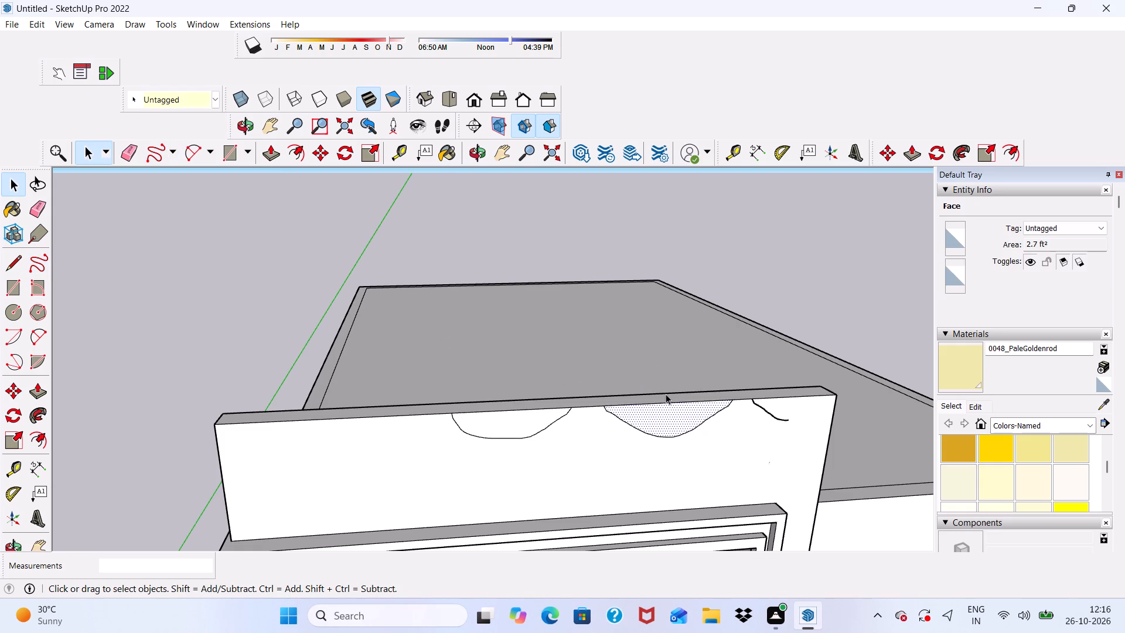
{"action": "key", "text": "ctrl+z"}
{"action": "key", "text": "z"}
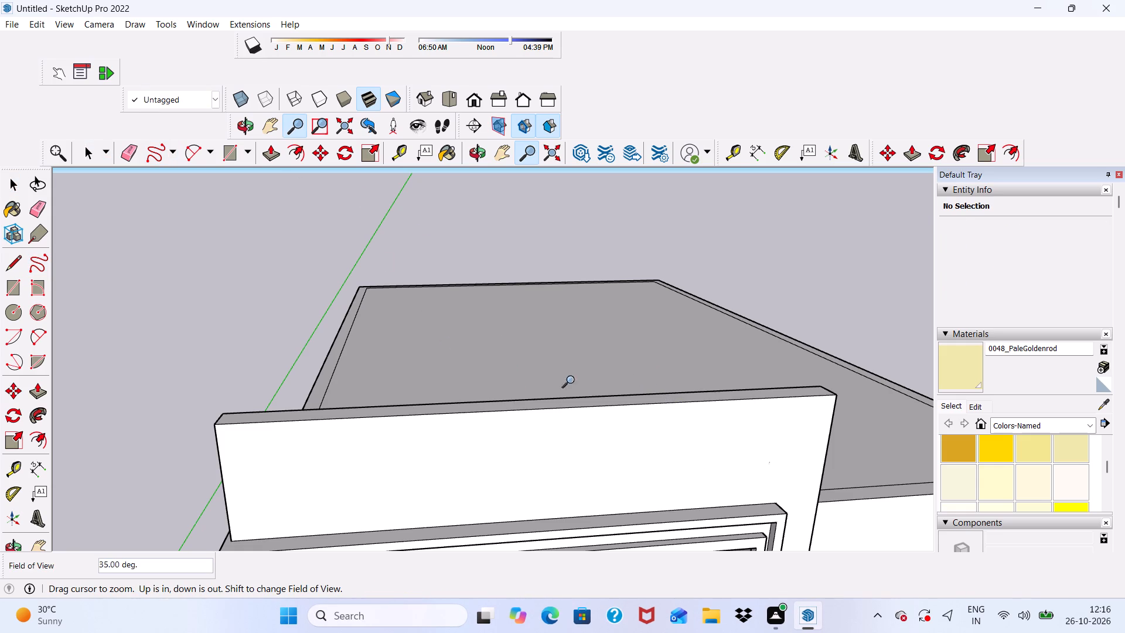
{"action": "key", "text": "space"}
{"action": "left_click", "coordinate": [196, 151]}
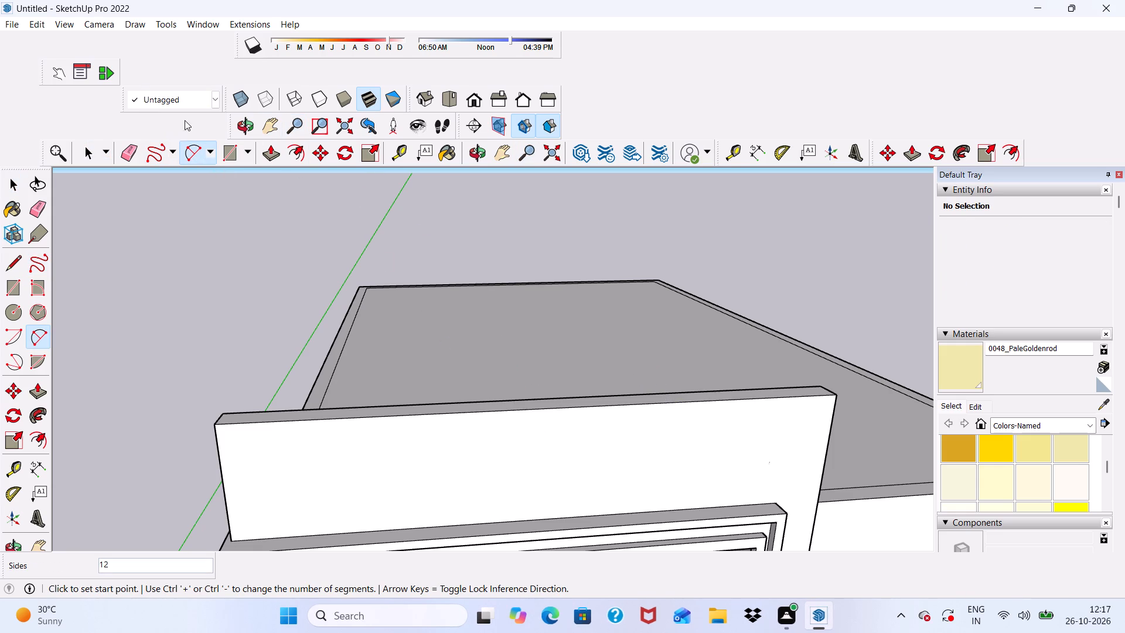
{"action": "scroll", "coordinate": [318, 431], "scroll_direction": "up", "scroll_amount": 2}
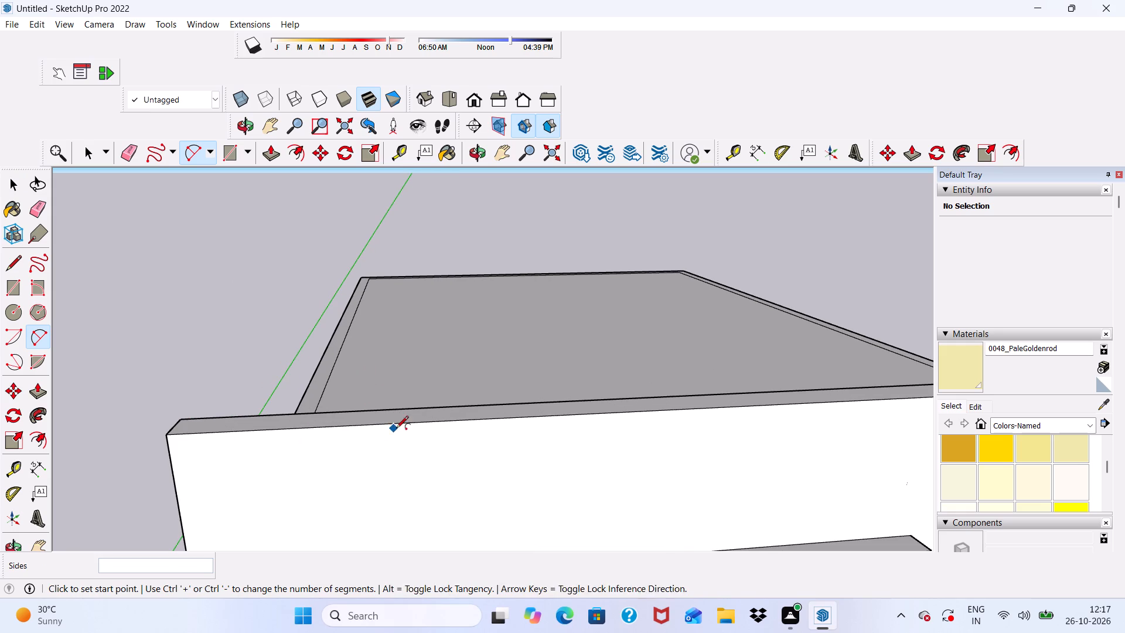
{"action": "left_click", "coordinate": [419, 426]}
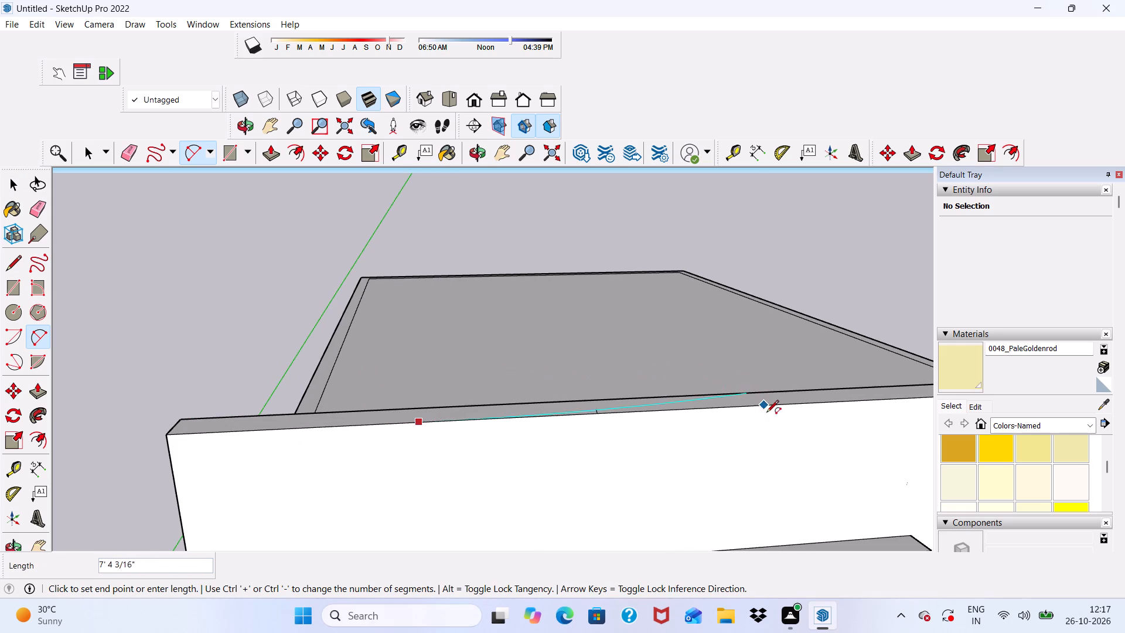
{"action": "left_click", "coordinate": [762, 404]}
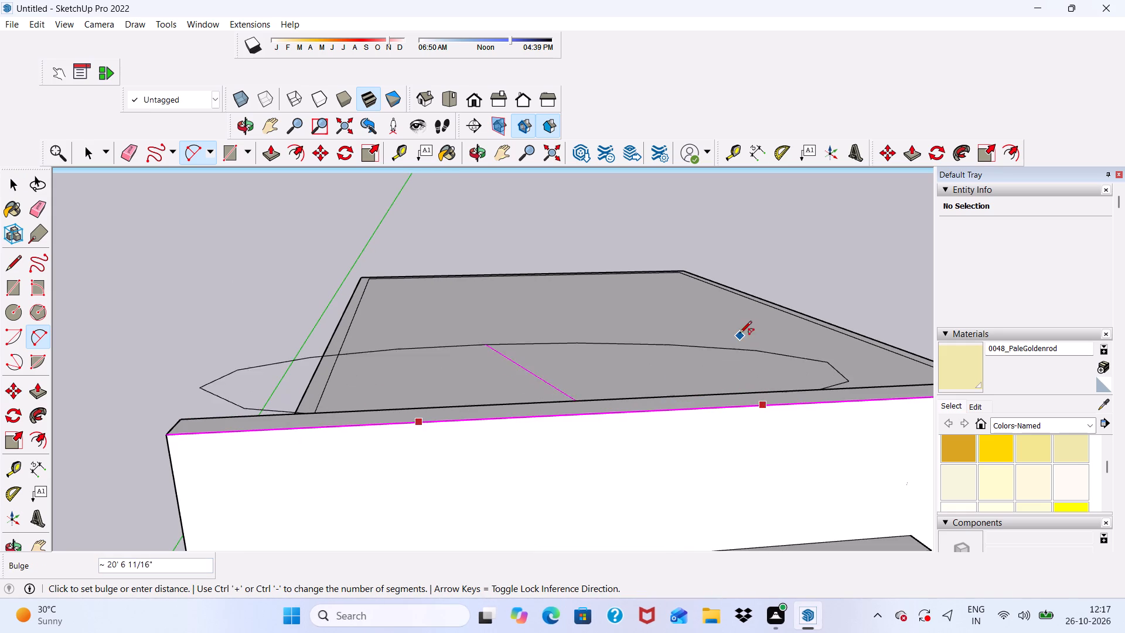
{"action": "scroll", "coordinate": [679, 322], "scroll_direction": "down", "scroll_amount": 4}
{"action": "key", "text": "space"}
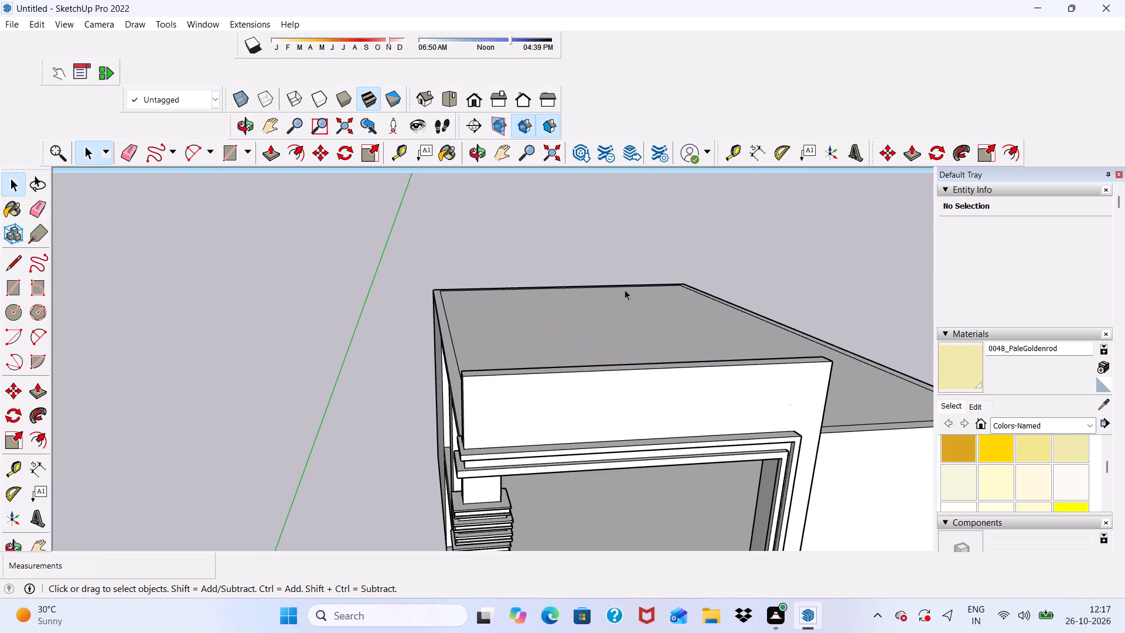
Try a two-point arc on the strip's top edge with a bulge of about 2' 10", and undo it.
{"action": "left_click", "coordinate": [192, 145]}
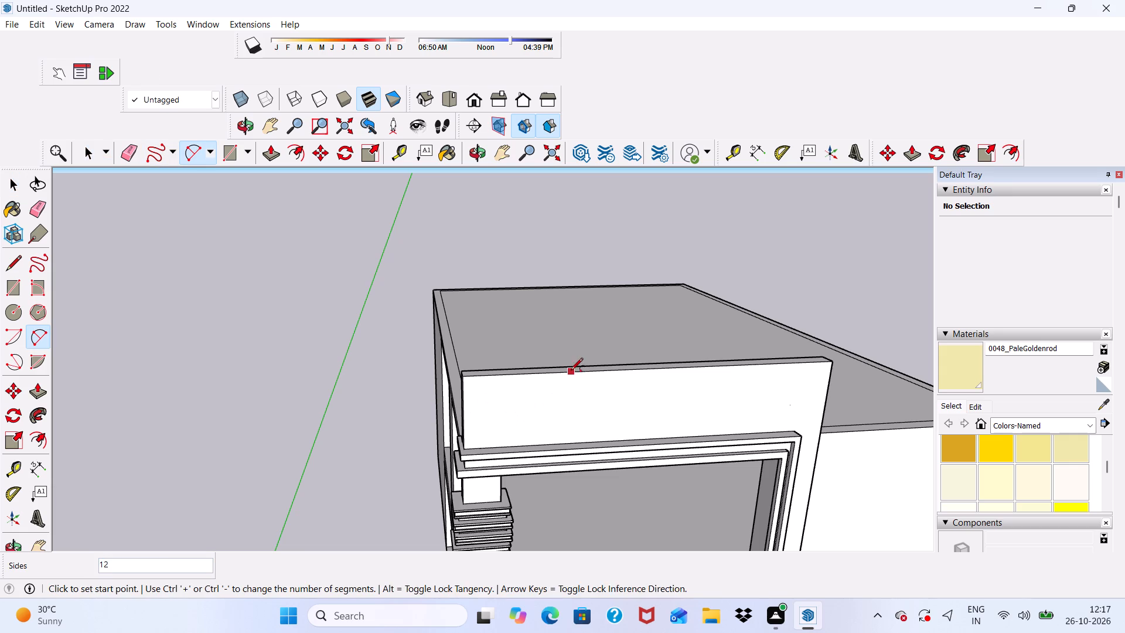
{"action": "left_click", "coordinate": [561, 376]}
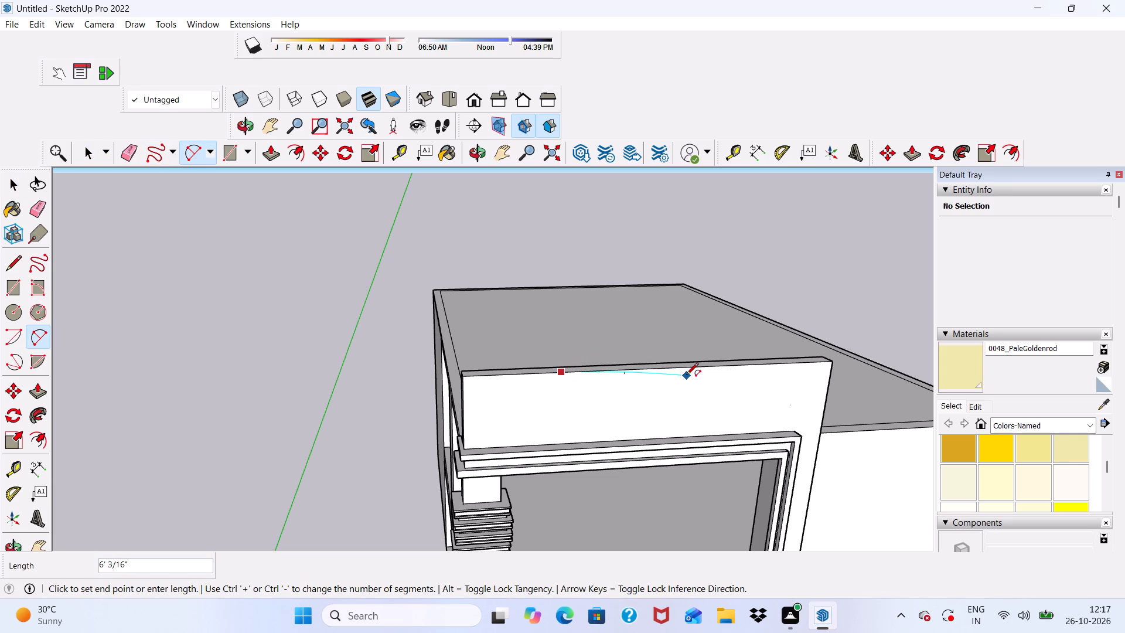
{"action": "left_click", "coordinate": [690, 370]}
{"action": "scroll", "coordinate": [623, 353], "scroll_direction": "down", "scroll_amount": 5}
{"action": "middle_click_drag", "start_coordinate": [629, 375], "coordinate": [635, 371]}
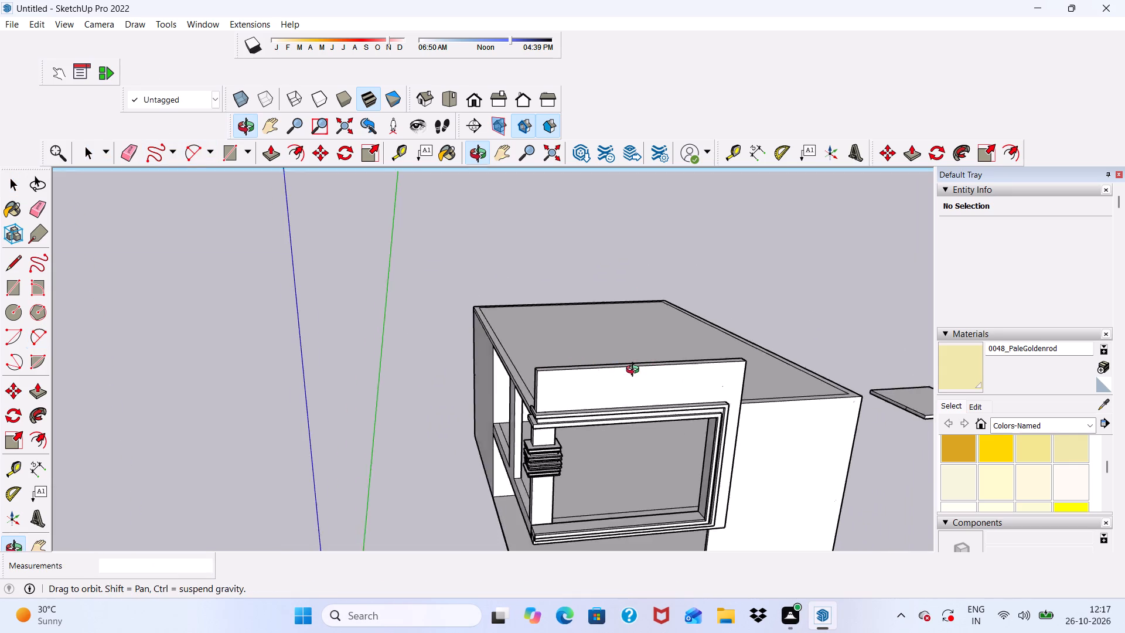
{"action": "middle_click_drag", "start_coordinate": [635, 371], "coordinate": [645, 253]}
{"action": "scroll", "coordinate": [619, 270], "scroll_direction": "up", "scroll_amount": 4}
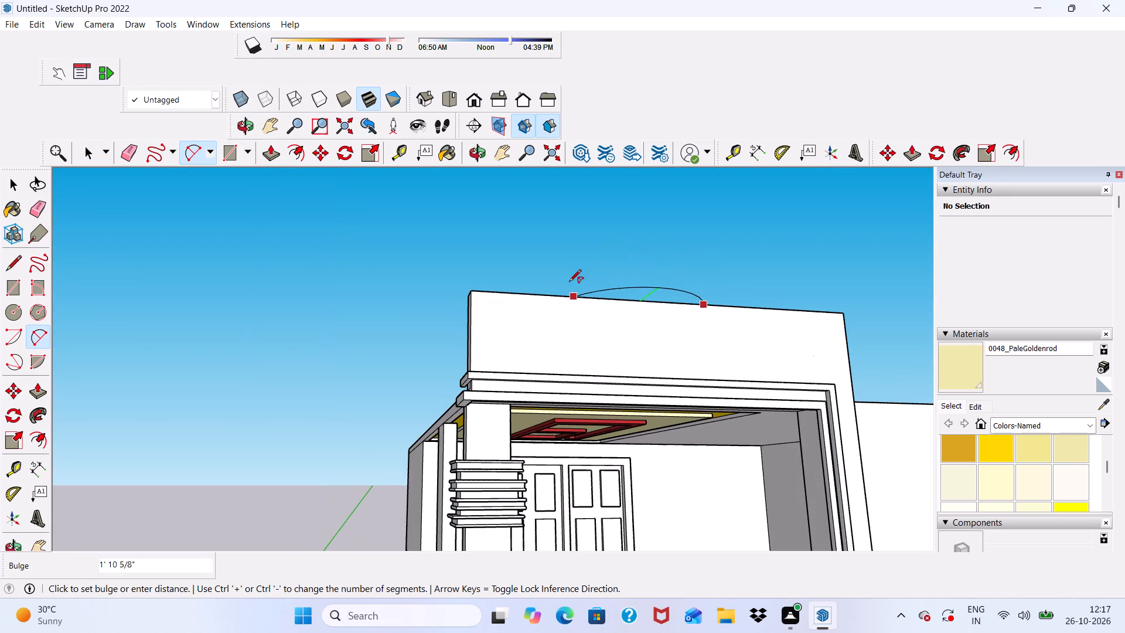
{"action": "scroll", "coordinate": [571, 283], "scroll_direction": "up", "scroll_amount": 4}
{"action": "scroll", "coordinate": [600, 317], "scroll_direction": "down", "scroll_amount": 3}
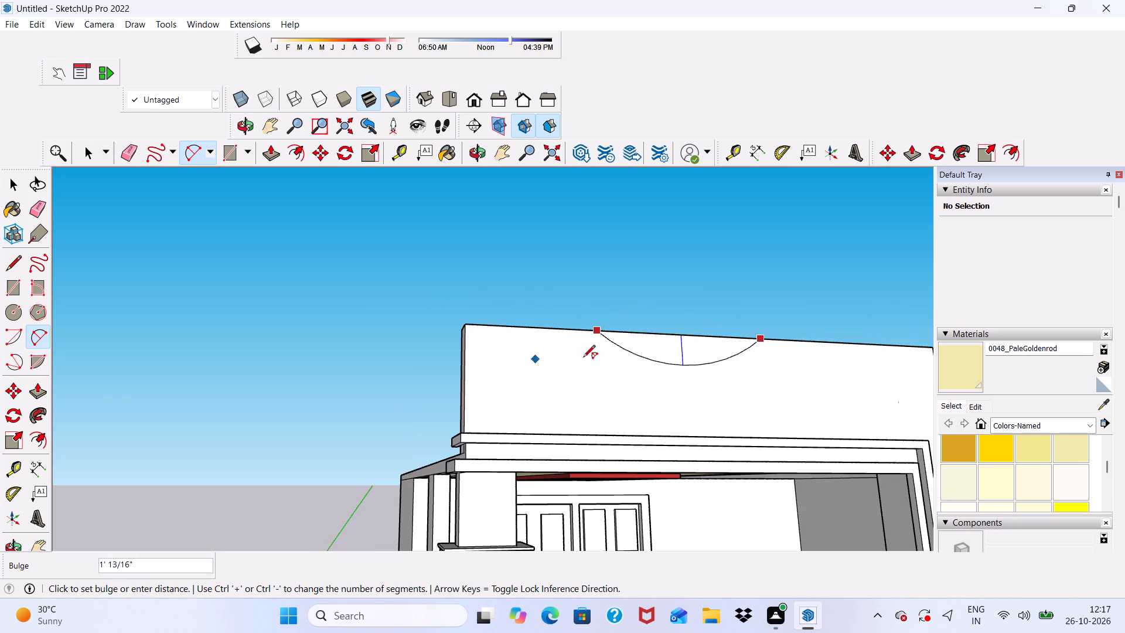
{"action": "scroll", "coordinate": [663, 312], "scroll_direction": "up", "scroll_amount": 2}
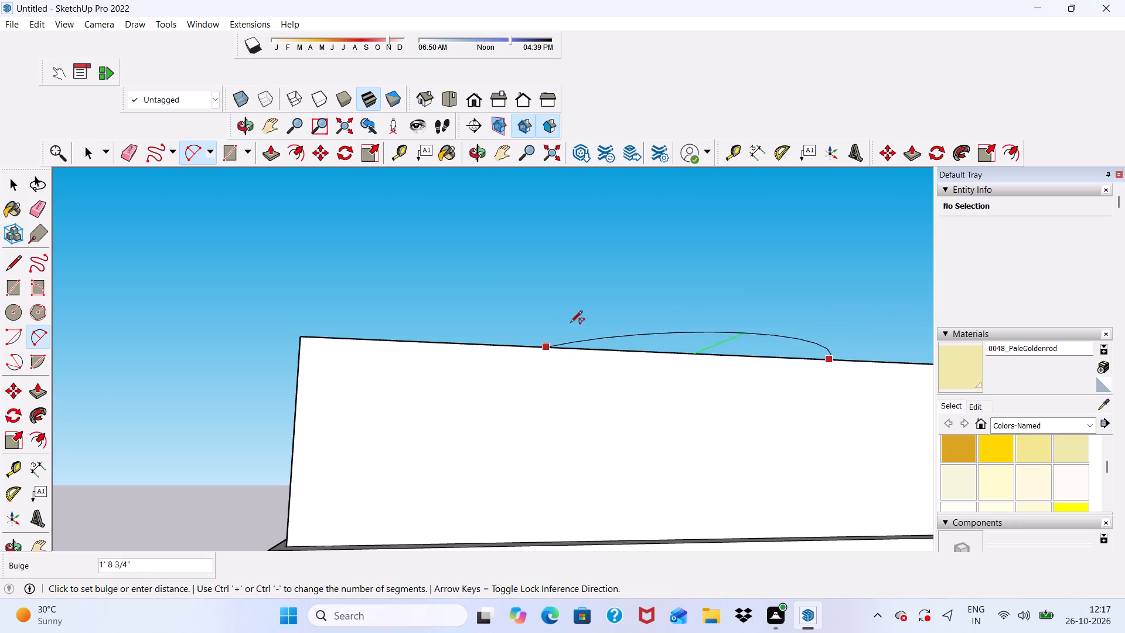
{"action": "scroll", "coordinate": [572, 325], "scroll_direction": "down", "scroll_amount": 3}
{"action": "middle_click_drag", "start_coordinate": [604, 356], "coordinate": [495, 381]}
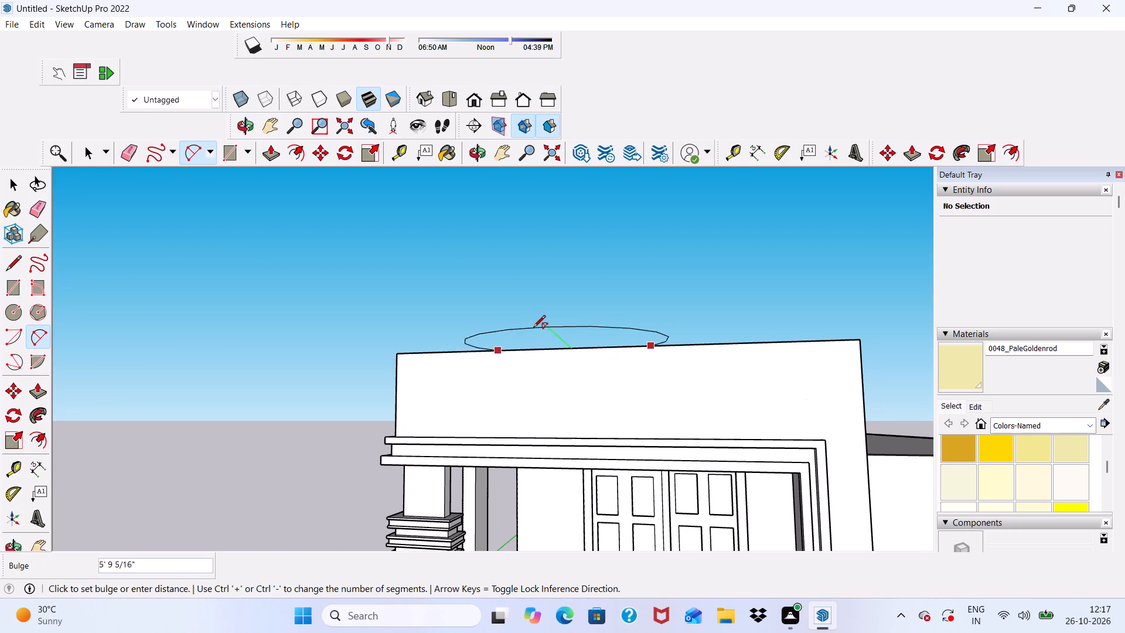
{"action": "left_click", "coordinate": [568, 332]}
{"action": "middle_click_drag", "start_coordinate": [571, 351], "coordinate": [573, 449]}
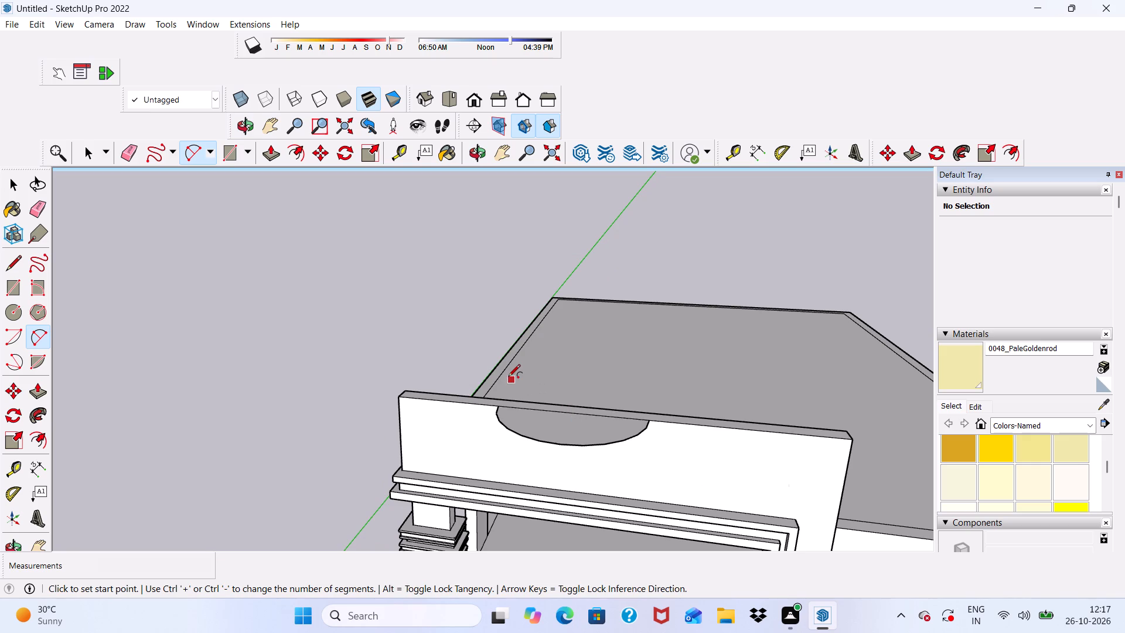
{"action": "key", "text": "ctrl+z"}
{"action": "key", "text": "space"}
Draw a two-point arc standing upright above the middle of the strip's top edge, with a bulge of about 1' 7".
{"action": "middle_click_drag", "start_coordinate": [546, 416], "coordinate": [674, 382]}
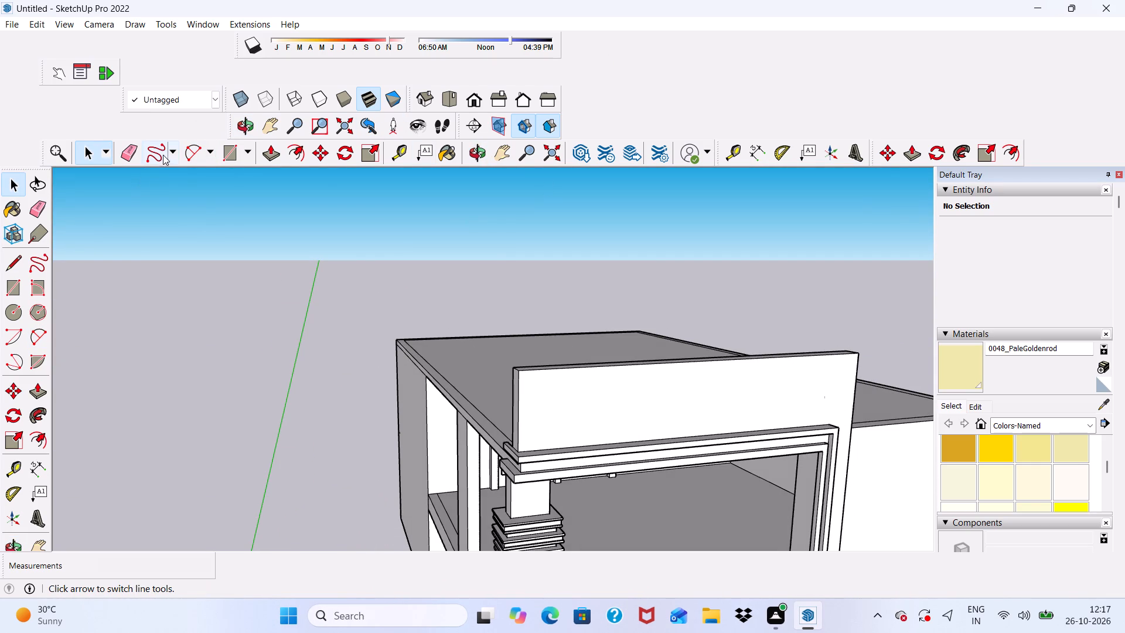
{"action": "left_click", "coordinate": [192, 154]}
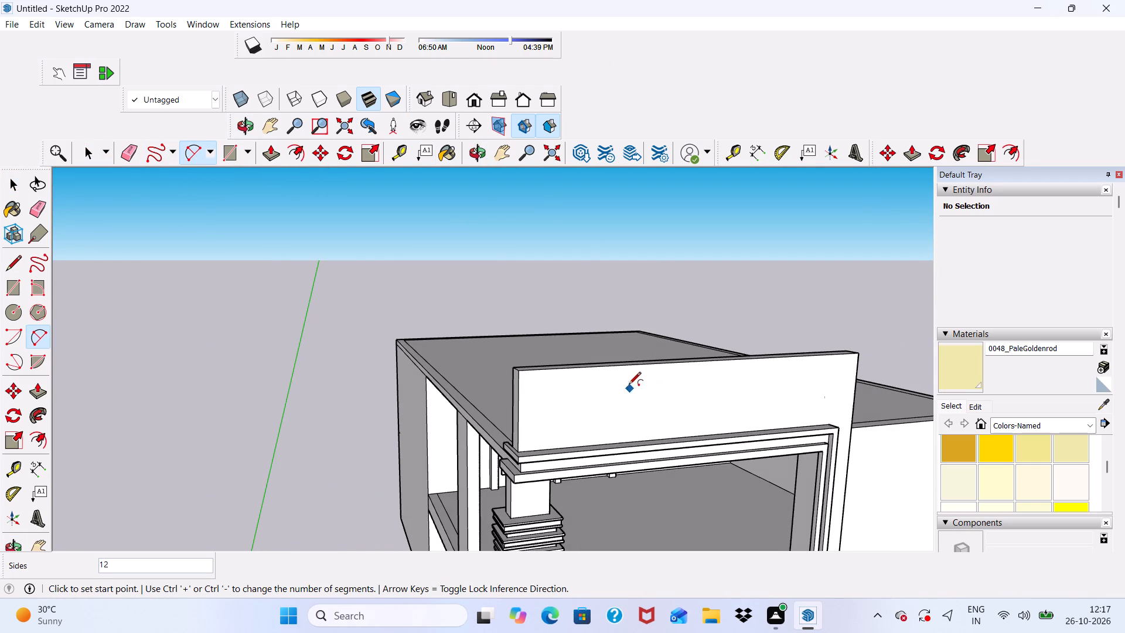
{"action": "left_click", "coordinate": [621, 369]}
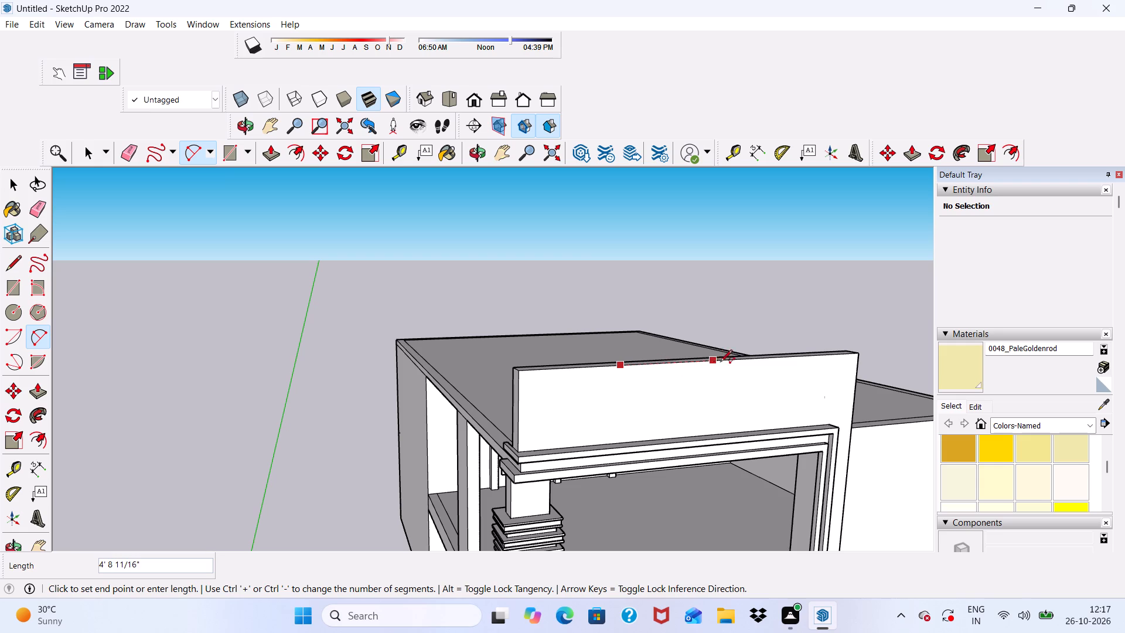
{"action": "left_click", "coordinate": [744, 359]}
{"action": "scroll", "coordinate": [744, 336], "scroll_direction": "down", "scroll_amount": 3}
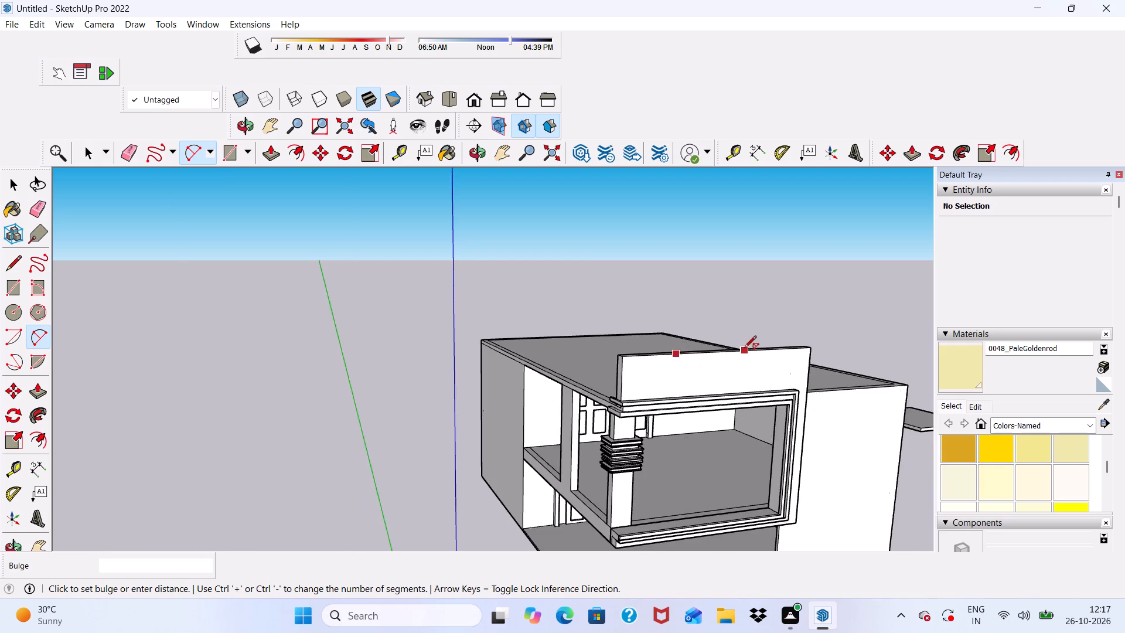
{"action": "middle_click_drag", "start_coordinate": [744, 349], "coordinate": [675, 298]}
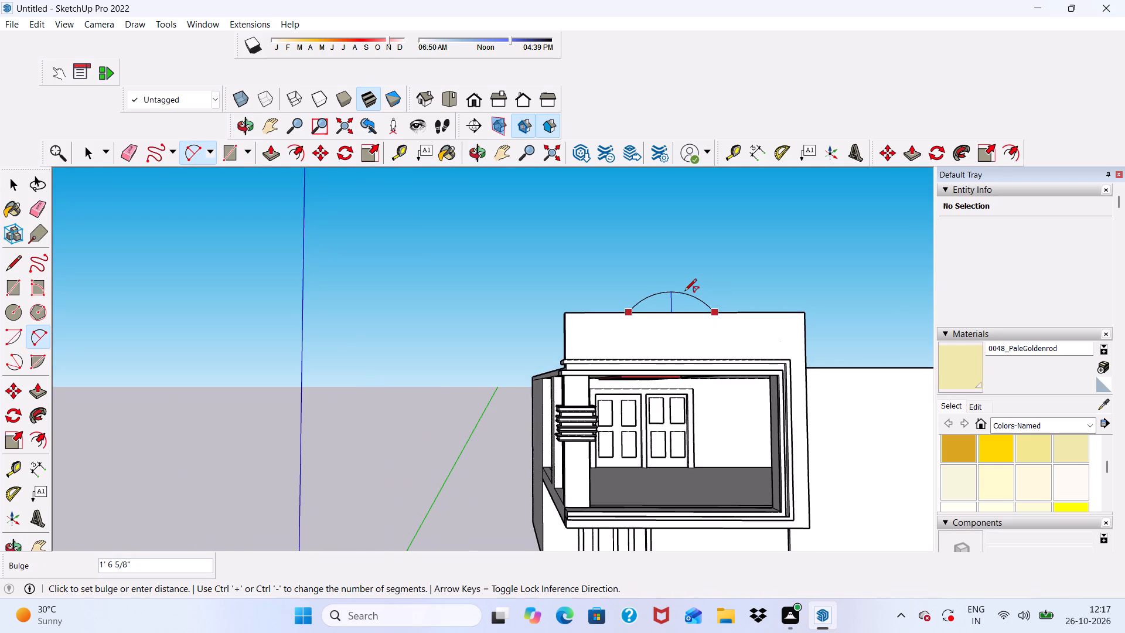
{"action": "left_click", "coordinate": [681, 297]}
{"action": "middle_click_drag", "start_coordinate": [680, 310], "coordinate": [652, 371]}
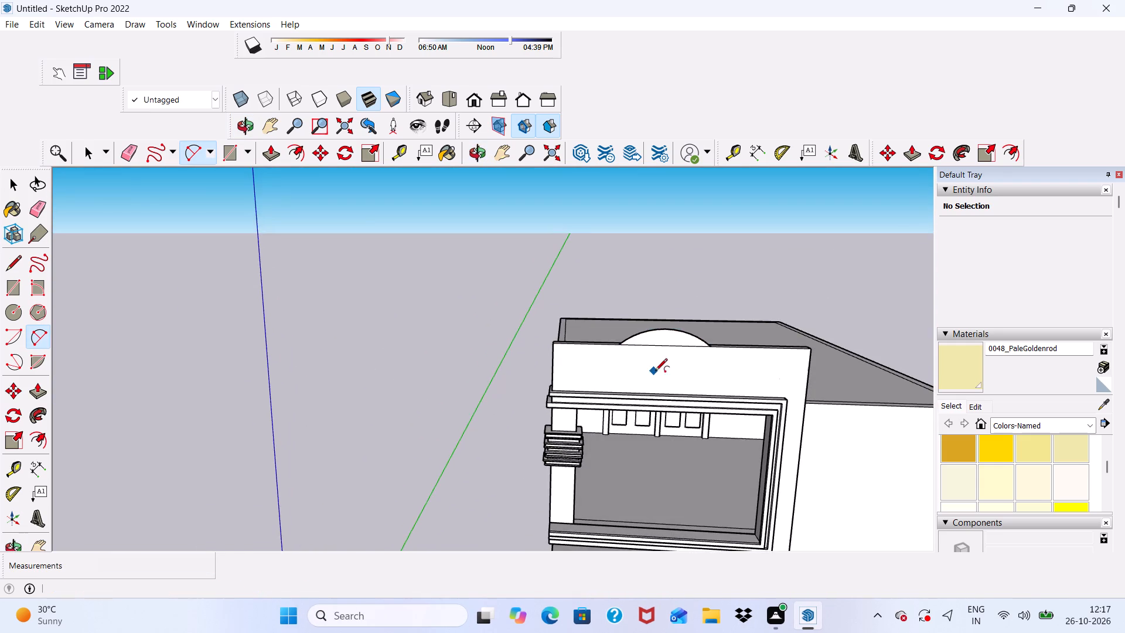
{"action": "scroll", "coordinate": [661, 359], "scroll_direction": "up", "scroll_amount": 3}
{"action": "key", "text": "space"}
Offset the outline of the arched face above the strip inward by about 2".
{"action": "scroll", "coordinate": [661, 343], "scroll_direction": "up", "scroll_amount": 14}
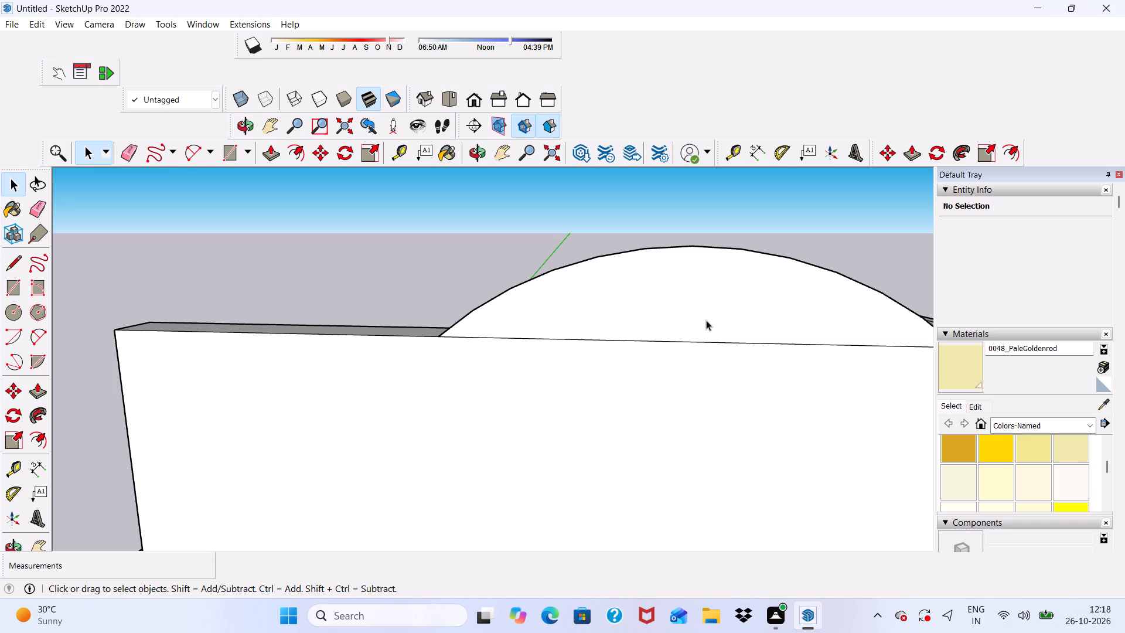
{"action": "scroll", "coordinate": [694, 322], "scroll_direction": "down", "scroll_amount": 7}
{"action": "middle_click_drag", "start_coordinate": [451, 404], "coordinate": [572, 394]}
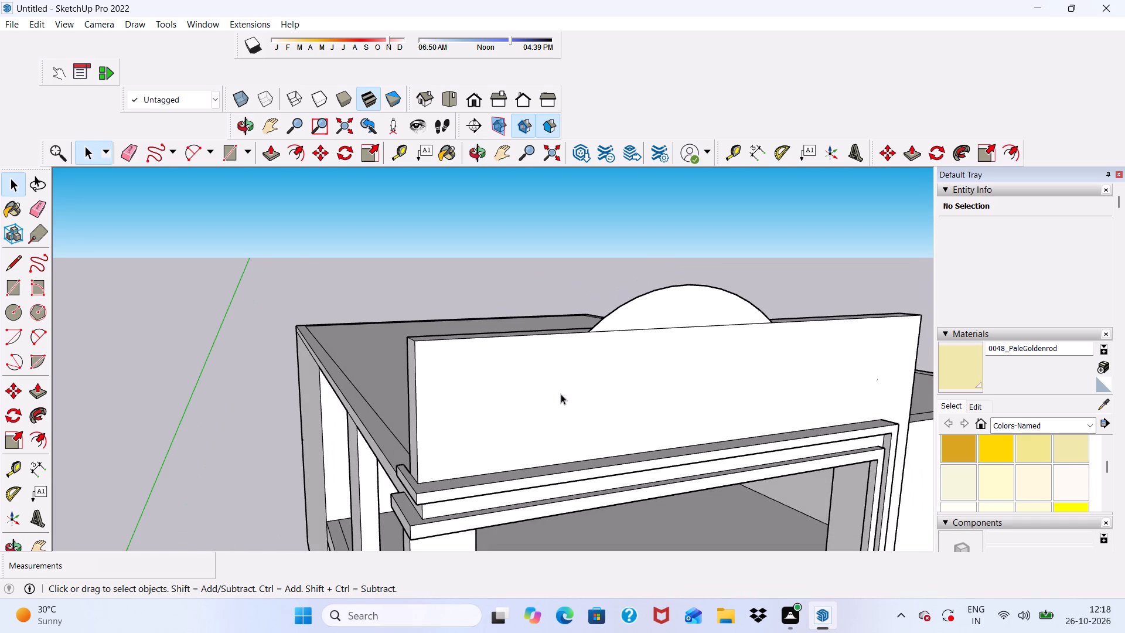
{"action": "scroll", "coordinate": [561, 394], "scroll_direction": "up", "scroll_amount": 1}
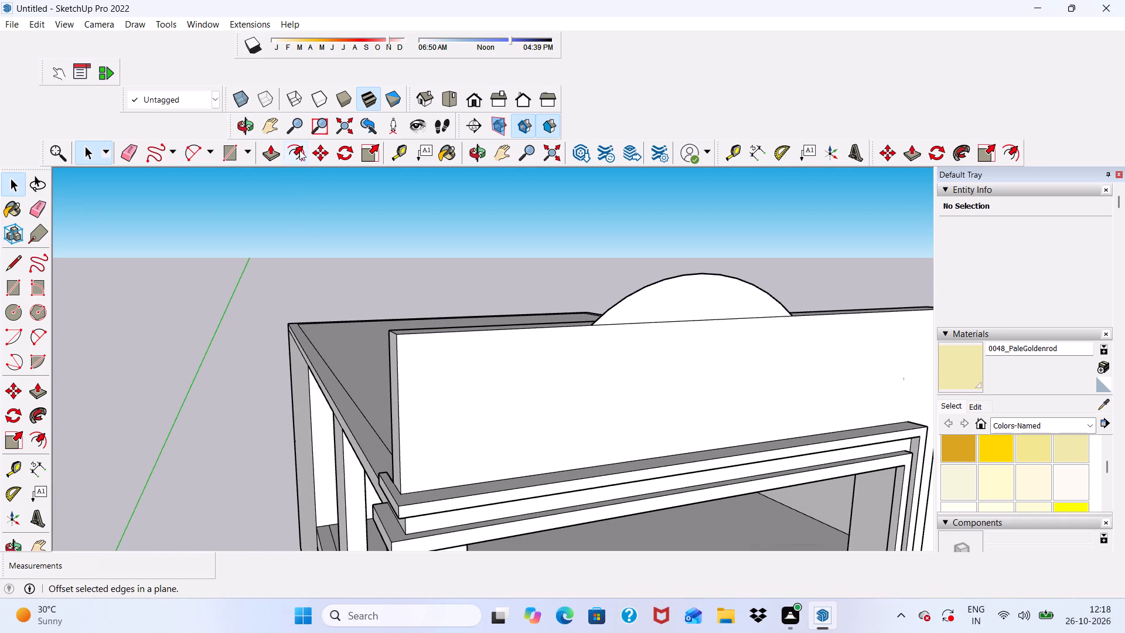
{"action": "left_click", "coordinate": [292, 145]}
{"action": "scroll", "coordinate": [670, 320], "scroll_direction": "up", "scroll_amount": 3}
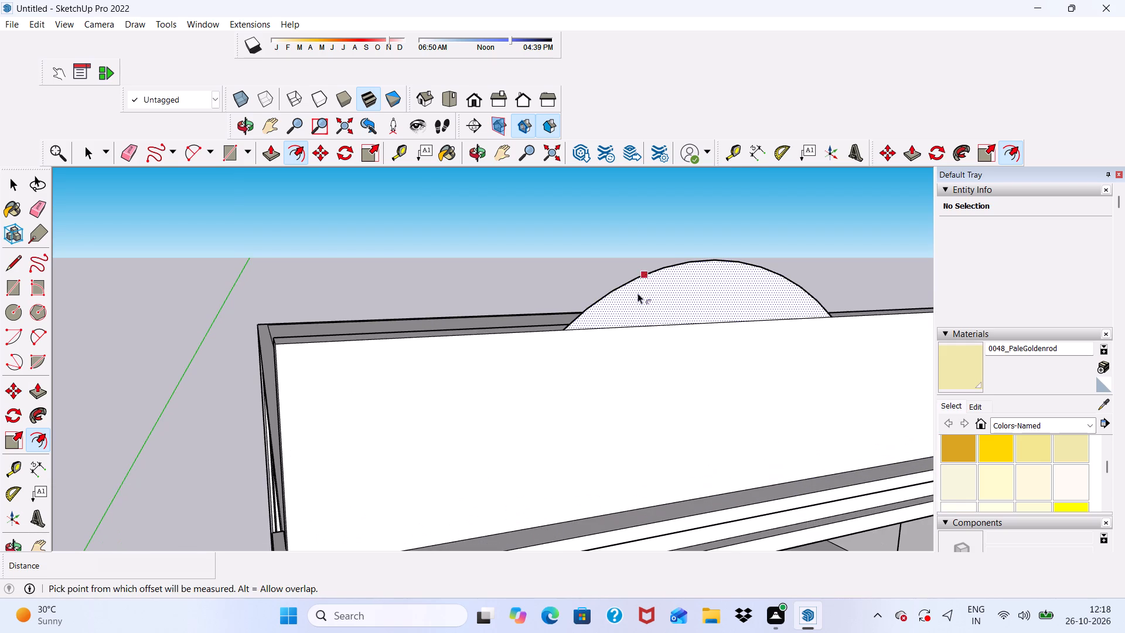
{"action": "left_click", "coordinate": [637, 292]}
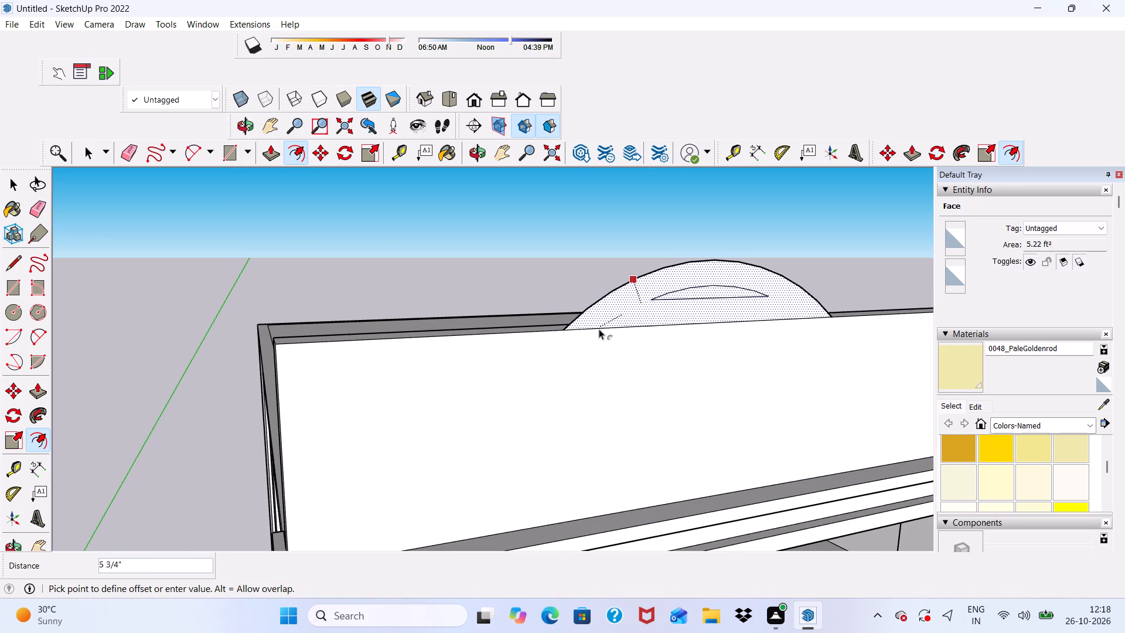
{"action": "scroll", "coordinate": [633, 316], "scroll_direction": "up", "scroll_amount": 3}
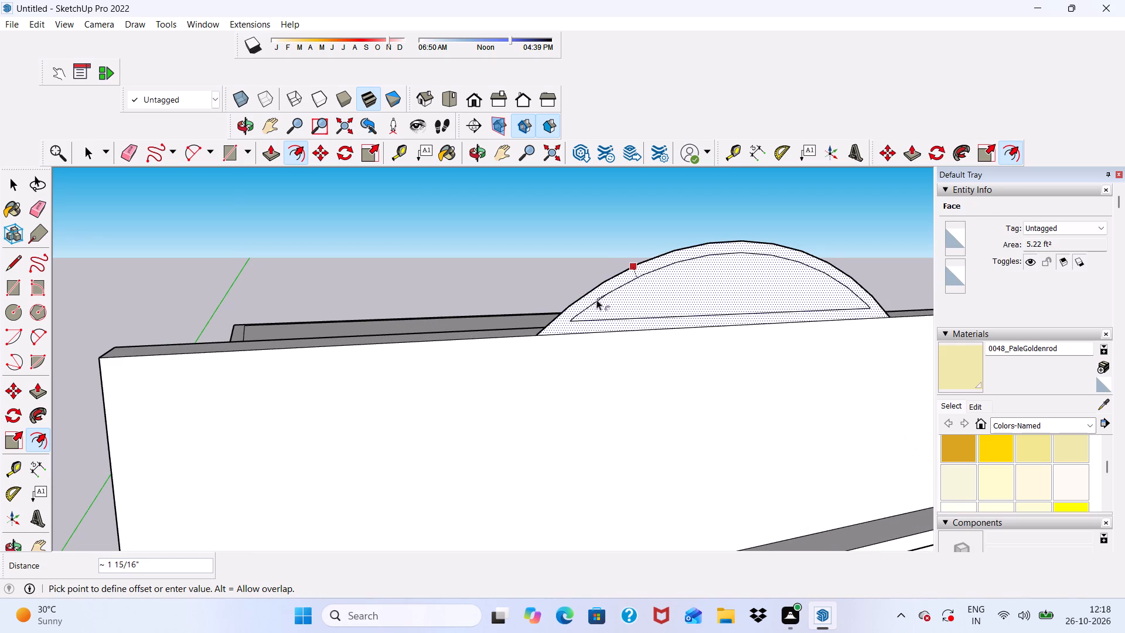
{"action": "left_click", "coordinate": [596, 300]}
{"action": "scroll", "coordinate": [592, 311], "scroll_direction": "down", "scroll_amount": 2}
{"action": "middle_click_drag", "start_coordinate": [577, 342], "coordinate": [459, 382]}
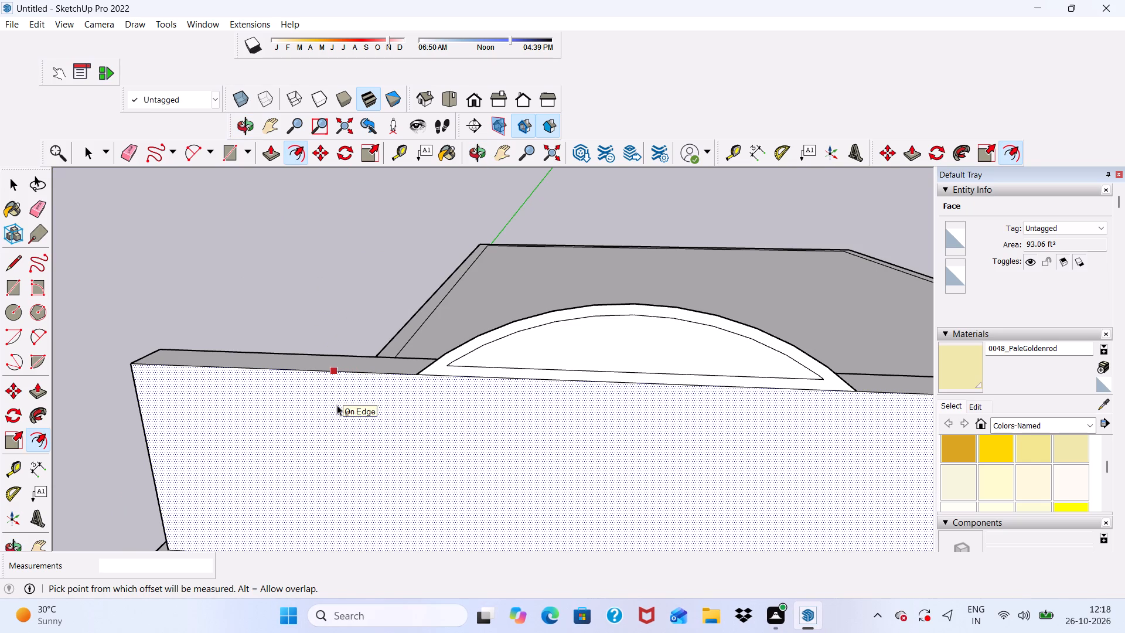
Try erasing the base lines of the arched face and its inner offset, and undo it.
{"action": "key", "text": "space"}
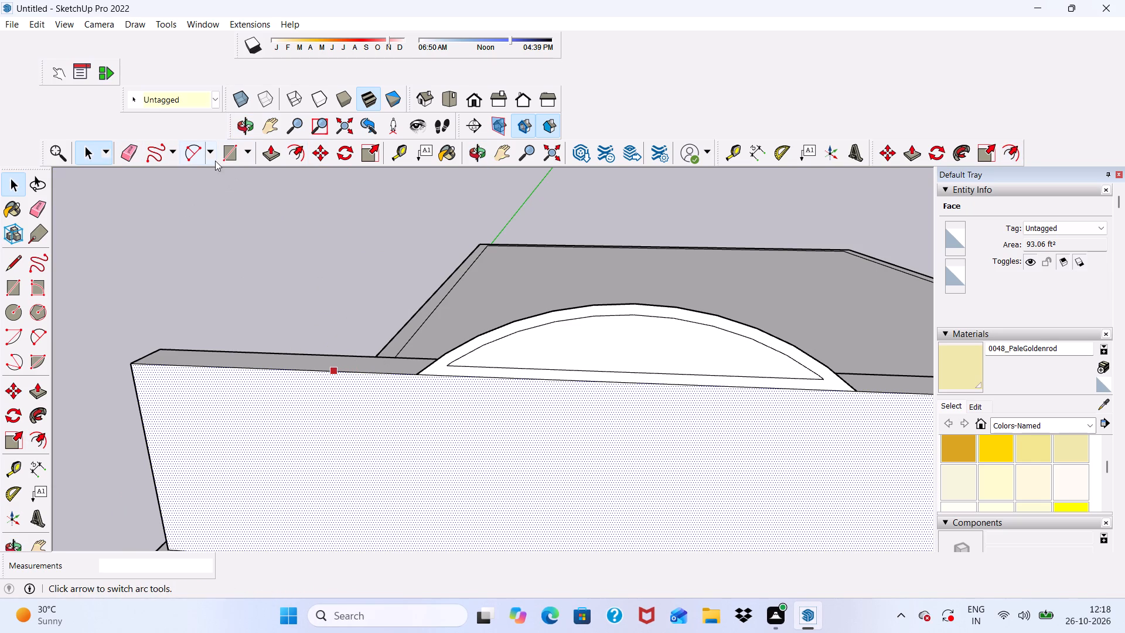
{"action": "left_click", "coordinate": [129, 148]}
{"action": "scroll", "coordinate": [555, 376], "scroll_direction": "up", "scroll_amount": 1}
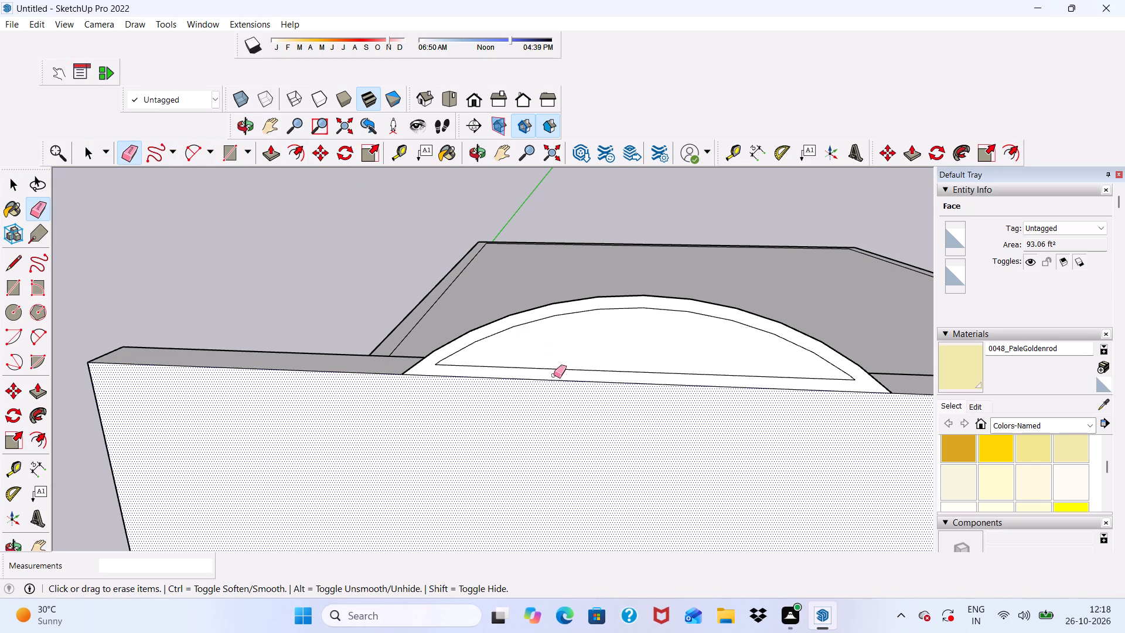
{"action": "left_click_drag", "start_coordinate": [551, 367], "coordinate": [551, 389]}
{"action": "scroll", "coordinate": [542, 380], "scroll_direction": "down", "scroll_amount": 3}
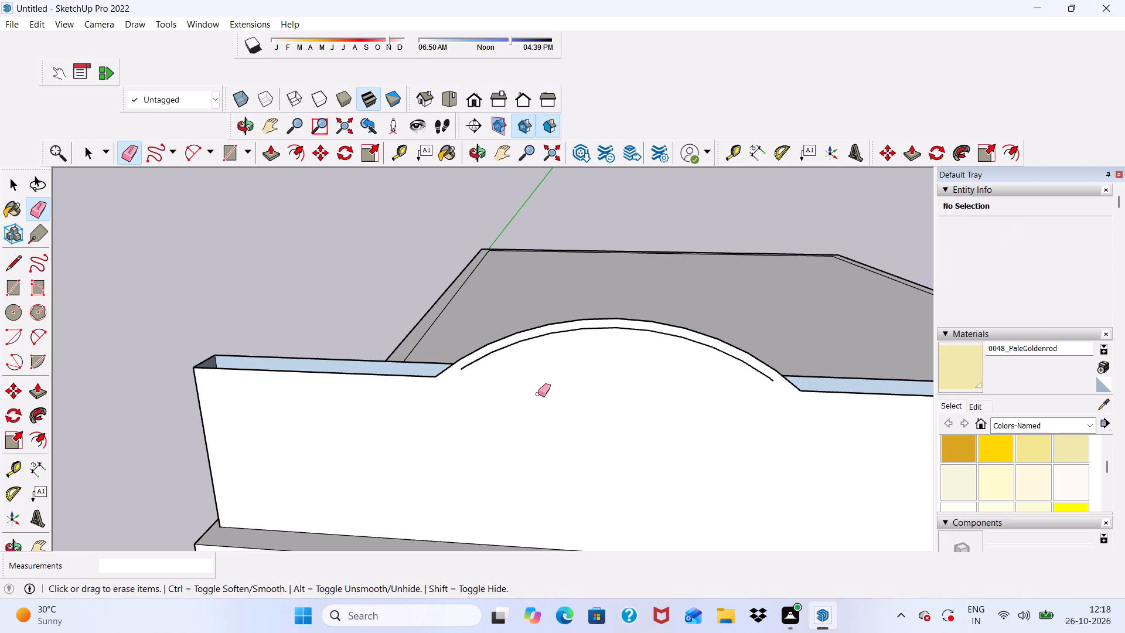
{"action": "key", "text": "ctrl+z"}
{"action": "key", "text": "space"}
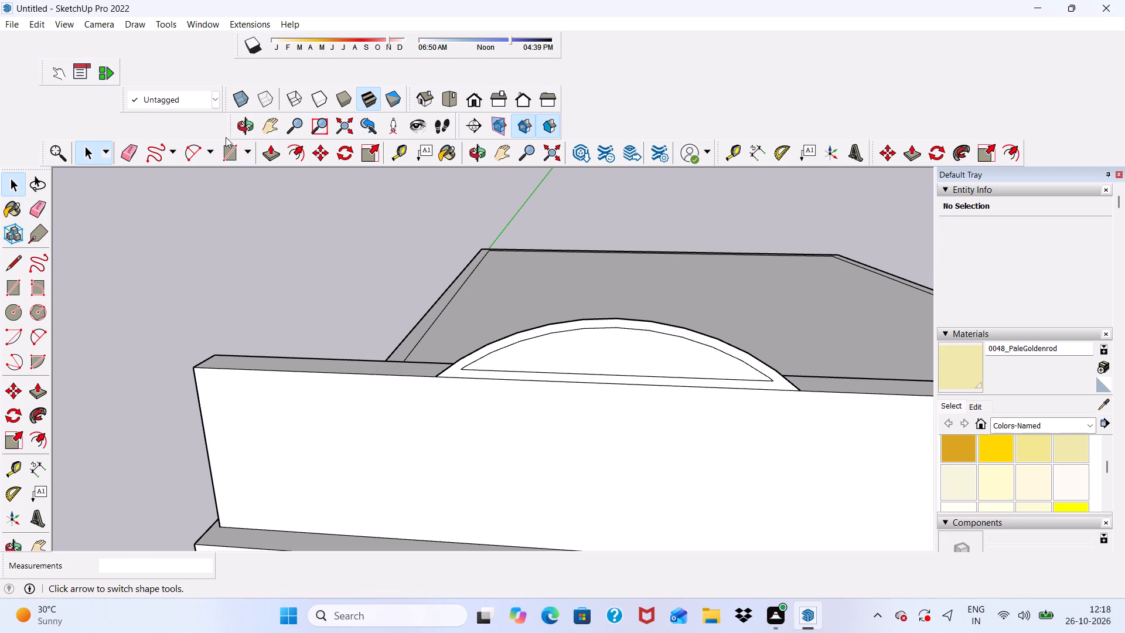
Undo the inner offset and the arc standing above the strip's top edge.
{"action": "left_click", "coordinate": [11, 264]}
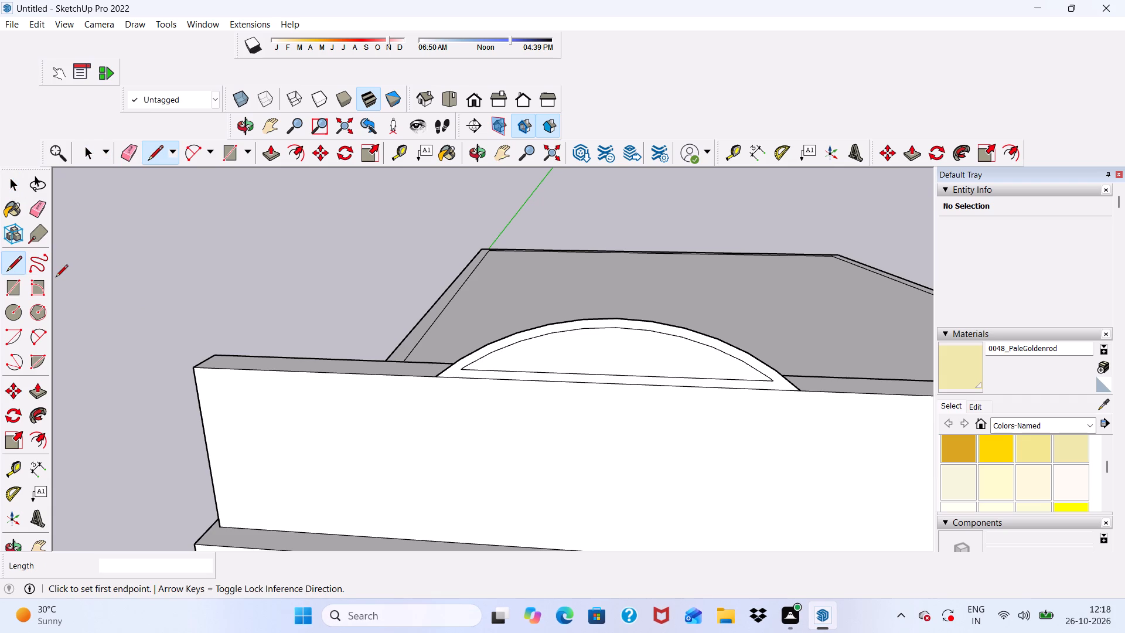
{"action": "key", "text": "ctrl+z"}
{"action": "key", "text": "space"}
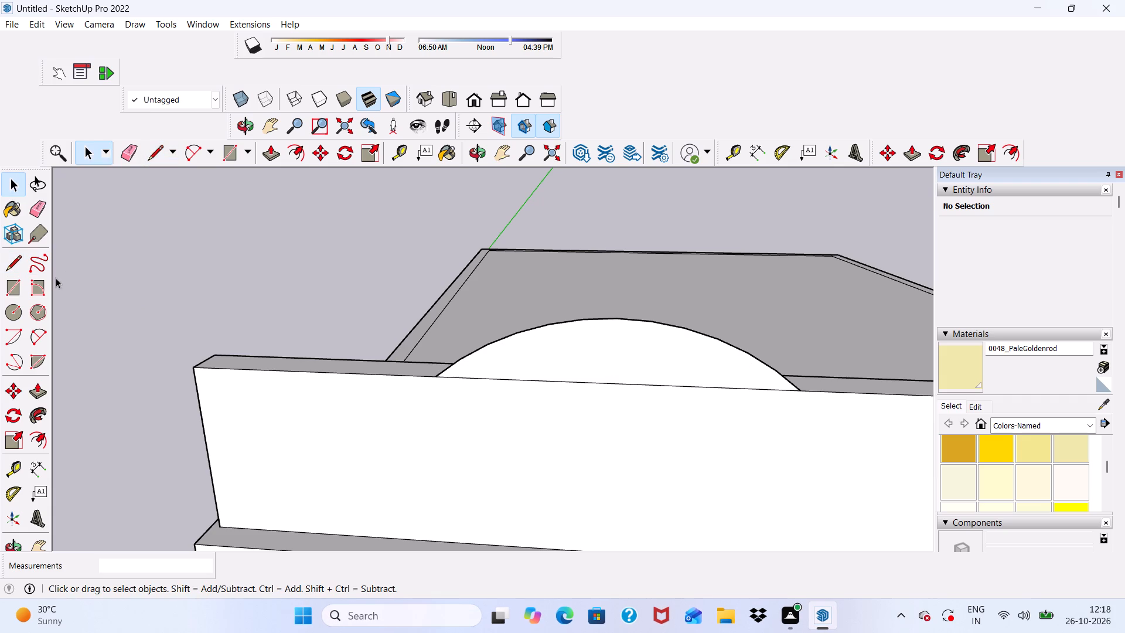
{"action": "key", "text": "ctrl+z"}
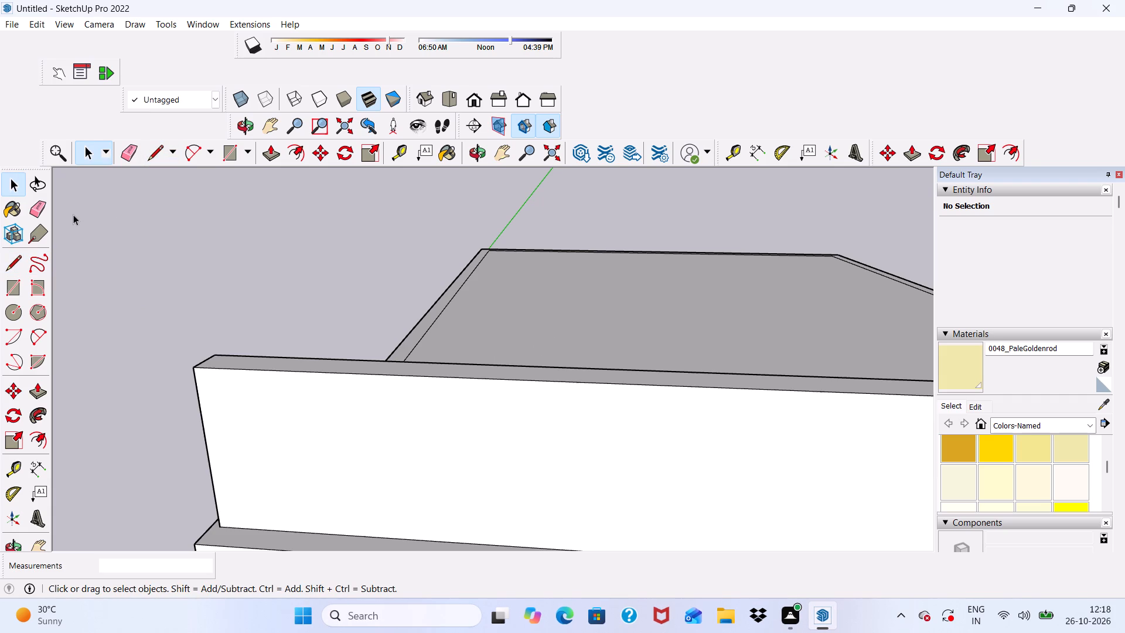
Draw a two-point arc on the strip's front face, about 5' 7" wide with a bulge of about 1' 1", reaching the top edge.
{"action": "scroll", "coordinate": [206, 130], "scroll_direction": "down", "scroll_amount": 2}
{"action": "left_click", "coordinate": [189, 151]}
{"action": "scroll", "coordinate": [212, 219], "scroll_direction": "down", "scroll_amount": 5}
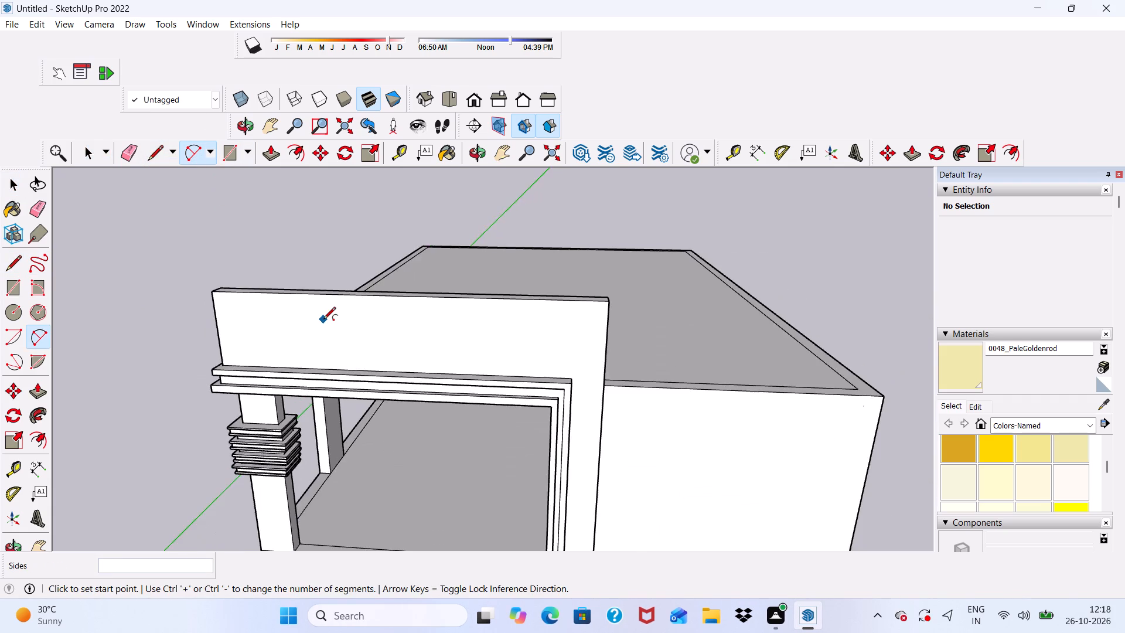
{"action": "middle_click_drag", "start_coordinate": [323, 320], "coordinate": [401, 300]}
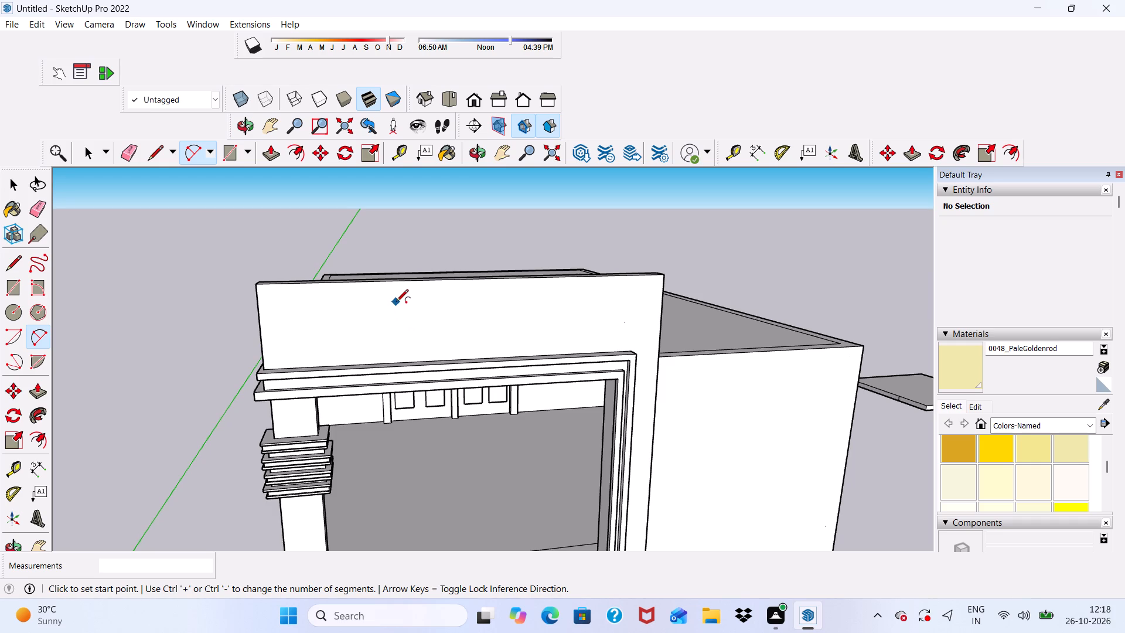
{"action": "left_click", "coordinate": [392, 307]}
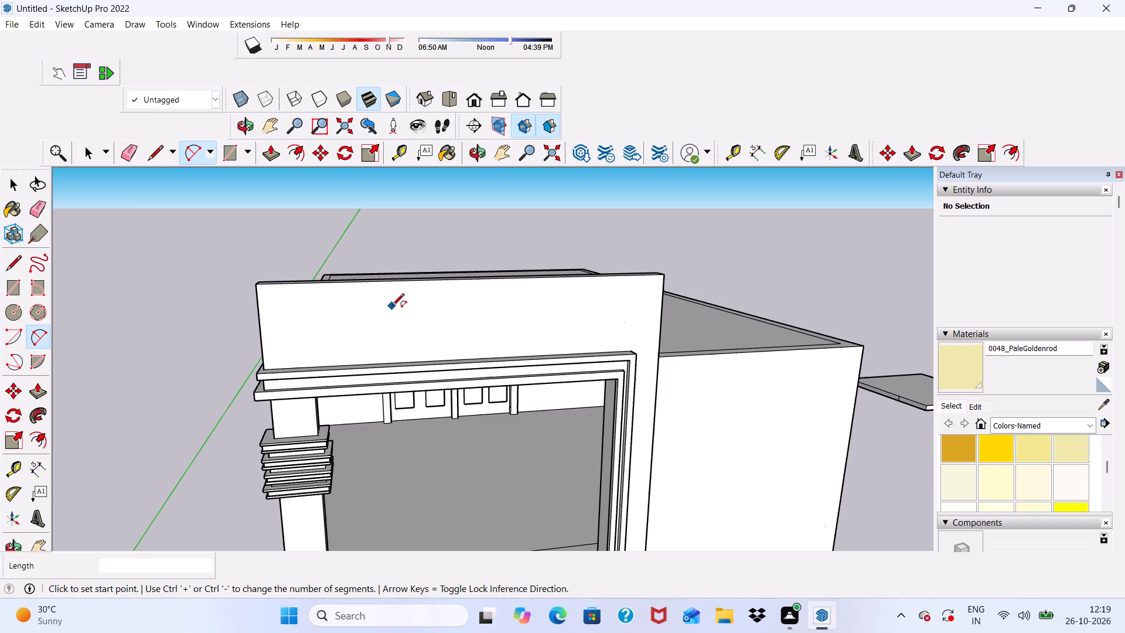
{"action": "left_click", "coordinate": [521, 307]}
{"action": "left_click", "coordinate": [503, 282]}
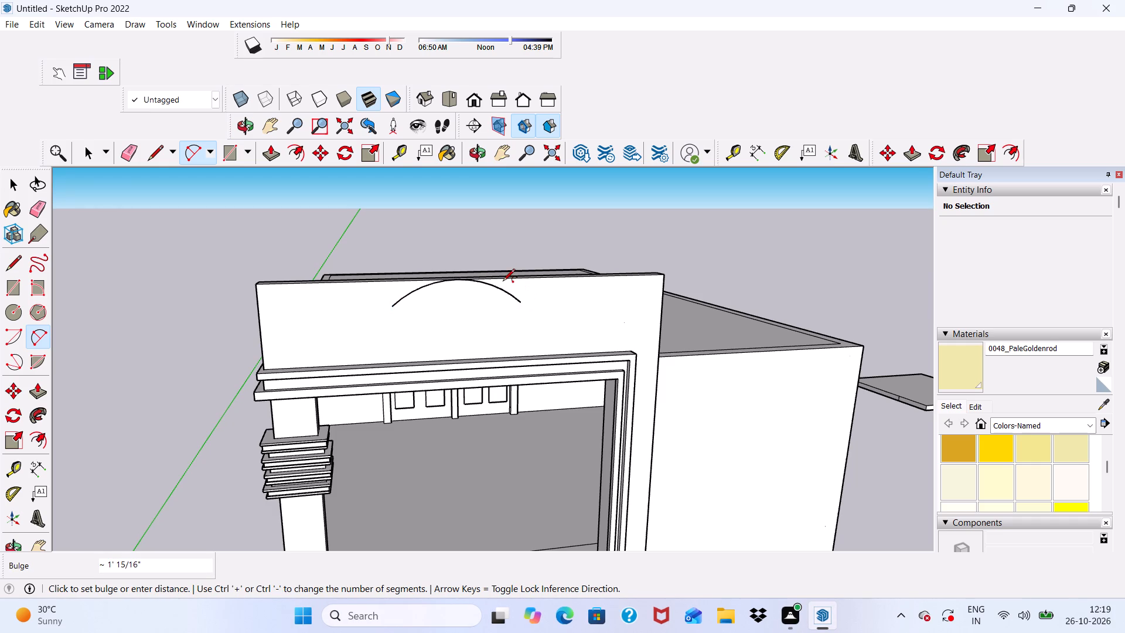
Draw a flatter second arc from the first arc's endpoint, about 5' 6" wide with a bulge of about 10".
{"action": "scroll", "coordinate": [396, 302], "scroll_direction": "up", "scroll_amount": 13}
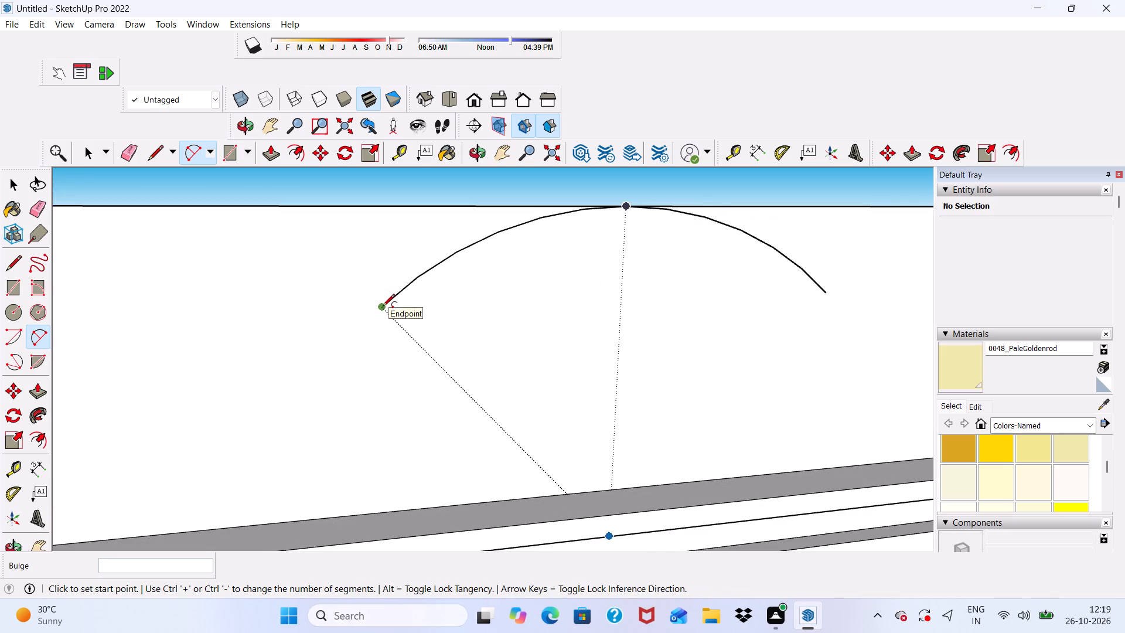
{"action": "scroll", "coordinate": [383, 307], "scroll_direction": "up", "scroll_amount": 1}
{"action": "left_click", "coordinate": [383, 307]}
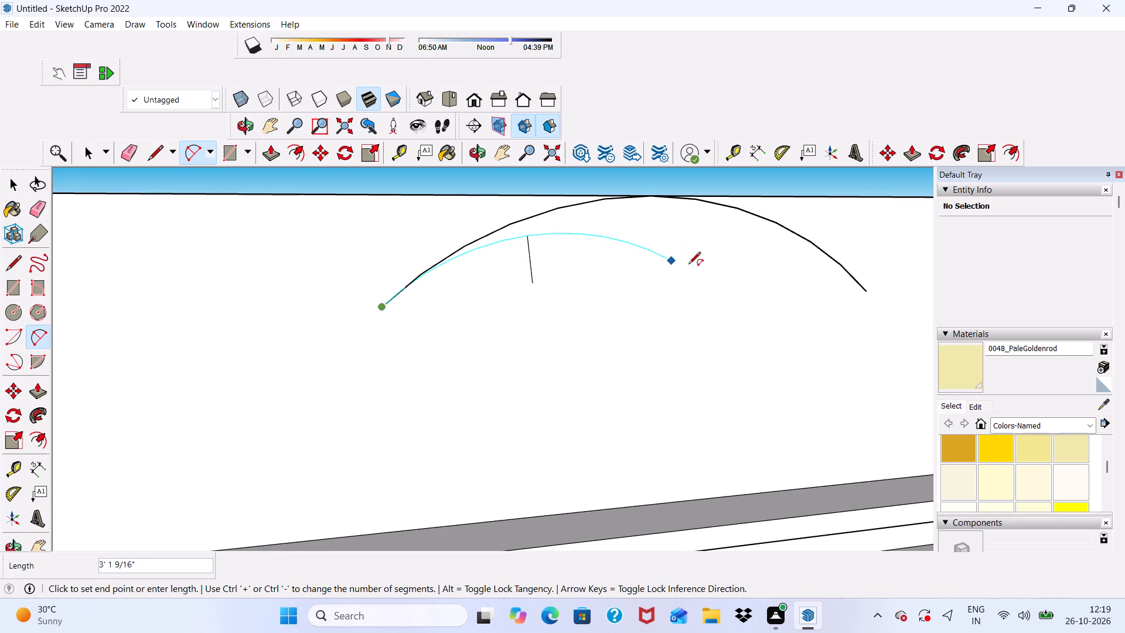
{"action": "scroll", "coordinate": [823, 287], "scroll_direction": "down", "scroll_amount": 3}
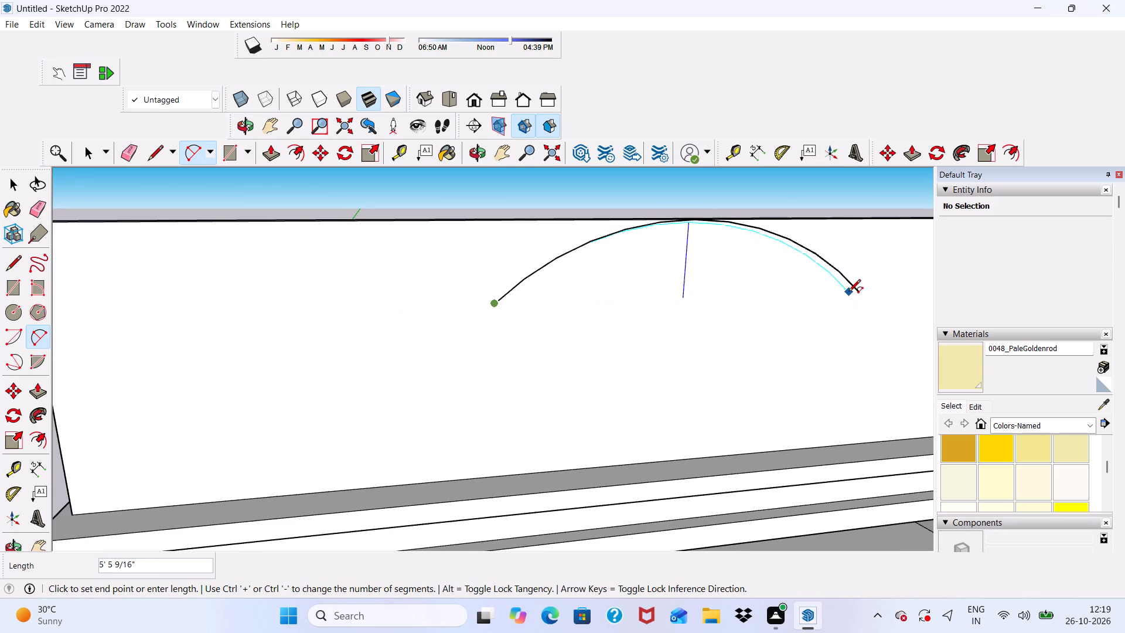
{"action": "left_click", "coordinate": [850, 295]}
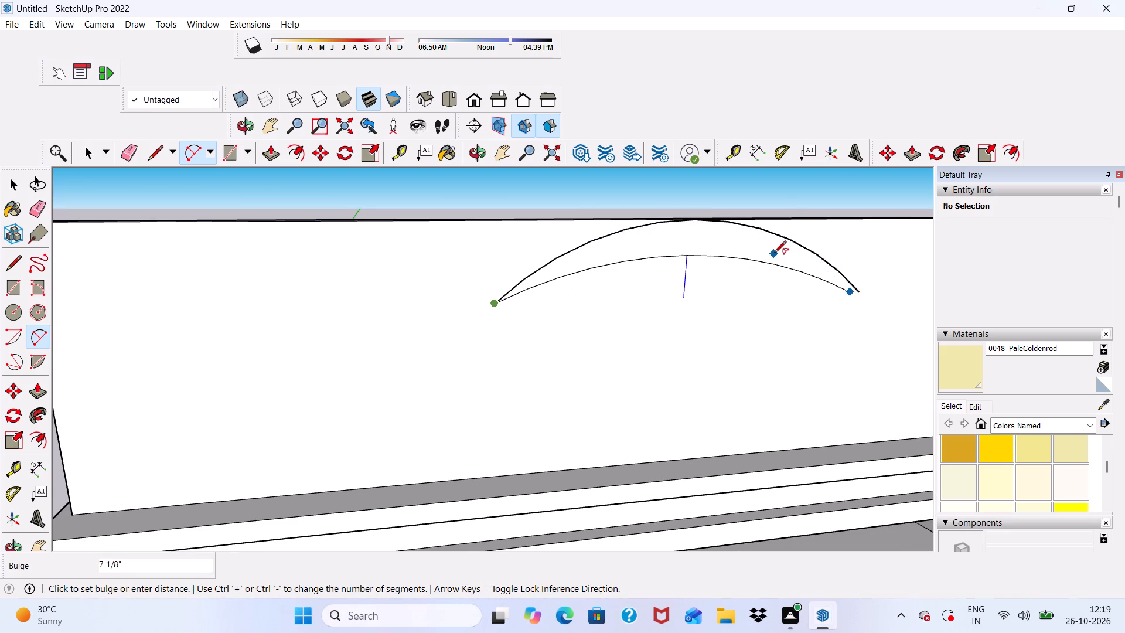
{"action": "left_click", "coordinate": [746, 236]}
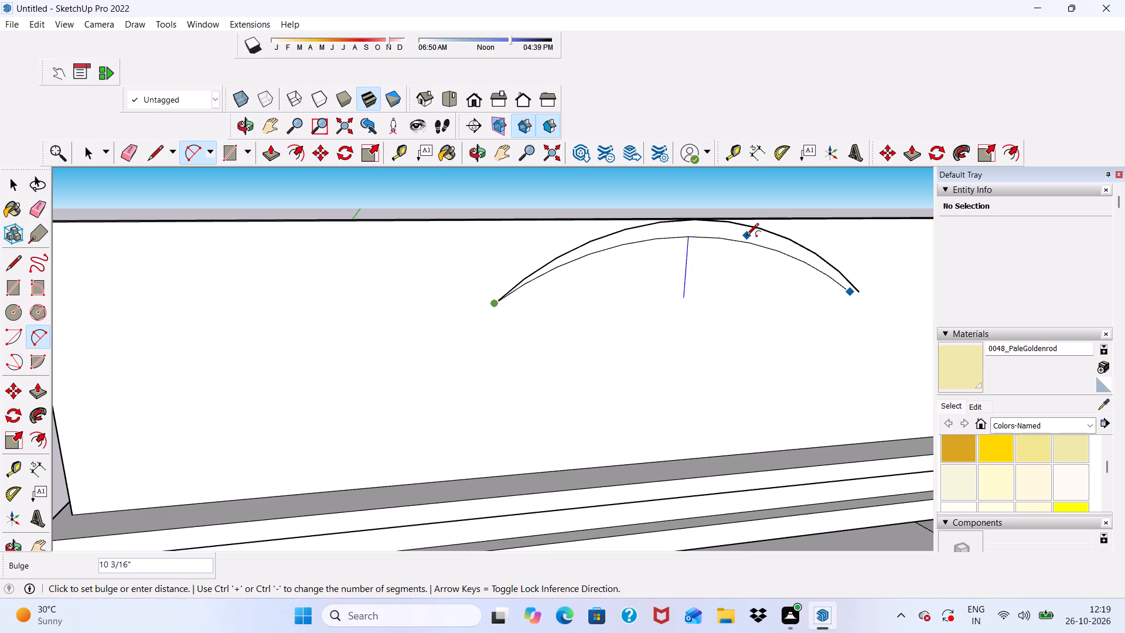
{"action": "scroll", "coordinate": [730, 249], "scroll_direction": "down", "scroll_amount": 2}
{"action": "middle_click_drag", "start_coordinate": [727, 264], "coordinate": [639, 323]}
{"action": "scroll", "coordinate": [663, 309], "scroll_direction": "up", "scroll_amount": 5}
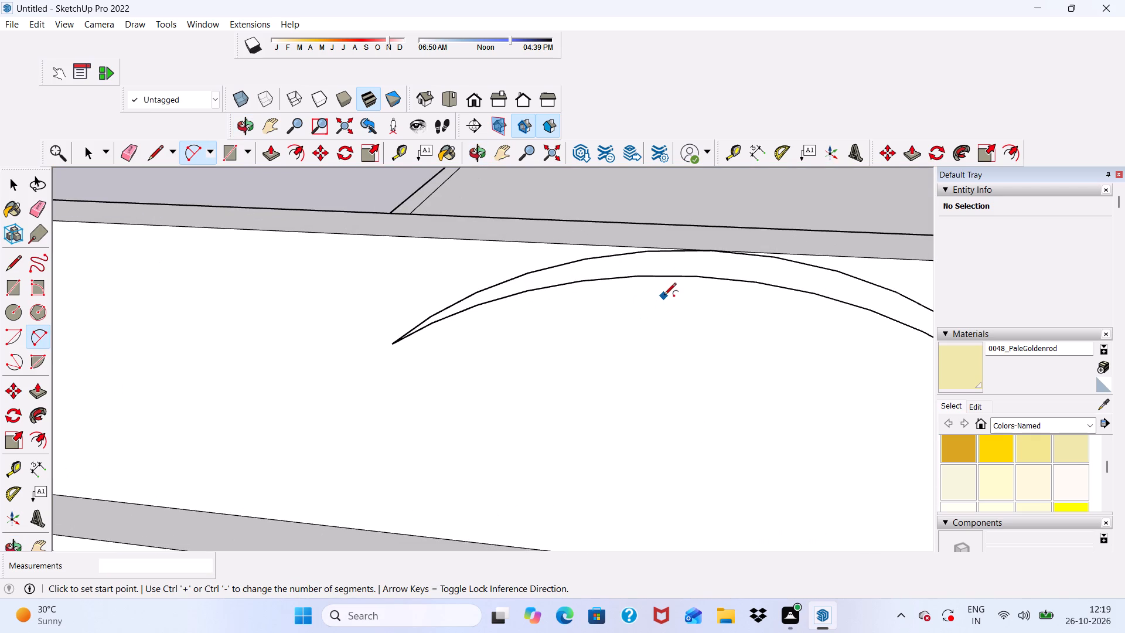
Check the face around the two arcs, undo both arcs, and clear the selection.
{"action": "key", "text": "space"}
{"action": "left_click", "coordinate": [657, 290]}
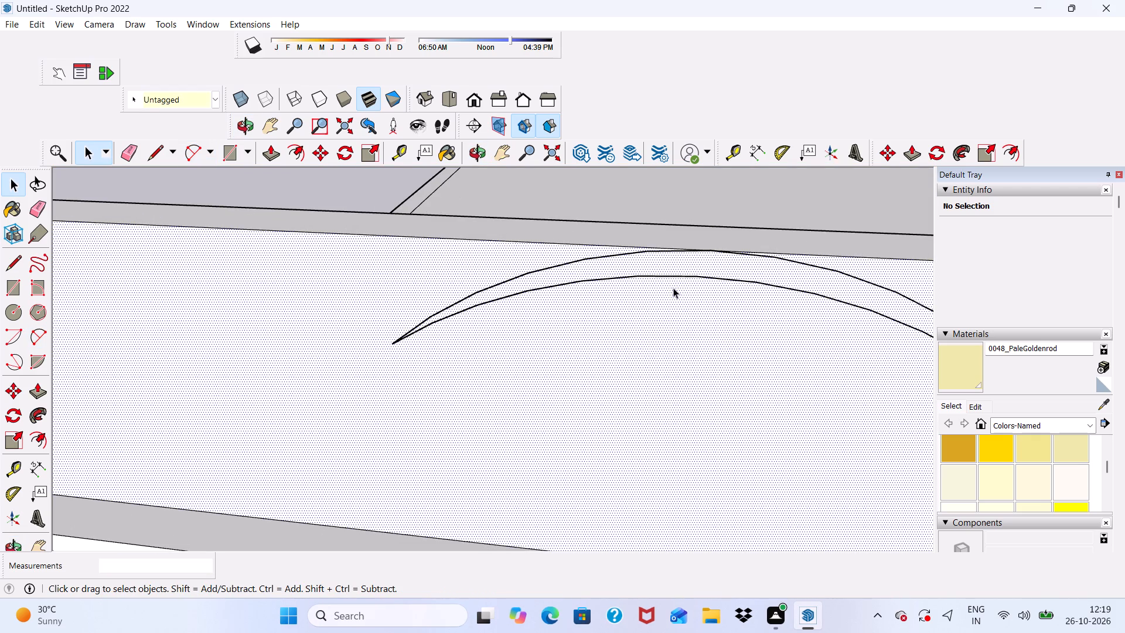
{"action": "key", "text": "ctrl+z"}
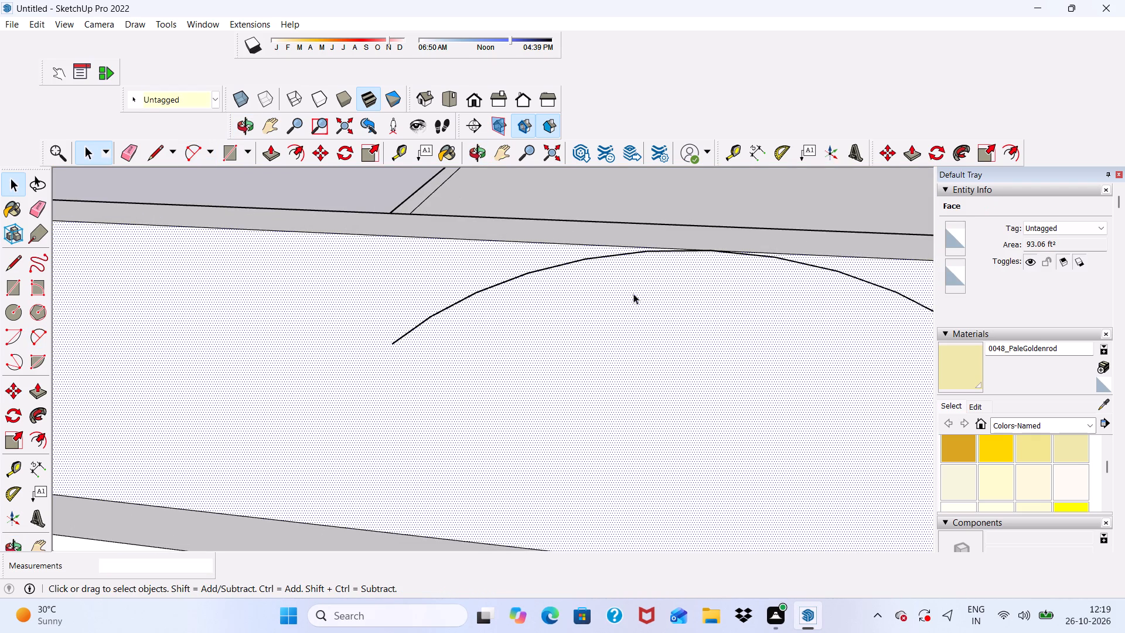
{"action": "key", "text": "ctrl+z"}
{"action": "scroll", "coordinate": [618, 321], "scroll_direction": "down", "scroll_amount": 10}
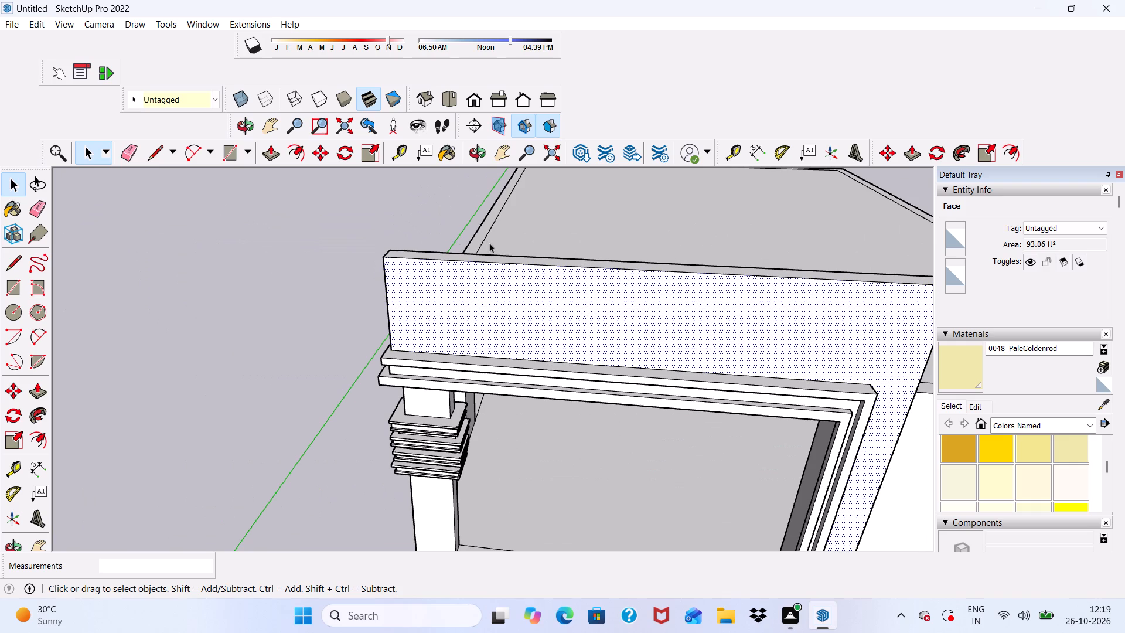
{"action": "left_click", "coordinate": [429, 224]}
Draw a two-point arc standing upright on the strip's front top edge, about 6' 6" wide with a bulge of about 11".
{"action": "middle_click_drag", "start_coordinate": [483, 328], "coordinate": [468, 251]}
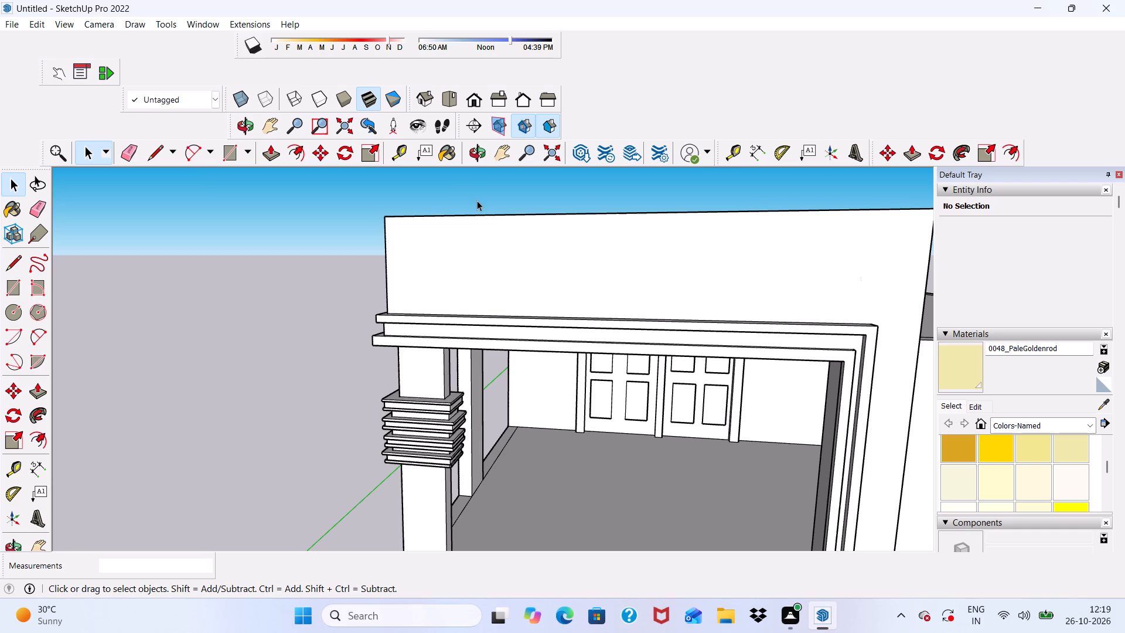
{"action": "scroll", "coordinate": [458, 184], "scroll_direction": "down", "scroll_amount": 3}
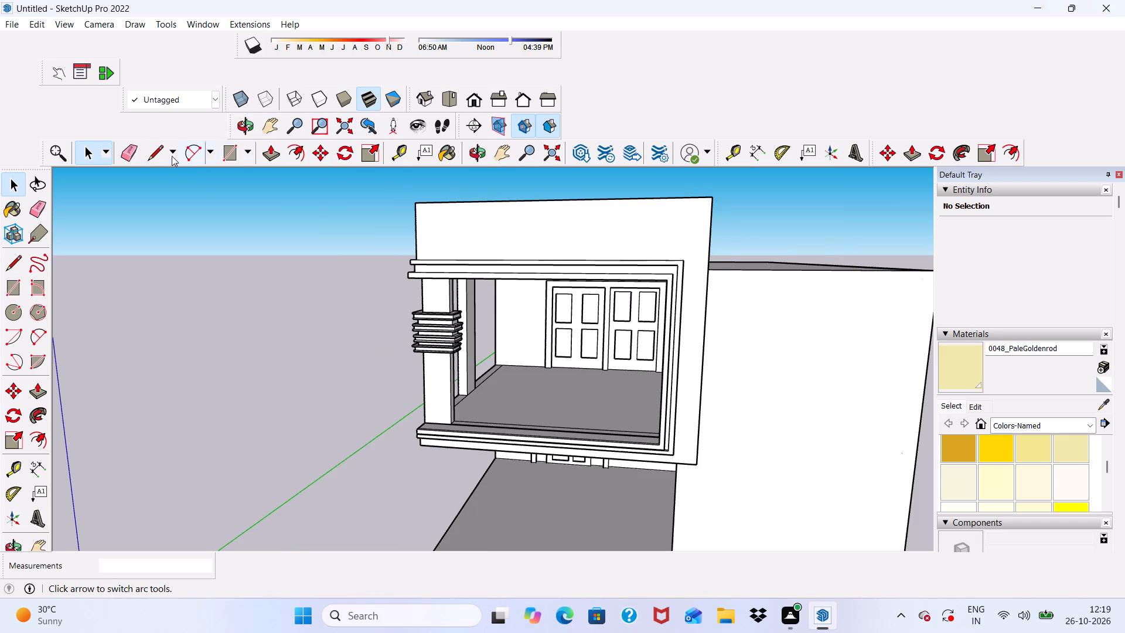
{"action": "left_click", "coordinate": [186, 148]}
{"action": "middle_click_drag", "start_coordinate": [458, 203], "coordinate": [459, 210]}
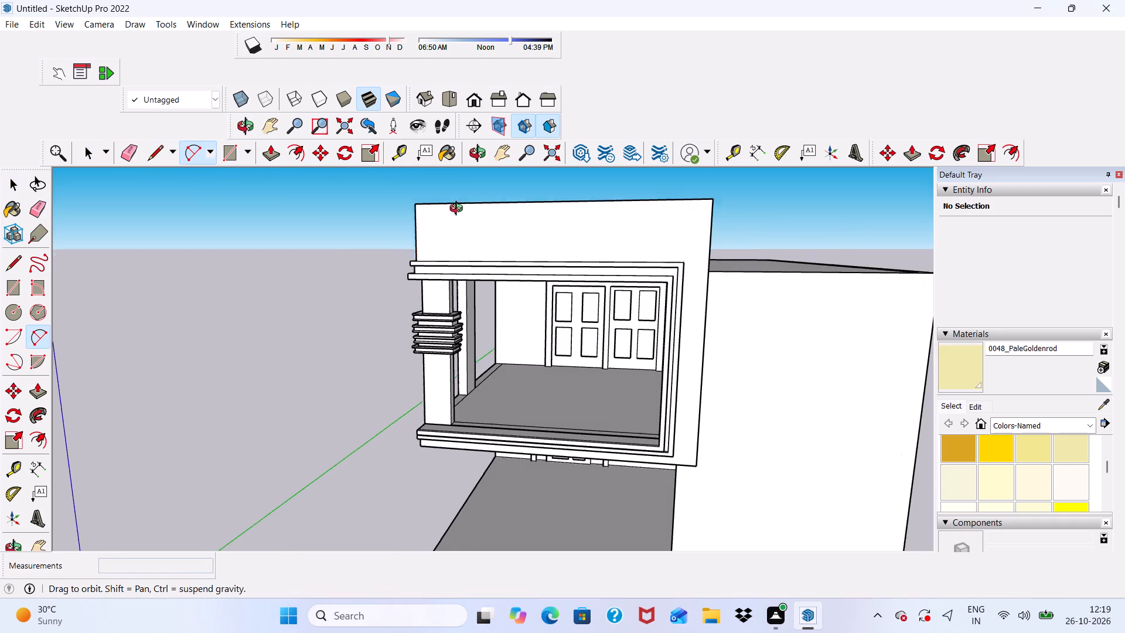
{"action": "middle_click_drag", "start_coordinate": [459, 210], "coordinate": [526, 248]}
{"action": "scroll", "coordinate": [548, 237], "scroll_direction": "up", "scroll_amount": 5}
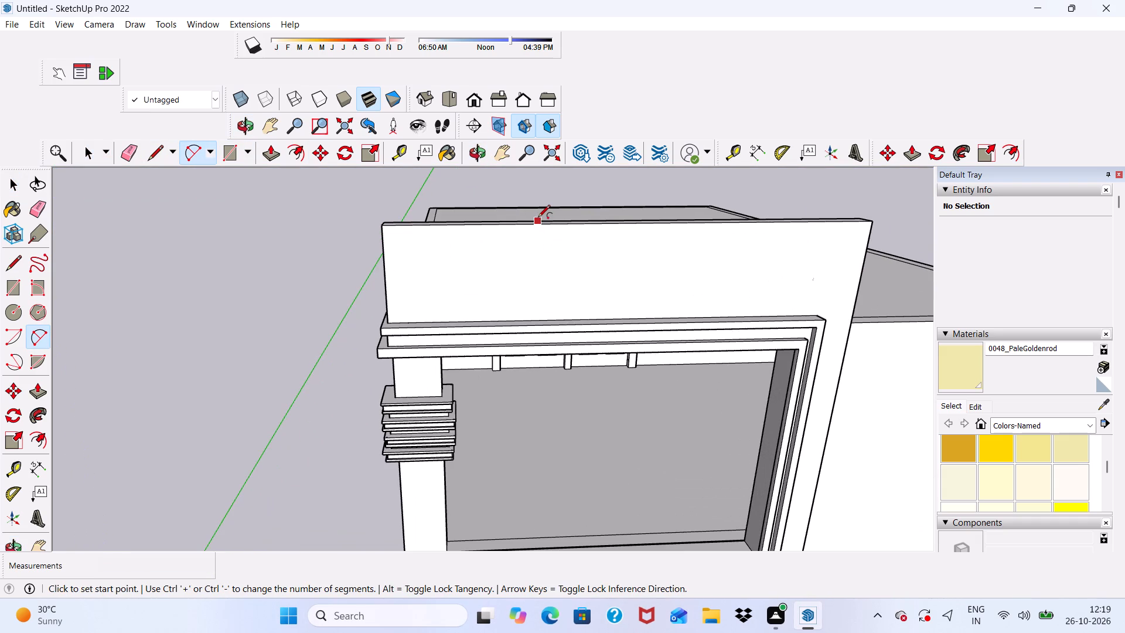
{"action": "scroll", "coordinate": [538, 218], "scroll_direction": "up", "scroll_amount": 4}
{"action": "scroll", "coordinate": [538, 218], "scroll_direction": "down", "scroll_amount": 4}
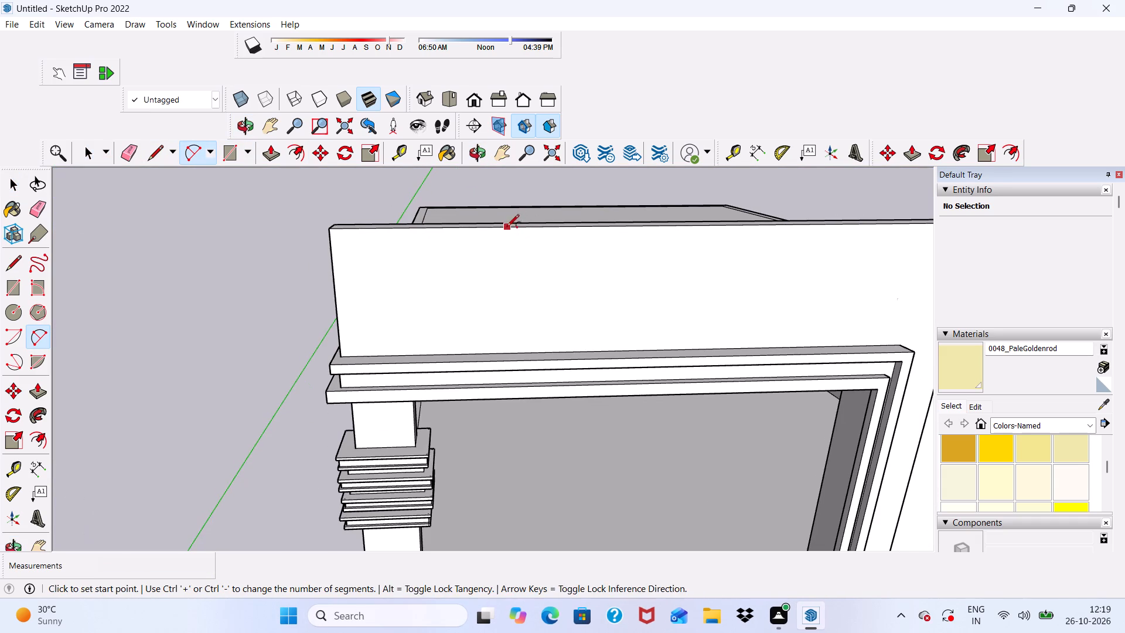
{"action": "left_click", "coordinate": [502, 229]}
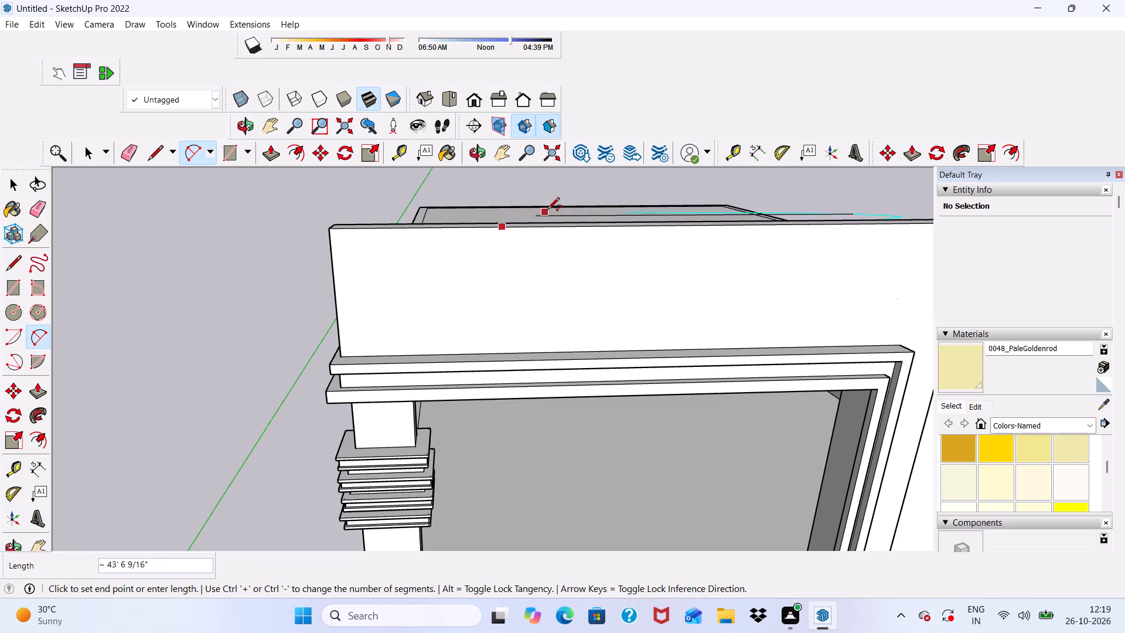
{"action": "scroll", "coordinate": [556, 210], "scroll_direction": "down", "scroll_amount": 4}
{"action": "scroll", "coordinate": [666, 206], "scroll_direction": "up", "scroll_amount": 5}
{"action": "scroll", "coordinate": [625, 254], "scroll_direction": "down", "scroll_amount": 2}
{"action": "middle_click_drag", "start_coordinate": [622, 261], "coordinate": [615, 113]}
{"action": "scroll", "coordinate": [593, 165], "scroll_direction": "up", "scroll_amount": 1}
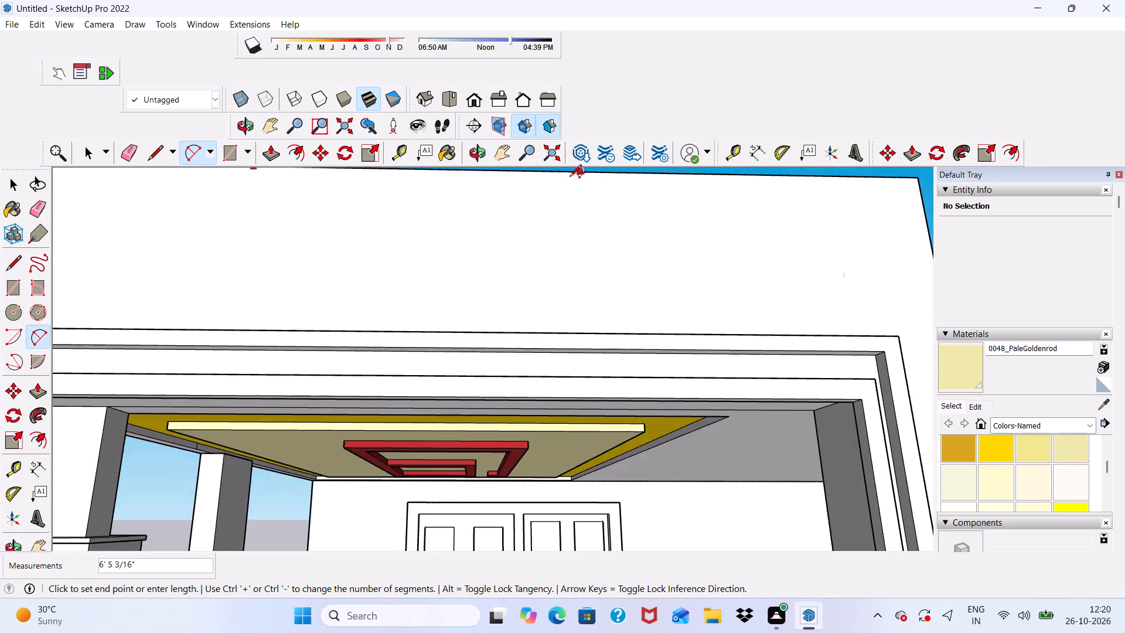
{"action": "scroll", "coordinate": [563, 204], "scroll_direction": "down", "scroll_amount": 11}
{"action": "scroll", "coordinate": [590, 176], "scroll_direction": "up", "scroll_amount": 5}
{"action": "scroll", "coordinate": [581, 202], "scroll_direction": "down", "scroll_amount": 2}
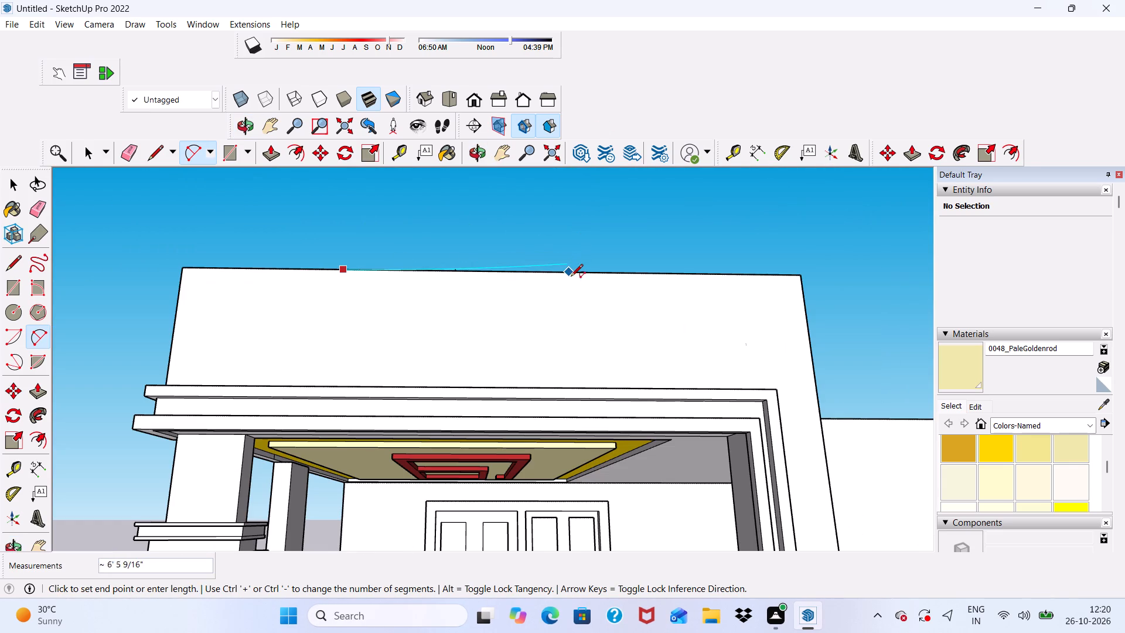
{"action": "left_click", "coordinate": [574, 274]}
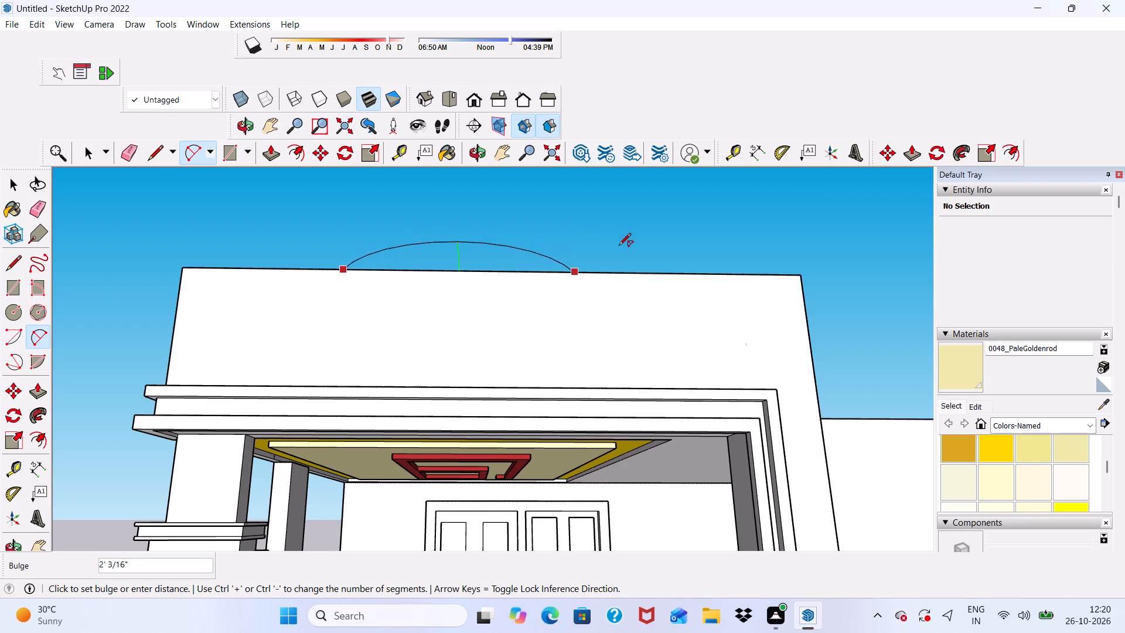
{"action": "scroll", "coordinate": [622, 250], "scroll_direction": "up", "scroll_amount": 4}
{"action": "scroll", "coordinate": [596, 244], "scroll_direction": "down", "scroll_amount": 7}
{"action": "left_click", "coordinate": [478, 96]}
{"action": "scroll", "coordinate": [501, 194], "scroll_direction": "down", "scroll_amount": 5}
{"action": "scroll", "coordinate": [536, 256], "scroll_direction": "up", "scroll_amount": 6}
{"action": "scroll", "coordinate": [440, 210], "scroll_direction": "up", "scroll_amount": 3}
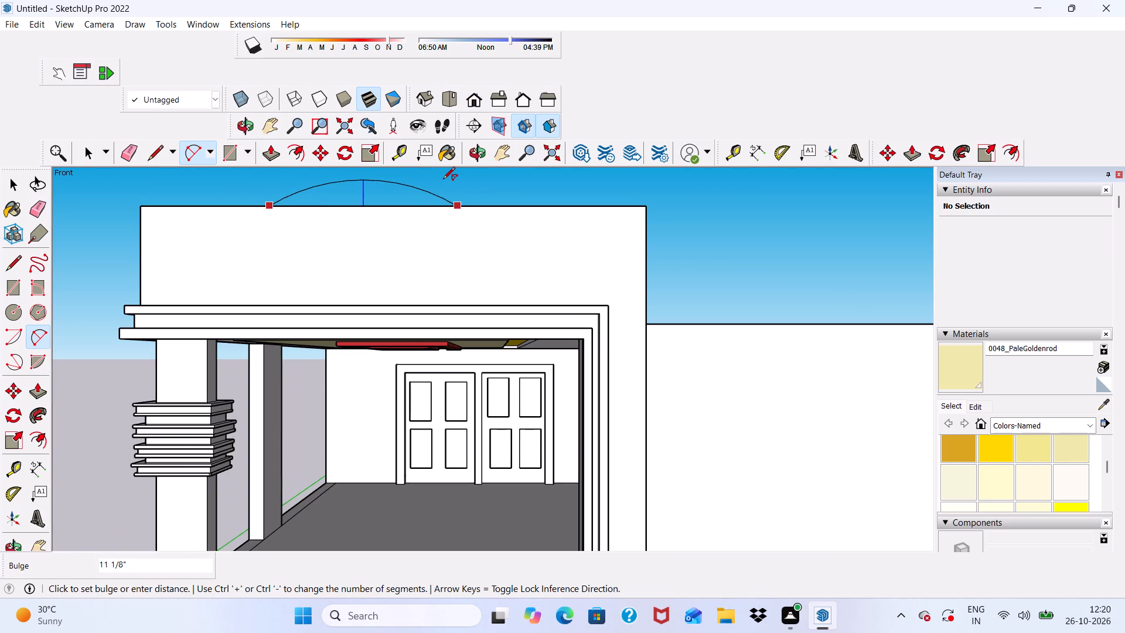
{"action": "left_click", "coordinate": [448, 178]}
Offset the outline of the new arched face inward by about 1 3/8" and clear the selection.
{"action": "scroll", "coordinate": [445, 185], "scroll_direction": "down", "scroll_amount": 1}
{"action": "middle_click_drag", "start_coordinate": [417, 210], "coordinate": [412, 244]}
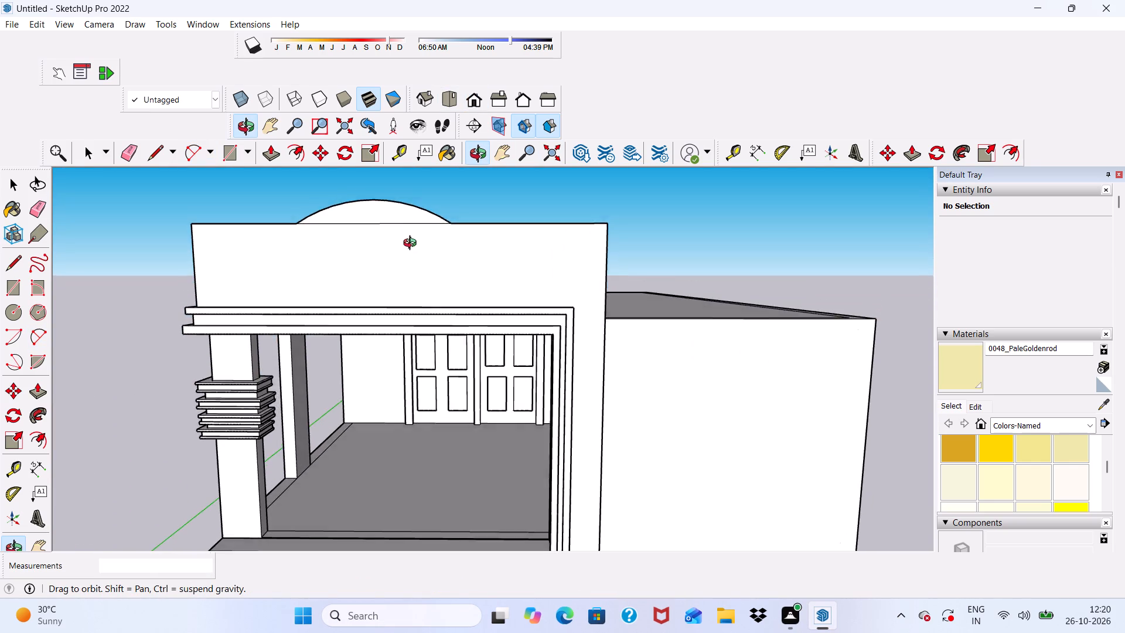
{"action": "middle_click_drag", "start_coordinate": [412, 244], "coordinate": [404, 247]}
{"action": "scroll", "coordinate": [424, 232], "scroll_direction": "down", "scroll_amount": 7}
{"action": "middle_click_drag", "start_coordinate": [448, 307], "coordinate": [497, 339]}
{"action": "scroll", "coordinate": [439, 221], "scroll_direction": "up", "scroll_amount": 3}
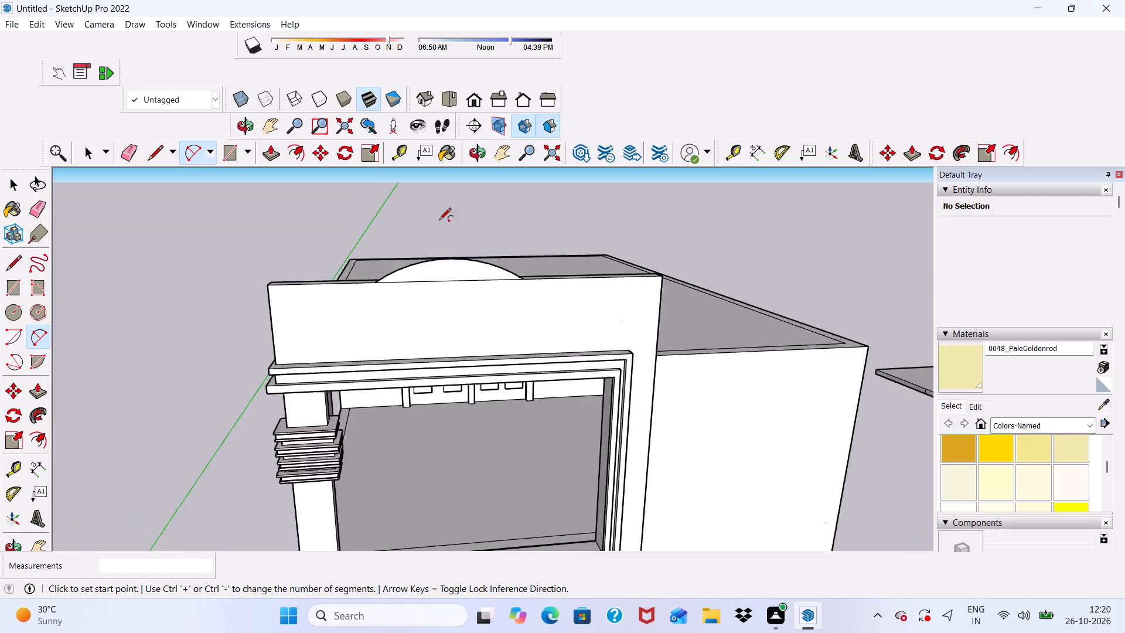
{"action": "scroll", "coordinate": [439, 221], "scroll_direction": "up", "scroll_amount": 3}
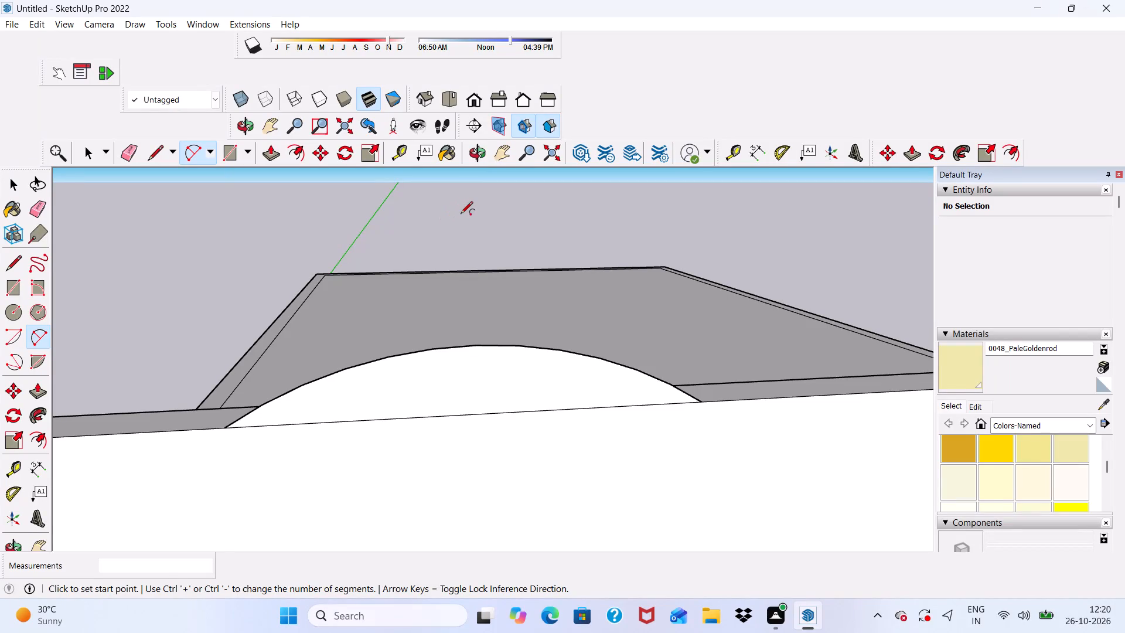
{"action": "key", "text": "space"}
{"action": "scroll", "coordinate": [486, 216], "scroll_direction": "up", "scroll_amount": 1}
{"action": "scroll", "coordinate": [487, 216], "scroll_direction": "down", "scroll_amount": 5}
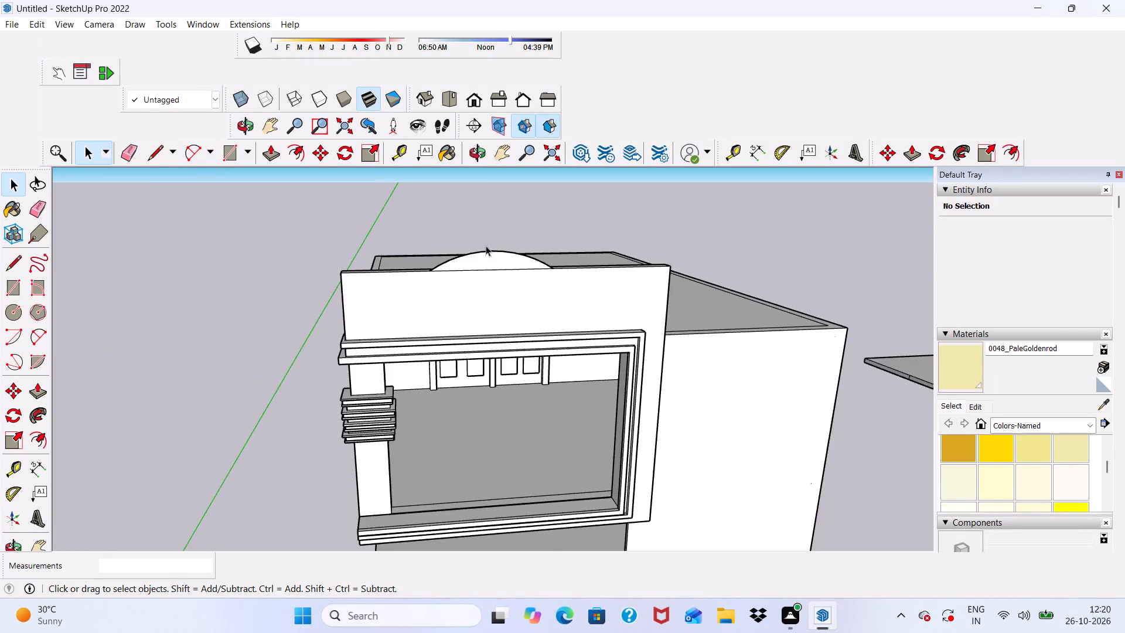
{"action": "scroll", "coordinate": [433, 257], "scroll_direction": "up", "scroll_amount": 6}
{"action": "scroll", "coordinate": [479, 301], "scroll_direction": "up", "scroll_amount": 1}
{"action": "scroll", "coordinate": [472, 244], "scroll_direction": "down", "scroll_amount": 6}
{"action": "scroll", "coordinate": [516, 284], "scroll_direction": "up", "scroll_amount": 6}
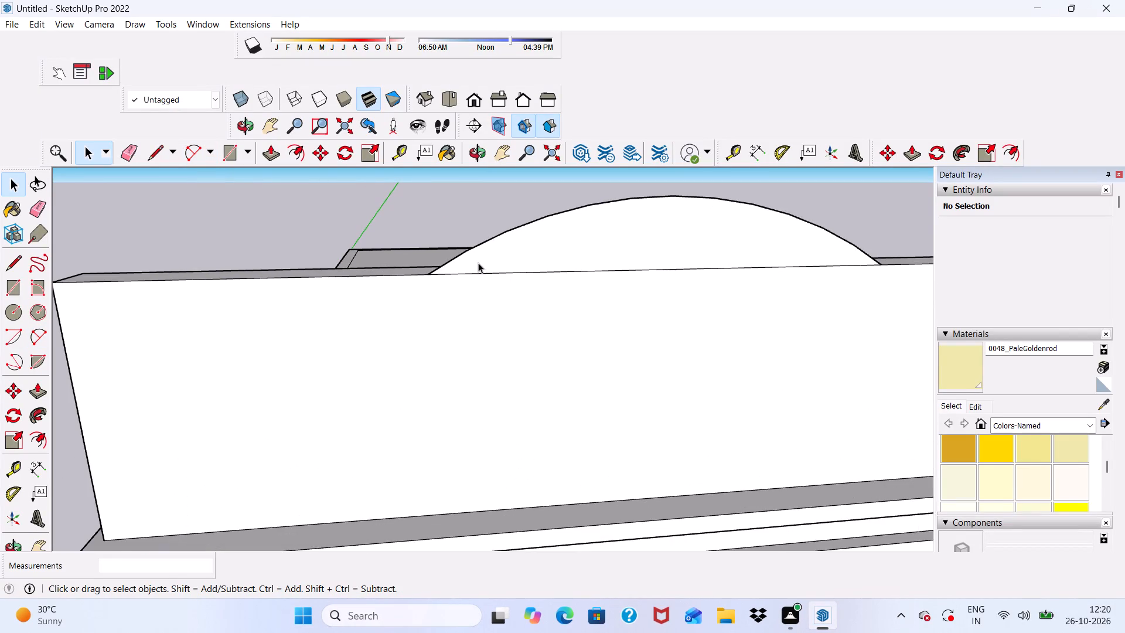
{"action": "left_click", "coordinate": [478, 263]}
{"action": "scroll", "coordinate": [480, 263], "scroll_direction": "down", "scroll_amount": 1}
{"action": "middle_click_drag", "start_coordinate": [481, 263], "coordinate": [458, 305]}
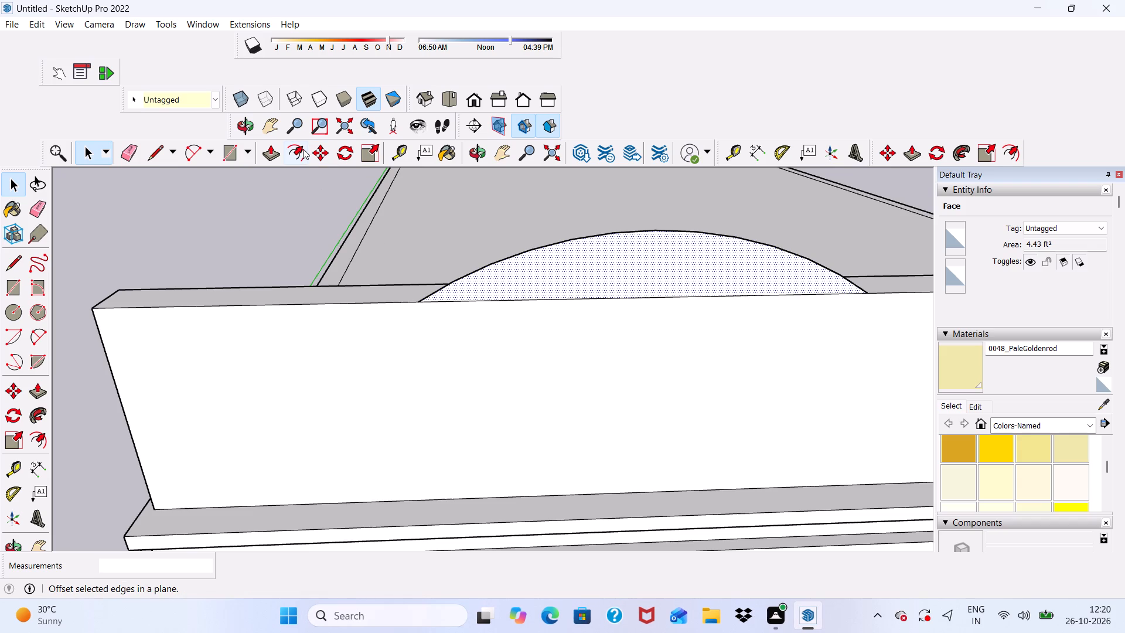
{"action": "left_click", "coordinate": [303, 149]}
{"action": "left_click", "coordinate": [466, 275]}
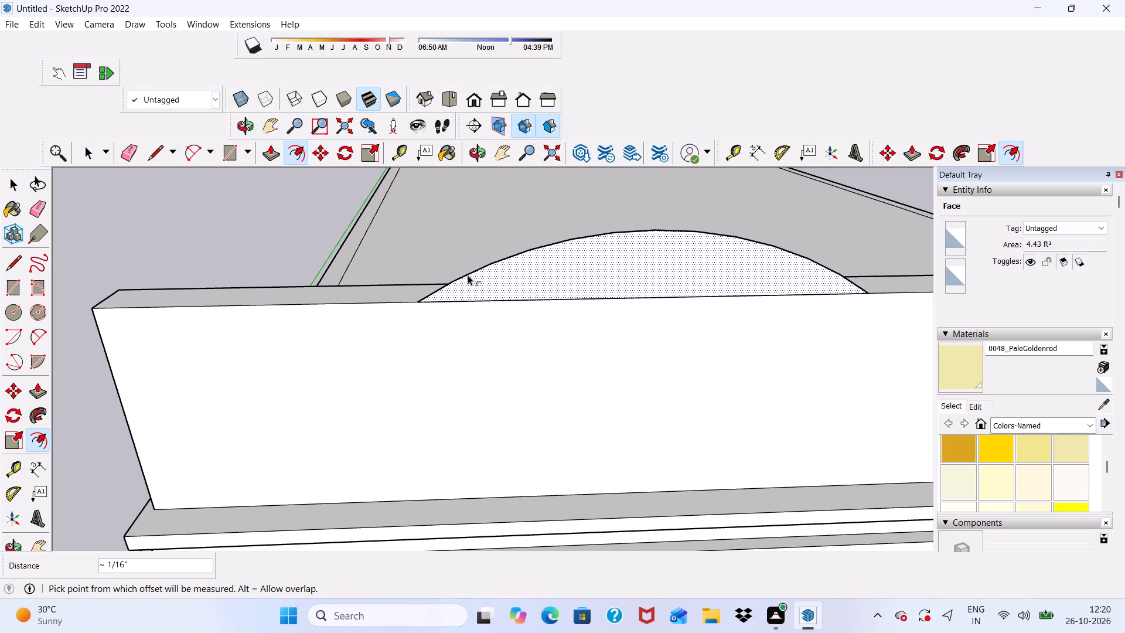
{"action": "left_click", "coordinate": [489, 269]}
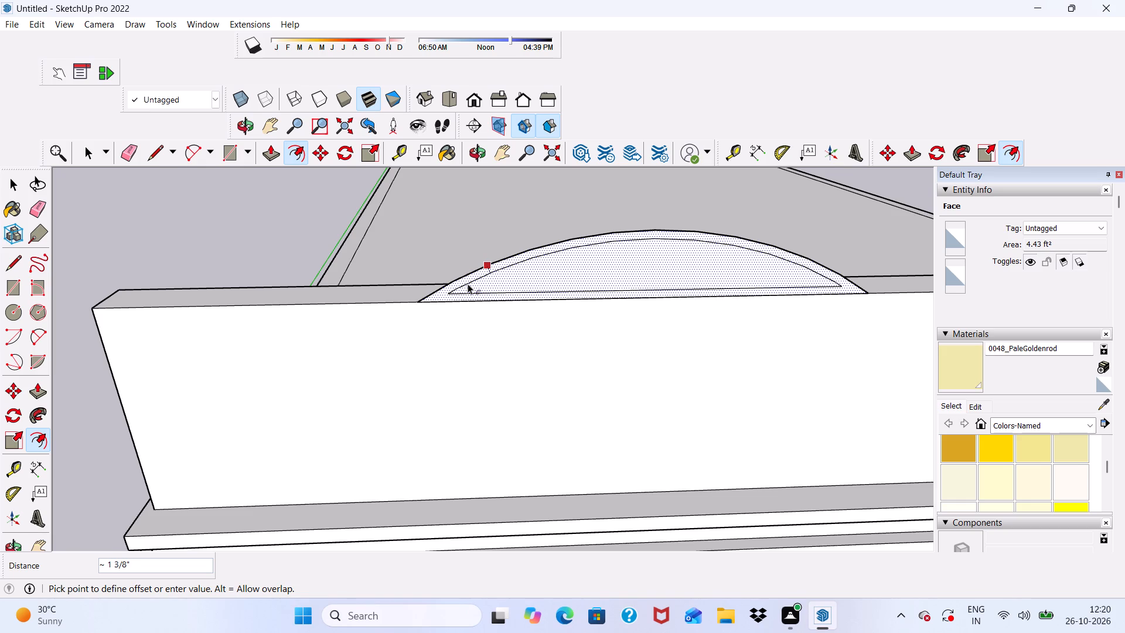
{"action": "left_click", "coordinate": [468, 284]}
{"action": "scroll", "coordinate": [410, 302], "scroll_direction": "down", "scroll_amount": 2}
{"action": "key", "text": "space"}
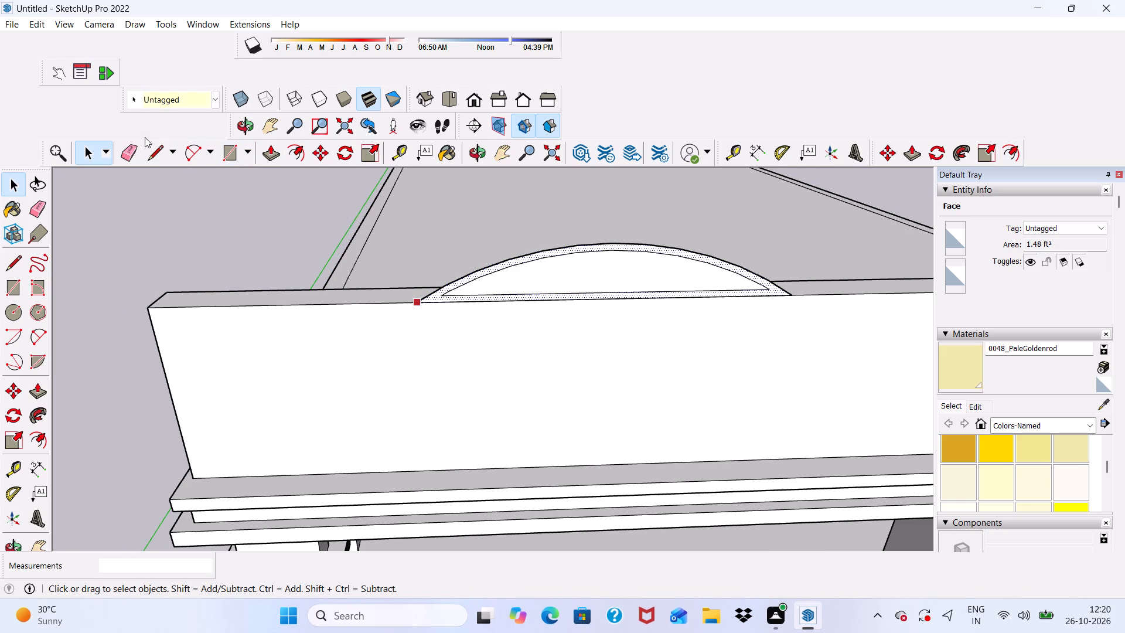
{"action": "left_click", "coordinate": [275, 203]}
Erase the straight bottom edge of the inner offset outline, keeping only its curve.
{"action": "left_click", "coordinate": [122, 151]}
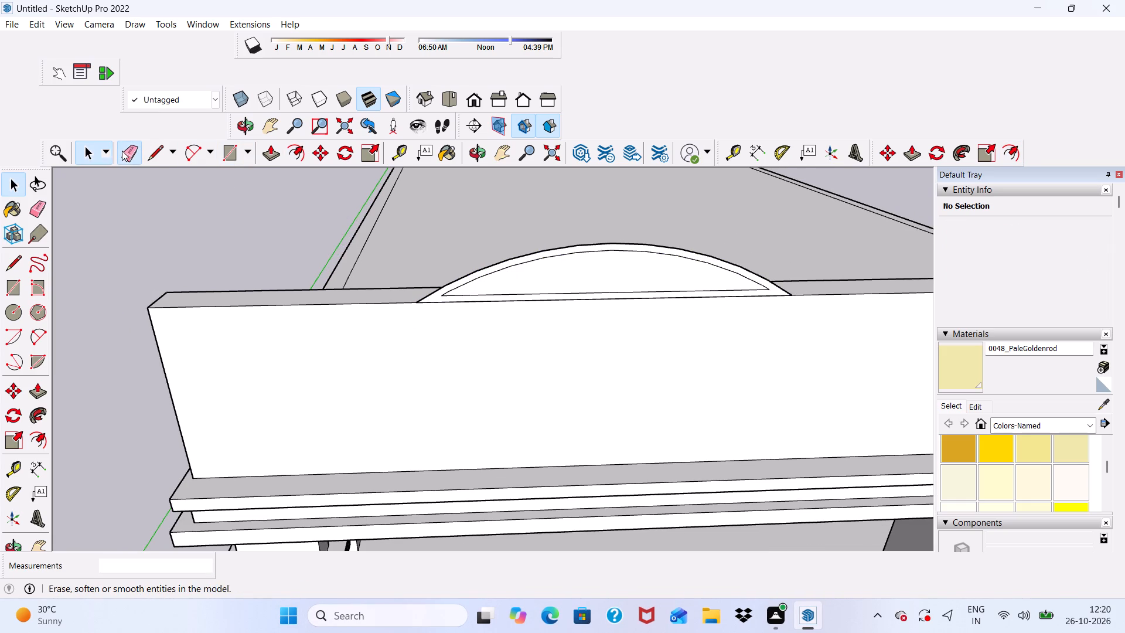
{"action": "scroll", "coordinate": [503, 310], "scroll_direction": "up", "scroll_amount": 5}
{"action": "left_click", "coordinate": [509, 287]}
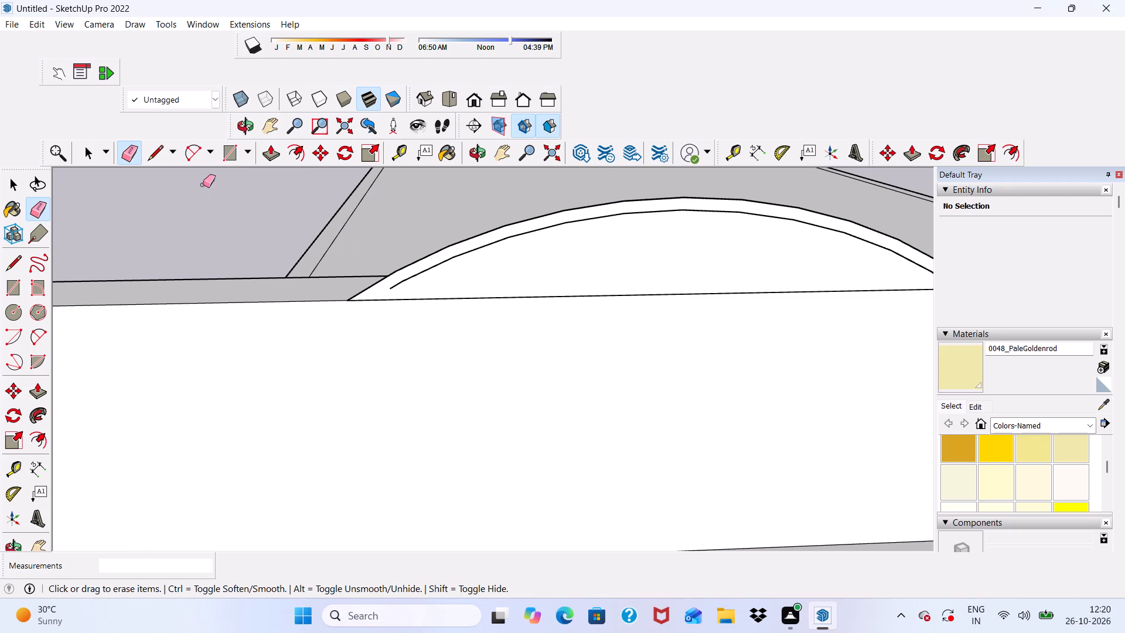
Draw a line about 2 7/8" long extending the inner arc's left end down to the arch's base edge.
{"action": "left_click", "coordinate": [149, 154]}
{"action": "scroll", "coordinate": [405, 300], "scroll_direction": "up", "scroll_amount": 5}
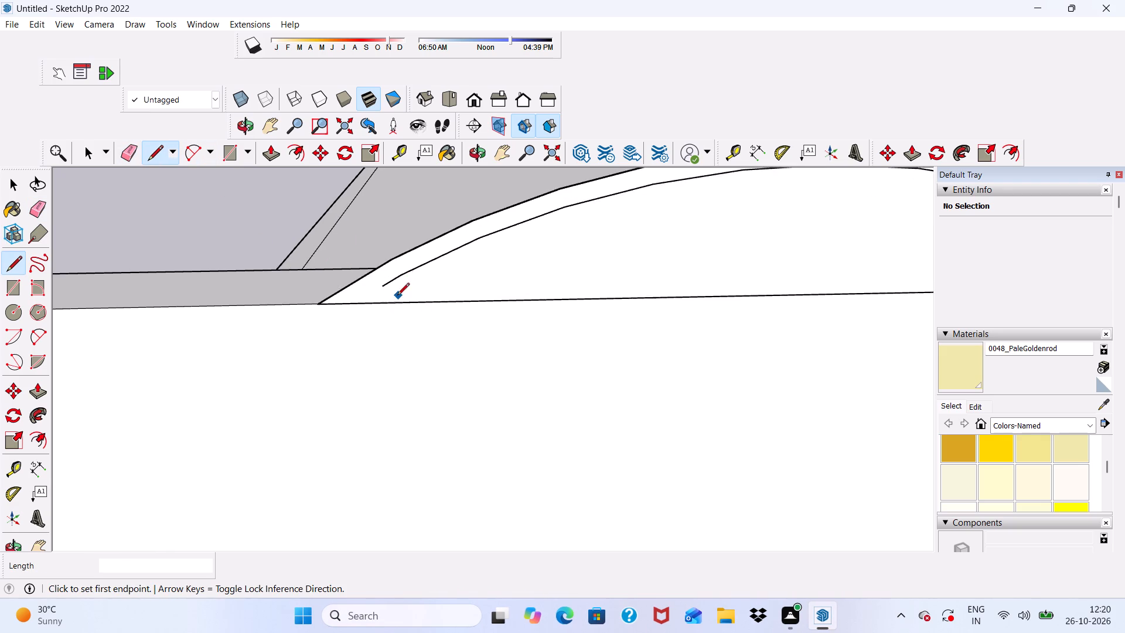
{"action": "scroll", "coordinate": [397, 296], "scroll_direction": "up", "scroll_amount": 6}
{"action": "left_click", "coordinate": [375, 281]}
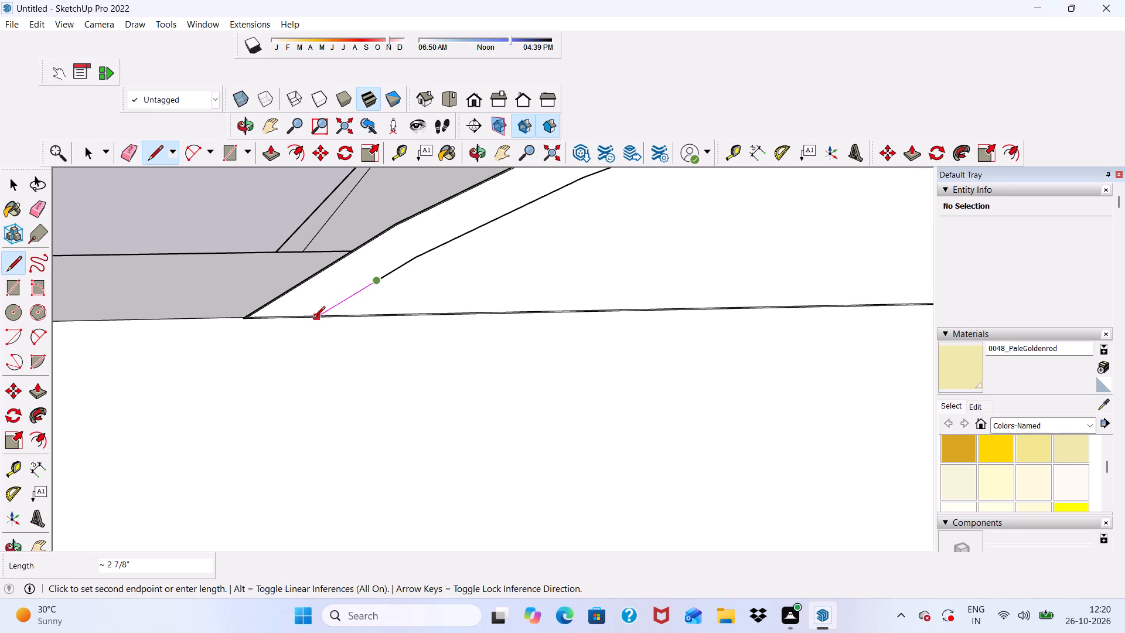
{"action": "left_click", "coordinate": [312, 319]}
{"action": "scroll", "coordinate": [319, 301], "scroll_direction": "down", "scroll_amount": 11}
{"action": "scroll", "coordinate": [343, 341], "scroll_direction": "up", "scroll_amount": 6}
{"action": "scroll", "coordinate": [283, 305], "scroll_direction": "down", "scroll_amount": 9}
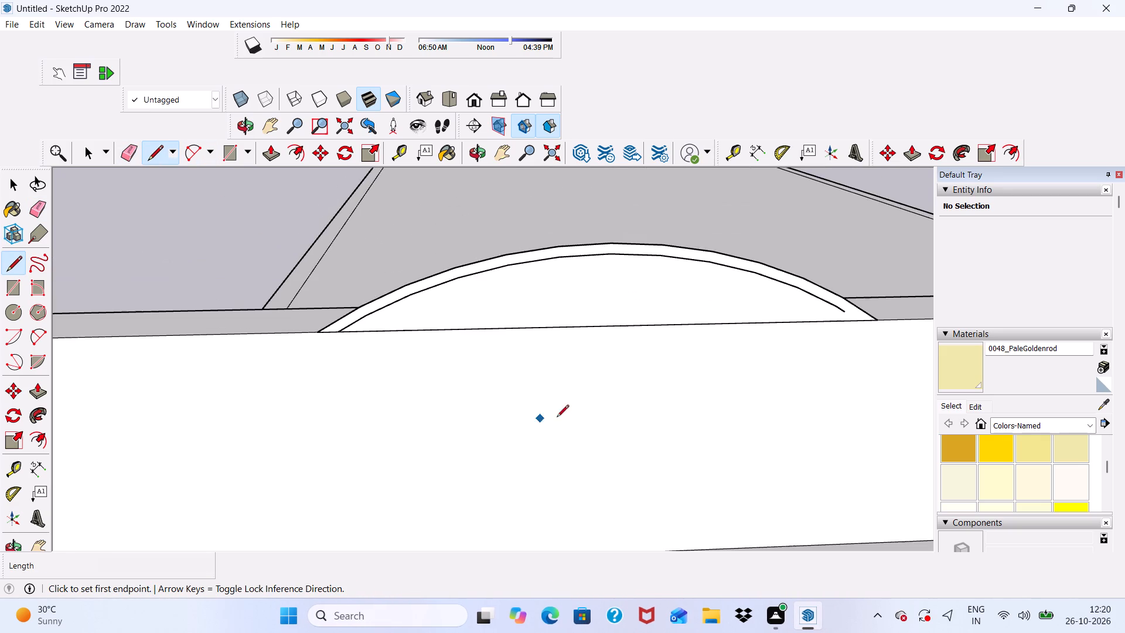
Draw a line about 2 7/8" long extending the inner arc's right end down to the arch's base edge.
{"action": "scroll", "coordinate": [792, 298], "scroll_direction": "up", "scroll_amount": 5}
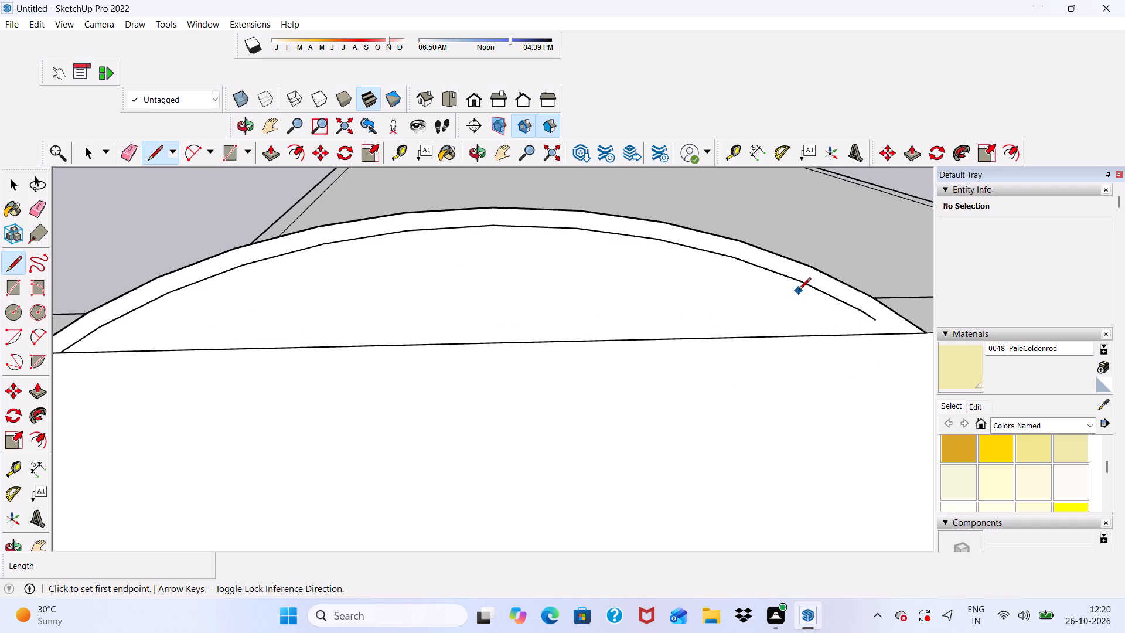
{"action": "scroll", "coordinate": [841, 329], "scroll_direction": "down", "scroll_amount": 2}
{"action": "scroll", "coordinate": [887, 333], "scroll_direction": "up", "scroll_amount": 6}
{"action": "scroll", "coordinate": [862, 305], "scroll_direction": "up", "scroll_amount": 15}
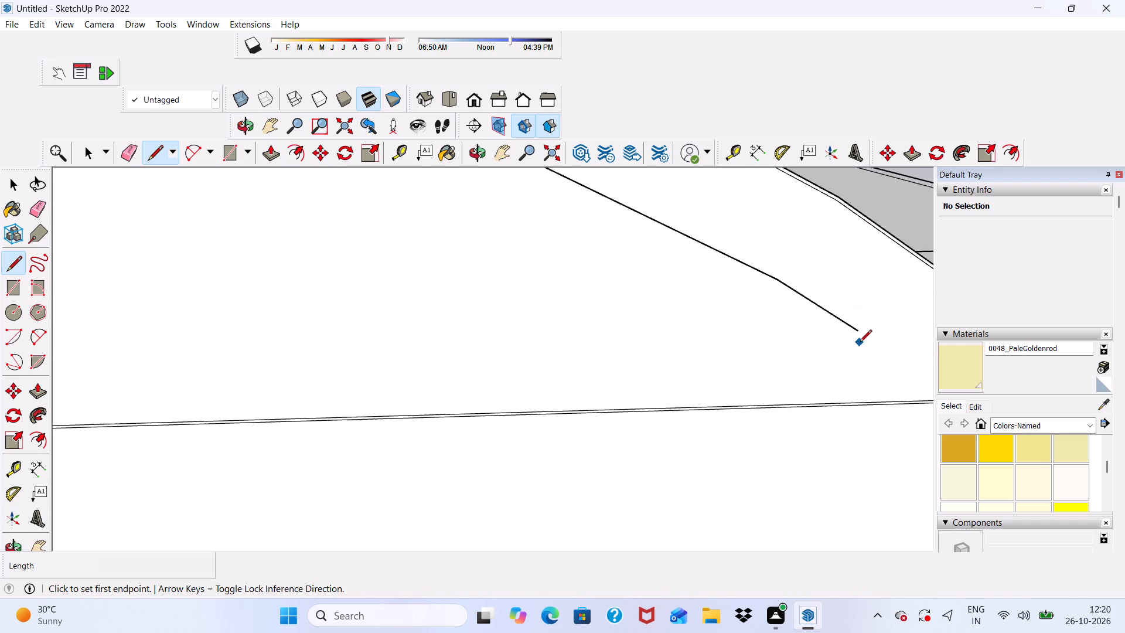
{"action": "middle_click_drag", "start_coordinate": [858, 354], "coordinate": [737, 422]}
{"action": "scroll", "coordinate": [527, 290], "scroll_direction": "down", "scroll_amount": 5}
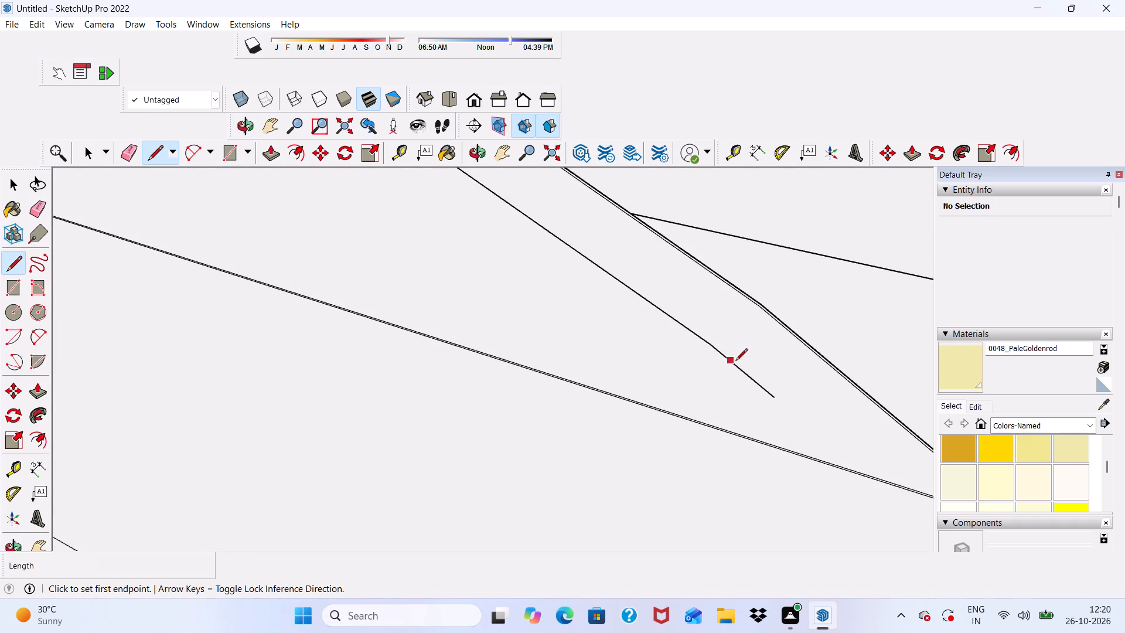
{"action": "scroll", "coordinate": [783, 394], "scroll_direction": "up", "scroll_amount": 6}
{"action": "scroll", "coordinate": [768, 366], "scroll_direction": "down", "scroll_amount": 7}
{"action": "scroll", "coordinate": [775, 395], "scroll_direction": "up", "scroll_amount": 6}
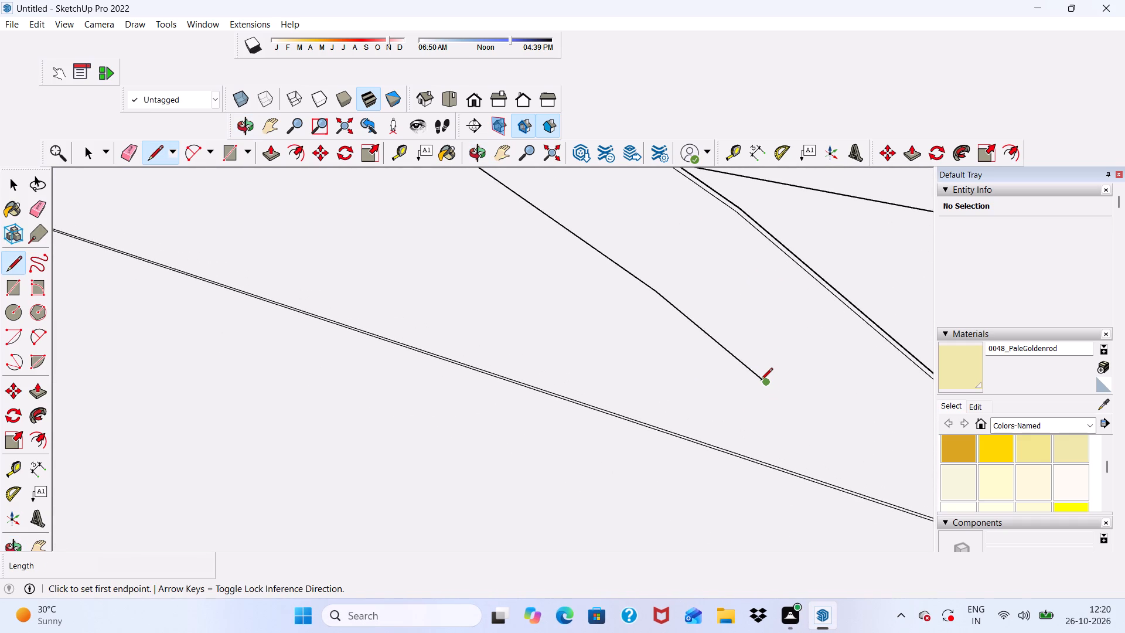
{"action": "left_click", "coordinate": [760, 382]}
{"action": "scroll", "coordinate": [759, 360], "scroll_direction": "down", "scroll_amount": 5}
{"action": "scroll", "coordinate": [707, 251], "scroll_direction": "down", "scroll_amount": 4}
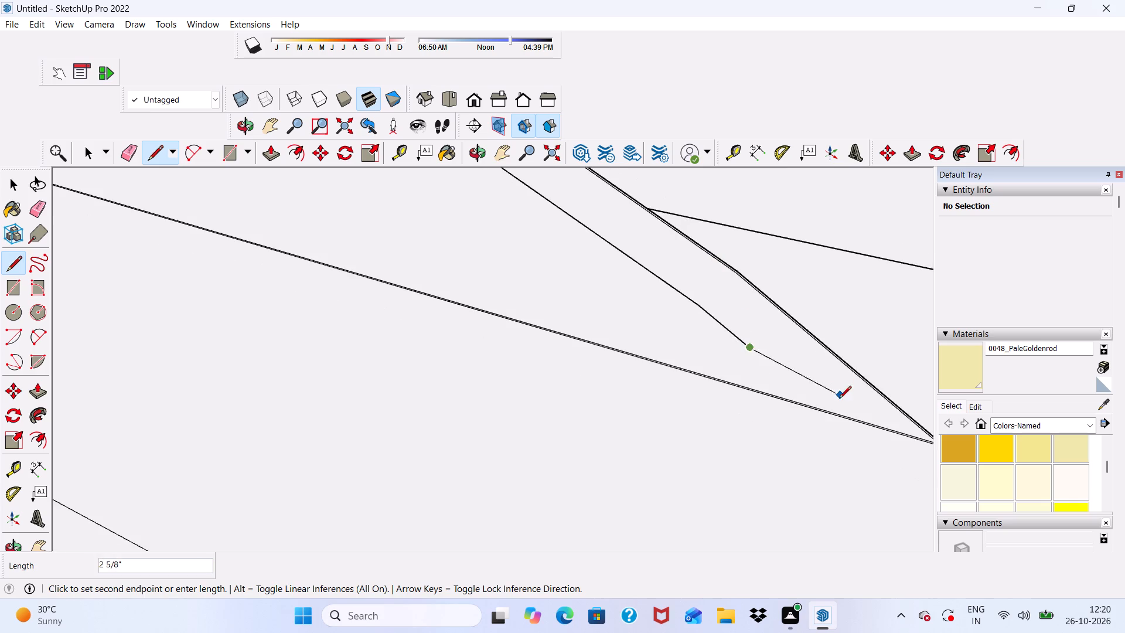
{"action": "scroll", "coordinate": [843, 416], "scroll_direction": "up", "scroll_amount": 4}
{"action": "scroll", "coordinate": [776, 363], "scroll_direction": "down", "scroll_amount": 5}
{"action": "left_click", "coordinate": [806, 399]}
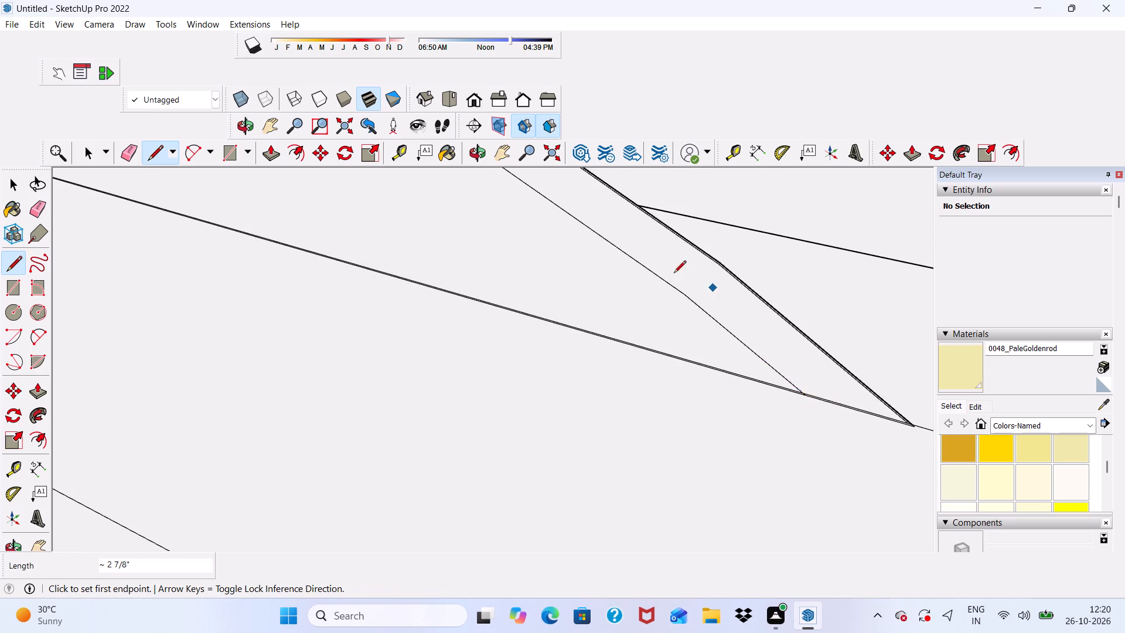
Examine the double-arc outline and the ends where it meets the strip's top edge.
{"action": "scroll", "coordinate": [670, 279], "scroll_direction": "down", "scroll_amount": 9}
{"action": "scroll", "coordinate": [681, 289], "scroll_direction": "up", "scroll_amount": 12}
{"action": "scroll", "coordinate": [680, 247], "scroll_direction": "down", "scroll_amount": 2}
{"action": "scroll", "coordinate": [703, 312], "scroll_direction": "up", "scroll_amount": 1}
{"action": "scroll", "coordinate": [663, 290], "scroll_direction": "down", "scroll_amount": 4}
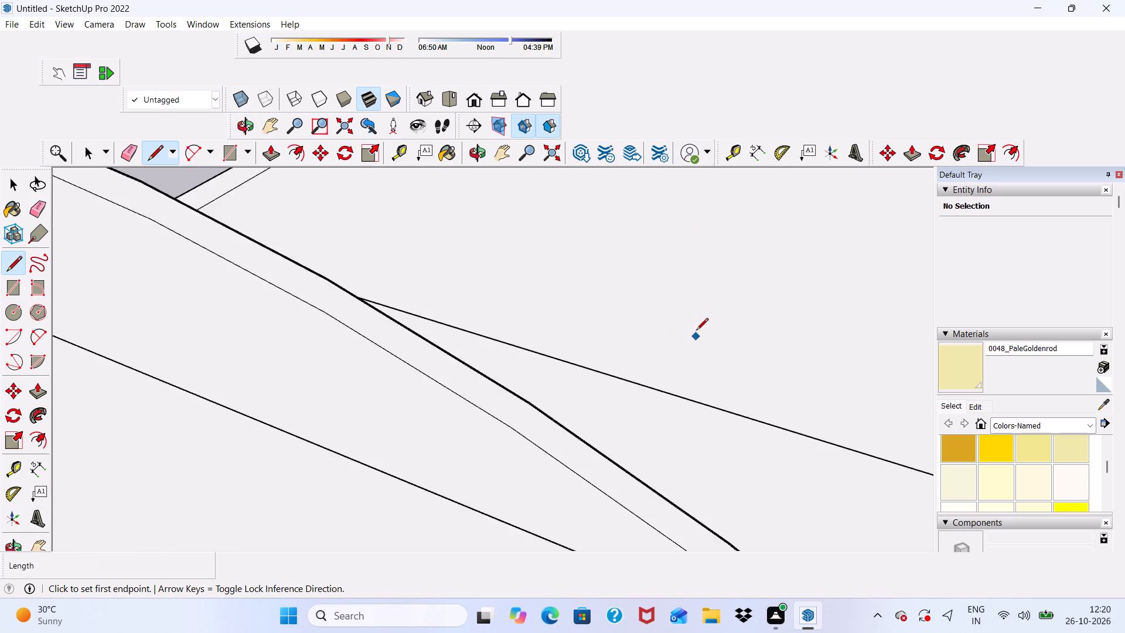
{"action": "scroll", "coordinate": [696, 331], "scroll_direction": "down", "scroll_amount": 6}
{"action": "scroll", "coordinate": [615, 319], "scroll_direction": "up", "scroll_amount": 5}
{"action": "key", "text": "space"}
{"action": "scroll", "coordinate": [468, 313], "scroll_direction": "down", "scroll_amount": 1}
{"action": "middle_click_drag", "start_coordinate": [592, 321], "coordinate": [767, 209]}
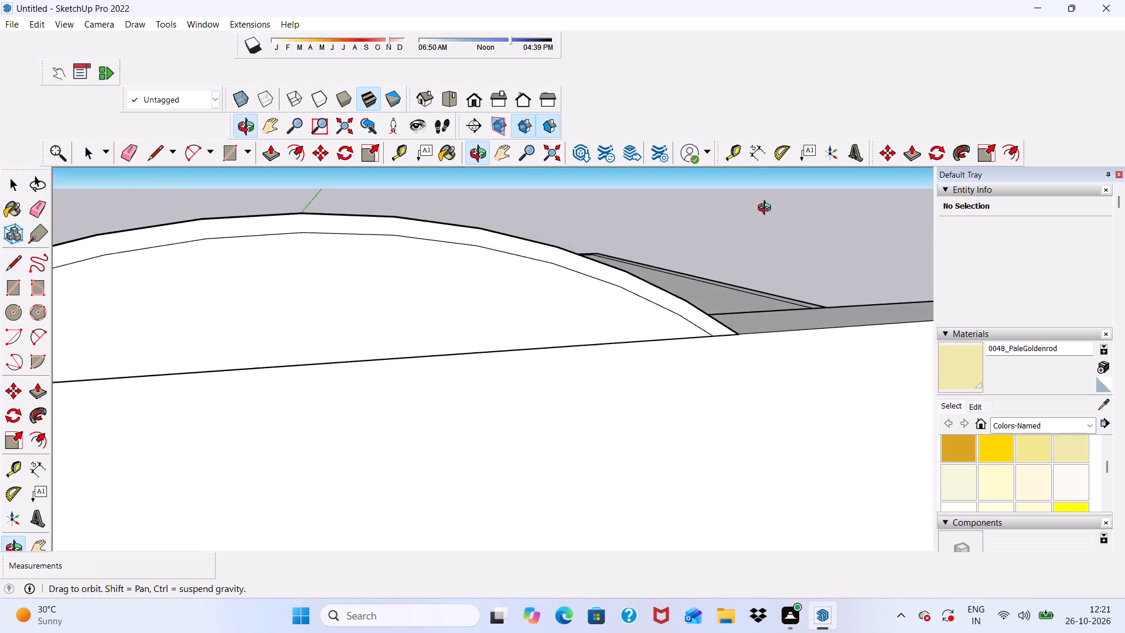
{"action": "middle_click_drag", "start_coordinate": [767, 209], "coordinate": [819, 236]}
{"action": "scroll", "coordinate": [489, 368], "scroll_direction": "up", "scroll_amount": 3}
{"action": "scroll", "coordinate": [487, 326], "scroll_direction": "down", "scroll_amount": 6}
{"action": "middle_click_drag", "start_coordinate": [538, 360], "coordinate": [454, 326]}
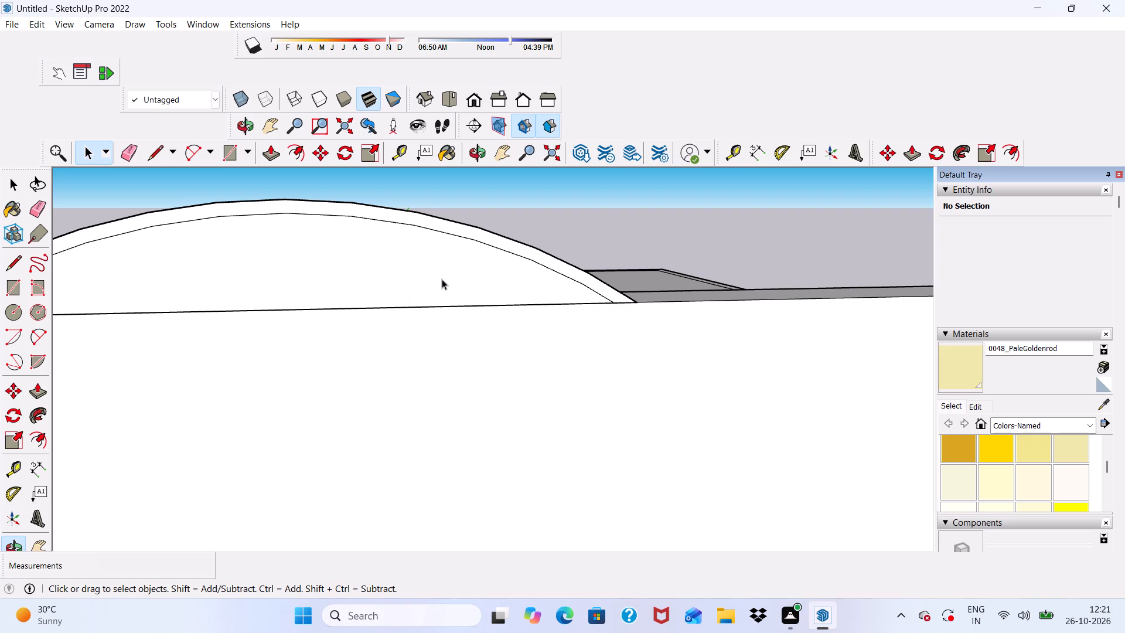
Draw a vertical line about 3' 5" long from the arch's left end down to the ledge below the strip.
{"action": "left_click", "coordinate": [149, 149]}
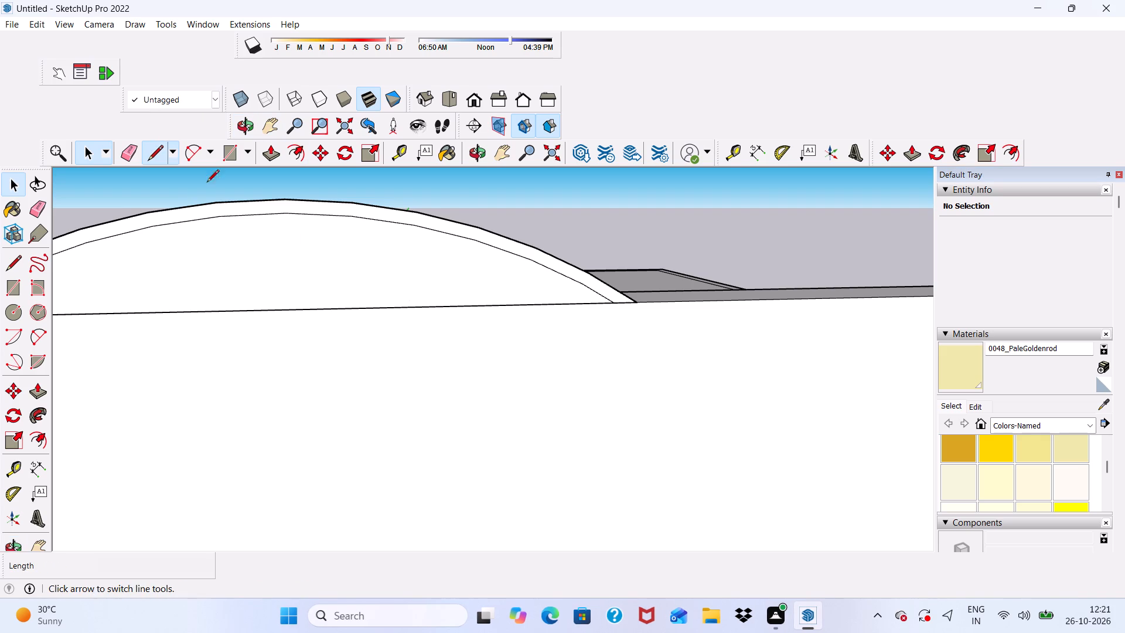
{"action": "scroll", "coordinate": [416, 376], "scroll_direction": "down", "scroll_amount": 9}
{"action": "scroll", "coordinate": [296, 380], "scroll_direction": "up", "scroll_amount": 7}
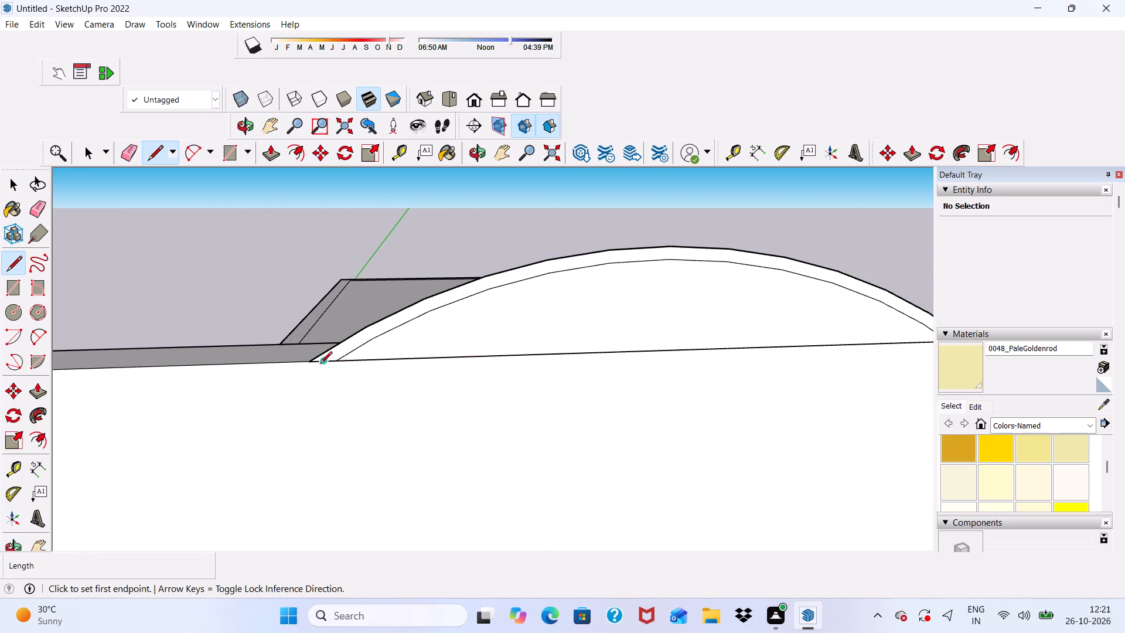
{"action": "scroll", "coordinate": [320, 365], "scroll_direction": "up", "scroll_amount": 6}
{"action": "left_click", "coordinate": [313, 359]}
{"action": "scroll", "coordinate": [321, 416], "scroll_direction": "down", "scroll_amount": 6}
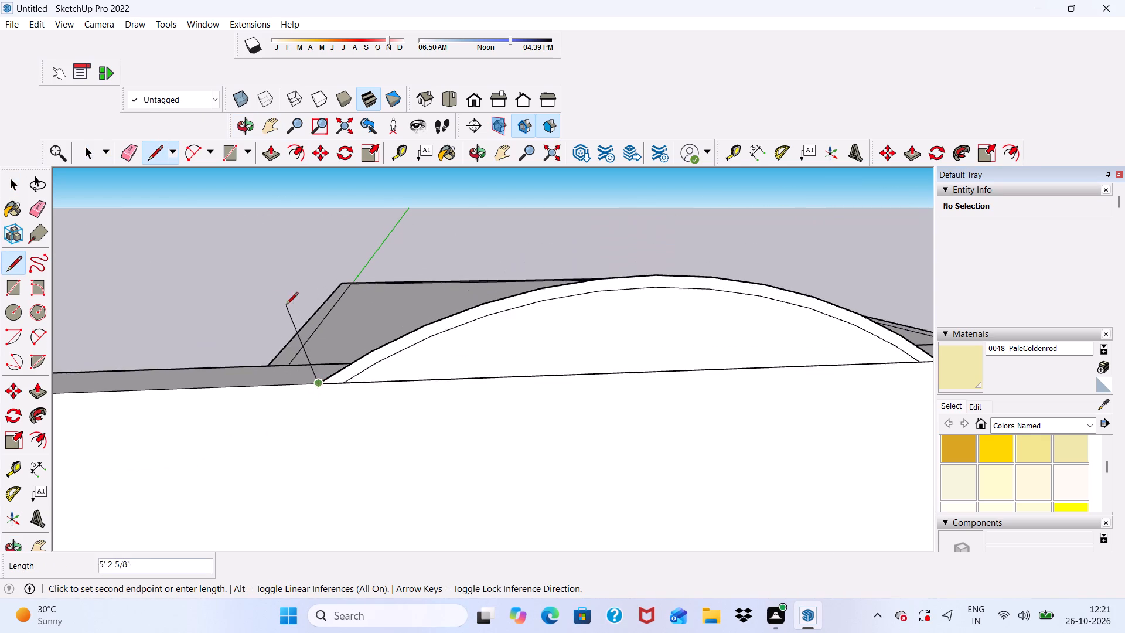
{"action": "scroll", "coordinate": [286, 305], "scroll_direction": "down", "scroll_amount": 7}
{"action": "scroll", "coordinate": [301, 430], "scroll_direction": "up", "scroll_amount": 9}
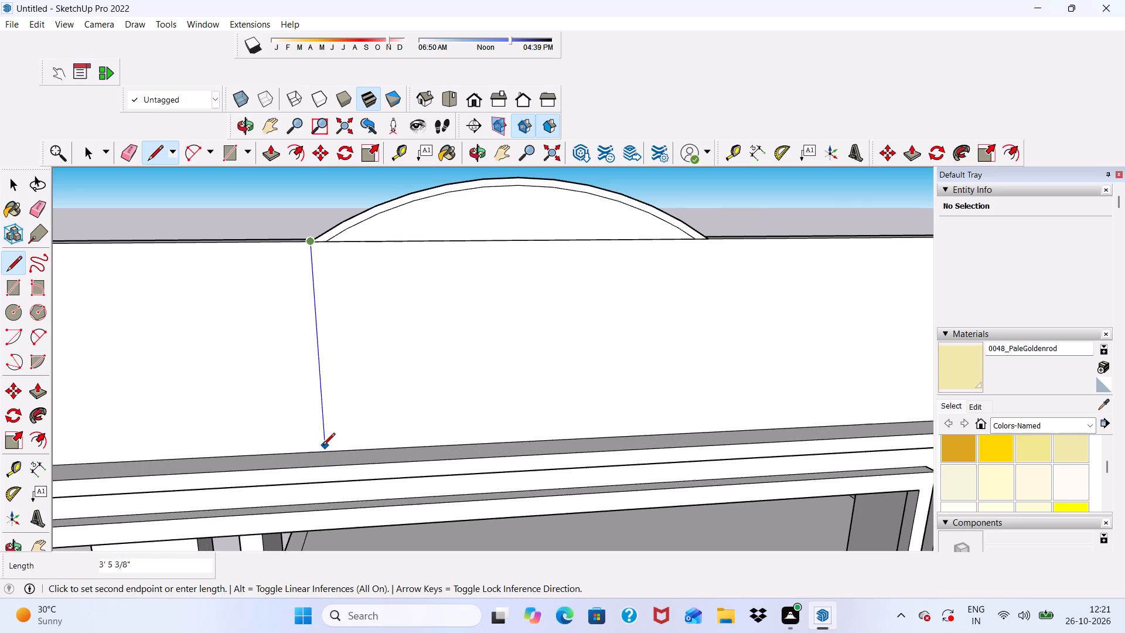
{"action": "left_click", "coordinate": [323, 450]}
Draw a matching vertical line from the arch's right end down to the ledge, enclosing a panel beneath the arch.
{"action": "scroll", "coordinate": [329, 434], "scroll_direction": "down", "scroll_amount": 2}
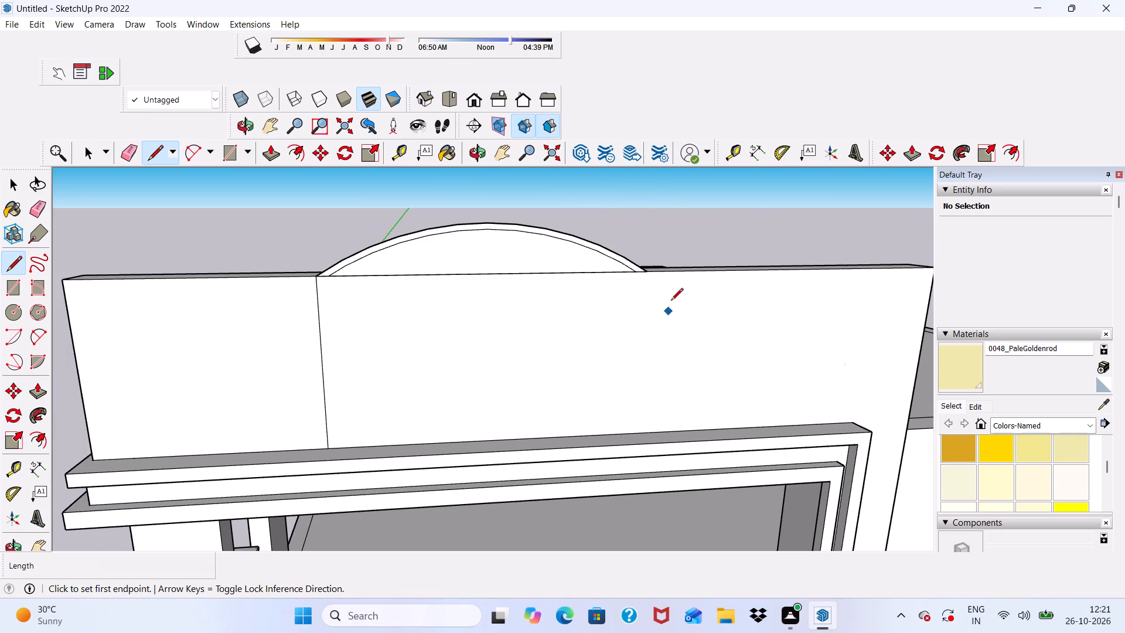
{"action": "left_click", "coordinate": [644, 275]}
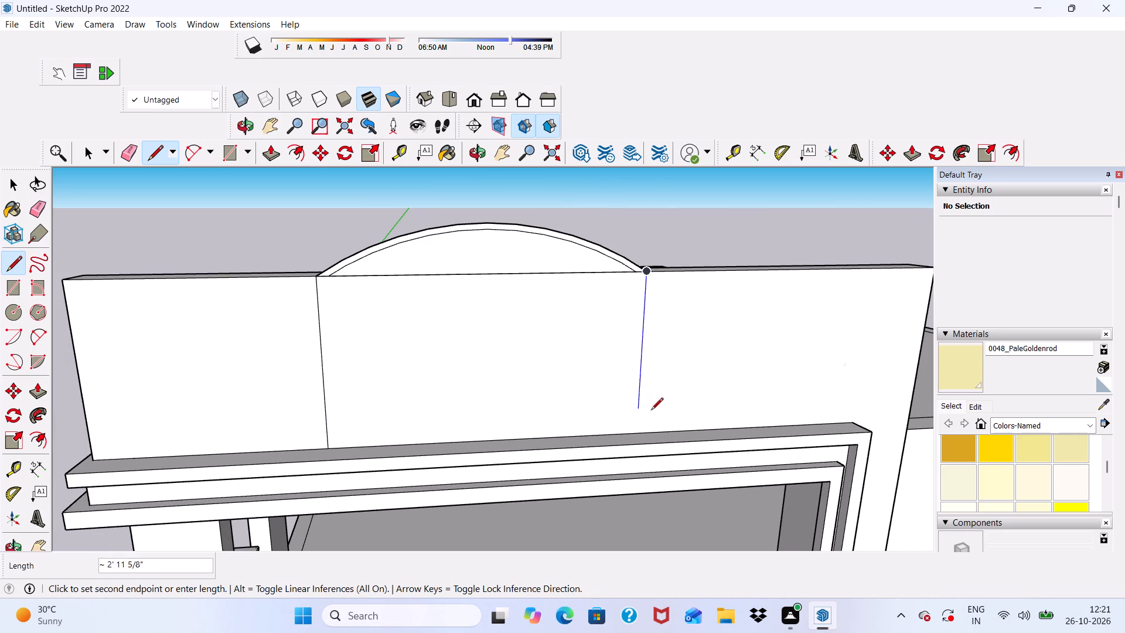
{"action": "left_click", "coordinate": [635, 435]}
{"action": "scroll", "coordinate": [574, 402], "scroll_direction": "down", "scroll_amount": 4}
{"action": "middle_click_drag", "start_coordinate": [569, 419], "coordinate": [468, 301]}
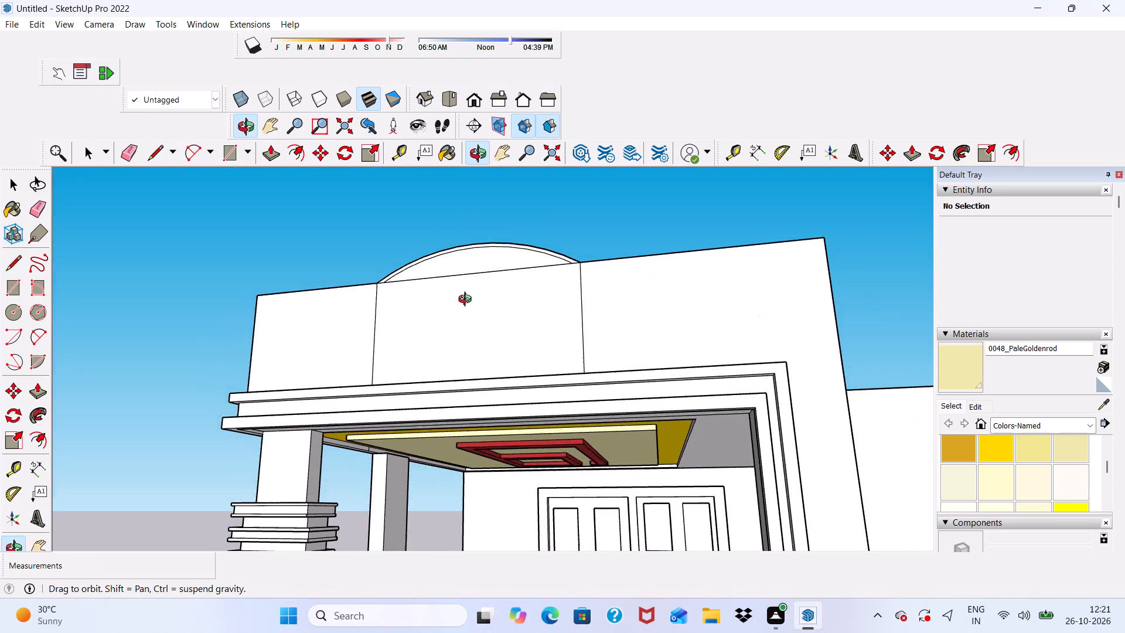
{"action": "middle_click_drag", "start_coordinate": [468, 301], "coordinate": [463, 304]}
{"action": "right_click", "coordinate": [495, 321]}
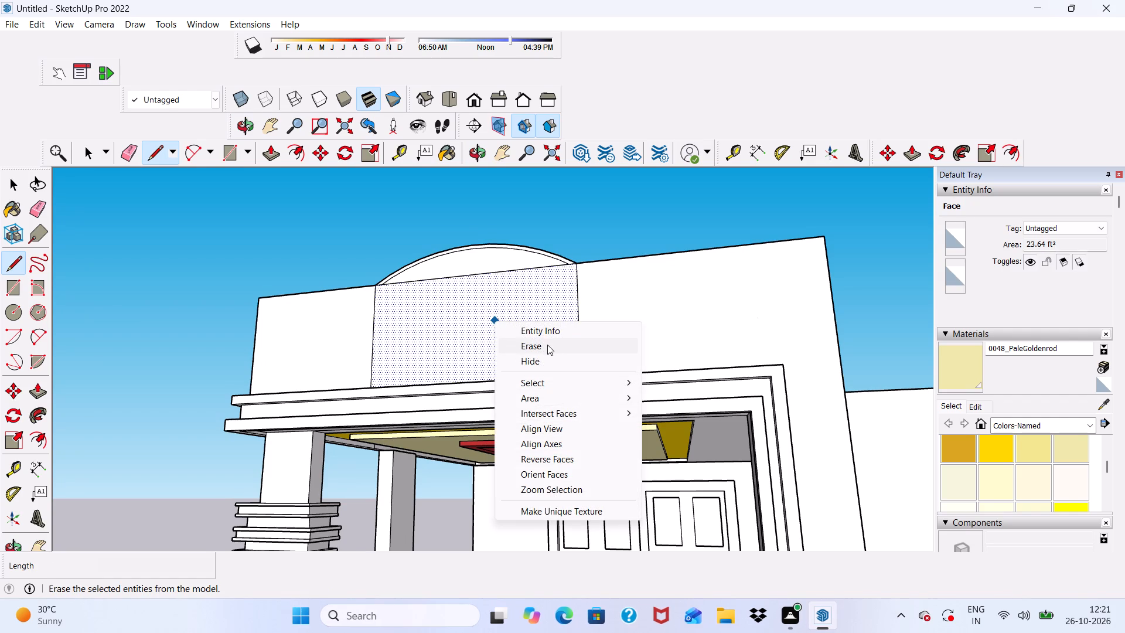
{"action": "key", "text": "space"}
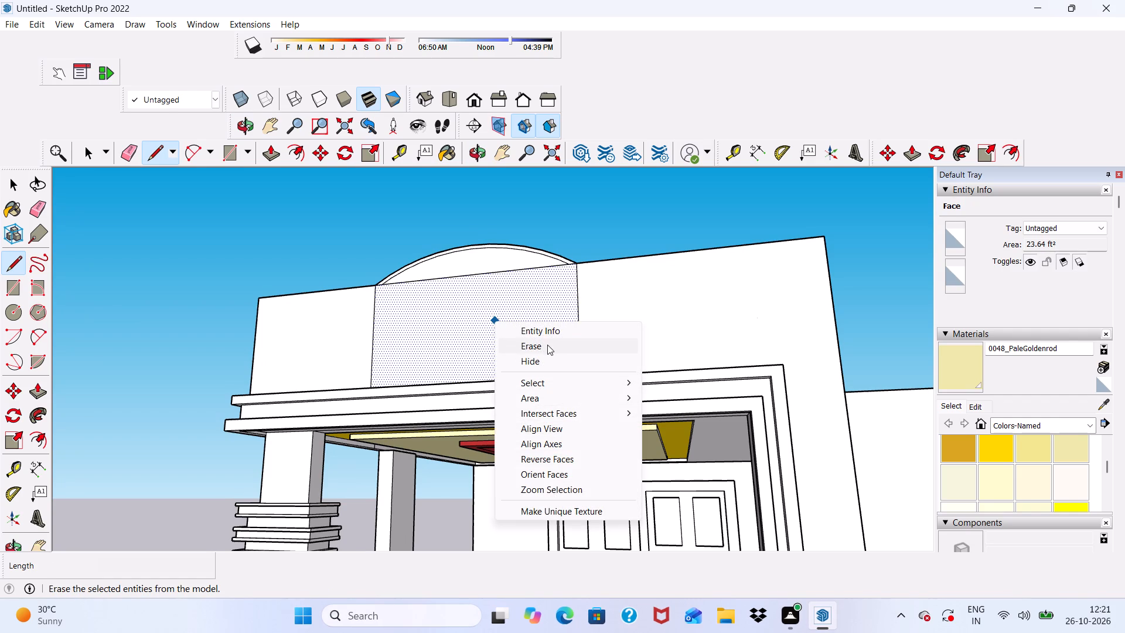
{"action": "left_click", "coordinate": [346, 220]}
Push/Pull the rectangular panel beneath the arch outward by 3".
{"action": "scroll", "coordinate": [366, 245], "scroll_direction": "down", "scroll_amount": 2}
{"action": "middle_click_drag", "start_coordinate": [374, 254], "coordinate": [520, 292]}
{"action": "key", "text": "space"}
{"action": "scroll", "coordinate": [535, 288], "scroll_direction": "down", "scroll_amount": 2}
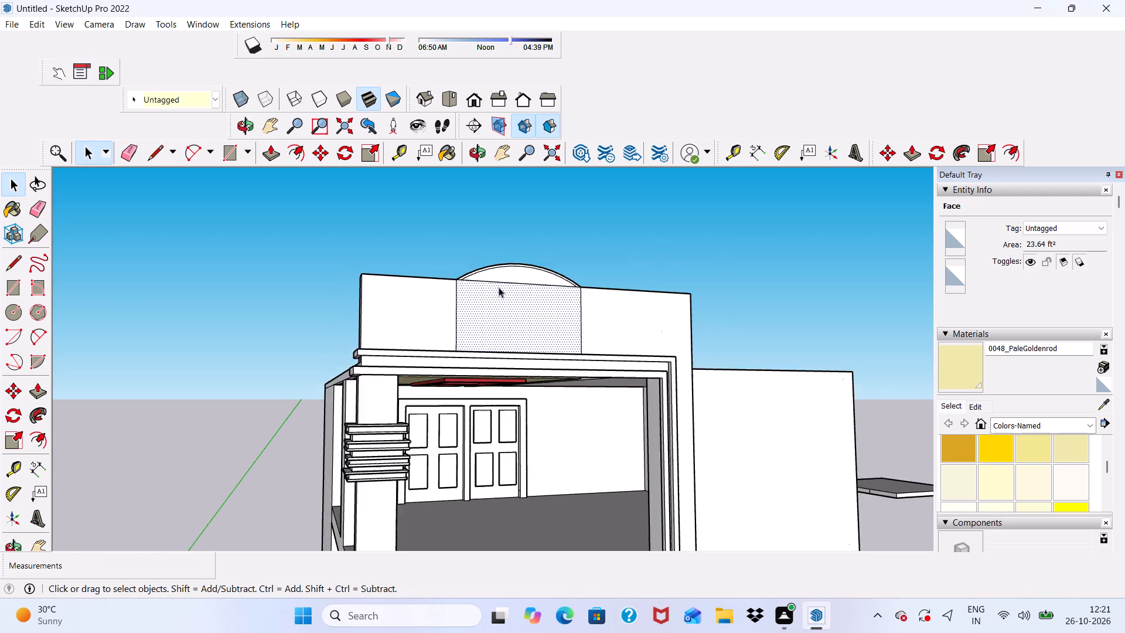
{"action": "scroll", "coordinate": [493, 281], "scroll_direction": "up", "scroll_amount": 10}
{"action": "scroll", "coordinate": [537, 341], "scroll_direction": "down", "scroll_amount": 1}
{"action": "left_click", "coordinate": [538, 410]}
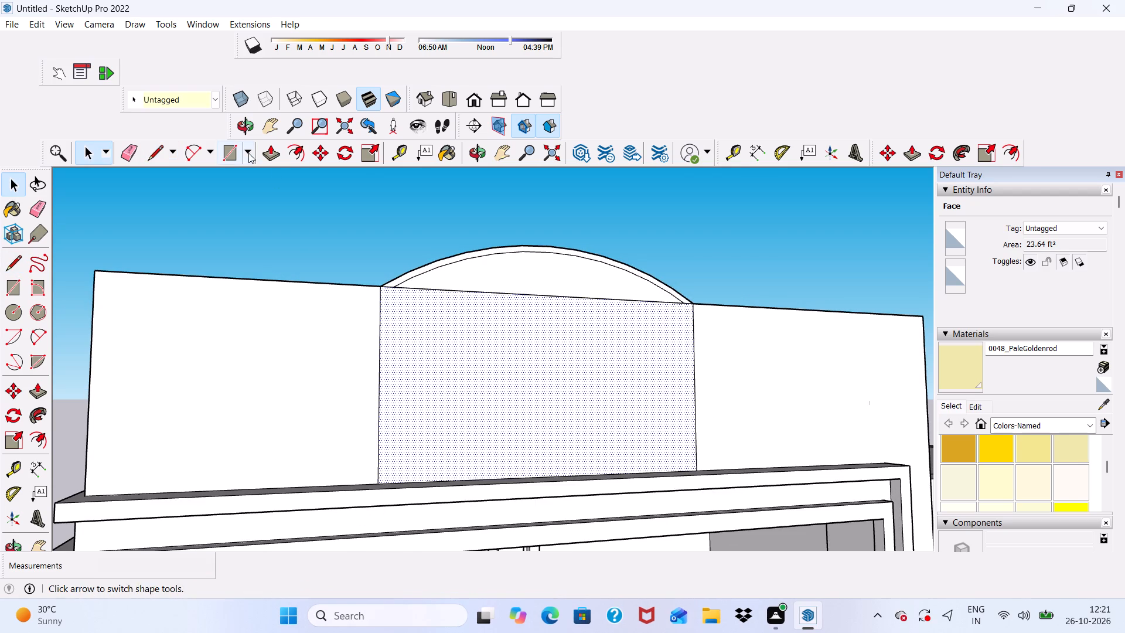
{"action": "left_click", "coordinate": [278, 142]}
{"action": "left_click", "coordinate": [429, 341]}
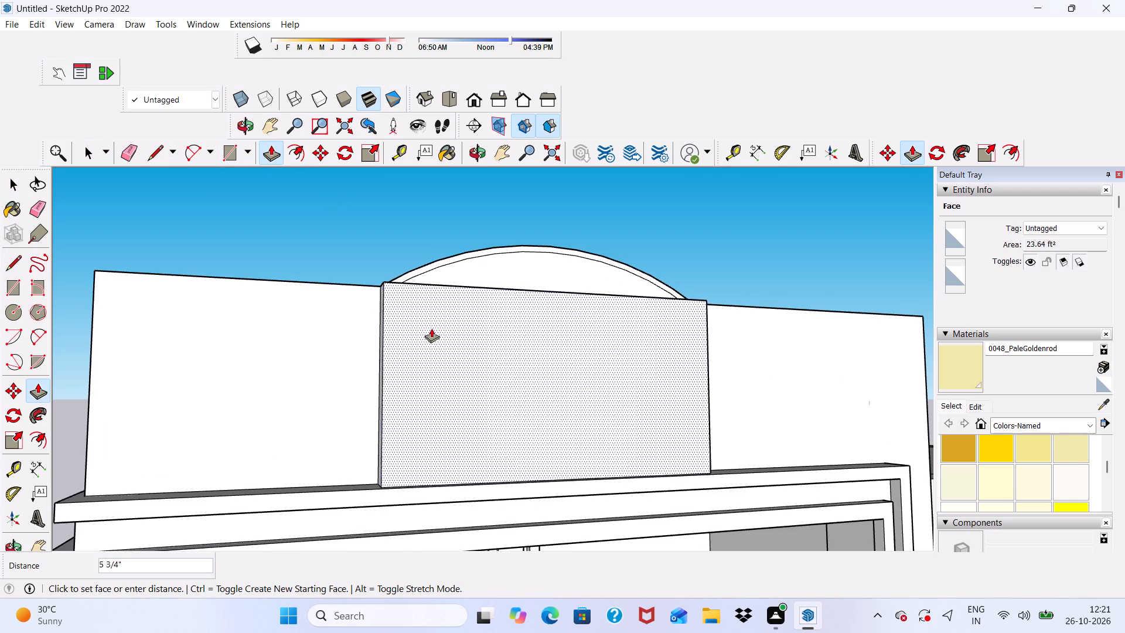
{"action": "key", "text": "3"}
{"action": "key", "text": "shift+quotedbl"}
{"action": "key", "text": "Return"}
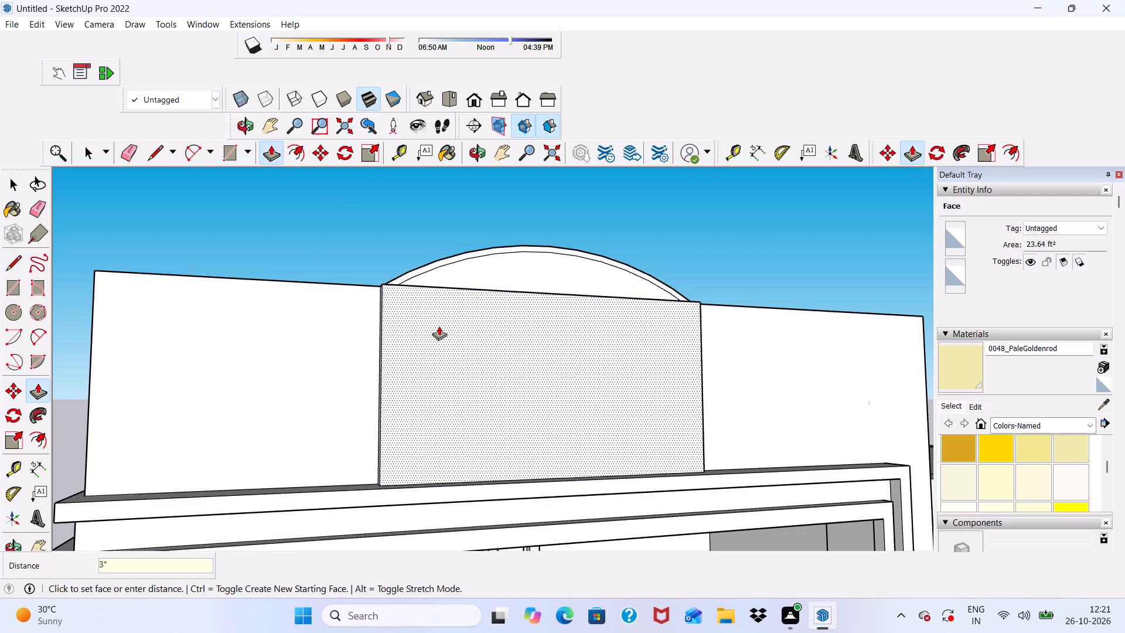
Pull the arch's inner face 3" outward, flush with the front of the panel below it.
{"action": "scroll", "coordinate": [466, 237], "scroll_direction": "up", "scroll_amount": 6}
{"action": "scroll", "coordinate": [472, 244], "scroll_direction": "down", "scroll_amount": 11}
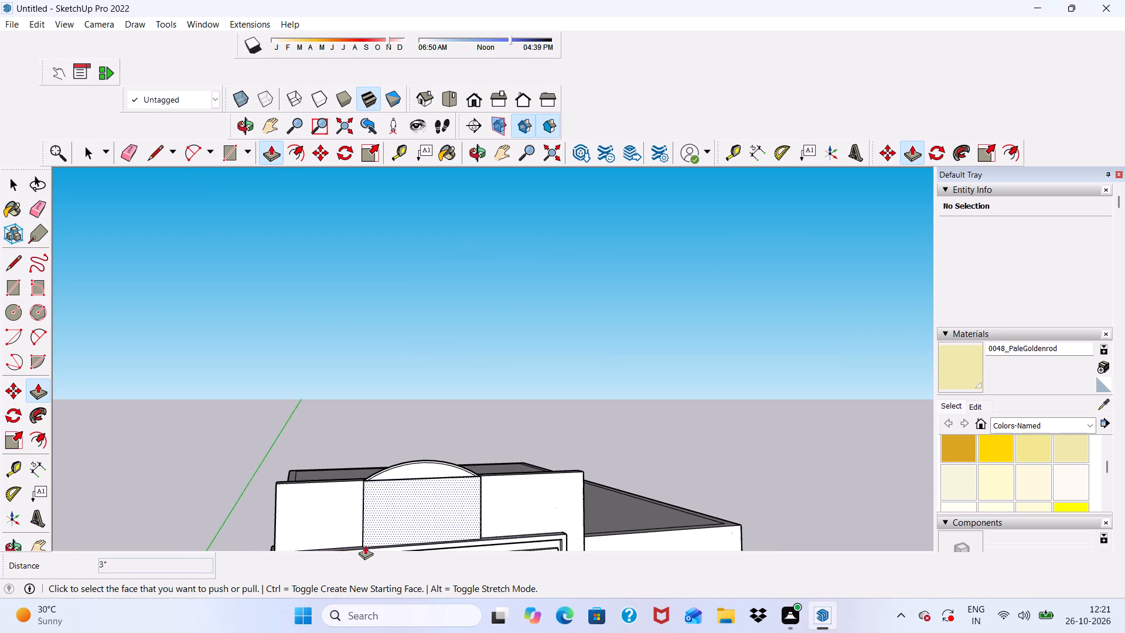
{"action": "middle_click_drag", "start_coordinate": [365, 545], "coordinate": [357, 584]}
{"action": "scroll", "coordinate": [439, 519], "scroll_direction": "up", "scroll_amount": 10}
{"action": "left_click", "coordinate": [399, 465]}
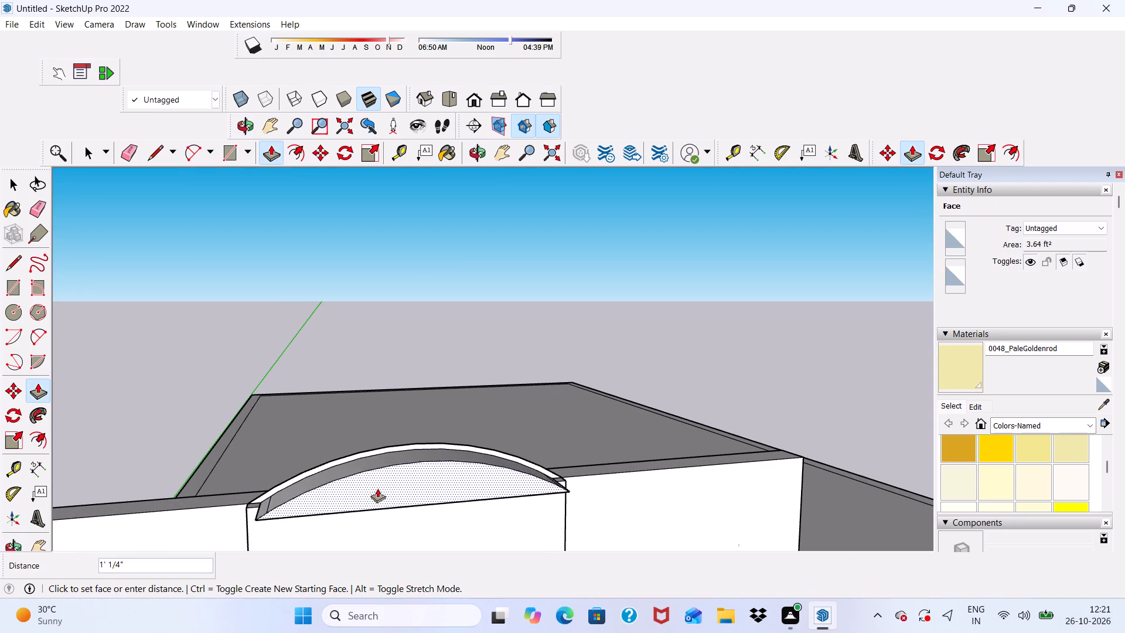
{"action": "left_click", "coordinate": [258, 512]}
{"action": "scroll", "coordinate": [258, 512], "scroll_direction": "up", "scroll_amount": 4}
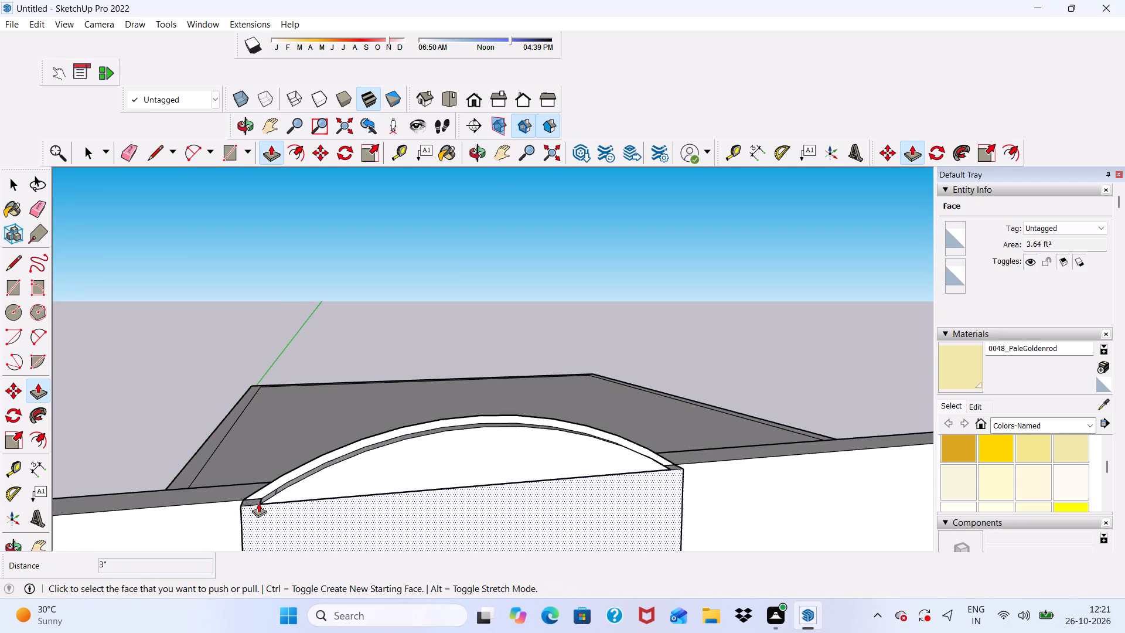
Pull the arch's curved border face outward, flush with the arch's inner face.
{"action": "scroll", "coordinate": [258, 503], "scroll_direction": "up", "scroll_amount": 2}
{"action": "scroll", "coordinate": [279, 498], "scroll_direction": "down", "scroll_amount": 1}
{"action": "middle_click_drag", "start_coordinate": [288, 502], "coordinate": [412, 522]}
{"action": "scroll", "coordinate": [337, 523], "scroll_direction": "up", "scroll_amount": 8}
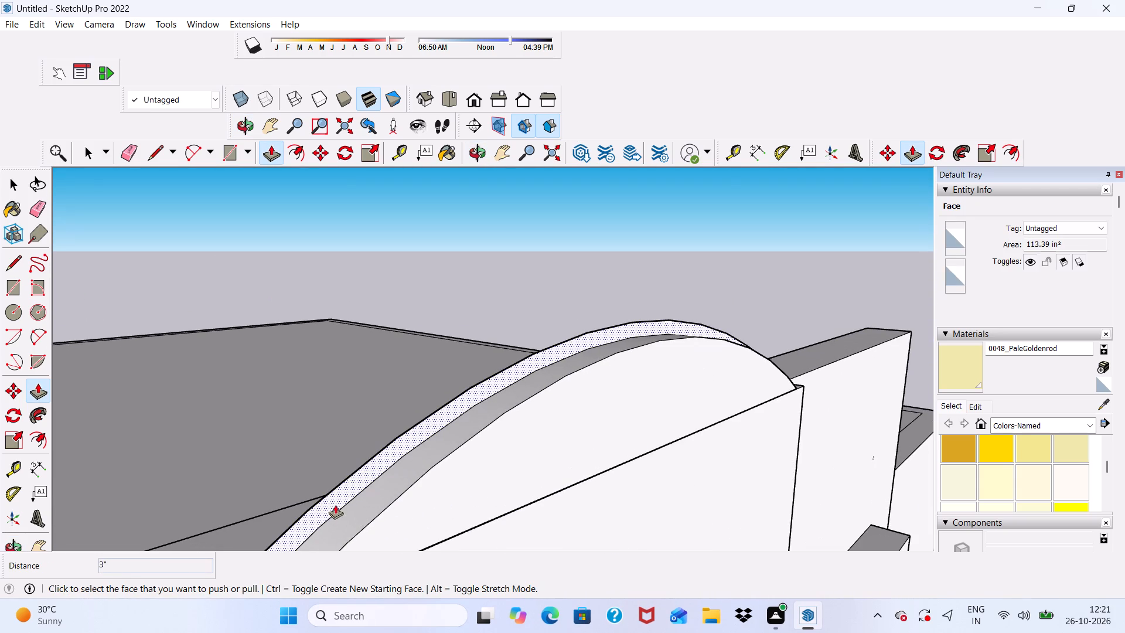
{"action": "left_click", "coordinate": [333, 500]}
{"action": "left_click", "coordinate": [471, 486]}
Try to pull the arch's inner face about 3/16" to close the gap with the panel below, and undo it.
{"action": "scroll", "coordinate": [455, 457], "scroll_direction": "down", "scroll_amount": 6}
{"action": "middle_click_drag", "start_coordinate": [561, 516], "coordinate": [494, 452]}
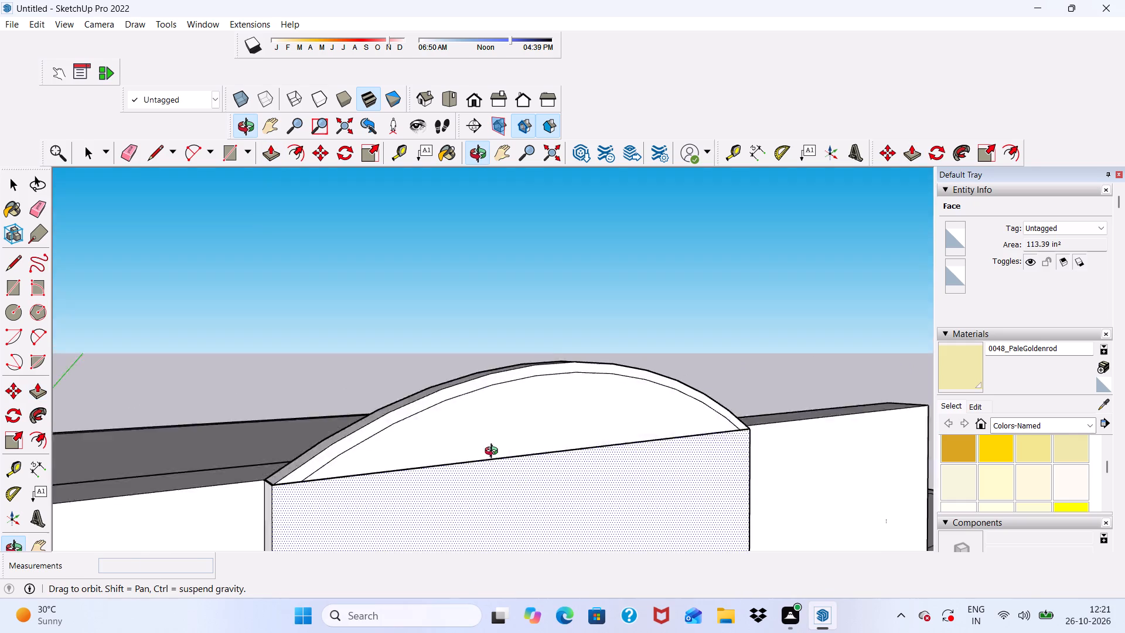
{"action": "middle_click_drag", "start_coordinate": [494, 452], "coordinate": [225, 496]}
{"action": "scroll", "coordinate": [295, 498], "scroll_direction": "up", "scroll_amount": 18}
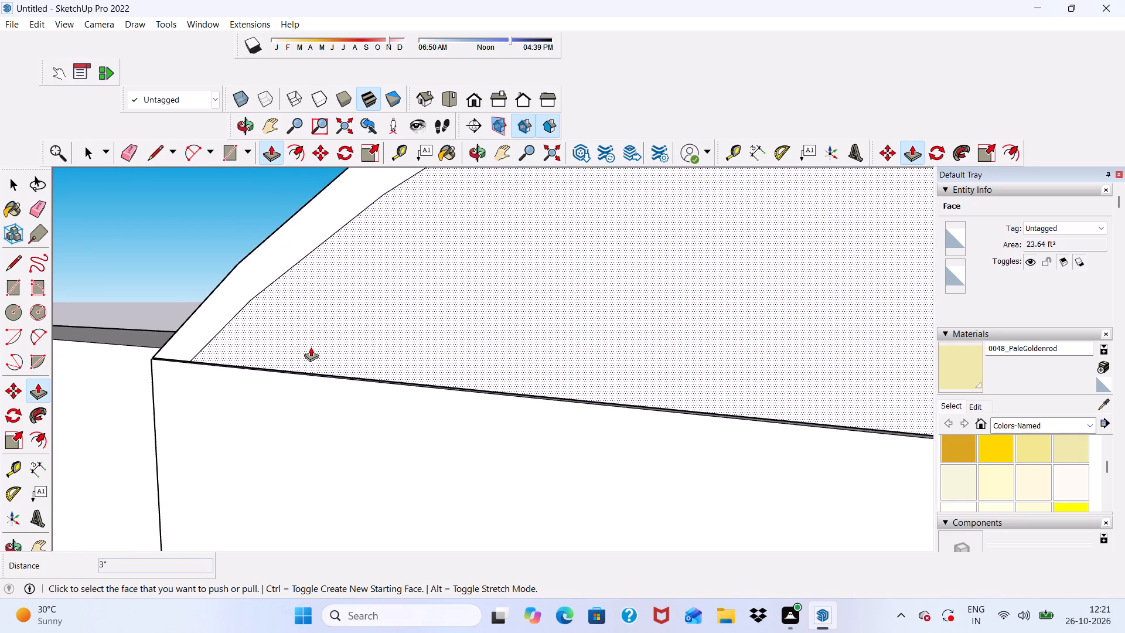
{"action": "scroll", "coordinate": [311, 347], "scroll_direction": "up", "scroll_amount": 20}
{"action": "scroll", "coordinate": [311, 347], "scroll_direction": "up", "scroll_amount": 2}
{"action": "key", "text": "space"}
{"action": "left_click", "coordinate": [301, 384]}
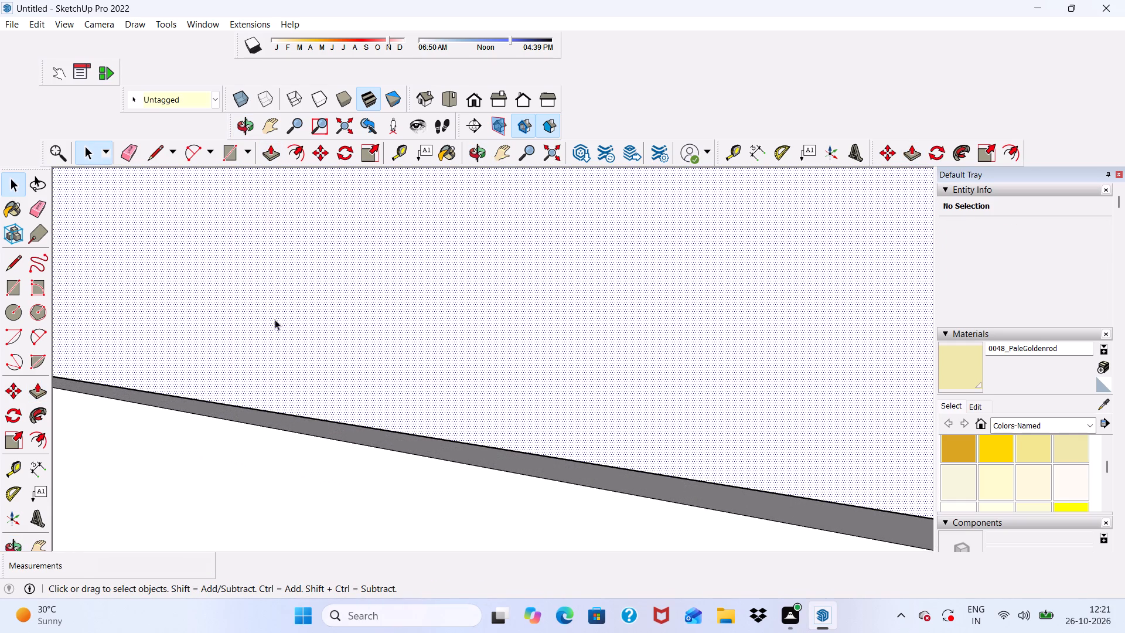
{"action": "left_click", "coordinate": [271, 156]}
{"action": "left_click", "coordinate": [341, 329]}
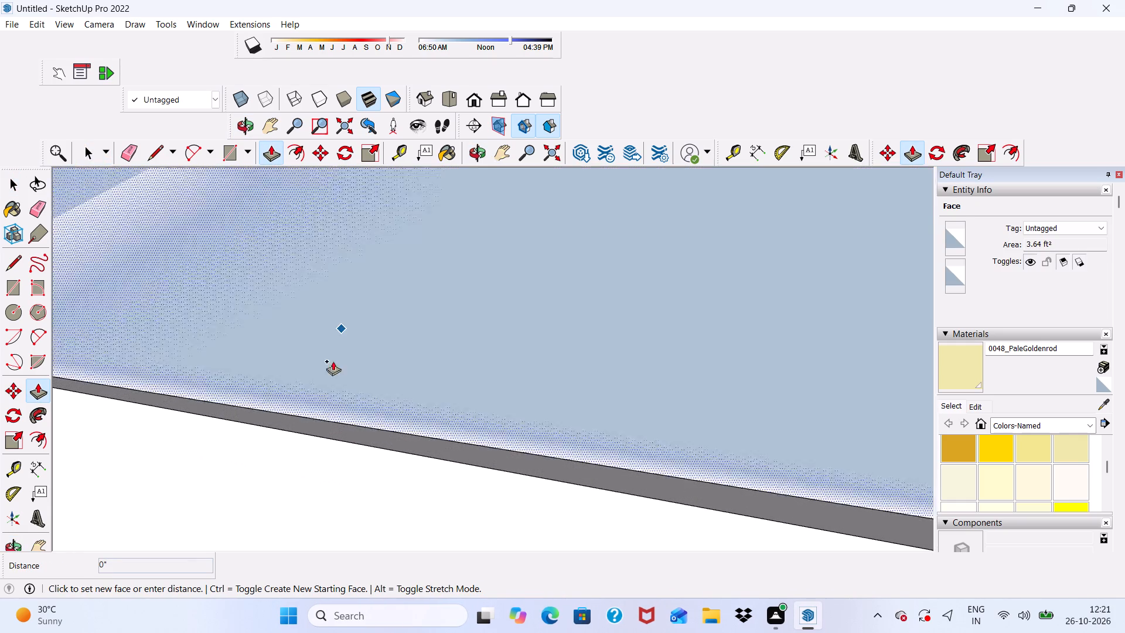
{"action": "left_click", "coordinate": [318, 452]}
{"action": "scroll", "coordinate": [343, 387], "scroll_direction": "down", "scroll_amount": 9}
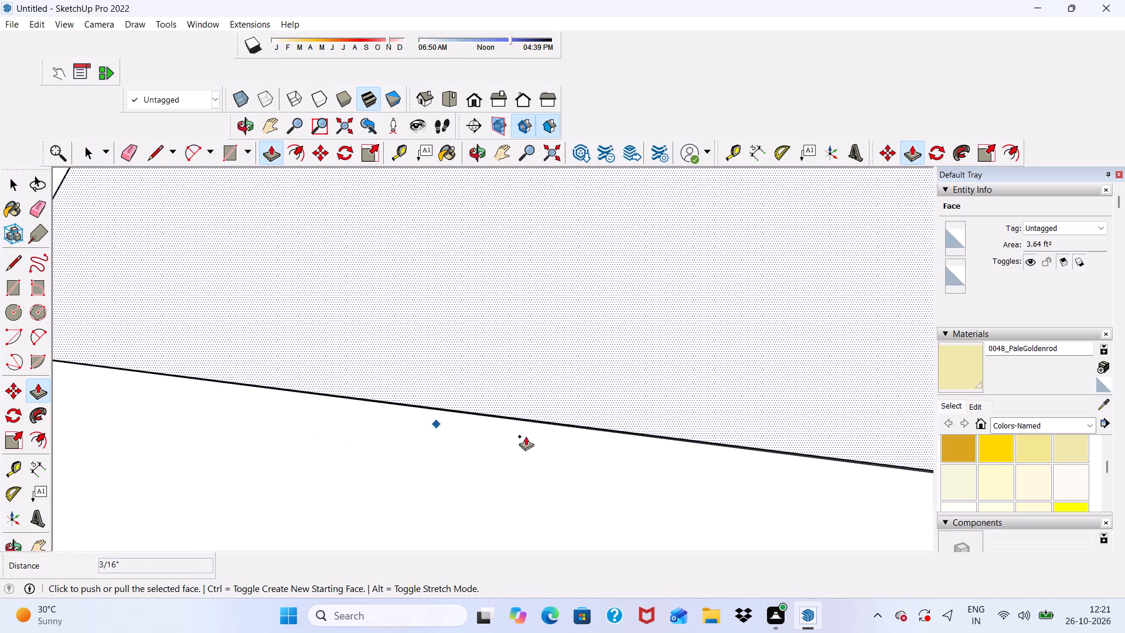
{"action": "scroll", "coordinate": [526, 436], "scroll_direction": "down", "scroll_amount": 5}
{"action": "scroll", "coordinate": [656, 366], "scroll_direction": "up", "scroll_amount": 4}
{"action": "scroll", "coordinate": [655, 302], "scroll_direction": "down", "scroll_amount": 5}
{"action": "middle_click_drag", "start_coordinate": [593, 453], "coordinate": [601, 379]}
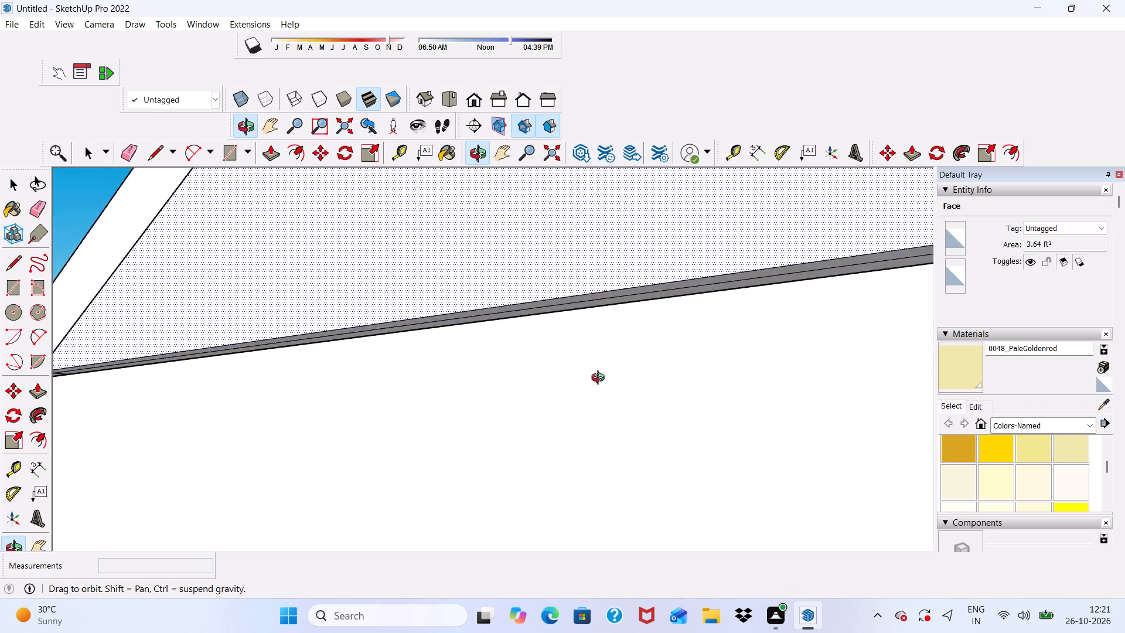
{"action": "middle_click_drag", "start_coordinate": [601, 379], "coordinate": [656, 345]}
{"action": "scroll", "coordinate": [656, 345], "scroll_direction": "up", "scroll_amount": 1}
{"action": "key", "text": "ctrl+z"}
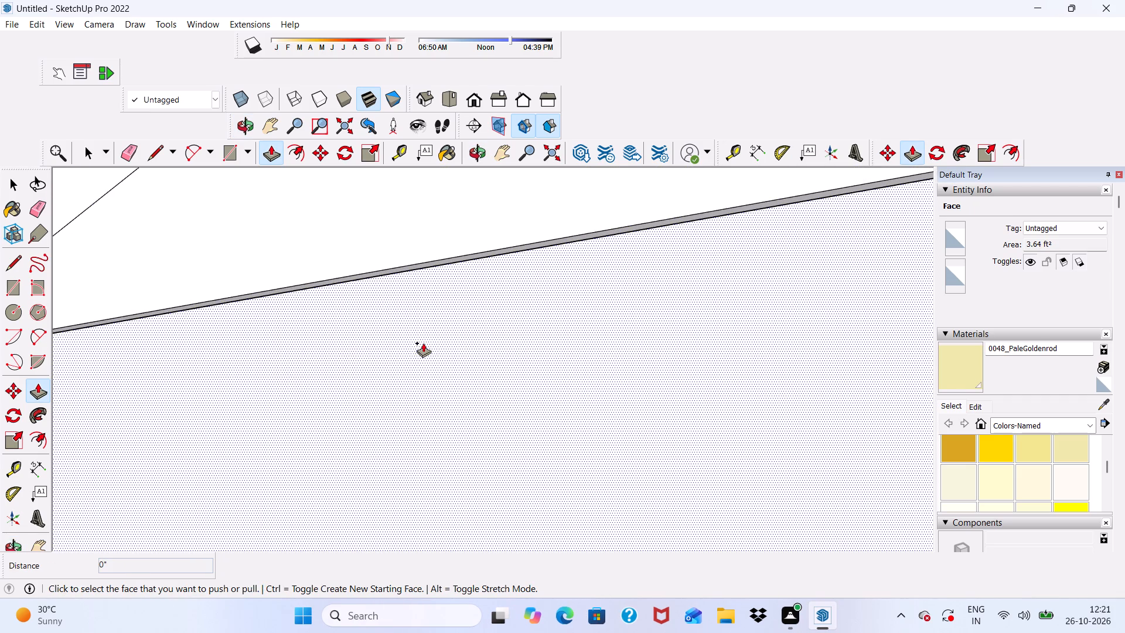
Push/Pull the panel beneath the arch about 1 13/16" to line it up with the arch's face.
{"action": "left_click", "coordinate": [278, 380]}
{"action": "scroll", "coordinate": [281, 314], "scroll_direction": "down", "scroll_amount": 1}
{"action": "middle_click_drag", "start_coordinate": [282, 315], "coordinate": [299, 443]}
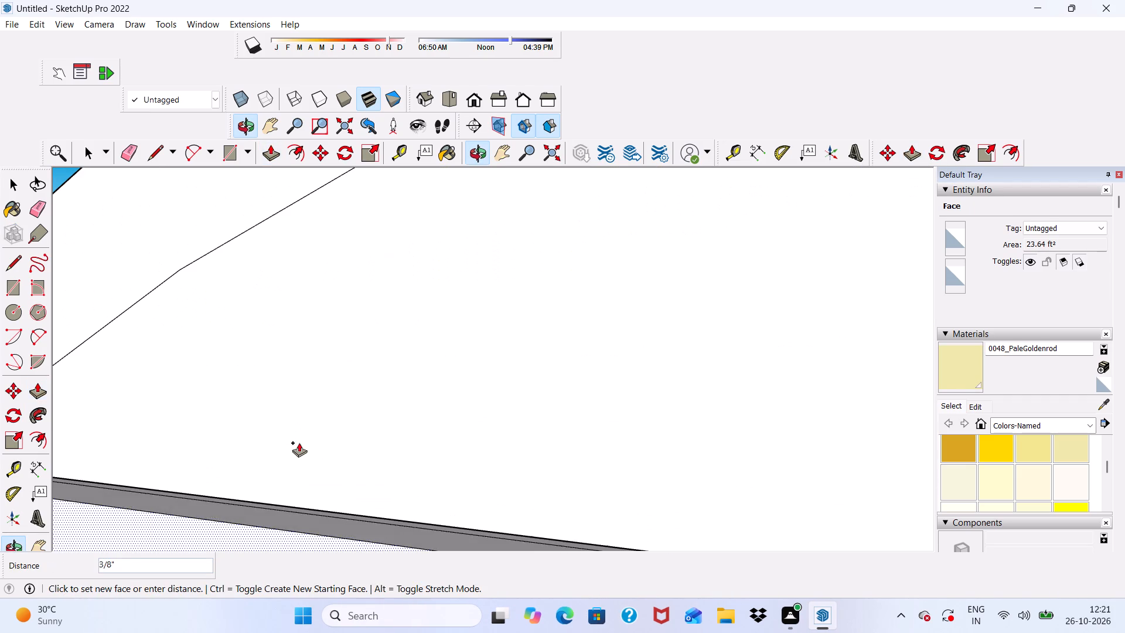
{"action": "left_click", "coordinate": [346, 416]}
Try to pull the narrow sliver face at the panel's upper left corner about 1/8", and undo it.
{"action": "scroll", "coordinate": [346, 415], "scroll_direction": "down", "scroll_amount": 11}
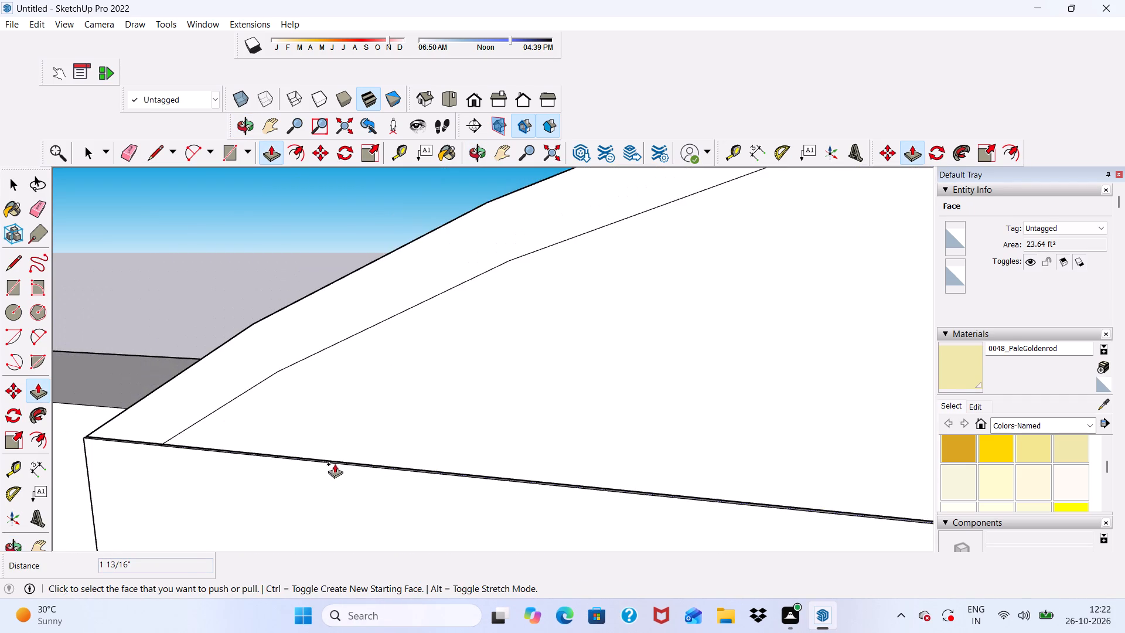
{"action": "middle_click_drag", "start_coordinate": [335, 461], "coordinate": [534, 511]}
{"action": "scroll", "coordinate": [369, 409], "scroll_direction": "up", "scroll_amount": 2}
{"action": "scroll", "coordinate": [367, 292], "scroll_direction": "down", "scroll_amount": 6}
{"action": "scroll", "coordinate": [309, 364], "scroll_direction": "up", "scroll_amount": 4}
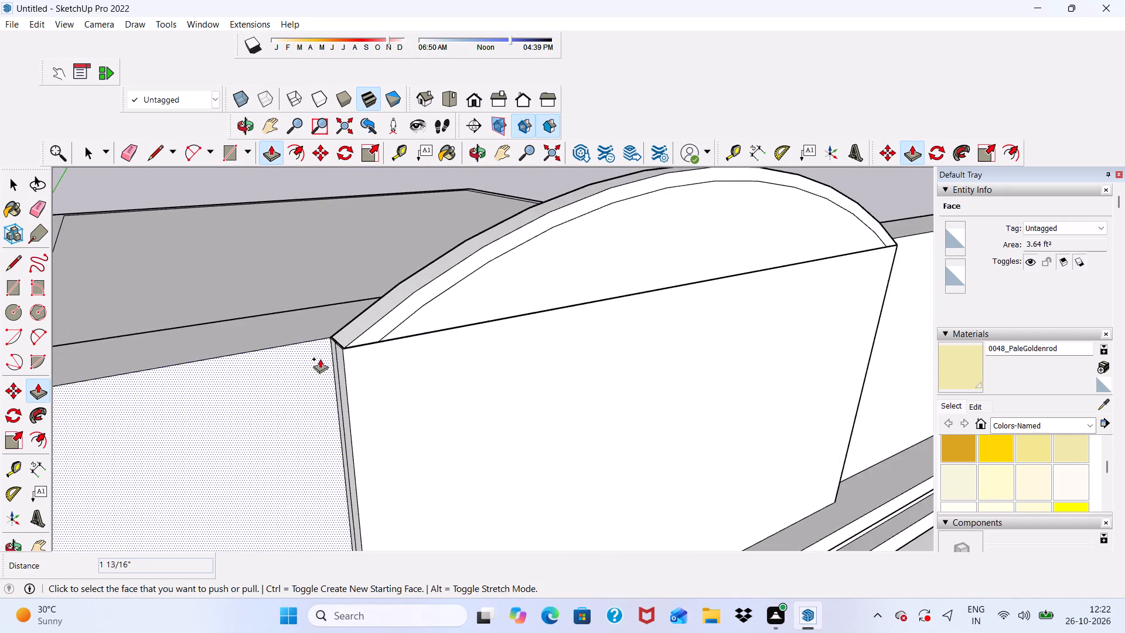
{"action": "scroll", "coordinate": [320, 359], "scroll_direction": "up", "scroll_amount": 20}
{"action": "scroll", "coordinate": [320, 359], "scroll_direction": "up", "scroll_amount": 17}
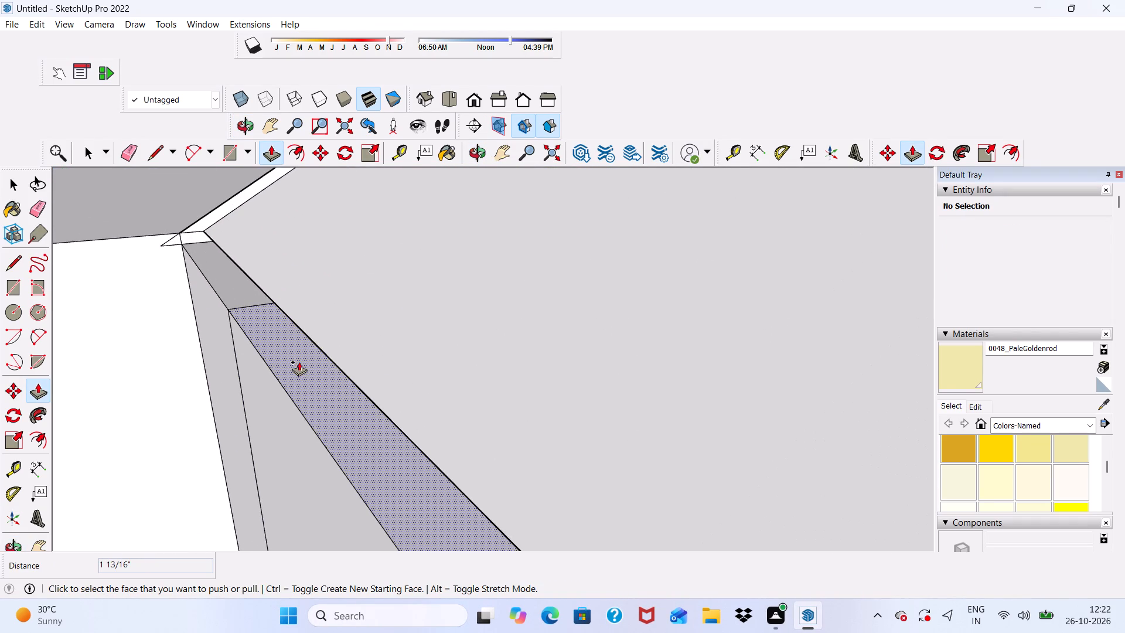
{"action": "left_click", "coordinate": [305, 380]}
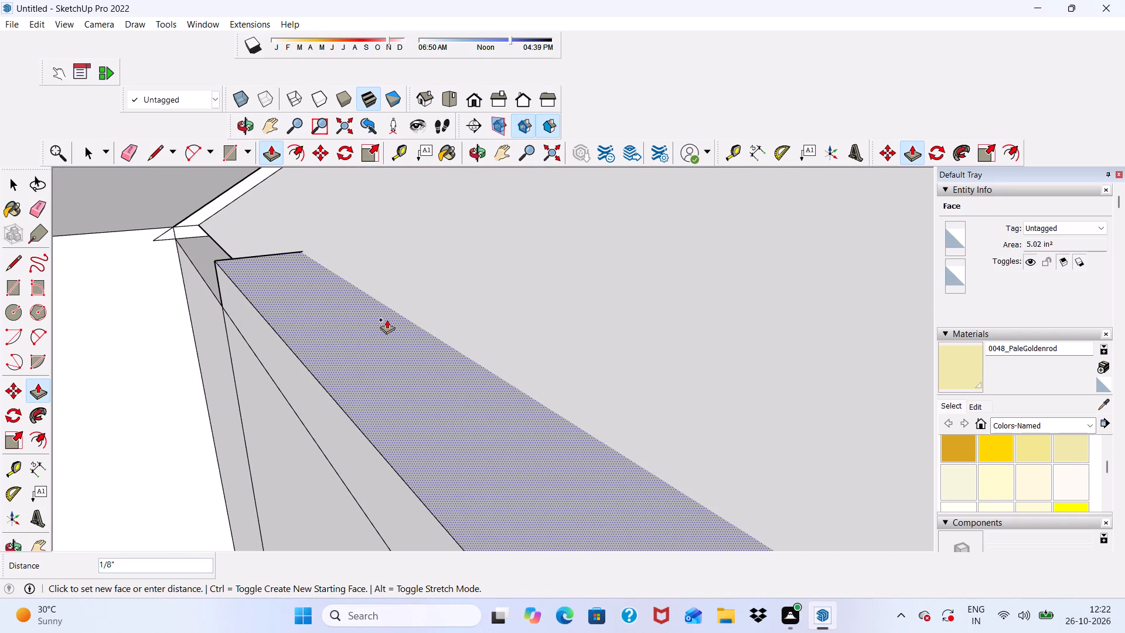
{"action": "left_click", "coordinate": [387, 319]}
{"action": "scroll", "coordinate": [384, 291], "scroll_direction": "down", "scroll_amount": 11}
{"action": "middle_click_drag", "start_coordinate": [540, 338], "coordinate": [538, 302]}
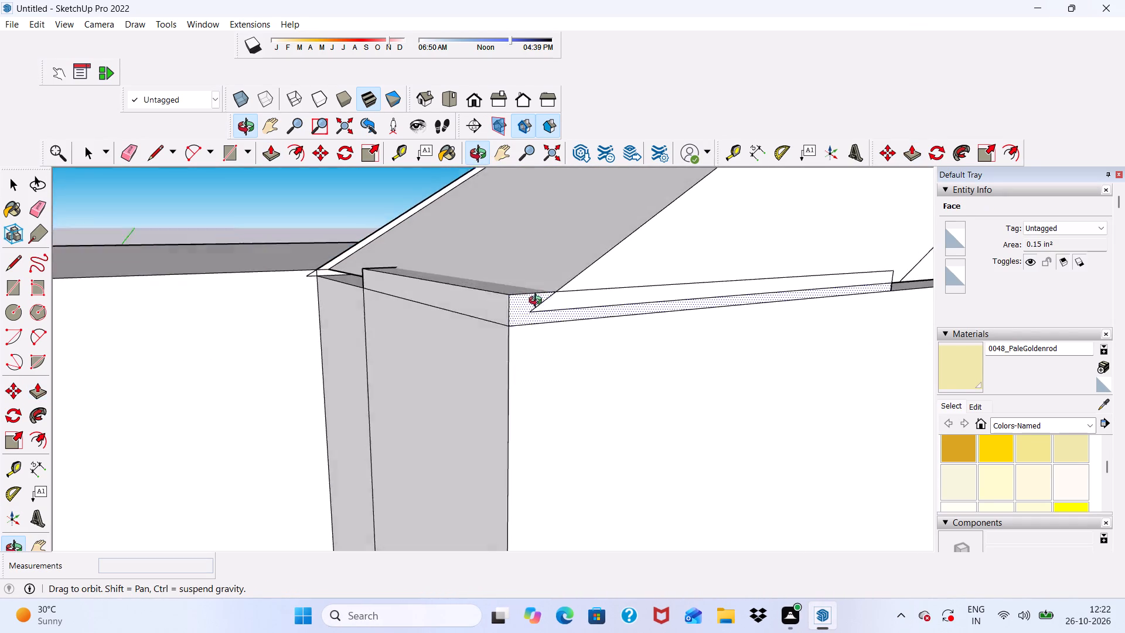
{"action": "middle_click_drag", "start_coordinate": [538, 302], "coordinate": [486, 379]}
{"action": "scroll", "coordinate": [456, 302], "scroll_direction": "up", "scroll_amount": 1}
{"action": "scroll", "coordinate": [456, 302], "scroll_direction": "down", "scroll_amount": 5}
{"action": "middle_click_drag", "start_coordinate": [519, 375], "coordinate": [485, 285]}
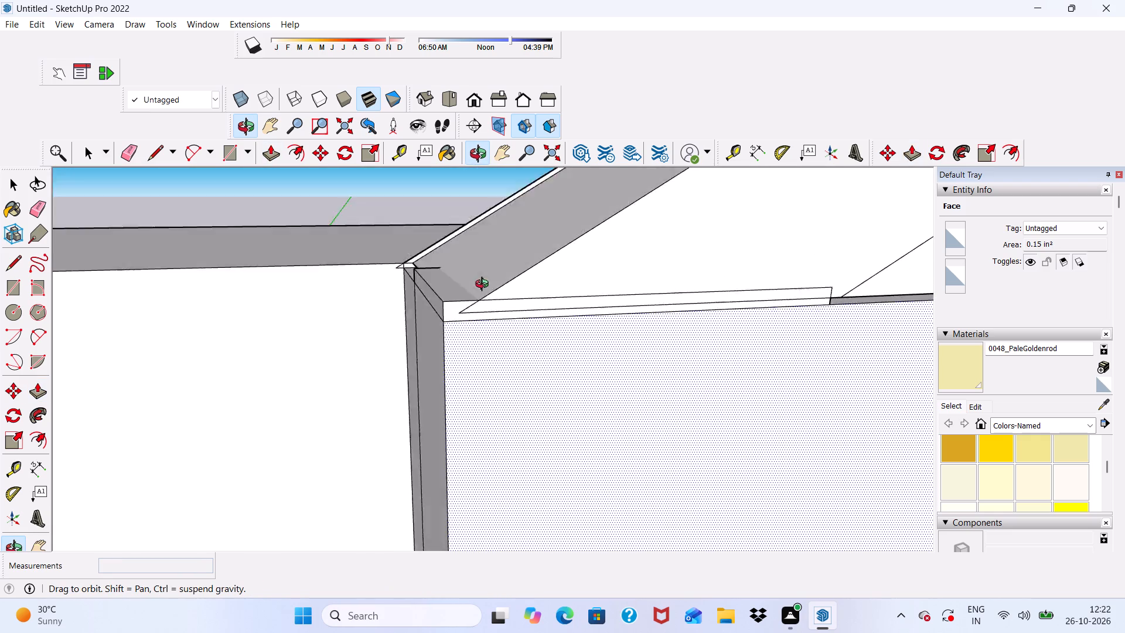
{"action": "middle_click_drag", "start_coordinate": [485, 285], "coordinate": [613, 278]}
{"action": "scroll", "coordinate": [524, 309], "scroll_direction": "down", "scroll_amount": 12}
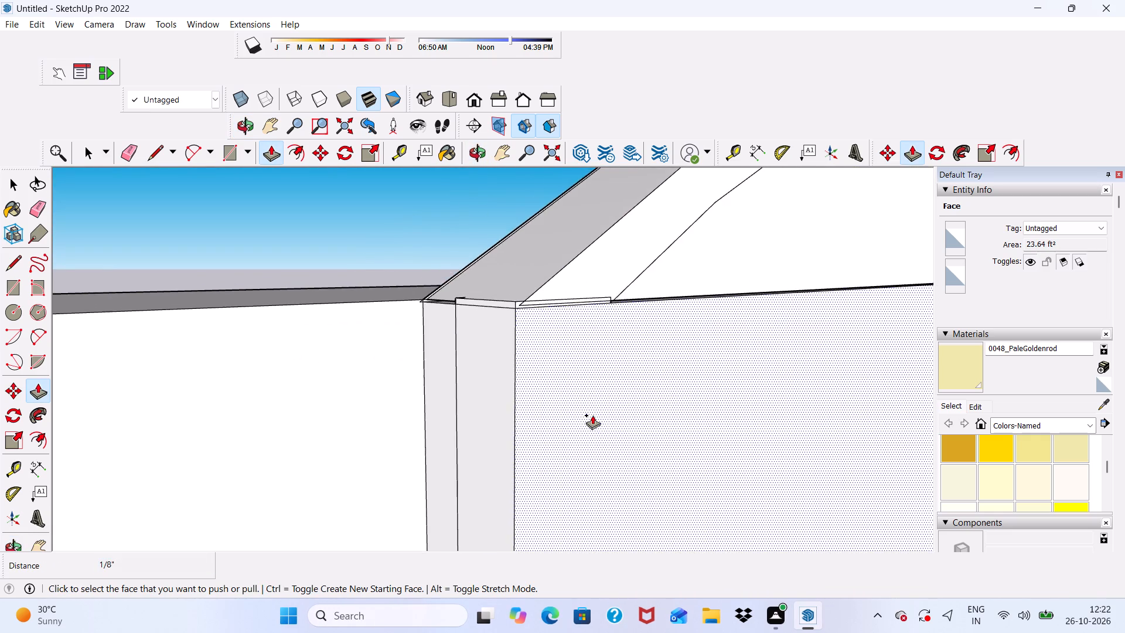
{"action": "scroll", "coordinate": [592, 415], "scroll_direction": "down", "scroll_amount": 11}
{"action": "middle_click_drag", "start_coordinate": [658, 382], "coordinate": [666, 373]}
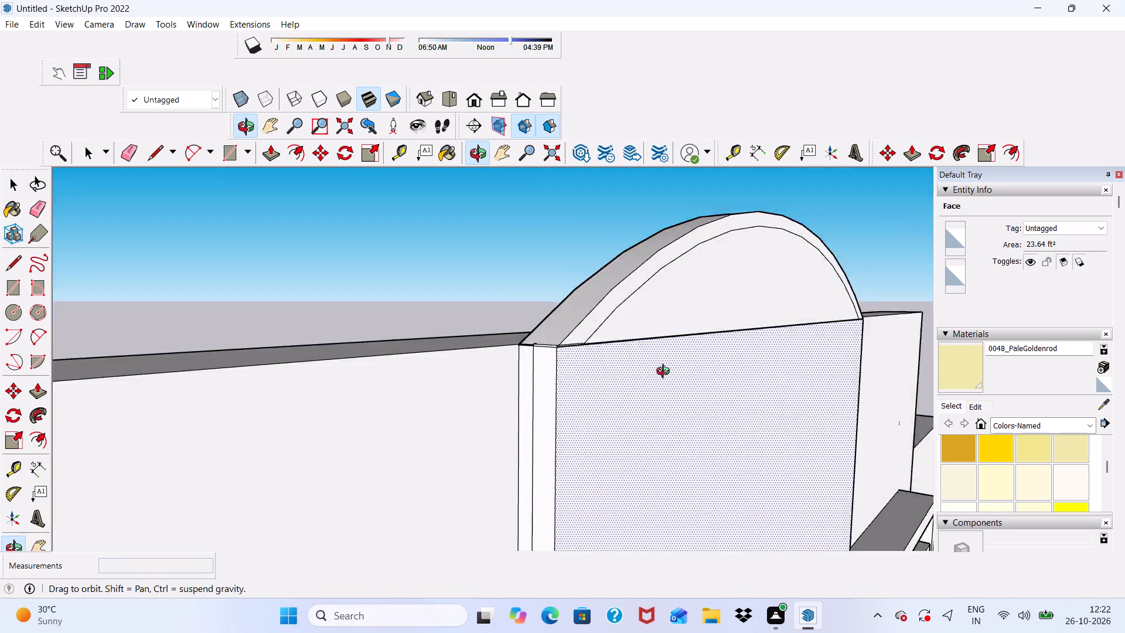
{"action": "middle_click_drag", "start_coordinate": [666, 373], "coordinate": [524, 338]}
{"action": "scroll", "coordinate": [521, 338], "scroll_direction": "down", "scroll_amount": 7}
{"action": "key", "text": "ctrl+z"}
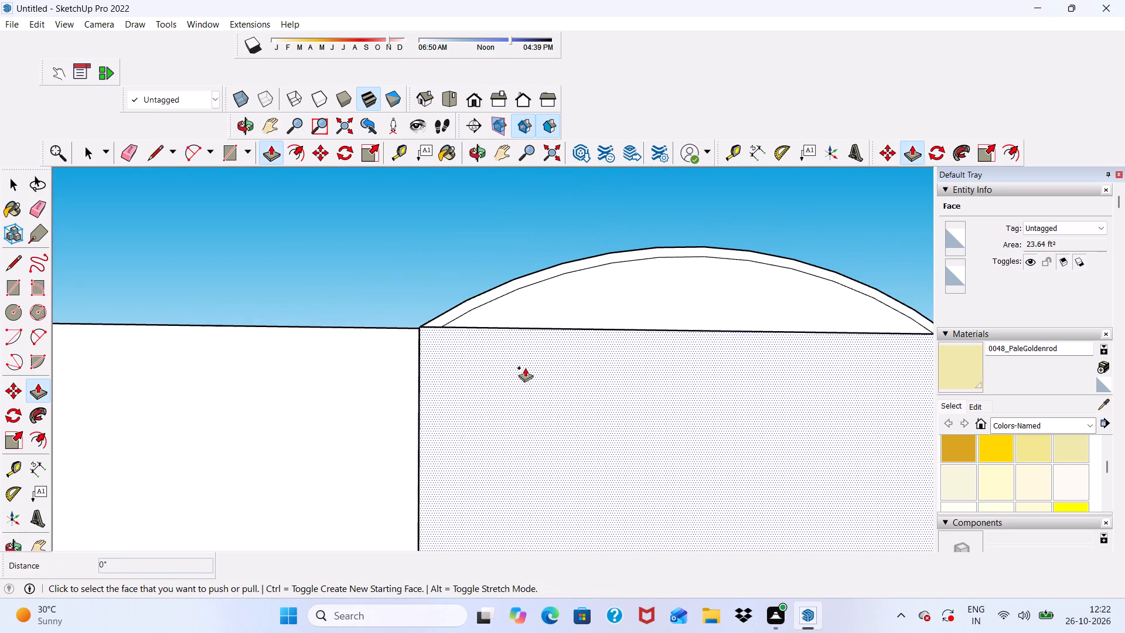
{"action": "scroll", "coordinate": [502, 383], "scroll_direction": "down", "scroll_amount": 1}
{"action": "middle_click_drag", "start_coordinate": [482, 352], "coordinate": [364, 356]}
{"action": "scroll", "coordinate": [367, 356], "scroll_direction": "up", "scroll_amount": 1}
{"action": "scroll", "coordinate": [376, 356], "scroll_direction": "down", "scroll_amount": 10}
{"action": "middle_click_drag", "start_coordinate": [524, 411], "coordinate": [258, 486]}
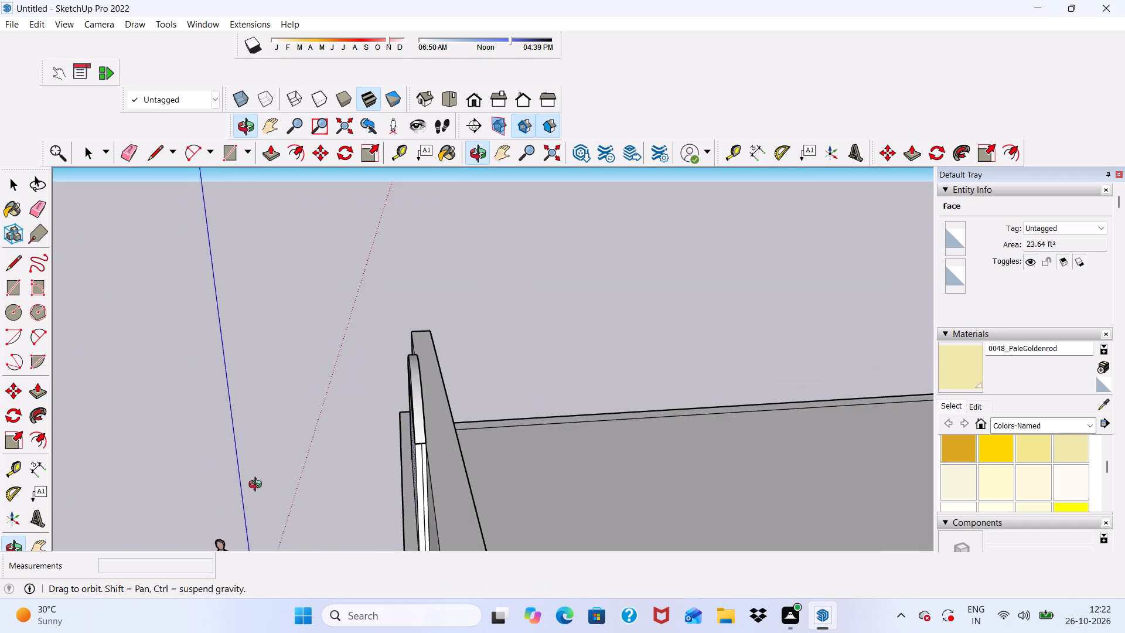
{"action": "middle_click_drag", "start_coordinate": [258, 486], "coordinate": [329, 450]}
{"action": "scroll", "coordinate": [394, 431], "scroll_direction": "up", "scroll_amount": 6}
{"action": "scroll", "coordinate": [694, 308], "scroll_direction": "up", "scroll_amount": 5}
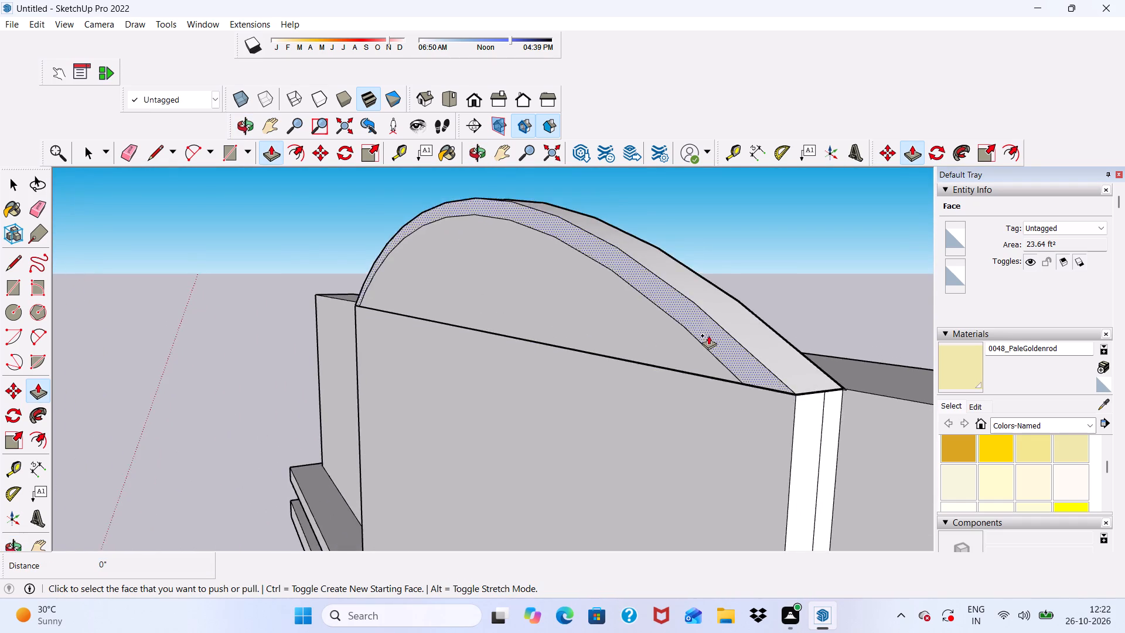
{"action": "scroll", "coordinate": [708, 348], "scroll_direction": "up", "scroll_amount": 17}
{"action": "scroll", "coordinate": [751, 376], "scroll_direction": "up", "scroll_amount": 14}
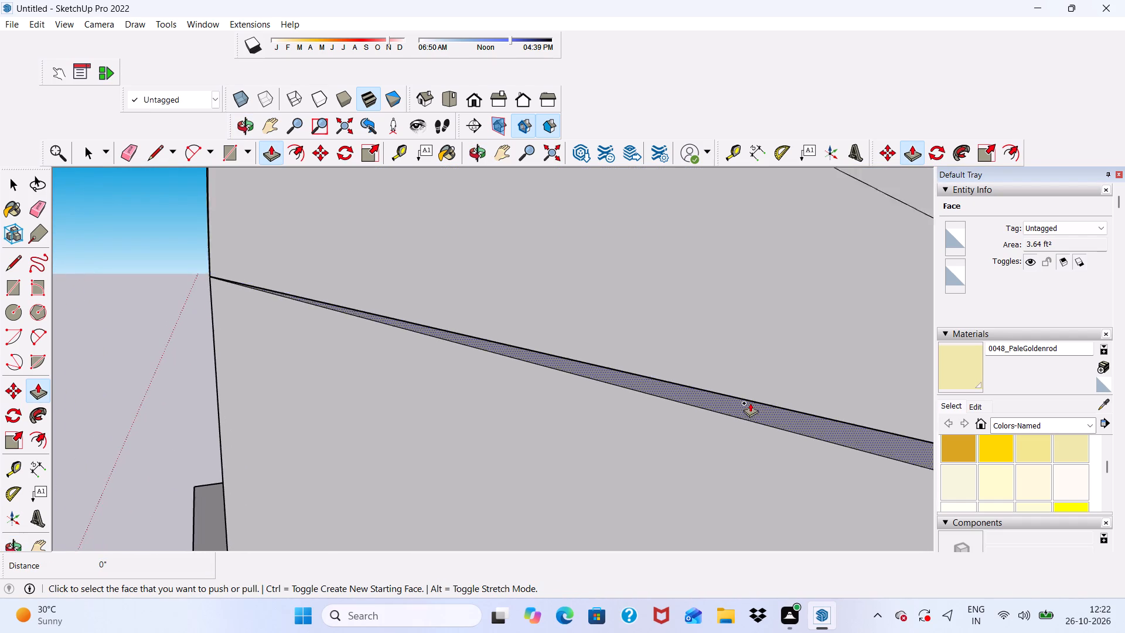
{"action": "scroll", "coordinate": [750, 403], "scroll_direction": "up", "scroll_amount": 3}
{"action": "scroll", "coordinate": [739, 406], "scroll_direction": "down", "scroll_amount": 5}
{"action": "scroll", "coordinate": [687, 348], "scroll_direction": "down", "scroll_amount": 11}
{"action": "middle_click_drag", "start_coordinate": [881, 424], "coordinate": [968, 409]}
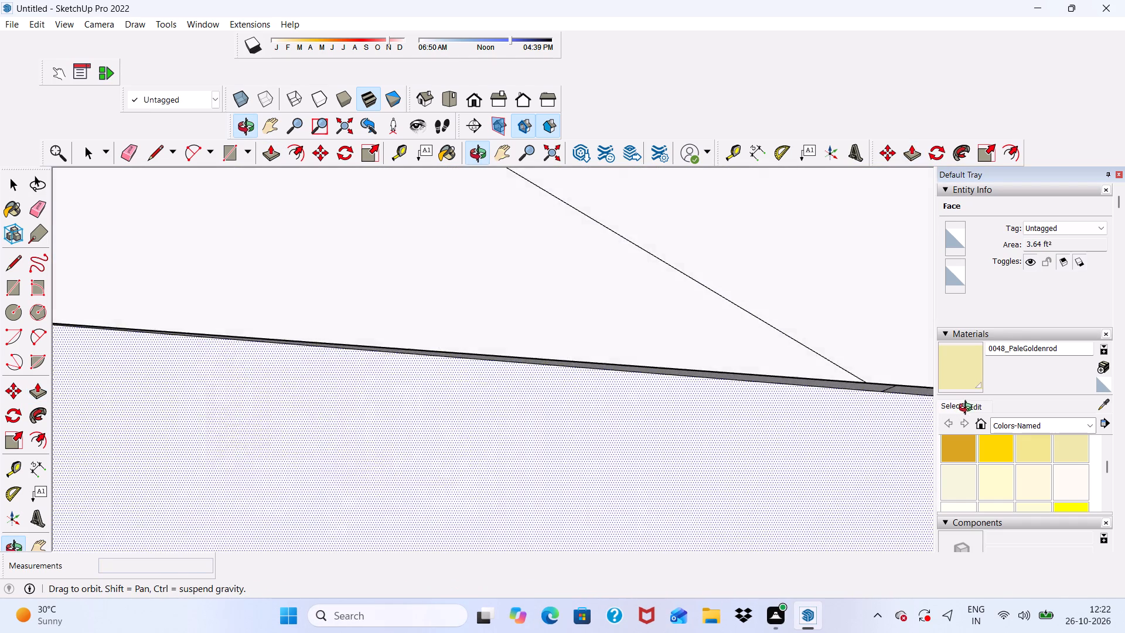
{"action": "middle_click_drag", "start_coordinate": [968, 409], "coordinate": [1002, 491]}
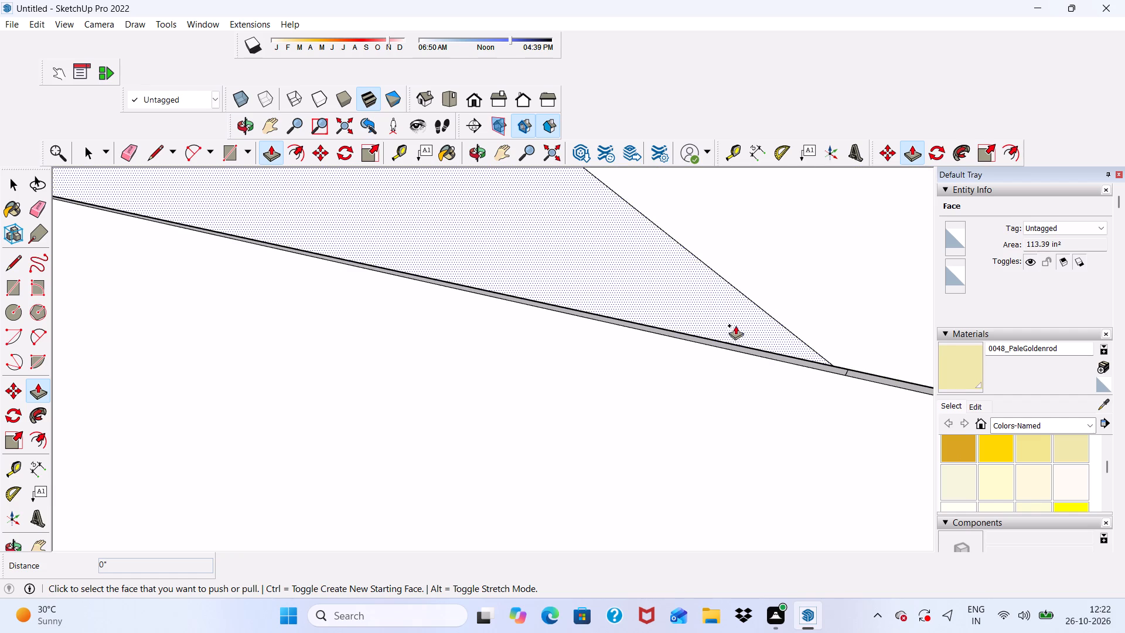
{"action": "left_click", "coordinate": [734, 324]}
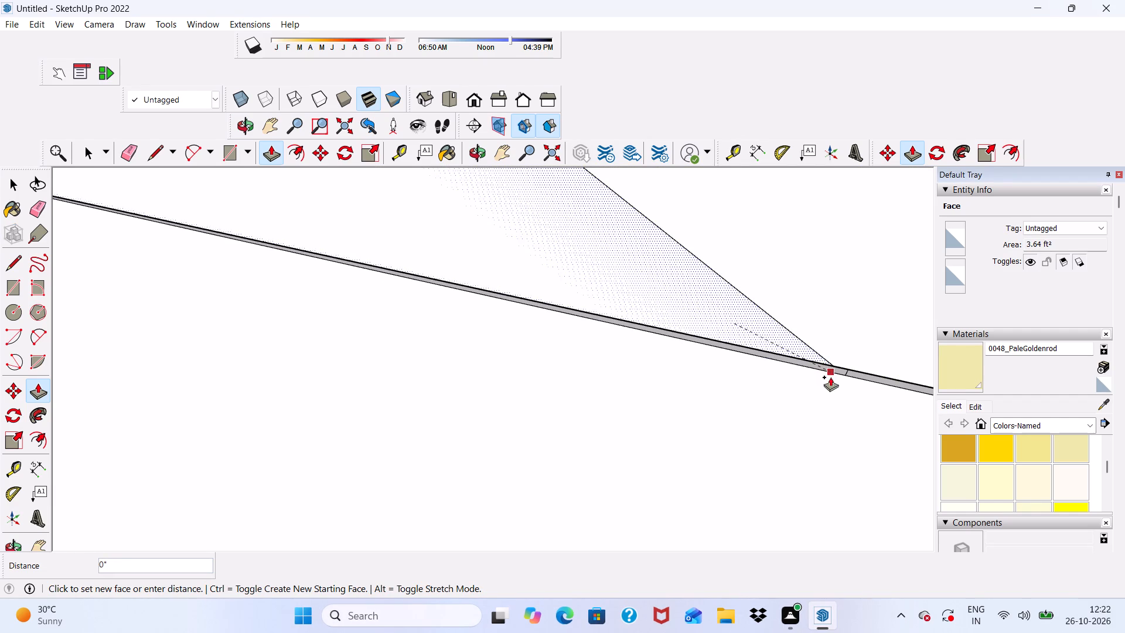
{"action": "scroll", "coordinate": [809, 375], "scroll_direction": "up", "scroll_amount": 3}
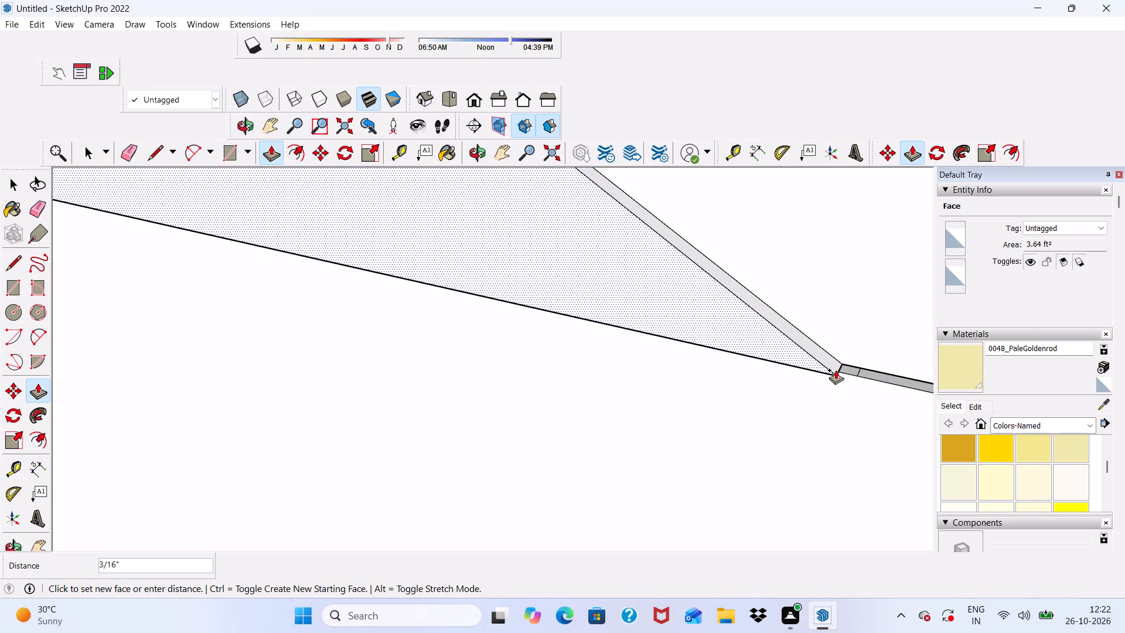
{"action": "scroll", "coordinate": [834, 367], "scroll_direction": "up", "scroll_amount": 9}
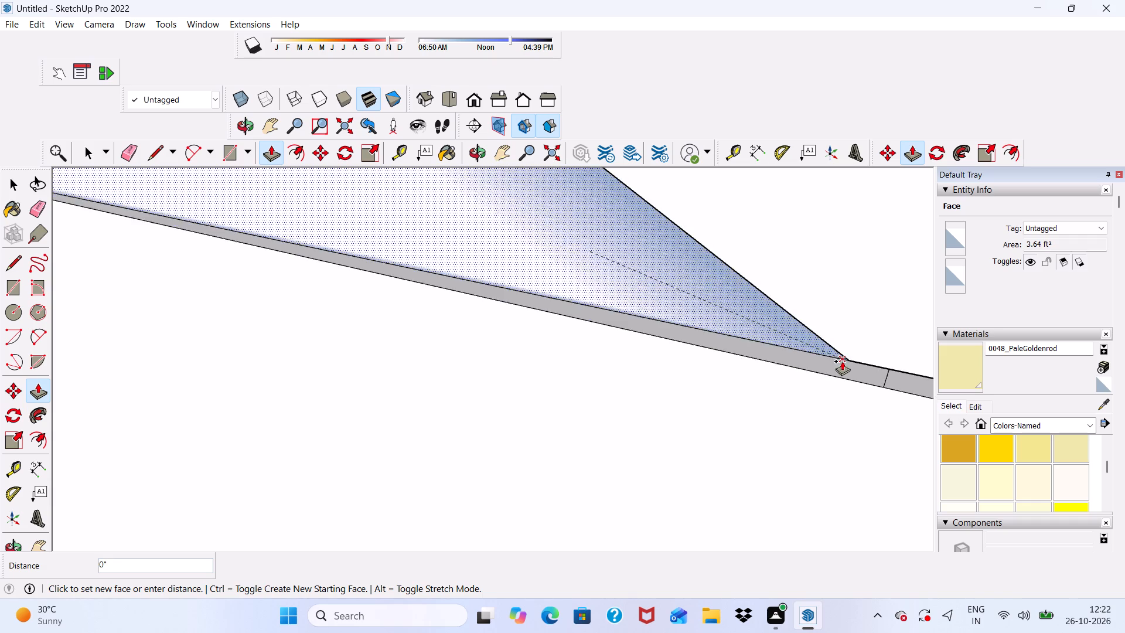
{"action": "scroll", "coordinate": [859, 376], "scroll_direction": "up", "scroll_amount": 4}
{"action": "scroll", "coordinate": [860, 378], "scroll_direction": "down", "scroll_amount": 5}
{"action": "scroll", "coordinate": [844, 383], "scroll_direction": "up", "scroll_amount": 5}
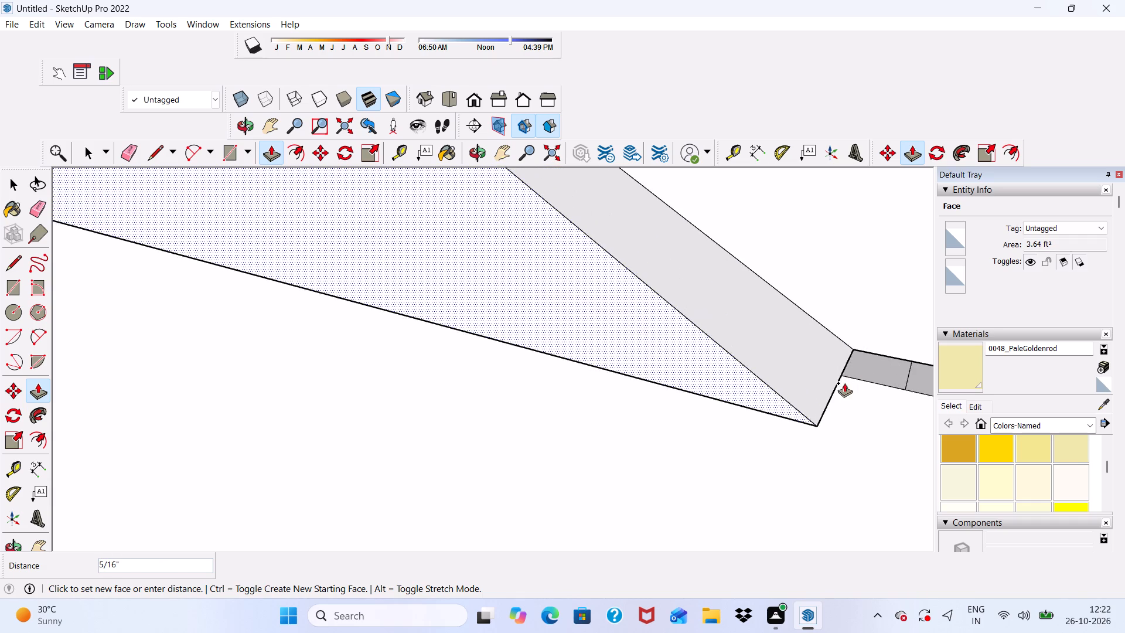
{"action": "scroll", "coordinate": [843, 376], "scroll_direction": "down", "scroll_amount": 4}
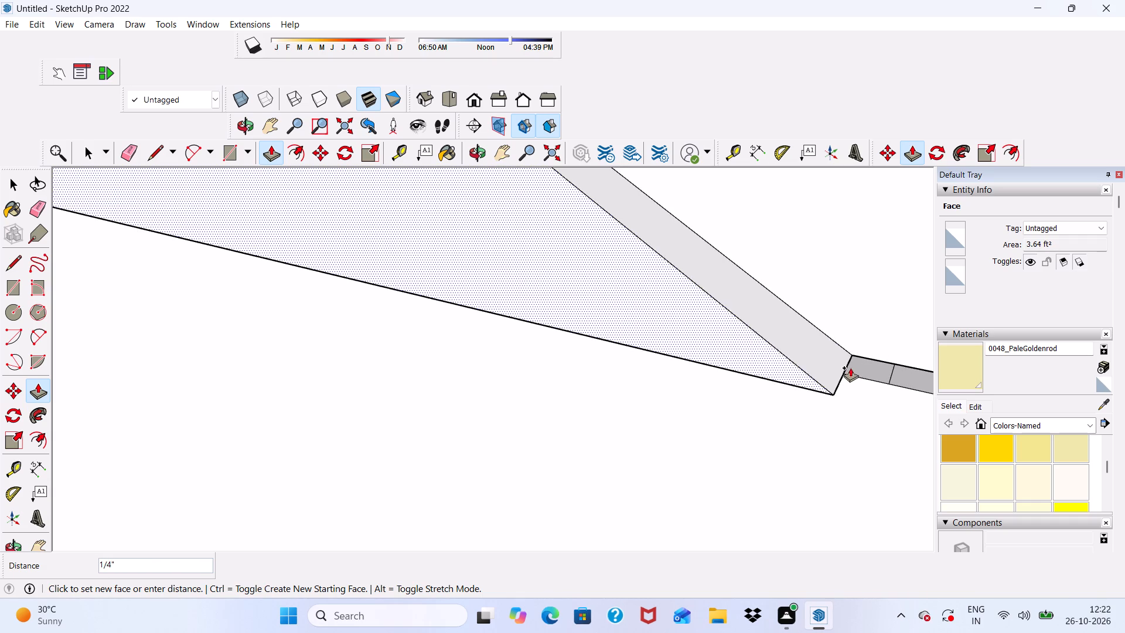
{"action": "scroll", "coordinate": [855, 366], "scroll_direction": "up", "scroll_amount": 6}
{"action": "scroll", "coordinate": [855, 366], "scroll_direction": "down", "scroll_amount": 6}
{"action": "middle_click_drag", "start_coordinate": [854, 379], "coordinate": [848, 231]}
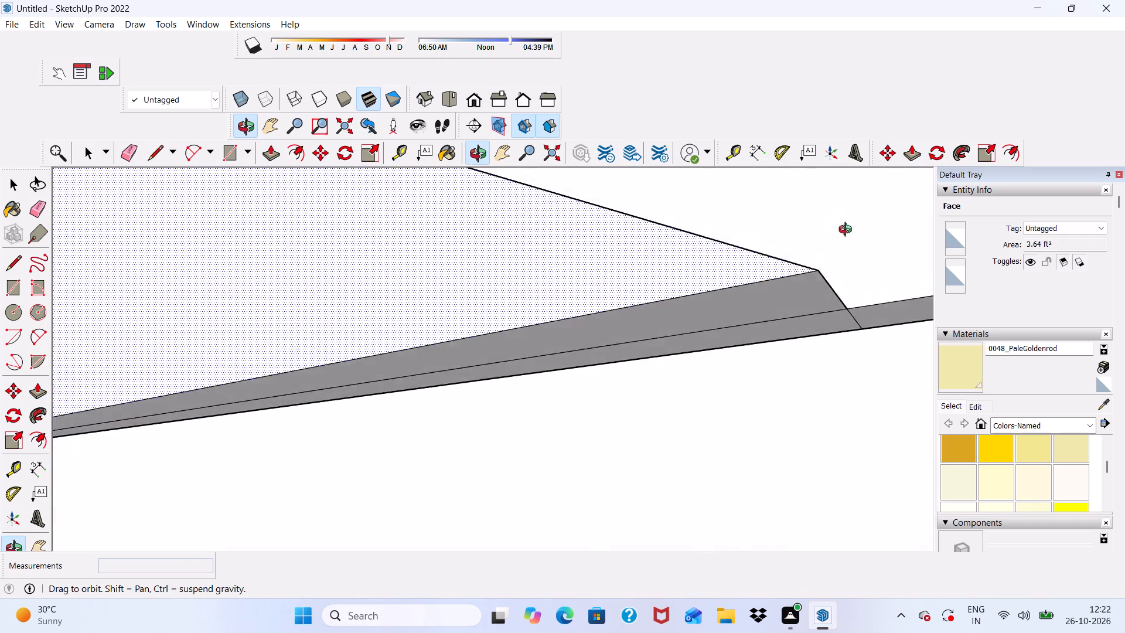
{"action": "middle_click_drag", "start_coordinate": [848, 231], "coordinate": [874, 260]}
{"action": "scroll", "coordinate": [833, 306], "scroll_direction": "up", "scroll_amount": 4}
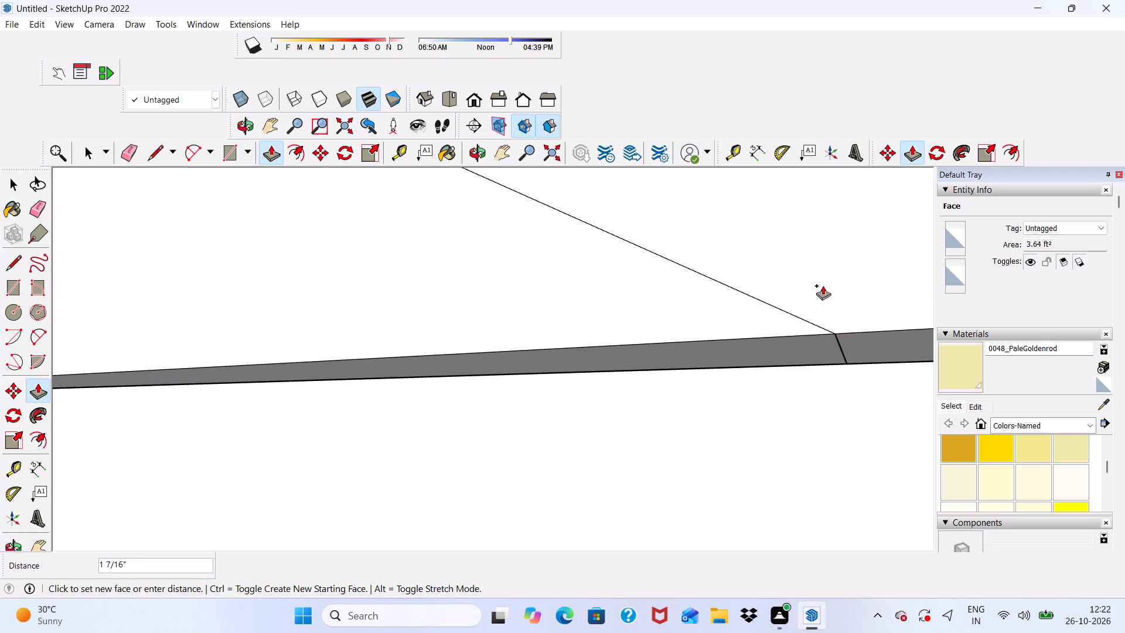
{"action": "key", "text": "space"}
Examine the seam between the arch and the panel beneath it, close up and from the front.
{"action": "scroll", "coordinate": [827, 294], "scroll_direction": "down", "scroll_amount": 9}
{"action": "middle_click_drag", "start_coordinate": [768, 370], "coordinate": [918, 369]}
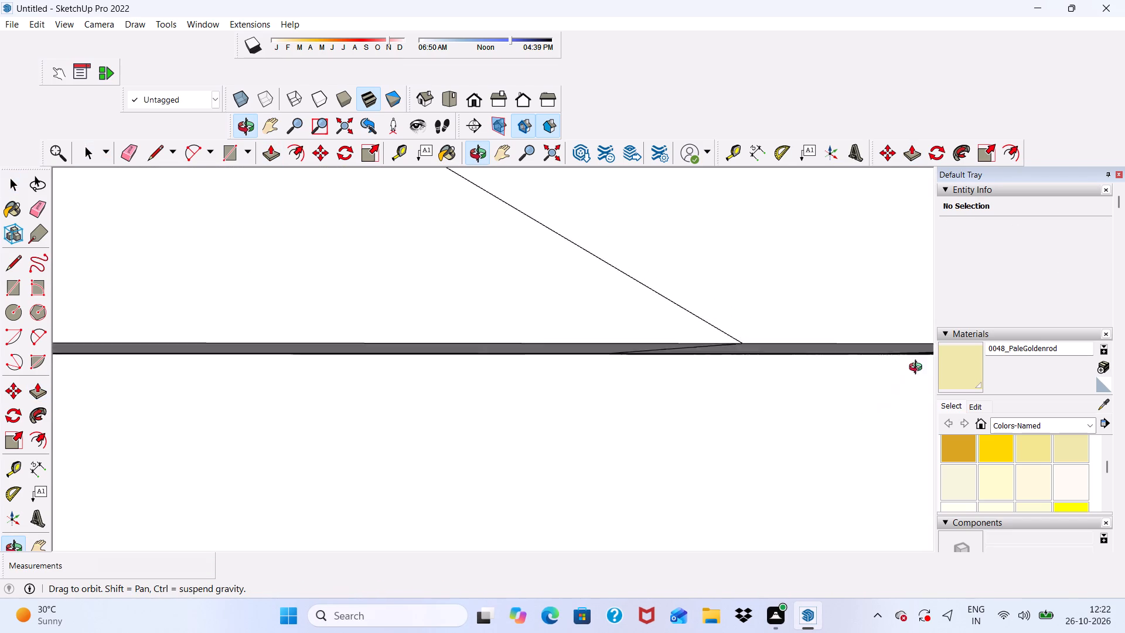
{"action": "middle_click_drag", "start_coordinate": [918, 369], "coordinate": [860, 264]}
{"action": "scroll", "coordinate": [515, 325], "scroll_direction": "down", "scroll_amount": 10}
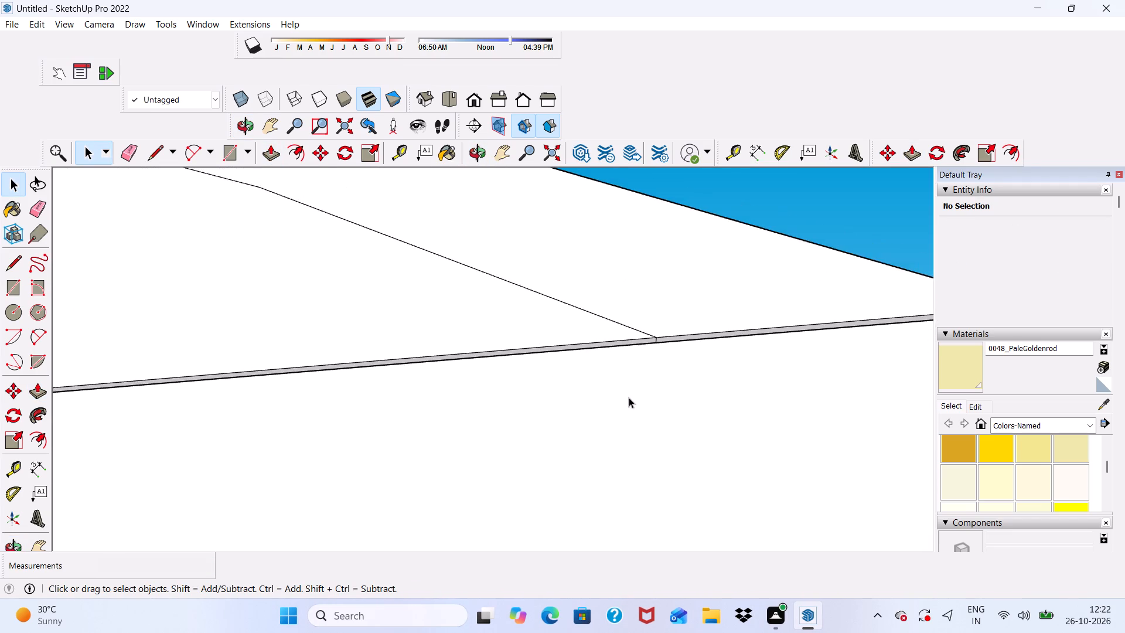
{"action": "scroll", "coordinate": [629, 397], "scroll_direction": "down", "scroll_amount": 10}
{"action": "middle_click_drag", "start_coordinate": [711, 465], "coordinate": [616, 492]}
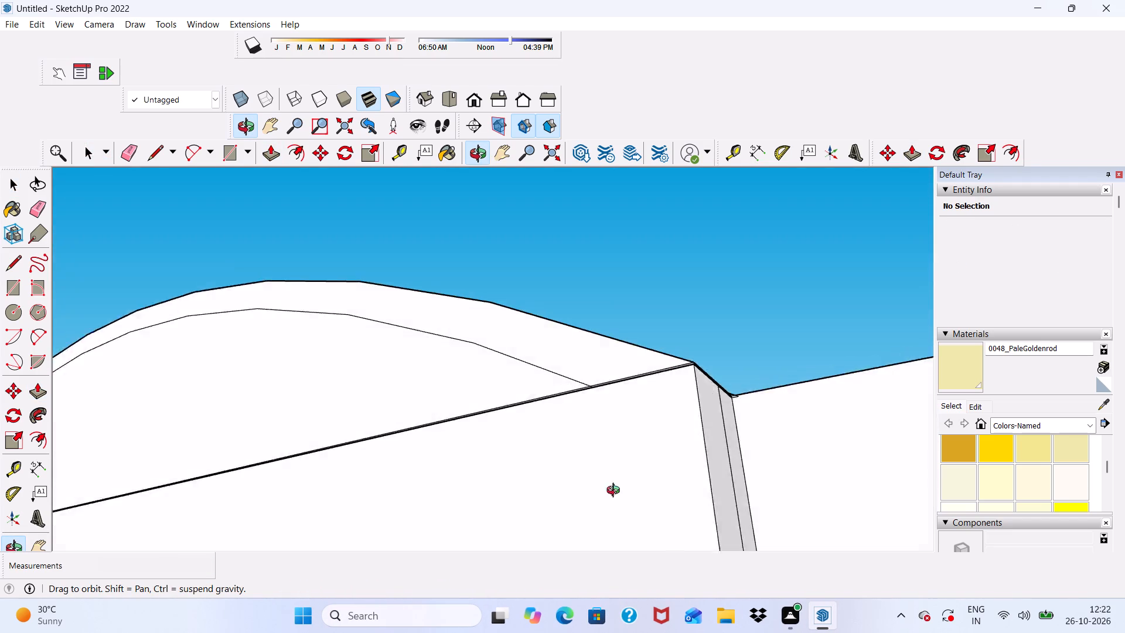
{"action": "middle_click_drag", "start_coordinate": [616, 492], "coordinate": [674, 502]}
{"action": "scroll", "coordinate": [561, 358], "scroll_direction": "up", "scroll_amount": 4}
{"action": "scroll", "coordinate": [561, 358], "scroll_direction": "down", "scroll_amount": 5}
{"action": "middle_click_drag", "start_coordinate": [591, 411], "coordinate": [531, 492]}
{"action": "scroll", "coordinate": [531, 474], "scroll_direction": "up", "scroll_amount": 1}
{"action": "scroll", "coordinate": [531, 463], "scroll_direction": "down", "scroll_amount": 5}
{"action": "scroll", "coordinate": [626, 437], "scroll_direction": "down", "scroll_amount": 9}
{"action": "middle_click_drag", "start_coordinate": [620, 456], "coordinate": [707, 447]}
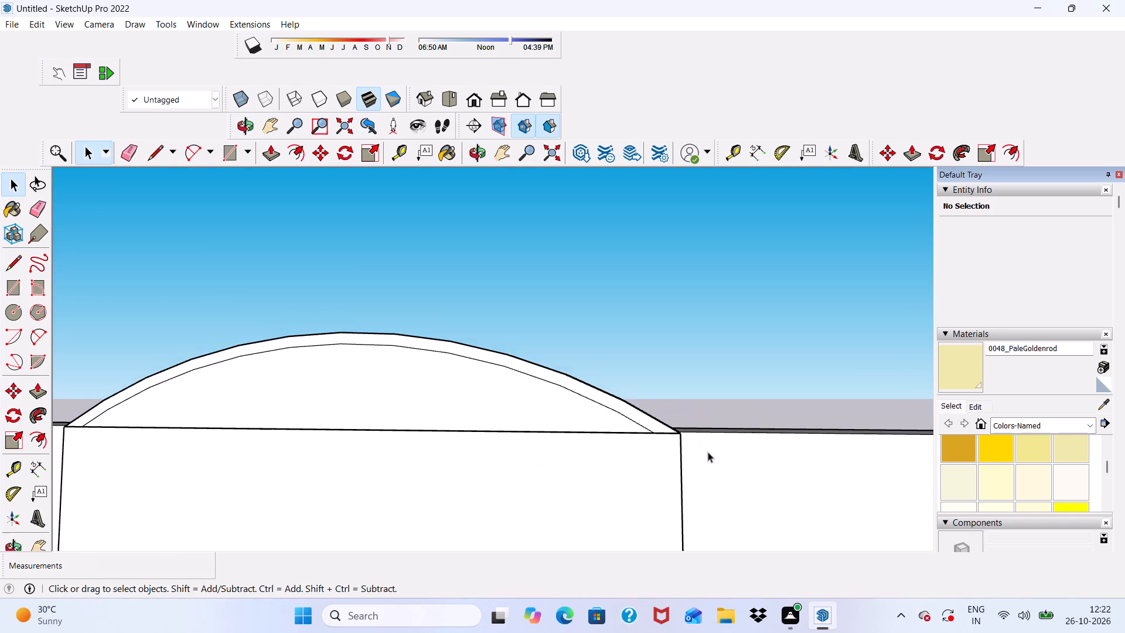
Erase the vertical line dividing the narrow right side face of the panel beneath the arch.
{"action": "middle_click_drag", "start_coordinate": [615, 460], "coordinate": [354, 444]}
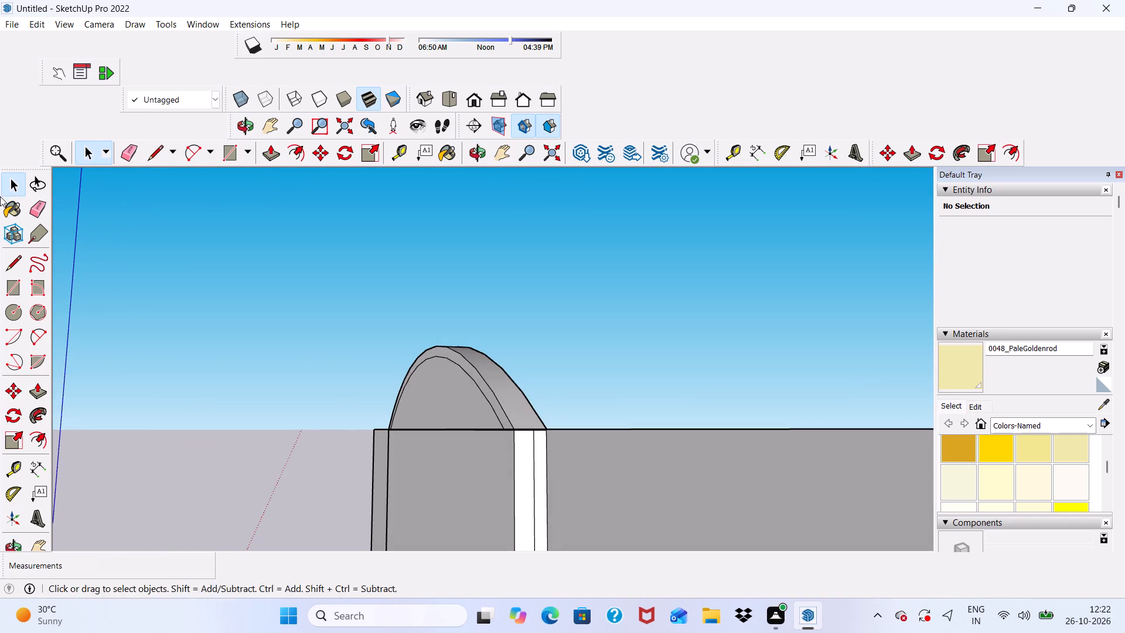
{"action": "left_click", "coordinate": [125, 152]}
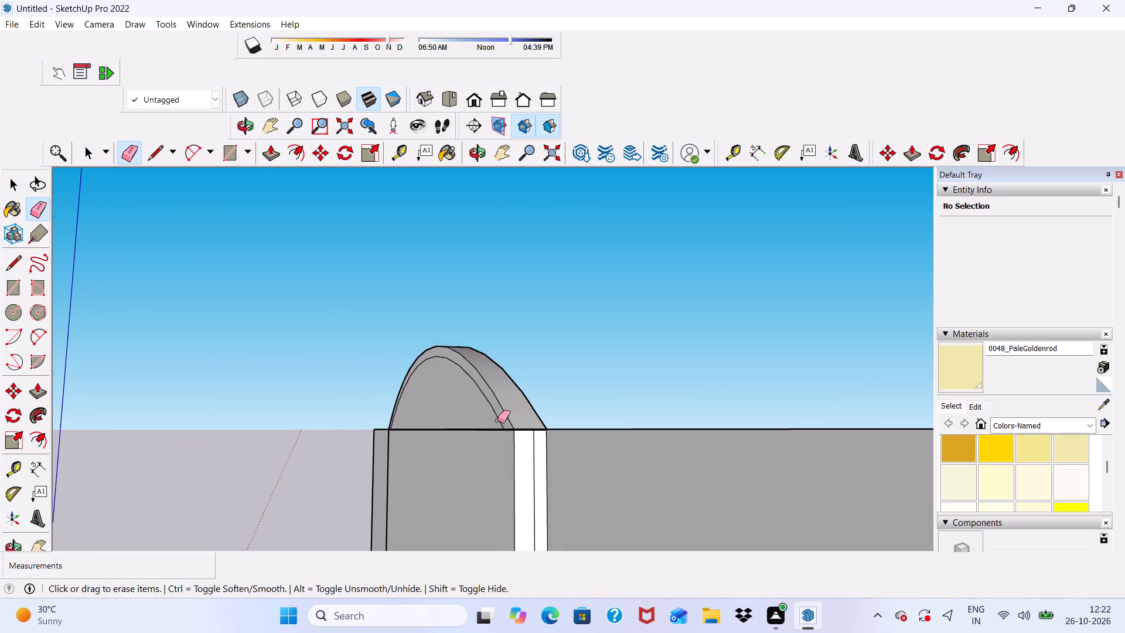
{"action": "scroll", "coordinate": [569, 473], "scroll_direction": "up", "scroll_amount": 8}
{"action": "left_click_drag", "start_coordinate": [507, 438], "coordinate": [524, 439]}
{"action": "scroll", "coordinate": [476, 393], "scroll_direction": "down", "scroll_amount": 12}
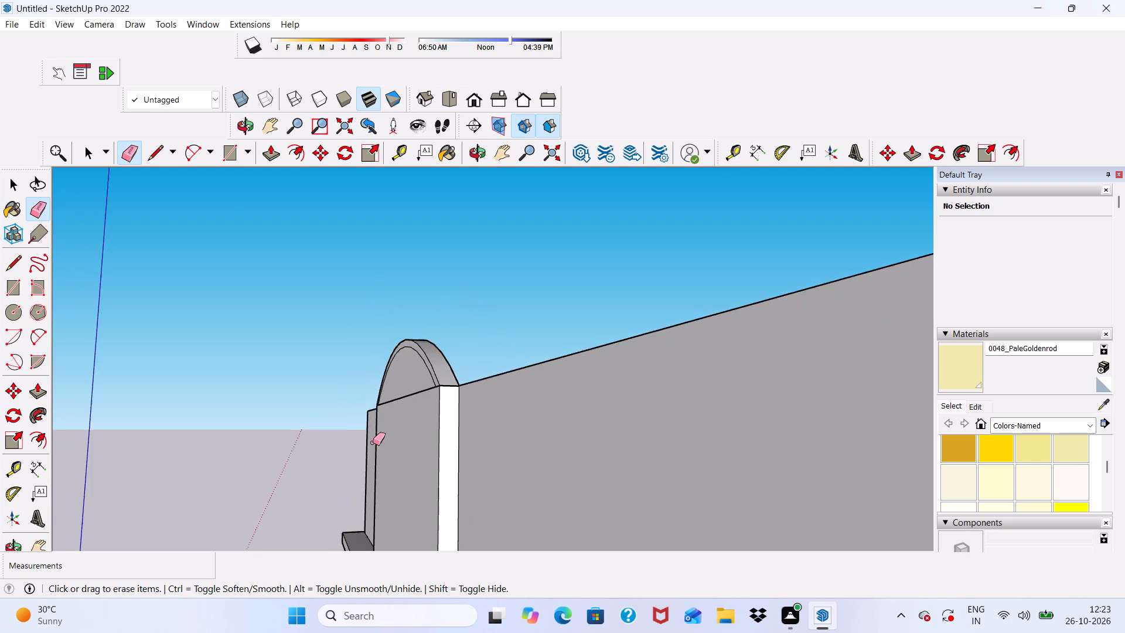
Erase the vertical line dividing the narrow left side face of the panel beneath the arch.
{"action": "middle_click_drag", "start_coordinate": [373, 443], "coordinate": [680, 506]}
{"action": "middle_click_drag", "start_coordinate": [258, 491], "coordinate": [515, 478]}
{"action": "scroll", "coordinate": [497, 462], "scroll_direction": "up", "scroll_amount": 5}
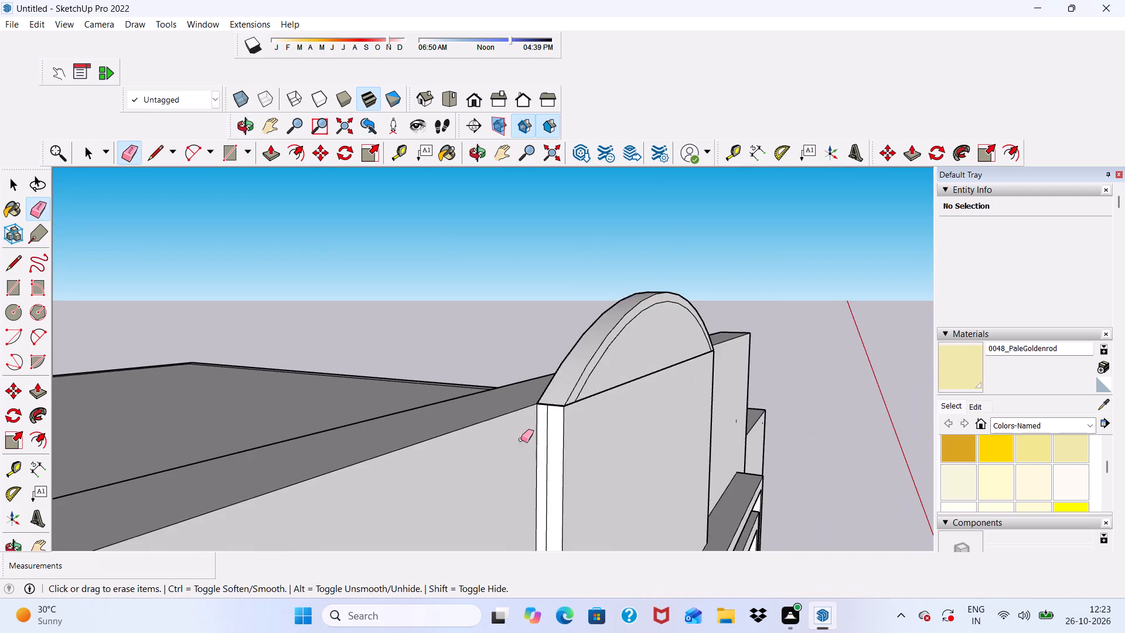
{"action": "scroll", "coordinate": [521, 440], "scroll_direction": "up", "scroll_amount": 17}
{"action": "left_click_drag", "start_coordinate": [465, 422], "coordinate": [471, 446]}
{"action": "scroll", "coordinate": [456, 395], "scroll_direction": "down", "scroll_amount": 1}
Erase the short leftover line across the thin strip on top of the panel's left end, below the arch.
{"action": "scroll", "coordinate": [456, 395], "scroll_direction": "up", "scroll_amount": 1}
{"action": "middle_click_drag", "start_coordinate": [456, 395], "coordinate": [462, 431]}
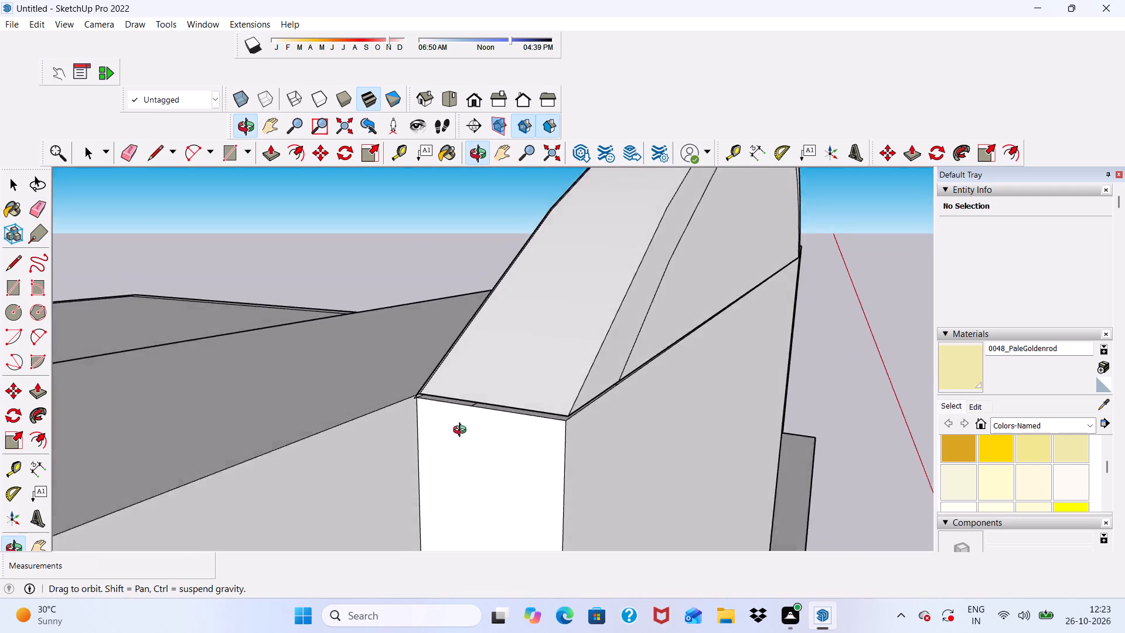
{"action": "middle_click_drag", "start_coordinate": [462, 431], "coordinate": [446, 473]}
{"action": "scroll", "coordinate": [425, 401], "scroll_direction": "up", "scroll_amount": 1}
{"action": "scroll", "coordinate": [480, 443], "scroll_direction": "up", "scroll_amount": 6}
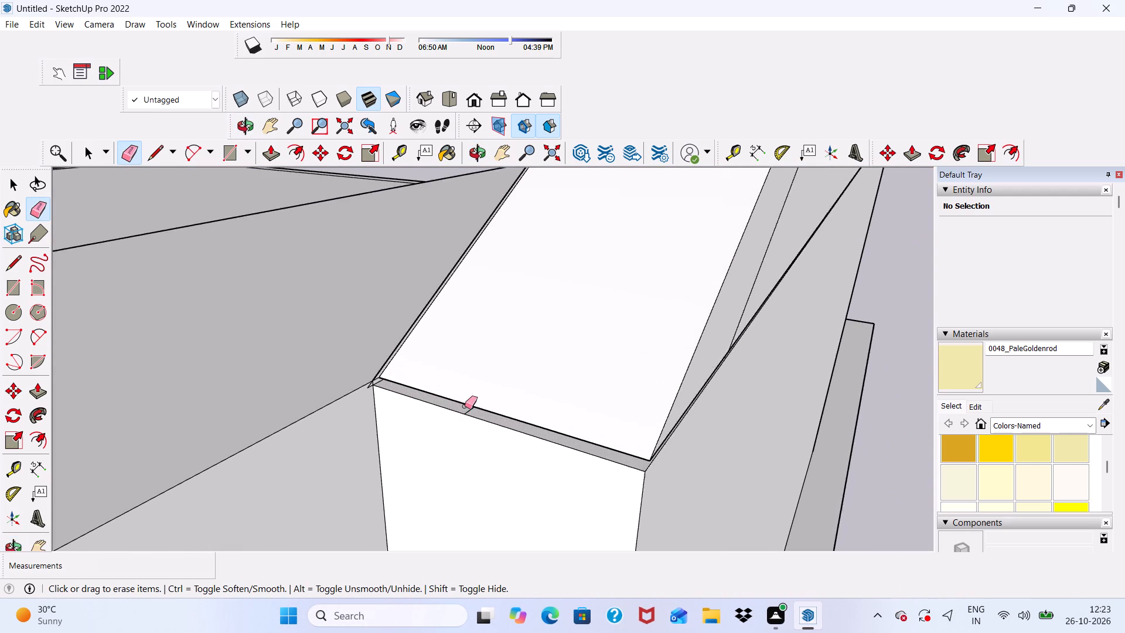
{"action": "scroll", "coordinate": [465, 406], "scroll_direction": "up", "scroll_amount": 6}
{"action": "double_click", "coordinate": [468, 414]}
{"action": "key", "text": "space"}
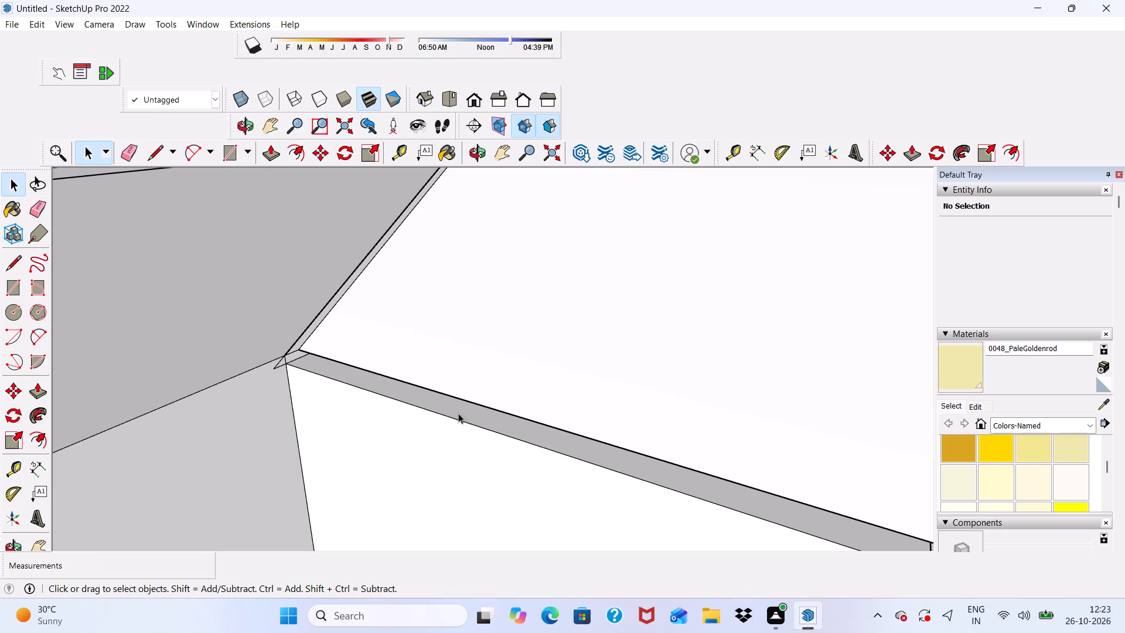
Push/Pull the panel's left side face about 1/8" inward to line it up with the arch's lower corner.
{"action": "scroll", "coordinate": [408, 420], "scroll_direction": "up", "scroll_amount": 5}
{"action": "left_click", "coordinate": [375, 434]}
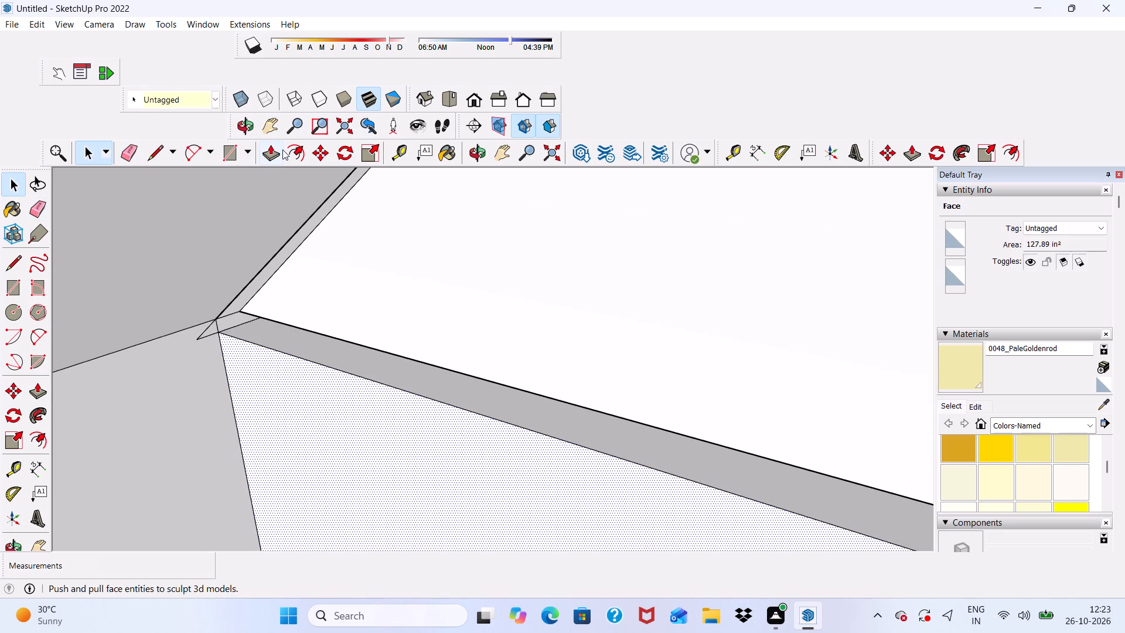
{"action": "left_click_drag", "start_coordinate": [267, 150], "coordinate": [271, 158]}
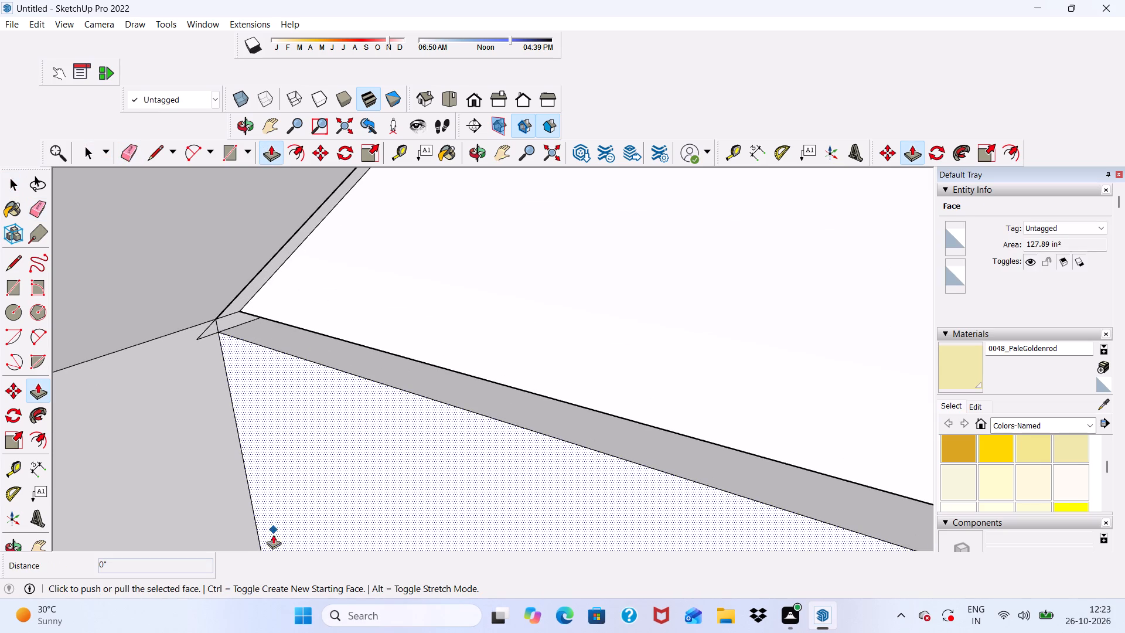
{"action": "left_click", "coordinate": [298, 480]}
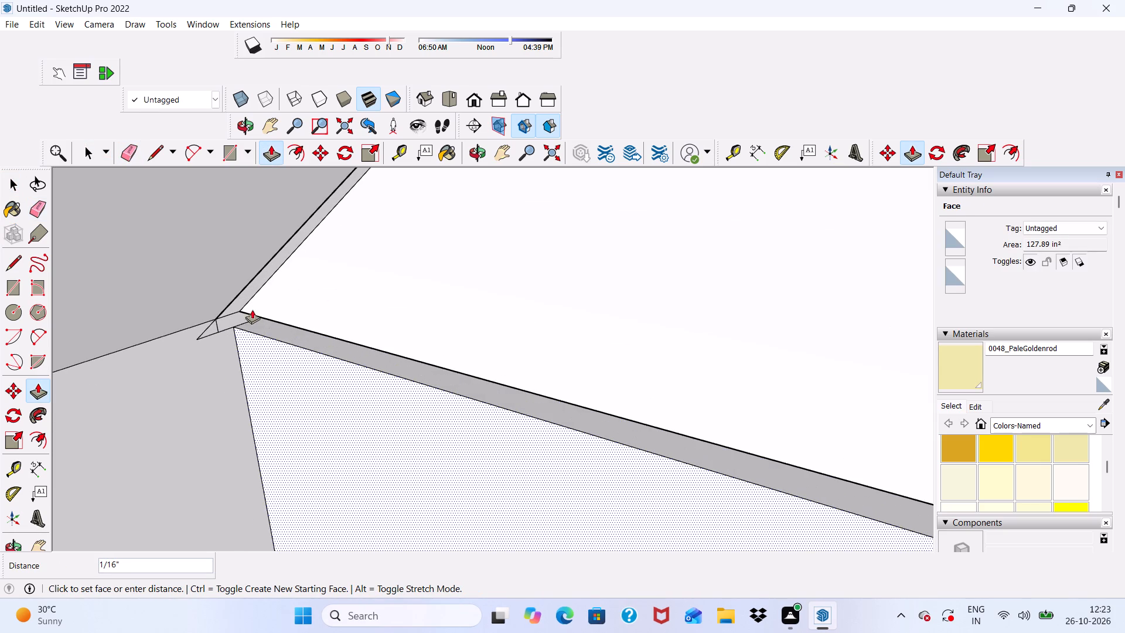
{"action": "left_click", "coordinate": [275, 319]}
{"action": "scroll", "coordinate": [274, 322], "scroll_direction": "down", "scroll_amount": 4}
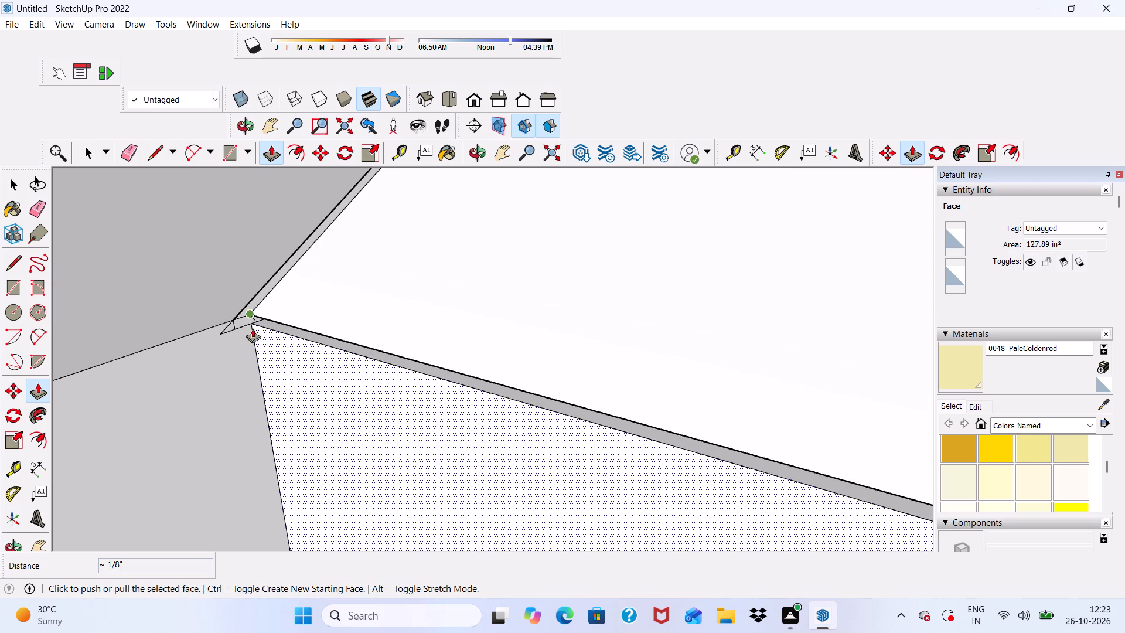
Examine how the arch and the panel beneath it meet at both ends, from the front, sides, above and behind.
{"action": "scroll", "coordinate": [253, 329], "scroll_direction": "down", "scroll_amount": 17}
{"action": "middle_click_drag", "start_coordinate": [548, 376], "coordinate": [183, 318]}
{"action": "scroll", "coordinate": [183, 329], "scroll_direction": "down", "scroll_amount": 4}
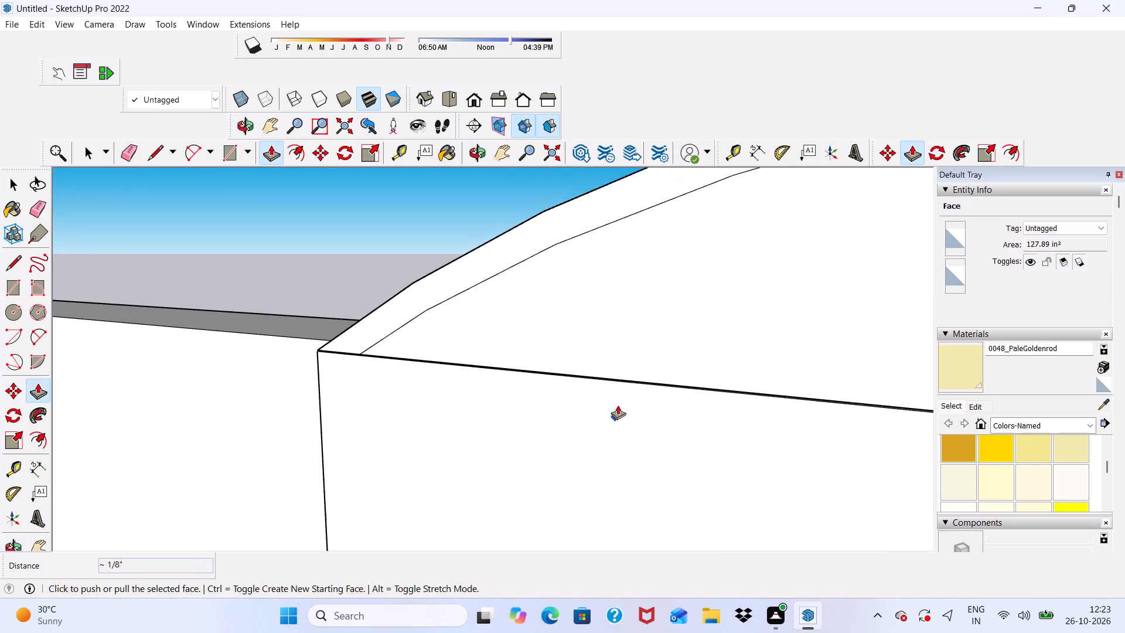
{"action": "scroll", "coordinate": [618, 405], "scroll_direction": "down", "scroll_amount": 13}
{"action": "middle_click_drag", "start_coordinate": [577, 436], "coordinate": [357, 367]}
{"action": "scroll", "coordinate": [357, 367], "scroll_direction": "up", "scroll_amount": 1}
{"action": "scroll", "coordinate": [352, 367], "scroll_direction": "down", "scroll_amount": 10}
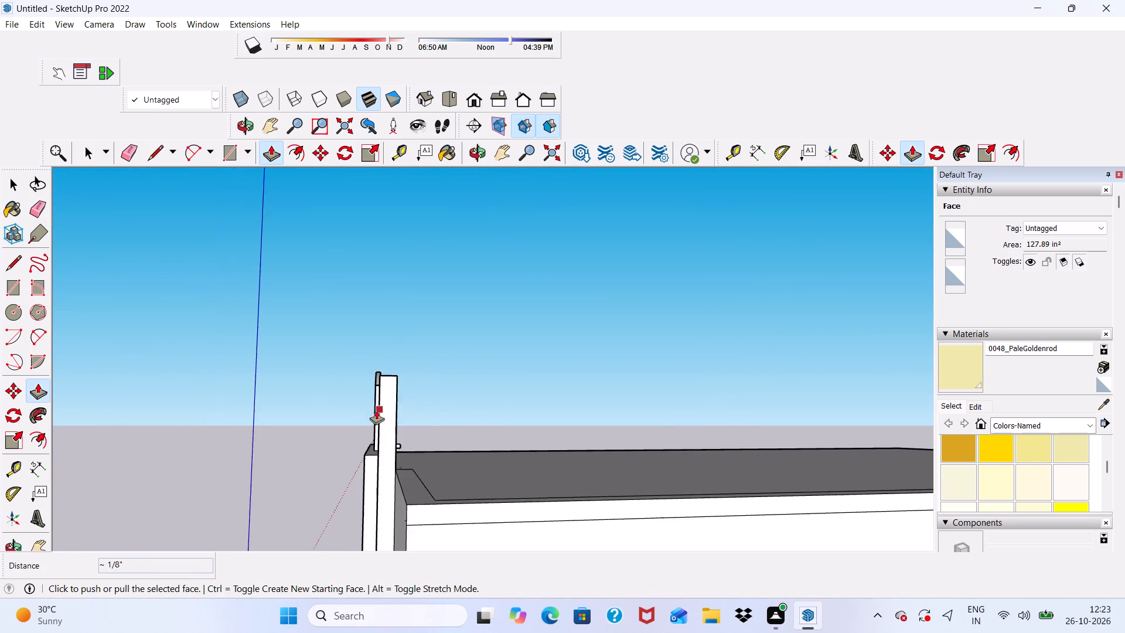
{"action": "scroll", "coordinate": [370, 384], "scroll_direction": "up", "scroll_amount": 12}
{"action": "middle_click_drag", "start_coordinate": [551, 415], "coordinate": [554, 436]}
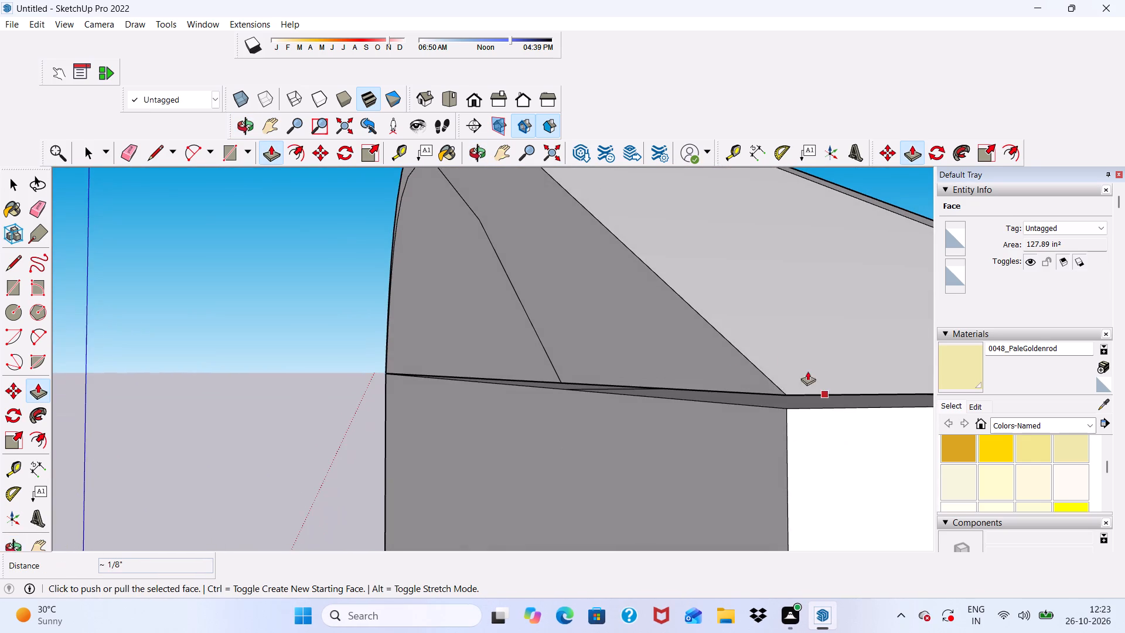
{"action": "scroll", "coordinate": [741, 358], "scroll_direction": "down", "scroll_amount": 8}
{"action": "middle_click_drag", "start_coordinate": [642, 417], "coordinate": [817, 377]}
{"action": "key", "text": "space"}
{"action": "scroll", "coordinate": [820, 380], "scroll_direction": "down", "scroll_amount": 5}
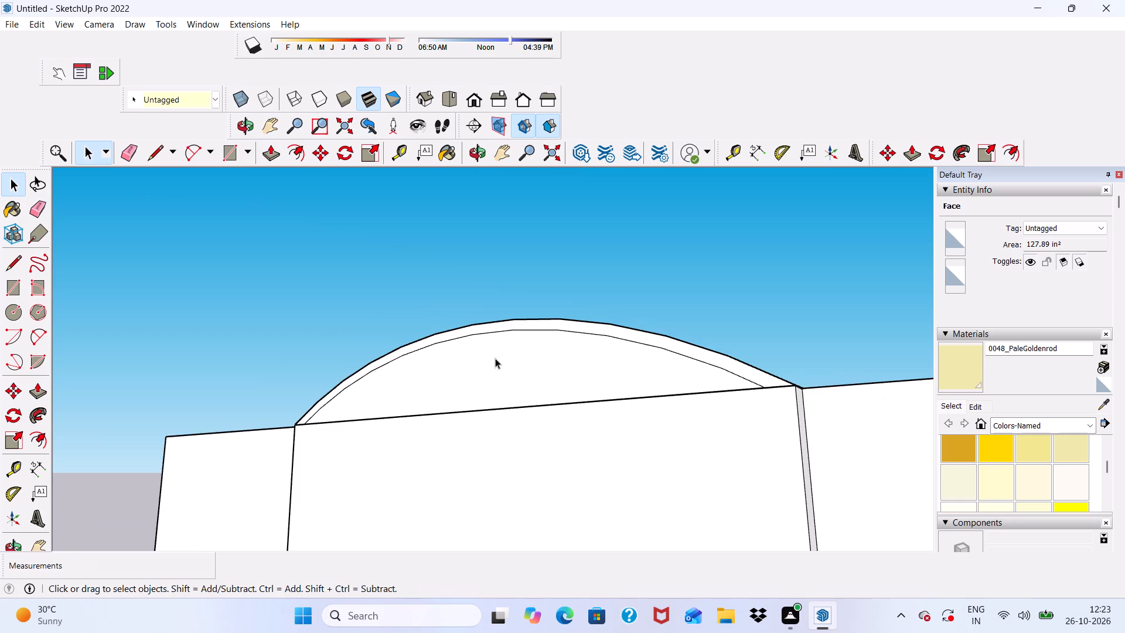
{"action": "scroll", "coordinate": [495, 358], "scroll_direction": "down", "scroll_amount": 5}
{"action": "scroll", "coordinate": [425, 436], "scroll_direction": "up", "scroll_amount": 5}
{"action": "scroll", "coordinate": [418, 403], "scroll_direction": "down", "scroll_amount": 6}
{"action": "middle_click_drag", "start_coordinate": [517, 390], "coordinate": [771, 383]}
{"action": "scroll", "coordinate": [463, 361], "scroll_direction": "up", "scroll_amount": 6}
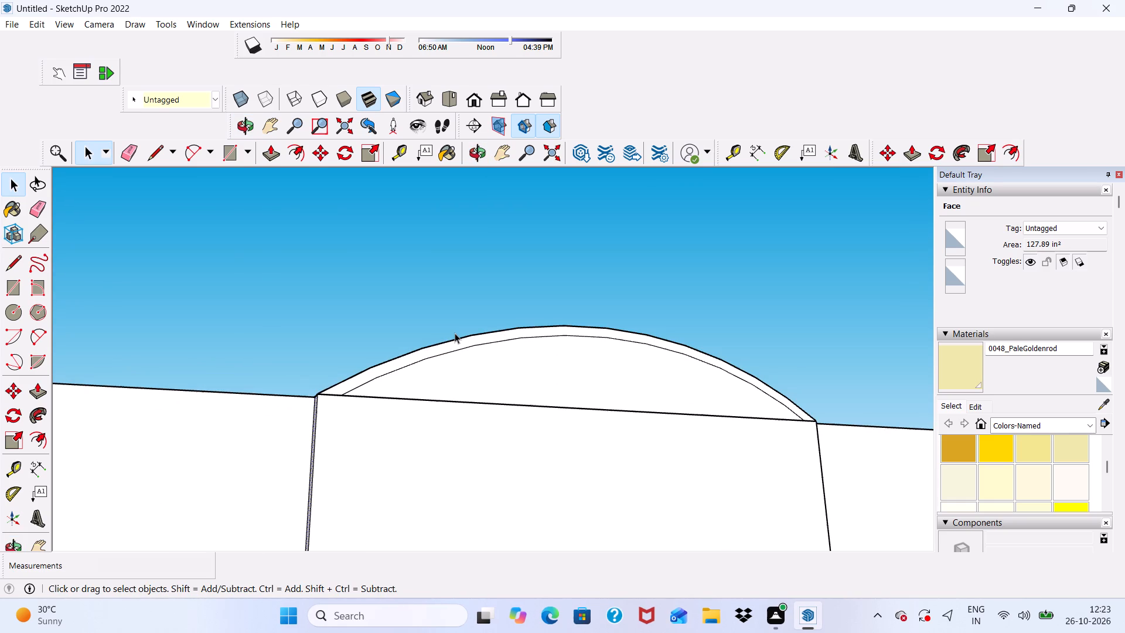
{"action": "scroll", "coordinate": [462, 346], "scroll_direction": "down", "scroll_amount": 3}
{"action": "middle_click_drag", "start_coordinate": [492, 407], "coordinate": [446, 537]}
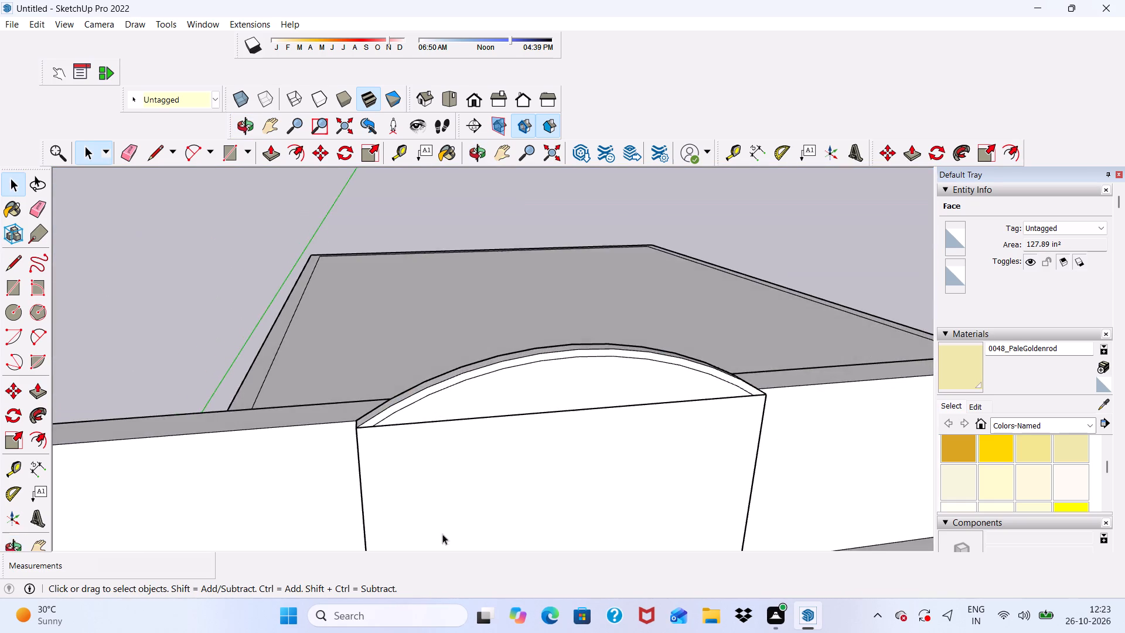
{"action": "scroll", "coordinate": [409, 430], "scroll_direction": "up", "scroll_amount": 13}
{"action": "scroll", "coordinate": [342, 383], "scroll_direction": "down", "scroll_amount": 3}
{"action": "middle_click_drag", "start_coordinate": [342, 384], "coordinate": [763, 346]}
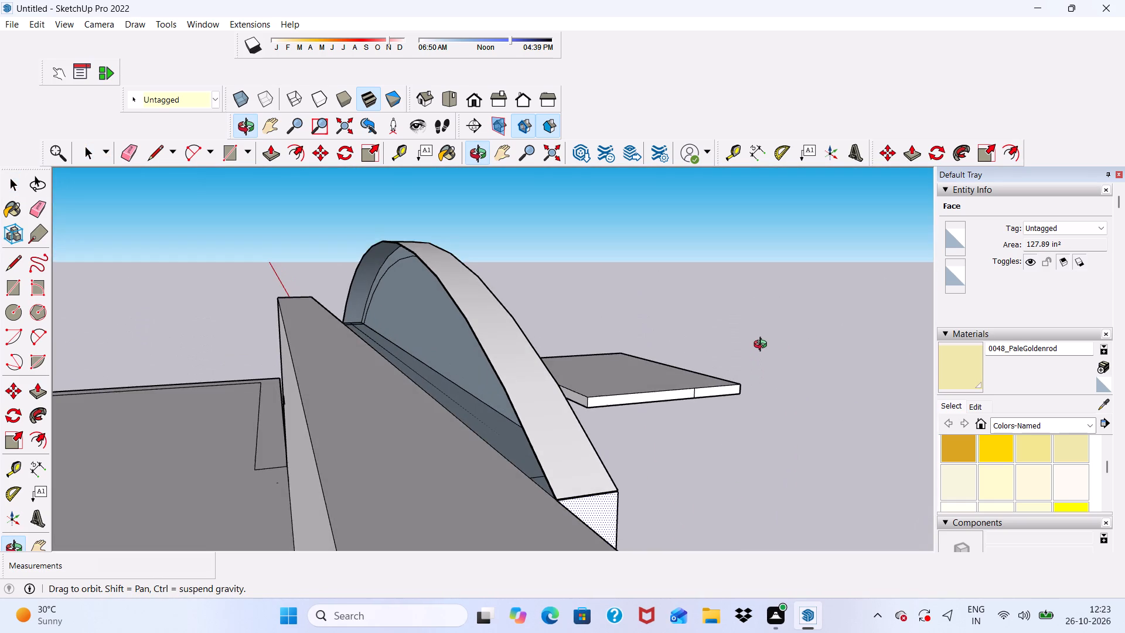
{"action": "middle_click_drag", "start_coordinate": [763, 346], "coordinate": [763, 347]}
{"action": "scroll", "coordinate": [391, 261], "scroll_direction": "up", "scroll_amount": 6}
{"action": "scroll", "coordinate": [390, 265], "scroll_direction": "down", "scroll_amount": 2}
{"action": "middle_click_drag", "start_coordinate": [403, 360], "coordinate": [175, 404]}
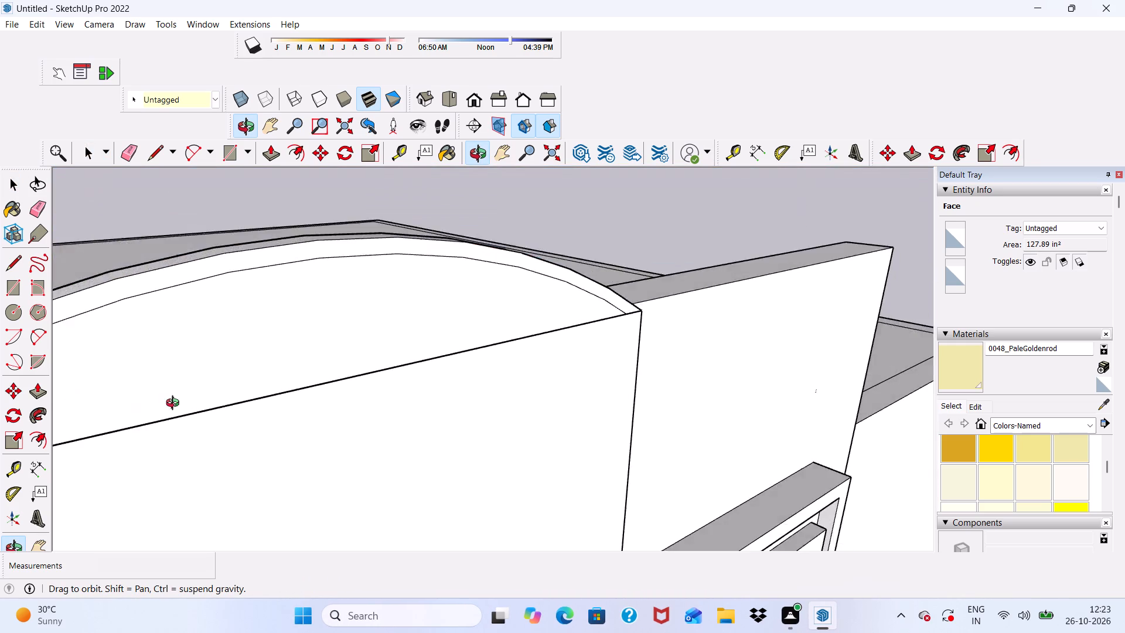
Push/Pull the large front face of the panel beneath the arch about 3/16" to line it up with the arch's face.
{"action": "middle_click_drag", "start_coordinate": [175, 404], "coordinate": [262, 463]}
{"action": "scroll", "coordinate": [262, 463], "scroll_direction": "up", "scroll_amount": 20}
{"action": "scroll", "coordinate": [262, 463], "scroll_direction": "up", "scroll_amount": 8}
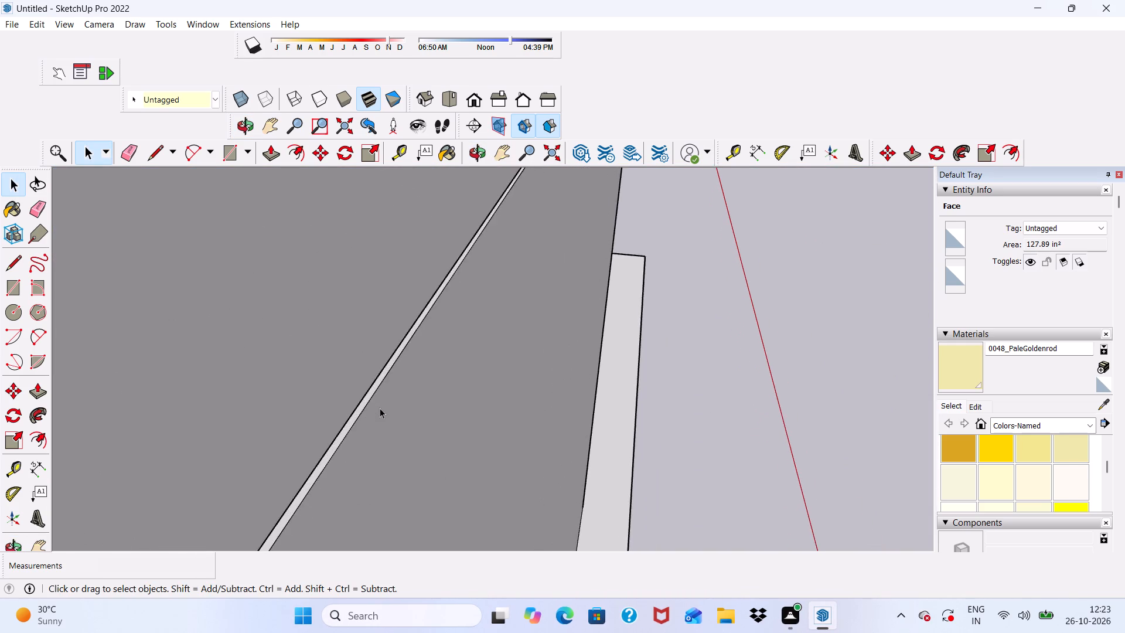
{"action": "scroll", "coordinate": [380, 408], "scroll_direction": "up", "scroll_amount": 8}
{"action": "left_click", "coordinate": [379, 406]}
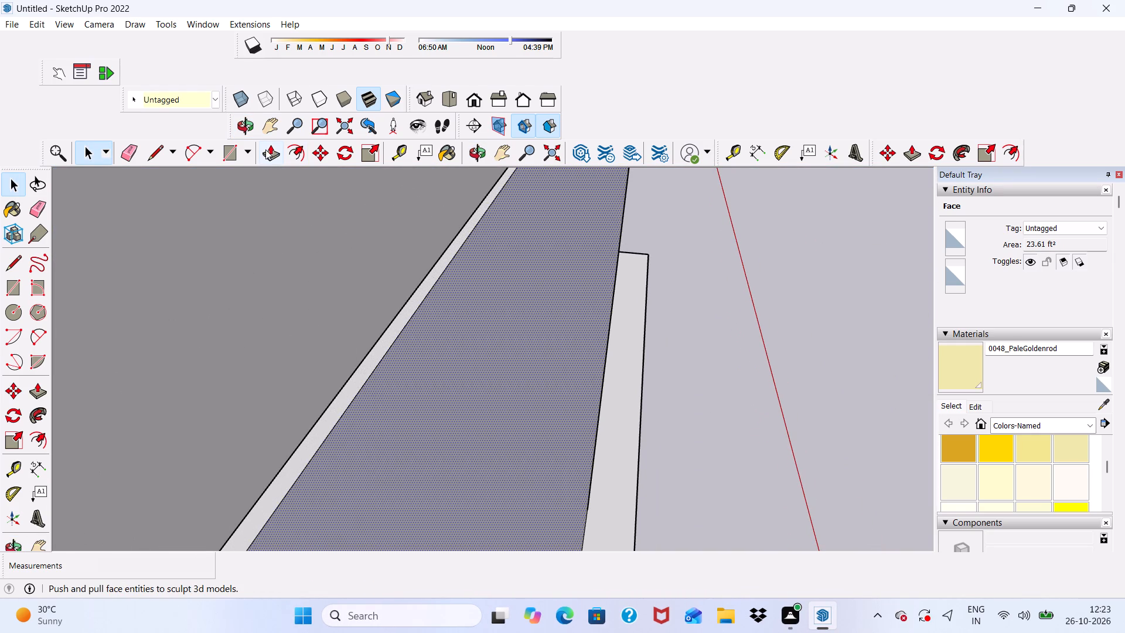
{"action": "left_click", "coordinate": [265, 149]}
{"action": "left_click_drag", "start_coordinate": [388, 383], "coordinate": [312, 348]}
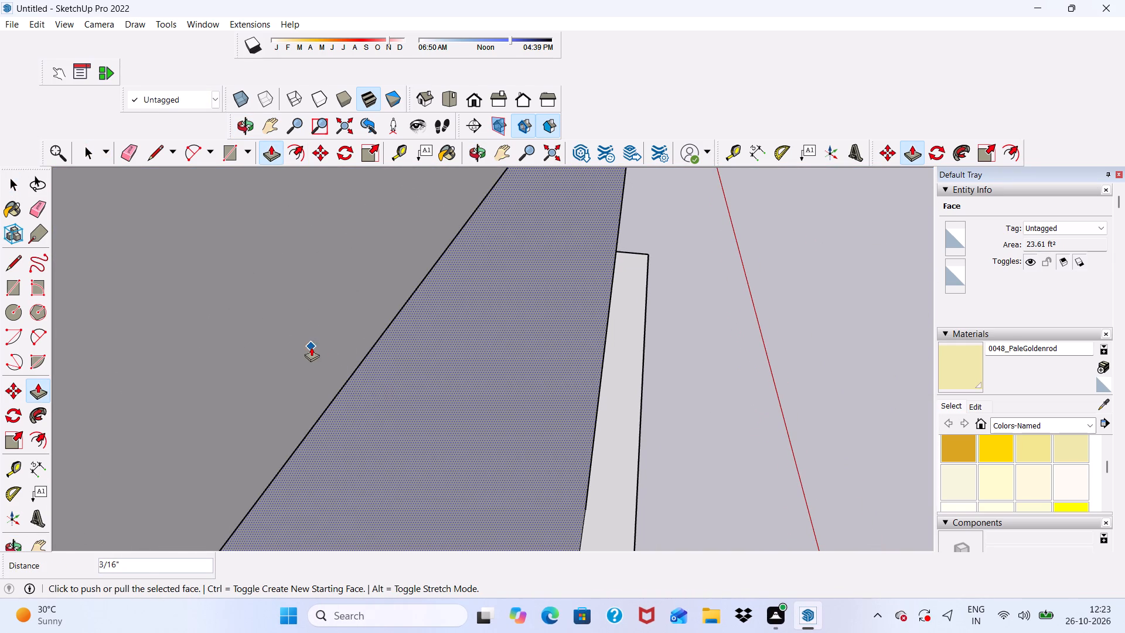
Push/Pull the panel's front face about 1/16" more to close the thin ledge along the arch's lower edge.
{"action": "scroll", "coordinate": [330, 358], "scroll_direction": "down", "scroll_amount": 7}
{"action": "middle_click_drag", "start_coordinate": [476, 395], "coordinate": [368, 333]}
{"action": "left_click", "coordinate": [353, 323]}
{"action": "scroll", "coordinate": [352, 322], "scroll_direction": "up", "scroll_amount": 4}
{"action": "scroll", "coordinate": [361, 312], "scroll_direction": "down", "scroll_amount": 5}
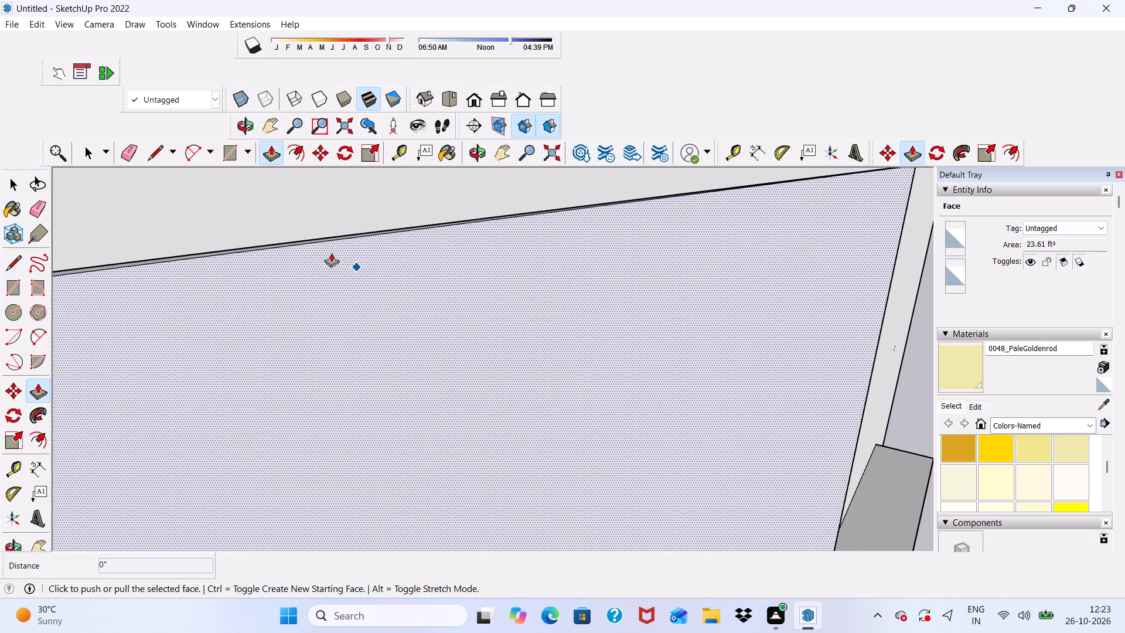
{"action": "scroll", "coordinate": [298, 237], "scroll_direction": "up", "scroll_amount": 13}
{"action": "left_click_drag", "start_coordinate": [308, 261], "coordinate": [295, 206]}
{"action": "scroll", "coordinate": [364, 339], "scroll_direction": "down", "scroll_amount": 1}
{"action": "left_click_drag", "start_coordinate": [295, 293], "coordinate": [275, 234]}
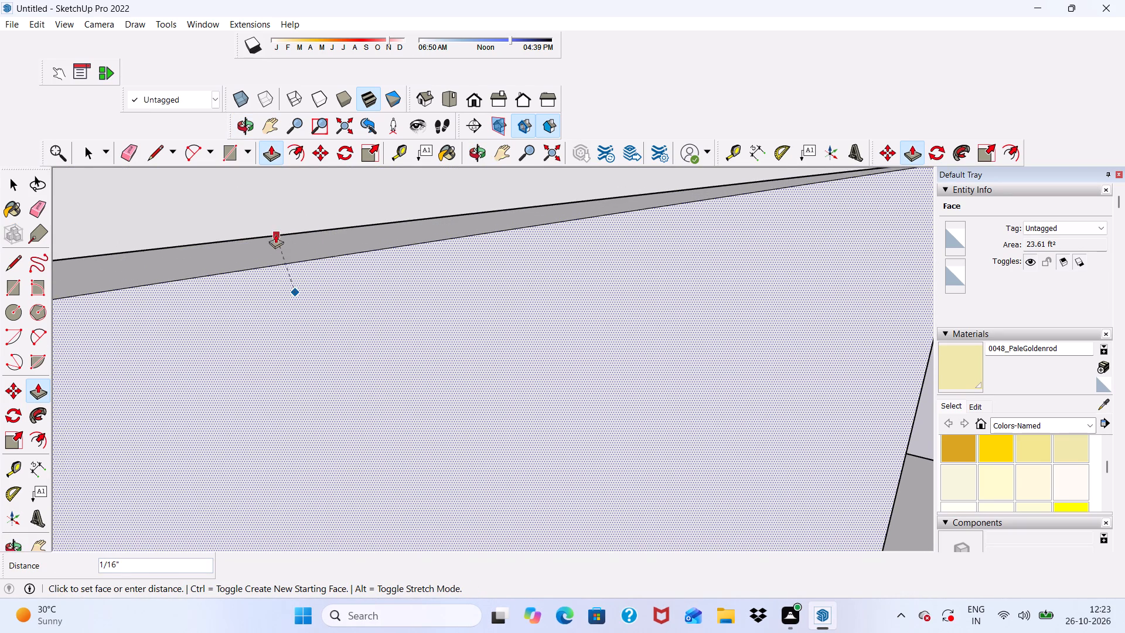
{"action": "left_click_drag", "start_coordinate": [275, 234], "coordinate": [270, 213]}
{"action": "scroll", "coordinate": [293, 267], "scroll_direction": "up", "scroll_amount": 2}
{"action": "left_click_drag", "start_coordinate": [294, 268], "coordinate": [275, 208]}
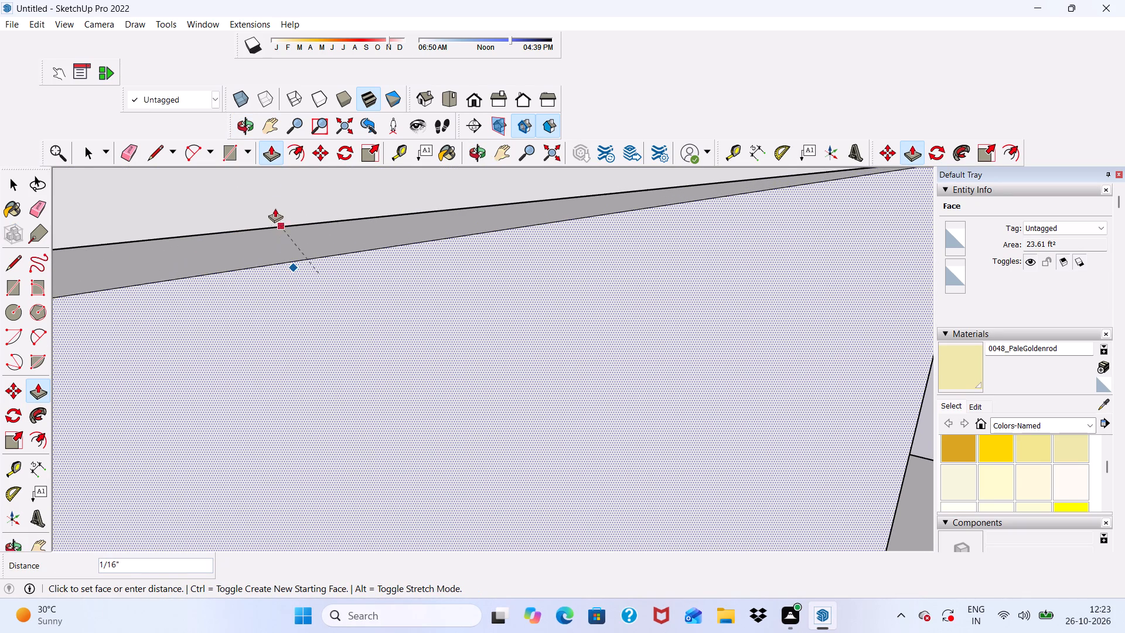
{"action": "left_click_drag", "start_coordinate": [275, 208], "coordinate": [272, 188]}
{"action": "scroll", "coordinate": [291, 292], "scroll_direction": "down", "scroll_amount": 20}
{"action": "scroll", "coordinate": [291, 292], "scroll_direction": "down", "scroll_amount": 3}
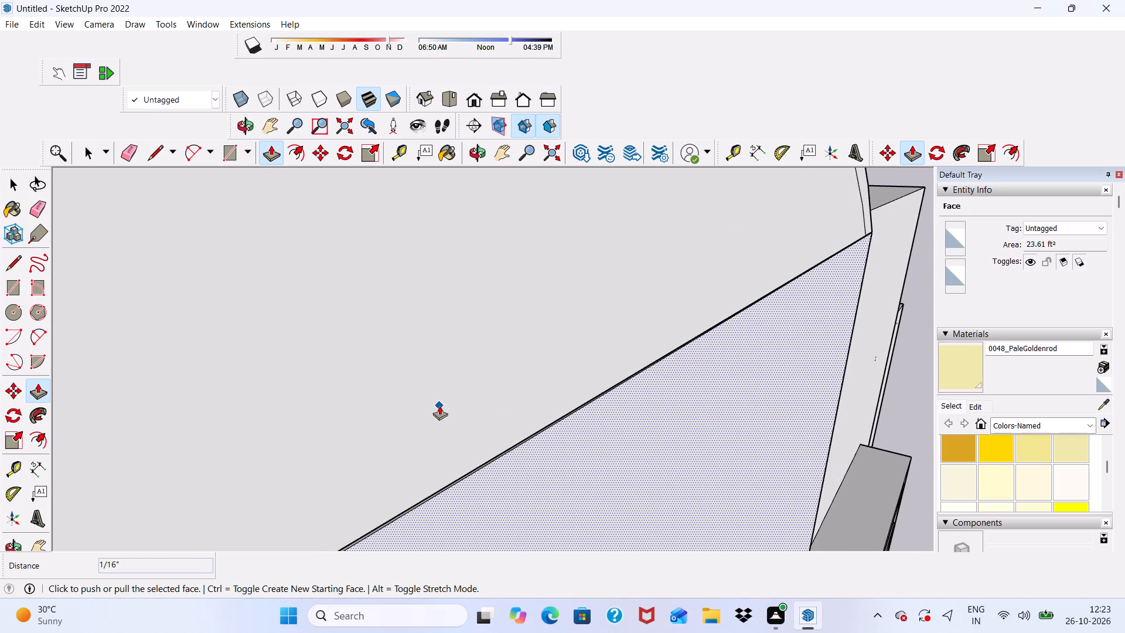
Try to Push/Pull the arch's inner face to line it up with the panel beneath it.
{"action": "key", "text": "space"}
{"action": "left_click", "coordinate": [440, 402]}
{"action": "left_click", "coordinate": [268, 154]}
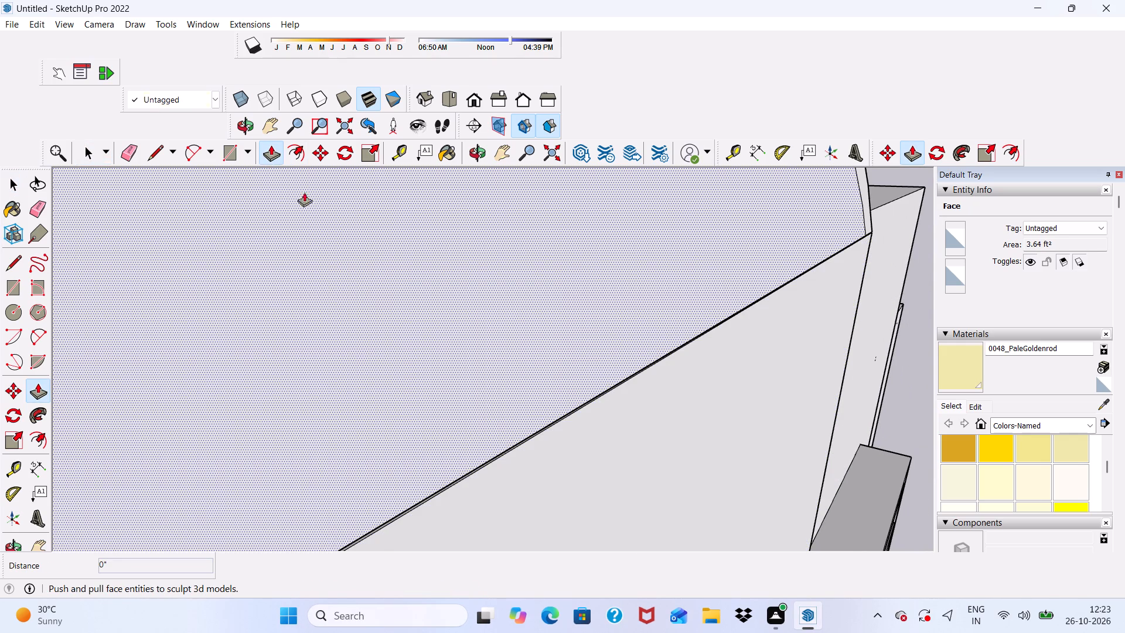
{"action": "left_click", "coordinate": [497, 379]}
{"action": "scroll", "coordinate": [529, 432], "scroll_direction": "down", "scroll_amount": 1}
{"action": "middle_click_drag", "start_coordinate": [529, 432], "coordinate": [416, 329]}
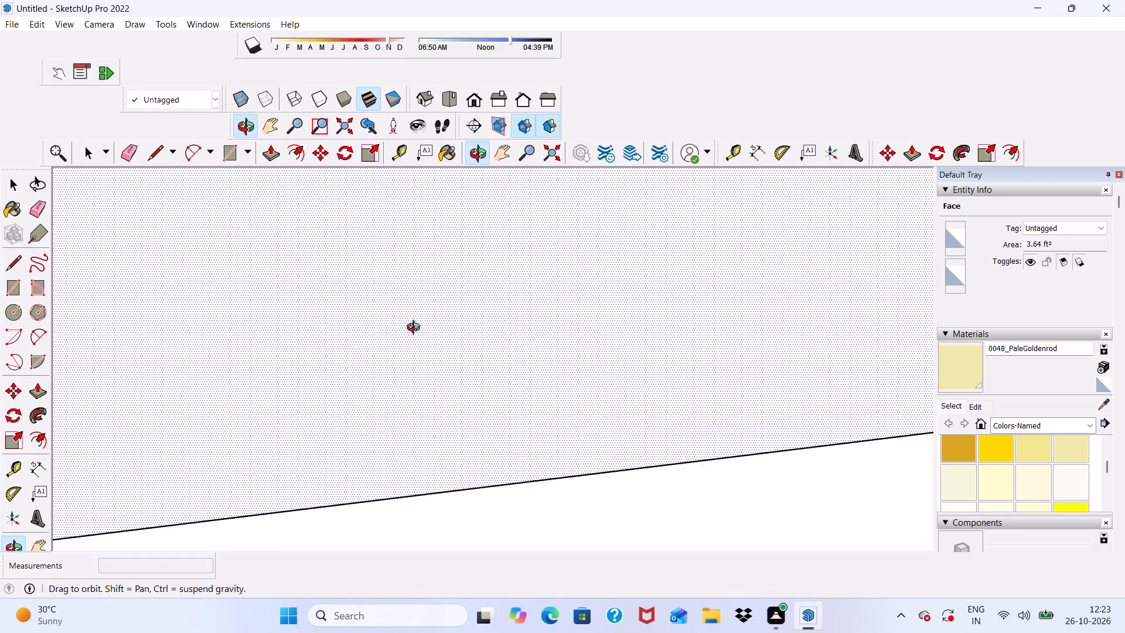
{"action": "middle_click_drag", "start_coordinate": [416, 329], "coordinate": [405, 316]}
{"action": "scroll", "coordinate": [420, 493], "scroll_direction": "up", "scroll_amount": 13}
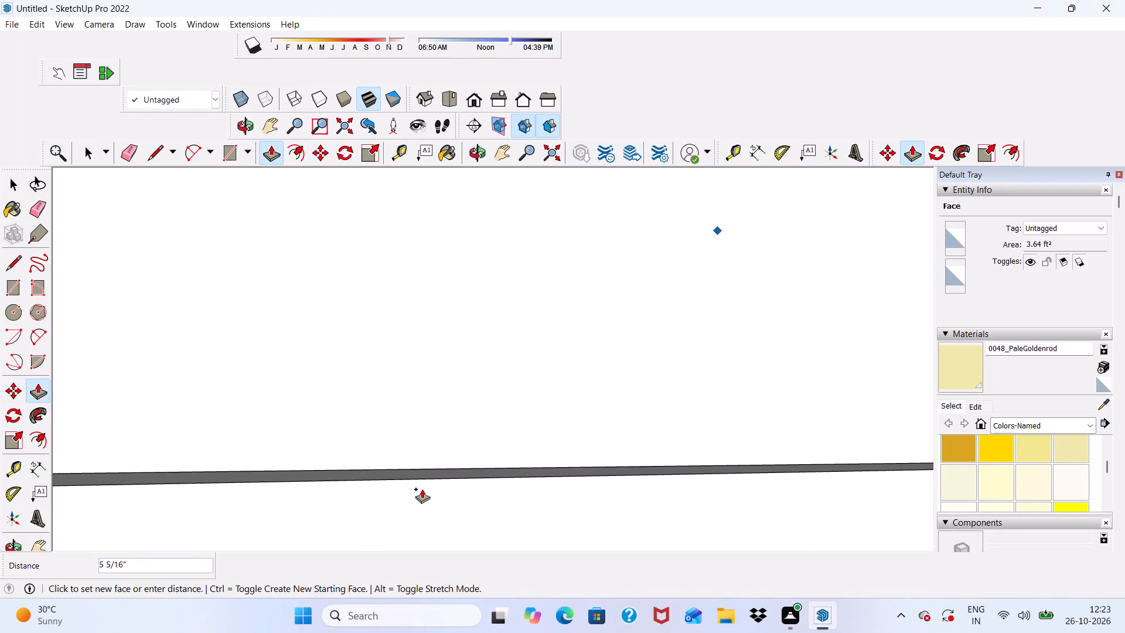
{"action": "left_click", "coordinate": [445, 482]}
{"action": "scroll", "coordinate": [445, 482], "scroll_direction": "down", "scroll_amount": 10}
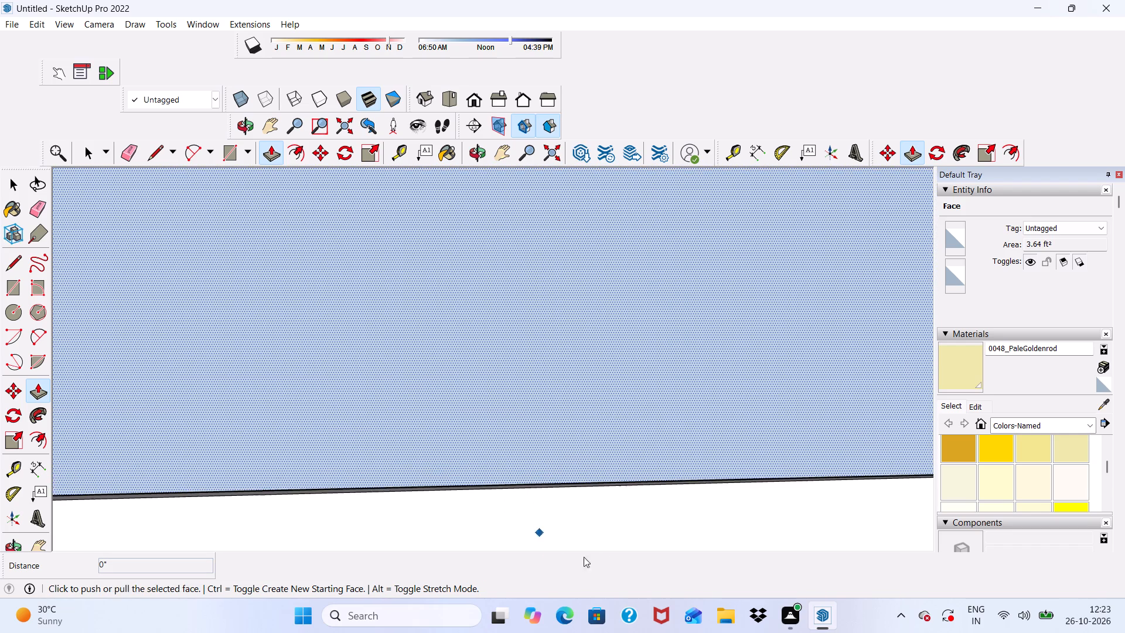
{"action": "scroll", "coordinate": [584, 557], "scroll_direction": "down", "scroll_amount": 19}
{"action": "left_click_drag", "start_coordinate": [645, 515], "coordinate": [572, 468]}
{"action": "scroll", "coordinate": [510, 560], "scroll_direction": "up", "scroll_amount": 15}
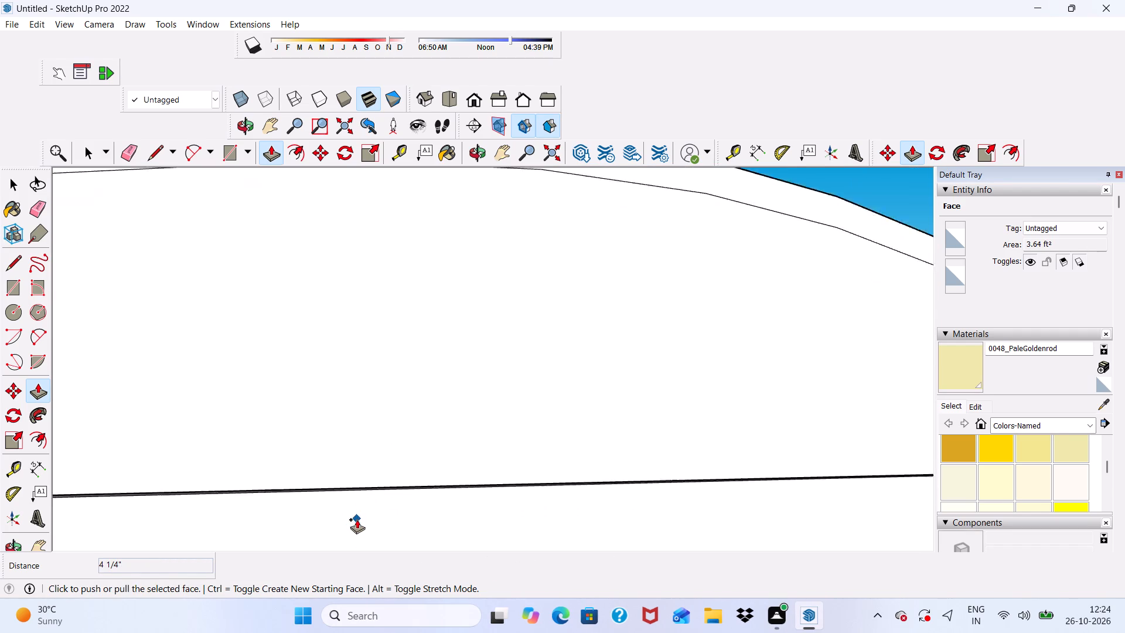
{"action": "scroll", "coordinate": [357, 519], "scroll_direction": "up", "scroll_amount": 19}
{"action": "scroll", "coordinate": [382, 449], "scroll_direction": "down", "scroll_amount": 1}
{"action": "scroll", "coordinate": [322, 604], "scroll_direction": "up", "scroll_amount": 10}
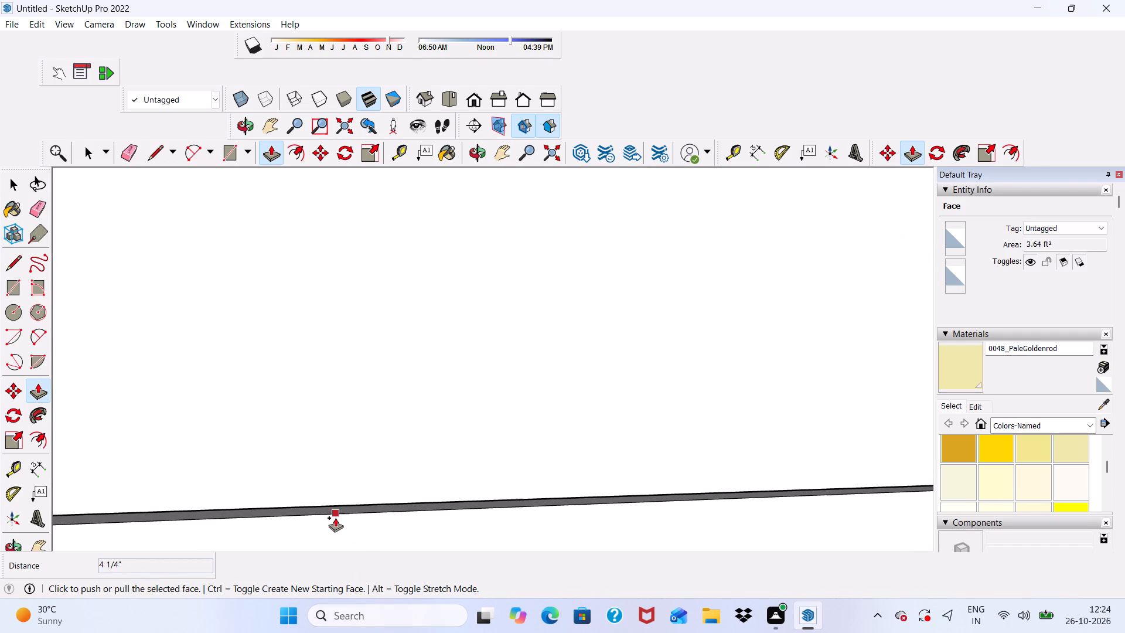
Push/Pull the long thin underside face of the arch's inner part about 1/16" down to the panel.
{"action": "middle_click_drag", "start_coordinate": [336, 523], "coordinate": [354, 402]}
{"action": "scroll", "coordinate": [328, 518], "scroll_direction": "up", "scroll_amount": 14}
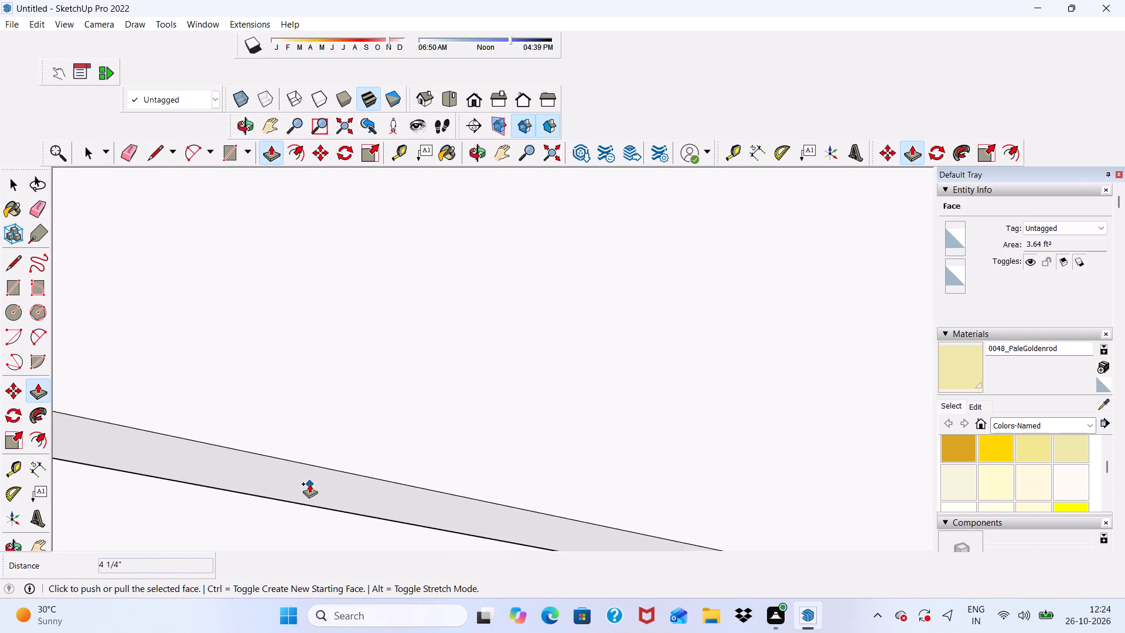
{"action": "scroll", "coordinate": [309, 484], "scroll_direction": "up", "scroll_amount": 7}
{"action": "key", "text": "space"}
{"action": "left_click", "coordinate": [309, 483]}
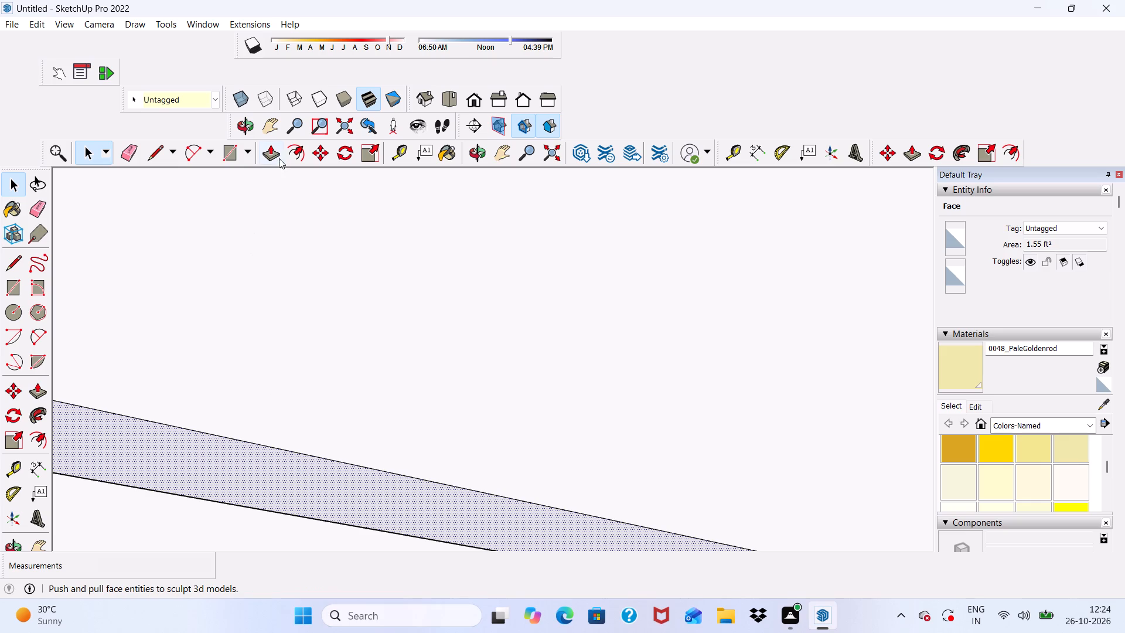
{"action": "left_click", "coordinate": [274, 149]}
{"action": "left_click", "coordinate": [243, 459]}
{"action": "scroll", "coordinate": [297, 567], "scroll_direction": "down", "scroll_amount": 6}
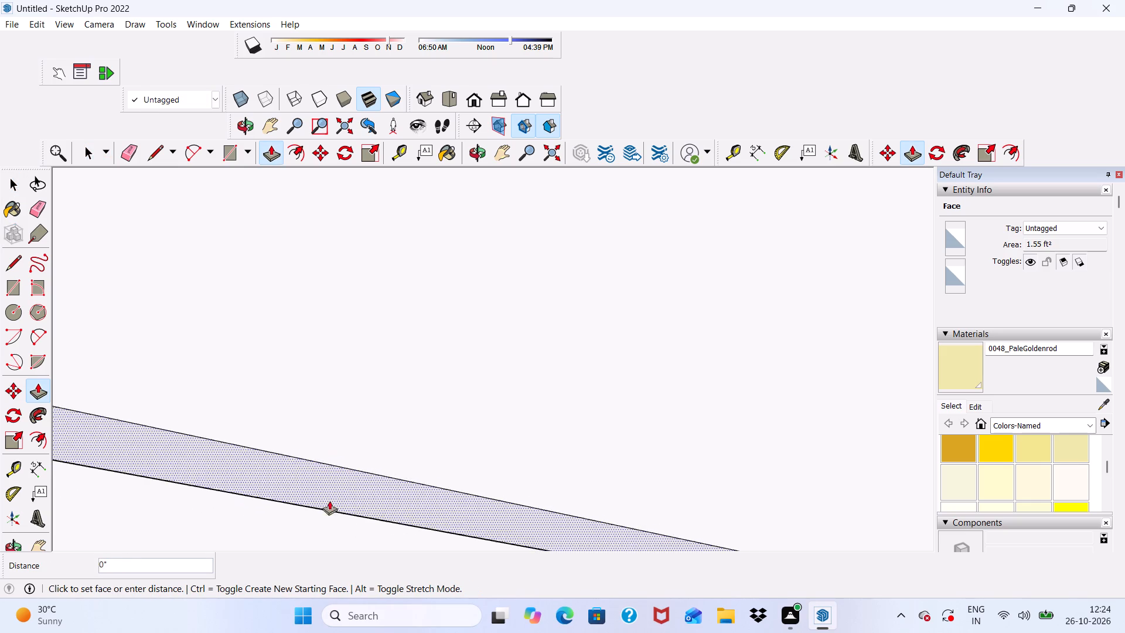
{"action": "scroll", "coordinate": [329, 501], "scroll_direction": "down", "scroll_amount": 1}
{"action": "left_click", "coordinate": [310, 528]}
Push/Pull the thin underside face at the left end of the arch's rim about 1/8" down into the panel.
{"action": "scroll", "coordinate": [311, 506], "scroll_direction": "down", "scroll_amount": 20}
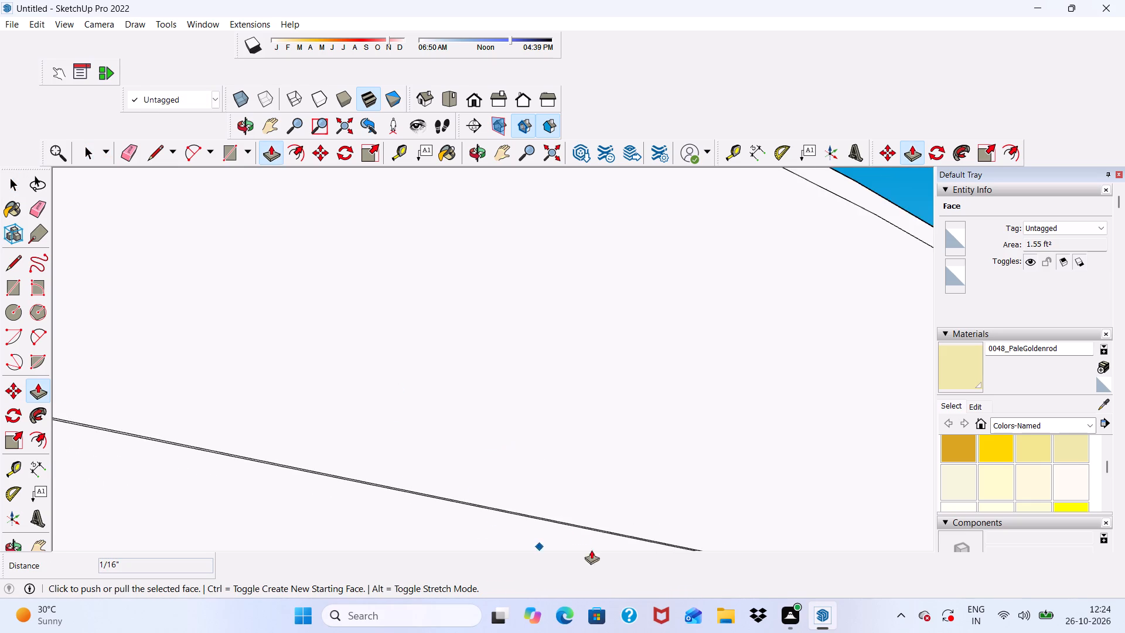
{"action": "scroll", "coordinate": [591, 550], "scroll_direction": "down", "scroll_amount": 20}
{"action": "scroll", "coordinate": [591, 550], "scroll_direction": "down", "scroll_amount": 2}
{"action": "middle_click_drag", "start_coordinate": [634, 460], "coordinate": [580, 576]}
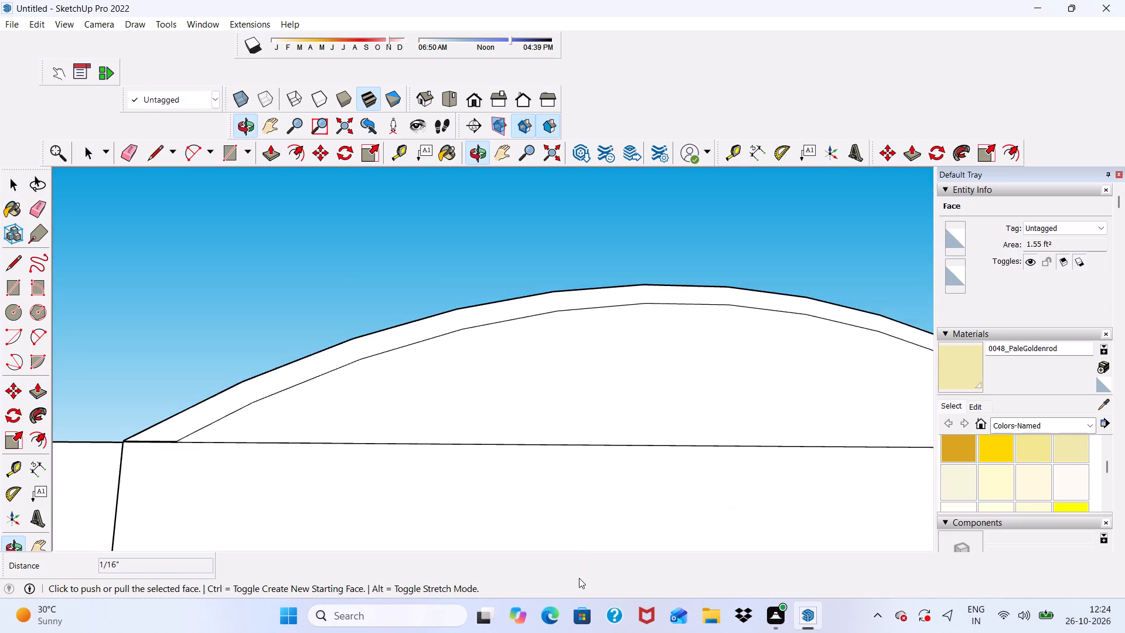
{"action": "scroll", "coordinate": [159, 417], "scroll_direction": "up", "scroll_amount": 5}
{"action": "scroll", "coordinate": [178, 536], "scroll_direction": "up", "scroll_amount": 1}
{"action": "scroll", "coordinate": [423, 387], "scroll_direction": "down", "scroll_amount": 5}
{"action": "scroll", "coordinate": [502, 310], "scroll_direction": "down", "scroll_amount": 5}
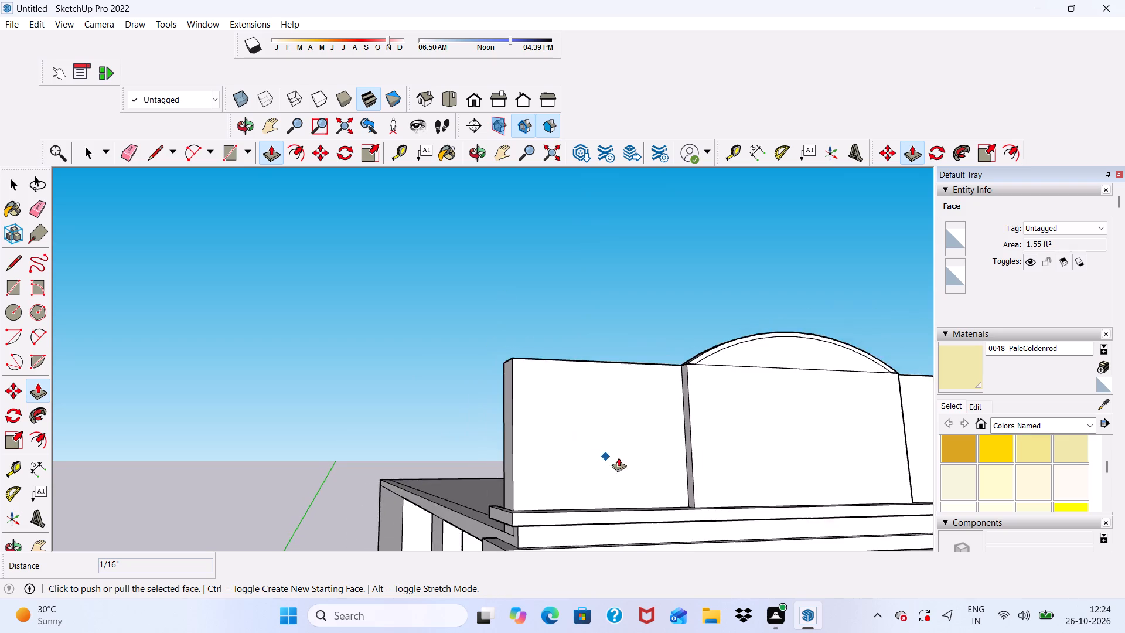
{"action": "scroll", "coordinate": [764, 379], "scroll_direction": "up", "scroll_amount": 20}
{"action": "scroll", "coordinate": [764, 379], "scroll_direction": "up", "scroll_amount": 11}
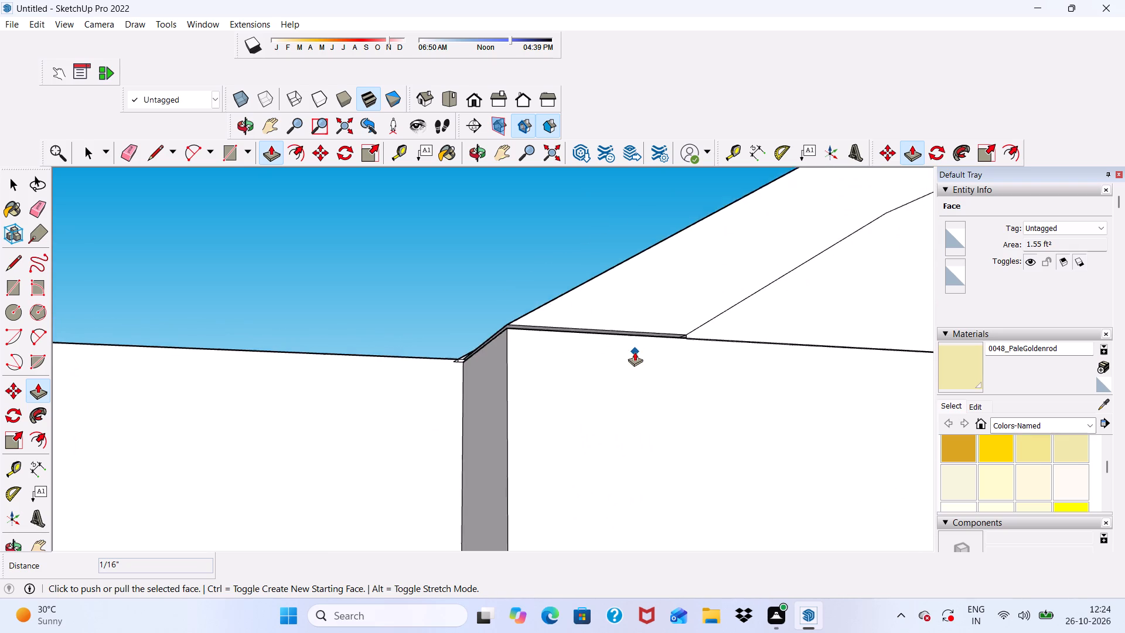
{"action": "scroll", "coordinate": [635, 352], "scroll_direction": "up", "scroll_amount": 12}
{"action": "scroll", "coordinate": [744, 316], "scroll_direction": "up", "scroll_amount": 8}
{"action": "key", "text": "space"}
{"action": "left_click", "coordinate": [745, 292]}
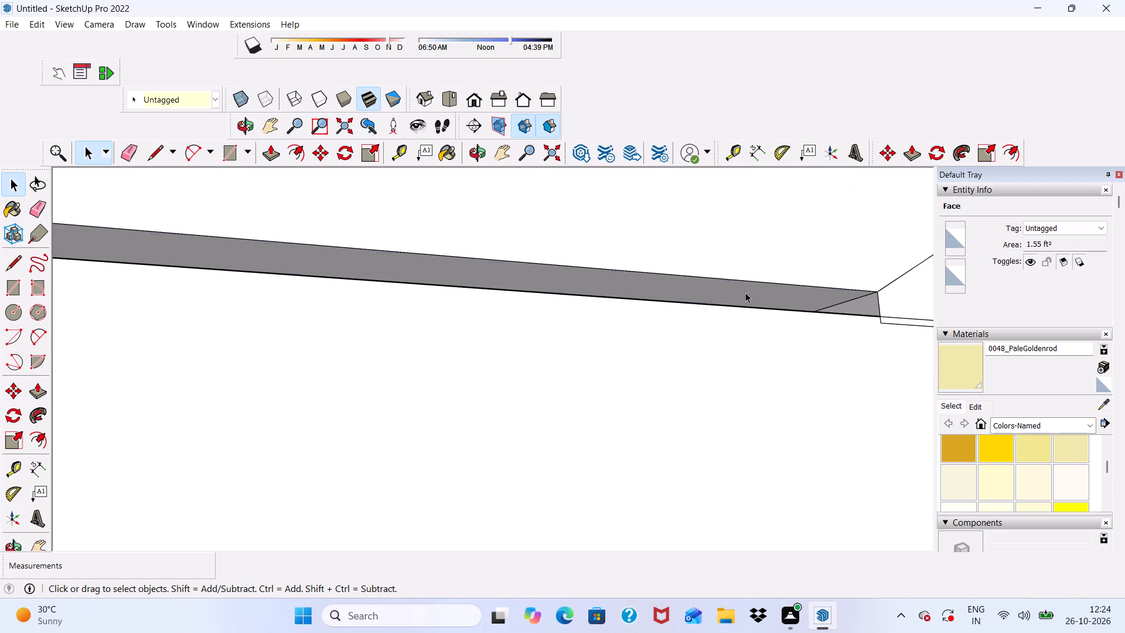
{"action": "left_click", "coordinate": [267, 153]}
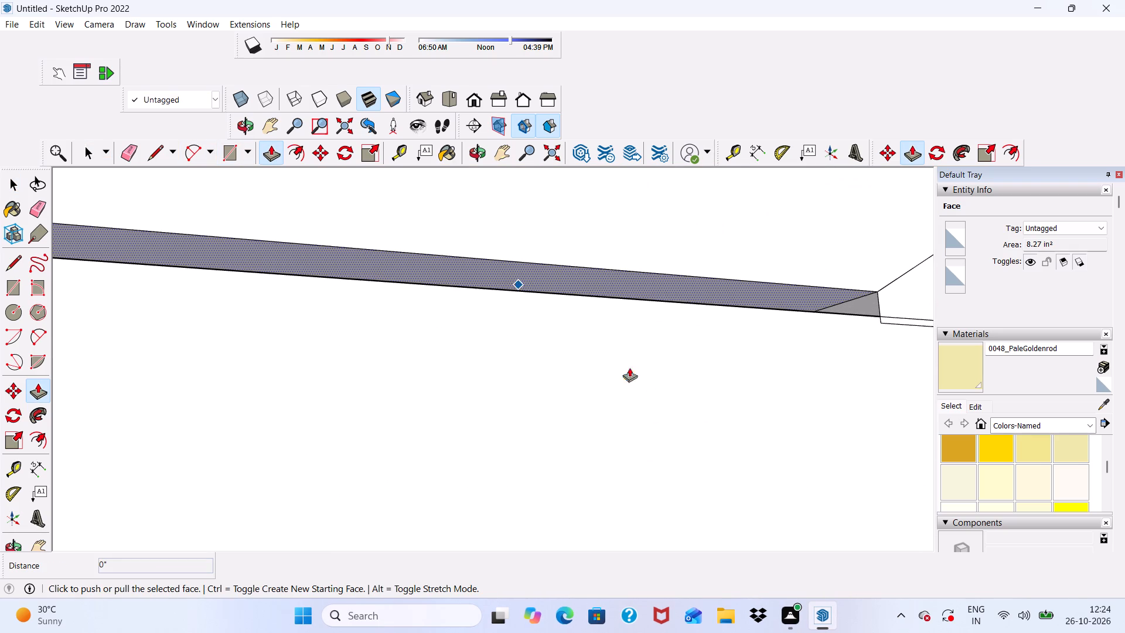
{"action": "left_click", "coordinate": [610, 277]}
{"action": "left_click", "coordinate": [652, 342]}
Examine how the arch's lower left and right ends meet the panel, from the side and the front.
{"action": "scroll", "coordinate": [652, 394], "scroll_direction": "down", "scroll_amount": 2}
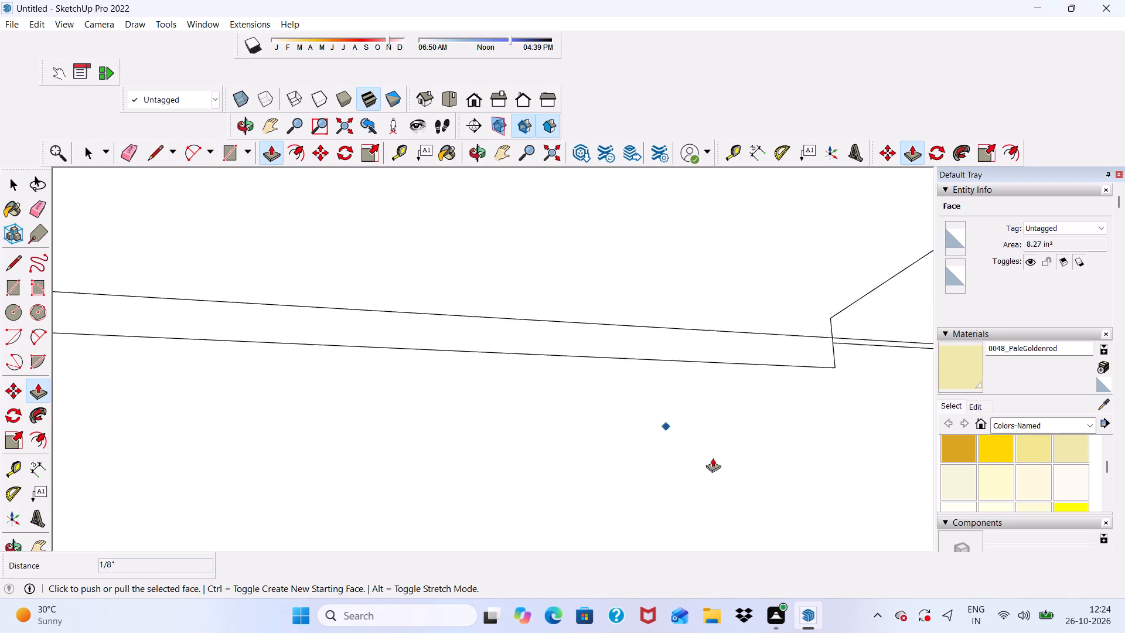
{"action": "scroll", "coordinate": [712, 458], "scroll_direction": "down", "scroll_amount": 15}
{"action": "middle_click_drag", "start_coordinate": [422, 511], "coordinate": [608, 498]}
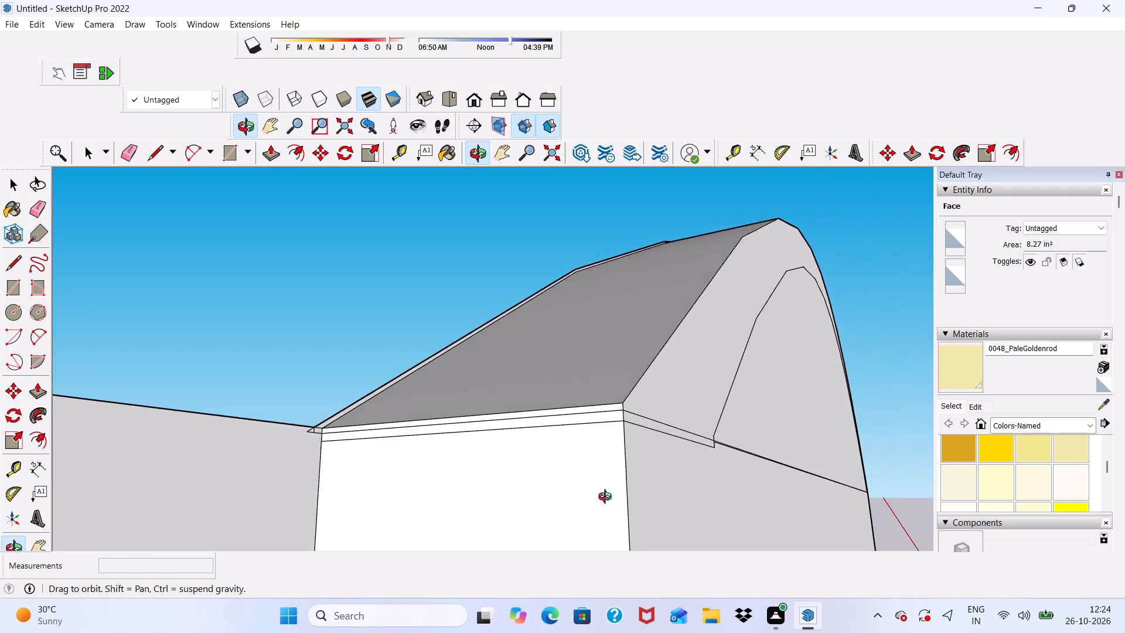
{"action": "middle_click_drag", "start_coordinate": [608, 498], "coordinate": [292, 552]}
{"action": "scroll", "coordinate": [273, 558], "scroll_direction": "up", "scroll_amount": 1}
{"action": "scroll", "coordinate": [370, 507], "scroll_direction": "down", "scroll_amount": 11}
{"action": "scroll", "coordinate": [610, 547], "scroll_direction": "up", "scroll_amount": 13}
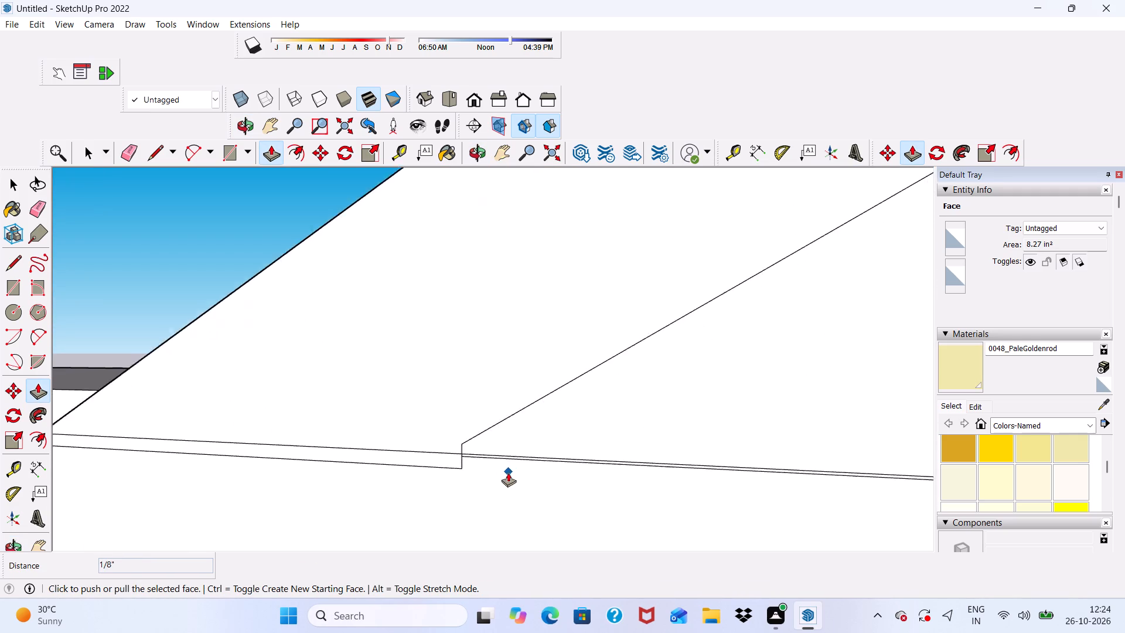
{"action": "scroll", "coordinate": [508, 472], "scroll_direction": "up", "scroll_amount": 2}
{"action": "scroll", "coordinate": [435, 452], "scroll_direction": "down", "scroll_amount": 20}
{"action": "scroll", "coordinate": [435, 452], "scroll_direction": "down", "scroll_amount": 14}
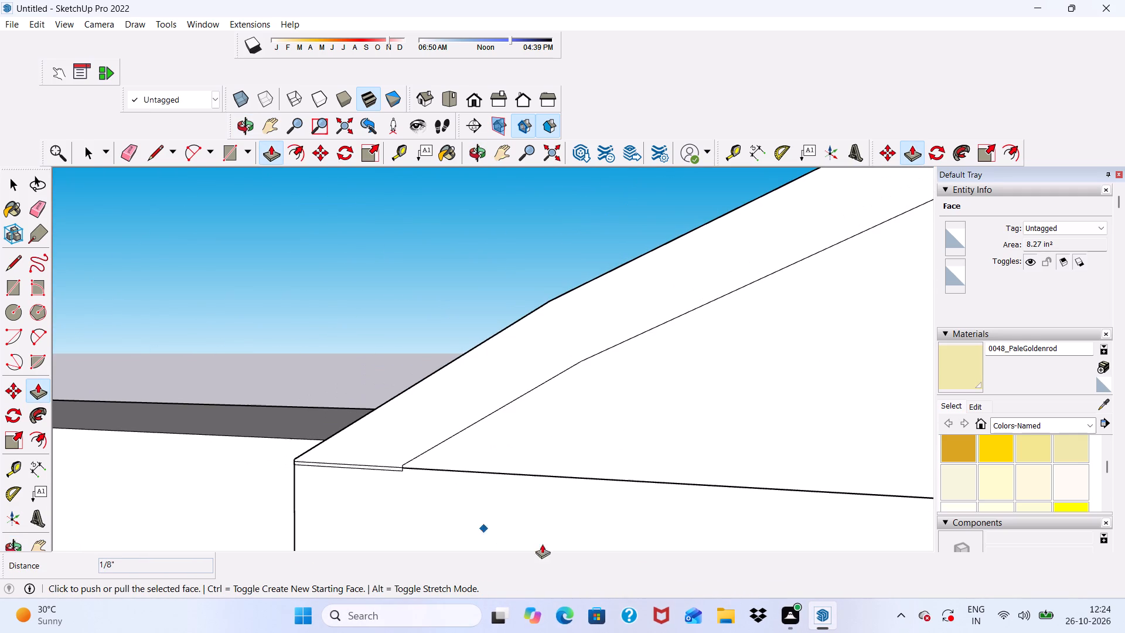
{"action": "scroll", "coordinate": [542, 544], "scroll_direction": "down", "scroll_amount": 7}
{"action": "scroll", "coordinate": [644, 296], "scroll_direction": "down", "scroll_amount": 14}
{"action": "scroll", "coordinate": [691, 377], "scroll_direction": "up", "scroll_amount": 4}
{"action": "scroll", "coordinate": [739, 361], "scroll_direction": "up", "scroll_amount": 13}
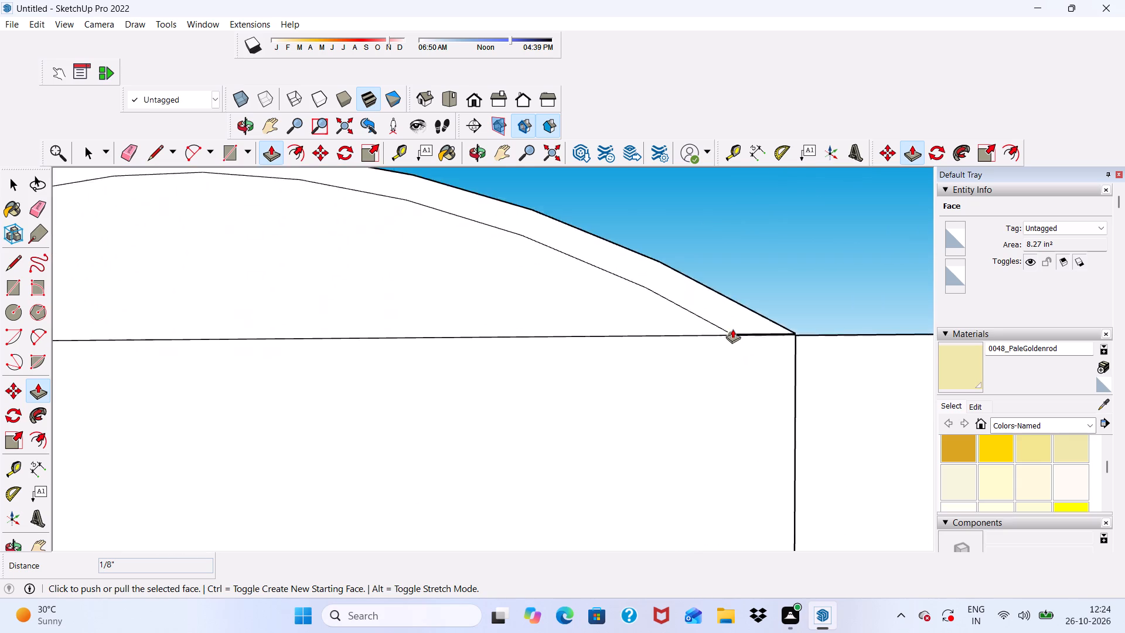
{"action": "scroll", "coordinate": [732, 329], "scroll_direction": "up", "scroll_amount": 8}
{"action": "scroll", "coordinate": [691, 375], "scroll_direction": "up", "scroll_amount": 1}
{"action": "scroll", "coordinate": [733, 306], "scroll_direction": "down", "scroll_amount": 12}
Push/Pull the thin underside face at the right end of the arch's rim about 1/16" down to the panel.
{"action": "scroll", "coordinate": [529, 327], "scroll_direction": "up", "scroll_amount": 3}
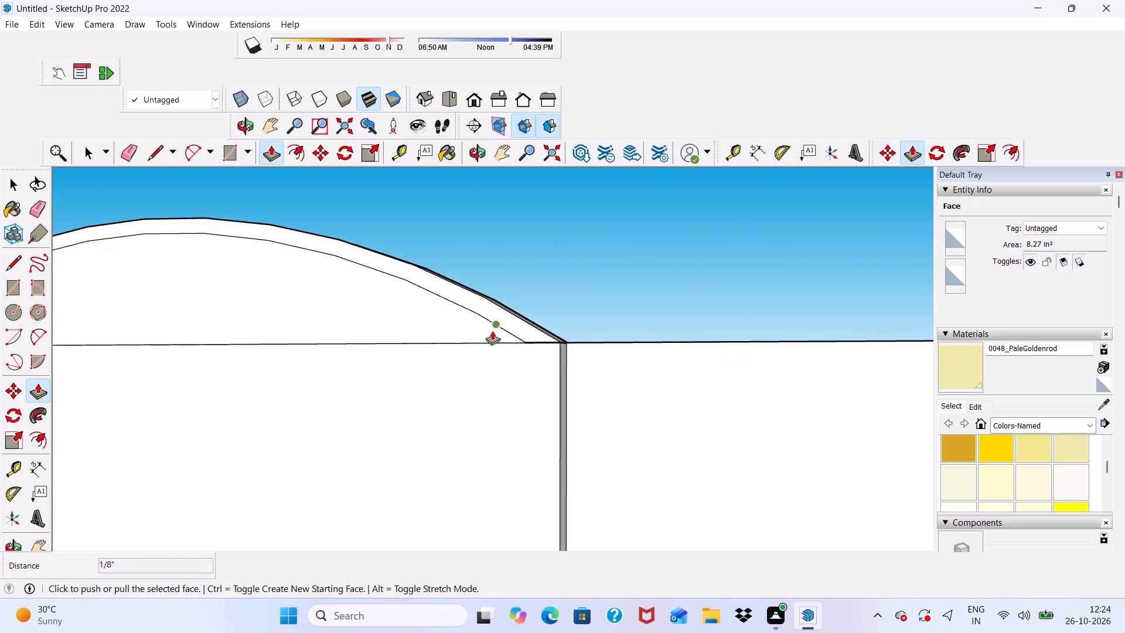
{"action": "scroll", "coordinate": [492, 331], "scroll_direction": "up", "scroll_amount": 20}
{"action": "scroll", "coordinate": [492, 331], "scroll_direction": "up", "scroll_amount": 10}
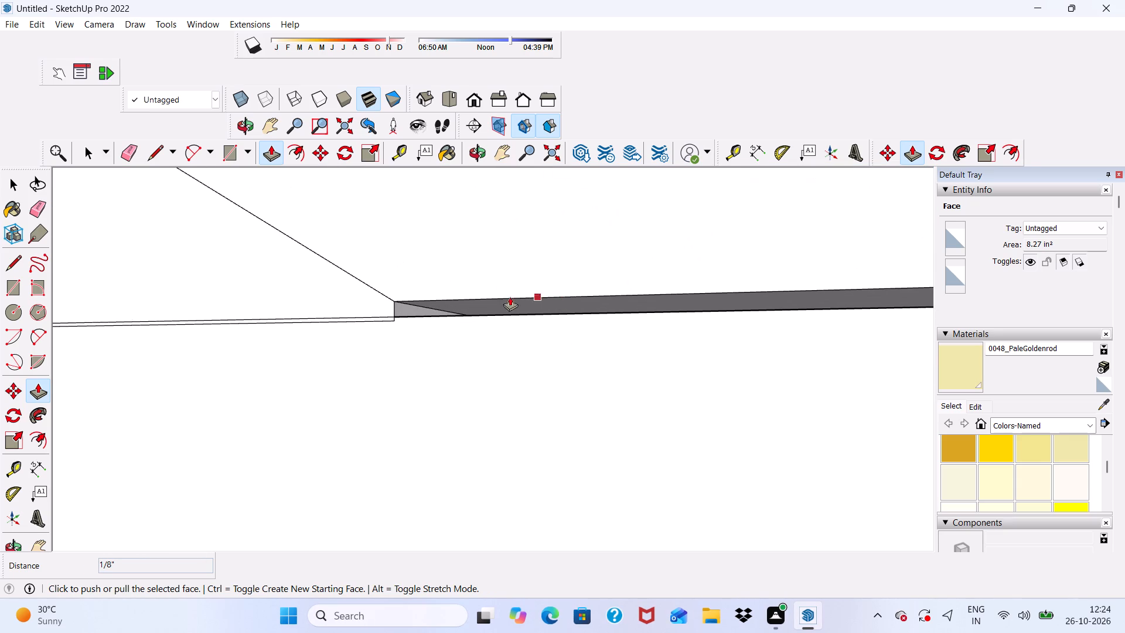
{"action": "left_click", "coordinate": [438, 301]}
{"action": "key", "text": "space"}
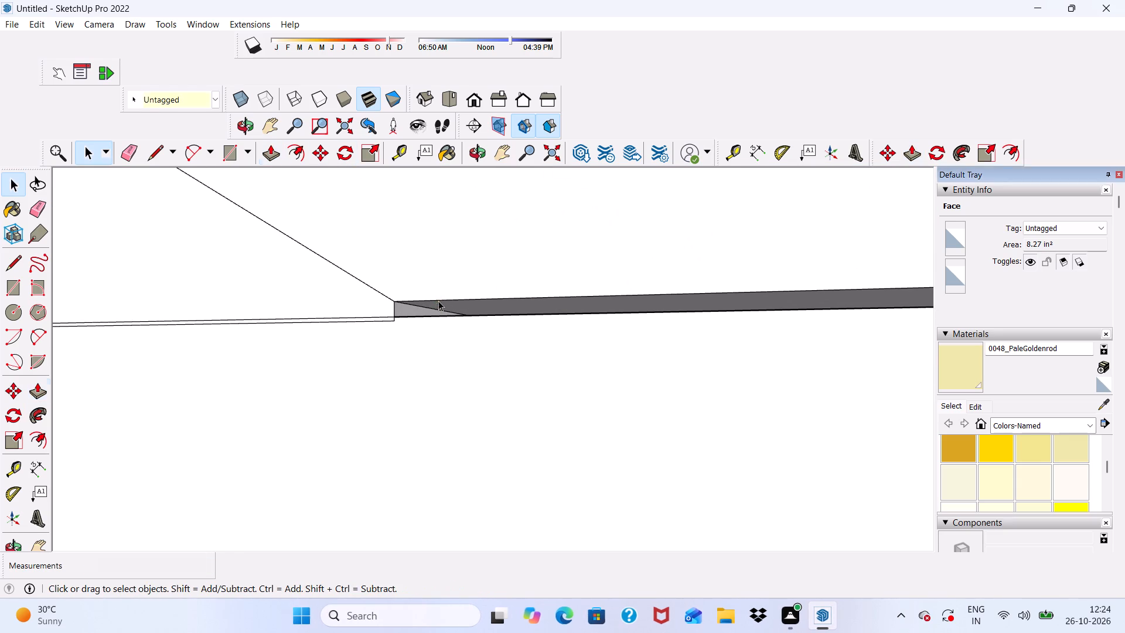
{"action": "left_click", "coordinate": [456, 311]}
{"action": "scroll", "coordinate": [504, 256], "scroll_direction": "up", "scroll_amount": 4}
{"action": "scroll", "coordinate": [502, 338], "scroll_direction": "up", "scroll_amount": 4}
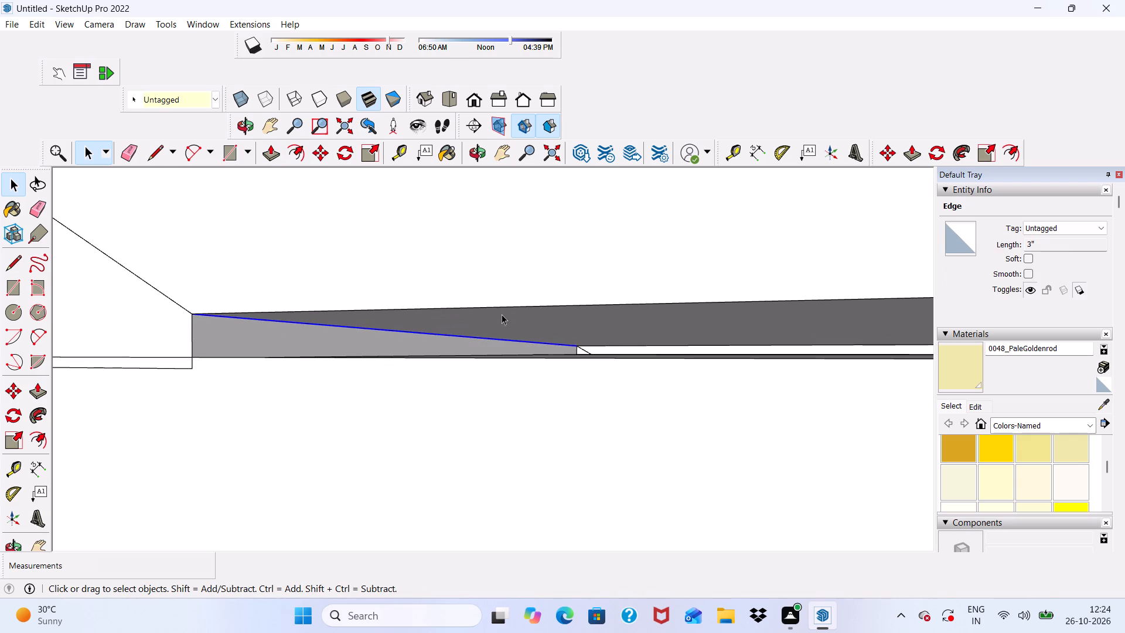
{"action": "left_click", "coordinate": [502, 314]}
{"action": "left_click", "coordinate": [265, 148]}
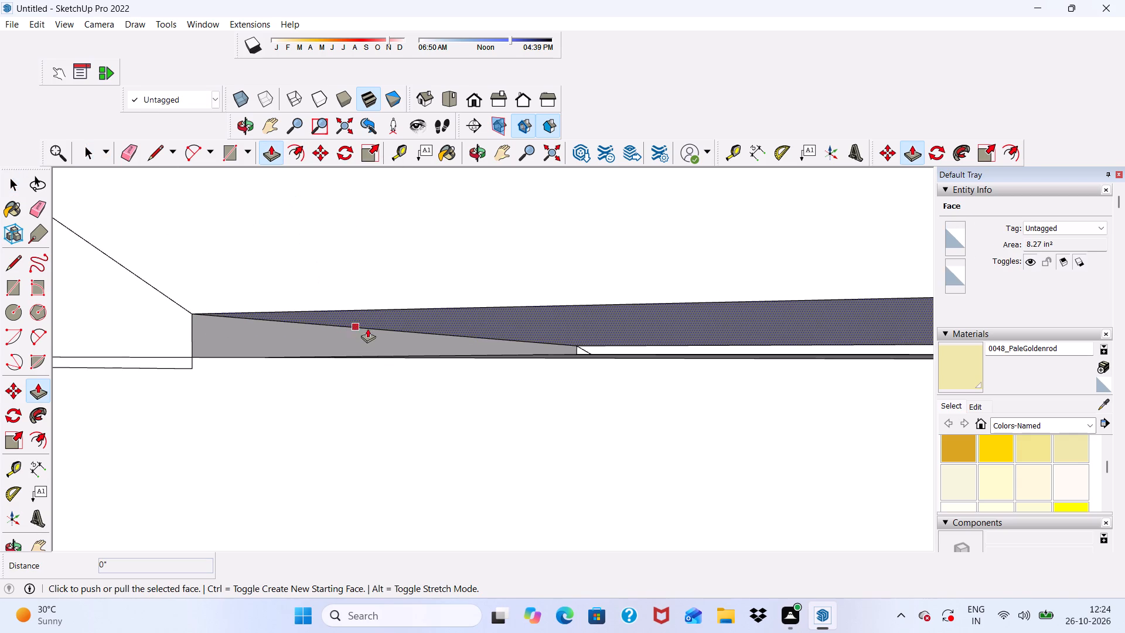
{"action": "left_click", "coordinate": [383, 310]}
{"action": "left_click", "coordinate": [394, 377]}
{"action": "scroll", "coordinate": [386, 359], "scroll_direction": "down", "scroll_amount": 6}
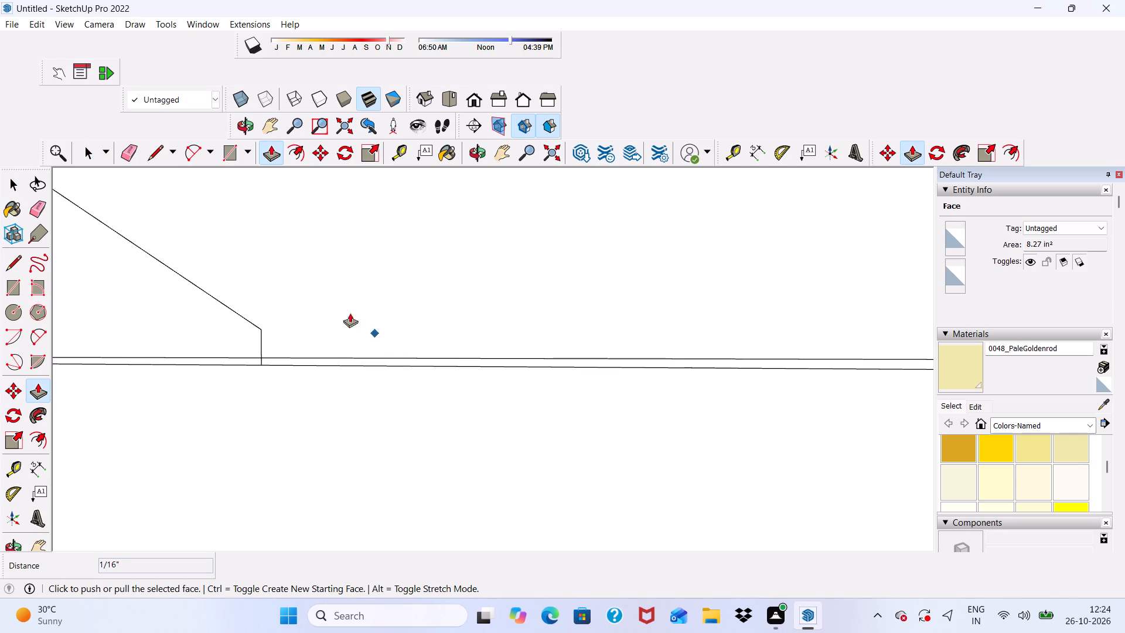
Erase the inner arc segment, short vertical edge and thin double seam lines on the front face at the arch's right end.
{"action": "left_click", "coordinate": [134, 144]}
{"action": "left_click_drag", "start_coordinate": [191, 257], "coordinate": [223, 333]}
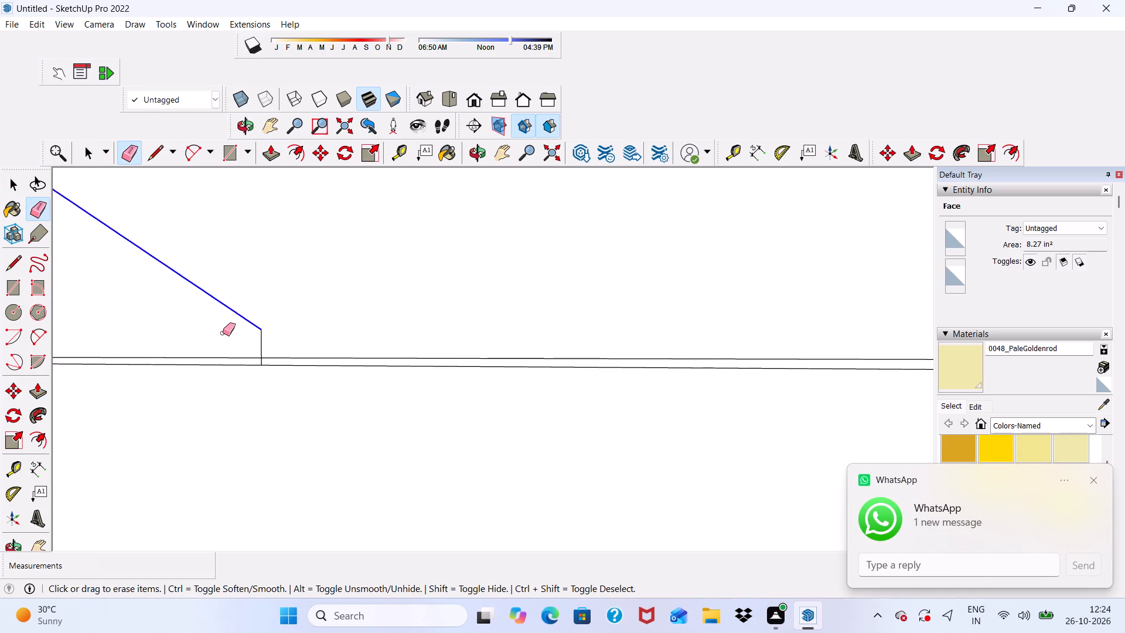
{"action": "left_click_drag", "start_coordinate": [223, 333], "coordinate": [366, 346]}
{"action": "left_click_drag", "start_coordinate": [377, 339], "coordinate": [383, 368]}
{"action": "scroll", "coordinate": [376, 332], "scroll_direction": "down", "scroll_amount": 12}
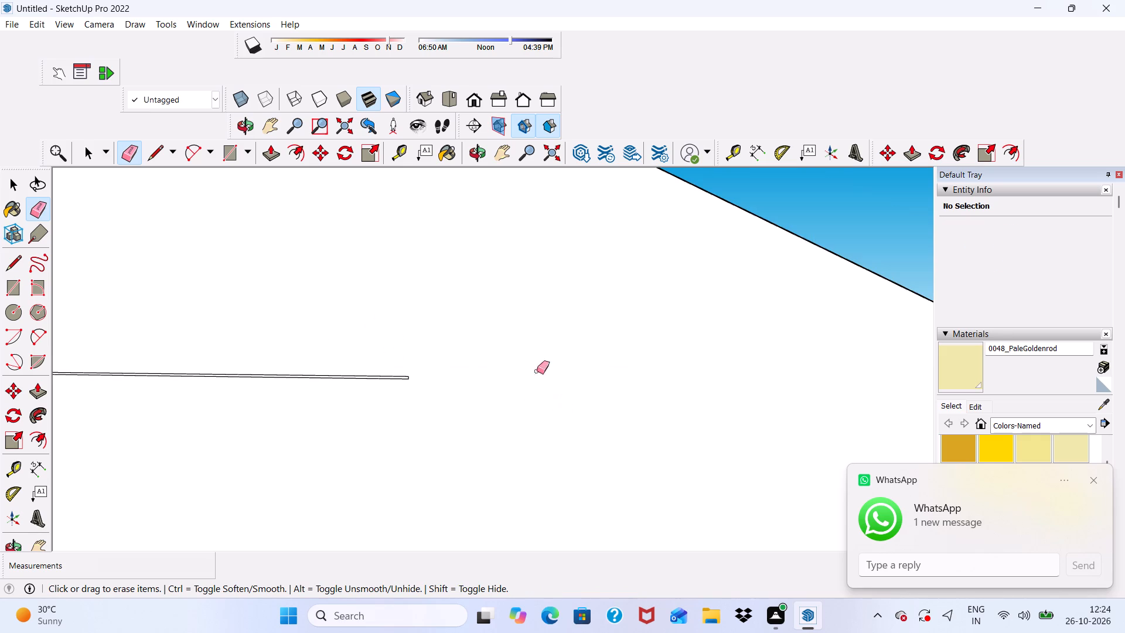
{"action": "left_click_drag", "start_coordinate": [373, 369], "coordinate": [383, 380]}
{"action": "left_click_drag", "start_coordinate": [410, 364], "coordinate": [412, 384]}
{"action": "left_click_drag", "start_coordinate": [399, 363], "coordinate": [408, 383]}
Erase the leftover piece of the inner arc outline on the arch's front face near its right end.
{"action": "scroll", "coordinate": [434, 389], "scroll_direction": "down", "scroll_amount": 4}
{"action": "scroll", "coordinate": [519, 384], "scroll_direction": "down", "scroll_amount": 4}
{"action": "scroll", "coordinate": [589, 368], "scroll_direction": "down", "scroll_amount": 5}
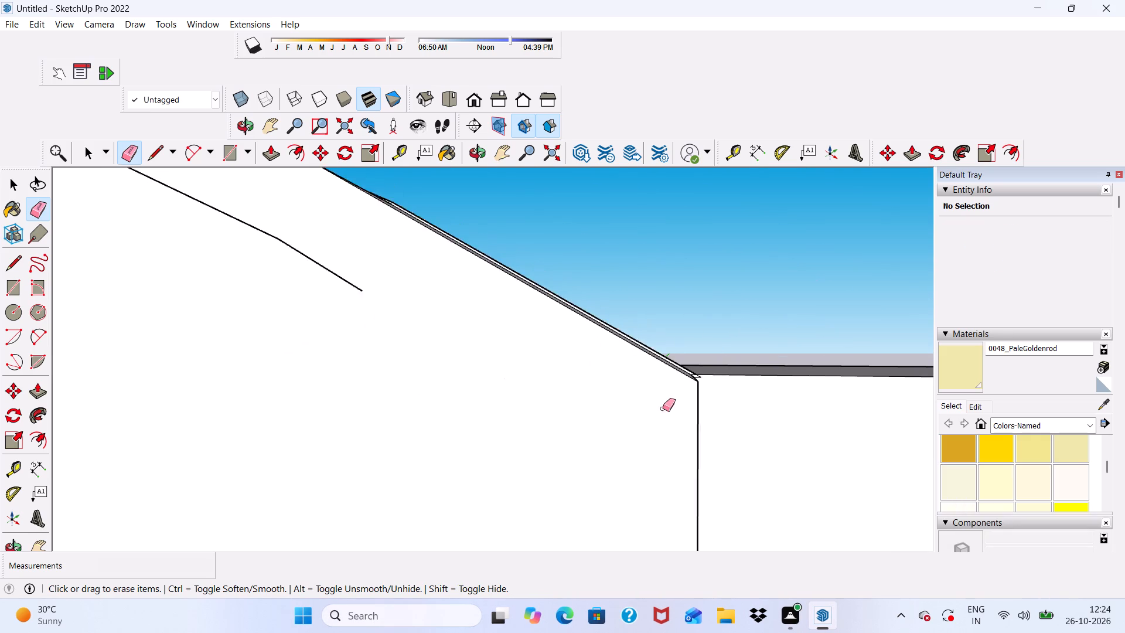
{"action": "scroll", "coordinate": [663, 409], "scroll_direction": "down", "scroll_amount": 1}
{"action": "scroll", "coordinate": [367, 287], "scroll_direction": "up", "scroll_amount": 4}
{"action": "left_click_drag", "start_coordinate": [357, 268], "coordinate": [387, 339]}
{"action": "scroll", "coordinate": [413, 344], "scroll_direction": "down", "scroll_amount": 1}
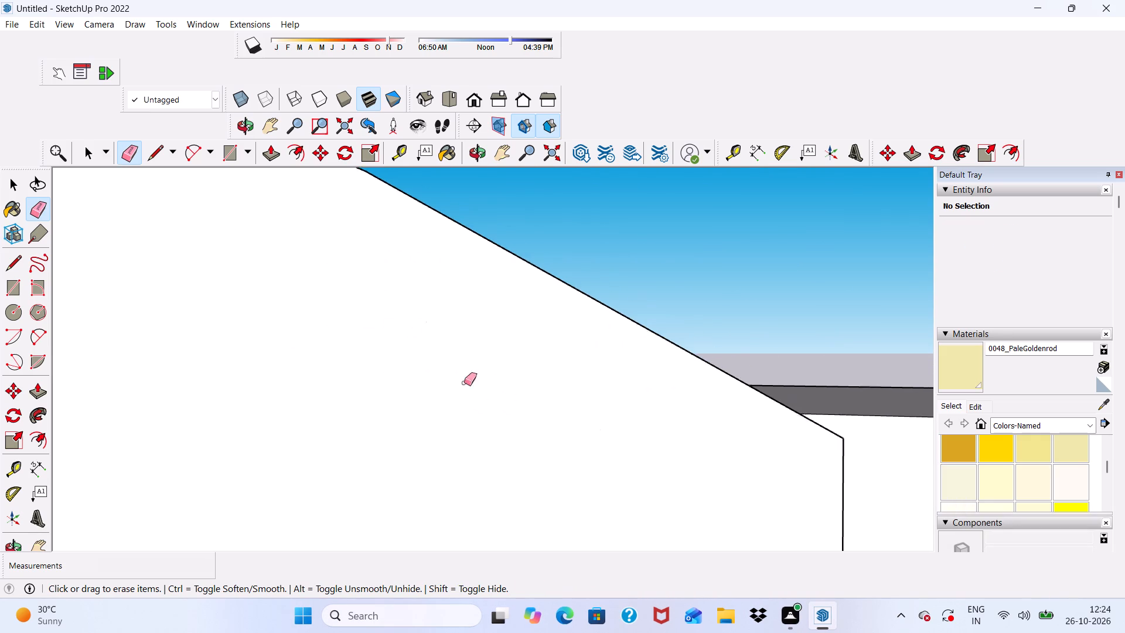
Erase the leftover inner outline segments and tiny stray edge on the front face at the arch's left end.
{"action": "scroll", "coordinate": [464, 383], "scroll_direction": "down", "scroll_amount": 18}
{"action": "scroll", "coordinate": [342, 367], "scroll_direction": "up", "scroll_amount": 11}
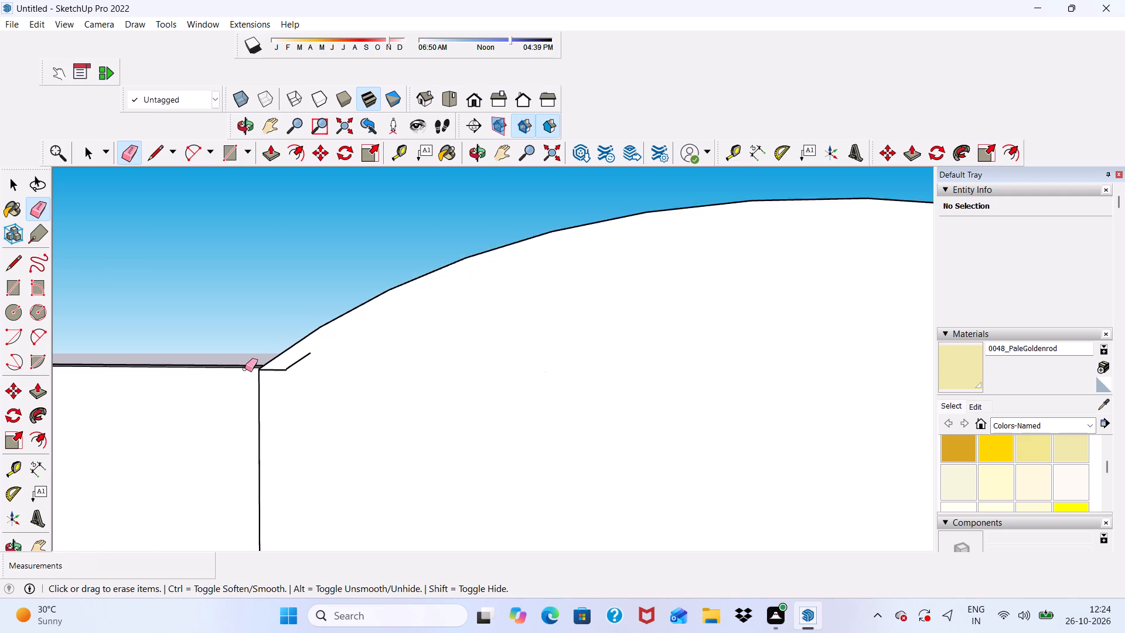
{"action": "scroll", "coordinate": [245, 369], "scroll_direction": "up", "scroll_amount": 7}
{"action": "left_click_drag", "start_coordinate": [288, 360], "coordinate": [288, 386]}
{"action": "left_click_drag", "start_coordinate": [299, 358], "coordinate": [337, 352]}
{"action": "left_click_drag", "start_coordinate": [337, 352], "coordinate": [345, 336]}
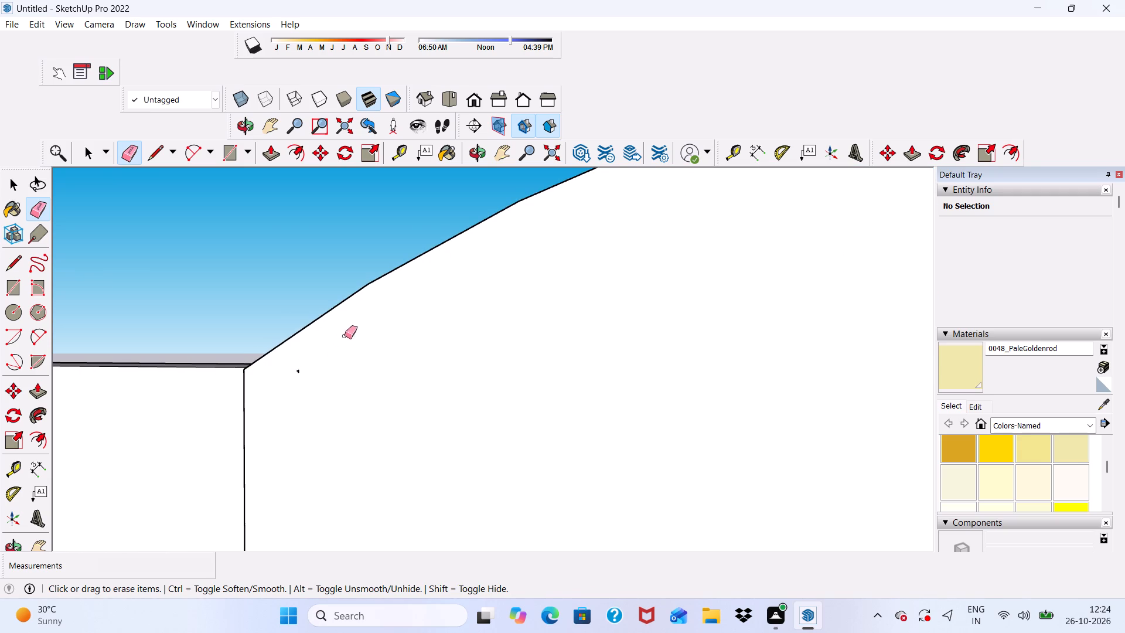
{"action": "left_click_drag", "start_coordinate": [345, 336], "coordinate": [345, 335]}
{"action": "left_click_drag", "start_coordinate": [328, 350], "coordinate": [303, 367]}
{"action": "left_click", "coordinate": [299, 370]}
{"action": "left_click_drag", "start_coordinate": [296, 373], "coordinate": [298, 381]}
{"action": "left_click_drag", "start_coordinate": [293, 373], "coordinate": [316, 394]}
{"action": "left_click_drag", "start_coordinate": [296, 373], "coordinate": [363, 461]}
{"action": "scroll", "coordinate": [364, 401], "scroll_direction": "down", "scroll_amount": 4}
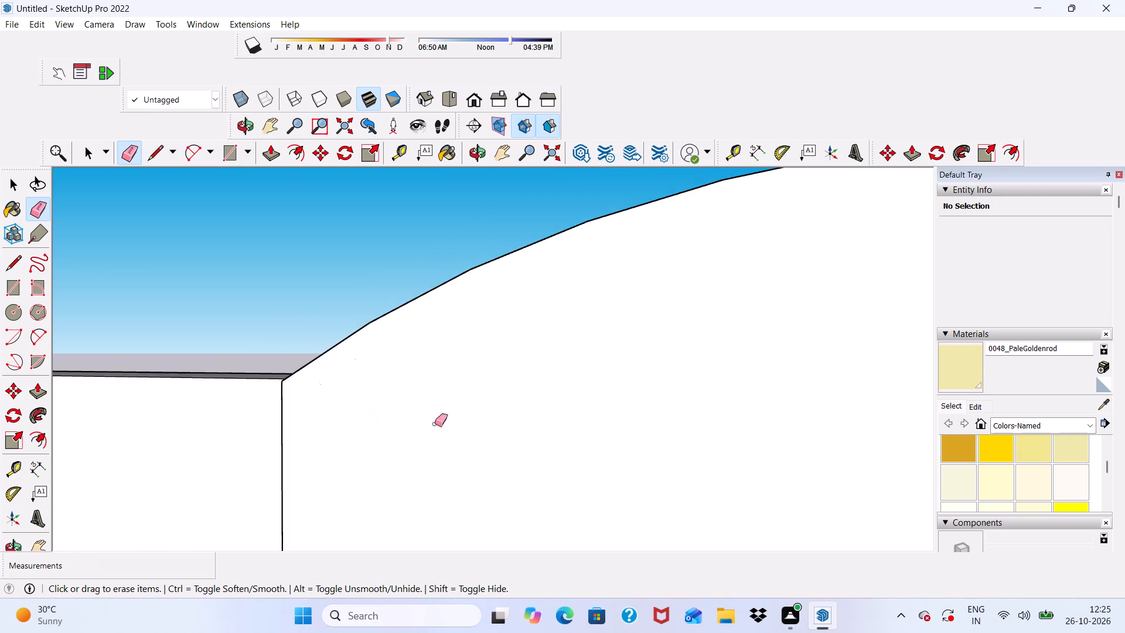
Erase the tiny stray edges remaining near the arch's lower left end from an angled view.
{"action": "scroll", "coordinate": [435, 424], "scroll_direction": "down", "scroll_amount": 8}
{"action": "scroll", "coordinate": [407, 458], "scroll_direction": "up", "scroll_amount": 1}
{"action": "middle_click_drag", "start_coordinate": [408, 457], "coordinate": [728, 514]}
{"action": "scroll", "coordinate": [524, 474], "scroll_direction": "up", "scroll_amount": 8}
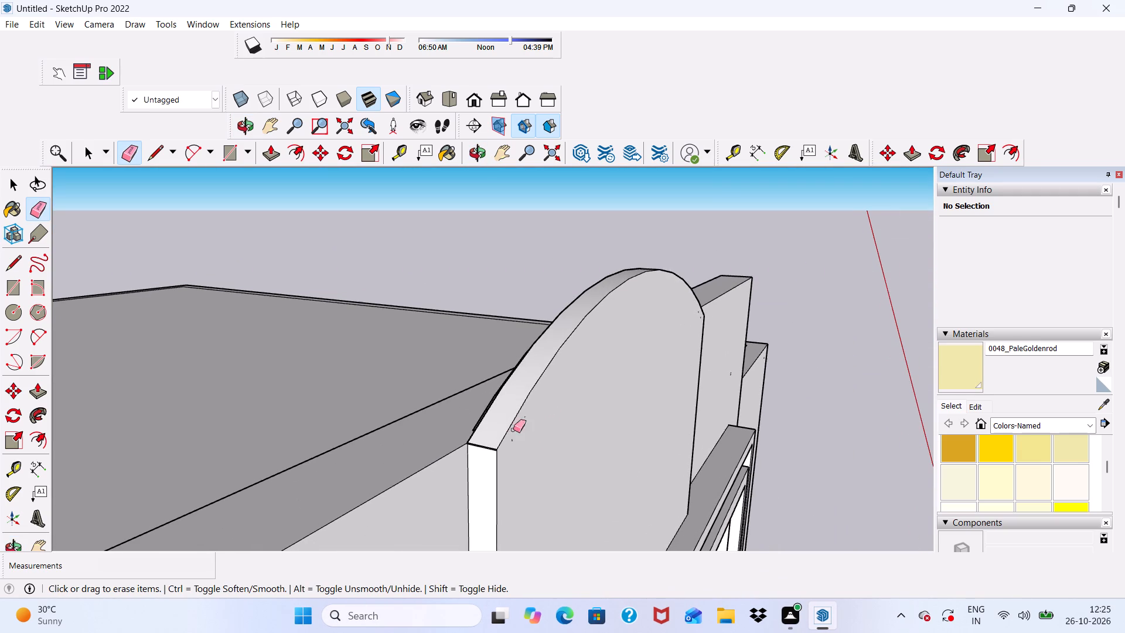
{"action": "left_click", "coordinate": [530, 414]}
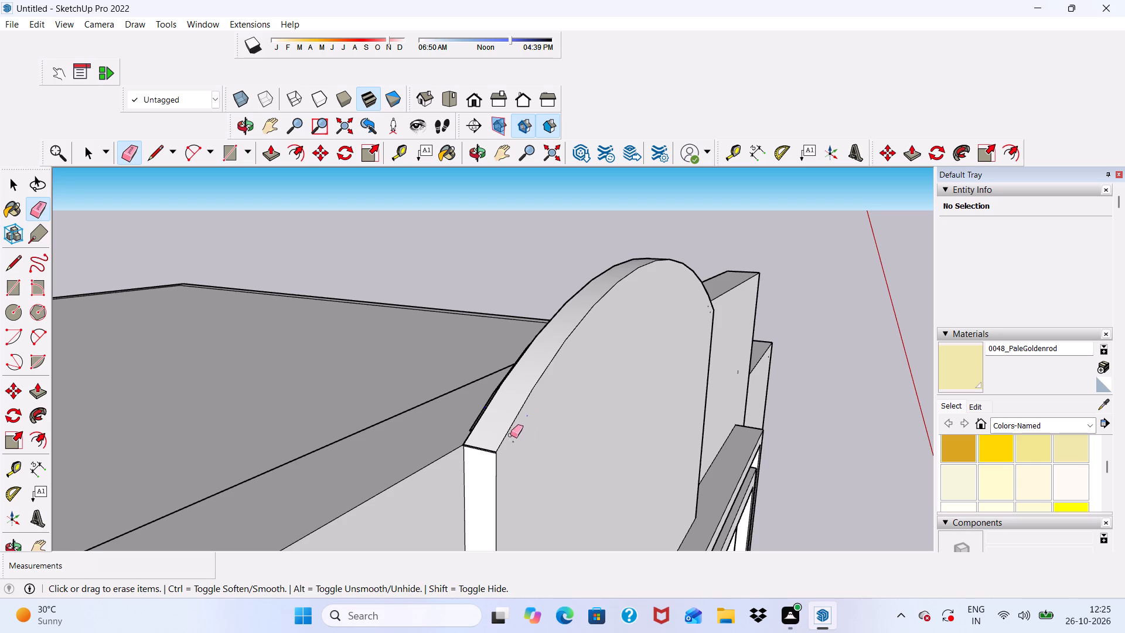
{"action": "left_click_drag", "start_coordinate": [515, 441], "coordinate": [517, 454]}
{"action": "left_click_drag", "start_coordinate": [510, 441], "coordinate": [514, 450]}
{"action": "left_click_drag", "start_coordinate": [510, 440], "coordinate": [516, 454]}
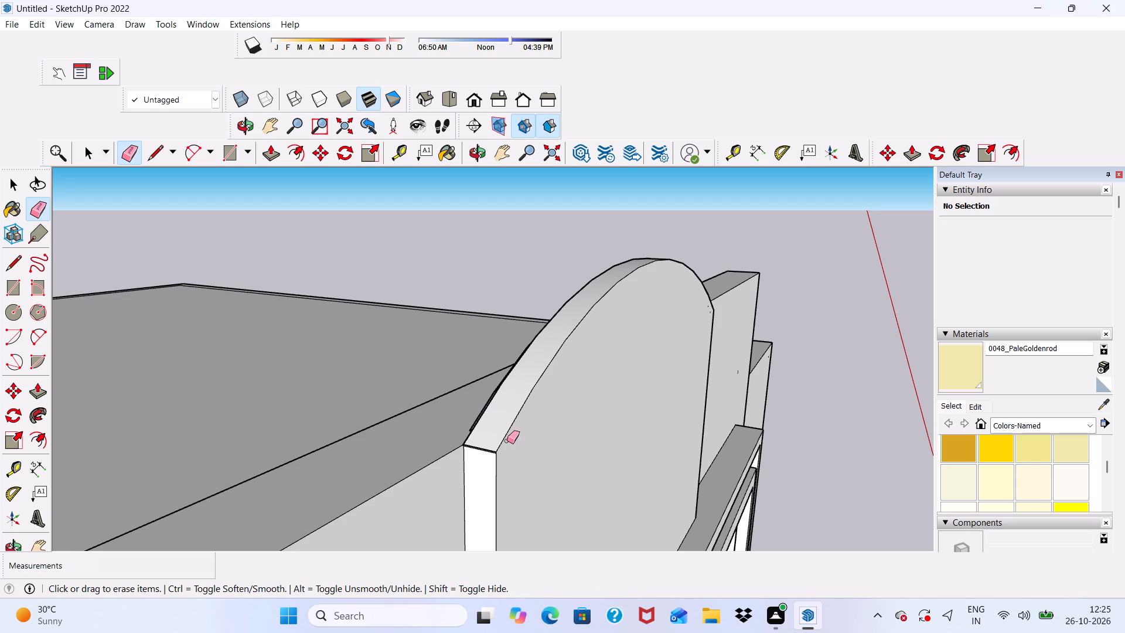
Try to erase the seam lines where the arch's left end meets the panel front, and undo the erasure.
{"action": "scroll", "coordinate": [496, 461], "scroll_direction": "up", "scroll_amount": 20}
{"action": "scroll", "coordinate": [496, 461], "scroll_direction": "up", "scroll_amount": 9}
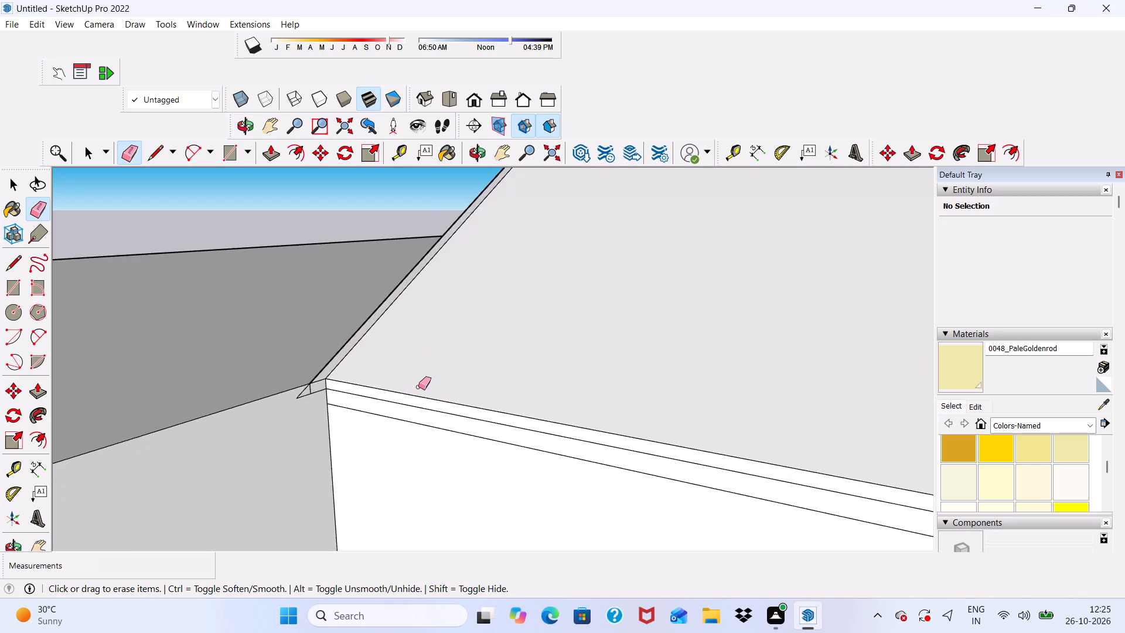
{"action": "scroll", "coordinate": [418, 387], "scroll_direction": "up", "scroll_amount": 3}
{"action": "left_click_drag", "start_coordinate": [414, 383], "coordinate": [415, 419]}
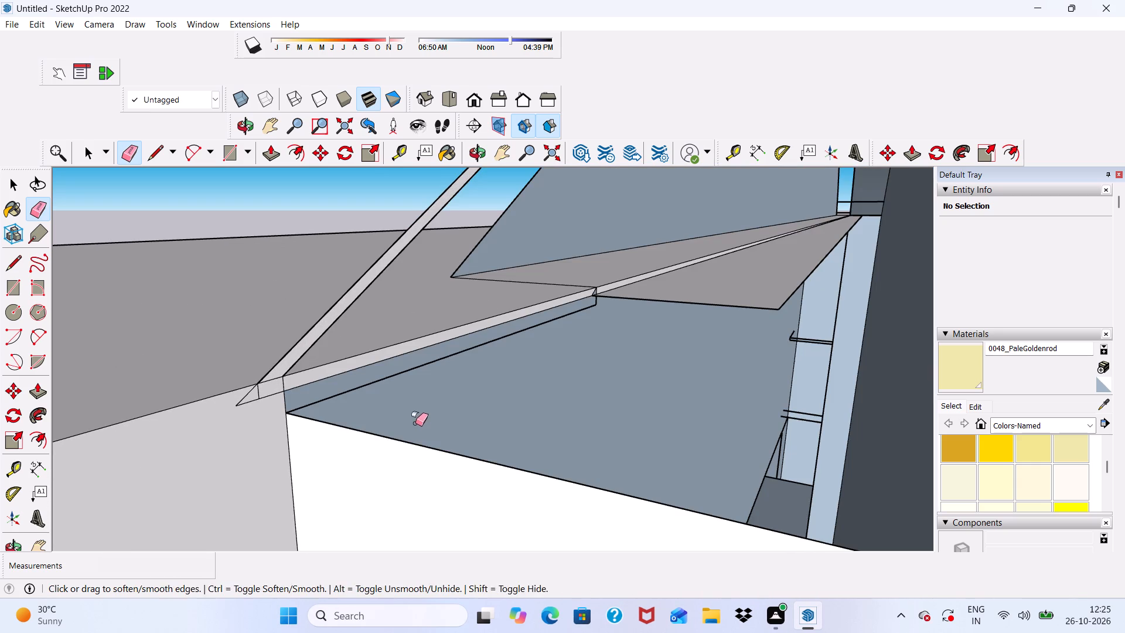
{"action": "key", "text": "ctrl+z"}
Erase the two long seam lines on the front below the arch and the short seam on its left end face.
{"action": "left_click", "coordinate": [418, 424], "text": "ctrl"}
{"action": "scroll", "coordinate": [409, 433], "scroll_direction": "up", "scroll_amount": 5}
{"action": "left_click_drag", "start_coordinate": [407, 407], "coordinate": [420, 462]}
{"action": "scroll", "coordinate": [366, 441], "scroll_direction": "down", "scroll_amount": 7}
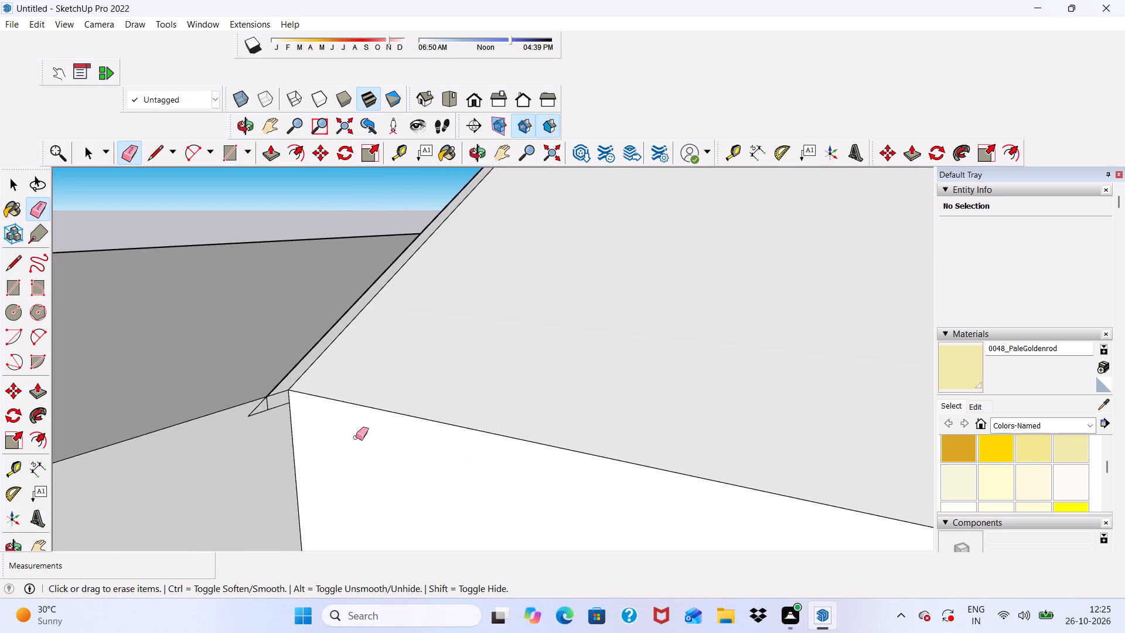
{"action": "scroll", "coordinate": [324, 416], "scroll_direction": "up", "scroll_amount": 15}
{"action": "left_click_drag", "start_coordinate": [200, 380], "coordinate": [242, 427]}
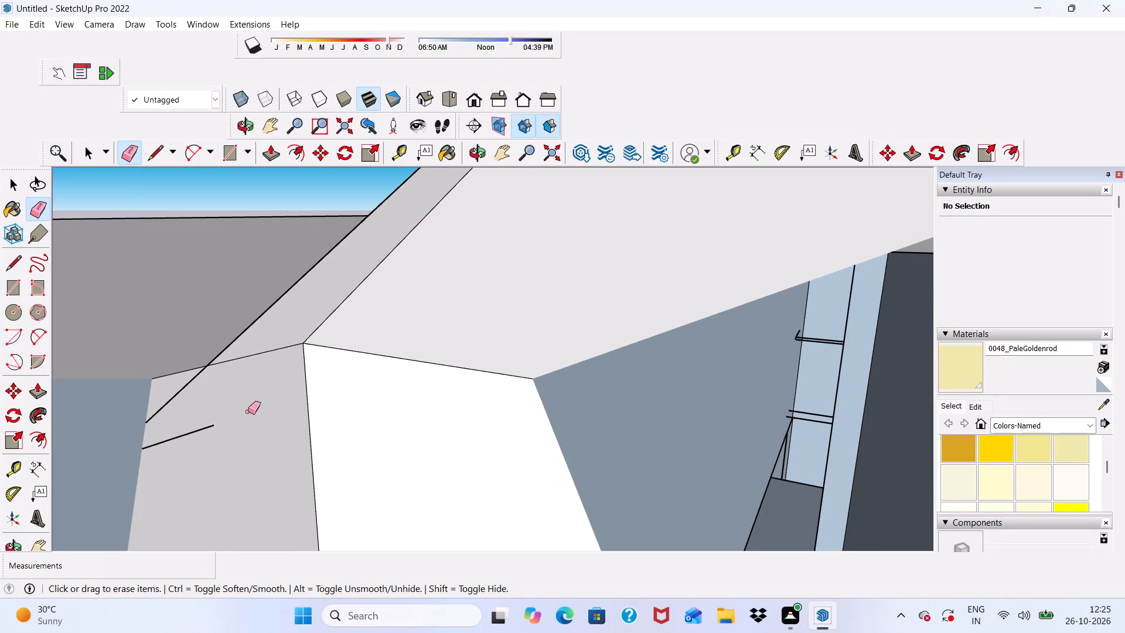
Examine the arch's lower end from behind, where the rim and the recessed inner part meet the panel.
{"action": "scroll", "coordinate": [248, 399], "scroll_direction": "down", "scroll_amount": 20}
{"action": "middle_click_drag", "start_coordinate": [418, 508], "coordinate": [275, 448]}
{"action": "scroll", "coordinate": [275, 448], "scroll_direction": "down", "scroll_amount": 1}
{"action": "scroll", "coordinate": [299, 437], "scroll_direction": "up", "scroll_amount": 1}
{"action": "scroll", "coordinate": [330, 435], "scroll_direction": "down", "scroll_amount": 3}
{"action": "middle_click_drag", "start_coordinate": [463, 532], "coordinate": [926, 550]}
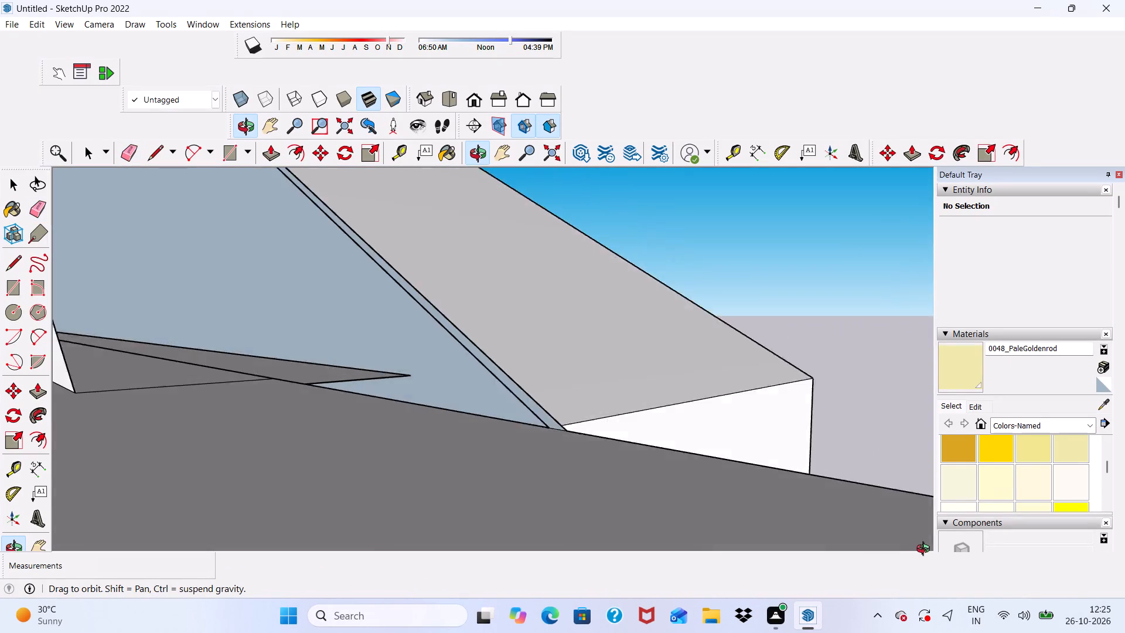
{"action": "middle_click_drag", "start_coordinate": [926, 550], "coordinate": [963, 550]}
{"action": "scroll", "coordinate": [618, 464], "scroll_direction": "up", "scroll_amount": 2}
{"action": "scroll", "coordinate": [383, 414], "scroll_direction": "down", "scroll_amount": 20}
{"action": "scroll", "coordinate": [383, 414], "scroll_direction": "down", "scroll_amount": 1}
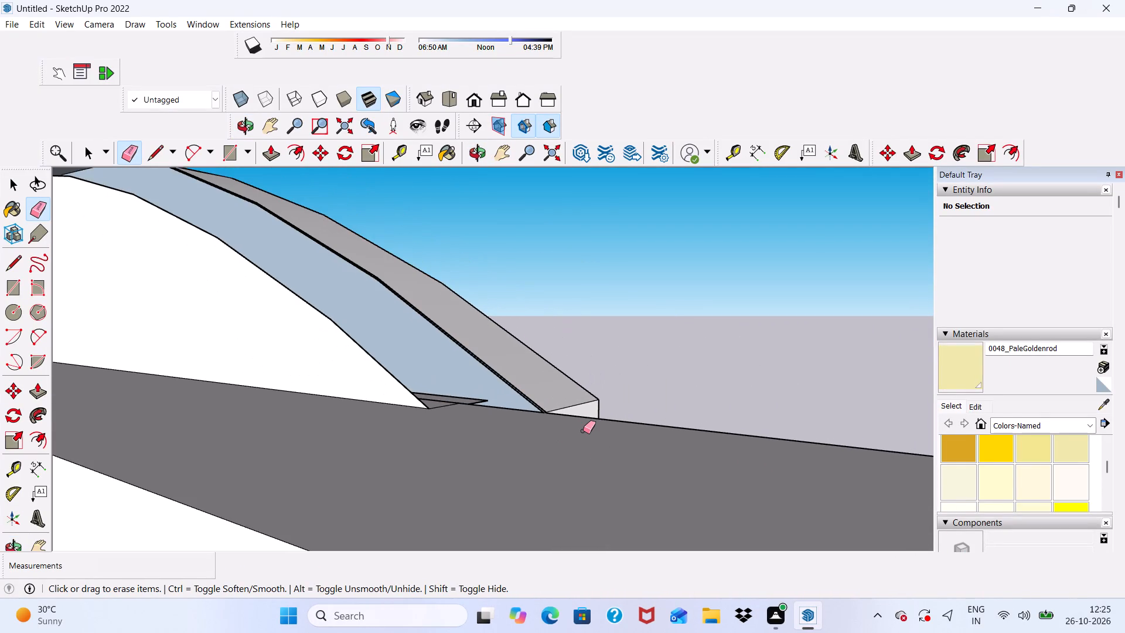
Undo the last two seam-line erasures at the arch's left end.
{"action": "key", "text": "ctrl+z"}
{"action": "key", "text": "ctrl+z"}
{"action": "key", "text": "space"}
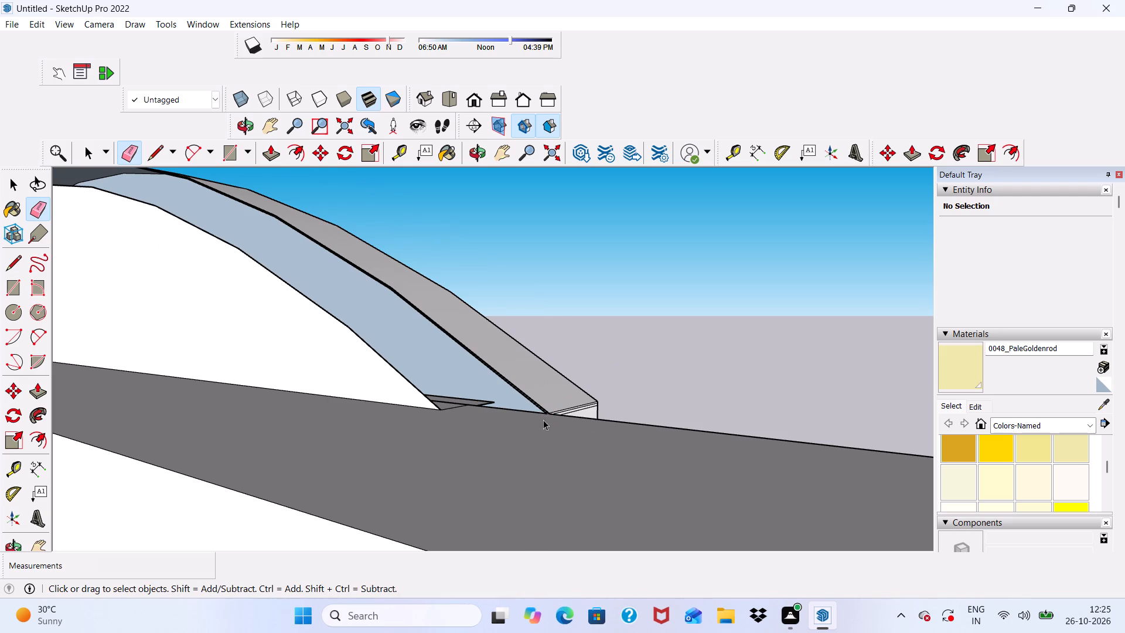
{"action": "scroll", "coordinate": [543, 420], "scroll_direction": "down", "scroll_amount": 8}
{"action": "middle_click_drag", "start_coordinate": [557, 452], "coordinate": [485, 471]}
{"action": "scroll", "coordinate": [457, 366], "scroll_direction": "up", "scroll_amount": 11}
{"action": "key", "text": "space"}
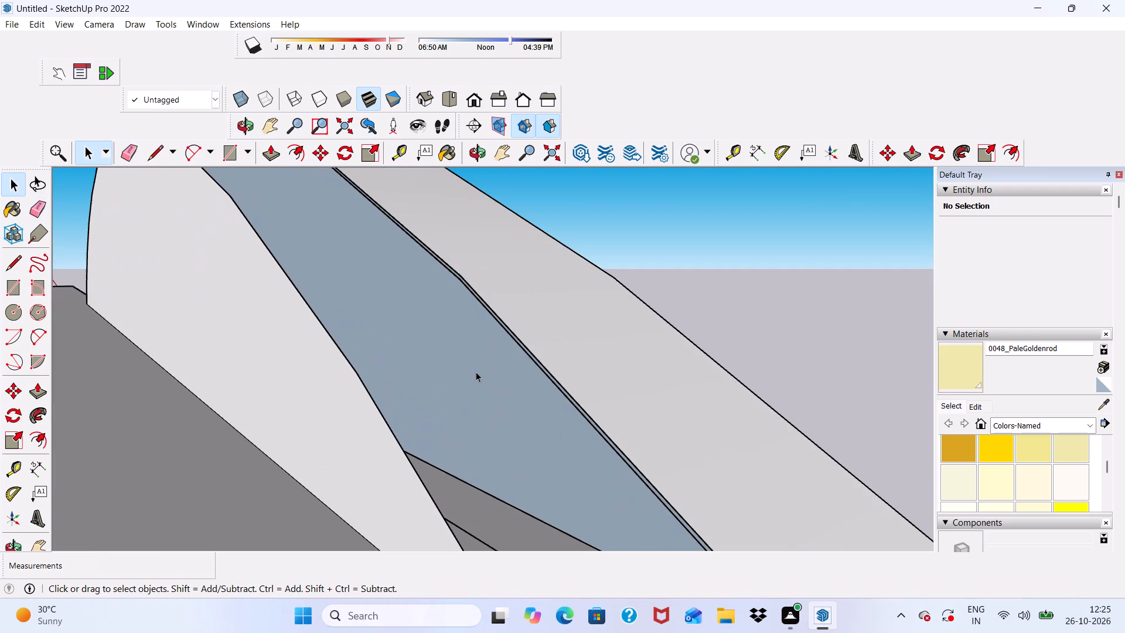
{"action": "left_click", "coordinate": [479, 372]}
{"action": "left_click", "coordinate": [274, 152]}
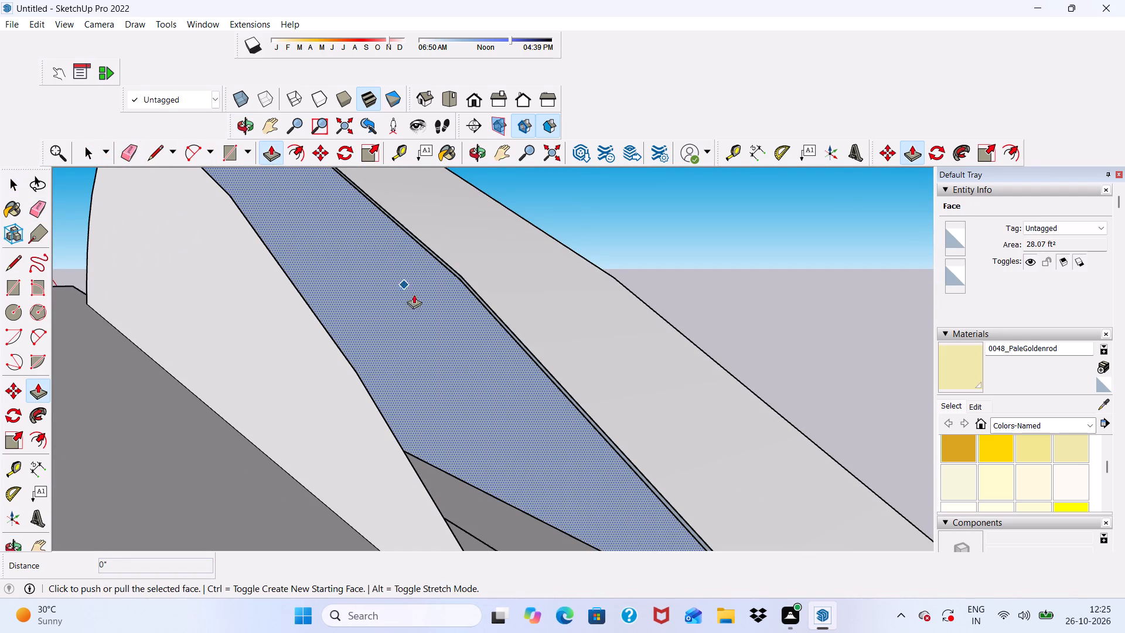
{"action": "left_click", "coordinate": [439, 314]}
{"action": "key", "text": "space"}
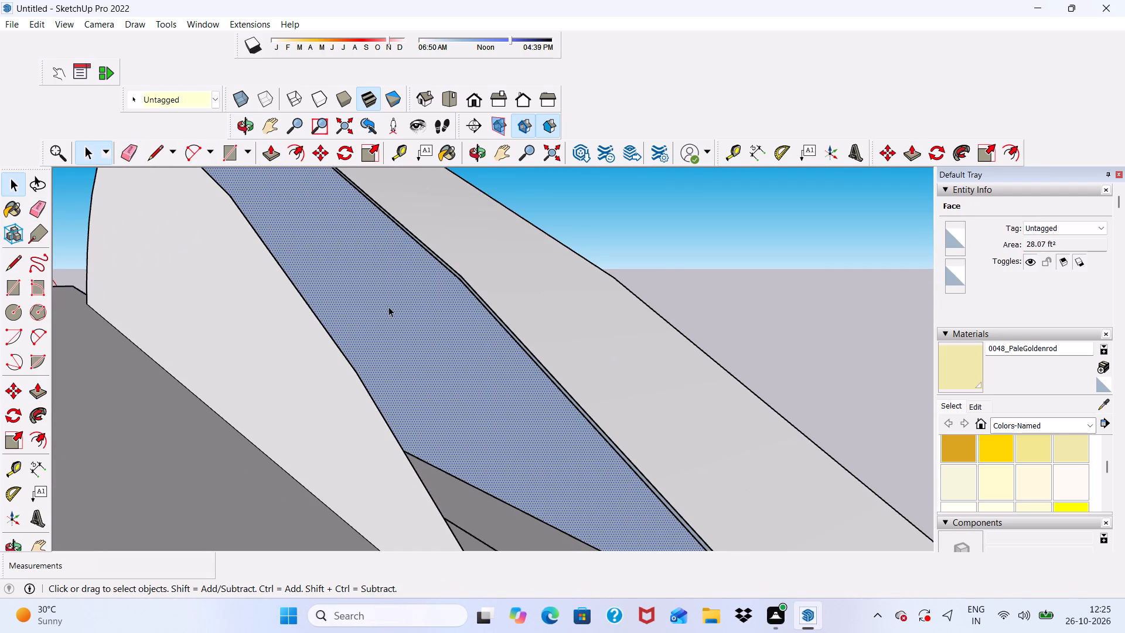
Push/Pull the back face of the arch's inner part about 1 3/16".
{"action": "scroll", "coordinate": [393, 345], "scroll_direction": "down", "scroll_amount": 3}
{"action": "middle_click_drag", "start_coordinate": [395, 374], "coordinate": [344, 395]}
{"action": "scroll", "coordinate": [357, 326], "scroll_direction": "up", "scroll_amount": 7}
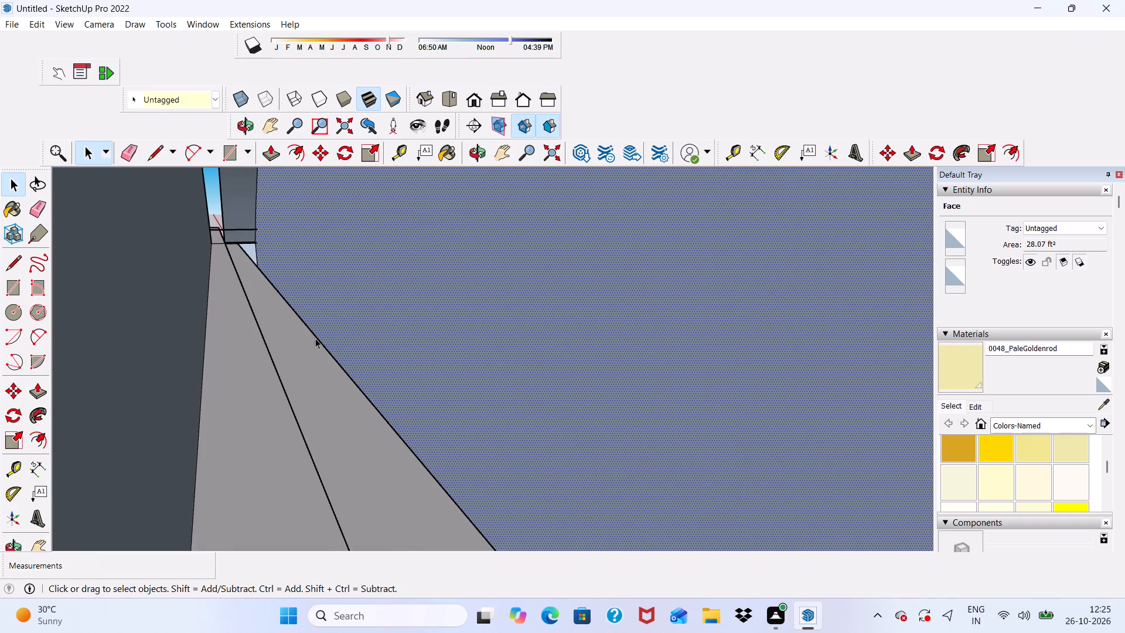
{"action": "left_click", "coordinate": [124, 373]}
{"action": "left_click", "coordinate": [271, 149]}
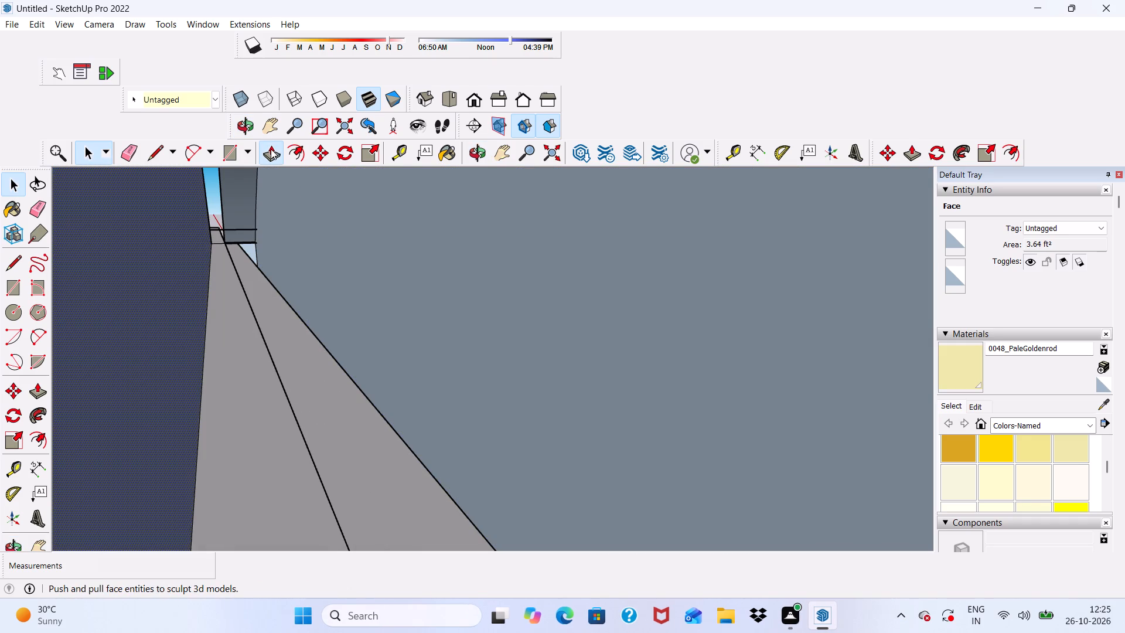
{"action": "left_click", "coordinate": [136, 390]}
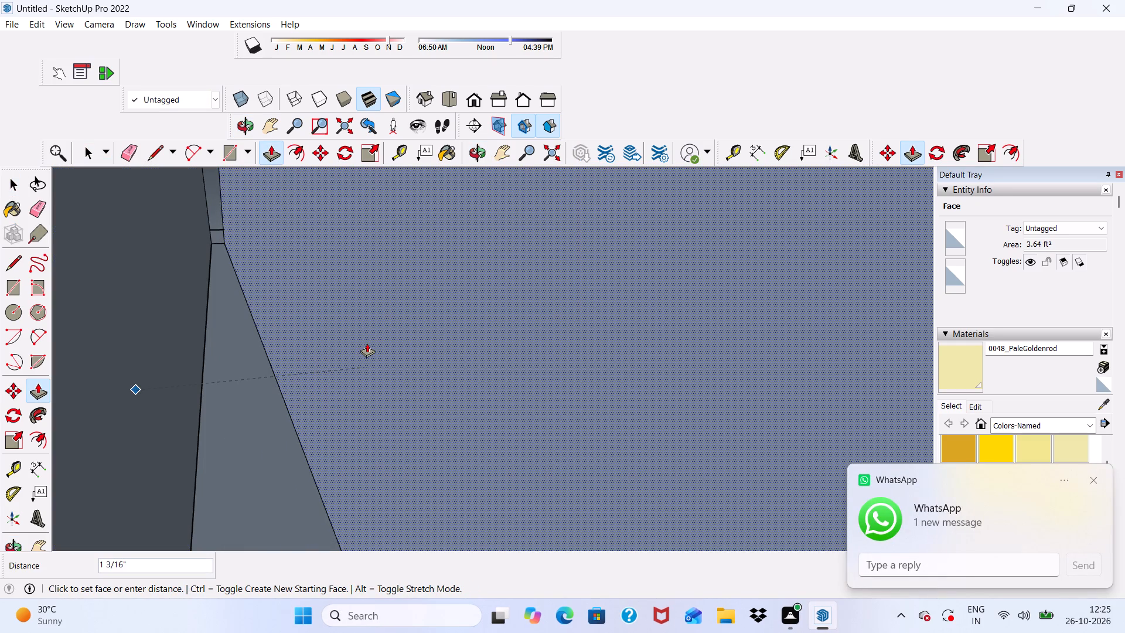
{"action": "left_click_drag", "start_coordinate": [362, 342], "coordinate": [489, 382]}
Push/Pull the large recessed face behind the arch's rim about 4 1/4" toward the back.
{"action": "scroll", "coordinate": [373, 353], "scroll_direction": "down", "scroll_amount": 5}
{"action": "scroll", "coordinate": [463, 351], "scroll_direction": "down", "scroll_amount": 19}
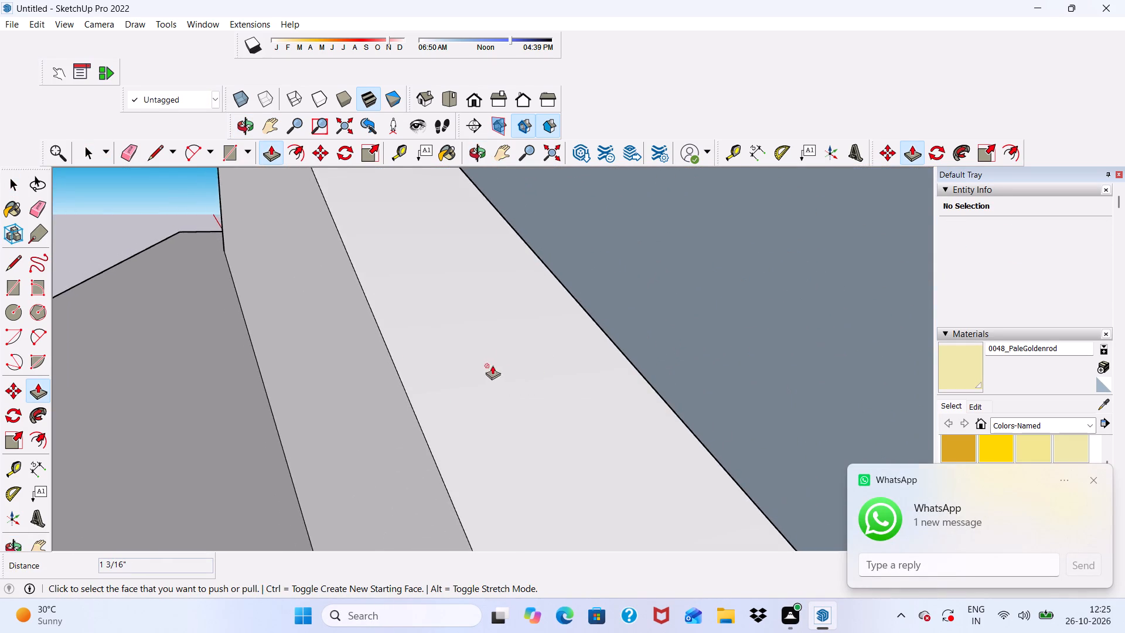
{"action": "scroll", "coordinate": [492, 365], "scroll_direction": "down", "scroll_amount": 9}
{"action": "left_click", "coordinate": [613, 323]}
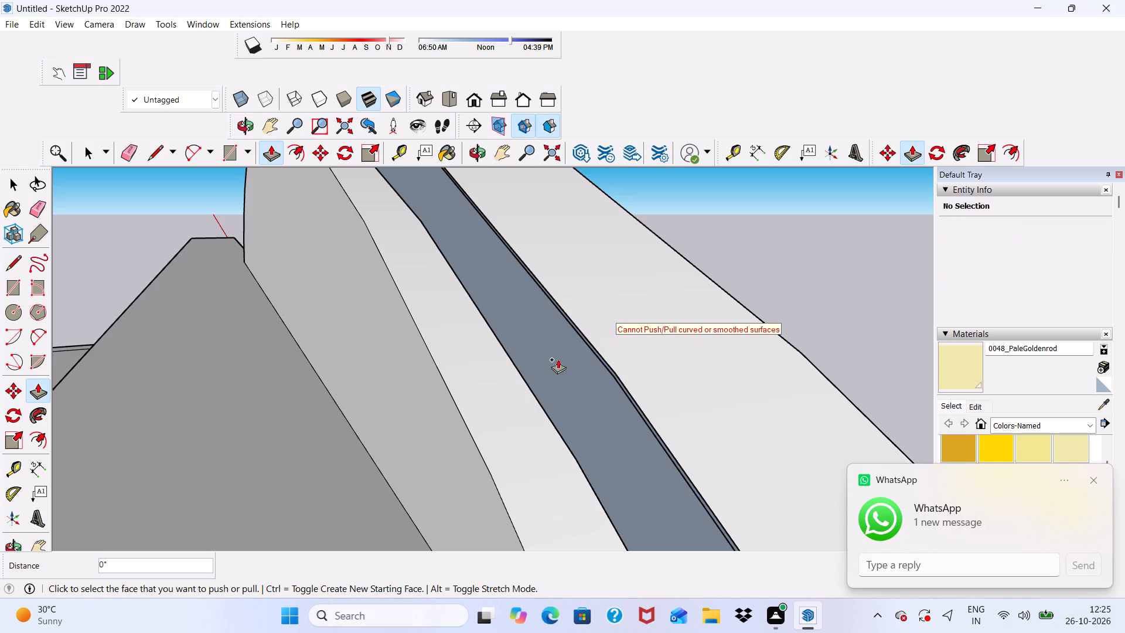
{"action": "scroll", "coordinate": [552, 365], "scroll_direction": "down", "scroll_amount": 1}
{"action": "middle_click_drag", "start_coordinate": [555, 368], "coordinate": [684, 291]}
{"action": "left_click", "coordinate": [622, 346]}
{"action": "key", "text": "space"}
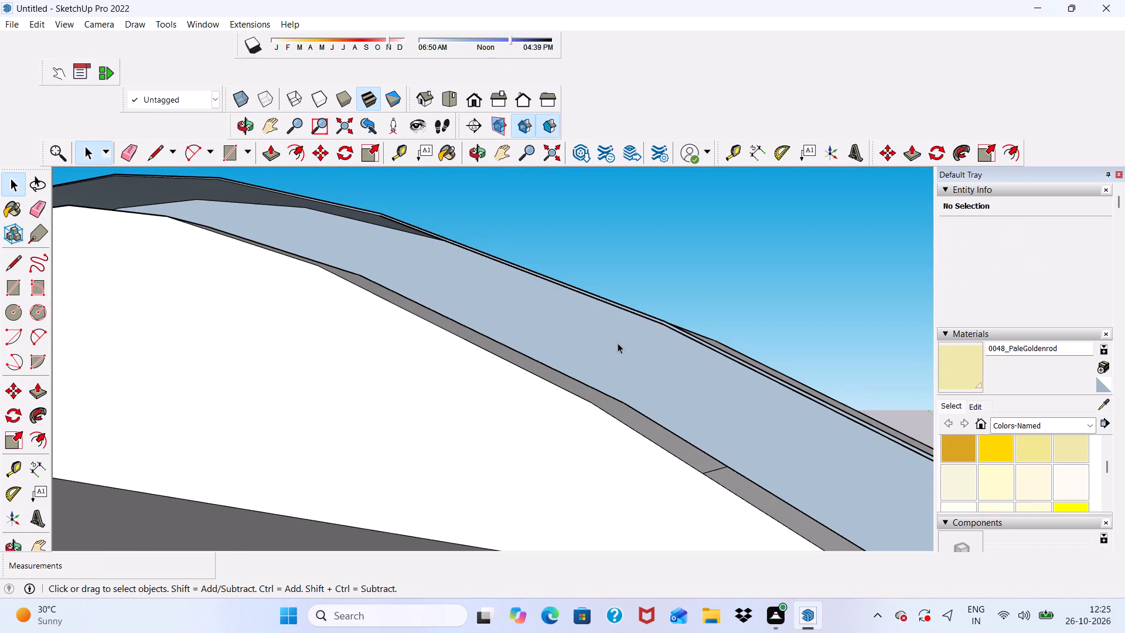
{"action": "left_click", "coordinate": [618, 343]}
{"action": "scroll", "coordinate": [459, 319], "scroll_direction": "down", "scroll_amount": 2}
{"action": "scroll", "coordinate": [451, 315], "scroll_direction": "up", "scroll_amount": 1}
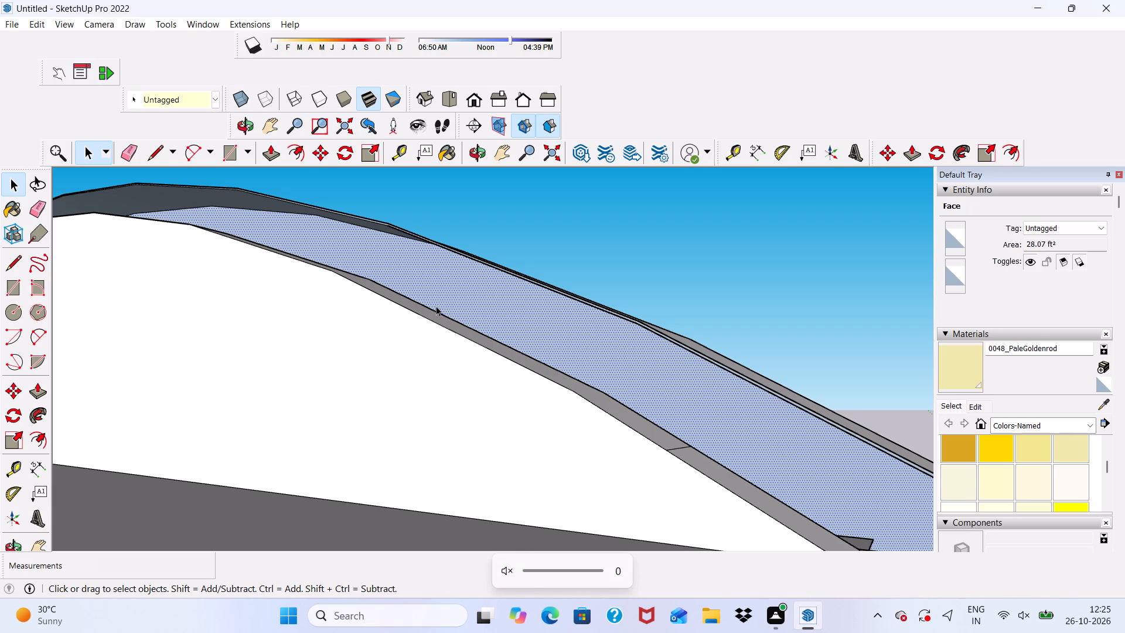
{"action": "left_click", "coordinate": [270, 152]}
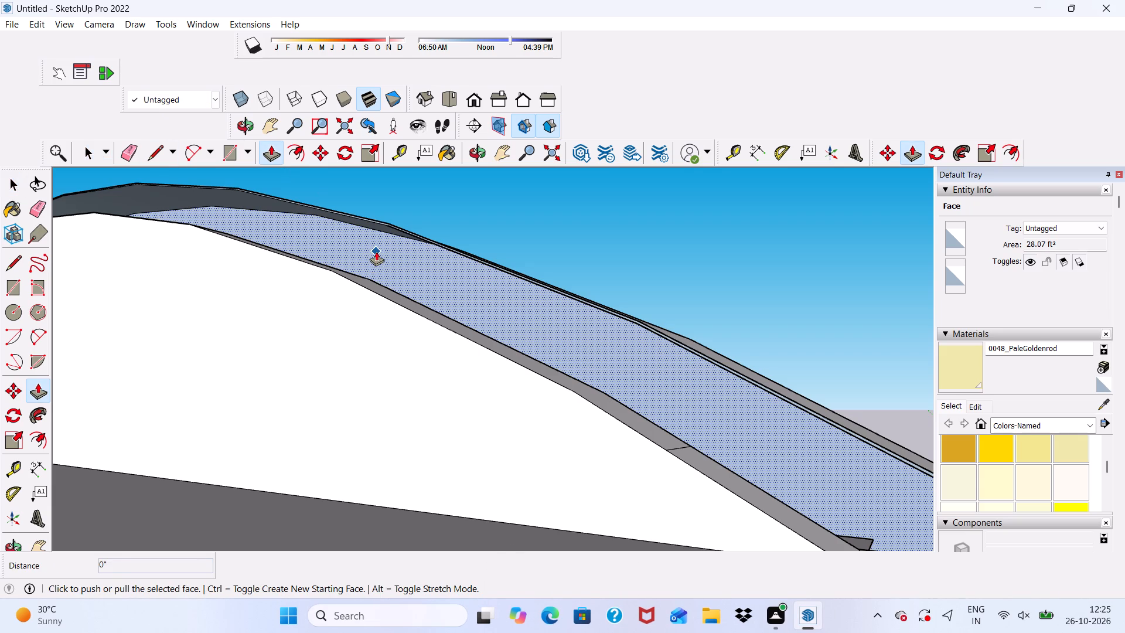
{"action": "left_click", "coordinate": [376, 251]}
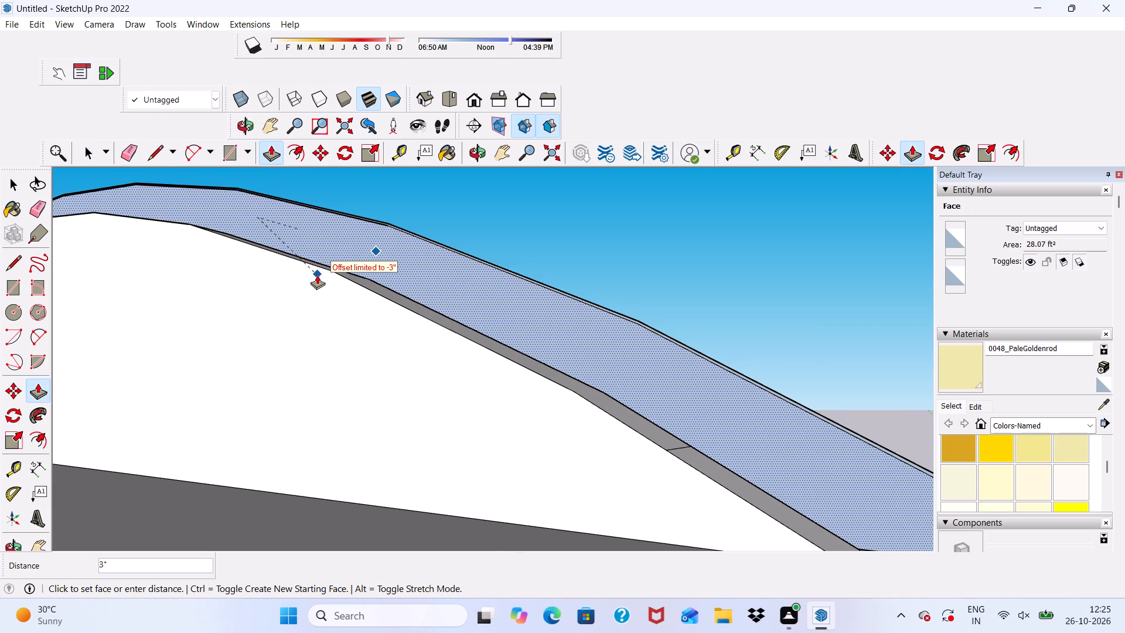
{"action": "left_click", "coordinate": [350, 284]}
Push/Pull the thin strip face in the narrow groove along the arch's rim to close the gap.
{"action": "scroll", "coordinate": [361, 307], "scroll_direction": "down", "scroll_amount": 6}
{"action": "middle_click_drag", "start_coordinate": [471, 346], "coordinate": [276, 416]}
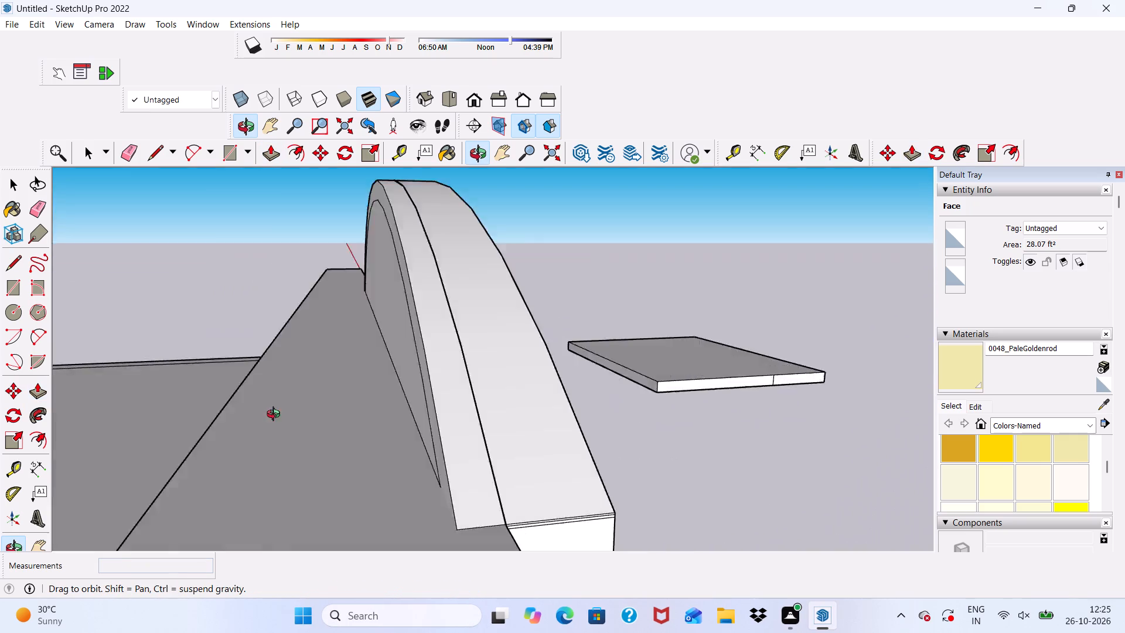
{"action": "middle_click_drag", "start_coordinate": [276, 416], "coordinate": [337, 406]}
{"action": "scroll", "coordinate": [497, 463], "scroll_direction": "up", "scroll_amount": 15}
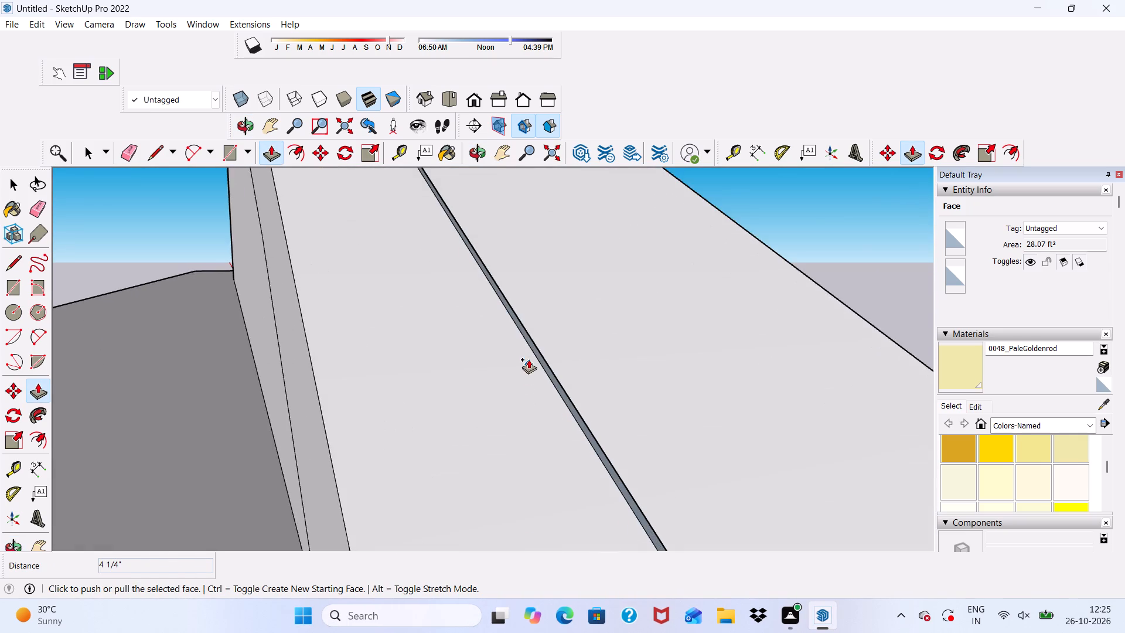
{"action": "scroll", "coordinate": [529, 359], "scroll_direction": "up", "scroll_amount": 6}
{"action": "key", "text": "space"}
{"action": "scroll", "coordinate": [526, 328], "scroll_direction": "up", "scroll_amount": 11}
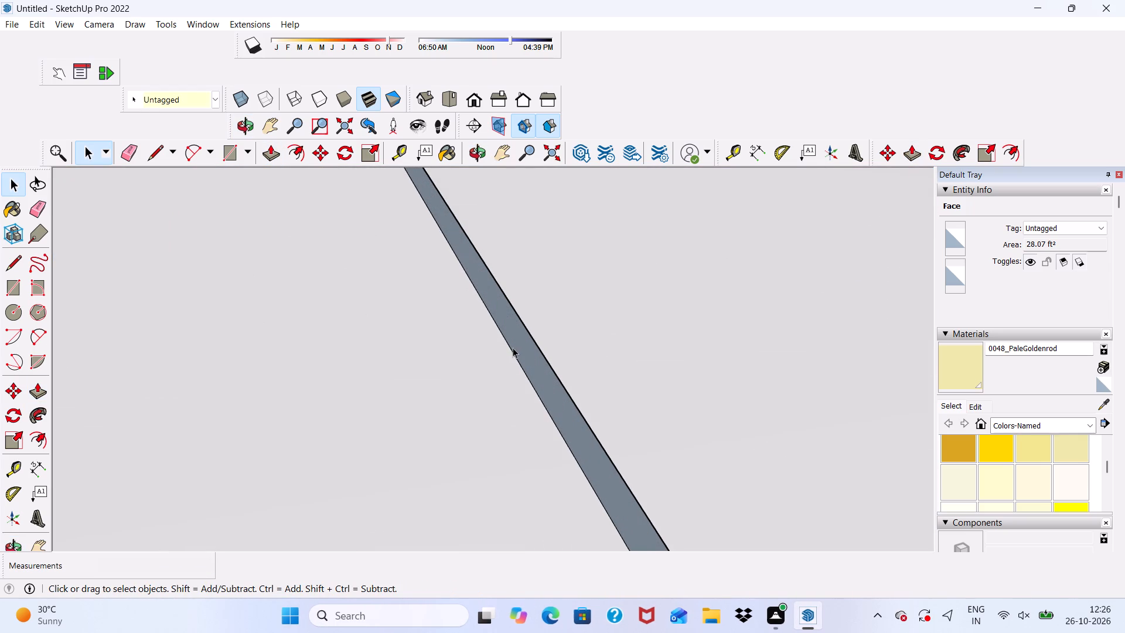
{"action": "left_click", "coordinate": [525, 339]}
{"action": "left_click_drag", "start_coordinate": [271, 157], "coordinate": [277, 161]}
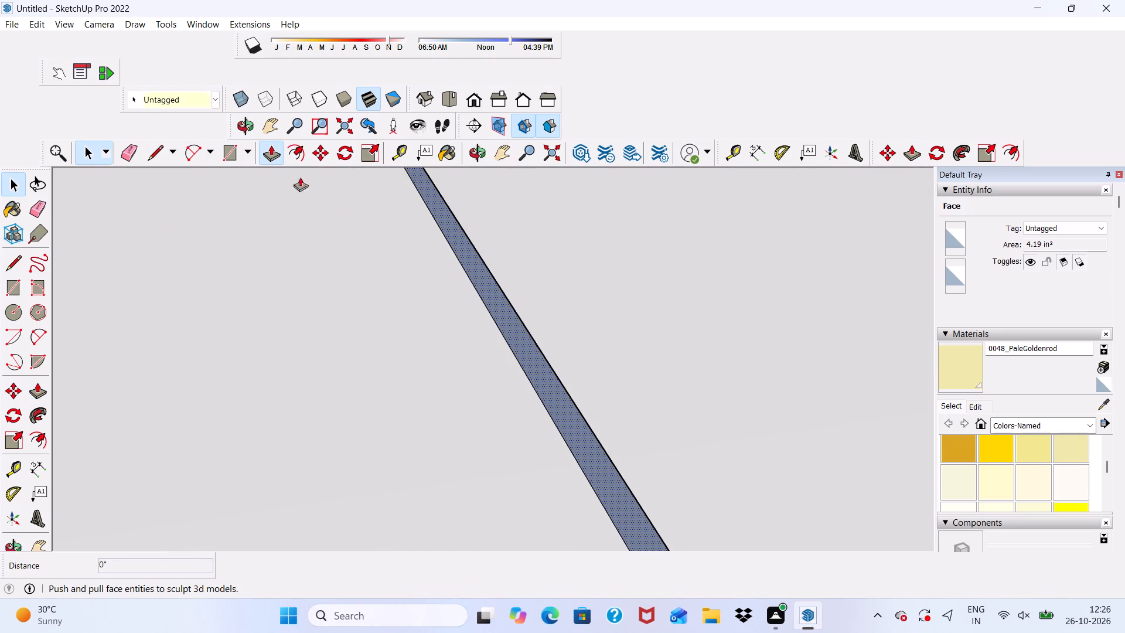
{"action": "left_click", "coordinate": [540, 366]}
{"action": "scroll", "coordinate": [229, 461], "scroll_direction": "down", "scroll_amount": 20}
{"action": "scroll", "coordinate": [229, 461], "scroll_direction": "down", "scroll_amount": 3}
{"action": "scroll", "coordinate": [284, 486], "scroll_direction": "down", "scroll_amount": 1}
{"action": "middle_click_drag", "start_coordinate": [291, 486], "coordinate": [298, 486]}
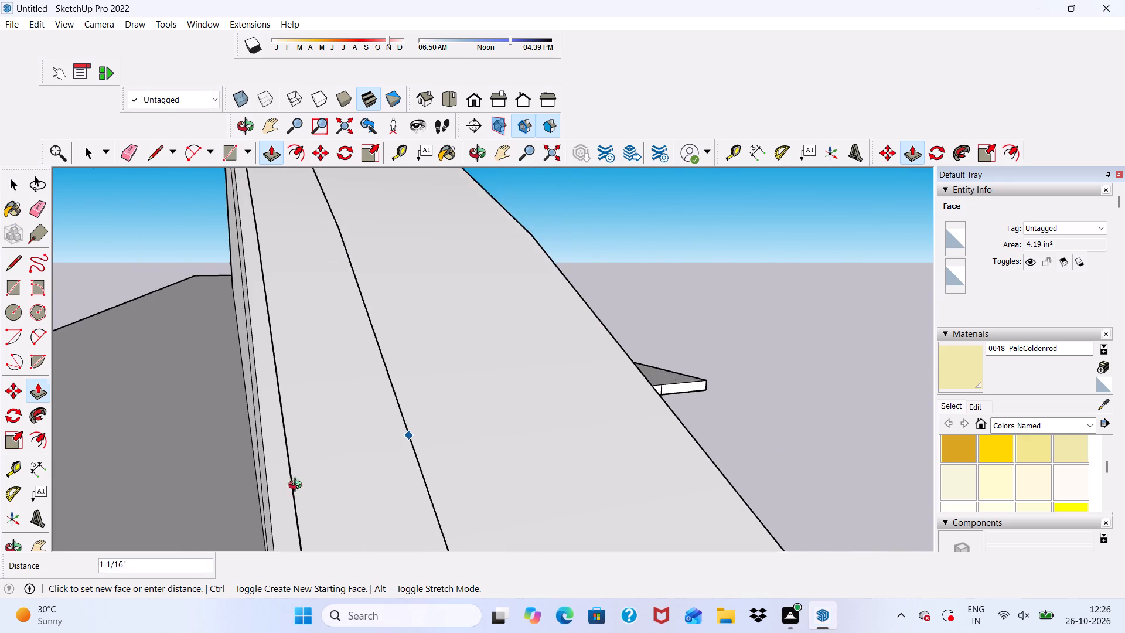
{"action": "middle_click_drag", "start_coordinate": [298, 486], "coordinate": [496, 410]}
{"action": "left_click", "coordinate": [511, 418]}
{"action": "scroll", "coordinate": [437, 454], "scroll_direction": "down", "scroll_amount": 5}
{"action": "middle_click_drag", "start_coordinate": [529, 450], "coordinate": [531, 457]}
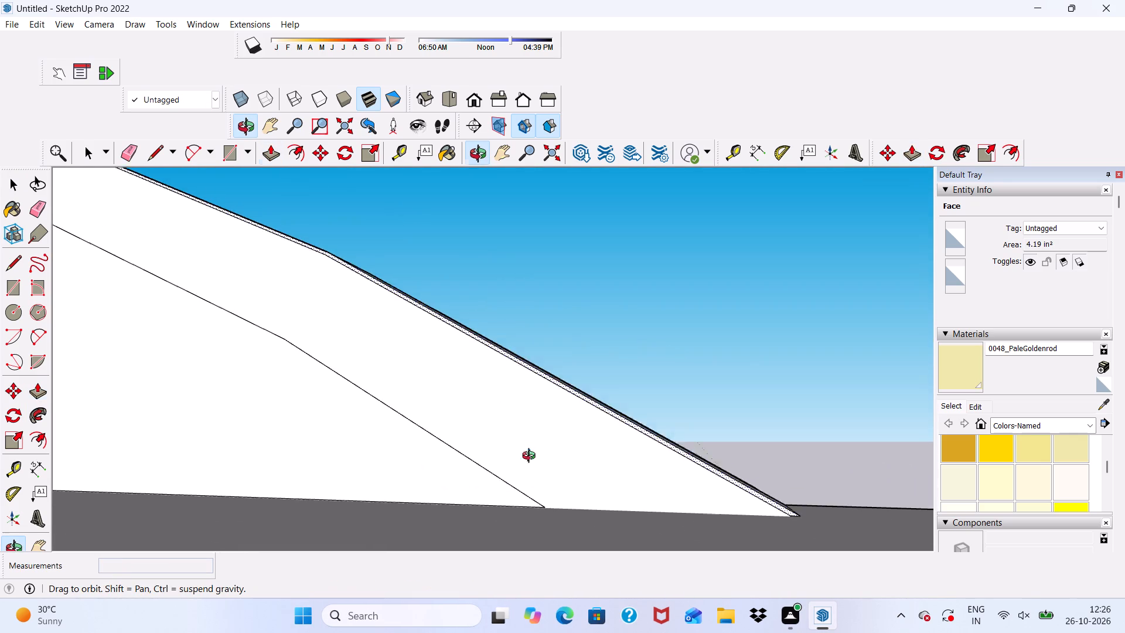
Erase the inner curved line running across the arch's back face.
{"action": "middle_click_drag", "start_coordinate": [531, 457], "coordinate": [436, 454]}
{"action": "scroll", "coordinate": [518, 507], "scroll_direction": "down", "scroll_amount": 1}
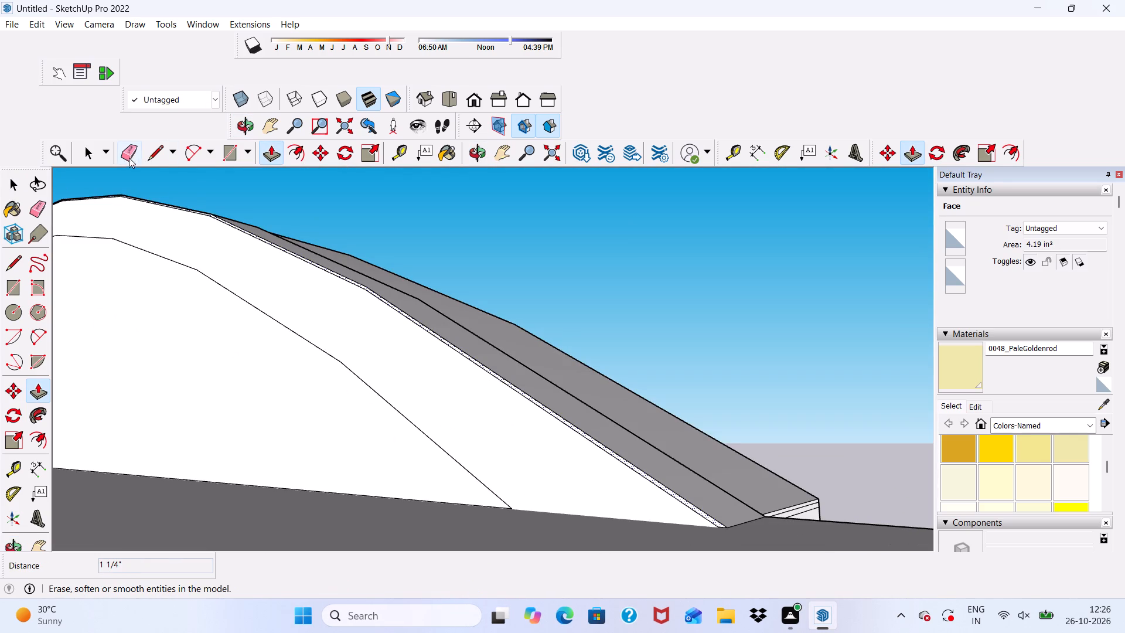
{"action": "left_click", "coordinate": [129, 149]}
{"action": "left_click_drag", "start_coordinate": [305, 315], "coordinate": [325, 367]}
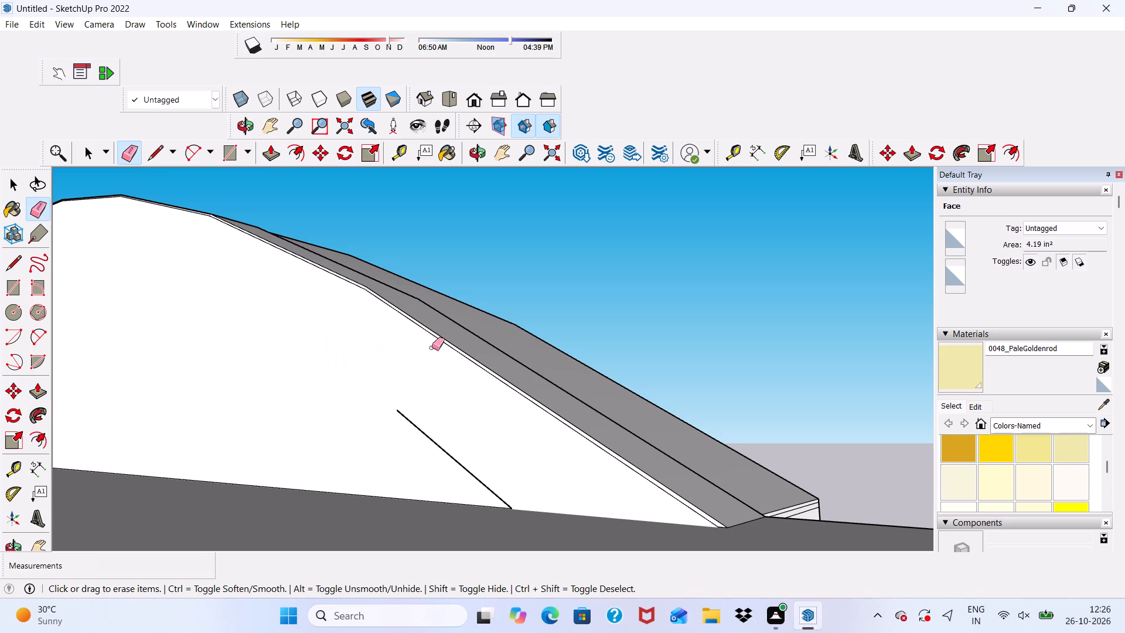
{"action": "scroll", "coordinate": [394, 431], "scroll_direction": "up", "scroll_amount": 1}
{"action": "left_click_drag", "start_coordinate": [407, 416], "coordinate": [482, 514]}
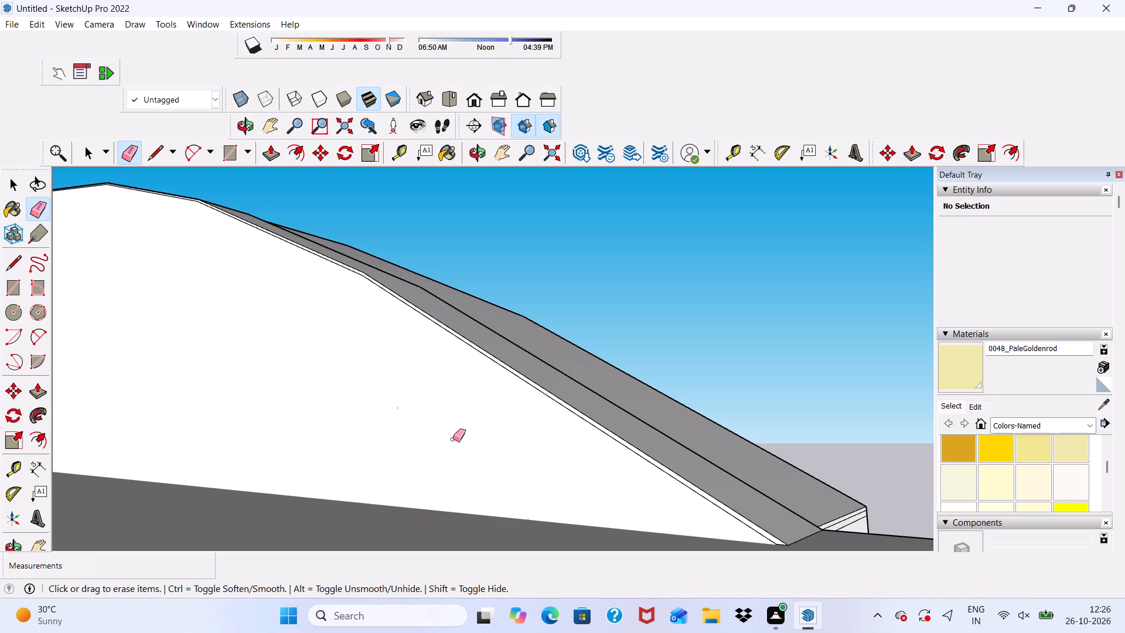
Erase the lengthwise seam line running along the top of the arch's rim.
{"action": "scroll", "coordinate": [533, 416], "scroll_direction": "down", "scroll_amount": 2}
{"action": "middle_click_drag", "start_coordinate": [554, 433], "coordinate": [462, 501]}
{"action": "scroll", "coordinate": [544, 463], "scroll_direction": "up", "scroll_amount": 5}
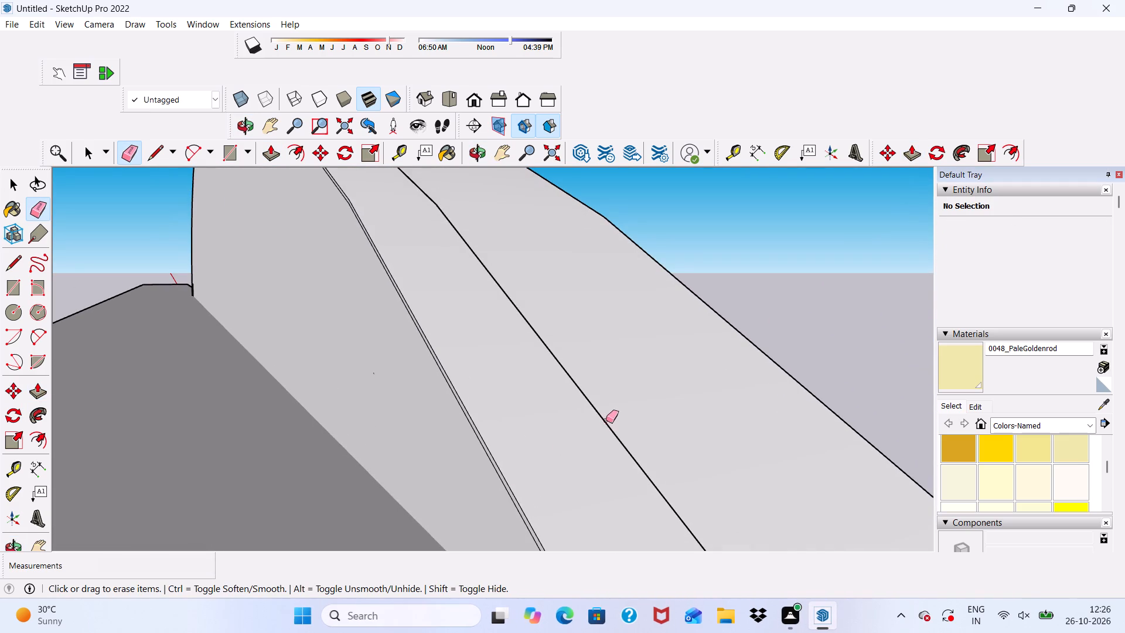
{"action": "left_click_drag", "start_coordinate": [606, 420], "coordinate": [608, 440]}
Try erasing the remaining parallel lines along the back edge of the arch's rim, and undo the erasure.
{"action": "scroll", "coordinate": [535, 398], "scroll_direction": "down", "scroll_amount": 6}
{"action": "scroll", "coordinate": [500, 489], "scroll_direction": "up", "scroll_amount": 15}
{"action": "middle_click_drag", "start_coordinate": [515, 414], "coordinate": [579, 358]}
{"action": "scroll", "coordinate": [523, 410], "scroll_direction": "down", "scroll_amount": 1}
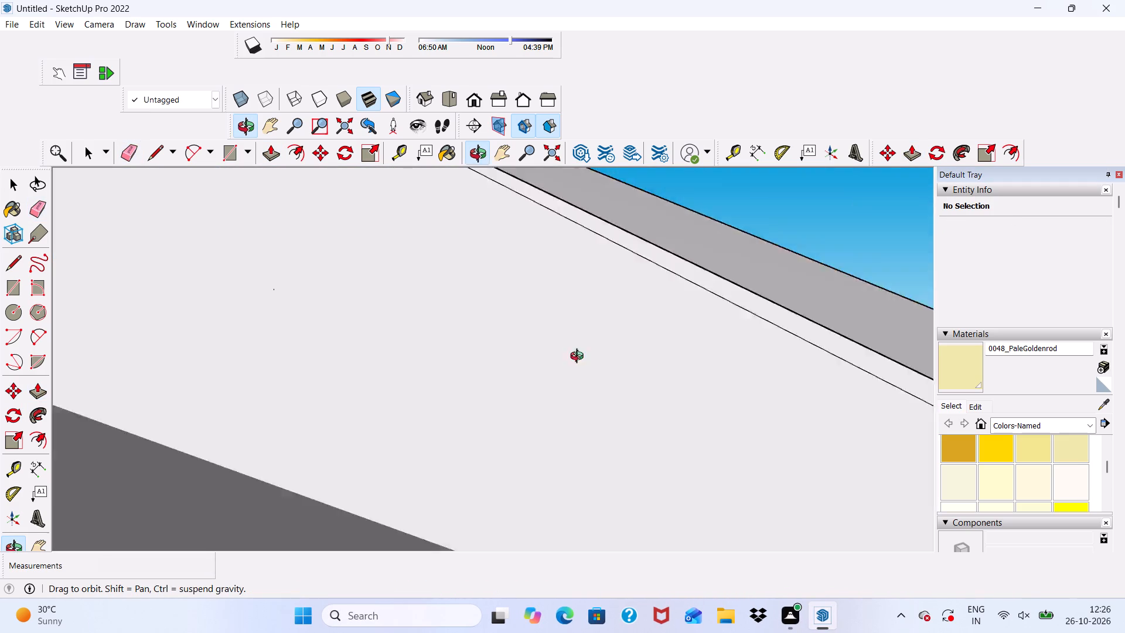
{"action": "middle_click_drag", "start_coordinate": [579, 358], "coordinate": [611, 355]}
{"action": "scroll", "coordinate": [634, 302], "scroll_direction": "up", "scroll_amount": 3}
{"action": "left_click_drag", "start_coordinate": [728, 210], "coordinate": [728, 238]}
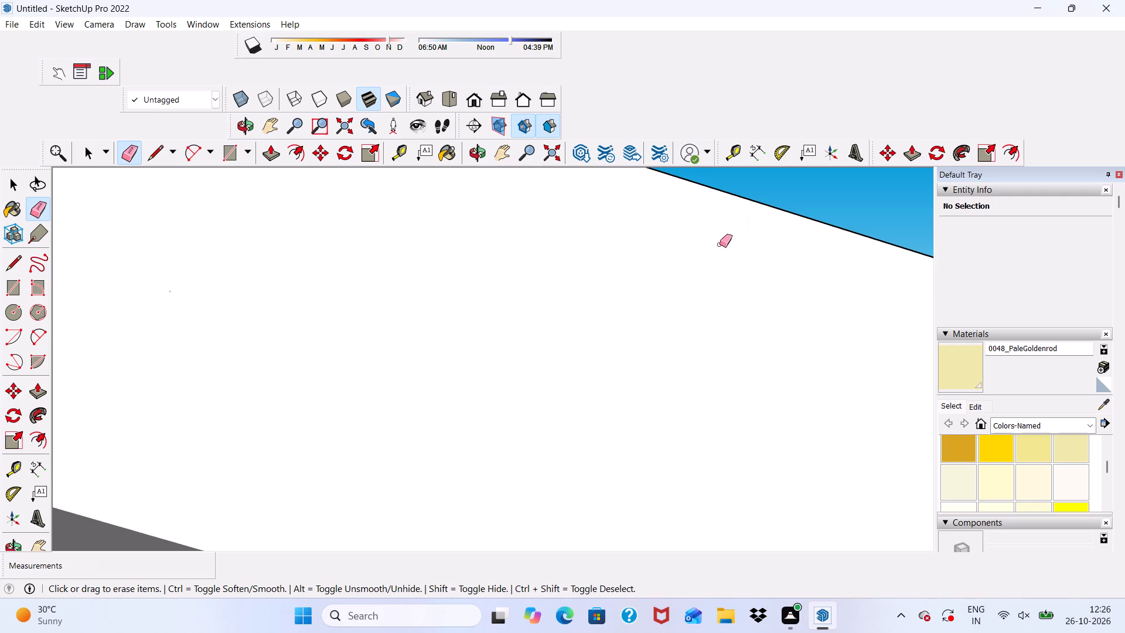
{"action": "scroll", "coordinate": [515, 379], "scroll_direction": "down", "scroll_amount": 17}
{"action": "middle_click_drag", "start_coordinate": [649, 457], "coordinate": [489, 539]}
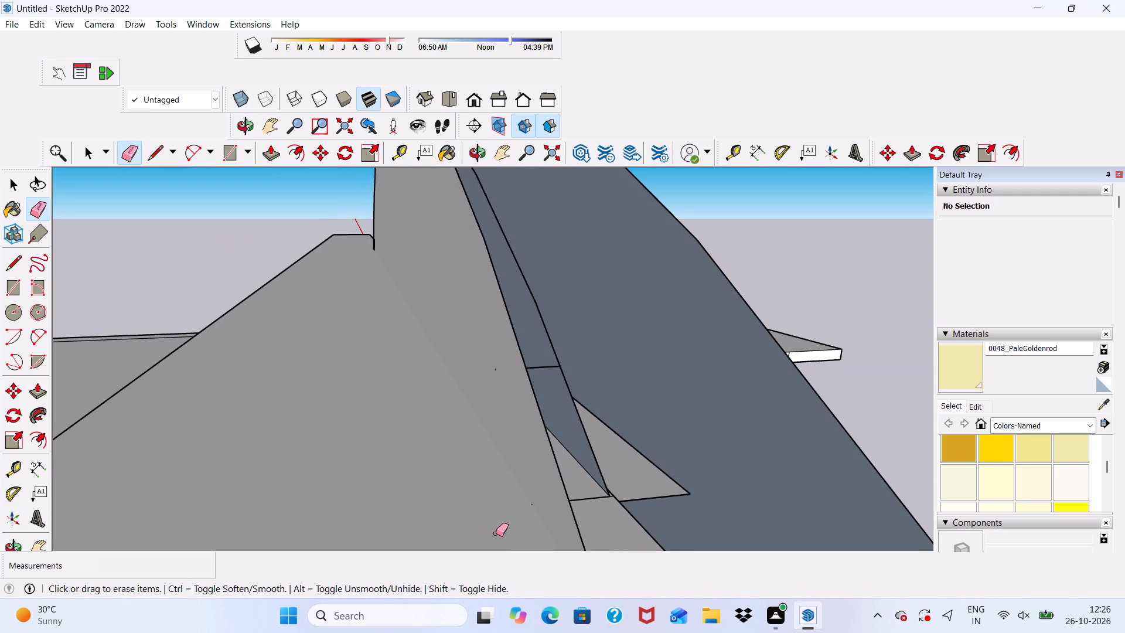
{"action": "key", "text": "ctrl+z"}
Erase the thin strip lines and the small corner seam just below the rim at the arch's end.
{"action": "scroll", "coordinate": [515, 505], "scroll_direction": "down", "scroll_amount": 10}
{"action": "middle_click_drag", "start_coordinate": [555, 457], "coordinate": [456, 402]}
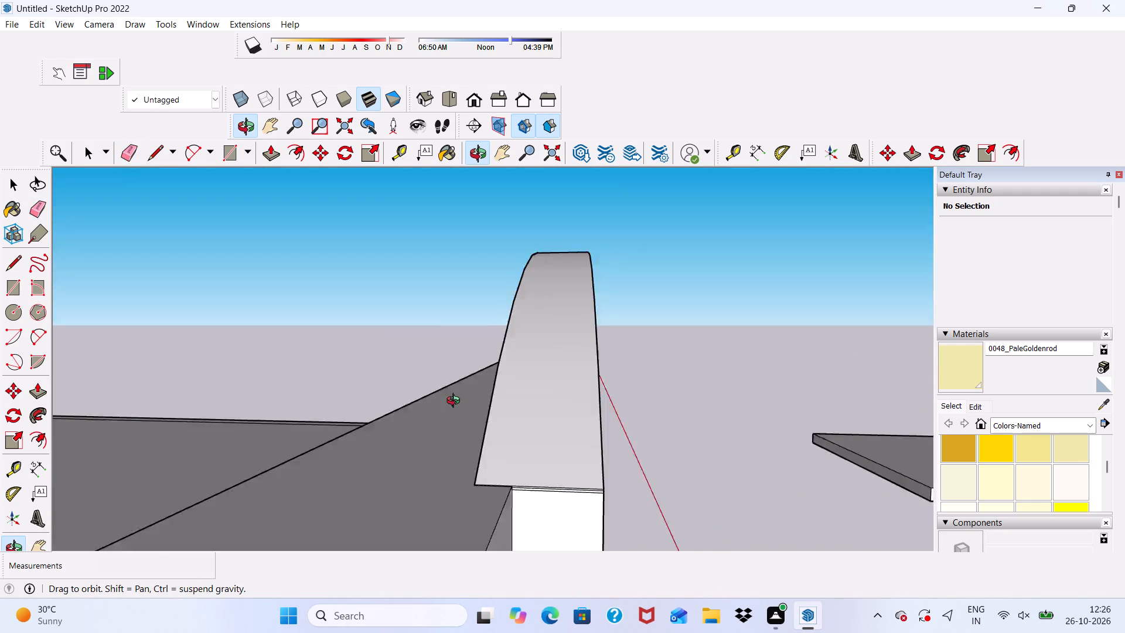
{"action": "middle_click_drag", "start_coordinate": [456, 402], "coordinate": [442, 380]}
{"action": "scroll", "coordinate": [504, 493], "scroll_direction": "up", "scroll_amount": 13}
{"action": "middle_click_drag", "start_coordinate": [442, 411], "coordinate": [451, 333]}
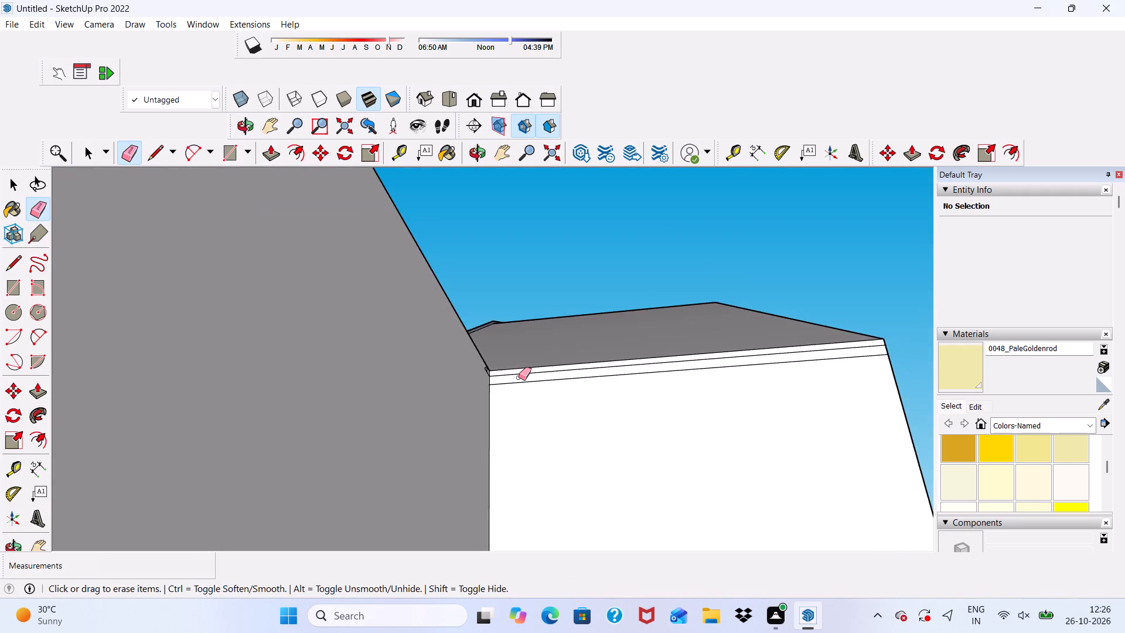
{"action": "scroll", "coordinate": [520, 377], "scroll_direction": "up", "scroll_amount": 9}
{"action": "left_click_drag", "start_coordinate": [500, 367], "coordinate": [500, 417]}
{"action": "scroll", "coordinate": [451, 363], "scroll_direction": "up", "scroll_amount": 2}
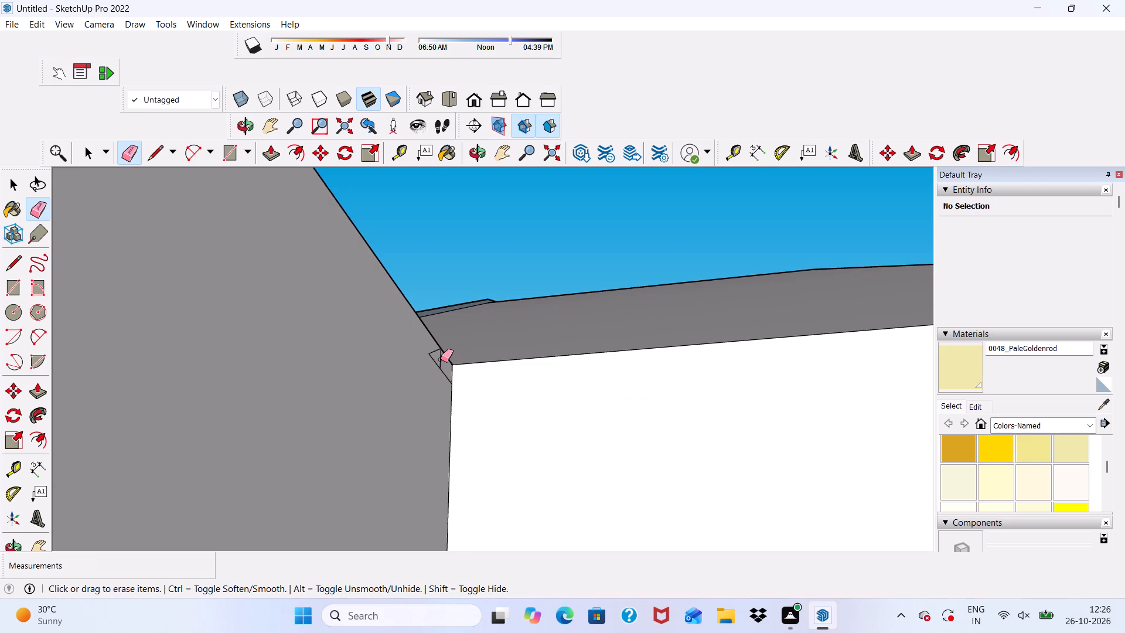
{"action": "scroll", "coordinate": [441, 359], "scroll_direction": "up", "scroll_amount": 12}
{"action": "left_click_drag", "start_coordinate": [426, 340], "coordinate": [449, 404]}
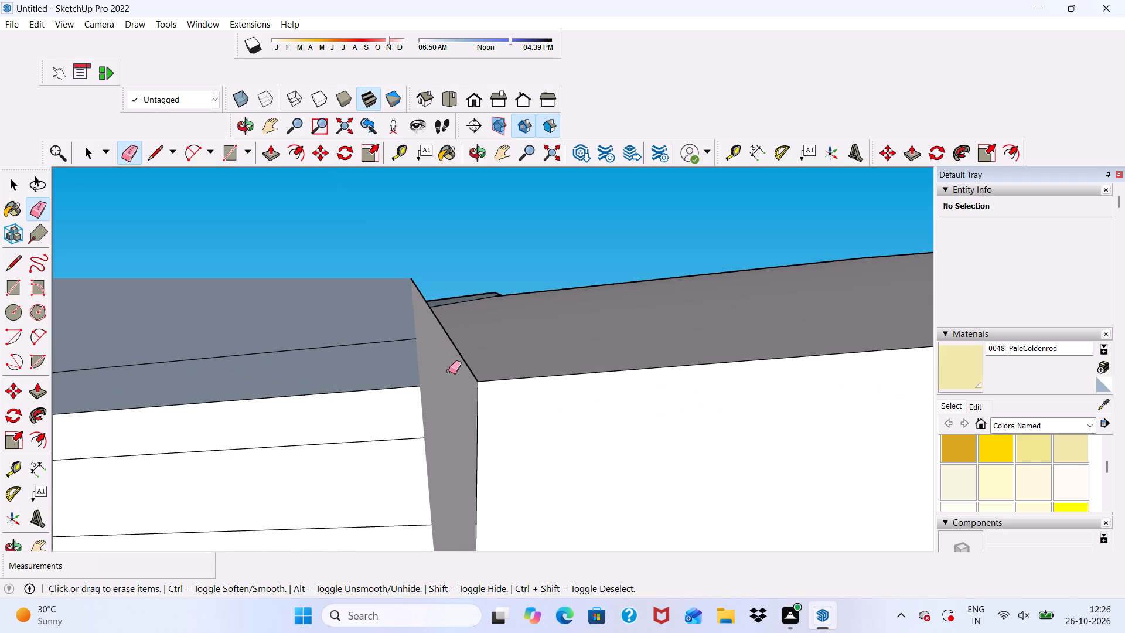
Erase the leftover narrow strip lines at the back bottom corner of the arch's end.
{"action": "scroll", "coordinate": [431, 366], "scroll_direction": "down", "scroll_amount": 15}
{"action": "middle_click_drag", "start_coordinate": [548, 477], "coordinate": [523, 625]}
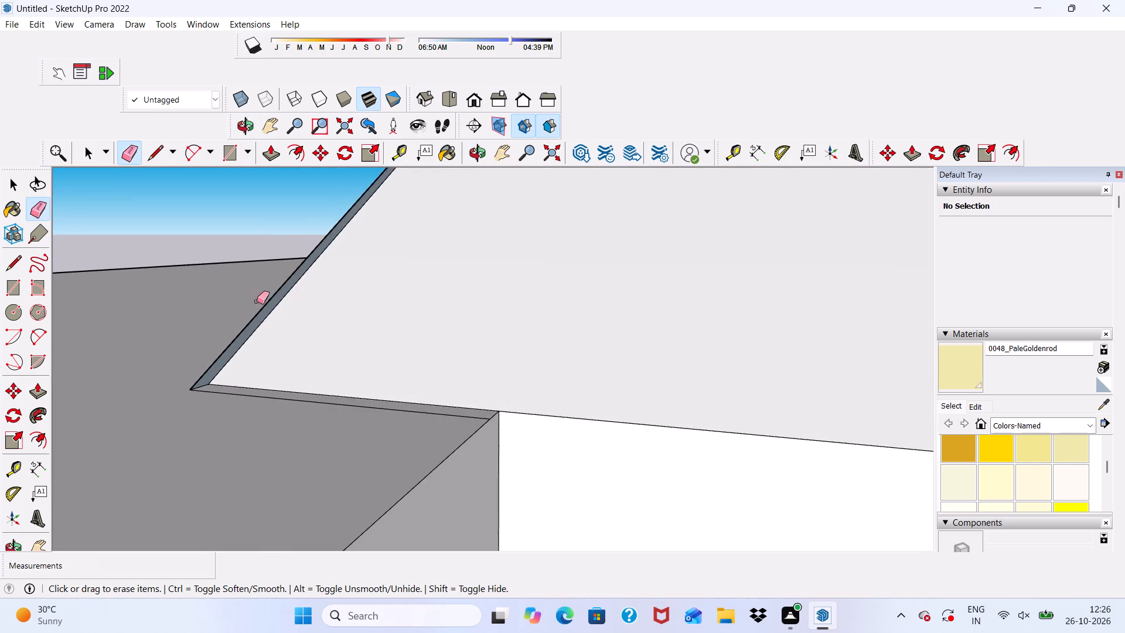
{"action": "scroll", "coordinate": [246, 295], "scroll_direction": "up", "scroll_amount": 5}
{"action": "scroll", "coordinate": [237, 287], "scroll_direction": "down", "scroll_amount": 10}
{"action": "middle_click_drag", "start_coordinate": [437, 435], "coordinate": [752, 481]}
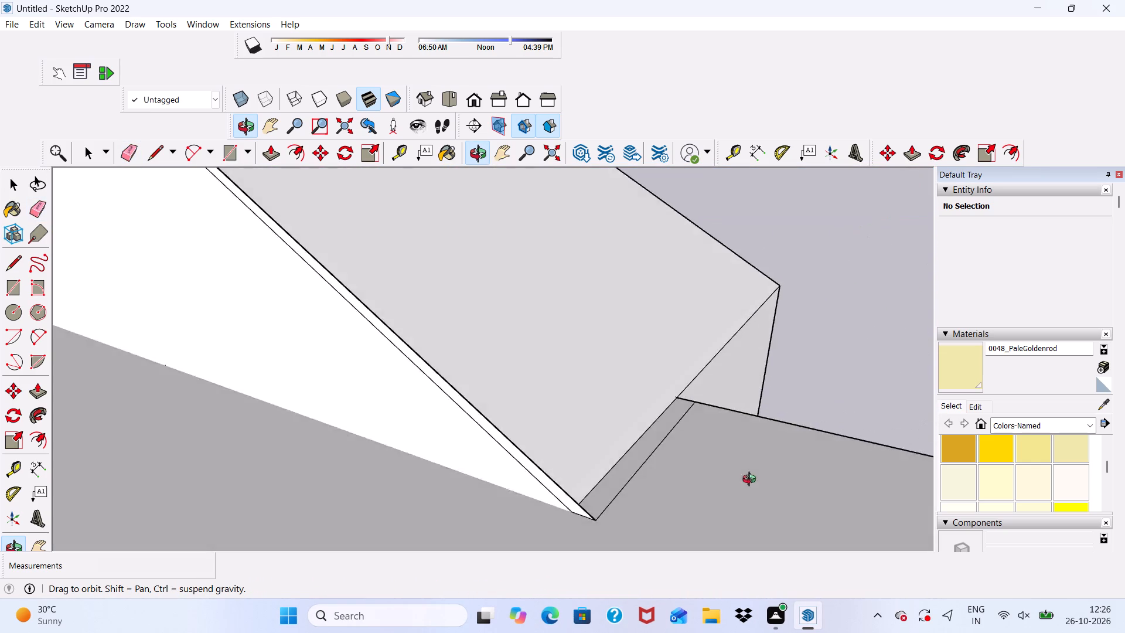
{"action": "middle_click_drag", "start_coordinate": [752, 481], "coordinate": [744, 498]}
{"action": "scroll", "coordinate": [557, 501], "scroll_direction": "up", "scroll_amount": 6}
{"action": "scroll", "coordinate": [520, 483], "scroll_direction": "down", "scroll_amount": 6}
{"action": "middle_click_drag", "start_coordinate": [536, 479], "coordinate": [339, 492]}
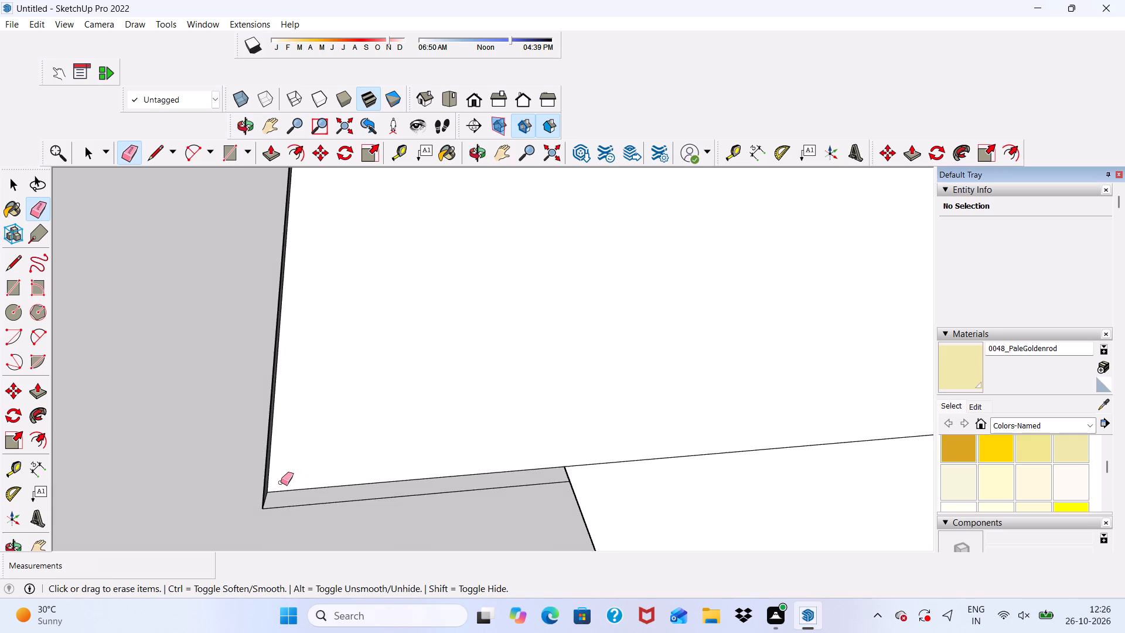
{"action": "scroll", "coordinate": [281, 482], "scroll_direction": "up", "scroll_amount": 13}
{"action": "left_click_drag", "start_coordinate": [256, 522], "coordinate": [270, 556]}
{"action": "left_click_drag", "start_coordinate": [242, 496], "coordinate": [250, 506]}
Examine the arch's rim, front, back and both ends for leftover lines and gaps.
{"action": "scroll", "coordinate": [250, 479], "scroll_direction": "down", "scroll_amount": 15}
{"action": "middle_click_drag", "start_coordinate": [441, 498], "coordinate": [706, 387]}
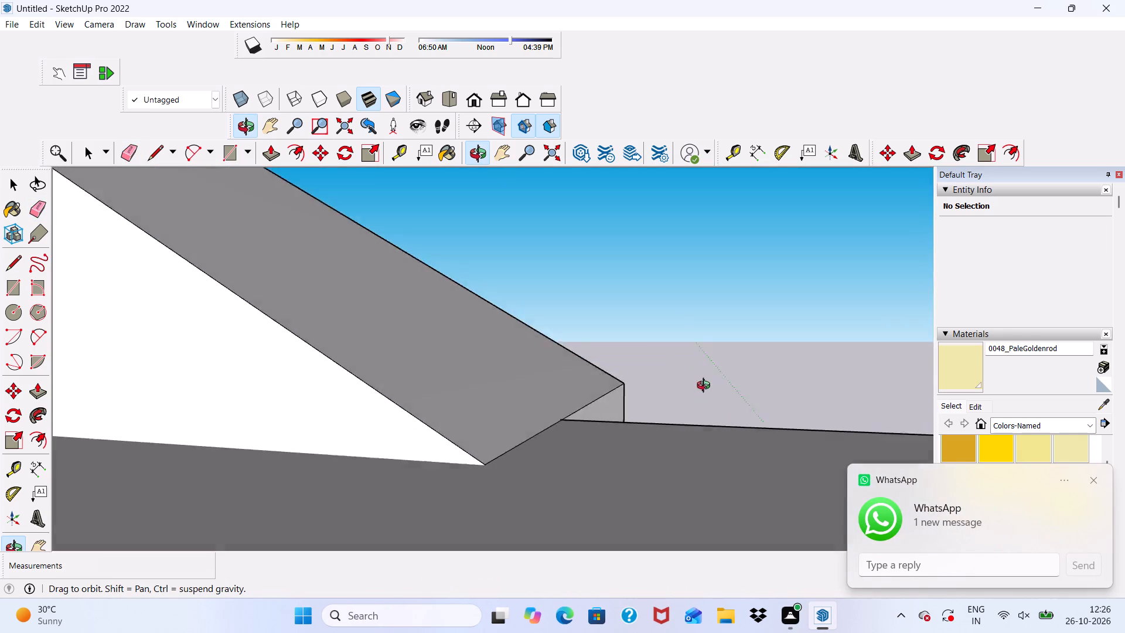
{"action": "middle_click_drag", "start_coordinate": [706, 387], "coordinate": [304, 413]}
{"action": "scroll", "coordinate": [305, 411], "scroll_direction": "up", "scroll_amount": 1}
{"action": "scroll", "coordinate": [295, 409], "scroll_direction": "down", "scroll_amount": 13}
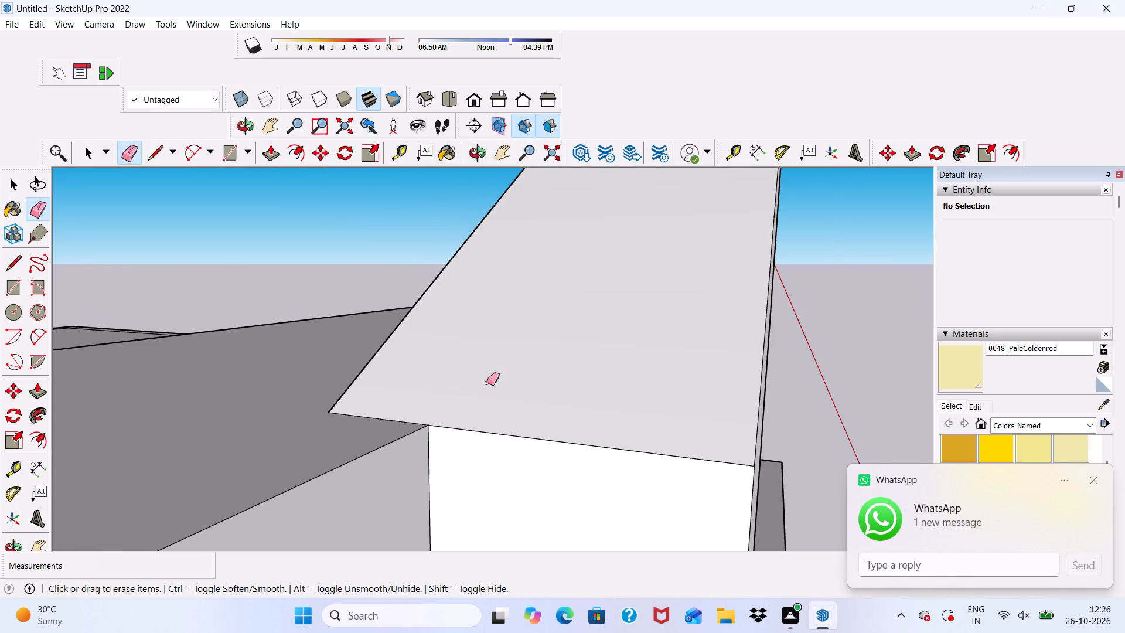
{"action": "scroll", "coordinate": [487, 383], "scroll_direction": "down", "scroll_amount": 16}
{"action": "middle_click_drag", "start_coordinate": [584, 468], "coordinate": [431, 408]}
{"action": "scroll", "coordinate": [586, 392], "scroll_direction": "up", "scroll_amount": 2}
{"action": "scroll", "coordinate": [619, 381], "scroll_direction": "down", "scroll_amount": 3}
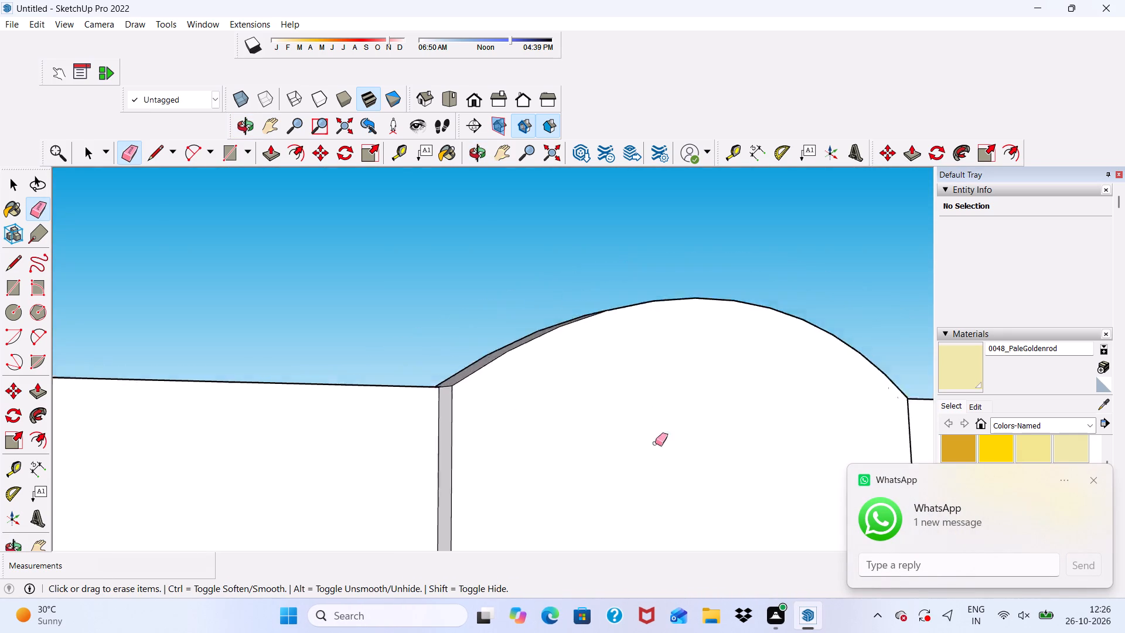
{"action": "scroll", "coordinate": [655, 443], "scroll_direction": "down", "scroll_amount": 9}
{"action": "middle_click_drag", "start_coordinate": [801, 433], "coordinate": [471, 563]}
{"action": "scroll", "coordinate": [496, 534], "scroll_direction": "up", "scroll_amount": 4}
{"action": "scroll", "coordinate": [506, 445], "scroll_direction": "down", "scroll_amount": 6}
{"action": "scroll", "coordinate": [616, 498], "scroll_direction": "up", "scroll_amount": 1}
{"action": "middle_click_drag", "start_coordinate": [616, 498], "coordinate": [613, 501]}
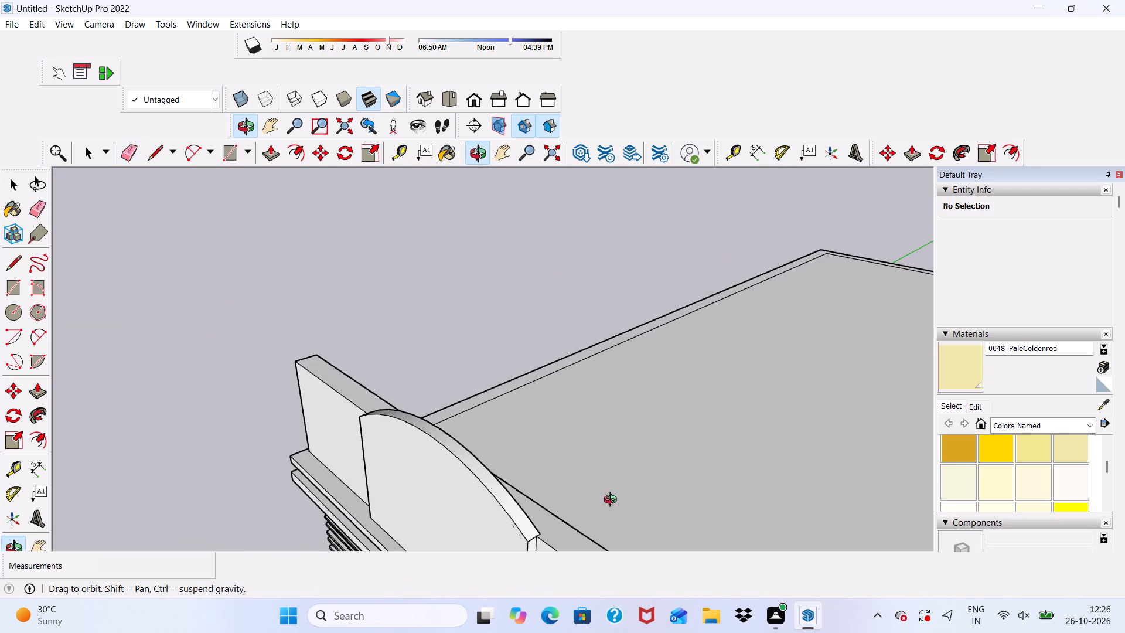
{"action": "middle_click_drag", "start_coordinate": [613, 501], "coordinate": [495, 520]}
{"action": "scroll", "coordinate": [501, 406], "scroll_direction": "down", "scroll_amount": 6}
{"action": "scroll", "coordinate": [424, 418], "scroll_direction": "up", "scroll_amount": 5}
{"action": "scroll", "coordinate": [352, 534], "scroll_direction": "up", "scroll_amount": 6}
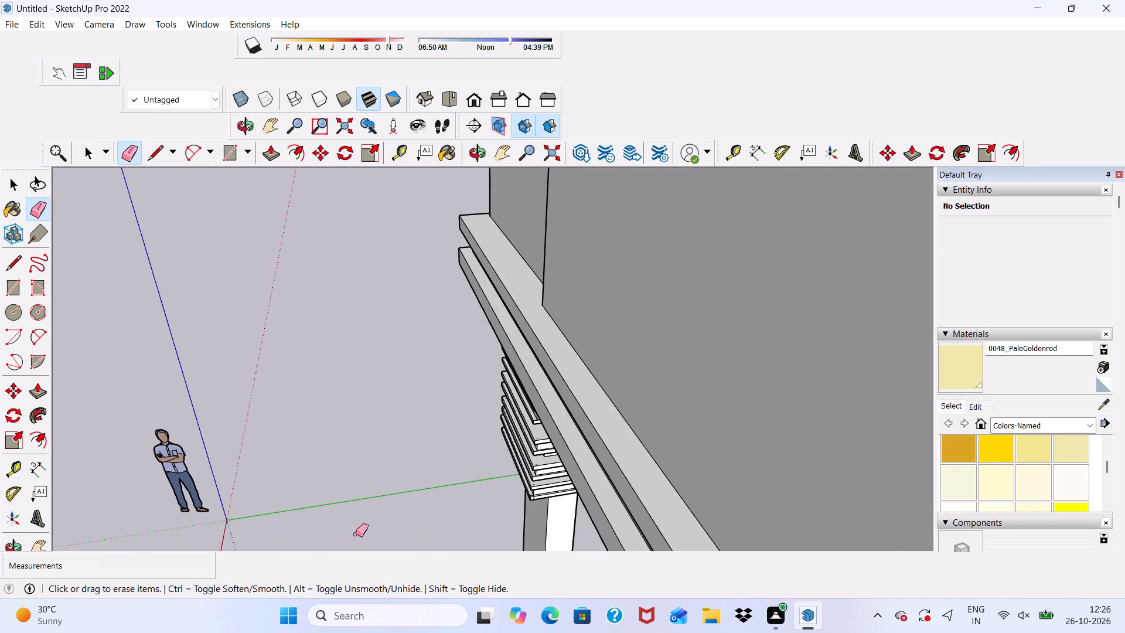
{"action": "scroll", "coordinate": [532, 457], "scroll_direction": "down", "scroll_amount": 6}
{"action": "scroll", "coordinate": [690, 468], "scroll_direction": "up", "scroll_amount": 7}
{"action": "middle_click_drag", "start_coordinate": [616, 451], "coordinate": [552, 371]}
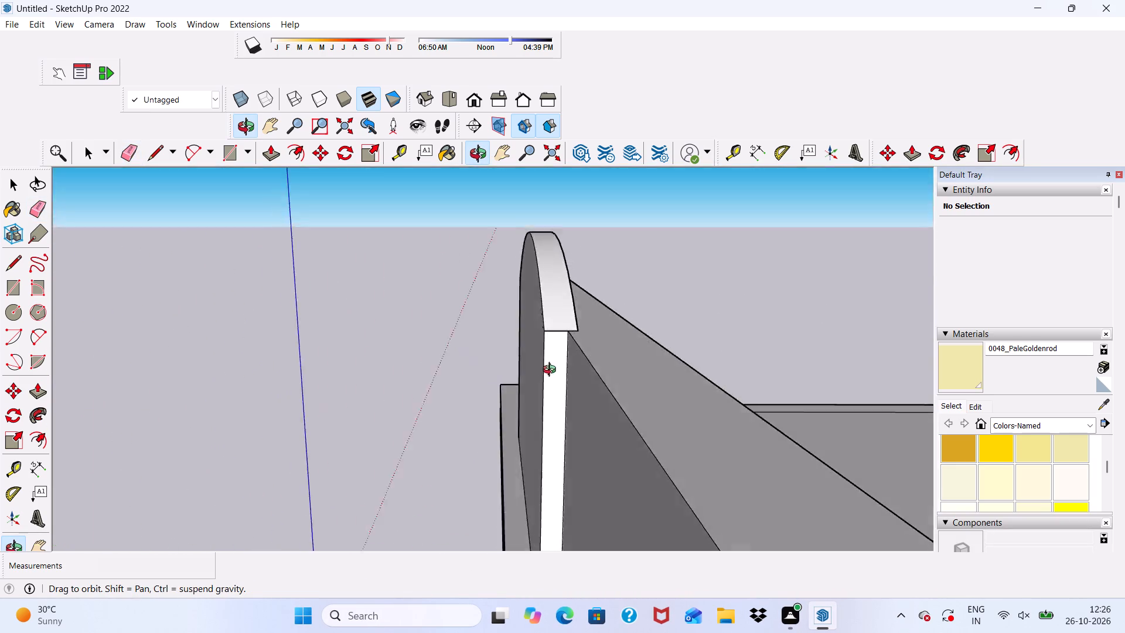
{"action": "middle_click_drag", "start_coordinate": [552, 371], "coordinate": [517, 337]}
{"action": "scroll", "coordinate": [462, 296], "scroll_direction": "up", "scroll_amount": 3}
{"action": "scroll", "coordinate": [479, 328], "scroll_direction": "down", "scroll_amount": 3}
{"action": "scroll", "coordinate": [498, 416], "scroll_direction": "down", "scroll_amount": 19}
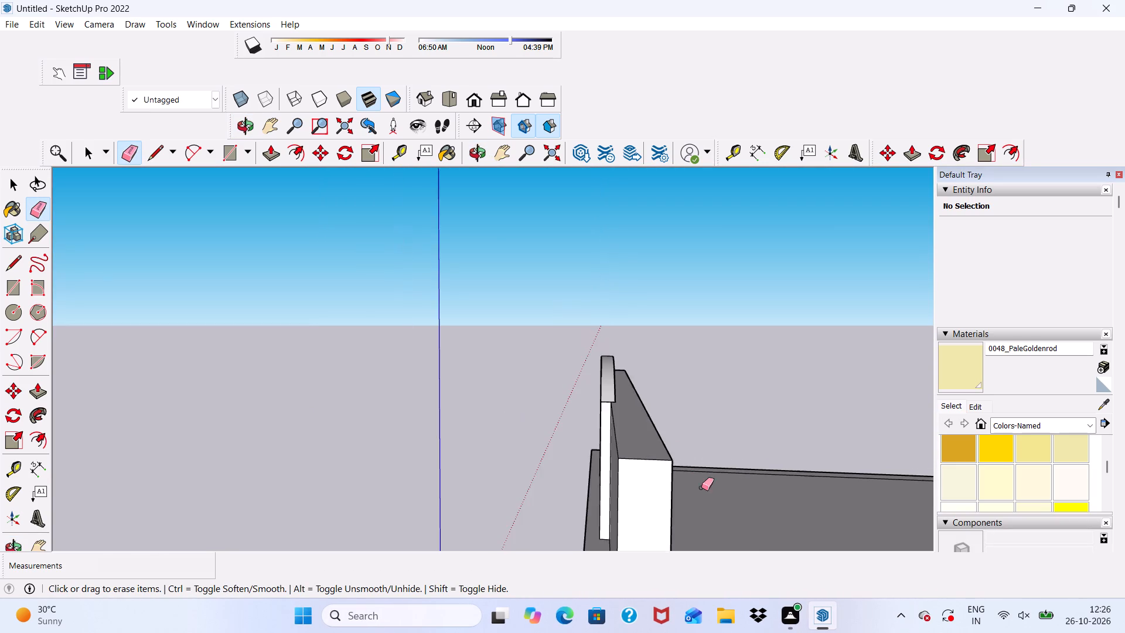
{"action": "scroll", "coordinate": [592, 380], "scroll_direction": "up", "scroll_amount": 5}
{"action": "scroll", "coordinate": [632, 420], "scroll_direction": "down", "scroll_amount": 6}
{"action": "scroll", "coordinate": [725, 382], "scroll_direction": "down", "scroll_amount": 5}
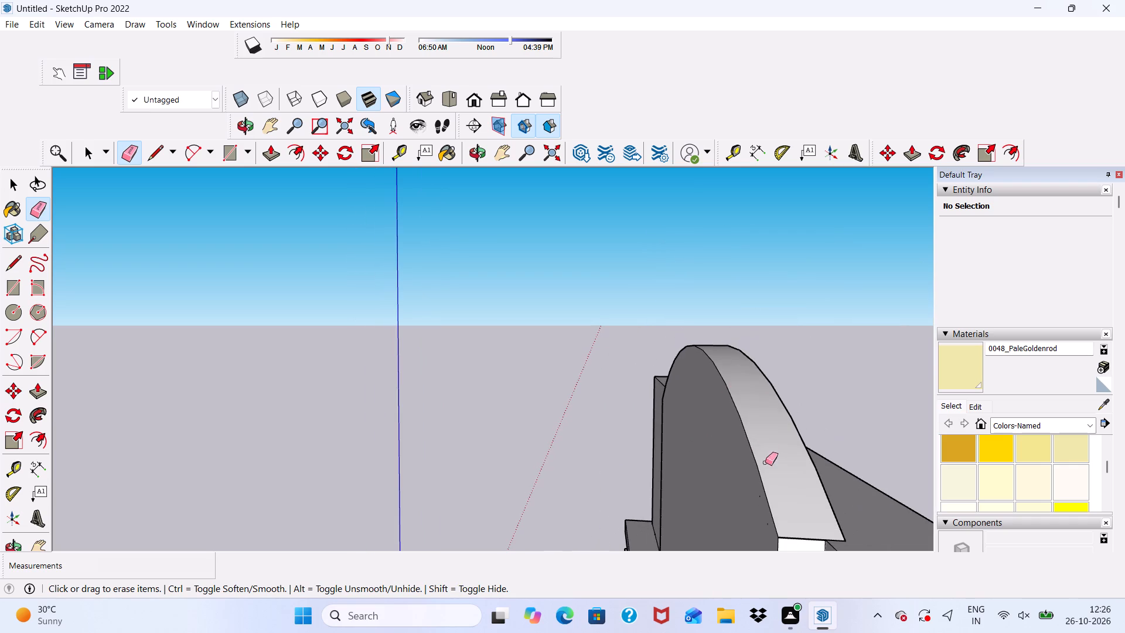
{"action": "middle_click_drag", "start_coordinate": [798, 555], "coordinate": [750, 468]}
{"action": "scroll", "coordinate": [809, 482], "scroll_direction": "up", "scroll_amount": 1}
{"action": "scroll", "coordinate": [755, 403], "scroll_direction": "down", "scroll_amount": 5}
{"action": "middle_click_drag", "start_coordinate": [772, 472], "coordinate": [707, 397]}
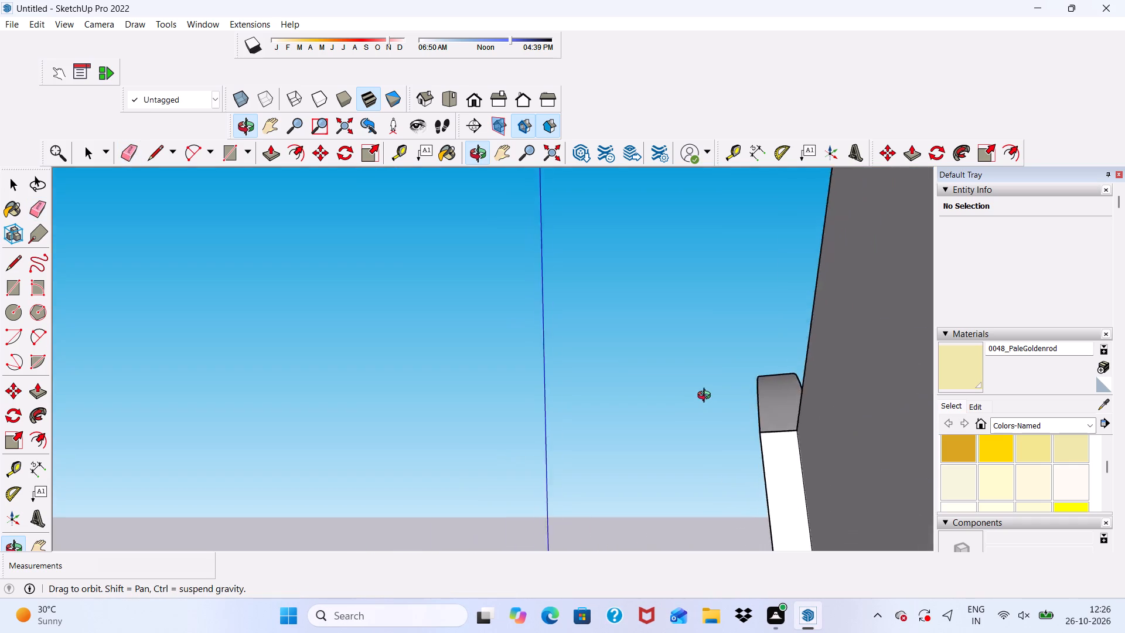
{"action": "middle_click_drag", "start_coordinate": [707, 397], "coordinate": [643, 433]}
{"action": "scroll", "coordinate": [818, 489], "scroll_direction": "up", "scroll_amount": 5}
{"action": "scroll", "coordinate": [687, 484], "scroll_direction": "down", "scroll_amount": 1}
{"action": "scroll", "coordinate": [643, 473], "scroll_direction": "up", "scroll_amount": 3}
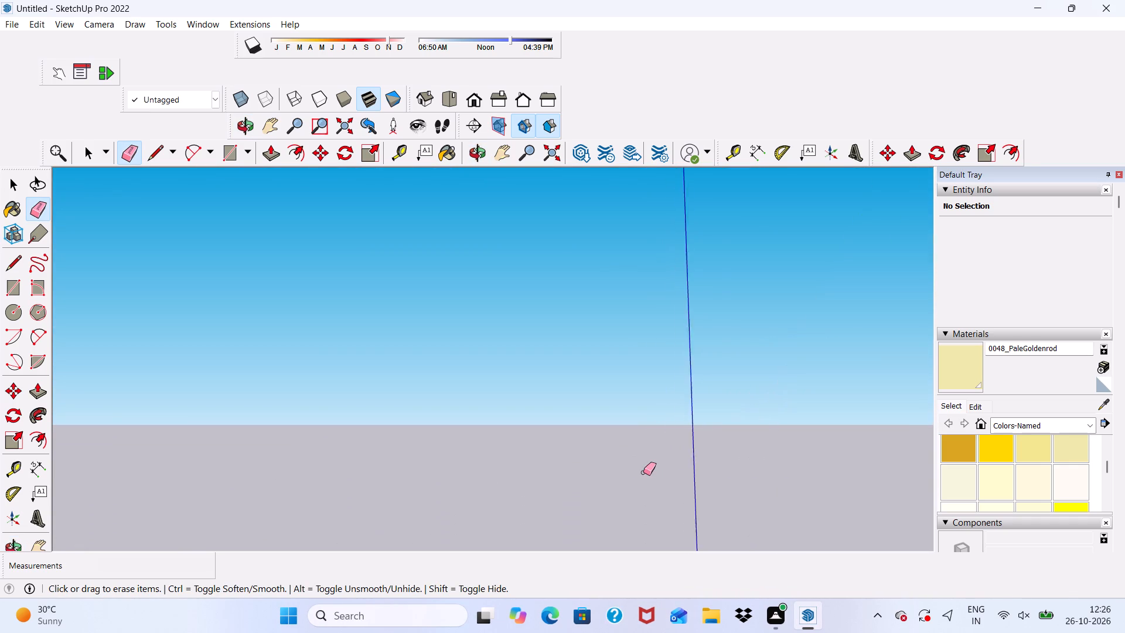
{"action": "scroll", "coordinate": [643, 472], "scroll_direction": "up", "scroll_amount": 3}
{"action": "scroll", "coordinate": [697, 457], "scroll_direction": "up", "scroll_amount": 1}
{"action": "scroll", "coordinate": [686, 453], "scroll_direction": "down", "scroll_amount": 16}
{"action": "scroll", "coordinate": [754, 489], "scroll_direction": "up", "scroll_amount": 5}
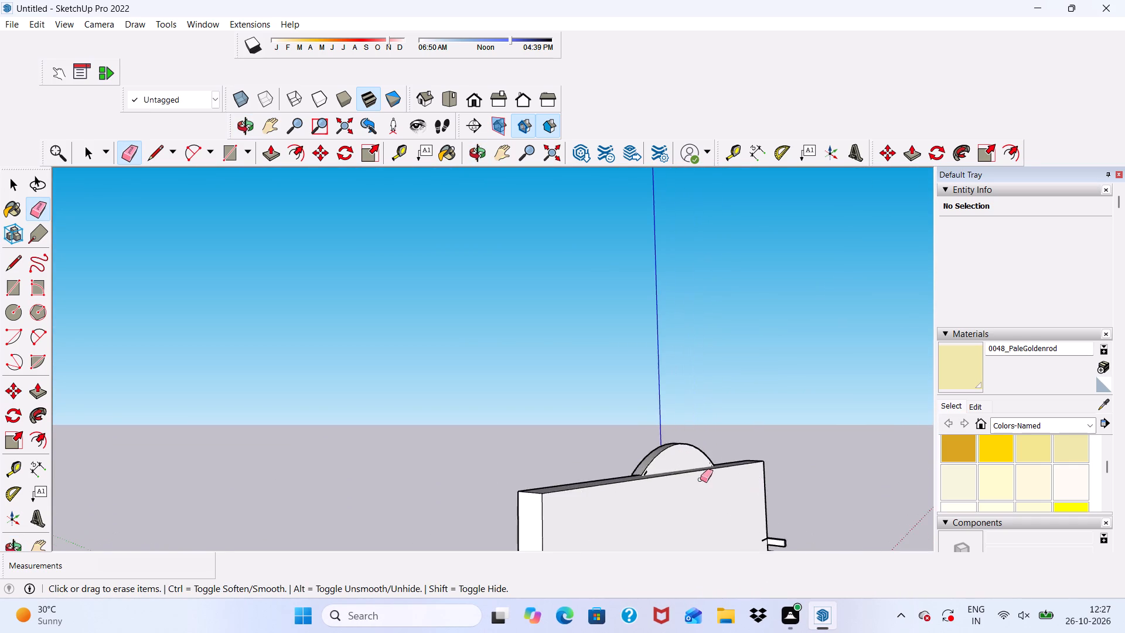
Erase the edge at the base of the rim at the arch's end.
{"action": "scroll", "coordinate": [700, 479], "scroll_direction": "up", "scroll_amount": 5}
{"action": "middle_click_drag", "start_coordinate": [612, 466], "coordinate": [694, 463]}
{"action": "scroll", "coordinate": [687, 494], "scroll_direction": "up", "scroll_amount": 12}
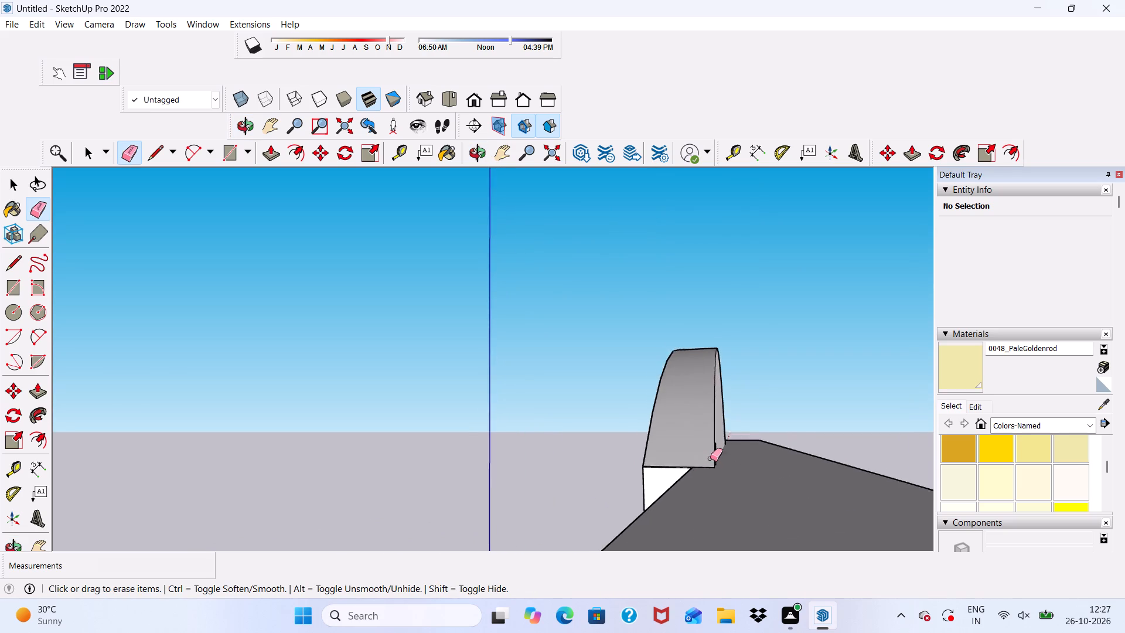
{"action": "scroll", "coordinate": [710, 458], "scroll_direction": "up", "scroll_amount": 13}
{"action": "left_click", "coordinate": [687, 472]}
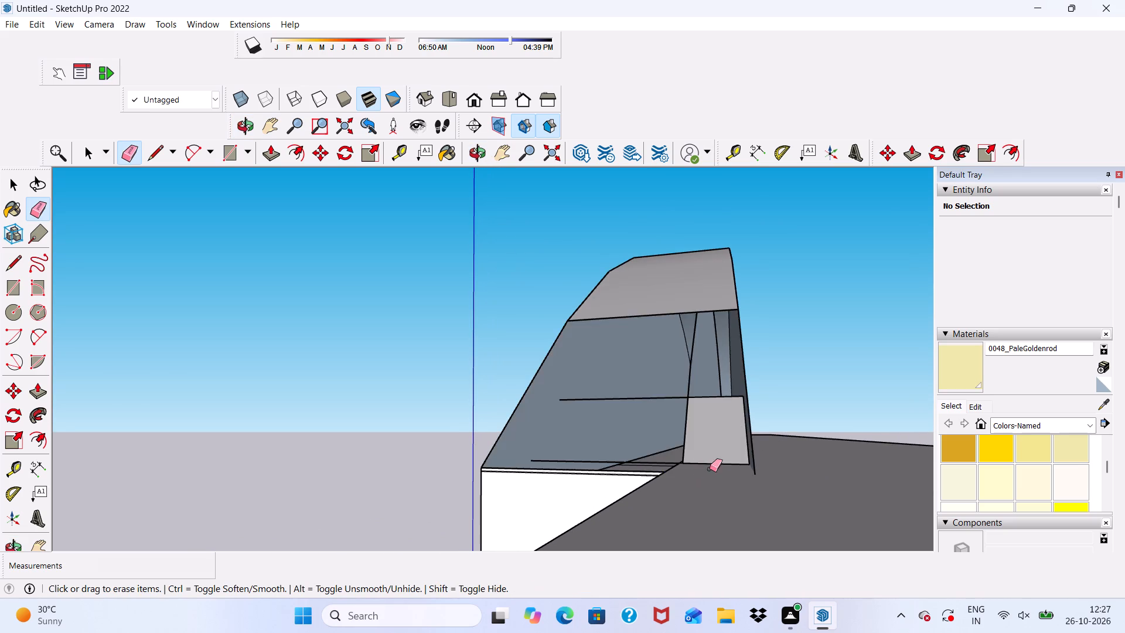
Push/Pull the face visible through the opening at the arch's end about 1 3/16".
{"action": "scroll", "coordinate": [710, 469], "scroll_direction": "down", "scroll_amount": 6}
{"action": "middle_click_drag", "start_coordinate": [725, 506], "coordinate": [860, 513]}
{"action": "key", "text": "space"}
{"action": "scroll", "coordinate": [635, 407], "scroll_direction": "up", "scroll_amount": 4}
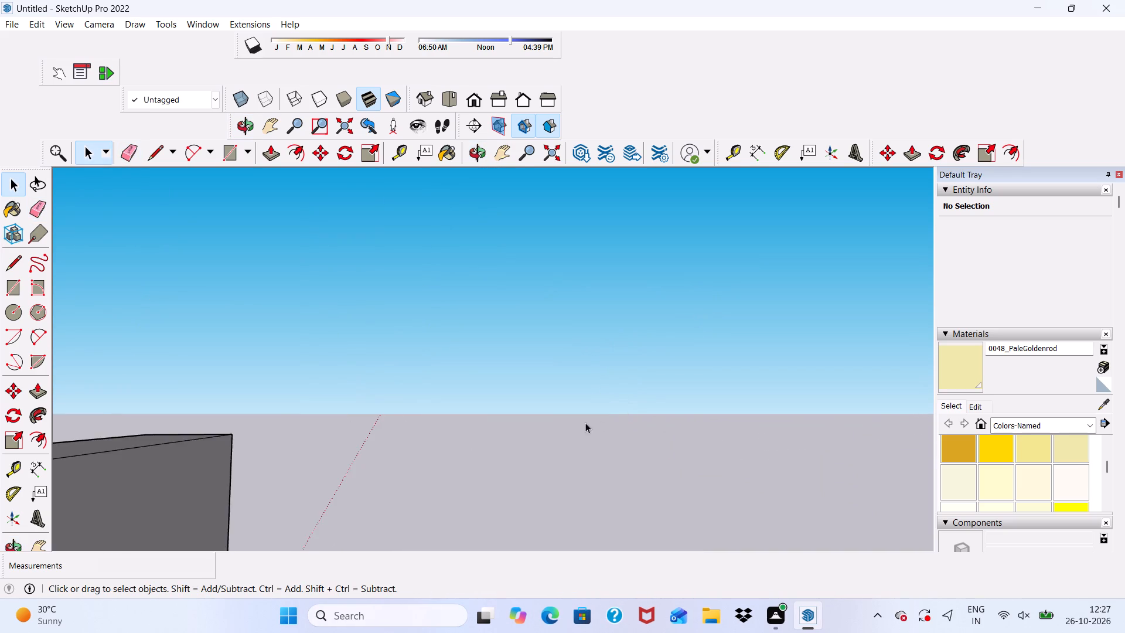
{"action": "scroll", "coordinate": [585, 424], "scroll_direction": "down", "scroll_amount": 7}
{"action": "scroll", "coordinate": [677, 458], "scroll_direction": "up", "scroll_amount": 9}
{"action": "left_click", "coordinate": [669, 450]}
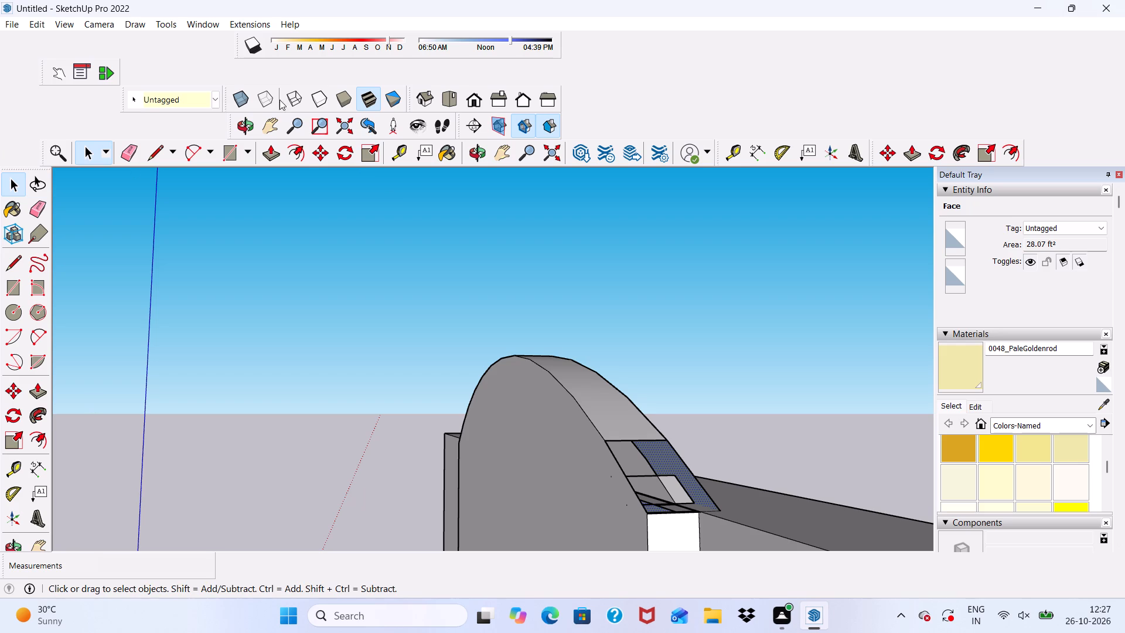
{"action": "left_click", "coordinate": [274, 153]}
{"action": "scroll", "coordinate": [654, 472], "scroll_direction": "up", "scroll_amount": 3}
{"action": "left_click", "coordinate": [687, 465]}
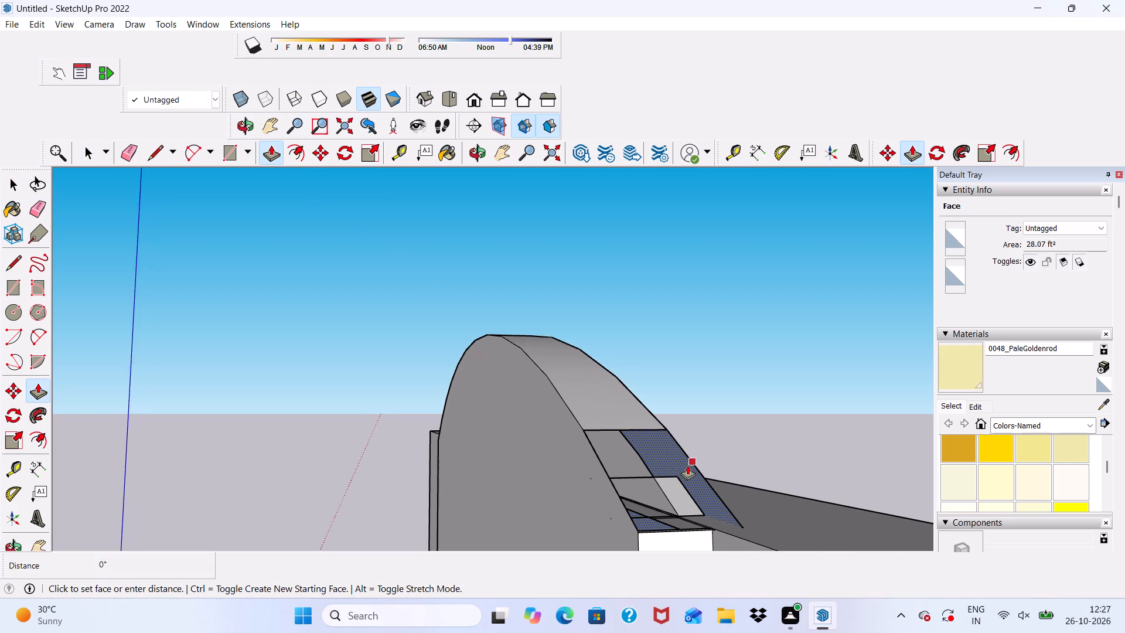
{"action": "left_click", "coordinate": [593, 469]}
Push/Pull the front face of the arch and the panel beneath it about 4 1/4" to the panel's side edge.
{"action": "scroll", "coordinate": [593, 464], "scroll_direction": "down", "scroll_amount": 1}
{"action": "middle_click_drag", "start_coordinate": [593, 464], "coordinate": [761, 413]}
{"action": "scroll", "coordinate": [725, 345], "scroll_direction": "down", "scroll_amount": 6}
{"action": "left_click", "coordinate": [624, 417]}
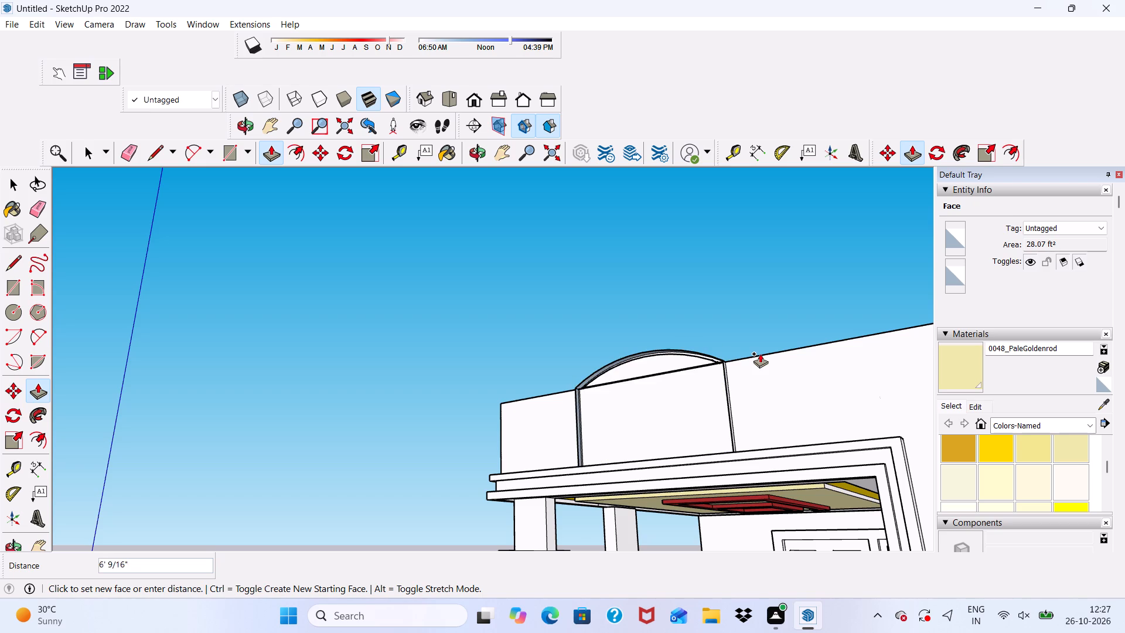
{"action": "scroll", "coordinate": [752, 350], "scroll_direction": "up", "scroll_amount": 6}
{"action": "scroll", "coordinate": [681, 389], "scroll_direction": "down", "scroll_amount": 2}
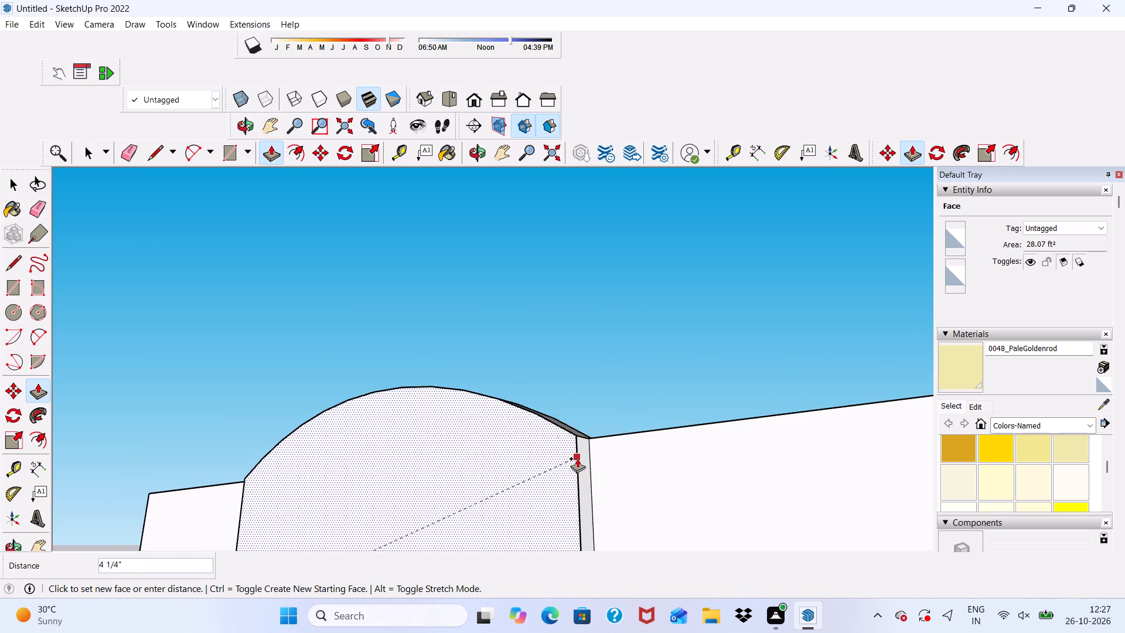
{"action": "left_click", "coordinate": [581, 469]}
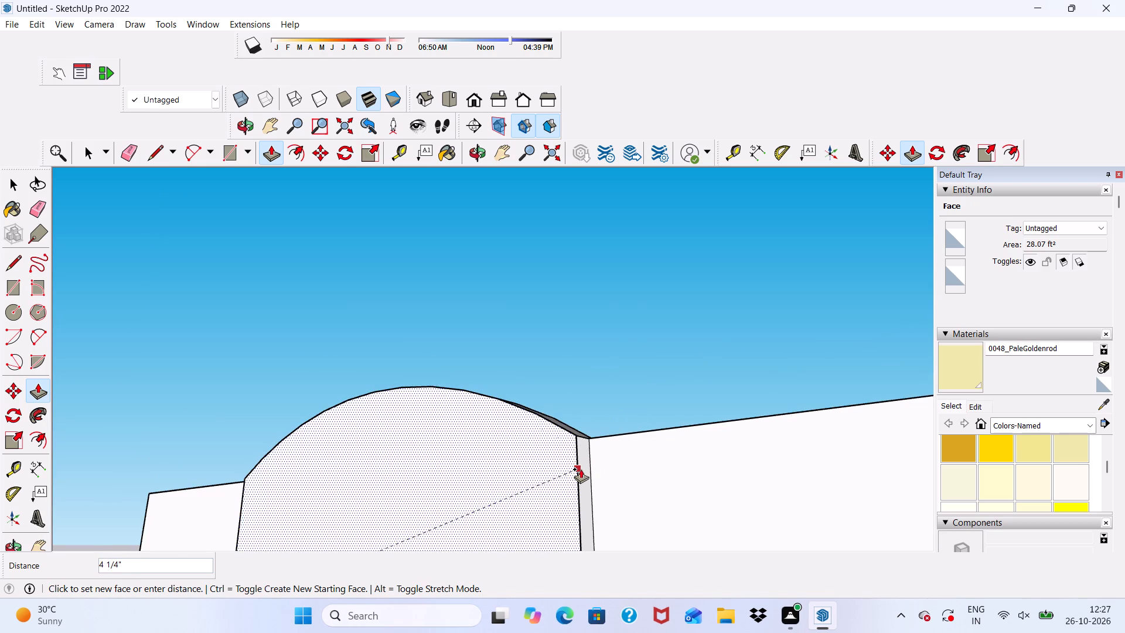
Examine the arch's rim and back face for remaining gaps and stray lines.
{"action": "middle_click_drag", "start_coordinate": [570, 437], "coordinate": [546, 549]}
{"action": "scroll", "coordinate": [516, 429], "scroll_direction": "up", "scroll_amount": 4}
{"action": "scroll", "coordinate": [513, 416], "scroll_direction": "down", "scroll_amount": 14}
{"action": "key", "text": "space"}
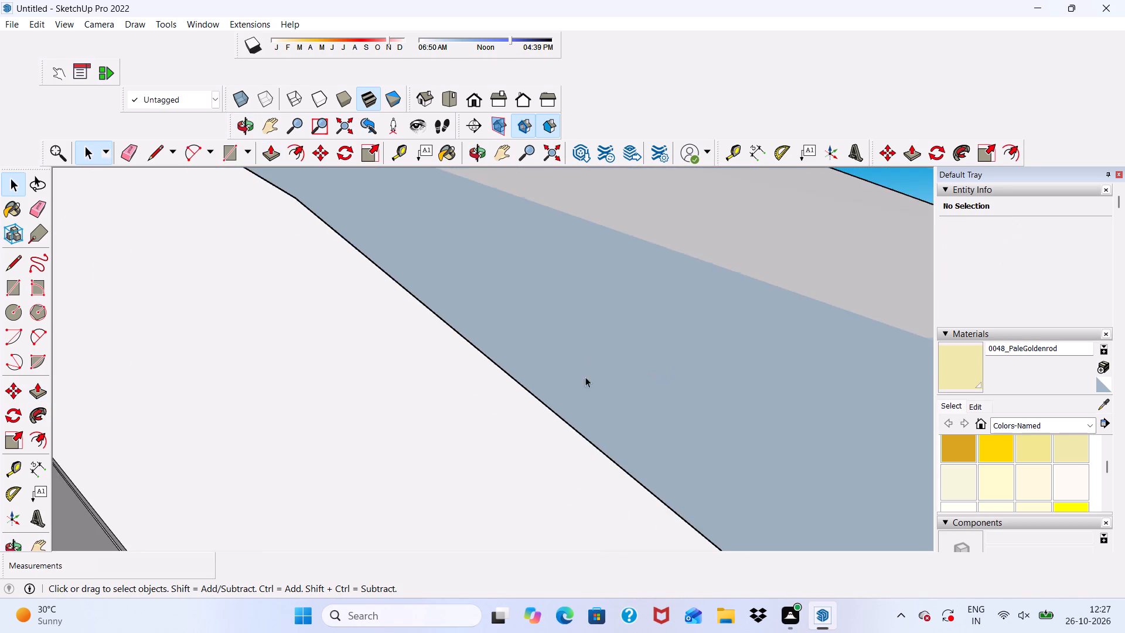
{"action": "scroll", "coordinate": [585, 377], "scroll_direction": "down", "scroll_amount": 20}
{"action": "scroll", "coordinate": [585, 377], "scroll_direction": "down", "scroll_amount": 8}
{"action": "scroll", "coordinate": [714, 440], "scroll_direction": "down", "scroll_amount": 20}
{"action": "scroll", "coordinate": [714, 440], "scroll_direction": "down", "scroll_amount": 2}
{"action": "middle_click_drag", "start_coordinate": [691, 421], "coordinate": [410, 426]}
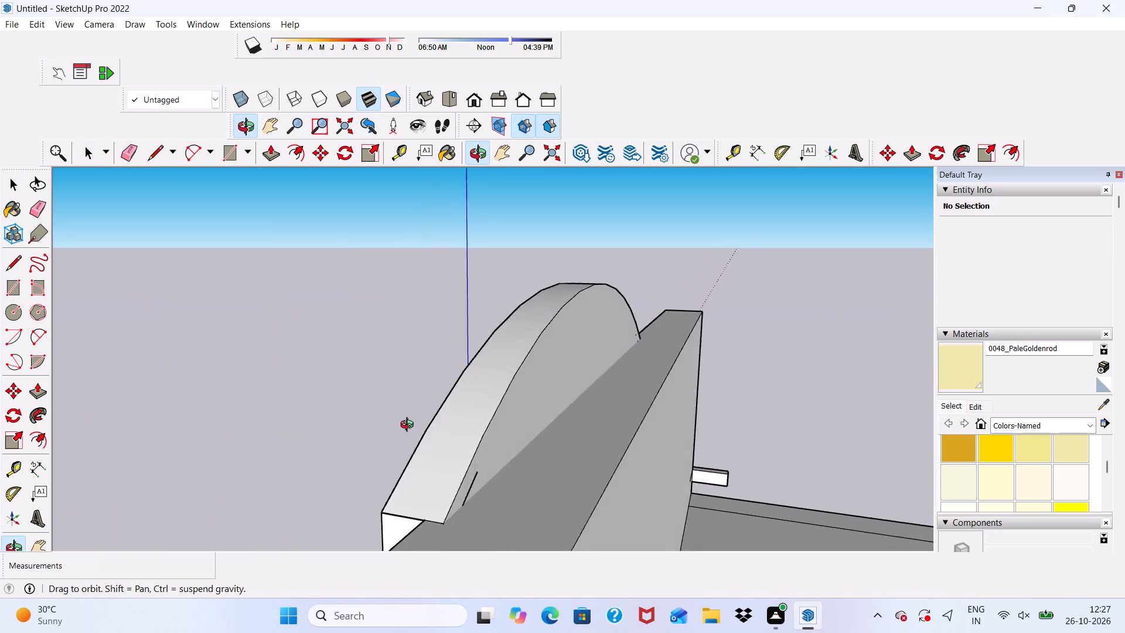
Erase the two thin parallel lines just below the arch's base on the projecting panel's white side face.
{"action": "middle_click_drag", "start_coordinate": [410, 426], "coordinate": [449, 398]}
{"action": "scroll", "coordinate": [502, 531], "scroll_direction": "up", "scroll_amount": 16}
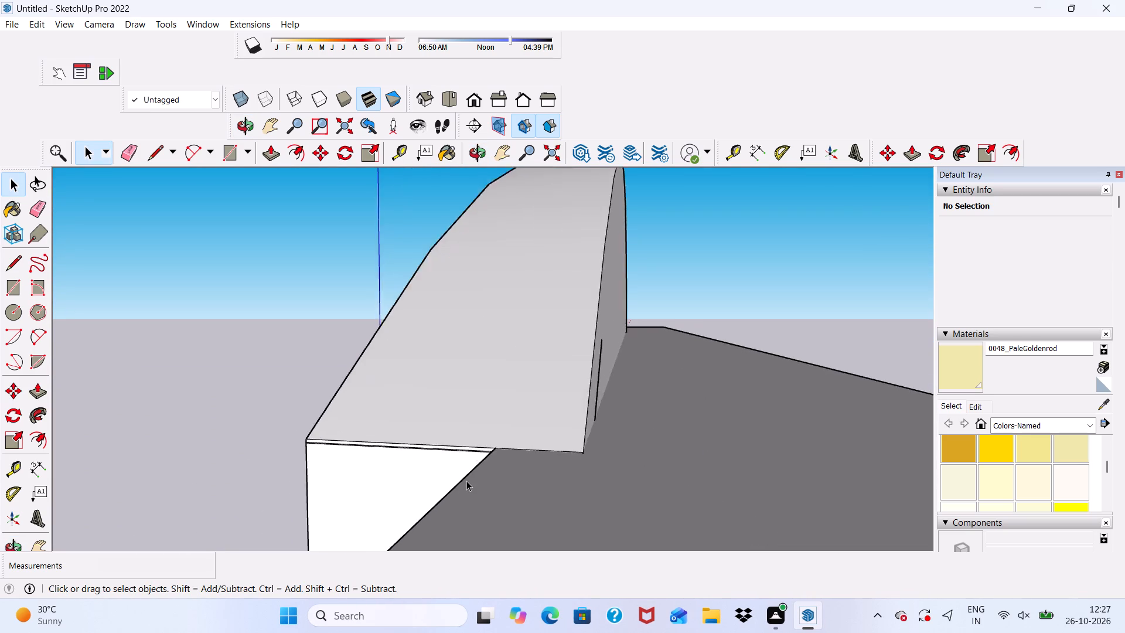
{"action": "scroll", "coordinate": [462, 490], "scroll_direction": "down", "scroll_amount": 1}
{"action": "scroll", "coordinate": [463, 491], "scroll_direction": "up", "scroll_amount": 3}
{"action": "scroll", "coordinate": [463, 492], "scroll_direction": "down", "scroll_amount": 1}
{"action": "middle_click_drag", "start_coordinate": [463, 492], "coordinate": [520, 414]}
{"action": "middle_click_drag", "start_coordinate": [538, 430], "coordinate": [590, 512]}
{"action": "scroll", "coordinate": [461, 412], "scroll_direction": "up", "scroll_amount": 4}
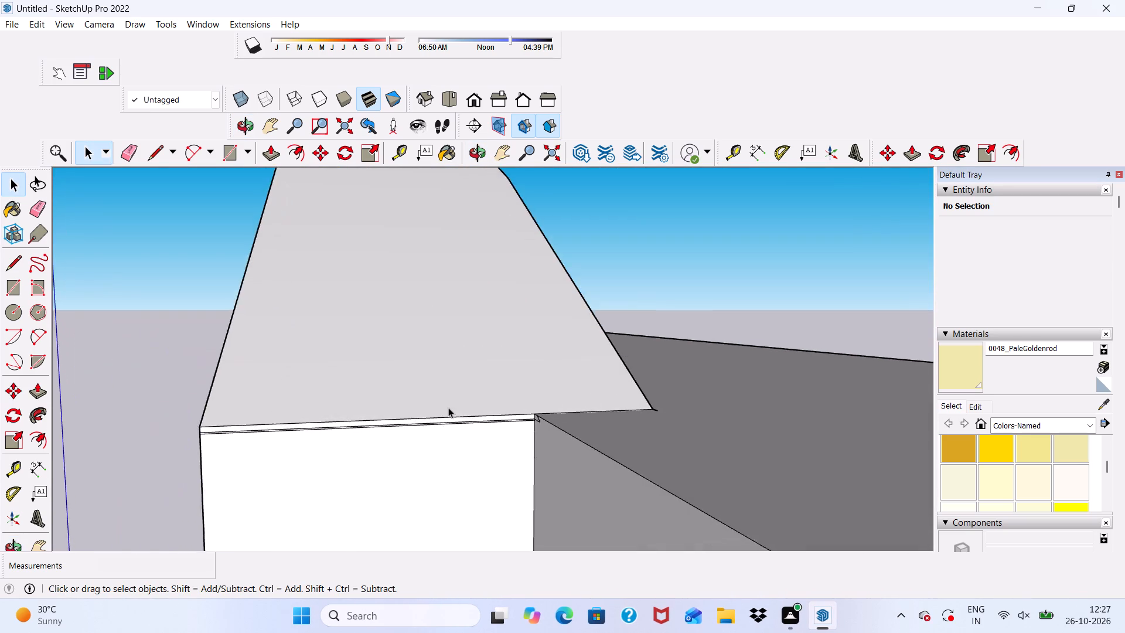
{"action": "scroll", "coordinate": [448, 407], "scroll_direction": "up", "scroll_amount": 9}
{"action": "scroll", "coordinate": [547, 420], "scroll_direction": "down", "scroll_amount": 2}
{"action": "scroll", "coordinate": [548, 434], "scroll_direction": "up", "scroll_amount": 1}
{"action": "middle_click_drag", "start_coordinate": [548, 440], "coordinate": [637, 443]}
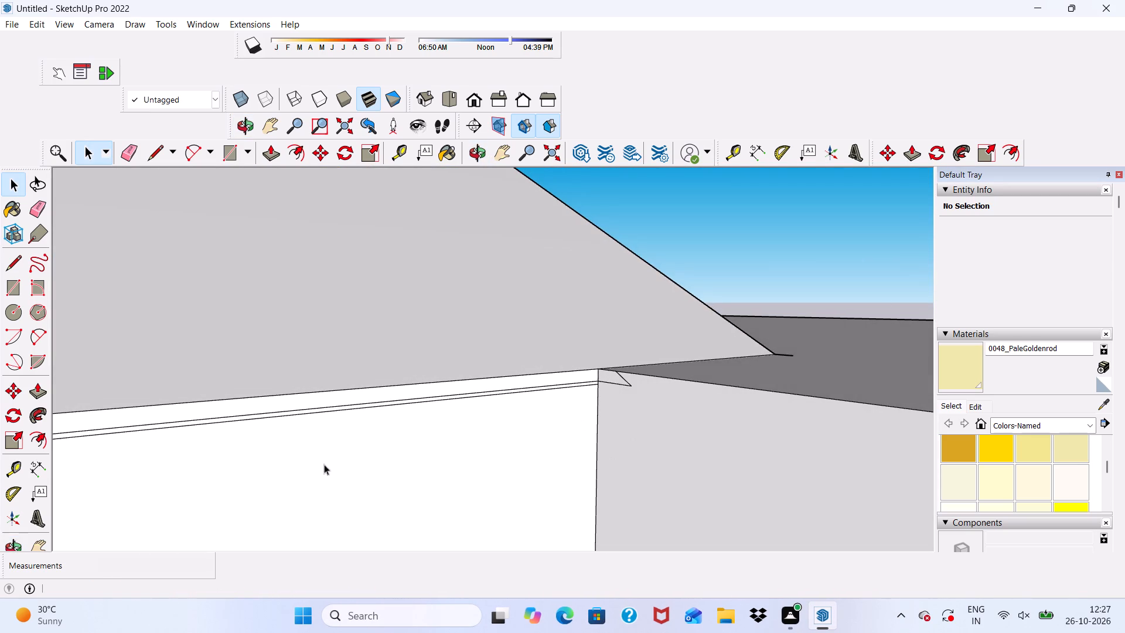
{"action": "left_click_drag", "start_coordinate": [129, 147], "coordinate": [129, 152]}
{"action": "scroll", "coordinate": [195, 389], "scroll_direction": "up", "scroll_amount": 2}
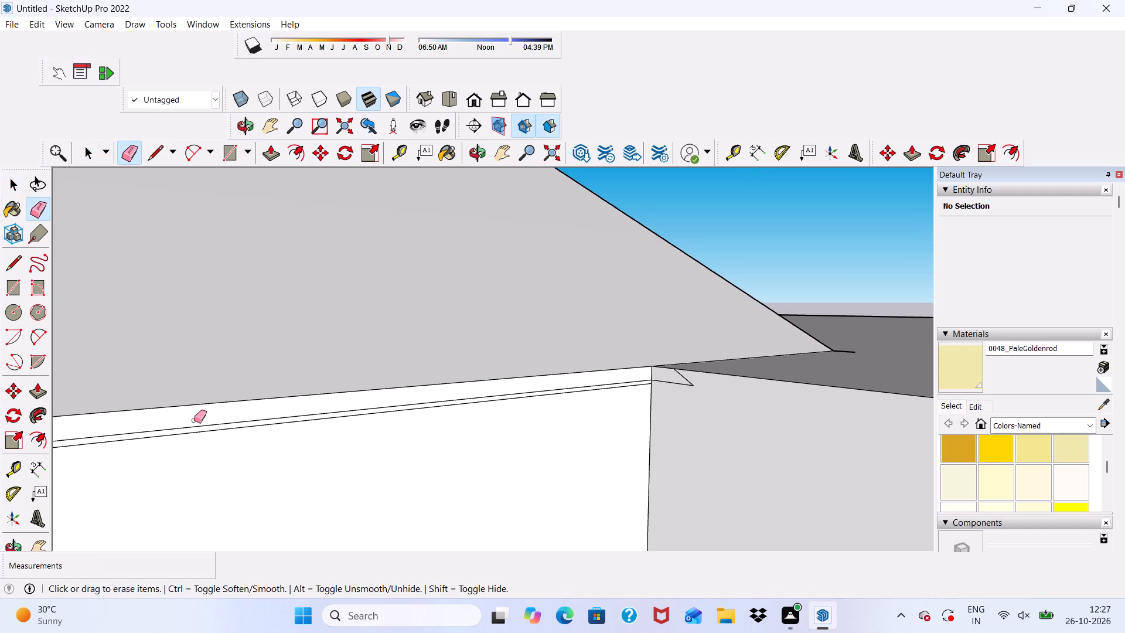
{"action": "left_click_drag", "start_coordinate": [196, 427], "coordinate": [206, 443]}
{"action": "left_click_drag", "start_coordinate": [339, 418], "coordinate": [364, 431]}
{"action": "left_click_drag", "start_coordinate": [369, 405], "coordinate": [375, 426]}
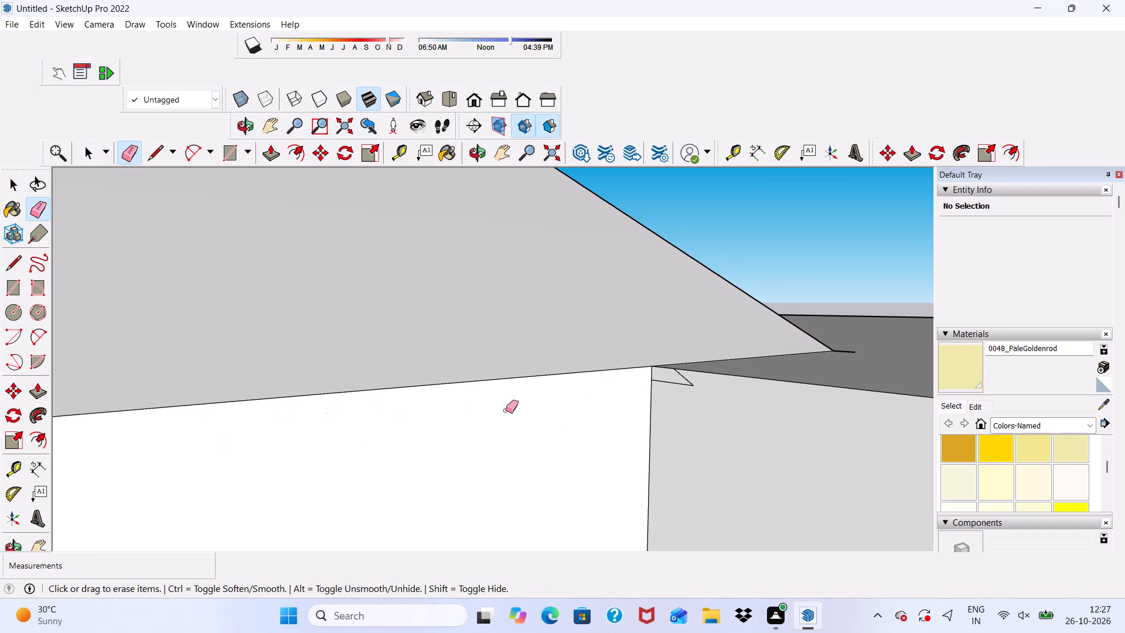
Erase the small stray edges beside the panel's back corner and the short line stub at the arch's tip.
{"action": "scroll", "coordinate": [679, 382], "scroll_direction": "up", "scroll_amount": 8}
{"action": "left_click_drag", "start_coordinate": [689, 370], "coordinate": [687, 400]}
{"action": "scroll", "coordinate": [628, 384], "scroll_direction": "down", "scroll_amount": 4}
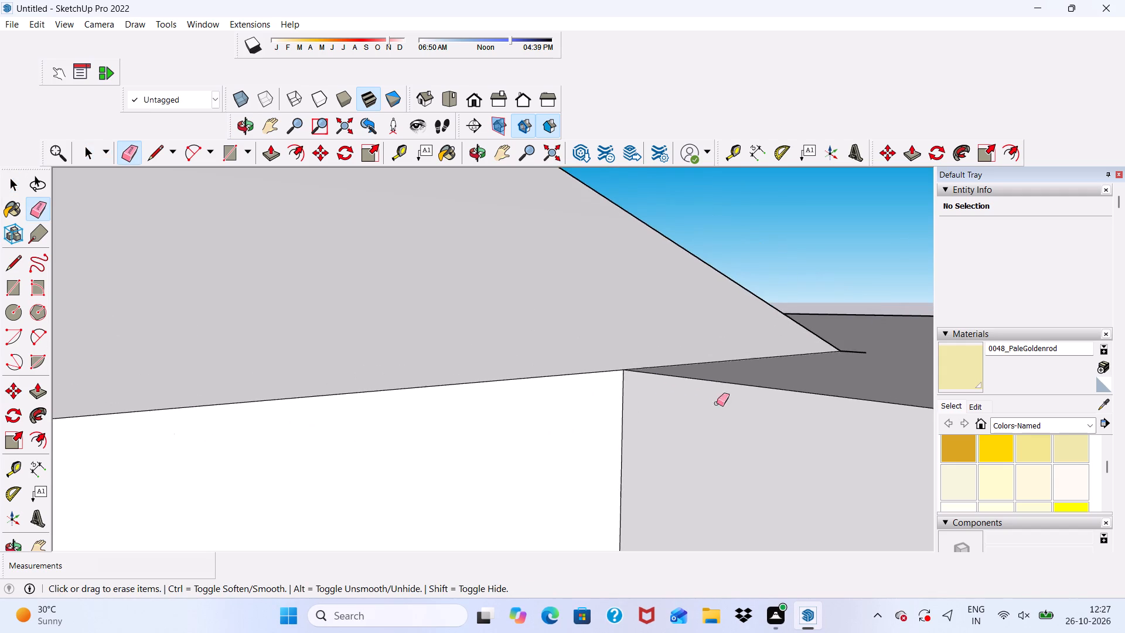
{"action": "scroll", "coordinate": [717, 403], "scroll_direction": "down", "scroll_amount": 5}
{"action": "scroll", "coordinate": [866, 353], "scroll_direction": "up", "scroll_amount": 5}
{"action": "left_click_drag", "start_coordinate": [813, 353], "coordinate": [813, 363]}
{"action": "scroll", "coordinate": [813, 348], "scroll_direction": "down", "scroll_amount": 6}
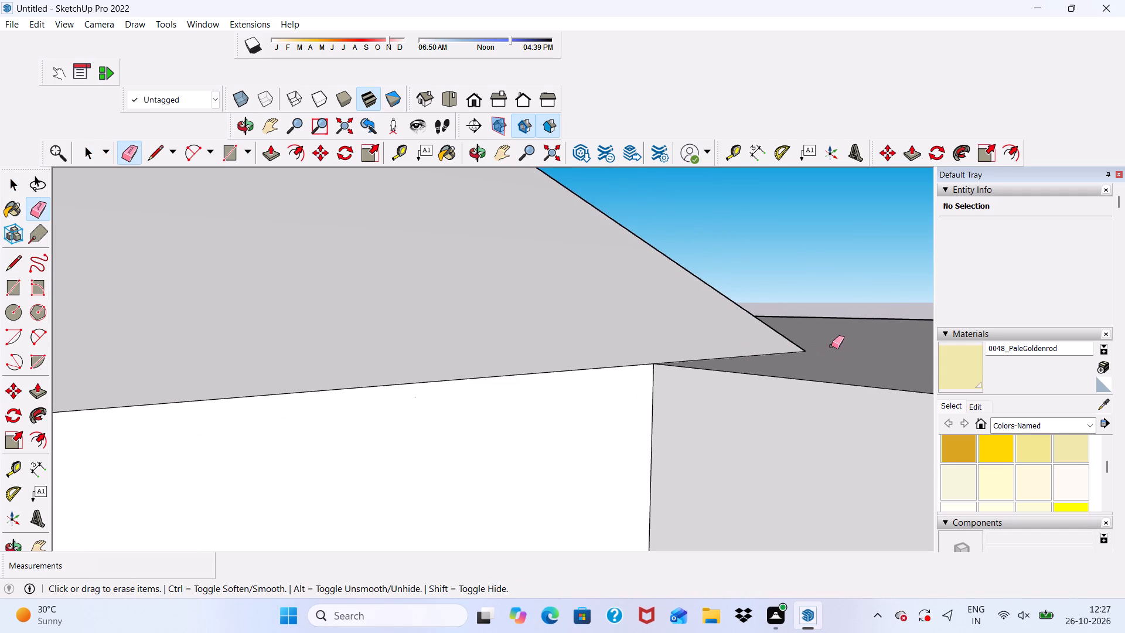
Erase the two thin parallel lines below the arch's base on the panel's opposite side face.
{"action": "scroll", "coordinate": [831, 346], "scroll_direction": "down", "scroll_amount": 11}
{"action": "scroll", "coordinate": [510, 397], "scroll_direction": "down", "scroll_amount": 15}
{"action": "middle_click_drag", "start_coordinate": [410, 455], "coordinate": [750, 432]}
{"action": "scroll", "coordinate": [750, 428], "scroll_direction": "up", "scroll_amount": 1}
{"action": "scroll", "coordinate": [652, 400], "scroll_direction": "down", "scroll_amount": 12}
{"action": "scroll", "coordinate": [382, 422], "scroll_direction": "down", "scroll_amount": 2}
{"action": "middle_click_drag", "start_coordinate": [381, 424], "coordinate": [591, 421]}
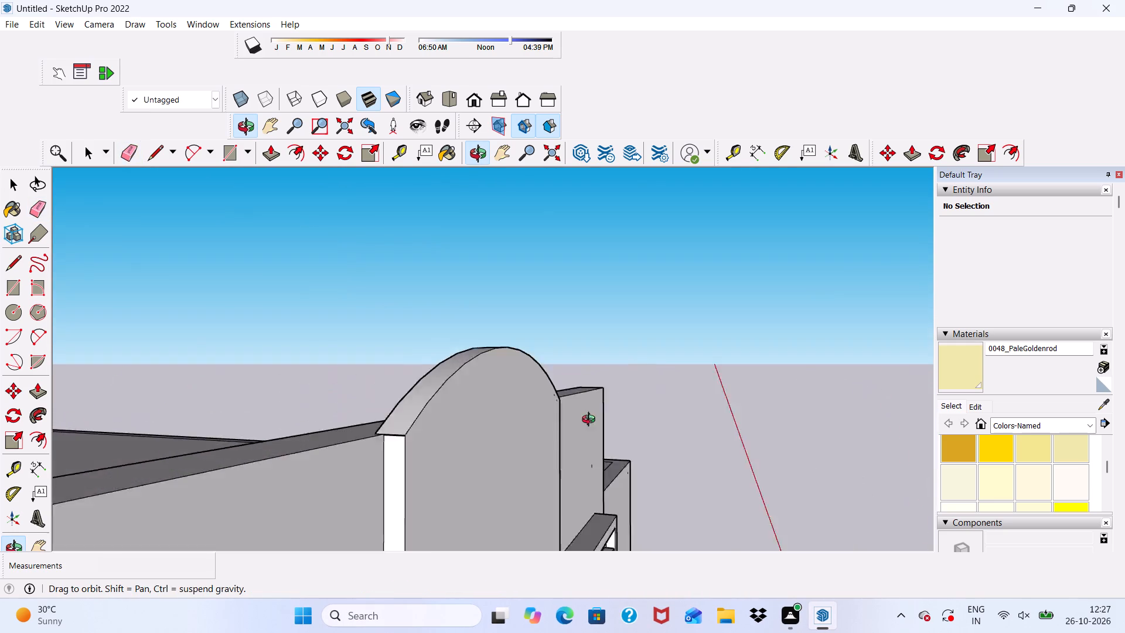
{"action": "middle_click_drag", "start_coordinate": [591, 421], "coordinate": [602, 453]}
{"action": "scroll", "coordinate": [448, 496], "scroll_direction": "up", "scroll_amount": 15}
{"action": "middle_click_drag", "start_coordinate": [401, 478], "coordinate": [432, 396]}
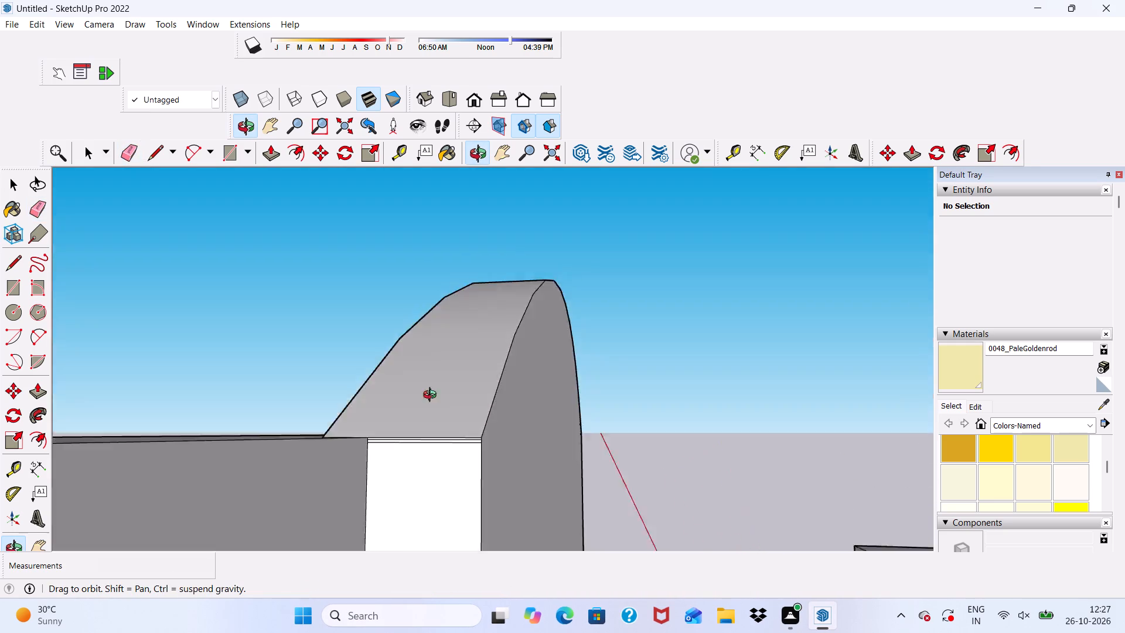
{"action": "middle_click_drag", "start_coordinate": [432, 396], "coordinate": [444, 379]}
{"action": "scroll", "coordinate": [434, 418], "scroll_direction": "up", "scroll_amount": 18}
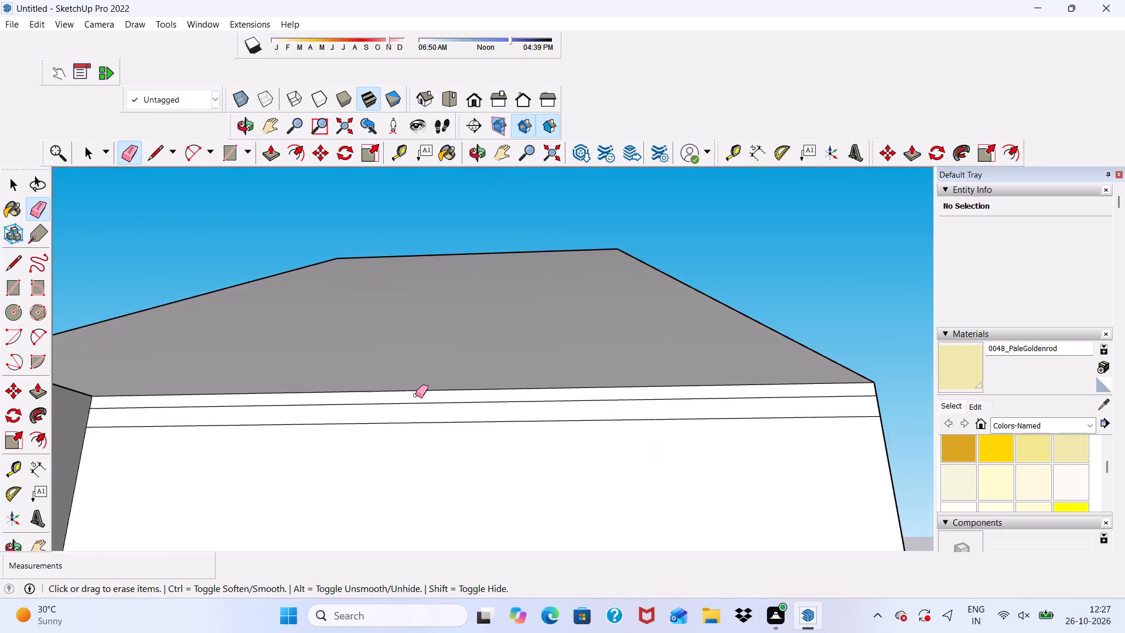
{"action": "left_click_drag", "start_coordinate": [415, 398], "coordinate": [415, 427]}
{"action": "scroll", "coordinate": [414, 429], "scroll_direction": "down", "scroll_amount": 11}
Examine the arched panel and balcony front from the front and from above for remaining stray lines.
{"action": "middle_click_drag", "start_coordinate": [534, 370], "coordinate": [479, 409]}
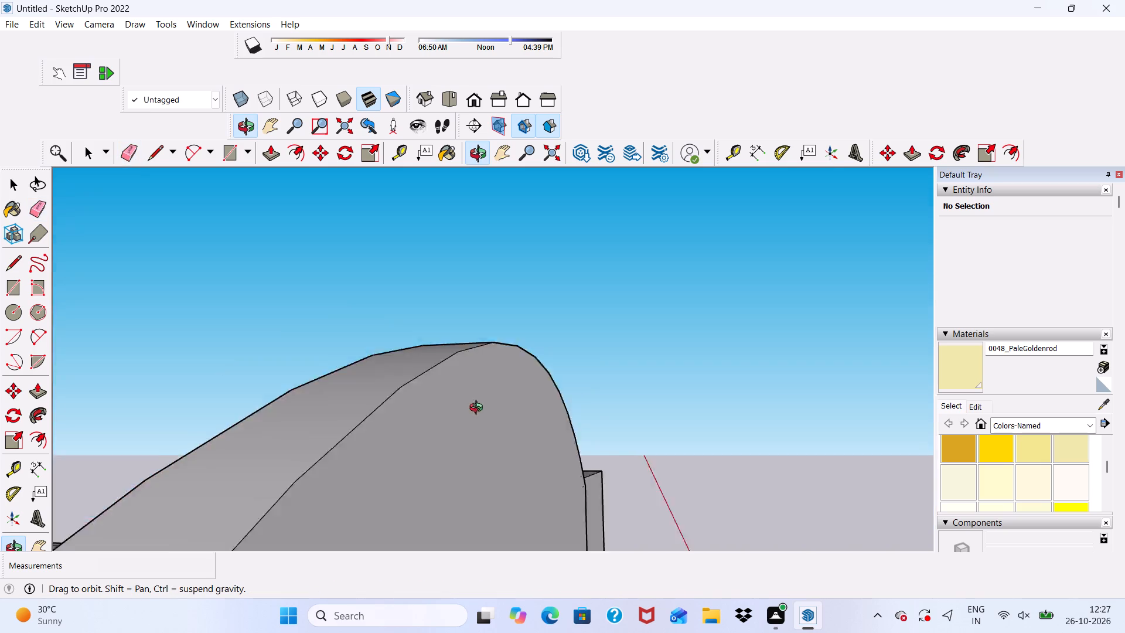
{"action": "middle_click_drag", "start_coordinate": [479, 409], "coordinate": [220, 355]}
{"action": "scroll", "coordinate": [248, 316], "scroll_direction": "down", "scroll_amount": 11}
{"action": "key", "text": "space"}
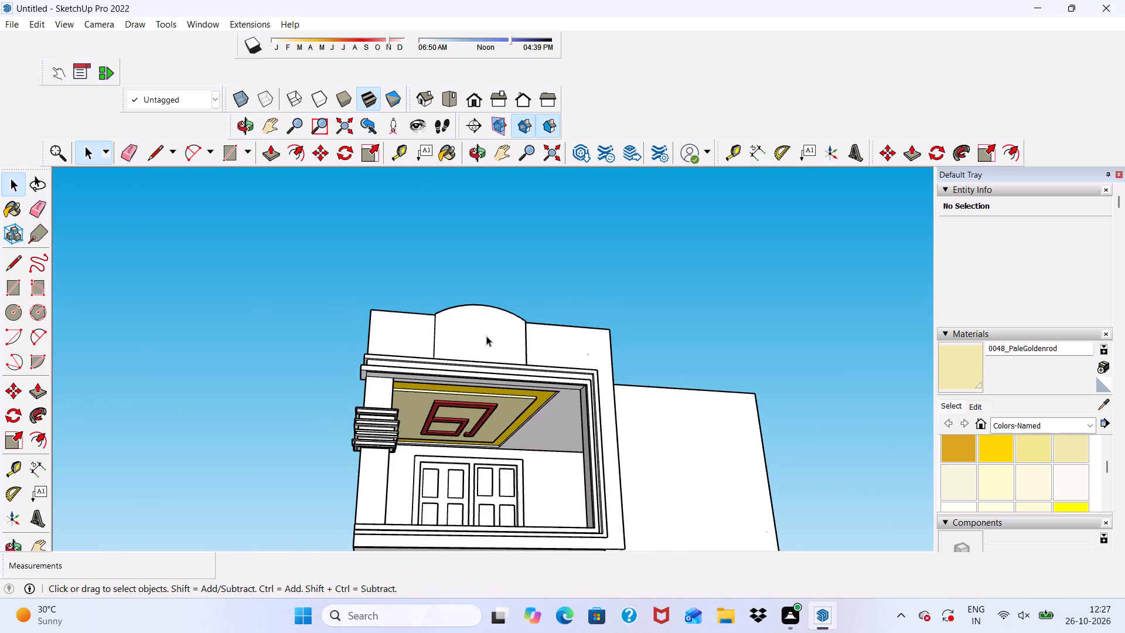
{"action": "scroll", "coordinate": [486, 336], "scroll_direction": "up", "scroll_amount": 13}
{"action": "scroll", "coordinate": [489, 332], "scroll_direction": "down", "scroll_amount": 4}
{"action": "middle_click_drag", "start_coordinate": [514, 333], "coordinate": [507, 450]}
{"action": "scroll", "coordinate": [524, 422], "scroll_direction": "up", "scroll_amount": 1}
{"action": "scroll", "coordinate": [506, 341], "scroll_direction": "down", "scroll_amount": 5}
{"action": "middle_click_drag", "start_coordinate": [506, 421], "coordinate": [460, 332]}
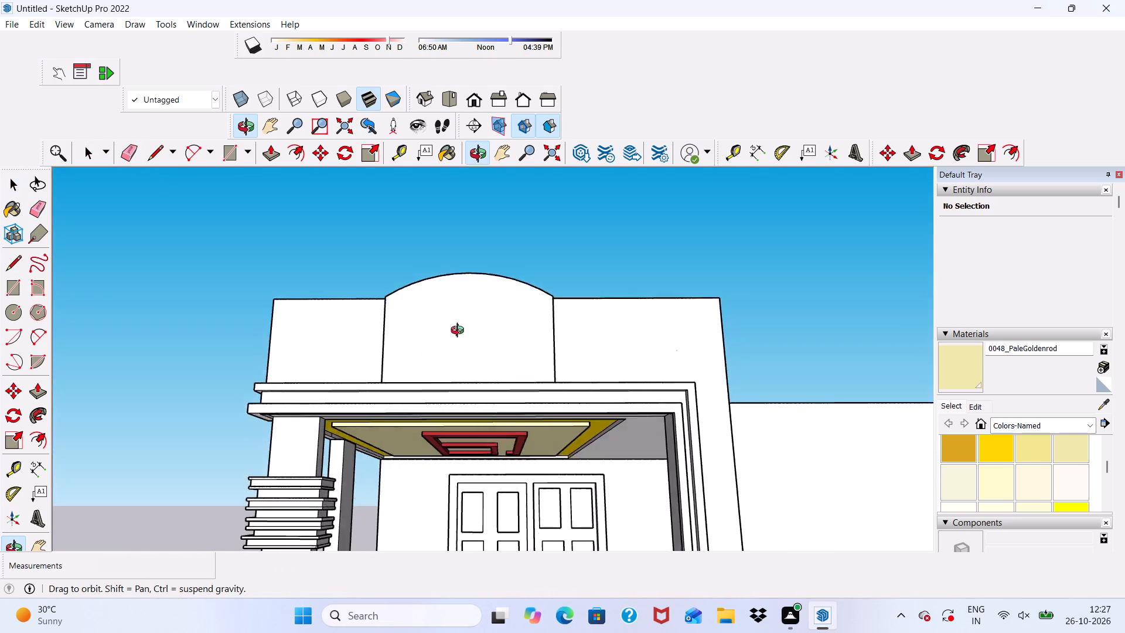
{"action": "middle_click_drag", "start_coordinate": [460, 332], "coordinate": [368, 484]}
{"action": "scroll", "coordinate": [301, 369], "scroll_direction": "up", "scroll_amount": 5}
{"action": "scroll", "coordinate": [301, 367], "scroll_direction": "down", "scroll_amount": 5}
{"action": "middle_click_drag", "start_coordinate": [338, 379], "coordinate": [339, 404]}
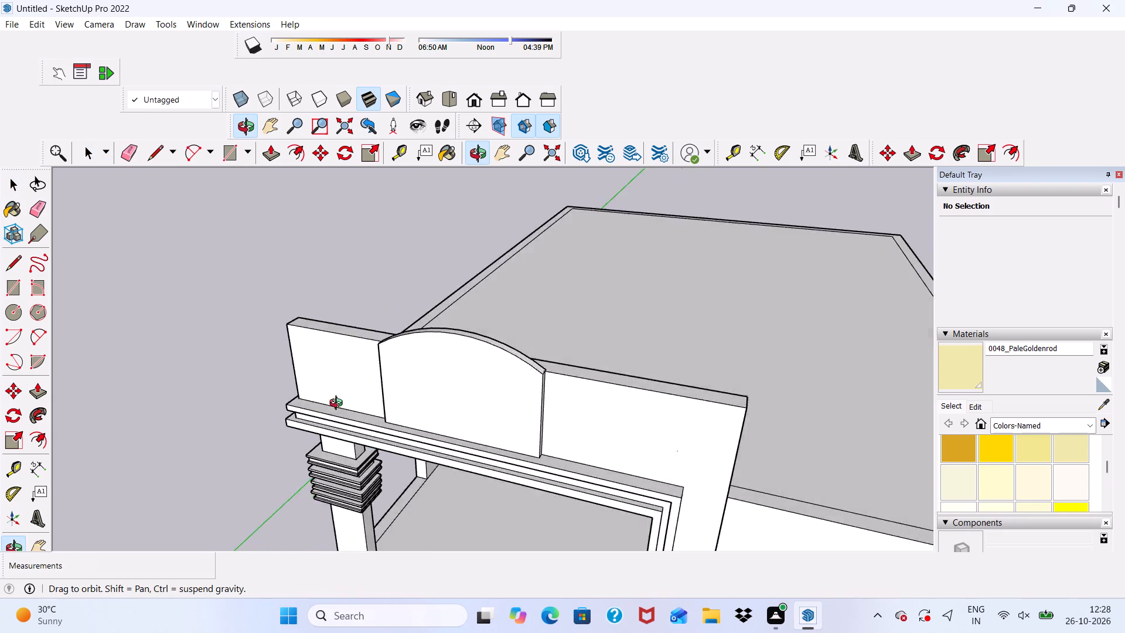
Erase the short stray line and its leftover mark on the back face of the parapet wall behind the arch.
{"action": "middle_click_drag", "start_coordinate": [339, 404], "coordinate": [0, 375]}
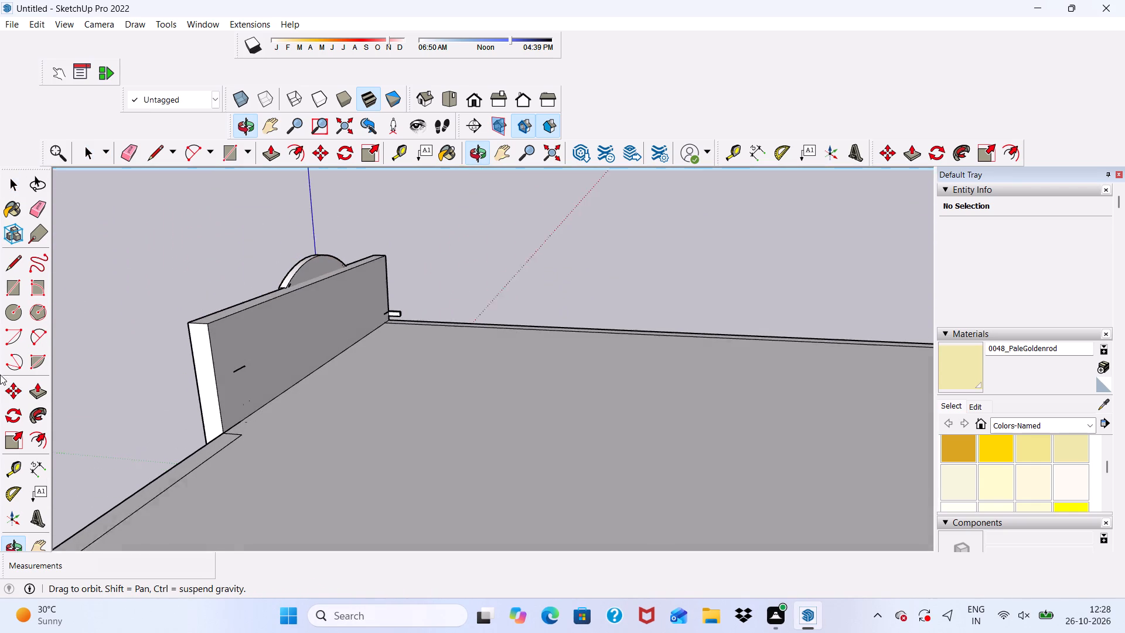
{"action": "middle_click_drag", "start_coordinate": [0, 375], "coordinate": [0, 363]}
{"action": "left_click", "coordinate": [127, 152]}
{"action": "scroll", "coordinate": [308, 400], "scroll_direction": "up", "scroll_amount": 3}
{"action": "scroll", "coordinate": [244, 372], "scroll_direction": "down", "scroll_amount": 1}
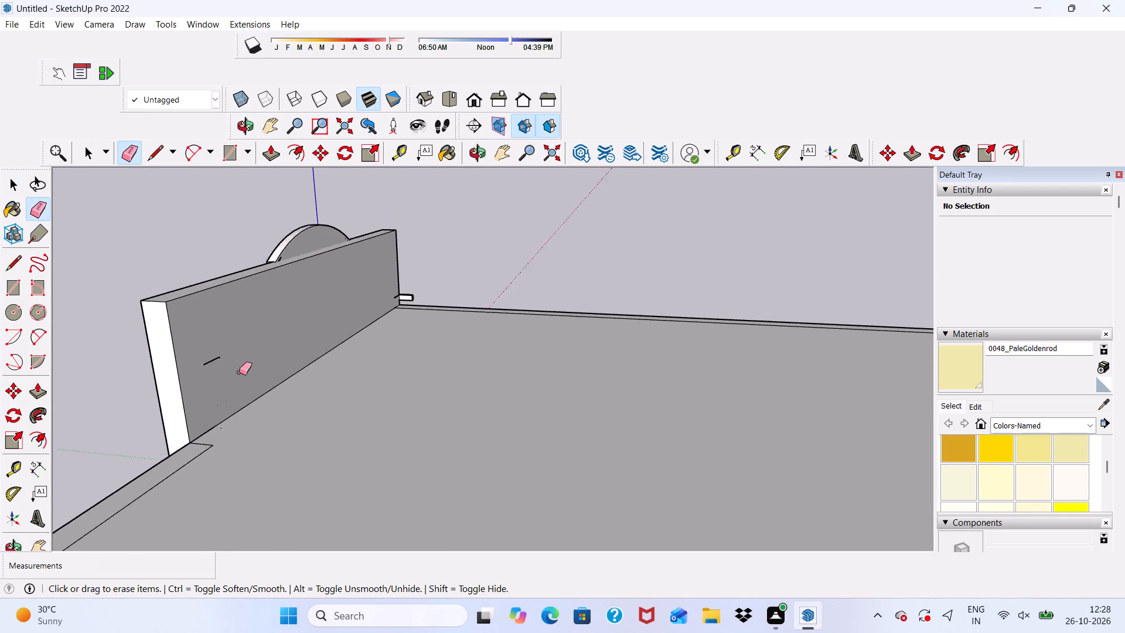
{"action": "scroll", "coordinate": [226, 366], "scroll_direction": "up", "scroll_amount": 5}
{"action": "left_click_drag", "start_coordinate": [203, 354], "coordinate": [204, 376]}
{"action": "left_click_drag", "start_coordinate": [221, 342], "coordinate": [221, 362]}
{"action": "left_click_drag", "start_coordinate": [226, 350], "coordinate": [225, 370]}
{"action": "left_click_drag", "start_coordinate": [224, 351], "coordinate": [225, 364]}
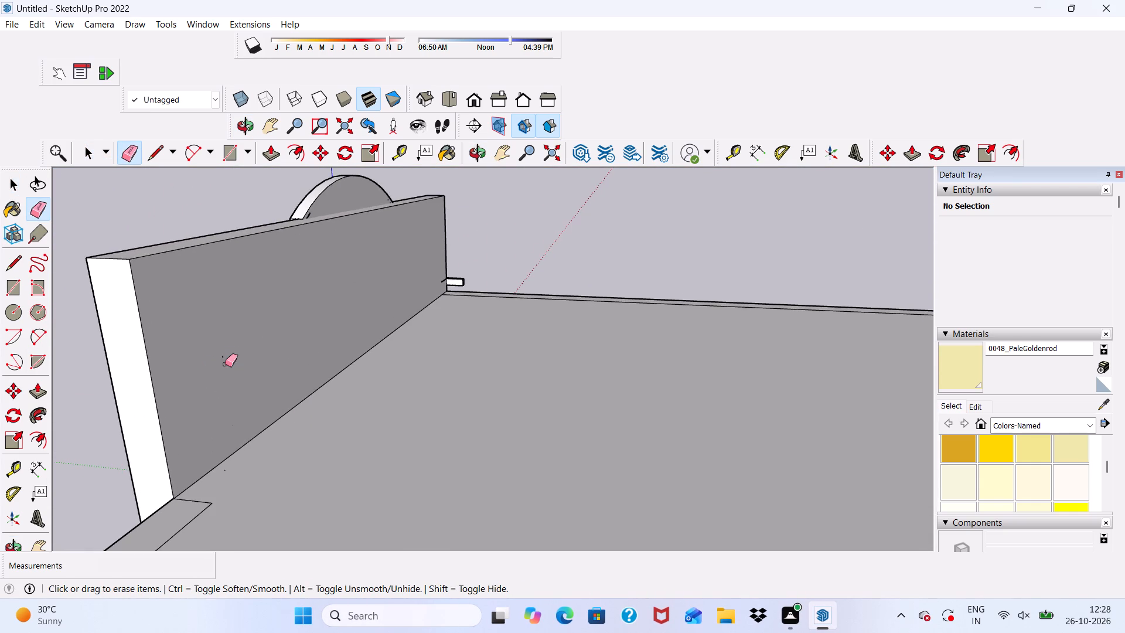
{"action": "left_click_drag", "start_coordinate": [225, 364], "coordinate": [225, 371]}
{"action": "left_click_drag", "start_coordinate": [227, 353], "coordinate": [227, 375]}
{"action": "left_click_drag", "start_coordinate": [228, 347], "coordinate": [223, 362]}
{"action": "left_click_drag", "start_coordinate": [223, 350], "coordinate": [221, 365]}
{"action": "left_click_drag", "start_coordinate": [227, 349], "coordinate": [227, 399]}
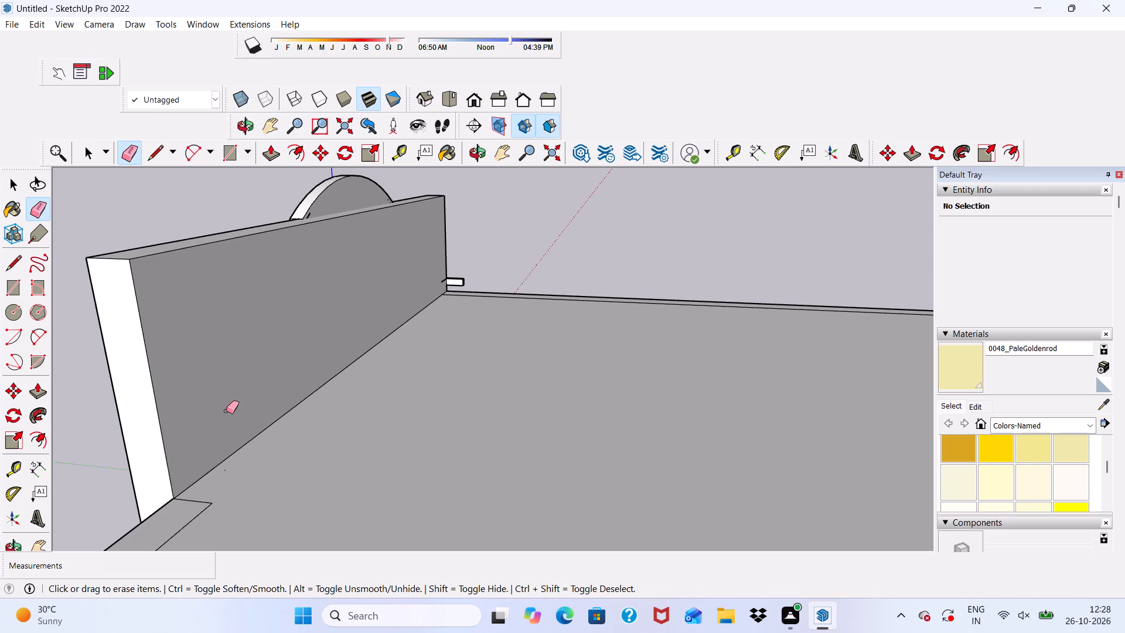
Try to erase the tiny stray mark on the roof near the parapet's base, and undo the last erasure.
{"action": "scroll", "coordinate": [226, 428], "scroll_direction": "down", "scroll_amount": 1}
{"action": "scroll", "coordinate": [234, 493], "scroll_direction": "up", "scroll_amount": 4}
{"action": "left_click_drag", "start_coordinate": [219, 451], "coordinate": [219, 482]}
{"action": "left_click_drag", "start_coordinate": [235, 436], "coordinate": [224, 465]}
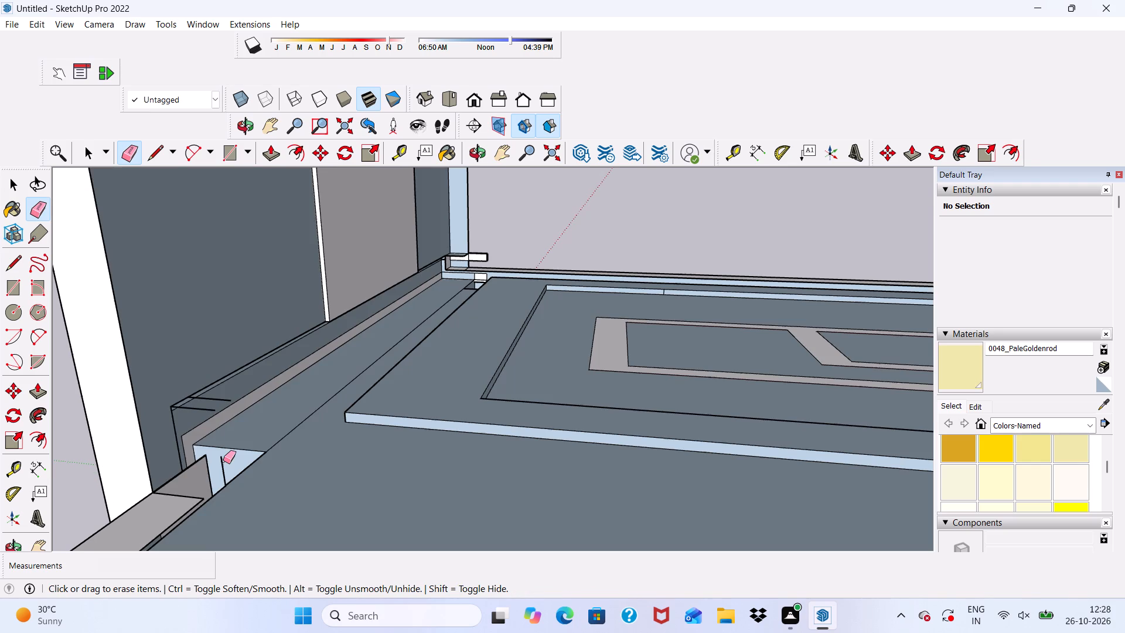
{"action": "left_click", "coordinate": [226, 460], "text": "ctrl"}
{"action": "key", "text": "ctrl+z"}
Erase the tiny stray mark on the roof surface near the base of the parapet wall.
{"action": "scroll", "coordinate": [229, 475], "scroll_direction": "up", "scroll_amount": 5}
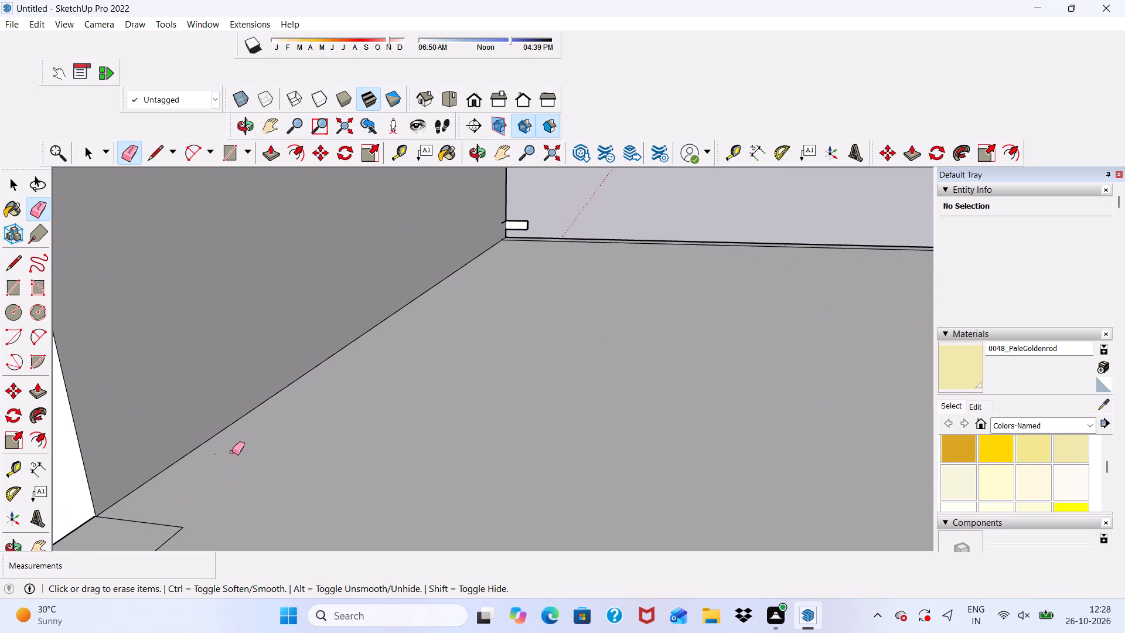
{"action": "left_click_drag", "start_coordinate": [216, 456], "coordinate": [216, 450]}
{"action": "scroll", "coordinate": [227, 446], "scroll_direction": "down", "scroll_amount": 10}
{"action": "key", "text": "space"}
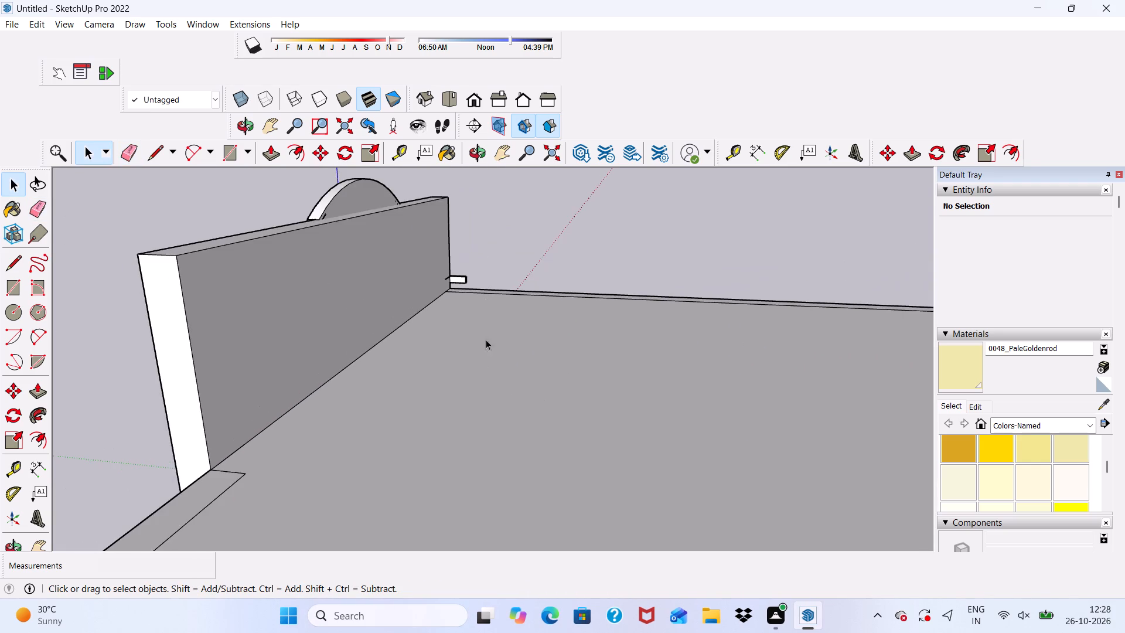
Erase the short stray line at the lower corner of the parapet's back face, beside the projecting front bands.
{"action": "scroll", "coordinate": [463, 268], "scroll_direction": "up", "scroll_amount": 5}
{"action": "middle_click_drag", "start_coordinate": [454, 305], "coordinate": [203, 383]}
{"action": "left_click", "coordinate": [128, 151]}
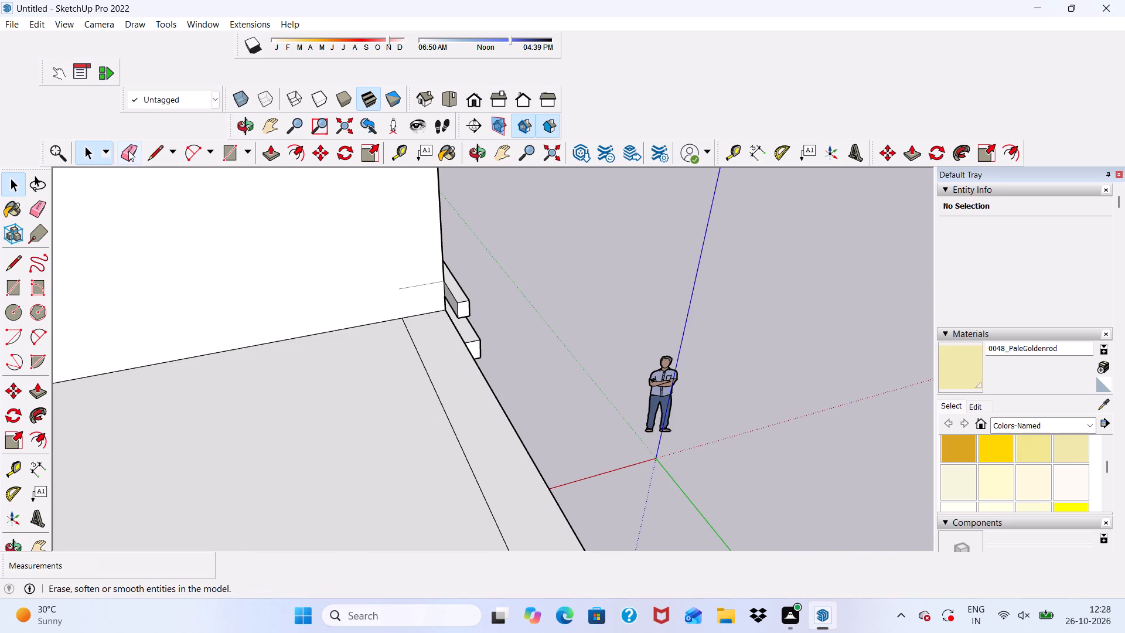
{"action": "left_click_drag", "start_coordinate": [417, 281], "coordinate": [418, 292]}
{"action": "scroll", "coordinate": [415, 285], "scroll_direction": "down", "scroll_amount": 2}
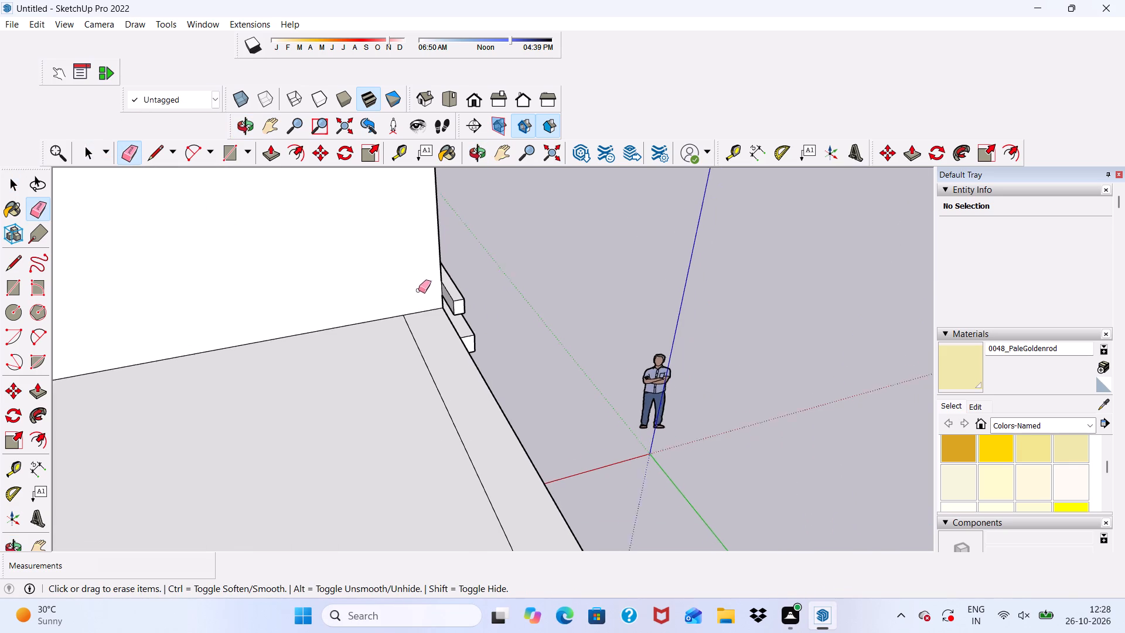
Examine the whole balcony front and arched parapet from the front of the house.
{"action": "scroll", "coordinate": [418, 290], "scroll_direction": "down", "scroll_amount": 1}
{"action": "middle_click_drag", "start_coordinate": [424, 307], "coordinate": [0, 320]}
{"action": "middle_click_drag", "start_coordinate": [486, 324], "coordinate": [230, 222]}
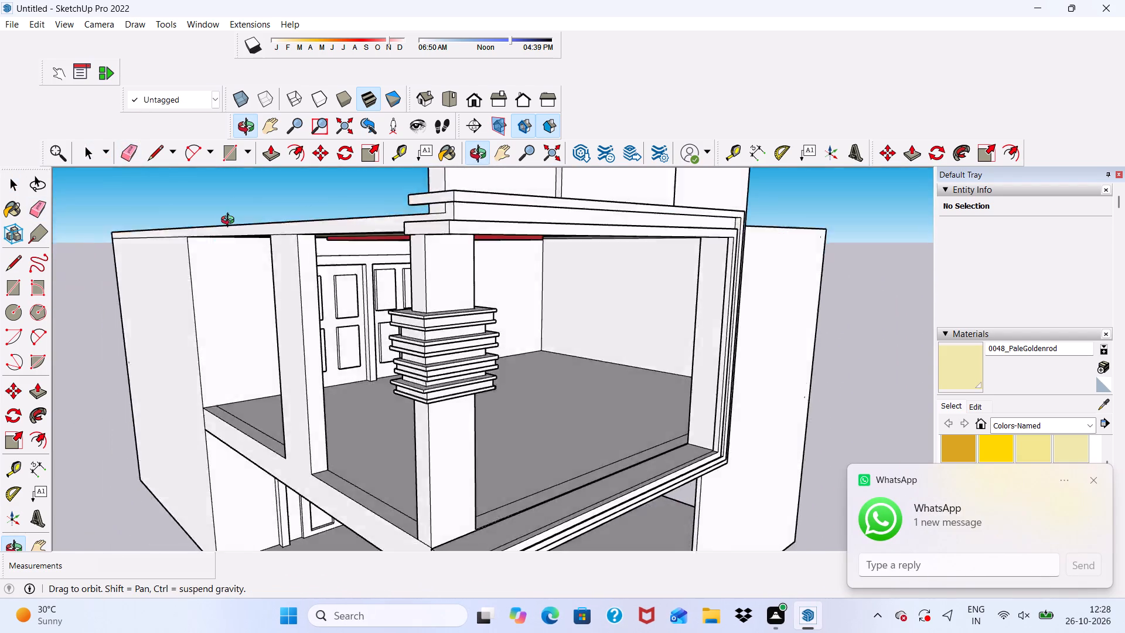
{"action": "middle_click_drag", "start_coordinate": [230, 222], "coordinate": [213, 300]}
{"action": "scroll", "coordinate": [273, 313], "scroll_direction": "up", "scroll_amount": 1}
{"action": "scroll", "coordinate": [293, 321], "scroll_direction": "down", "scroll_amount": 5}
{"action": "middle_click_drag", "start_coordinate": [388, 430], "coordinate": [208, 332]}
{"action": "scroll", "coordinate": [530, 241], "scroll_direction": "down", "scroll_amount": 5}
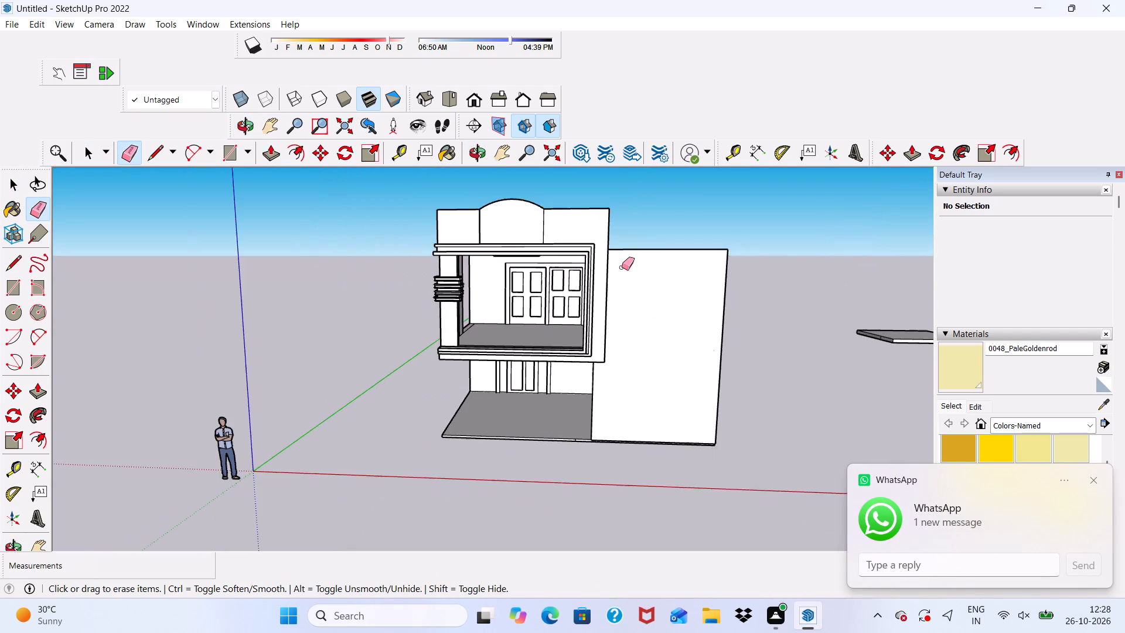
{"action": "scroll", "coordinate": [504, 217], "scroll_direction": "up", "scroll_amount": 5}
{"action": "key", "text": "space"}
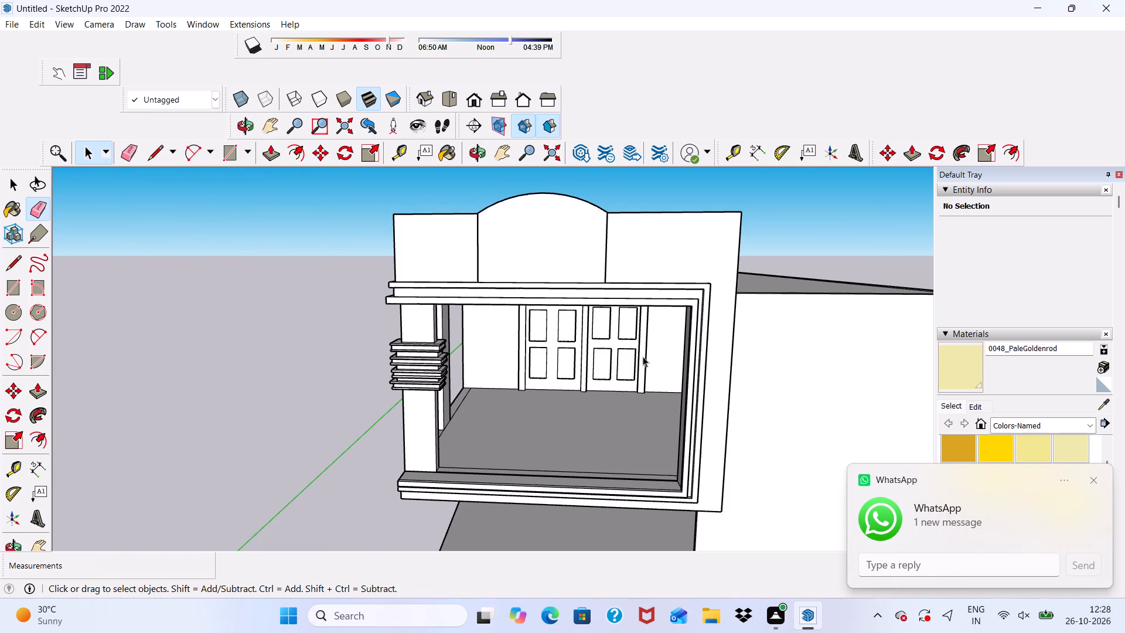